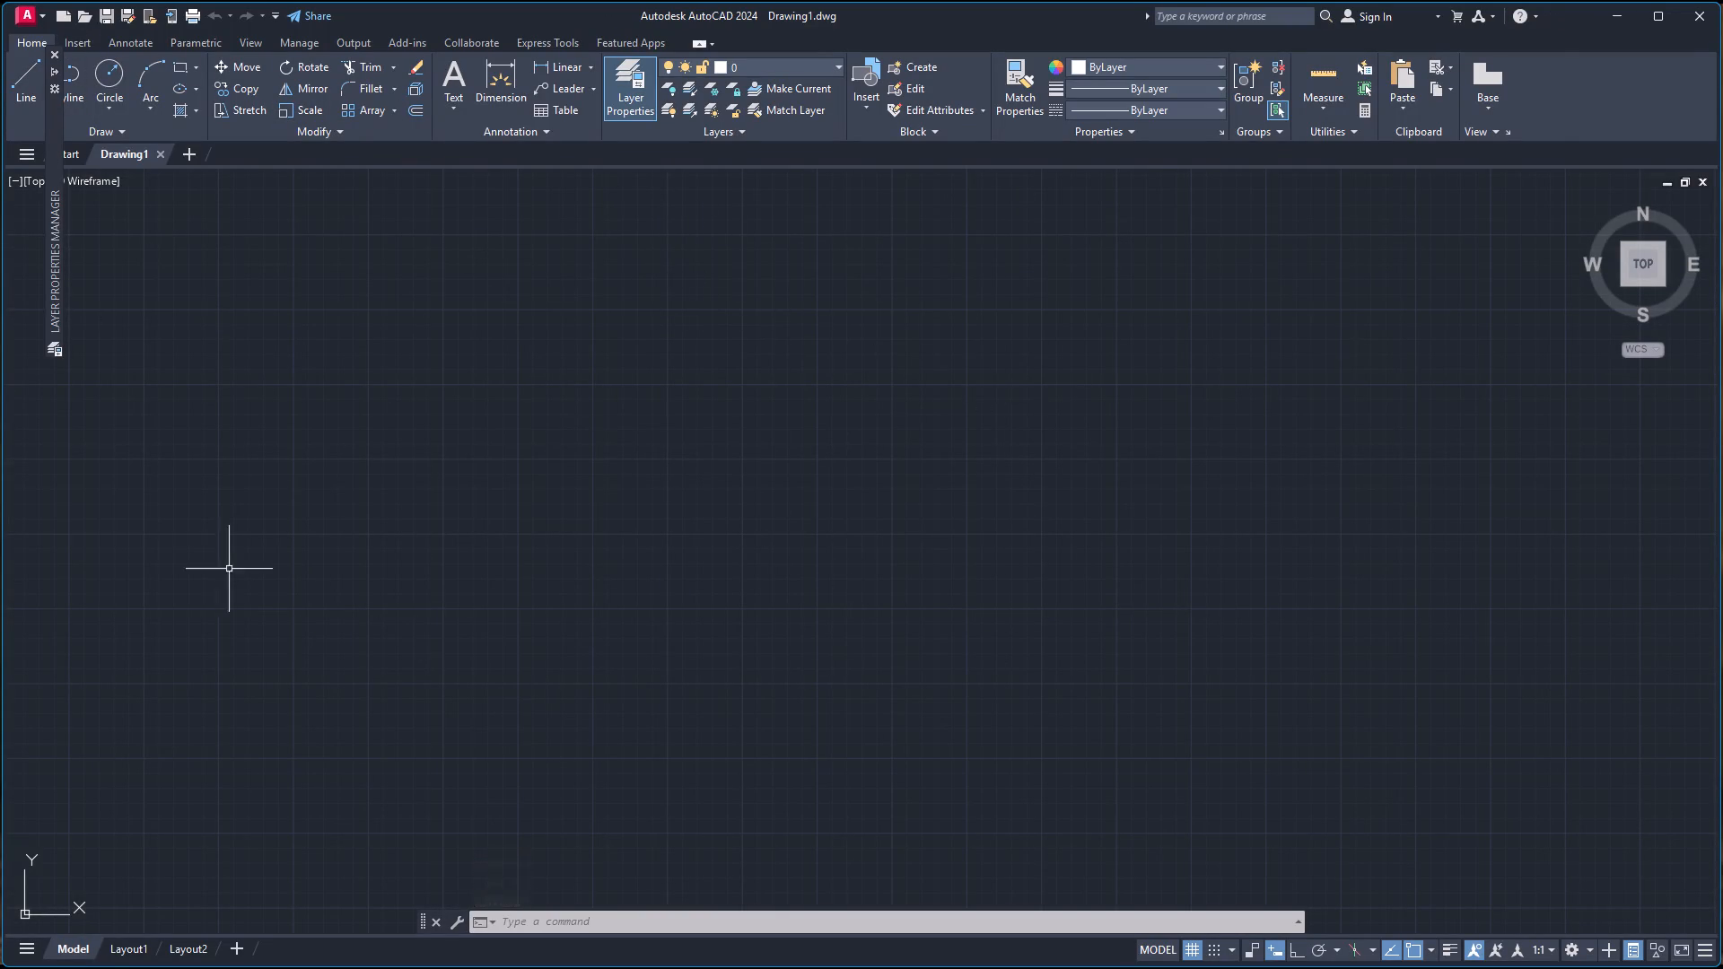
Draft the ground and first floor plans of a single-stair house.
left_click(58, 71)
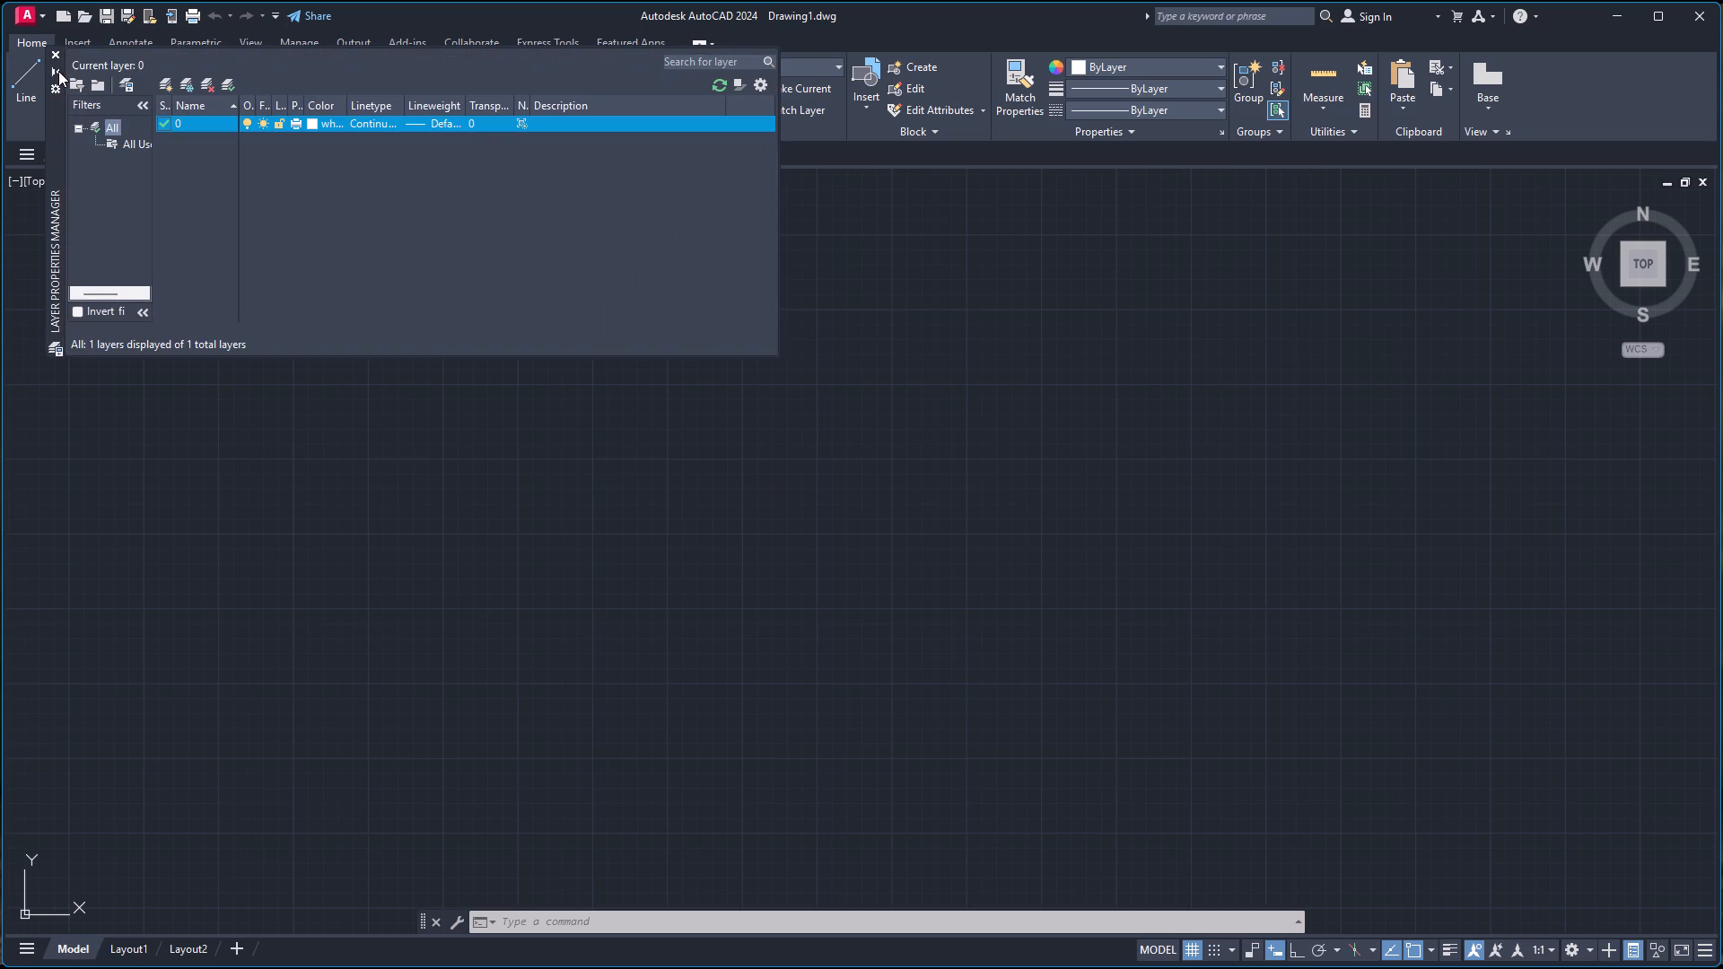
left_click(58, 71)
Start saving the drawing and choose folder 3 inside New Projects, within FUJI Files on drive D, as the location.
key("ctrl+s")
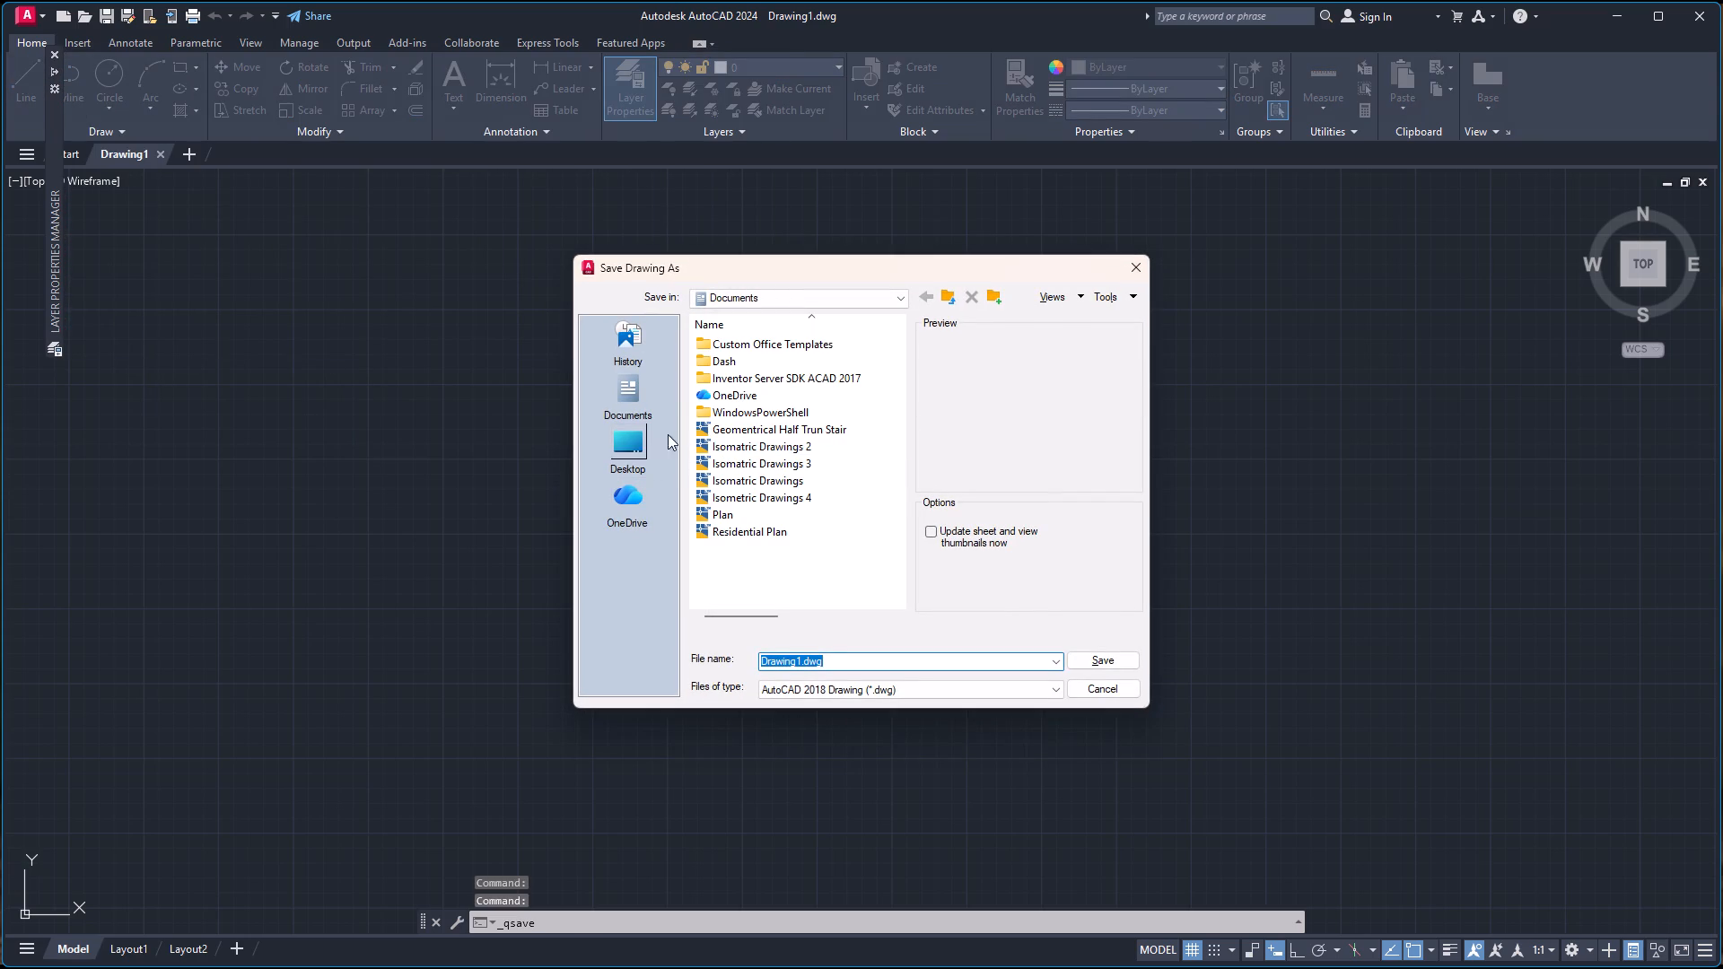
left_click(750, 292)
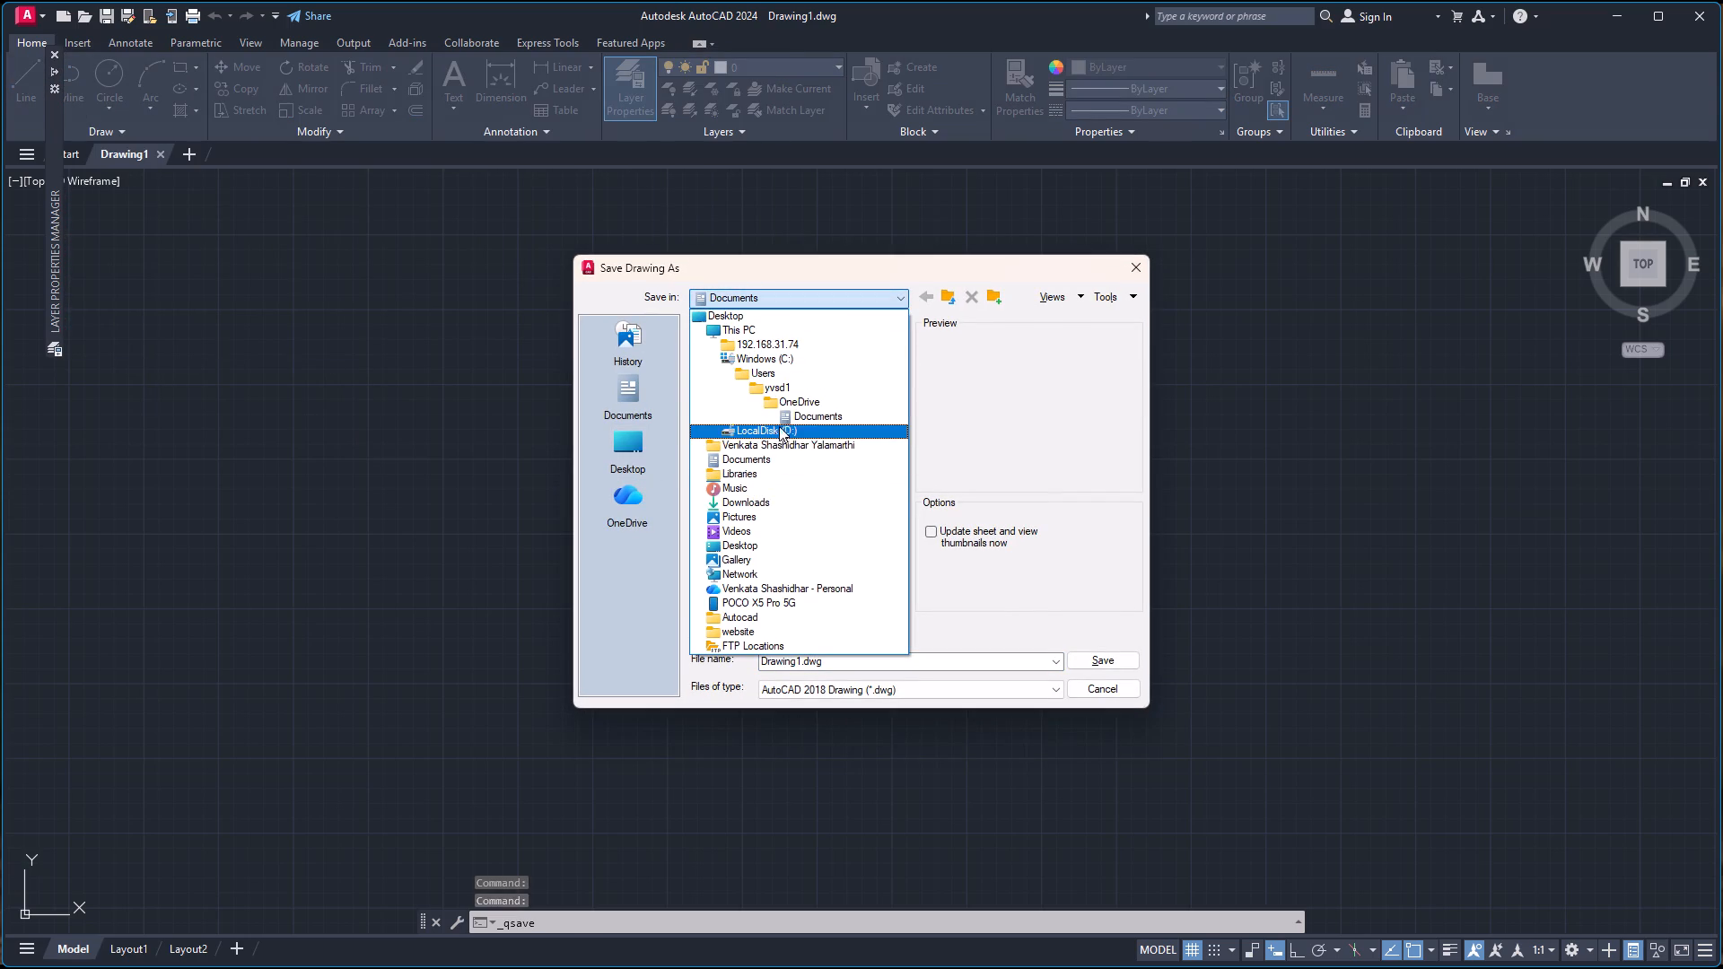
left_click(792, 429)
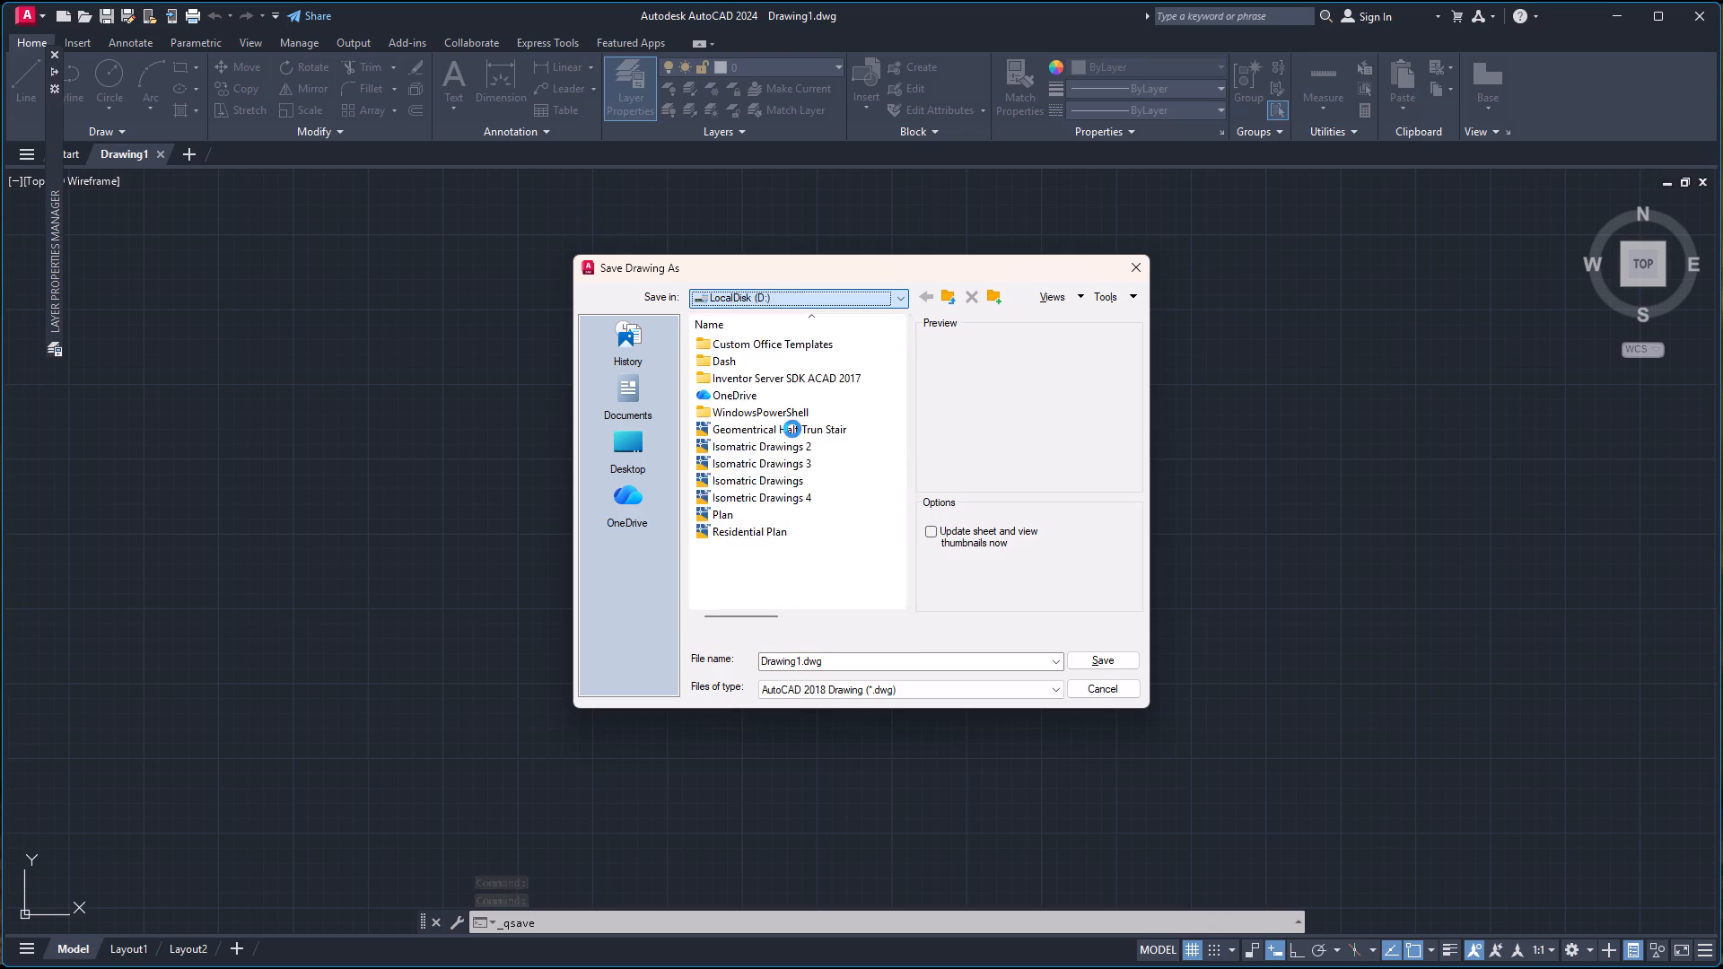
double_click(767, 394)
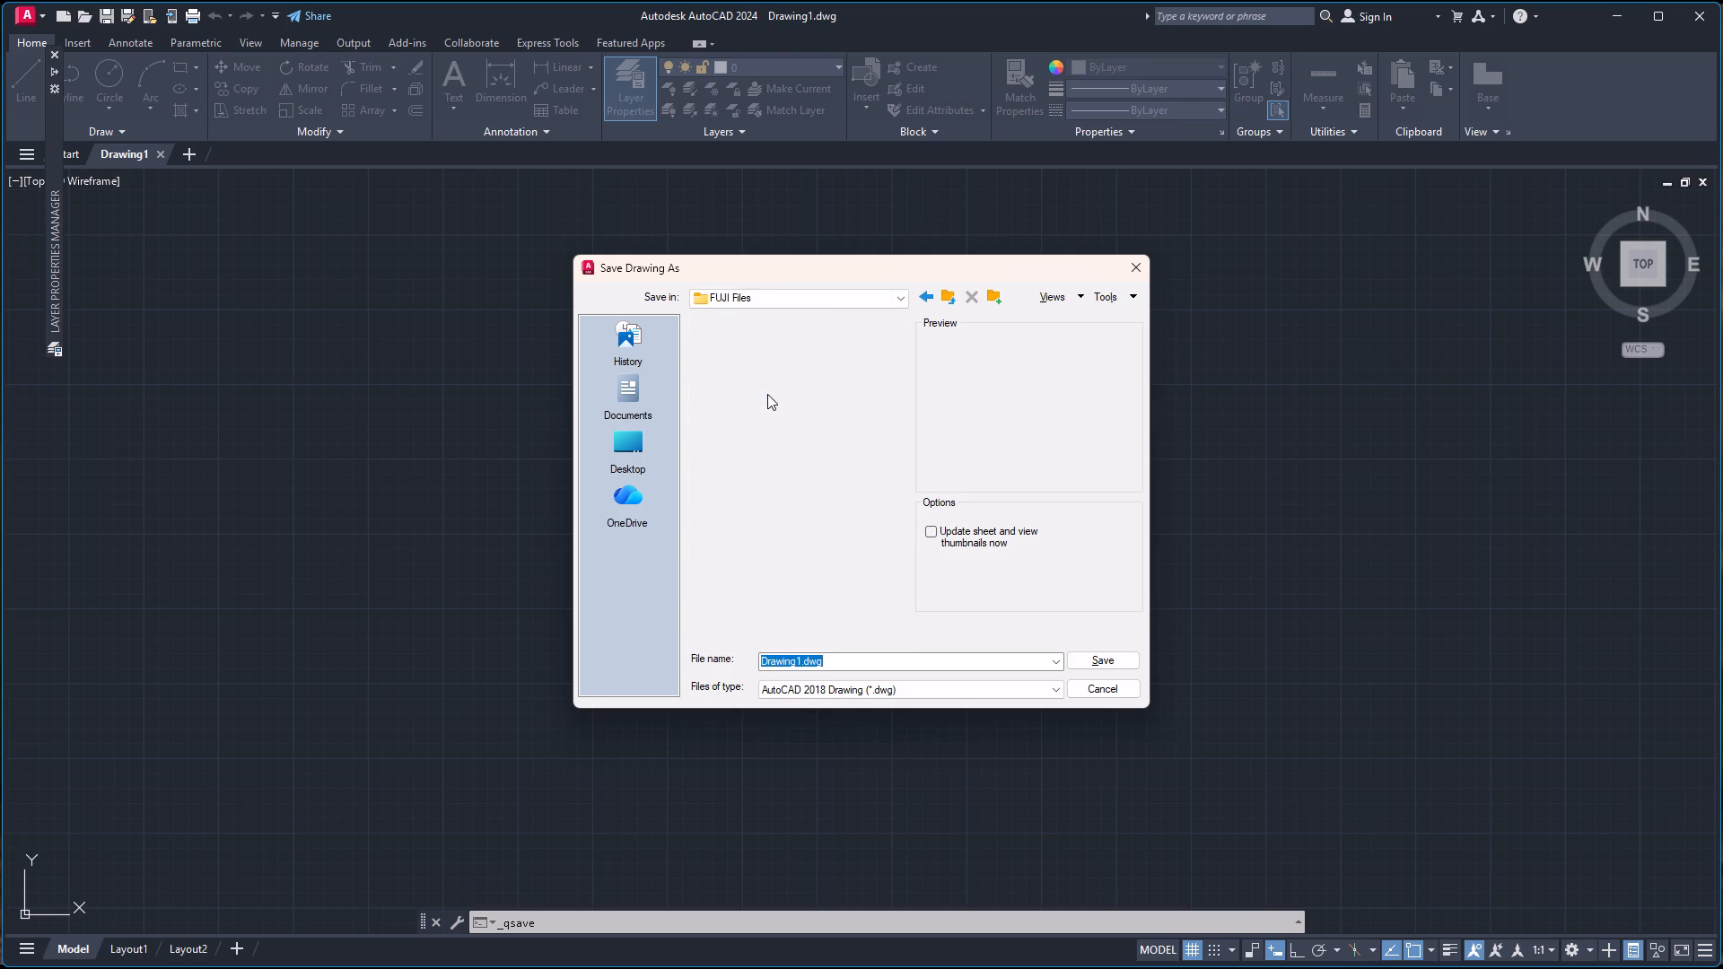
scroll(757, 490, "down", 7)
double_click(748, 584)
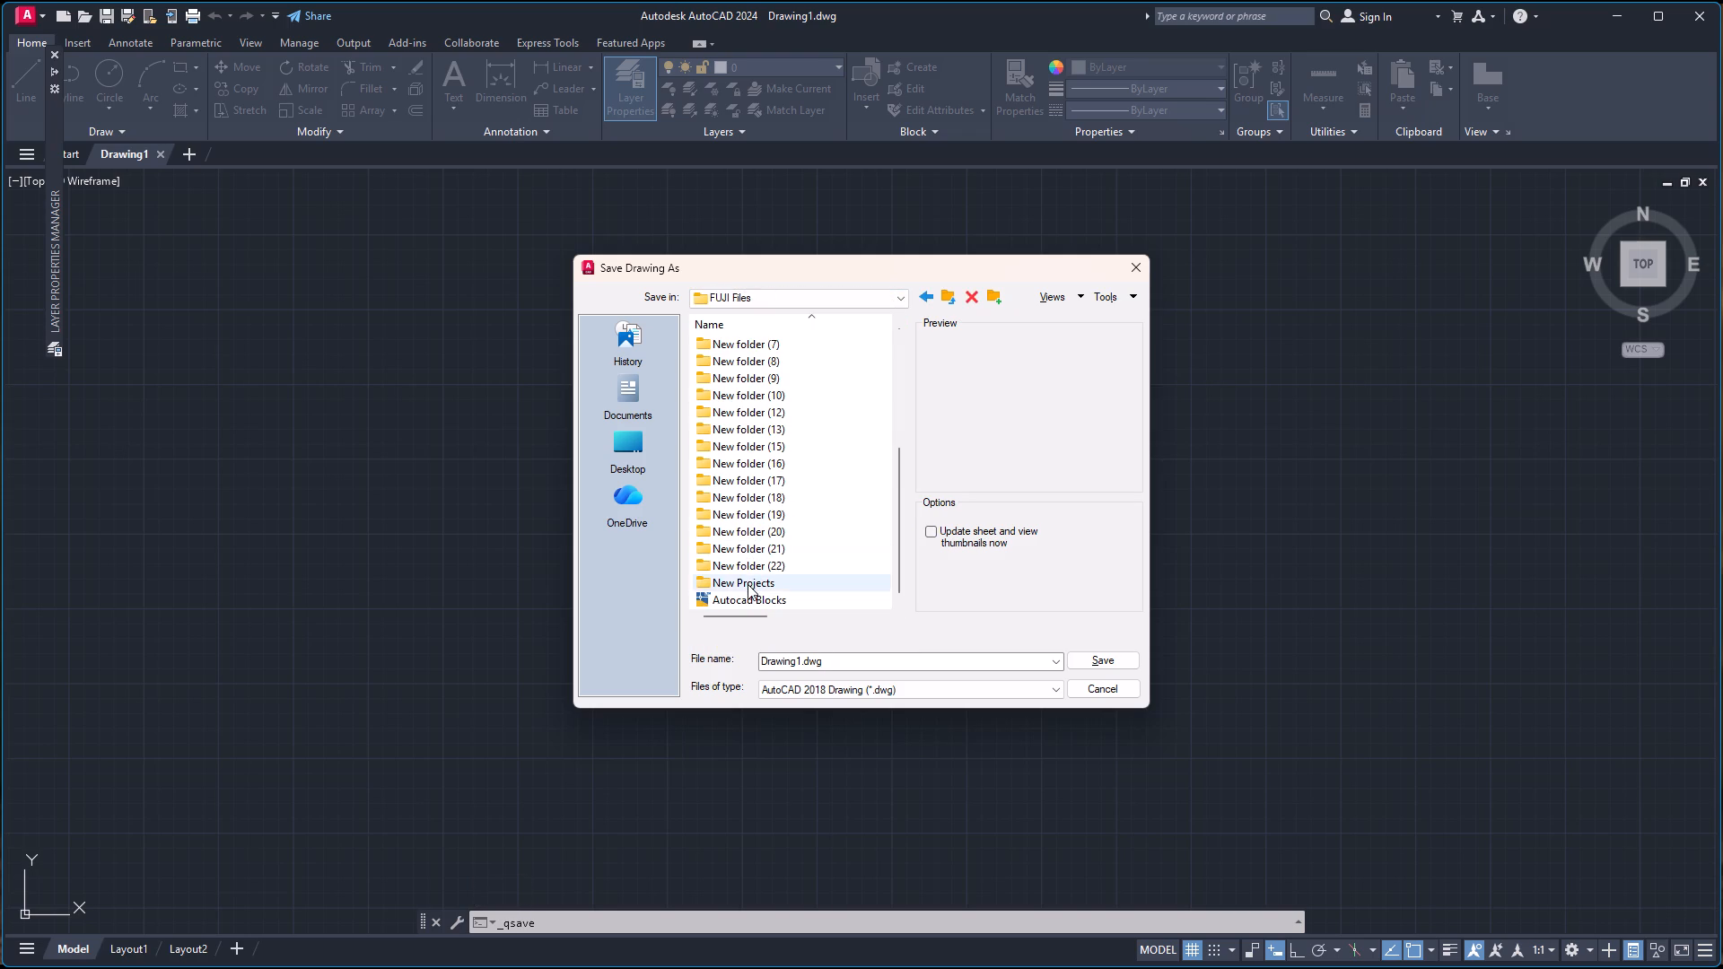
double_click(759, 385)
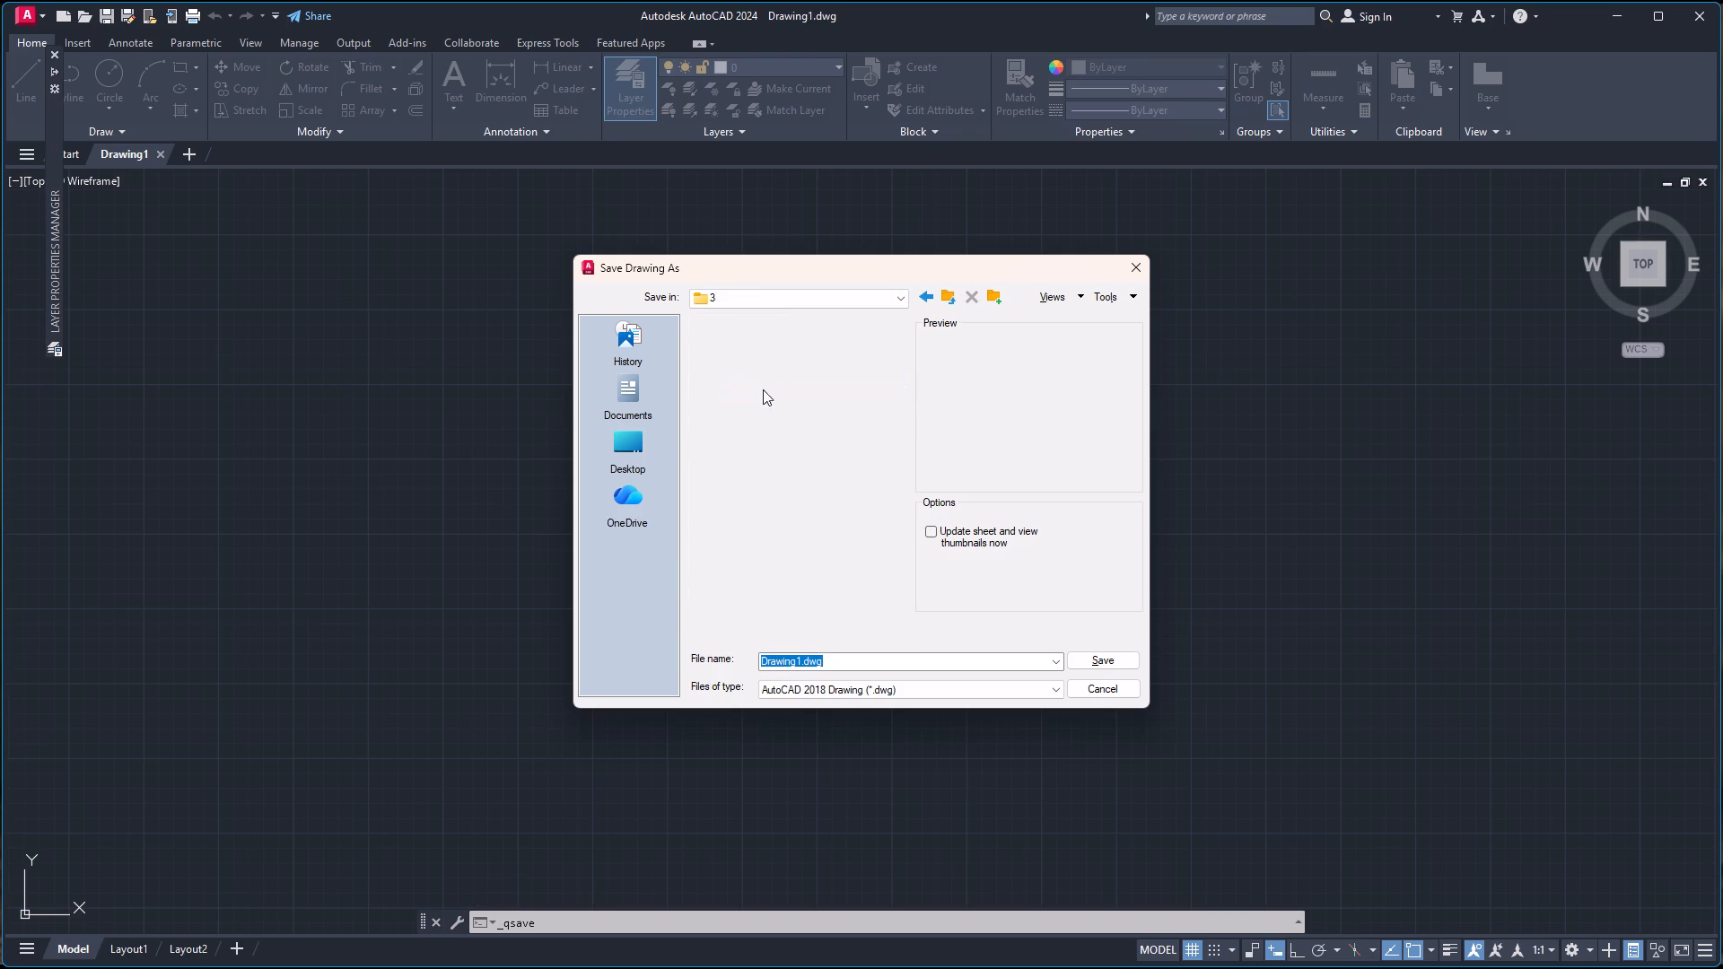
Name the drawing file "1 Stair House" and save it.
left_click(841, 666)
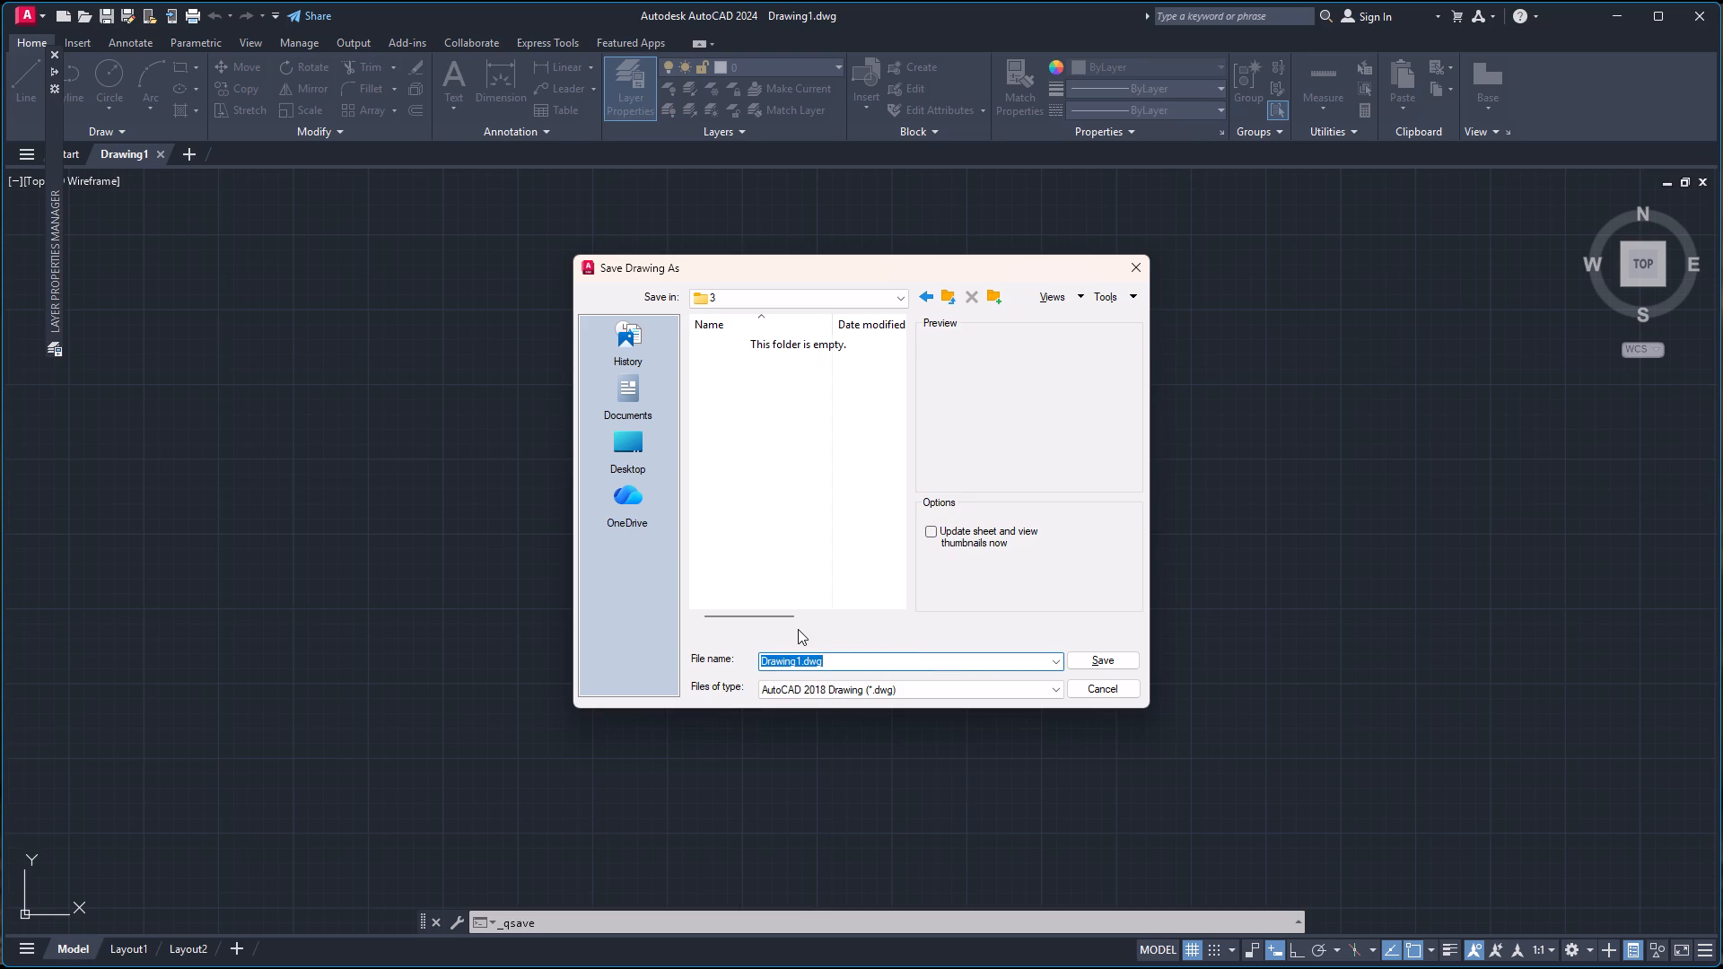
key("1")
key("space")
type("Stair")
key("space")
type("Buikd")
key("BackSpace")
key("BackSpace")
type("ld")
type("ing")
key("BackSpace")
key("BackSpace")
key("BackSpace")
key("BackSpace")
key("BackSpace")
key("BackSpace")
key("BackSpace")
key("BackSpace")
key("BackSpace")
key("space")
type("ho")
key("BackSpace")
key("BackSpace")
type("House")
key("Return")
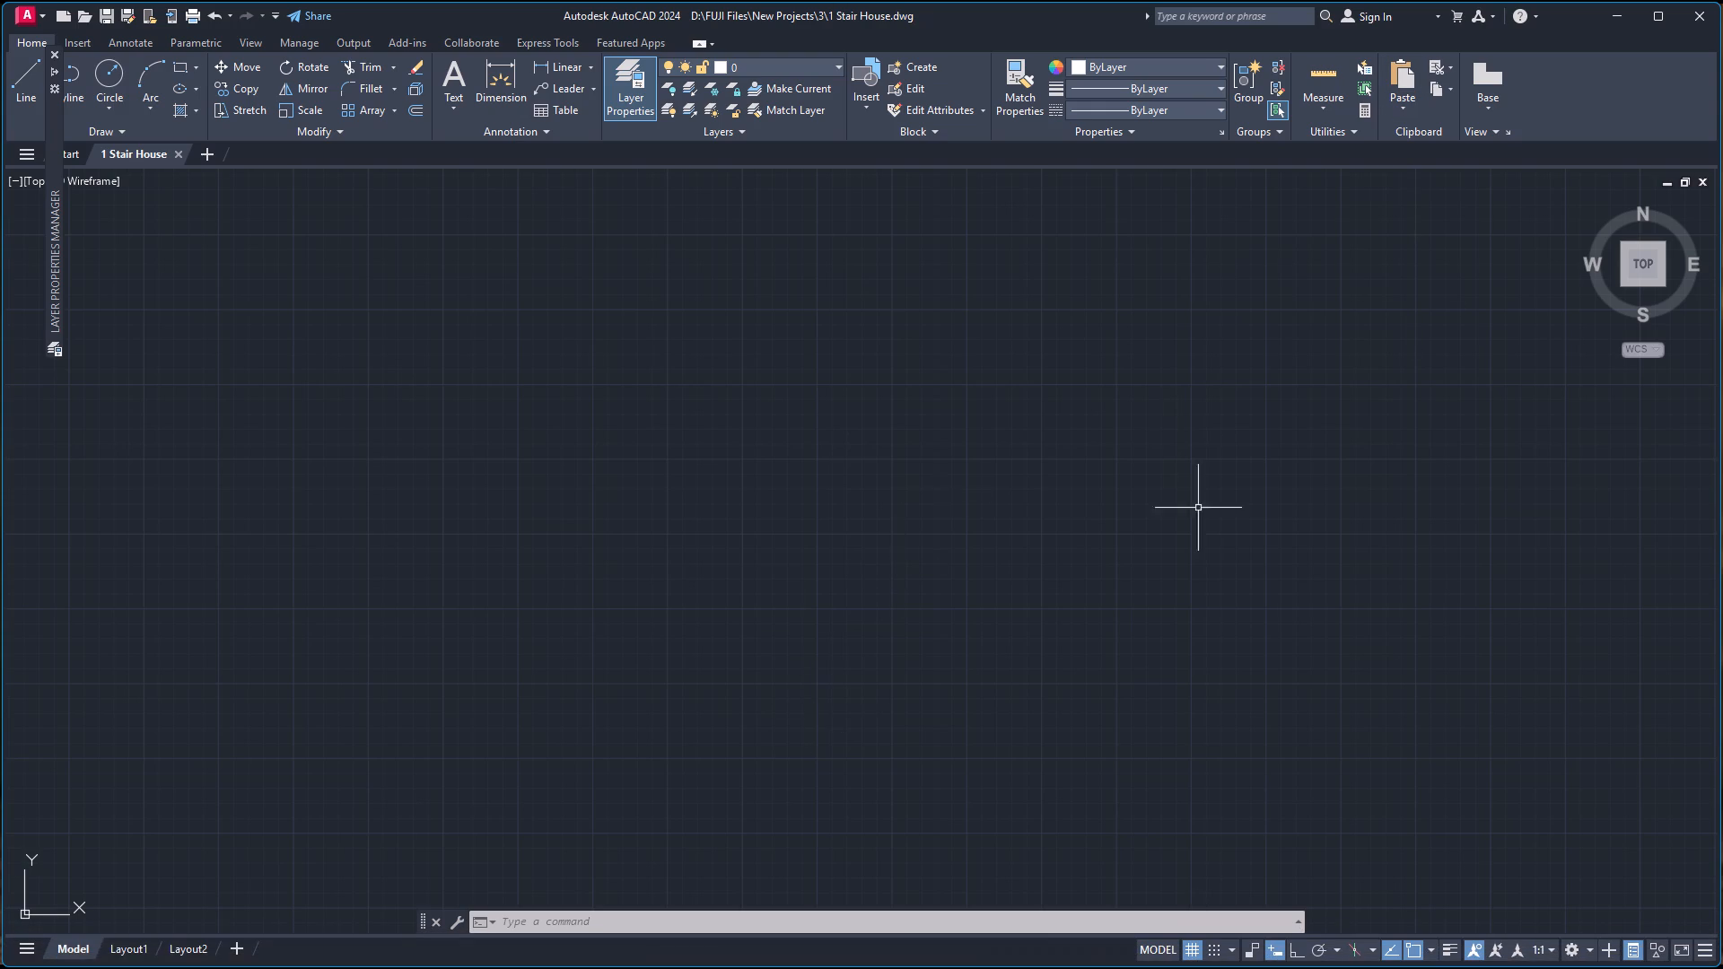
Open the Standard dimension style for modification and suppress both extension lines, Ext line 1 and Ext line 2.
scroll(1147, 537, "down", 1)
scroll(1089, 506, "up", 1)
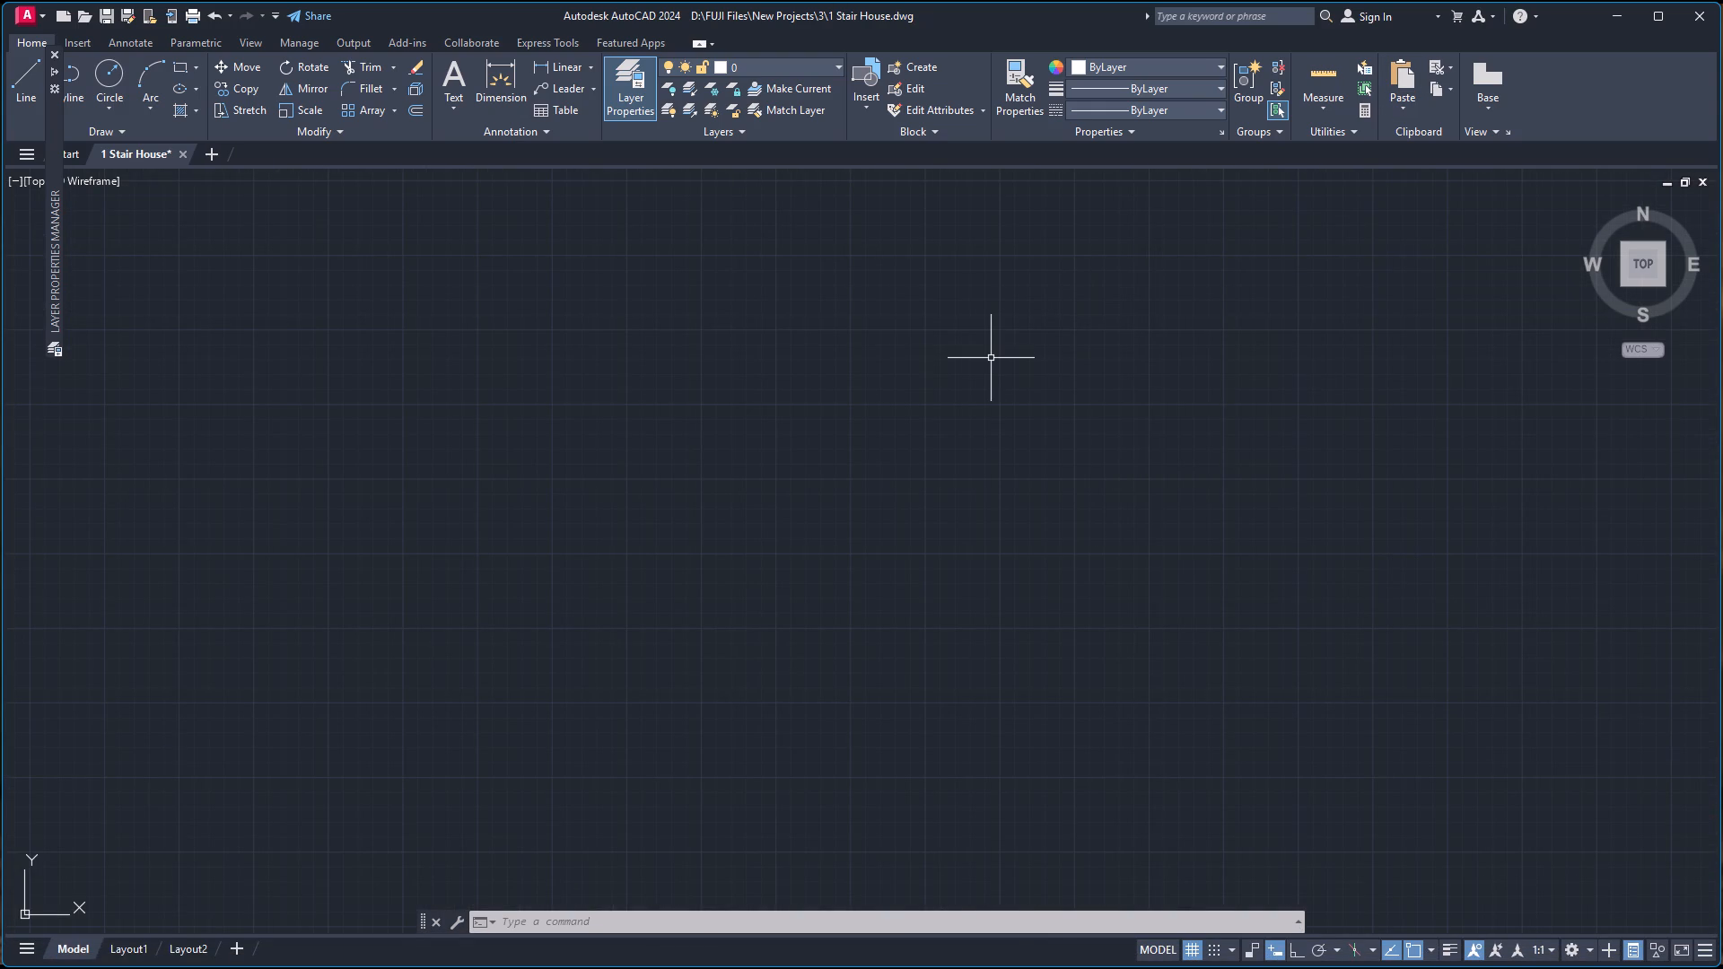
key("d")
key("Return")
key("Return")
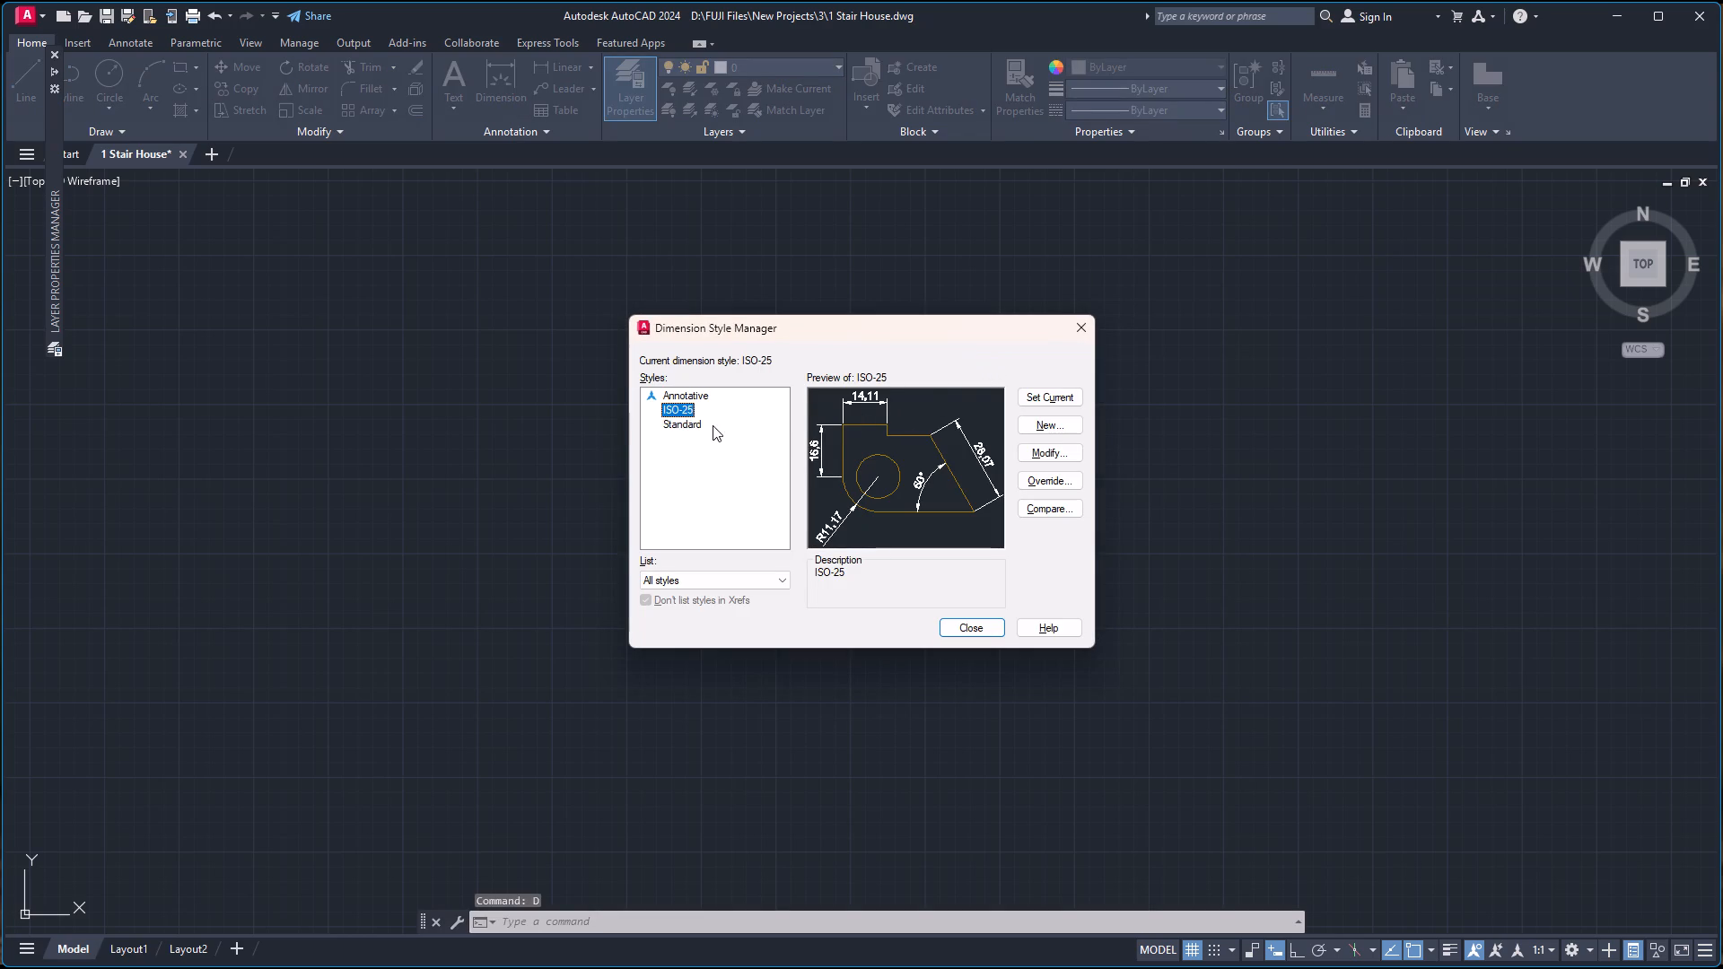
left_click(689, 425)
left_click(1054, 447)
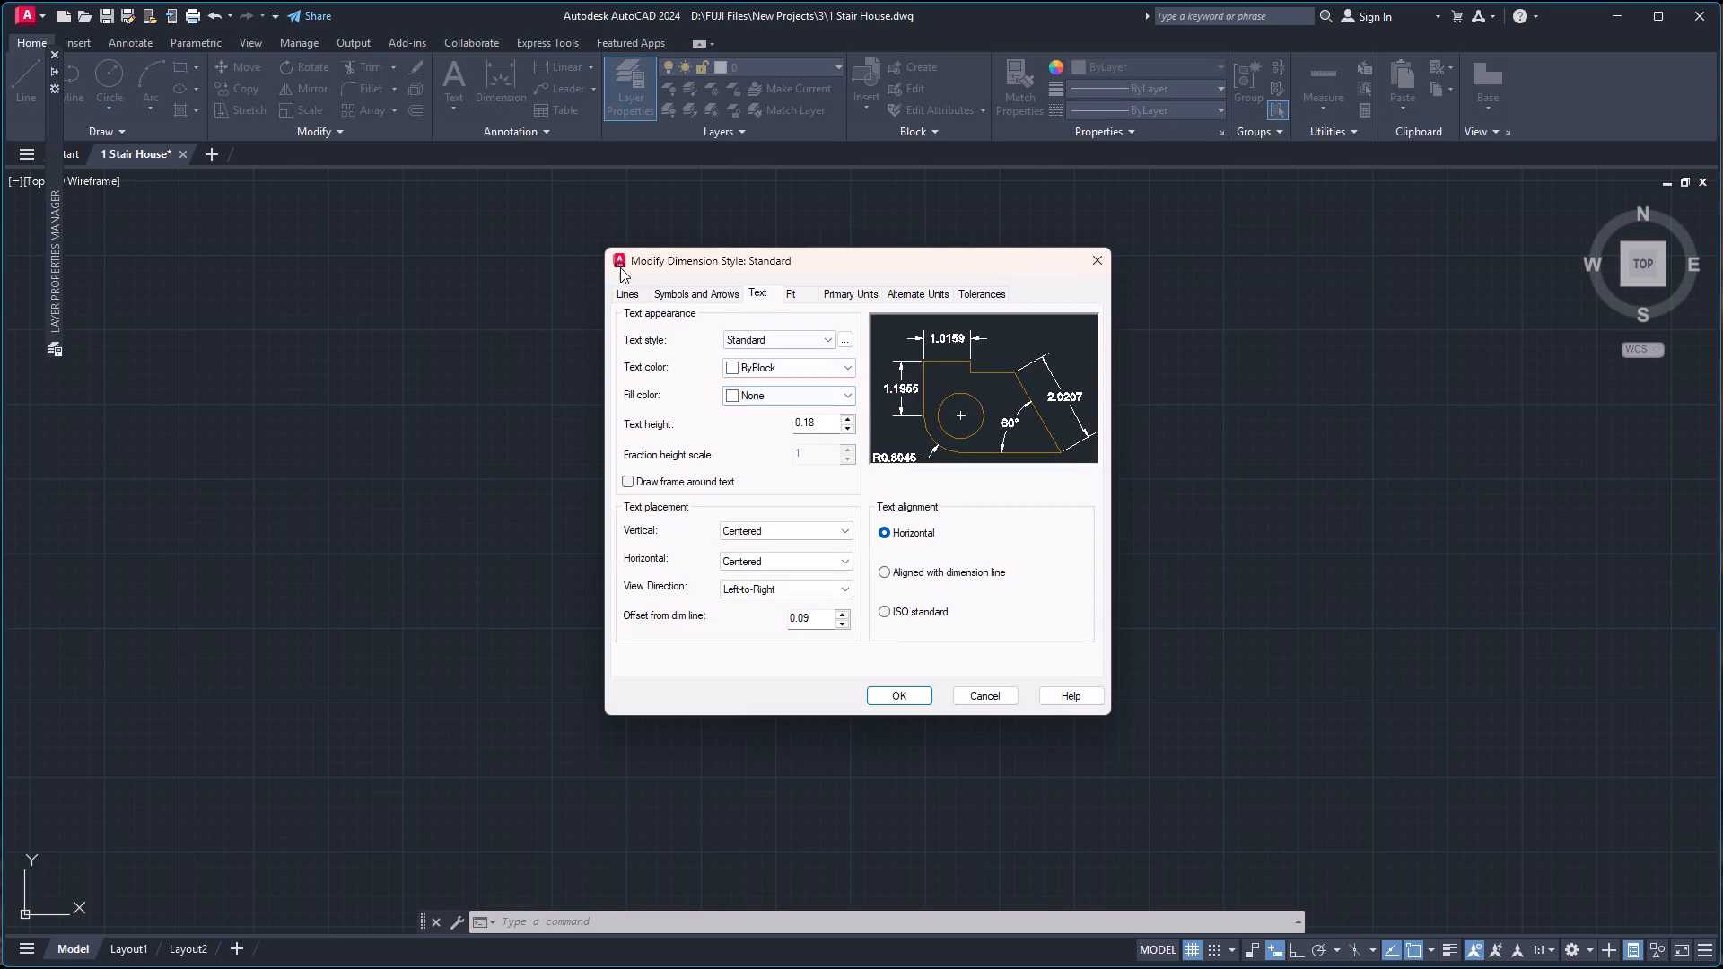
left_click(630, 292)
left_click(700, 618)
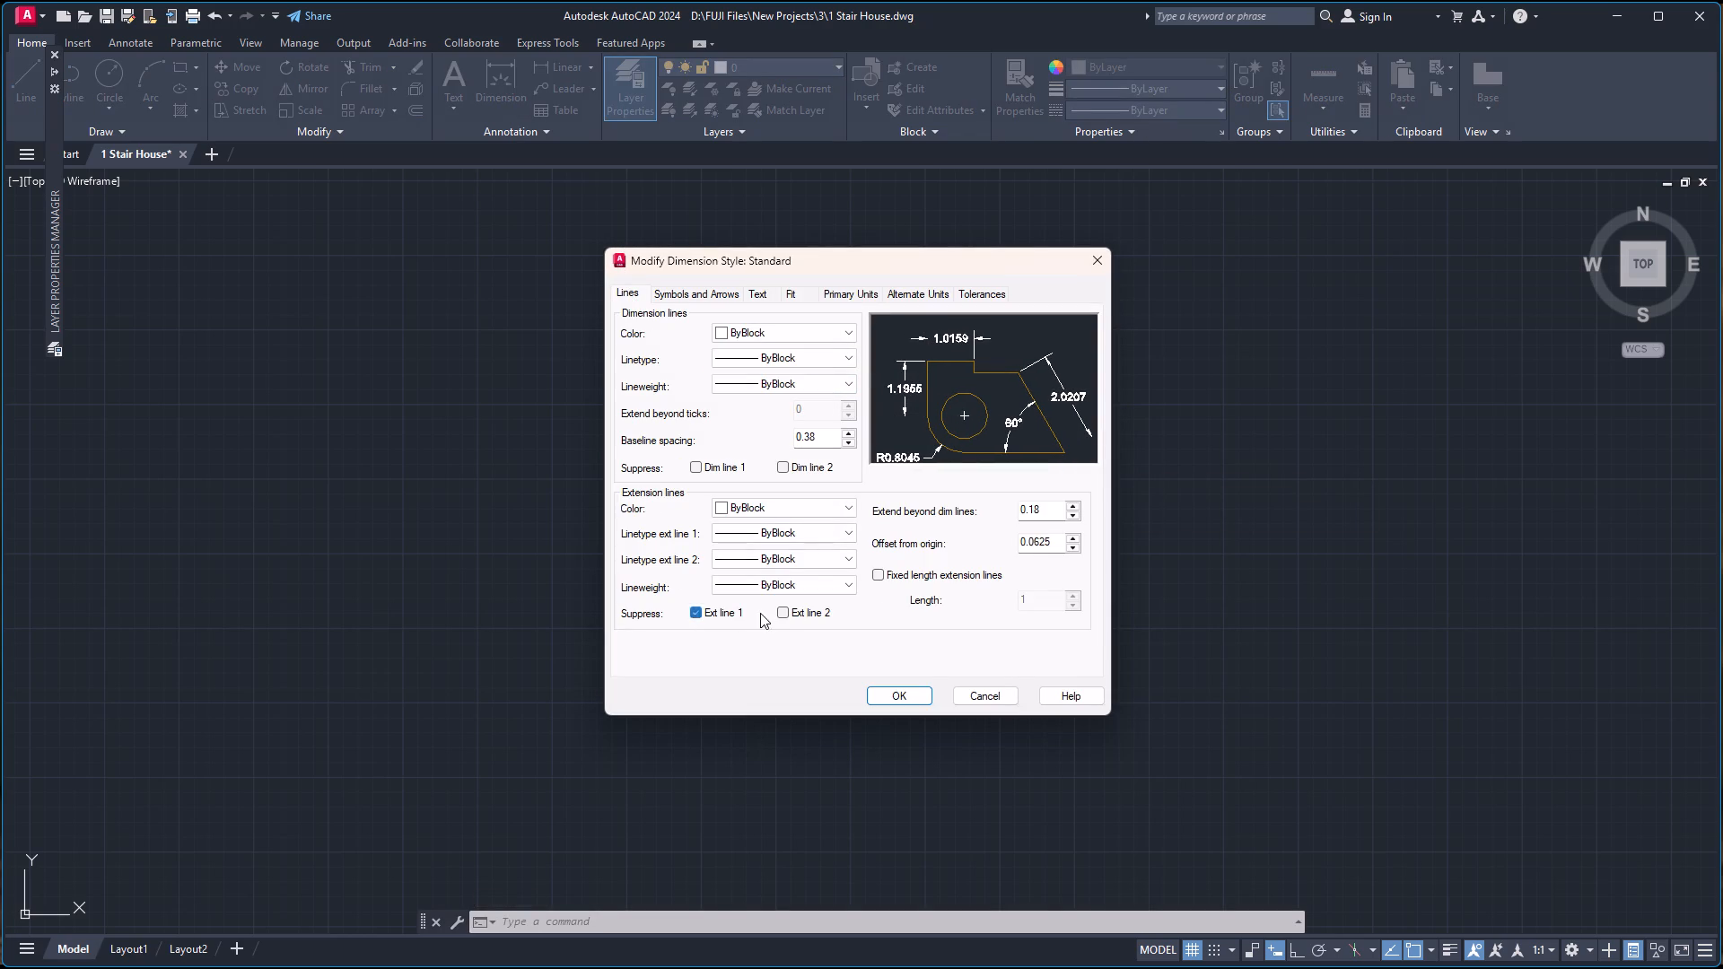
left_click(786, 608)
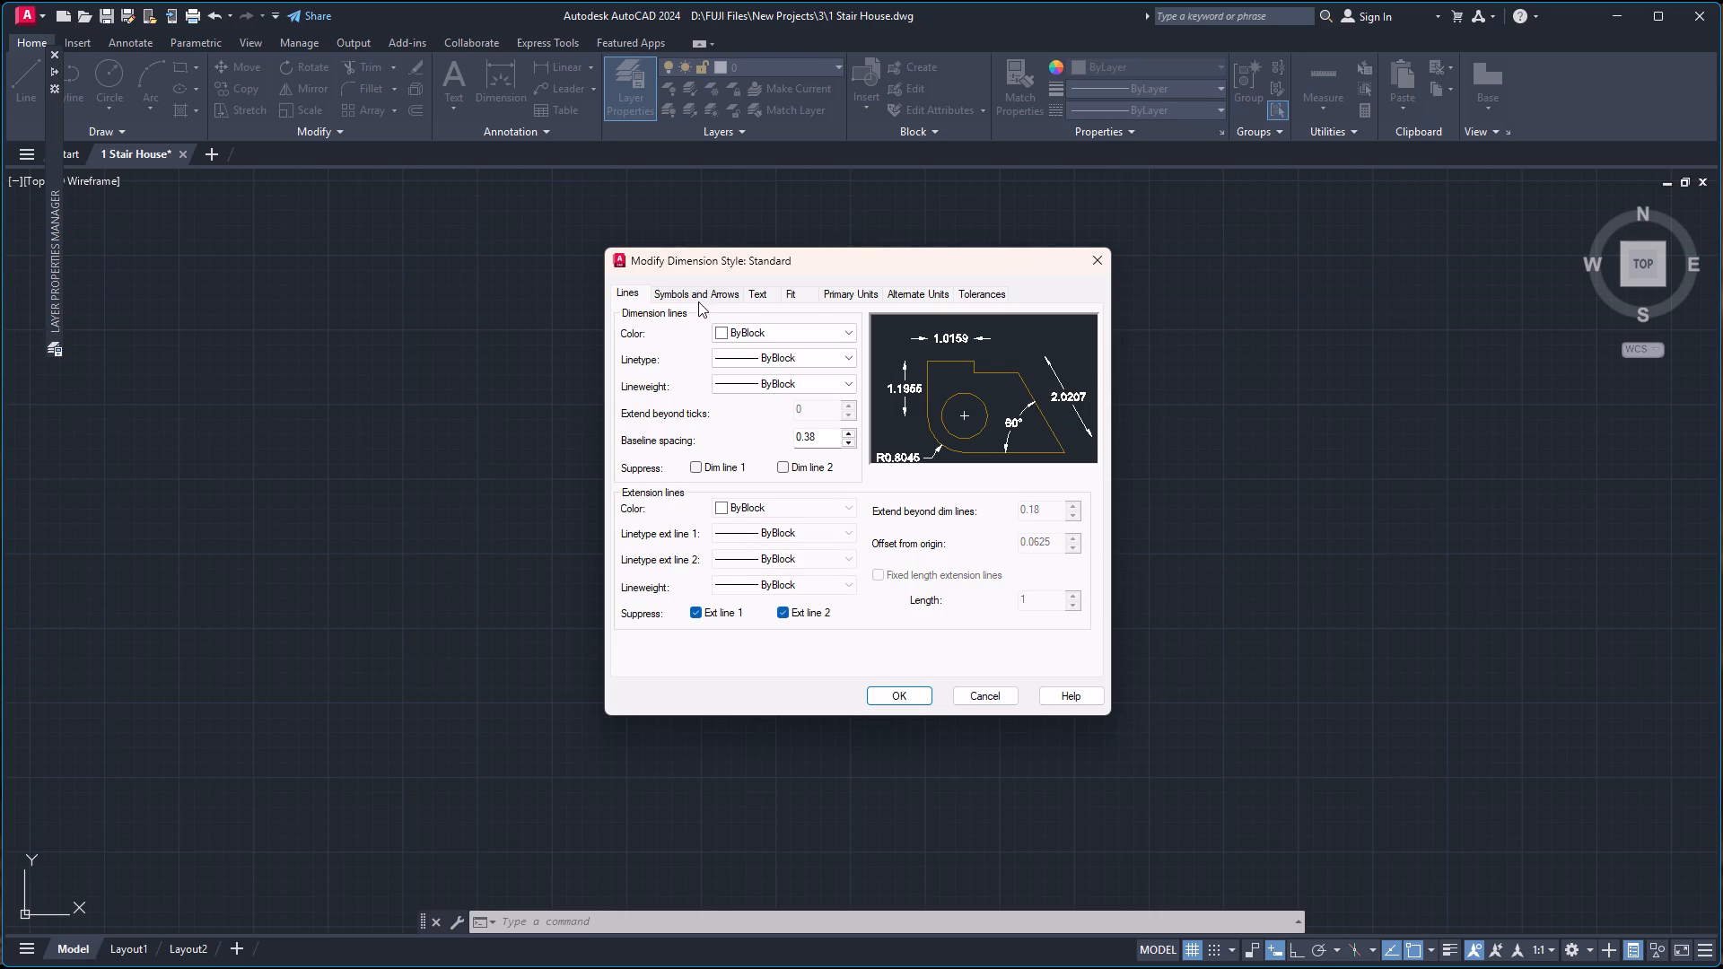
Set the dimension style's arrow size to 5 and its first and second arrowheads to Architectural tick.
left_click(702, 299)
left_click_drag(670, 478, 610, 487)
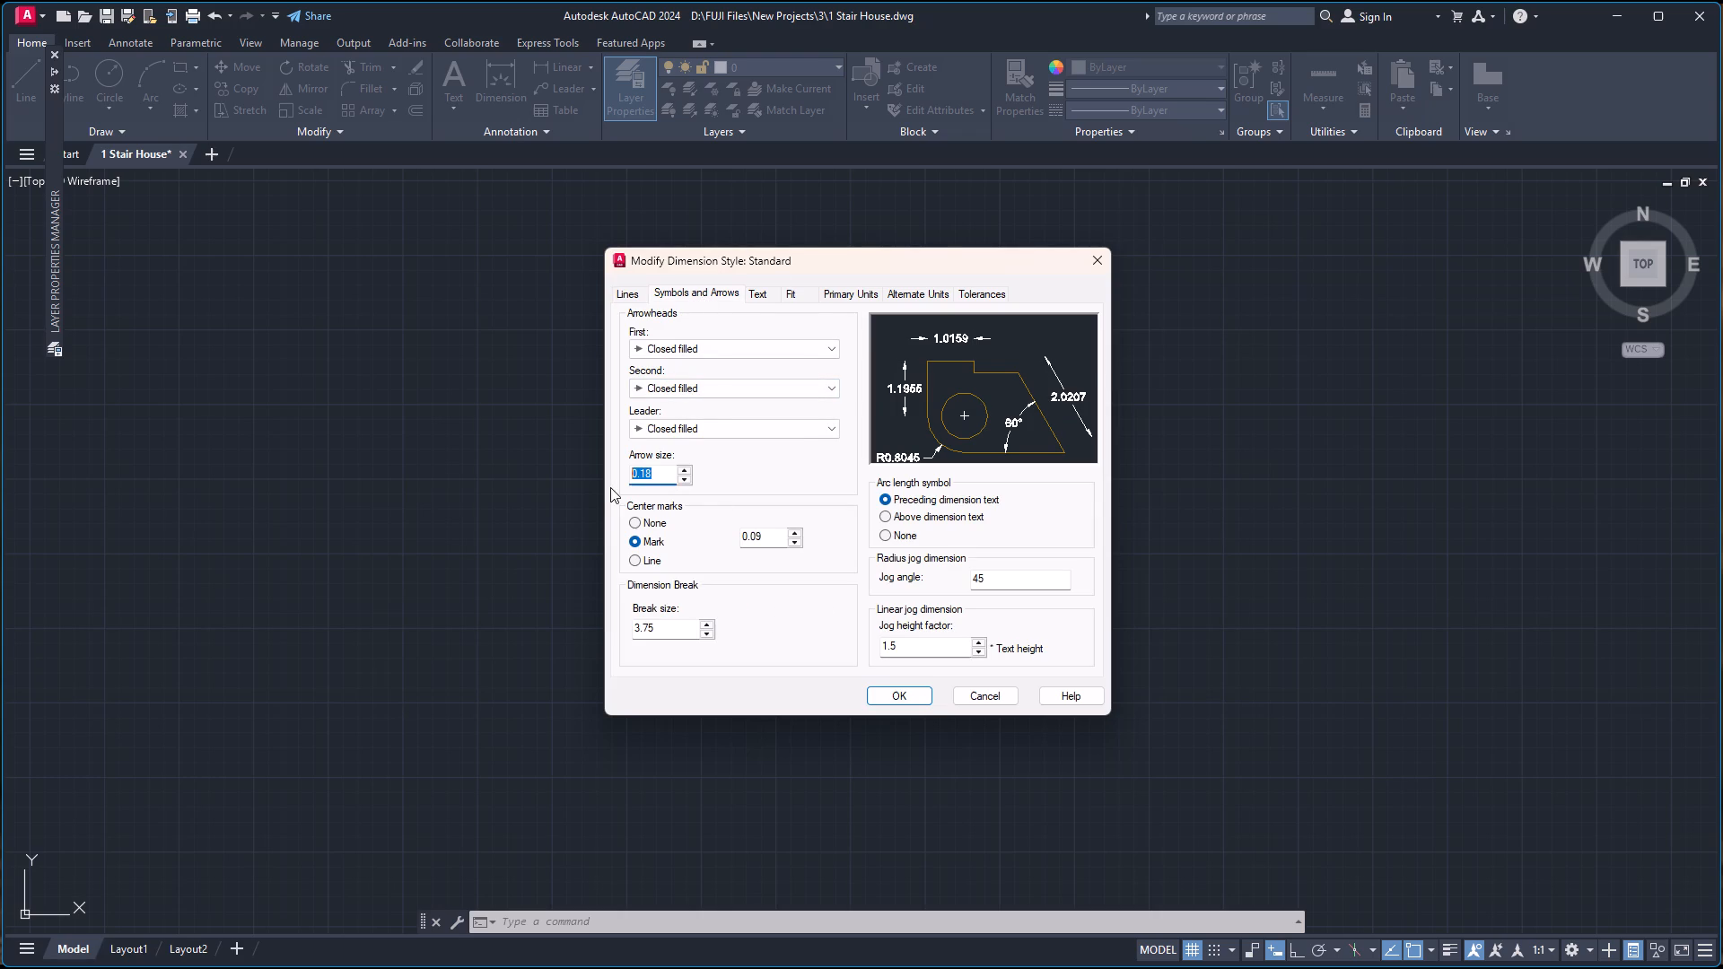
key("5")
key("Return")
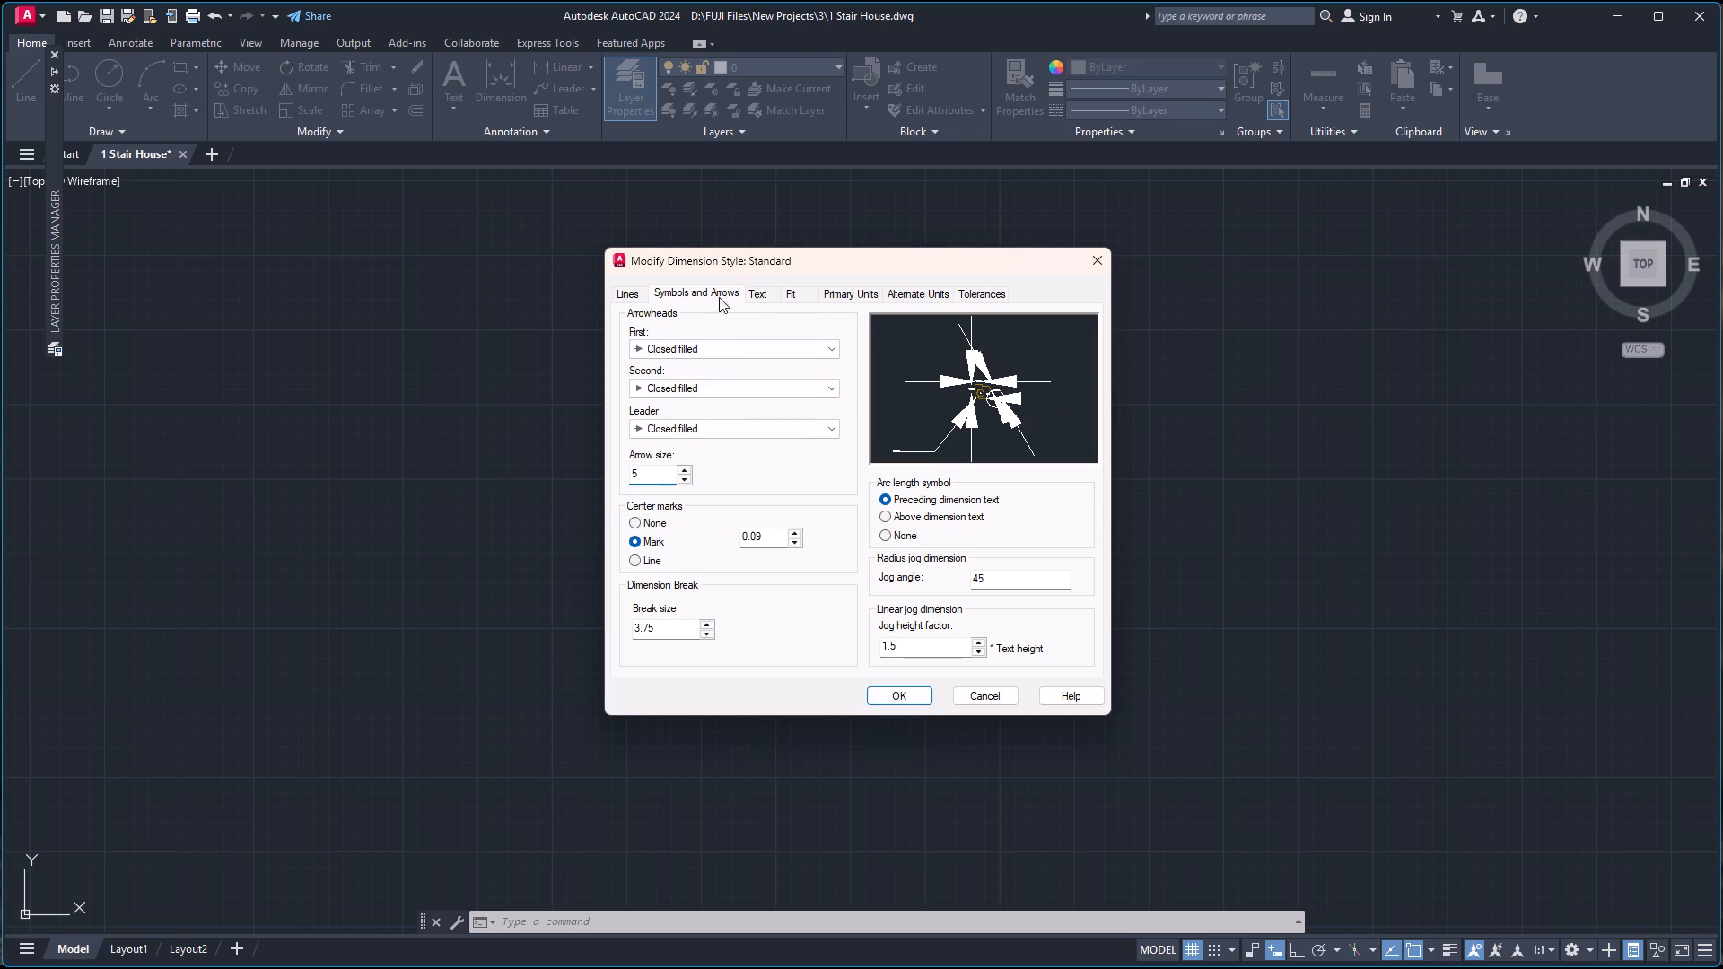
left_click(734, 361)
left_click(741, 353)
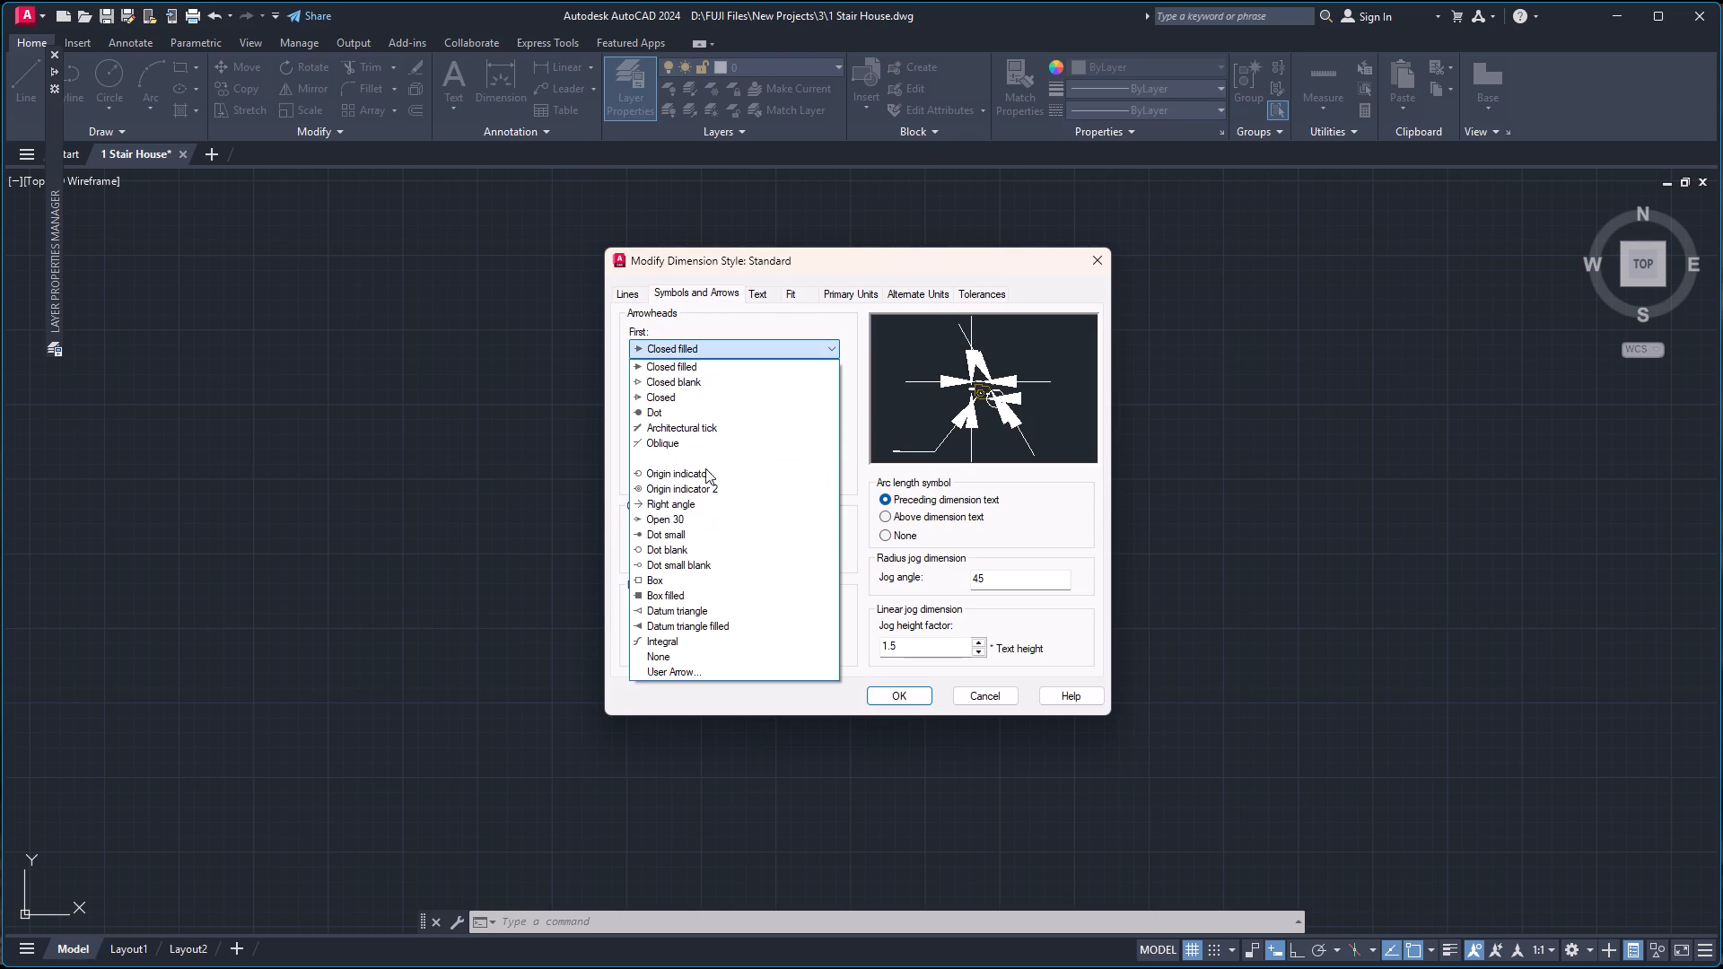
left_click(698, 426)
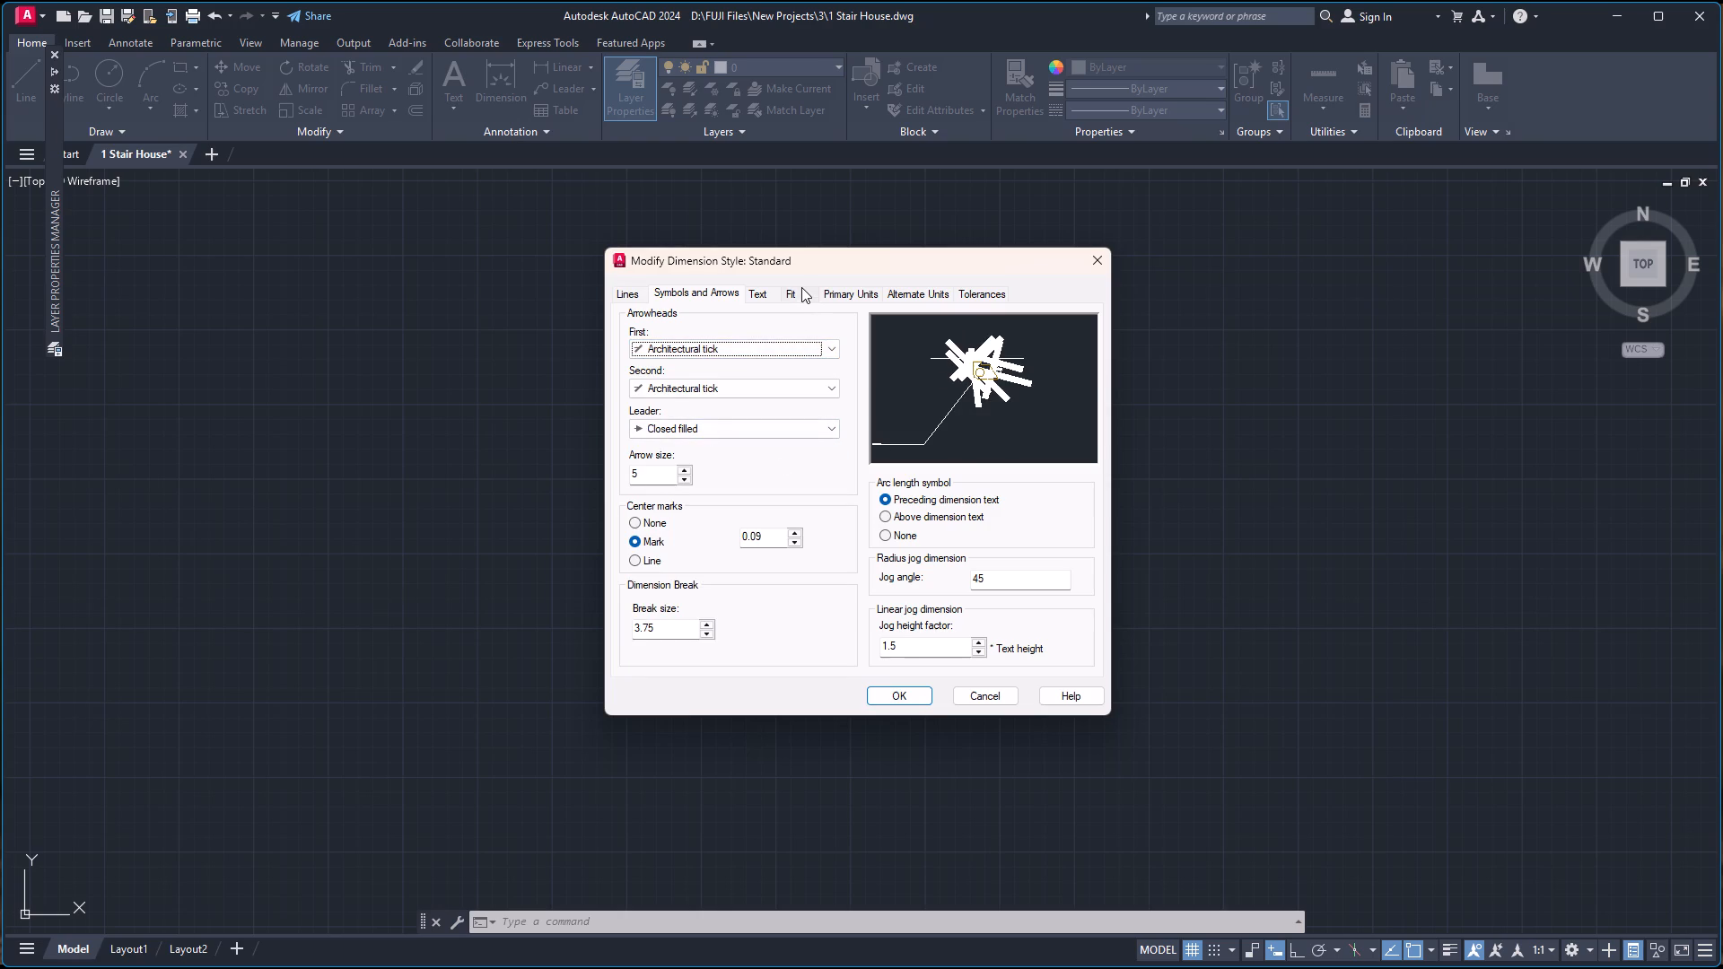
Set the dimension text's vertical placement to Above and its alignment to Aligned with dimension line.
left_click(769, 295)
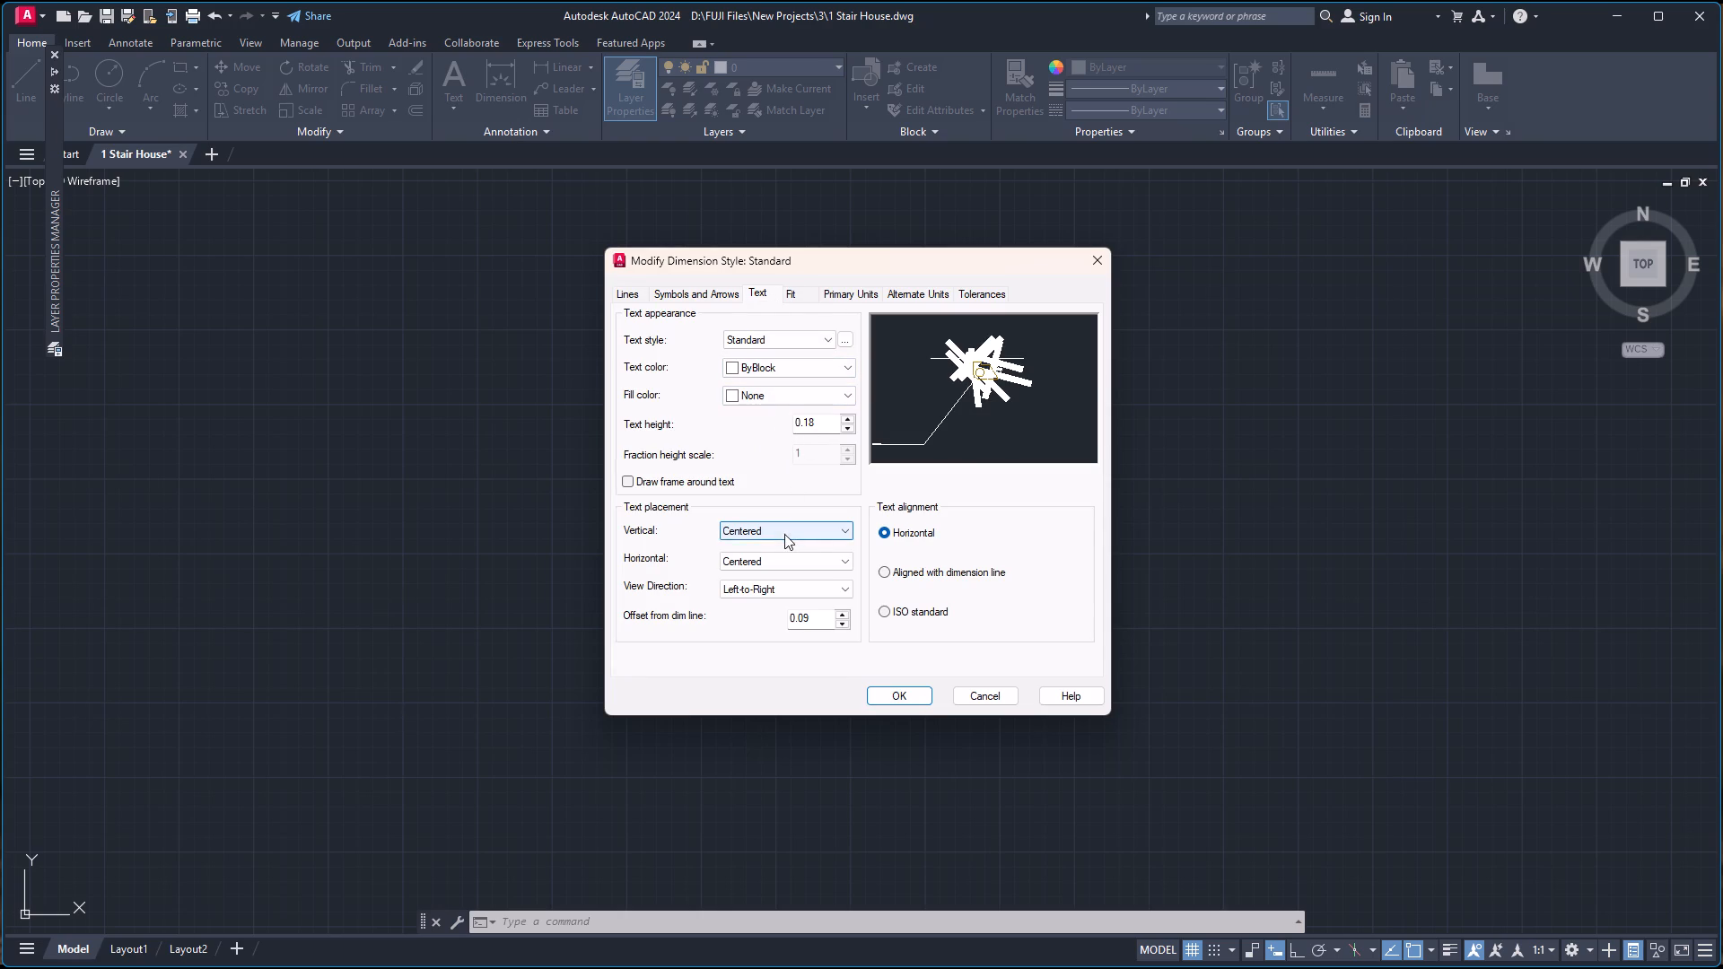
left_click(784, 533)
left_click(778, 556)
left_click(888, 570)
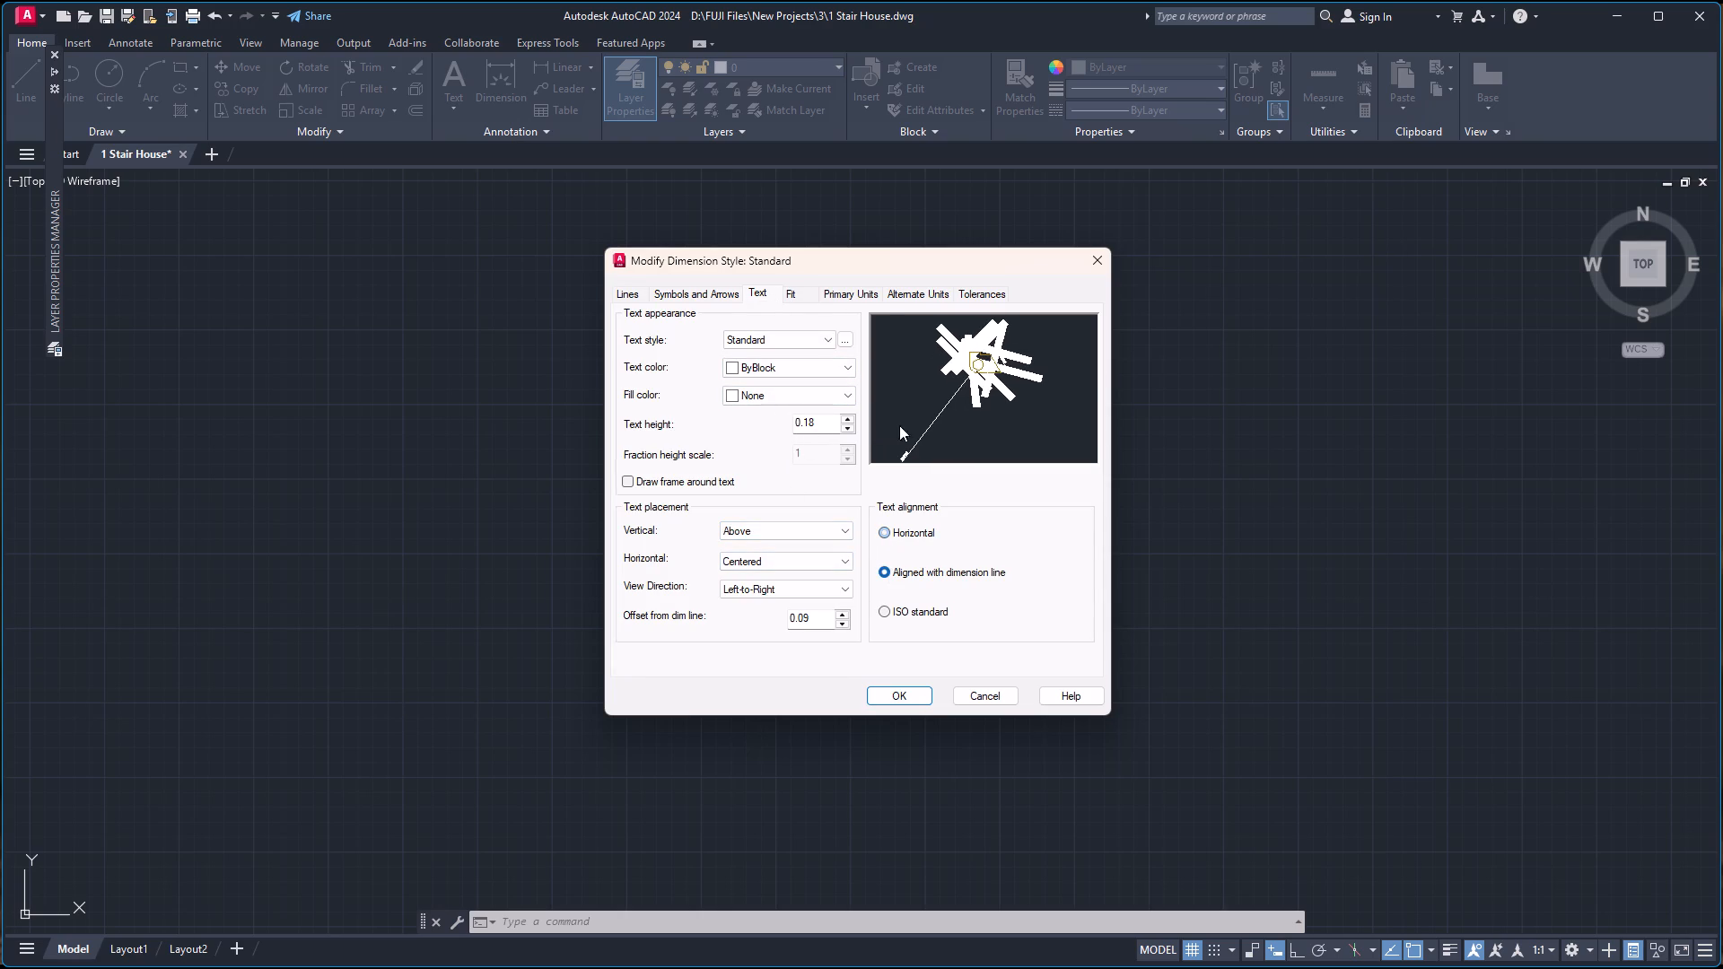
Set the primary linear units to Architectural format with a precision of 0'-0 1/2".
left_click(854, 300)
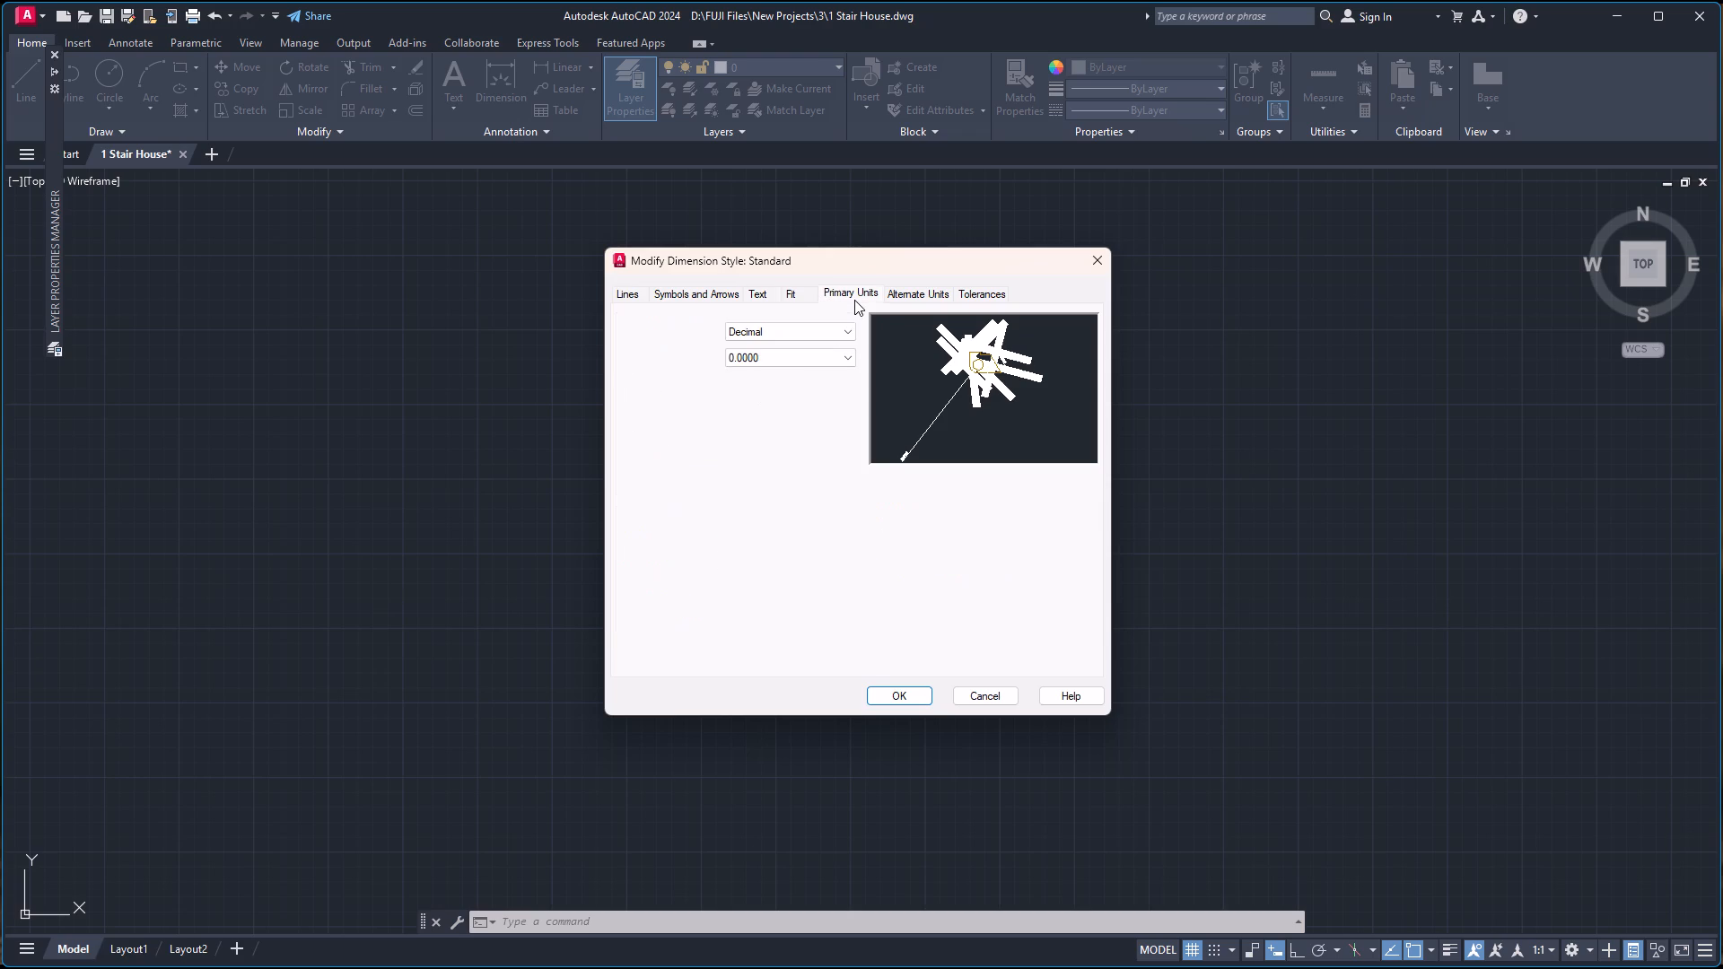
left_click(767, 338)
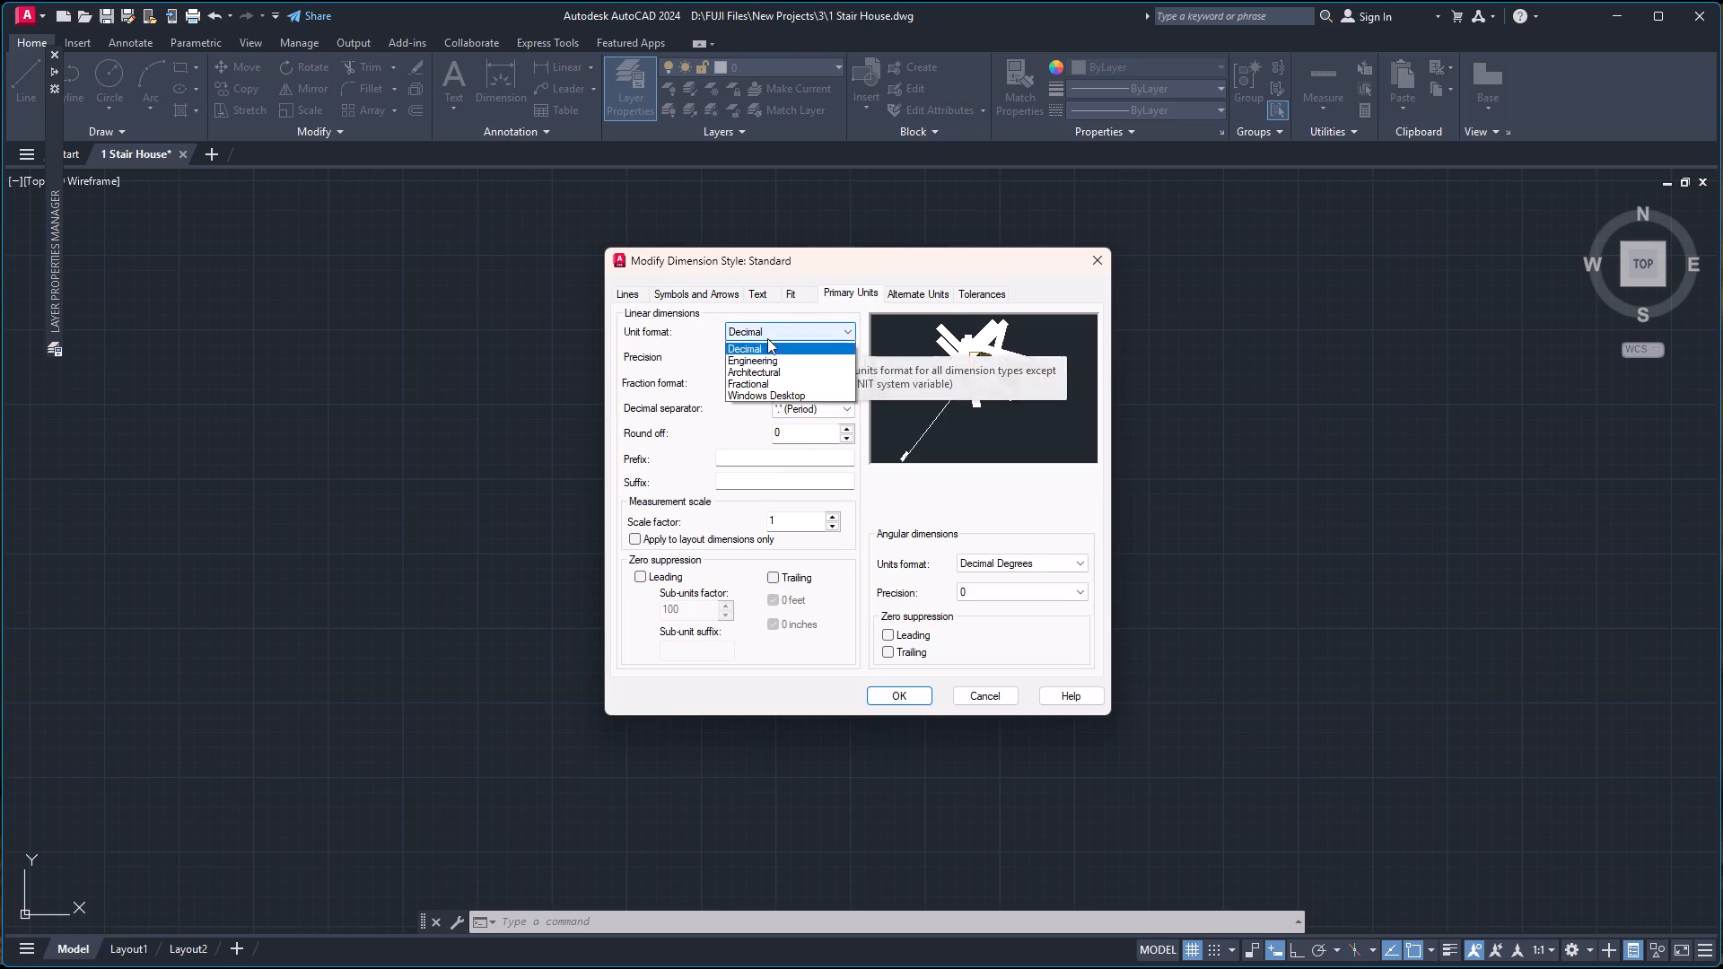
left_click(765, 375)
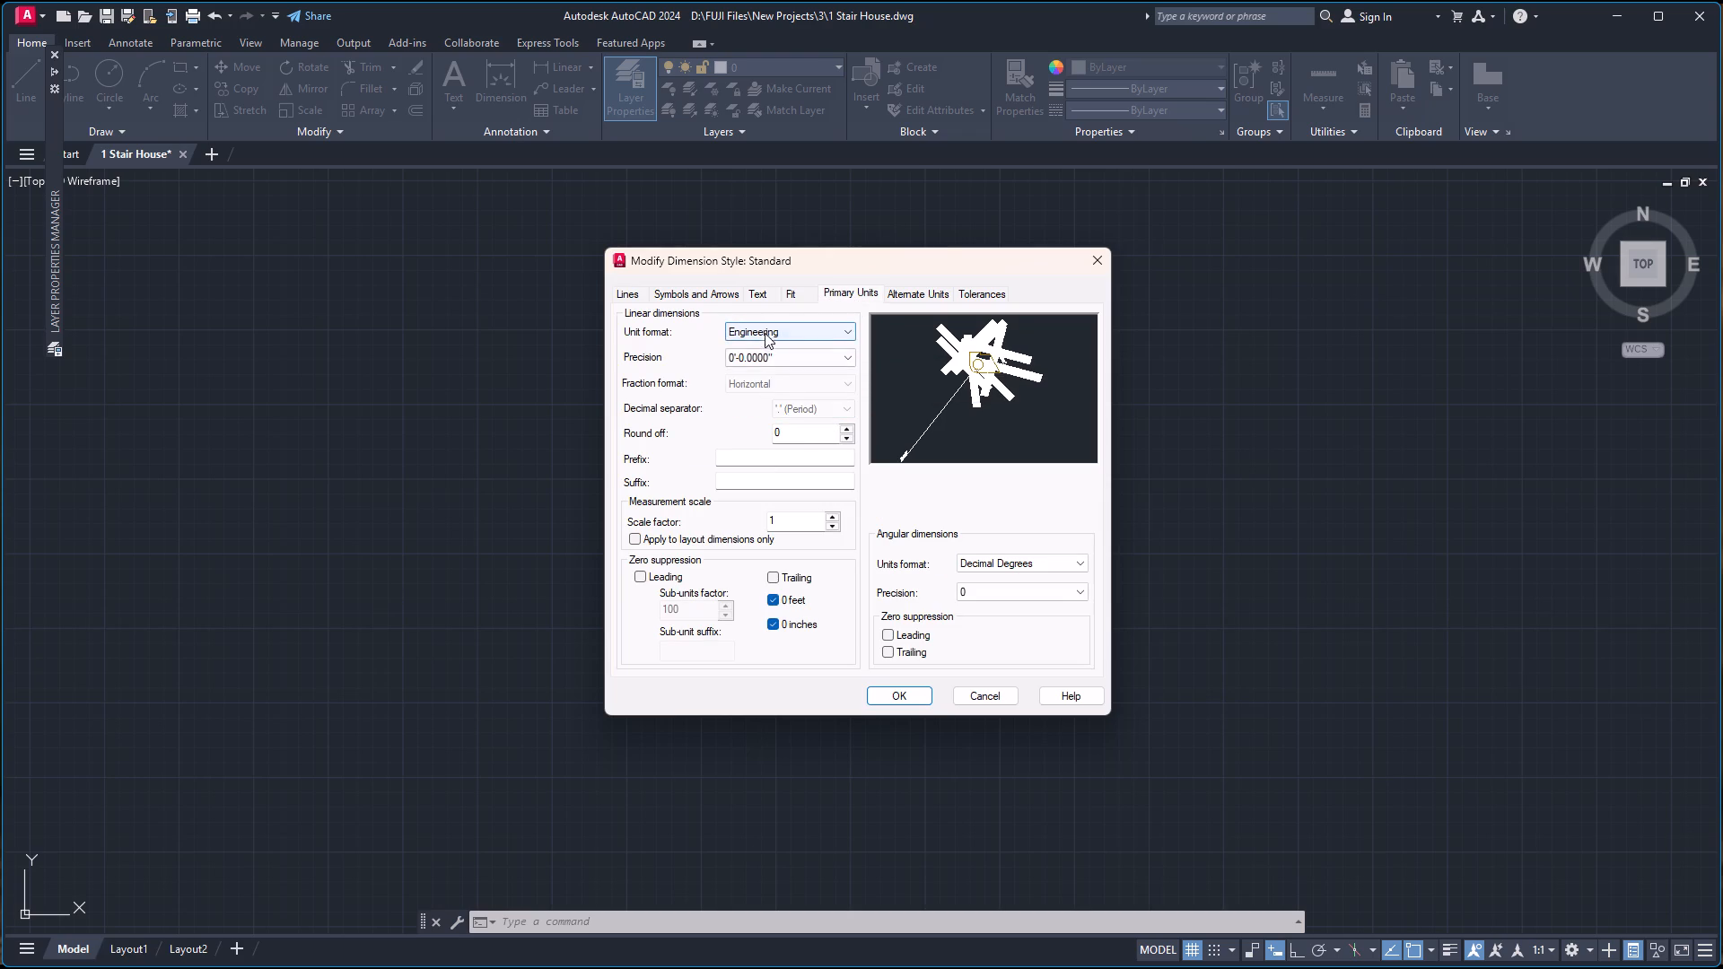
left_click(765, 333)
left_click(766, 380)
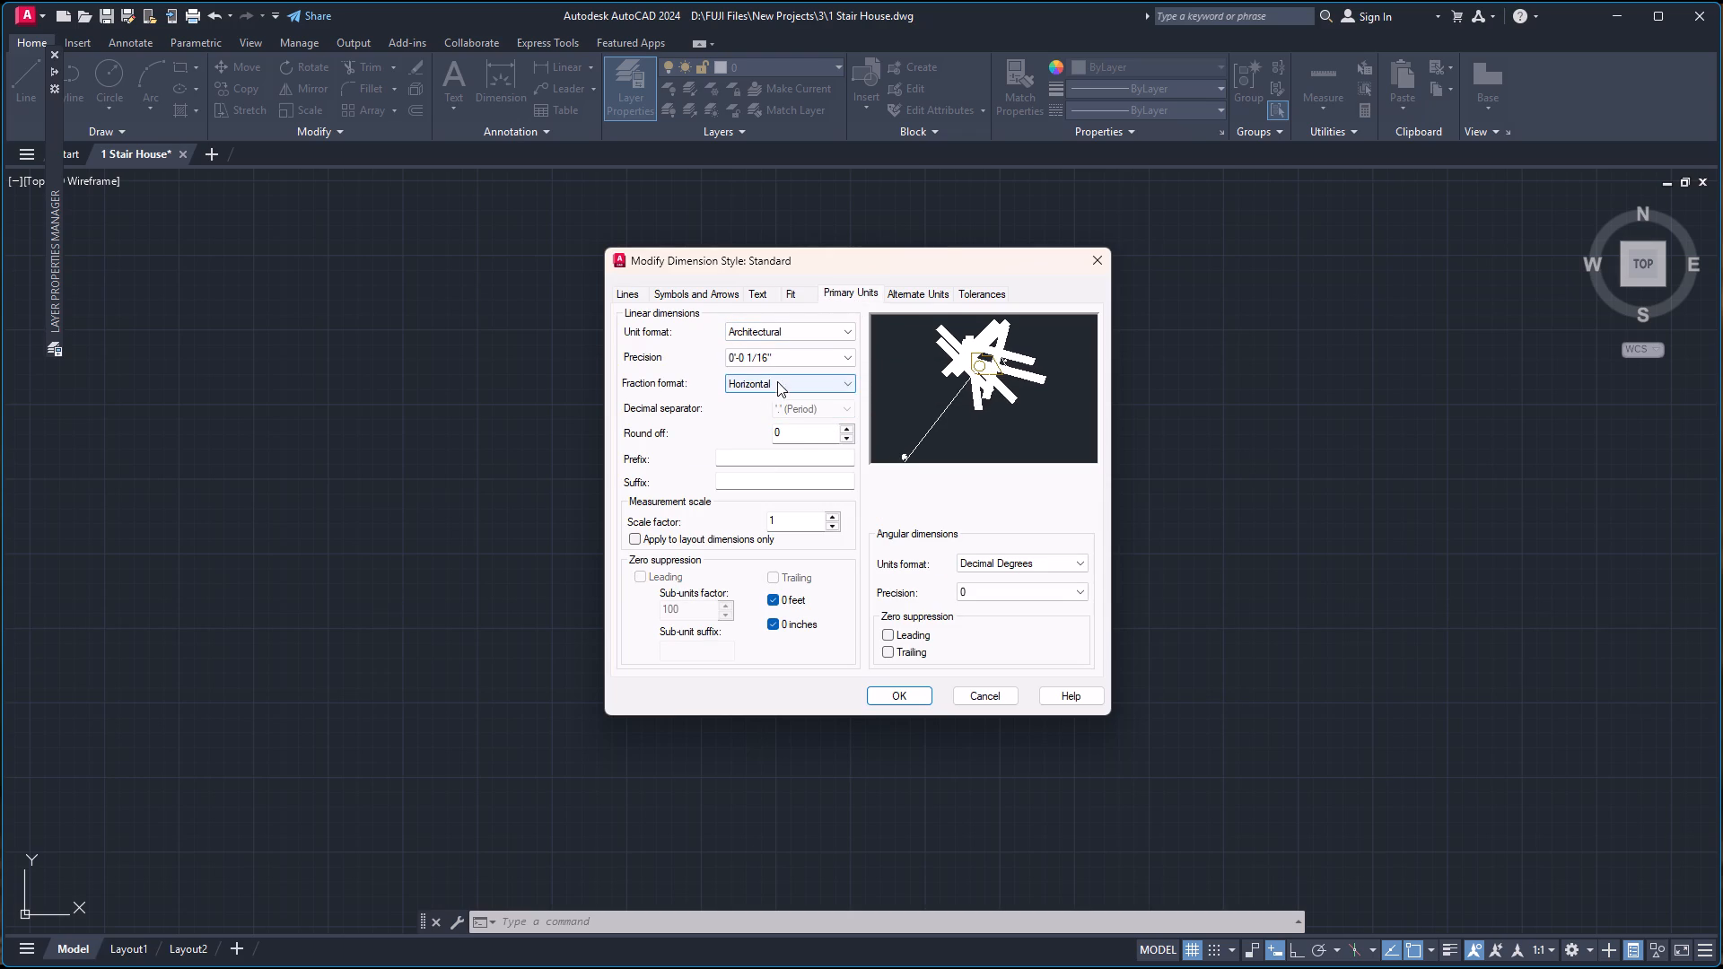
left_click(800, 352)
left_click(767, 385)
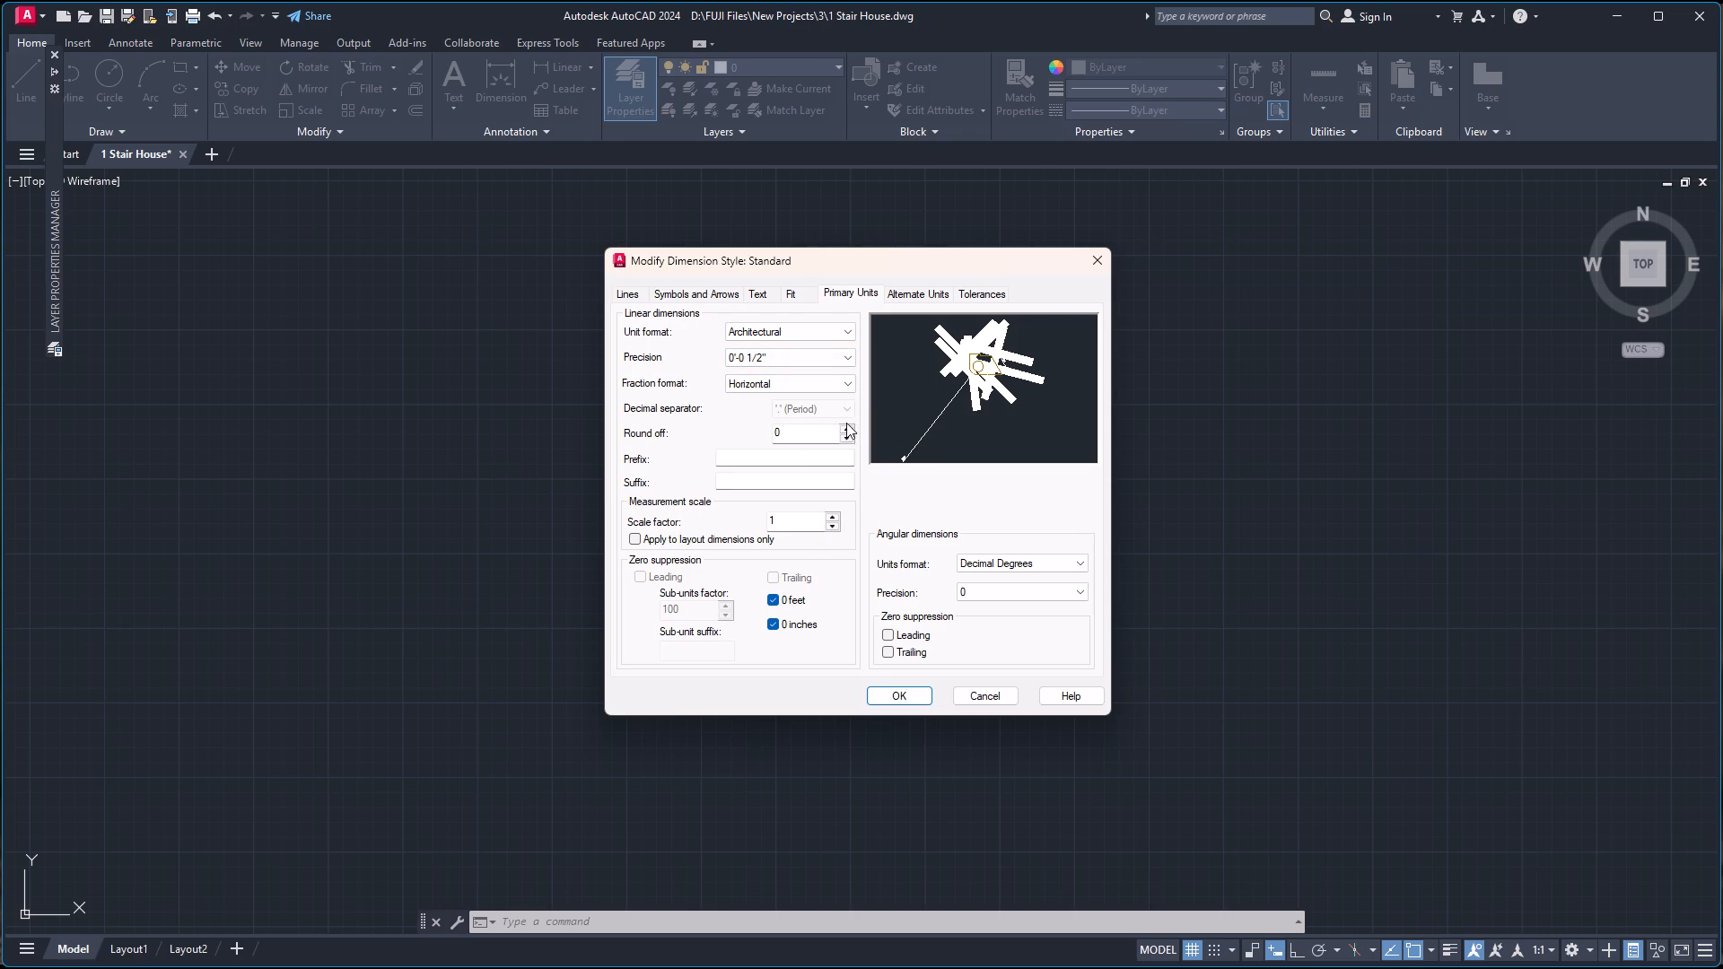
Set the dimension text height to 8 and apply the changes to the Standard dimension style.
left_click(766, 292)
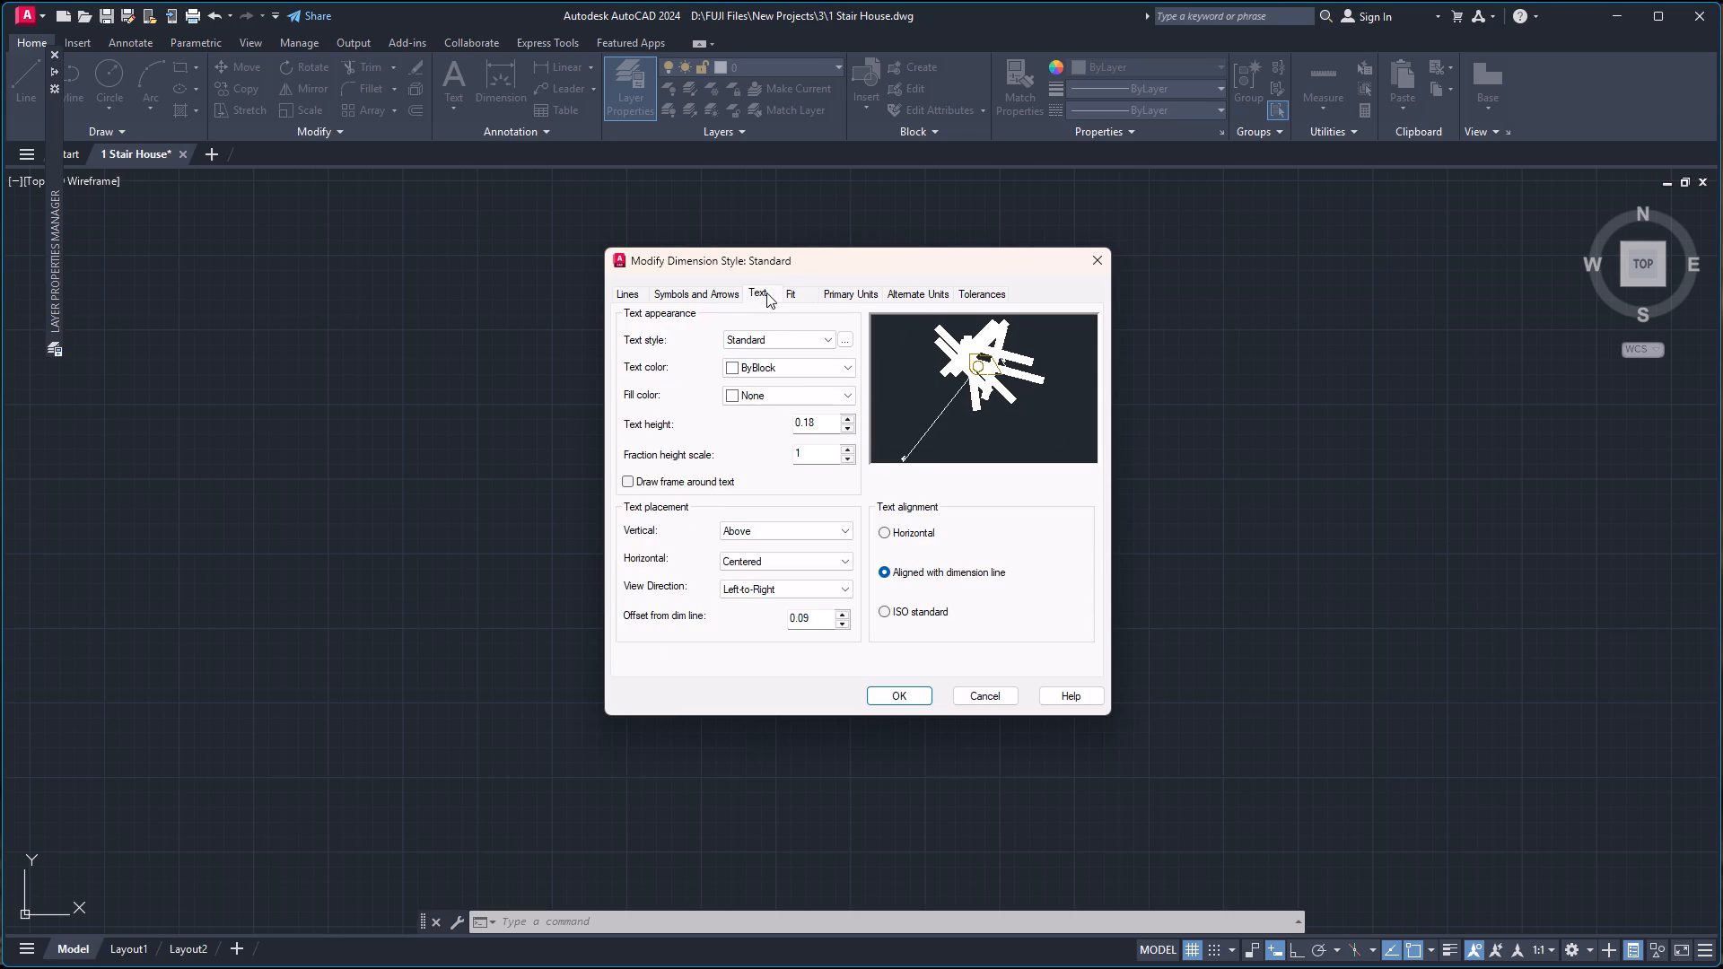
left_click_drag(822, 431, 738, 444)
key("8")
key("Return")
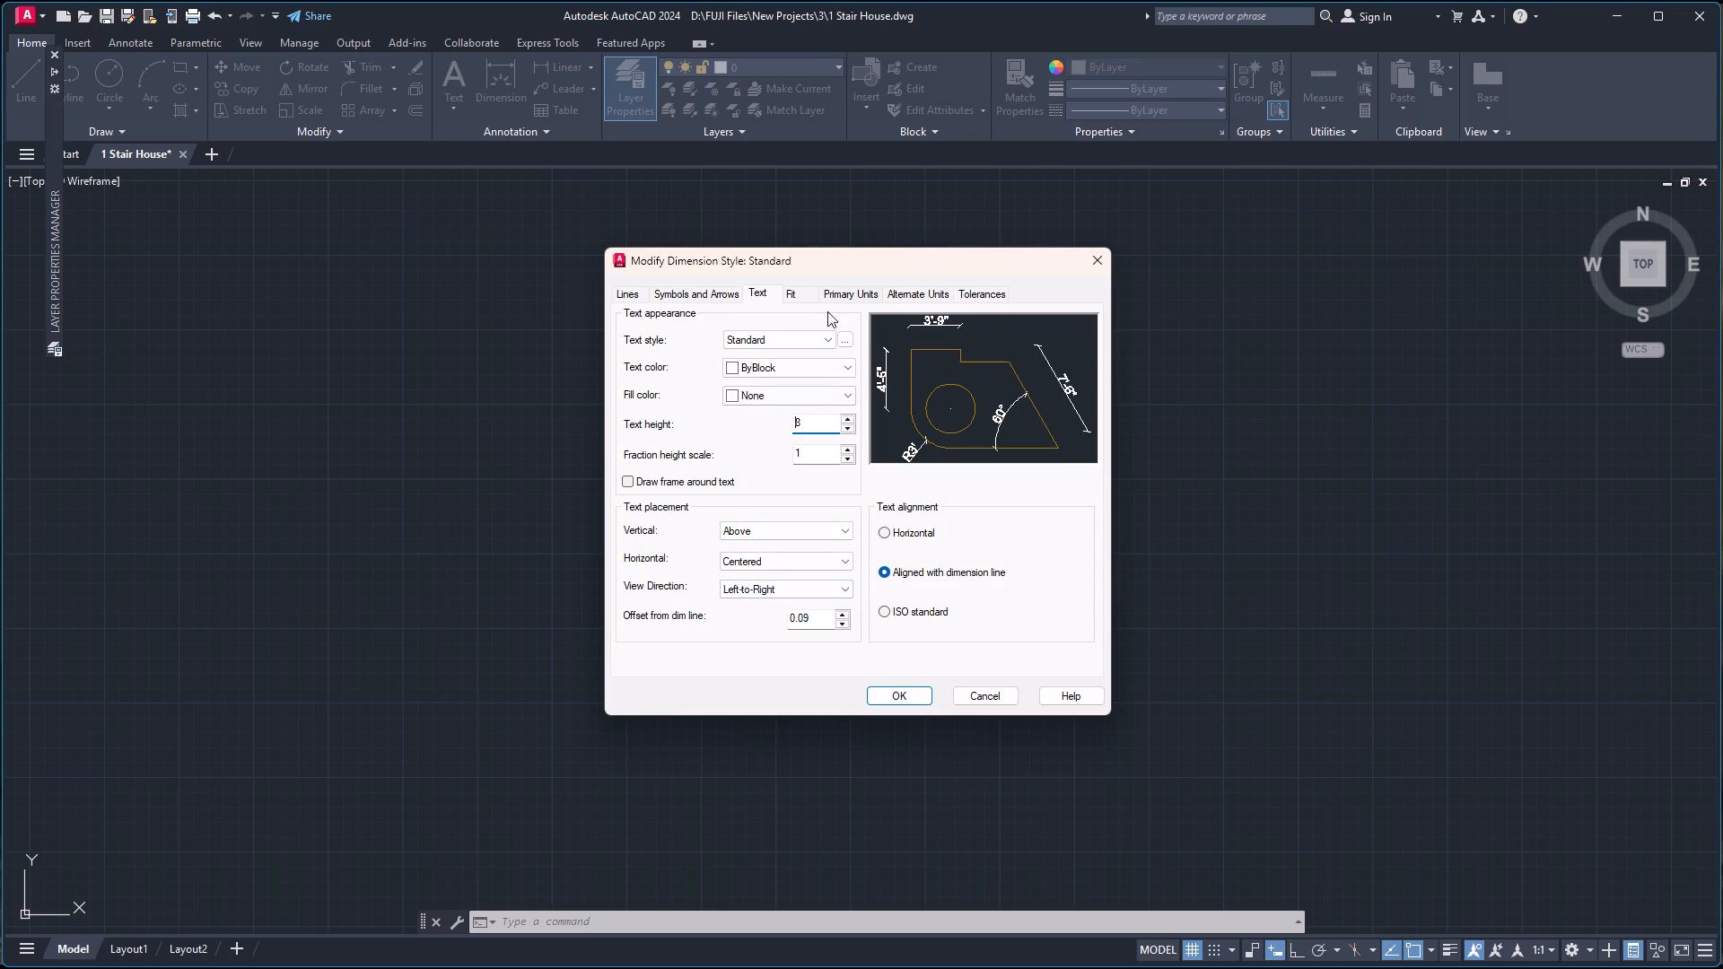
left_click(796, 298)
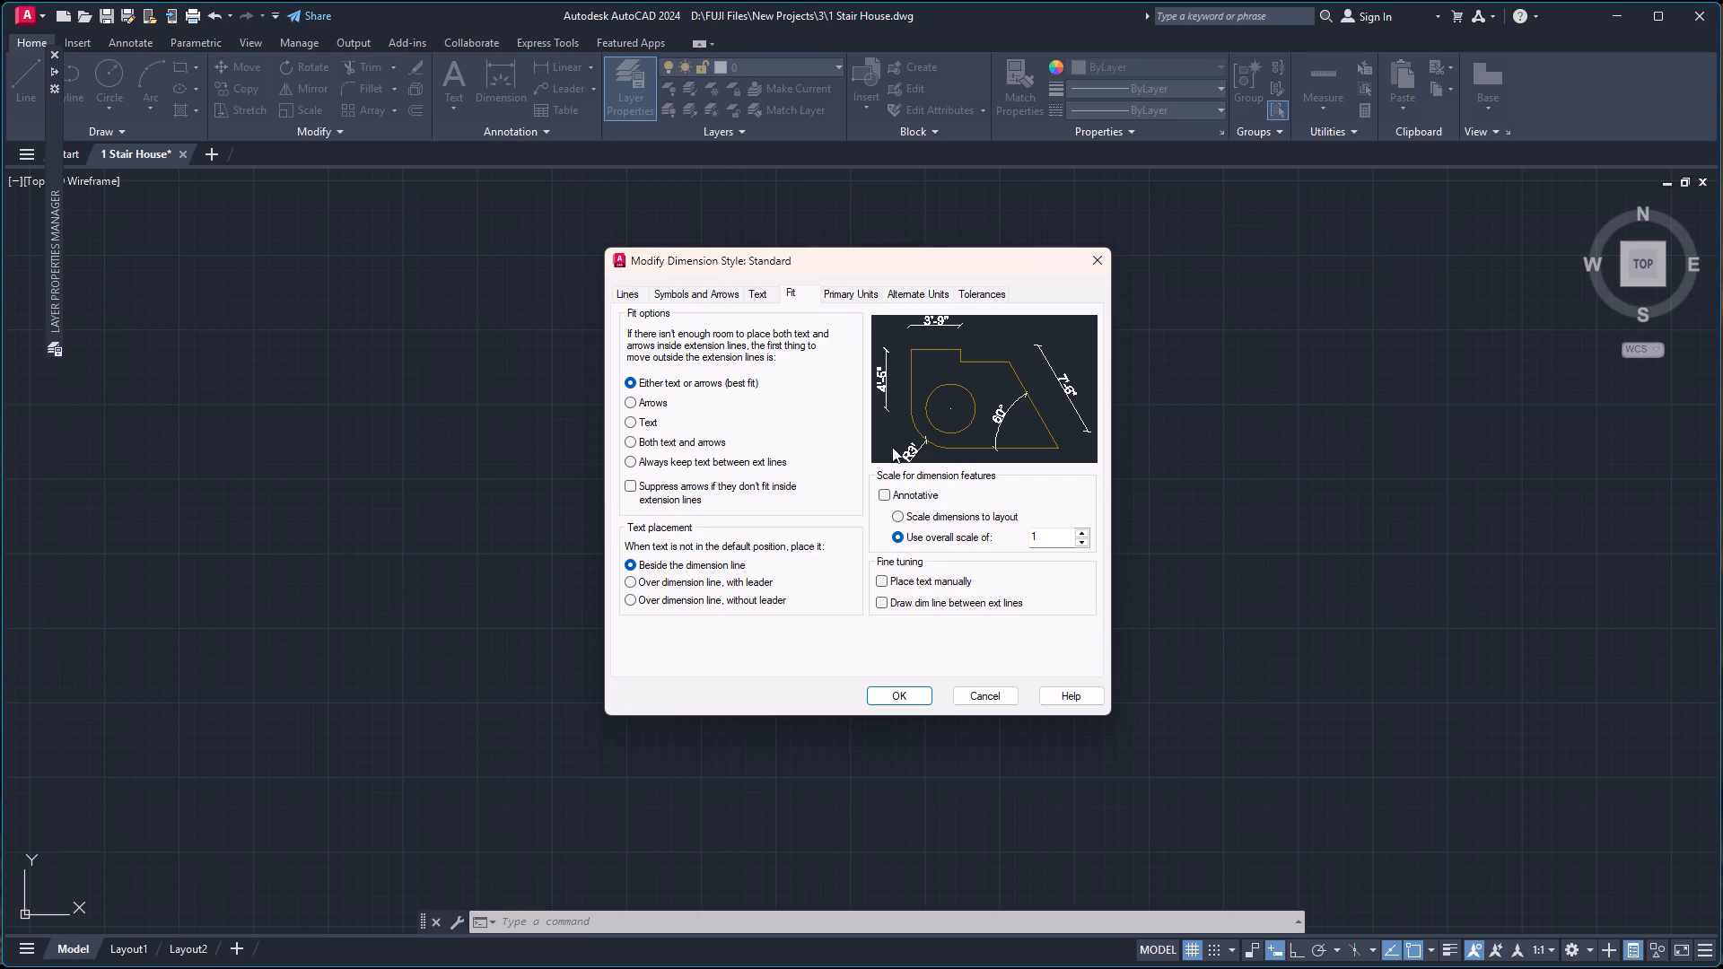
left_click(905, 686)
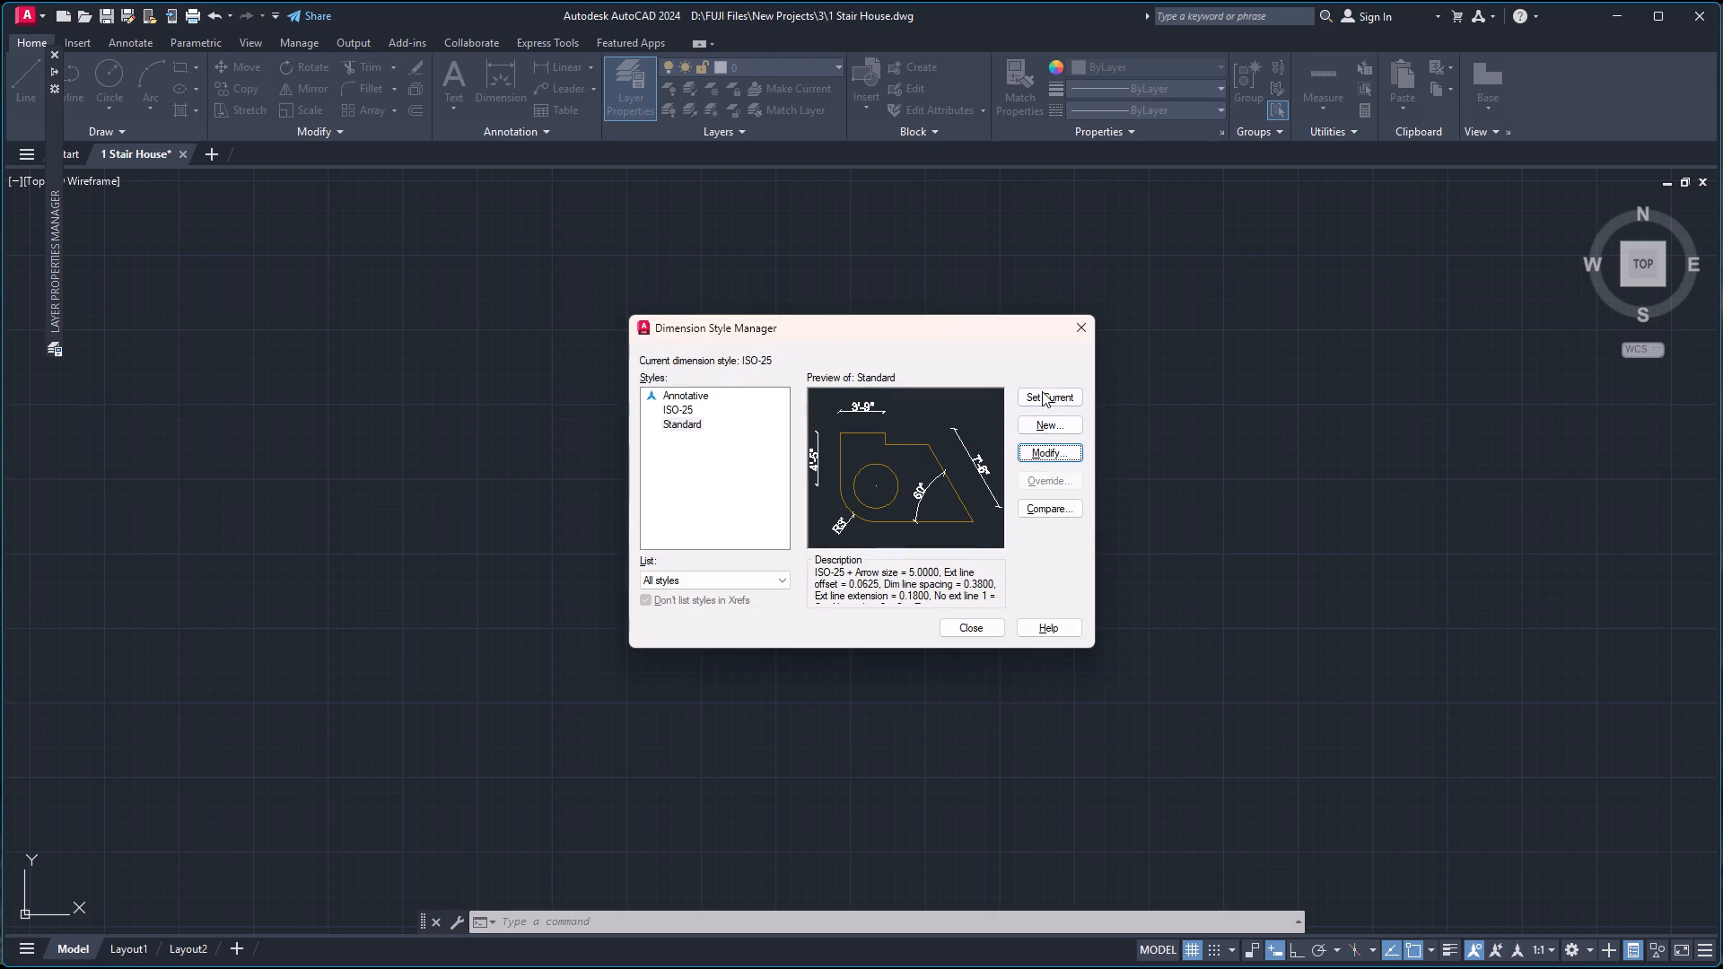
Make the Standard dimension style current and close the Dimension Style Manager.
left_click(1061, 397)
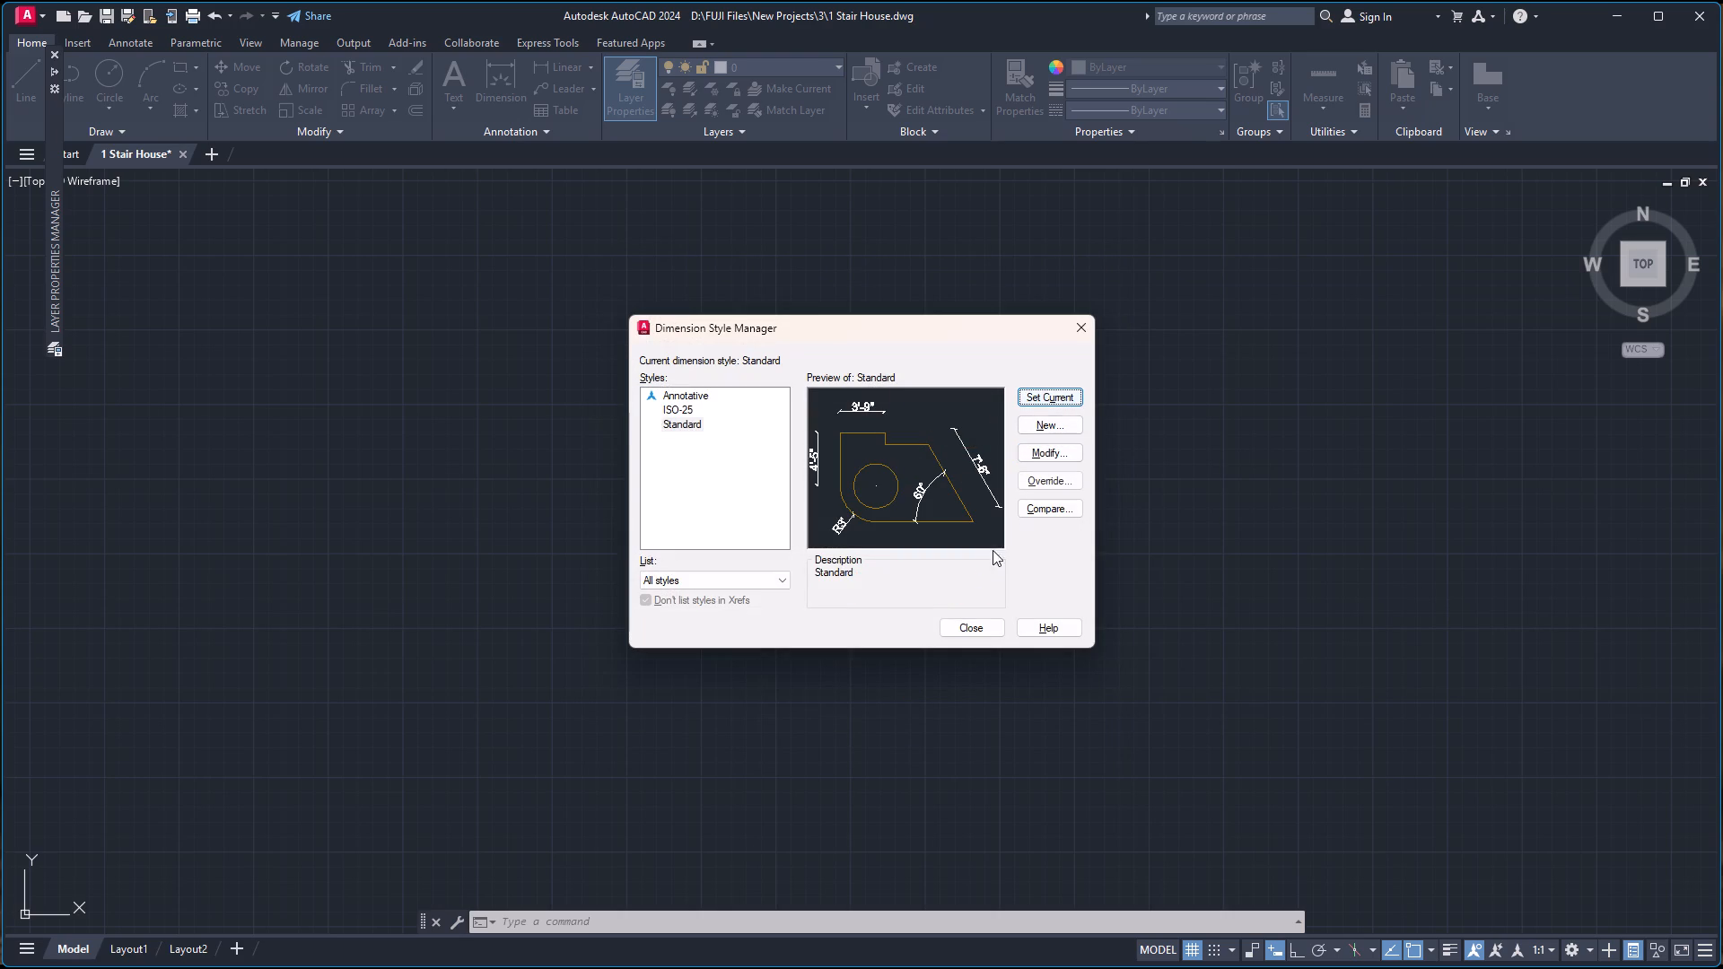
left_click(958, 630)
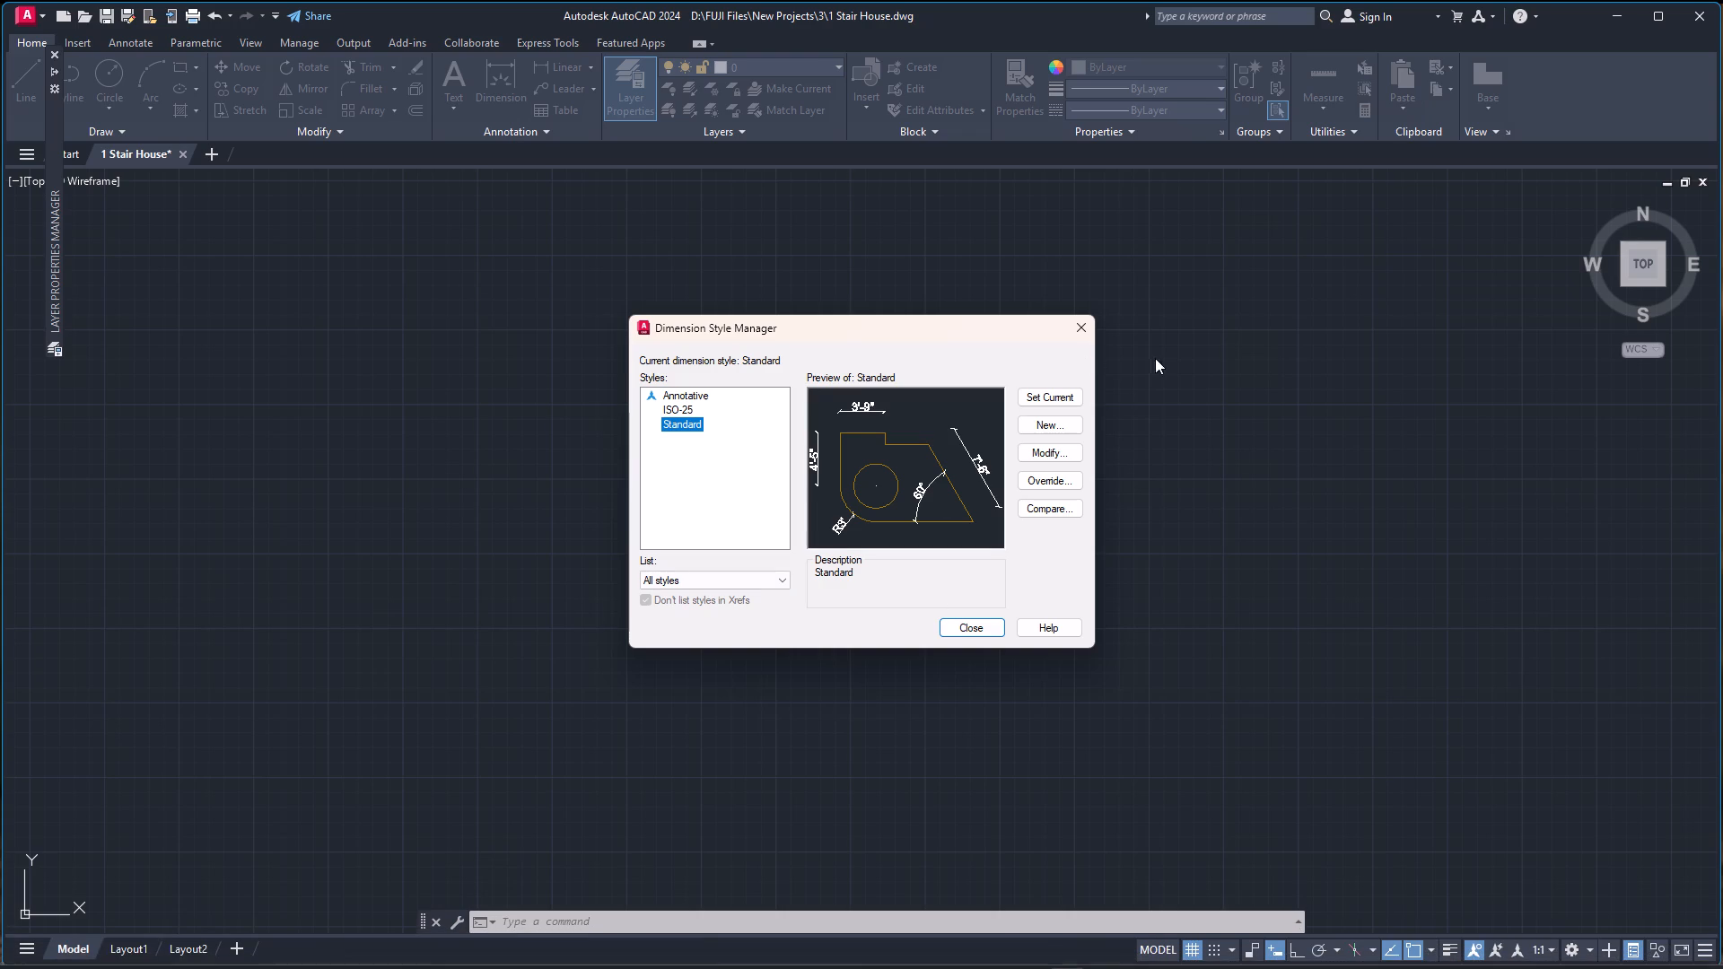
left_click(1049, 397)
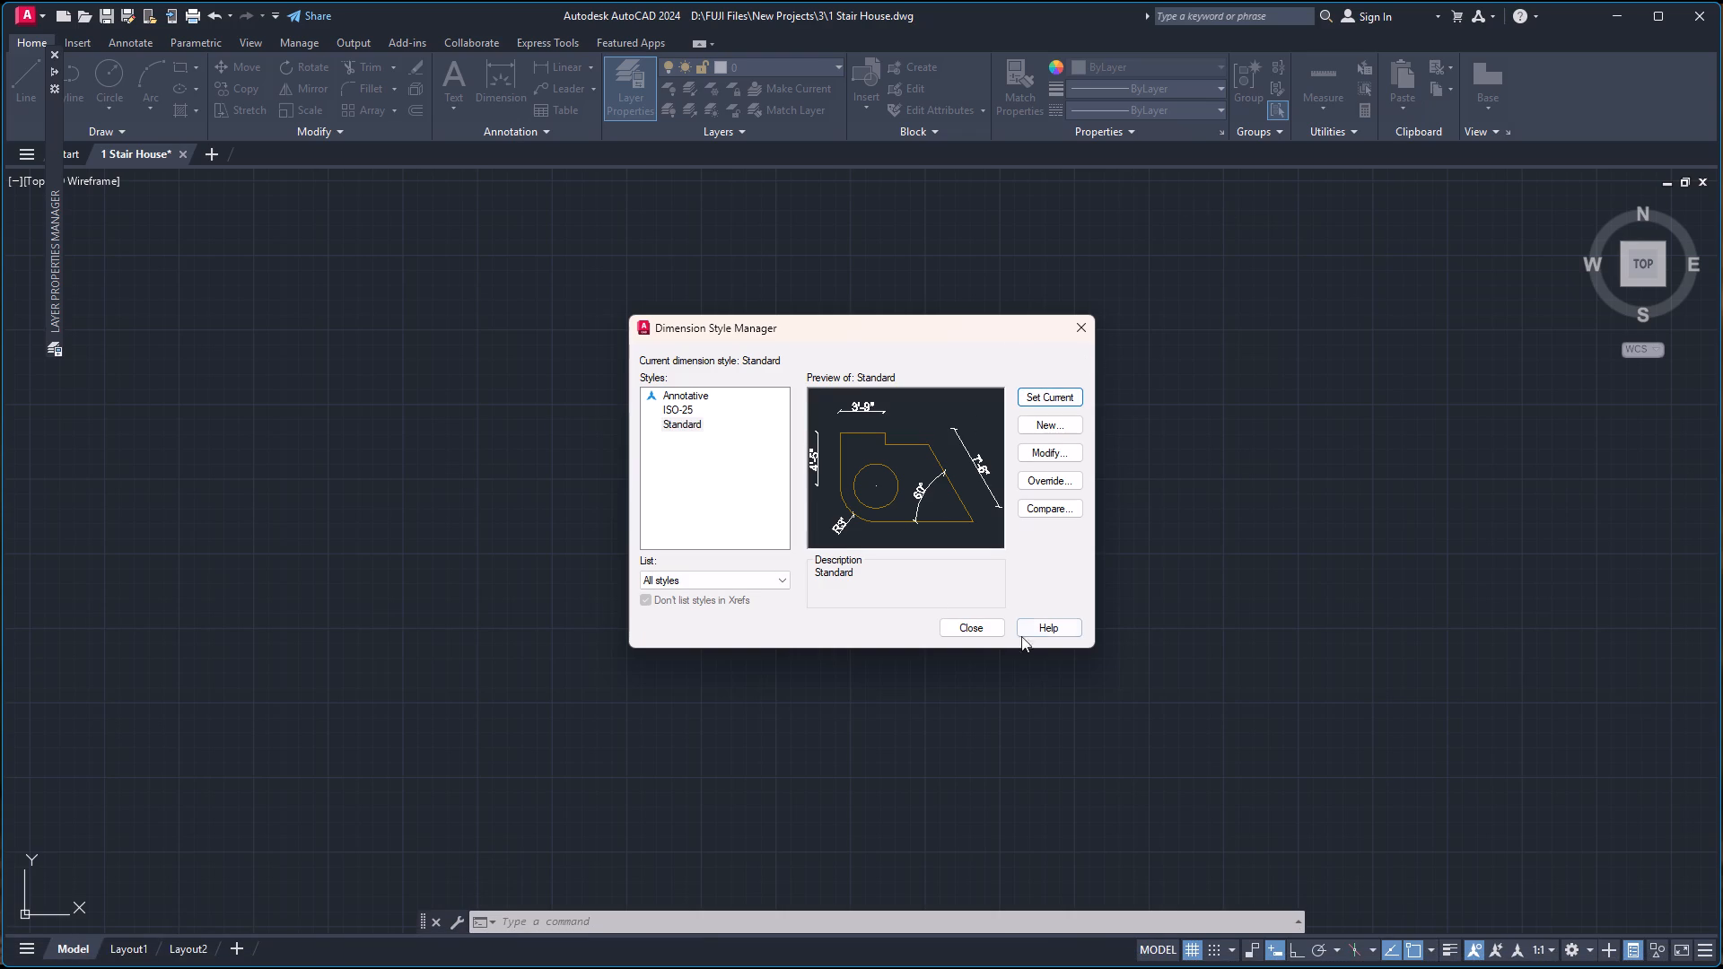
left_click(978, 628)
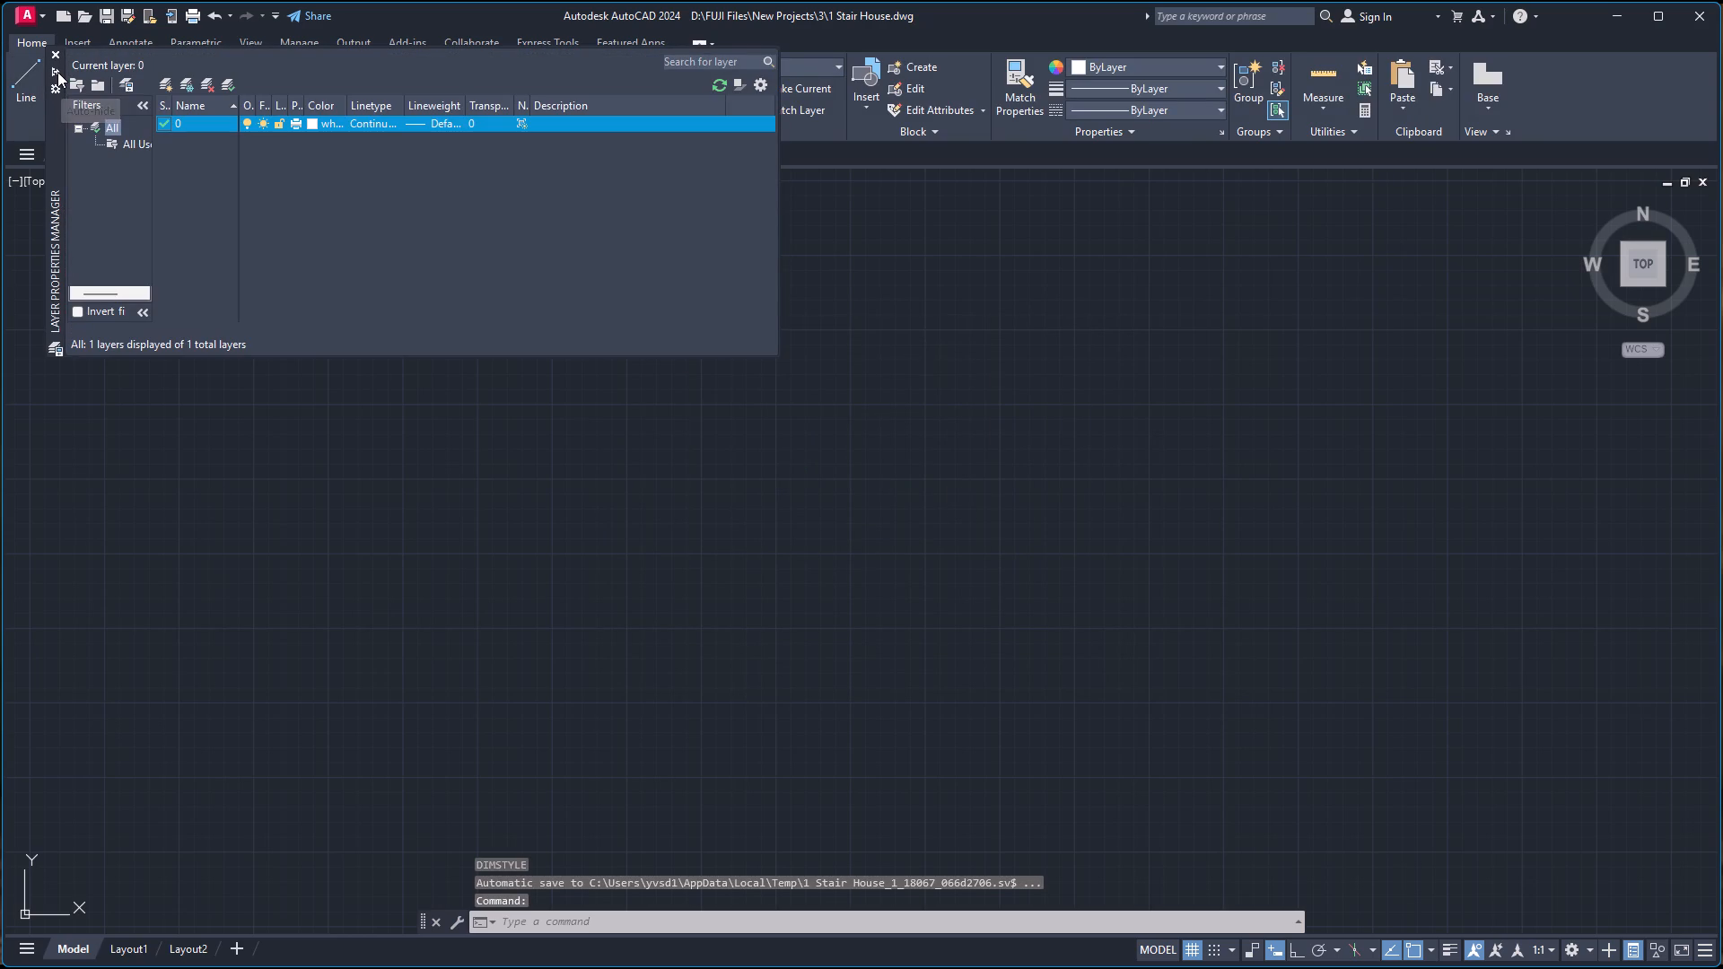
Create a new layer named WALL and make it the current layer.
left_click(167, 84)
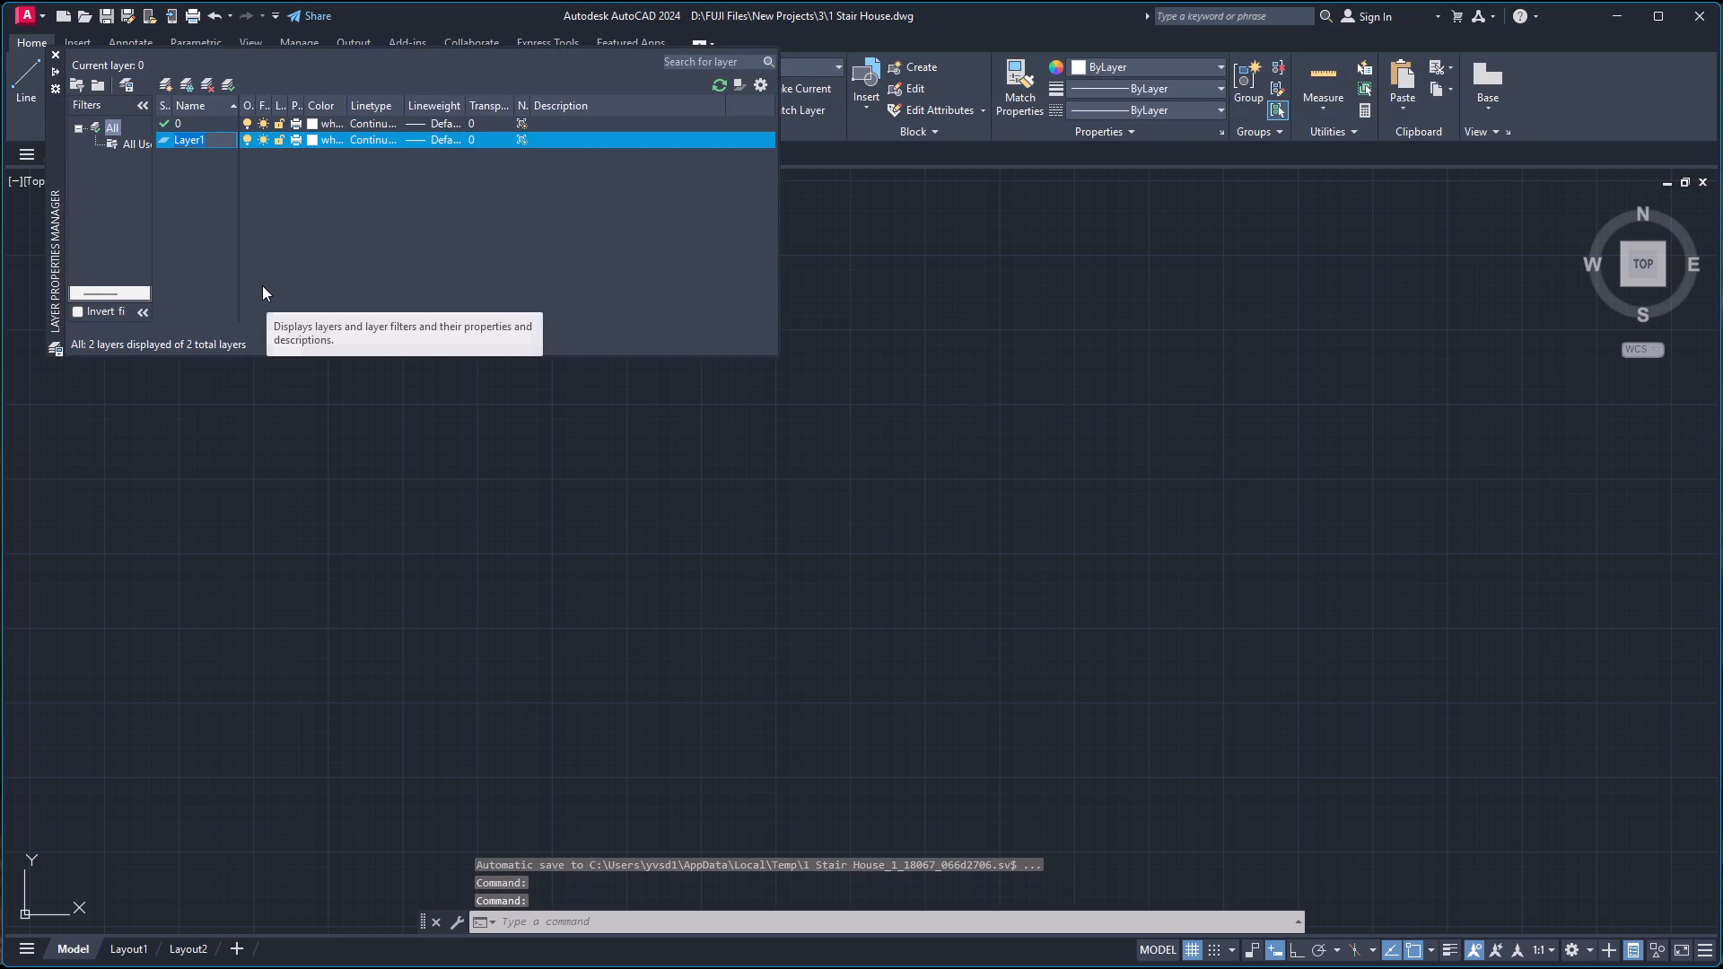
key("w")
type("WALL")
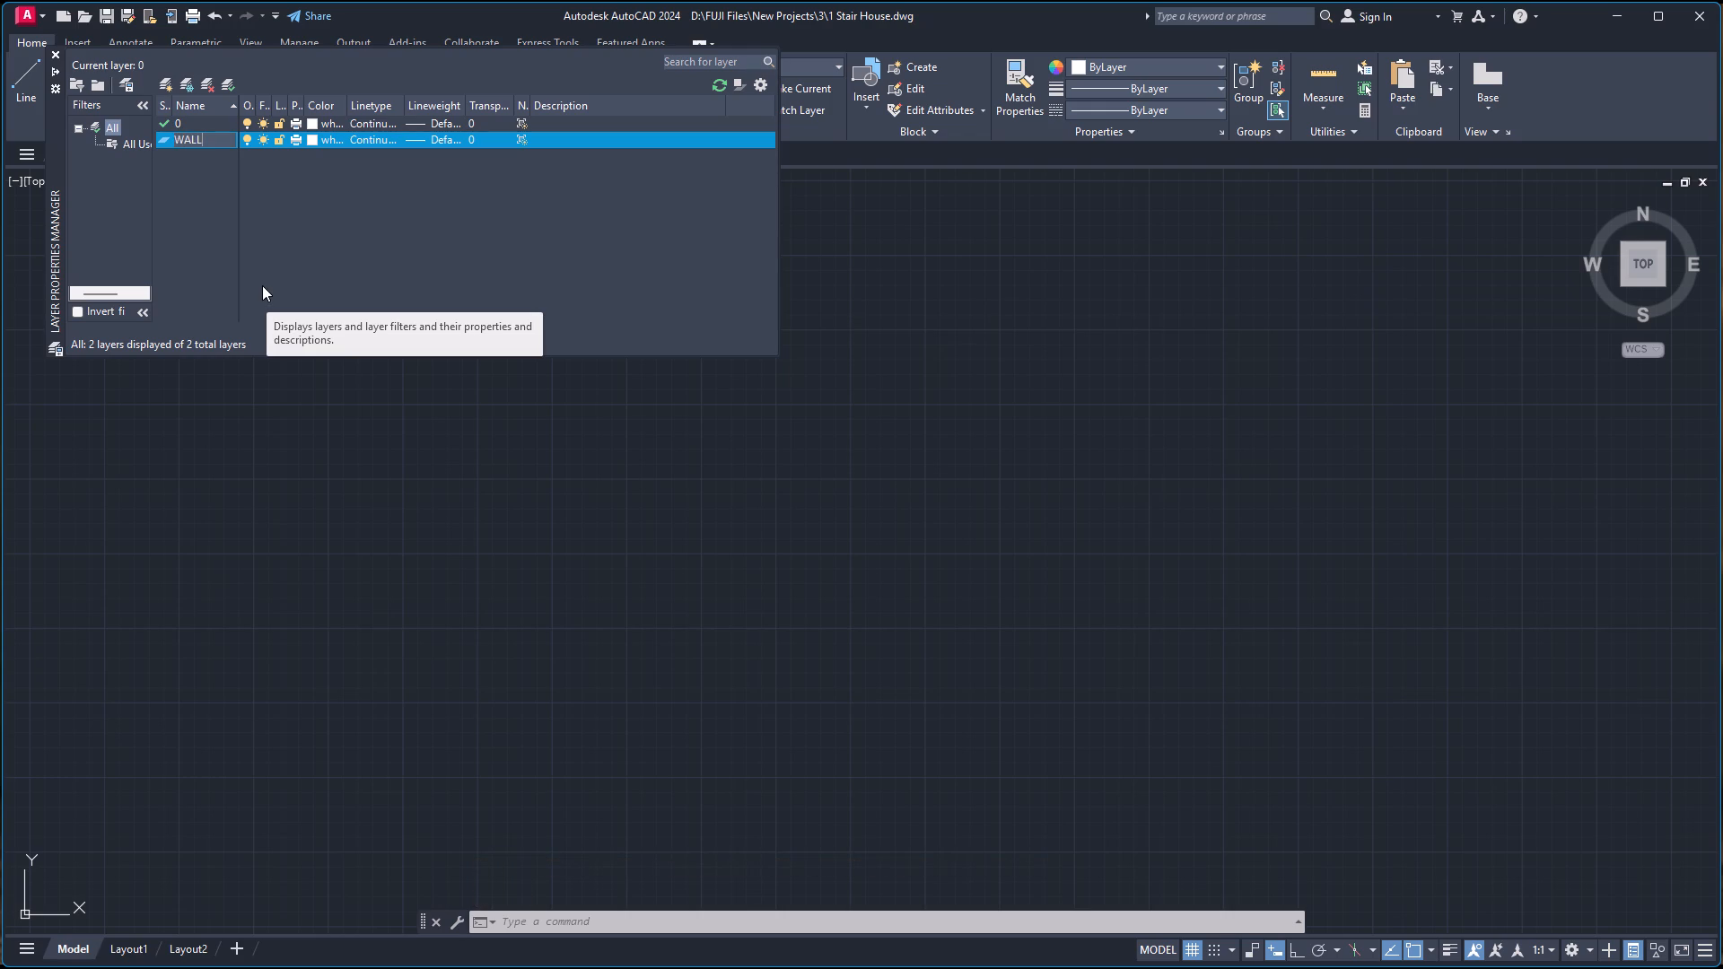
key("Return")
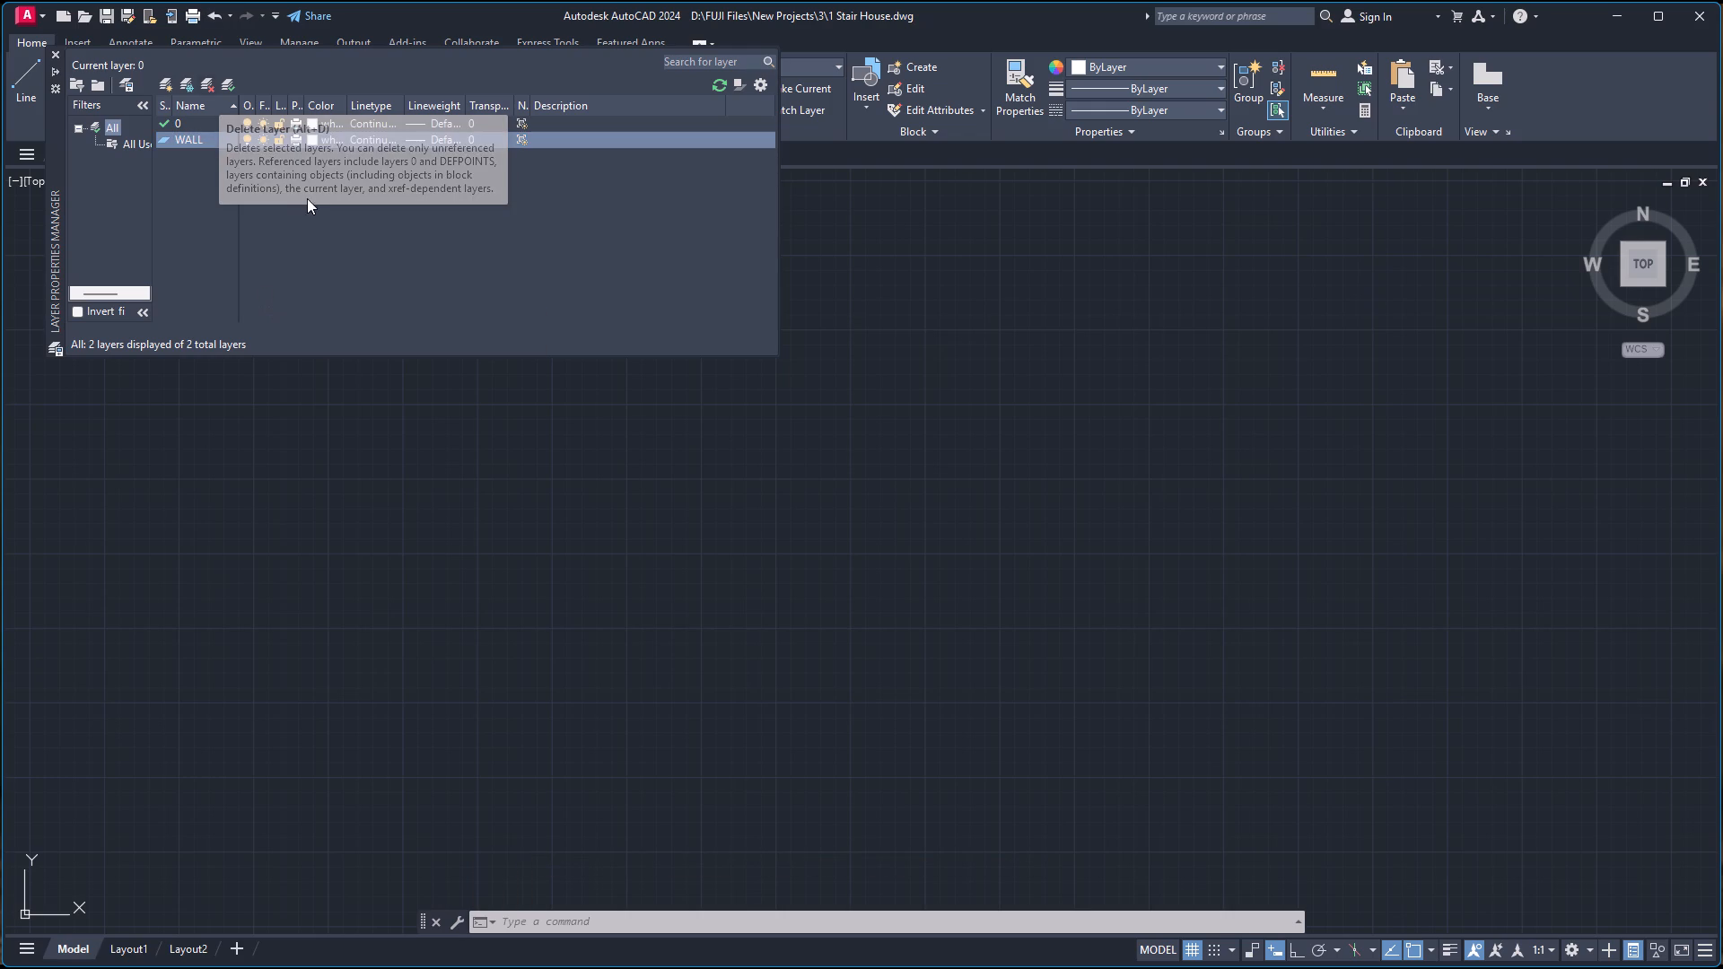
double_click(187, 137)
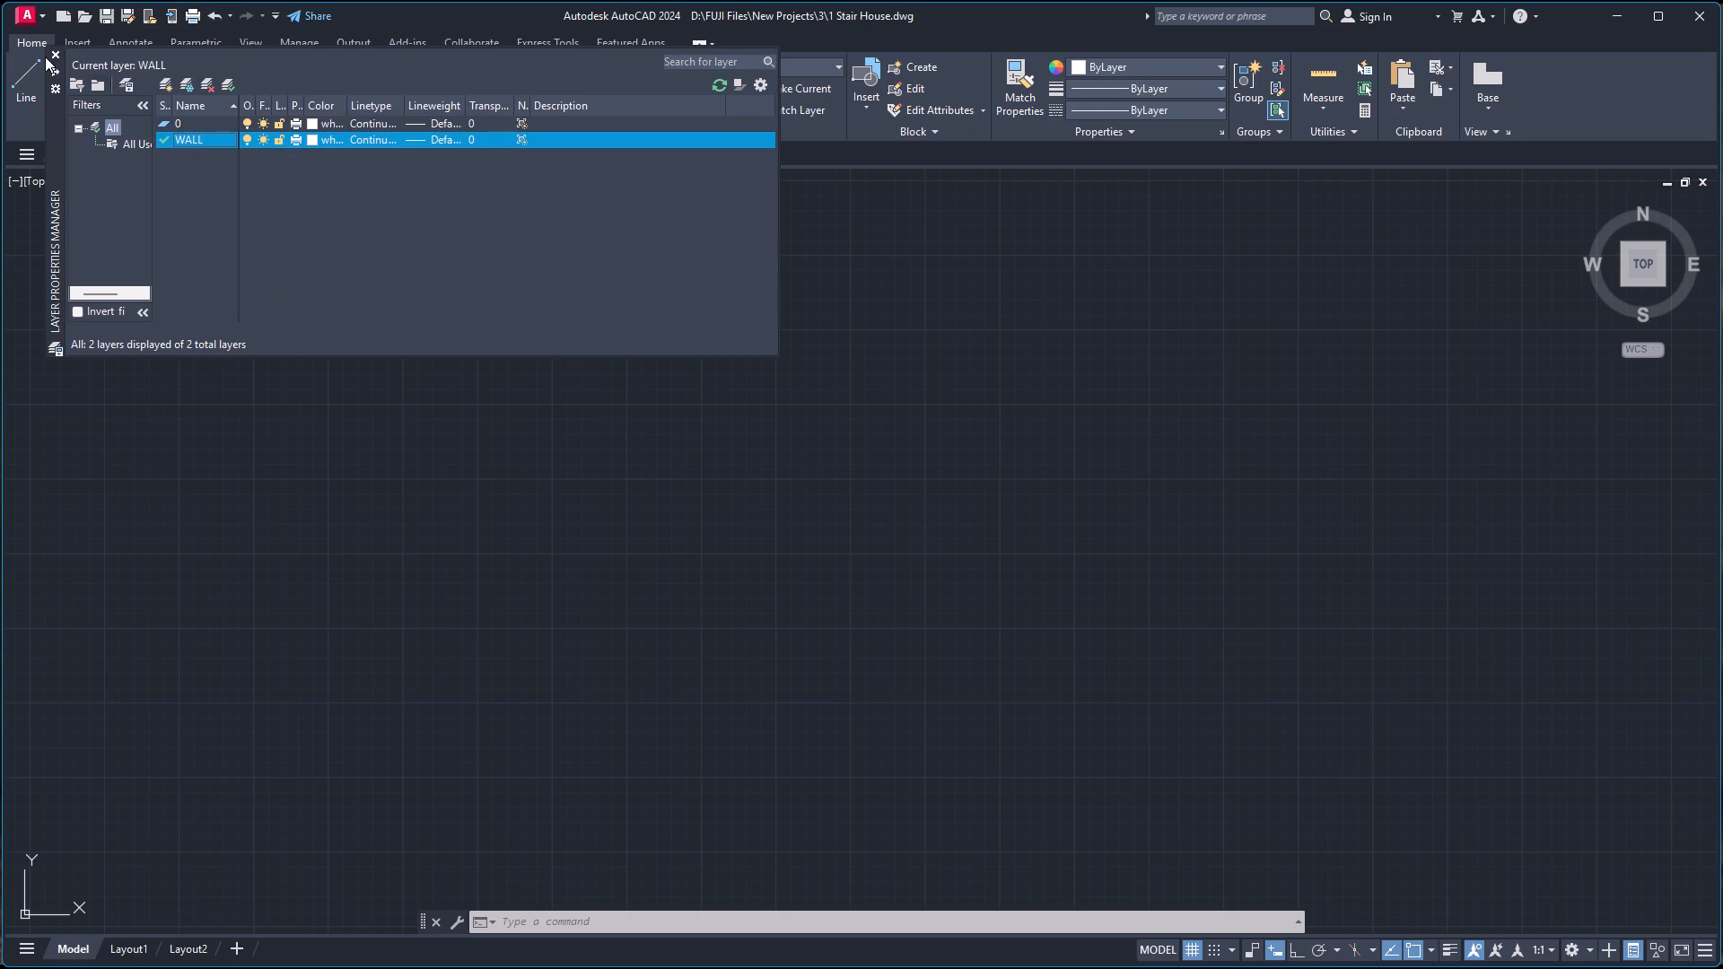
left_click(57, 68)
left_click(57, 69)
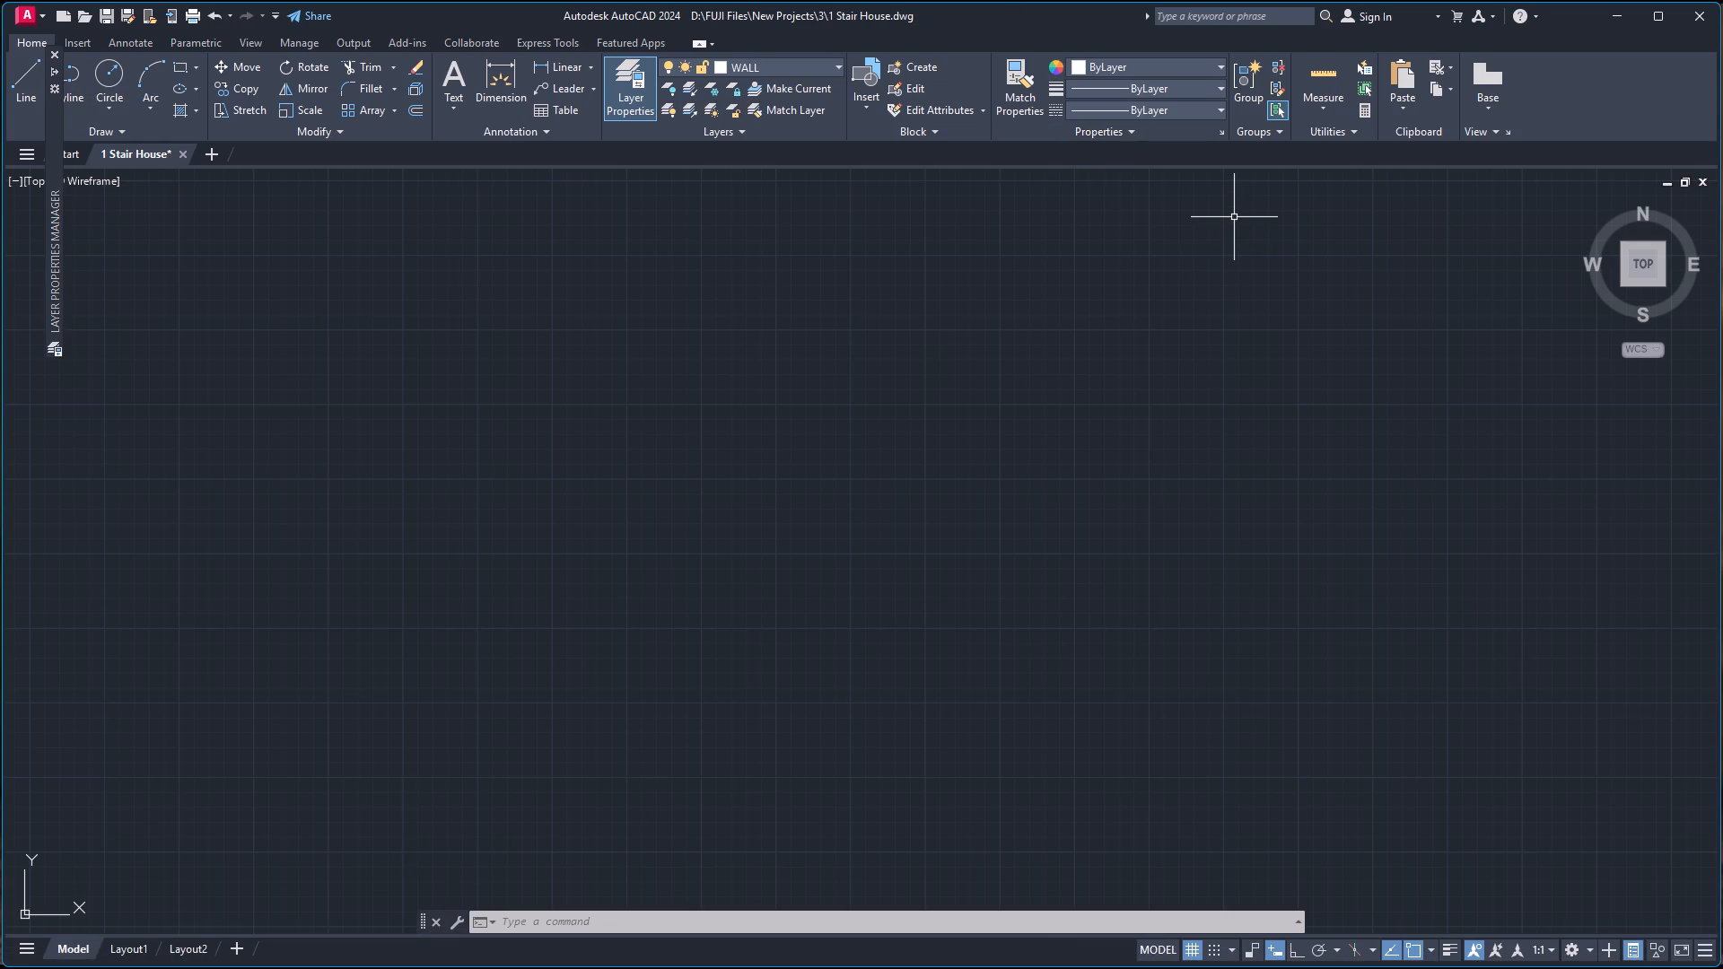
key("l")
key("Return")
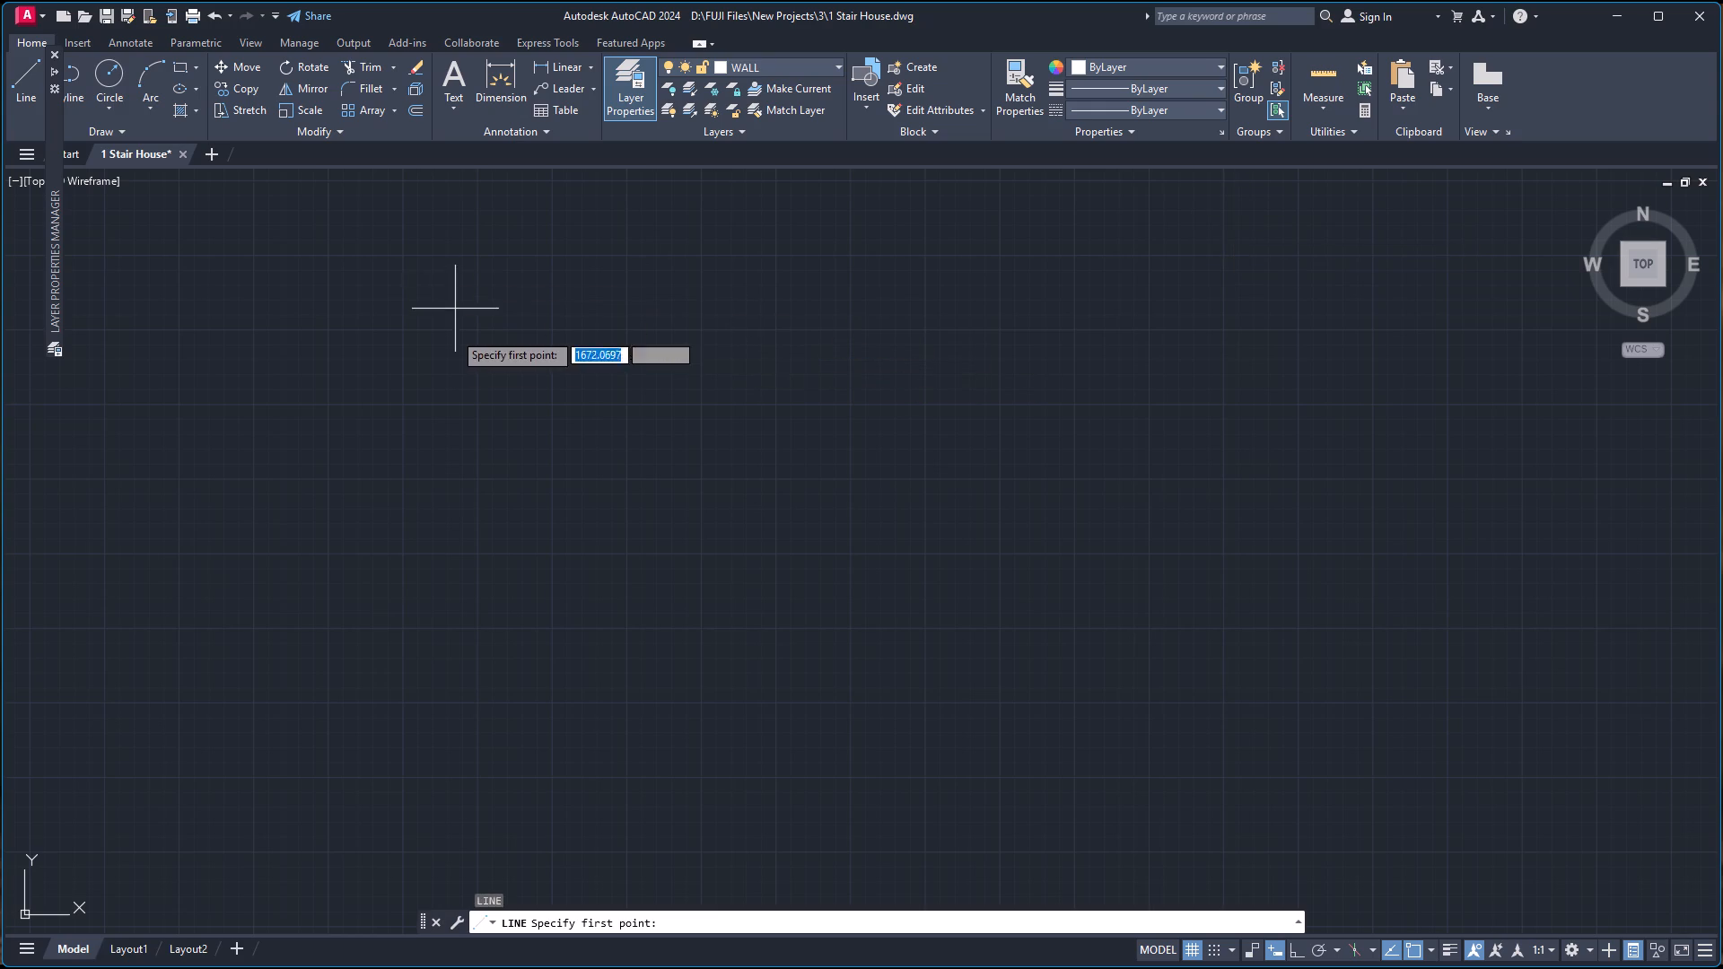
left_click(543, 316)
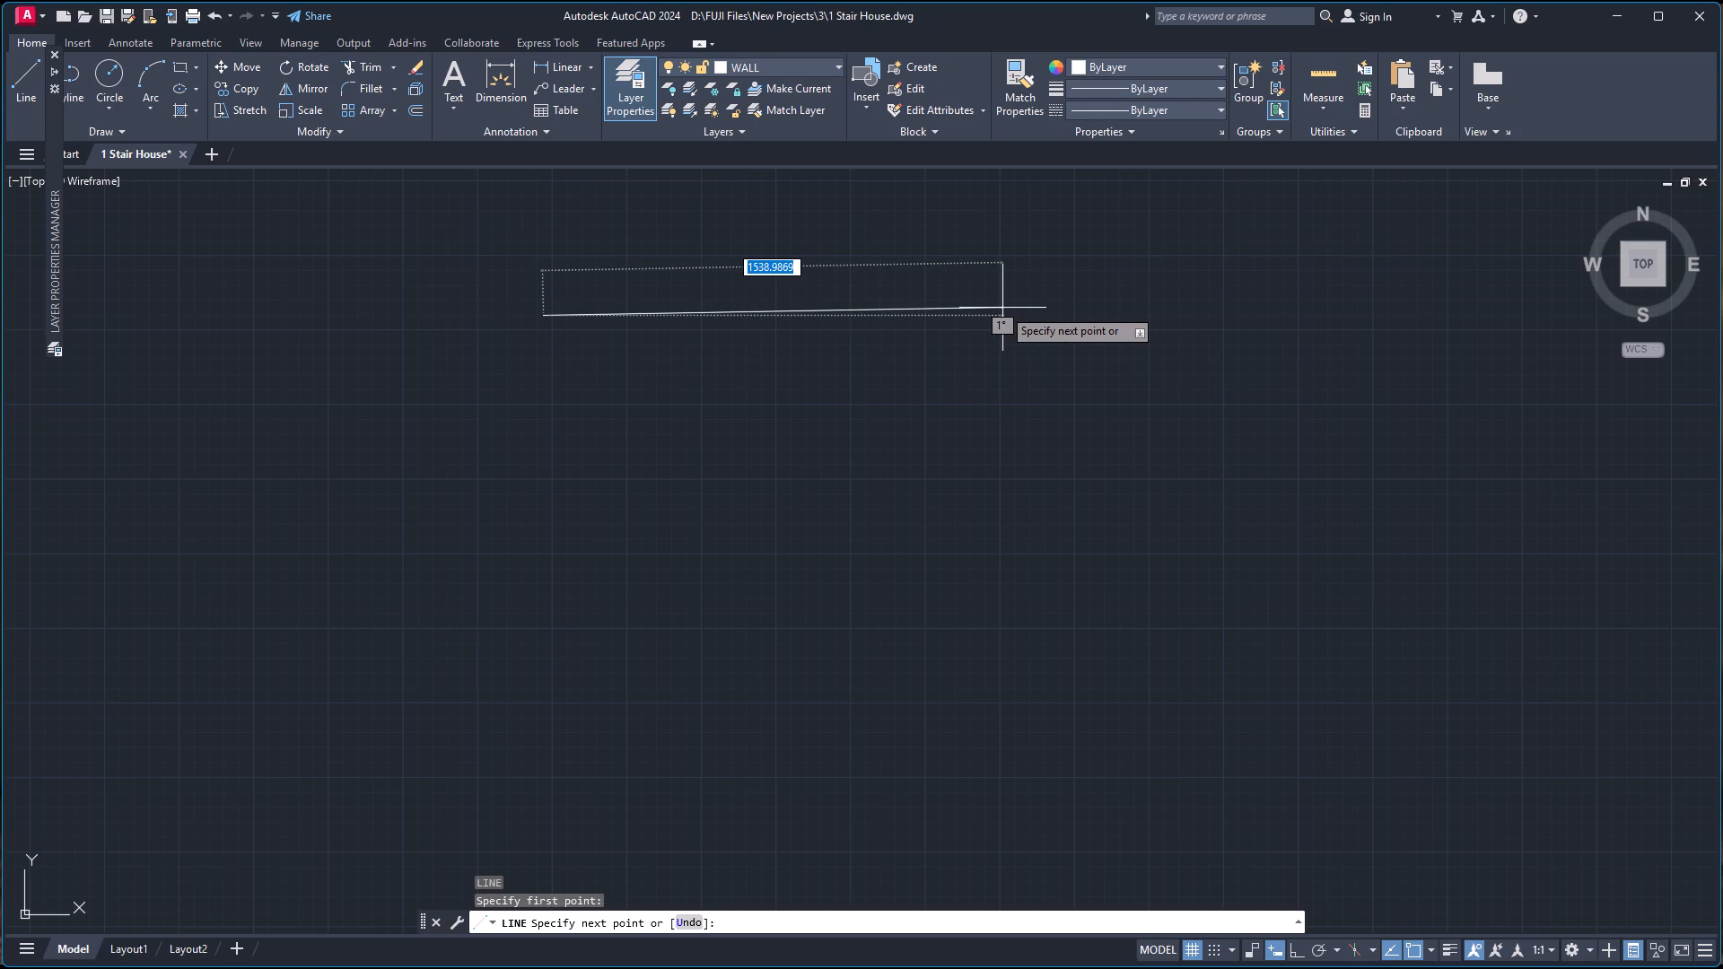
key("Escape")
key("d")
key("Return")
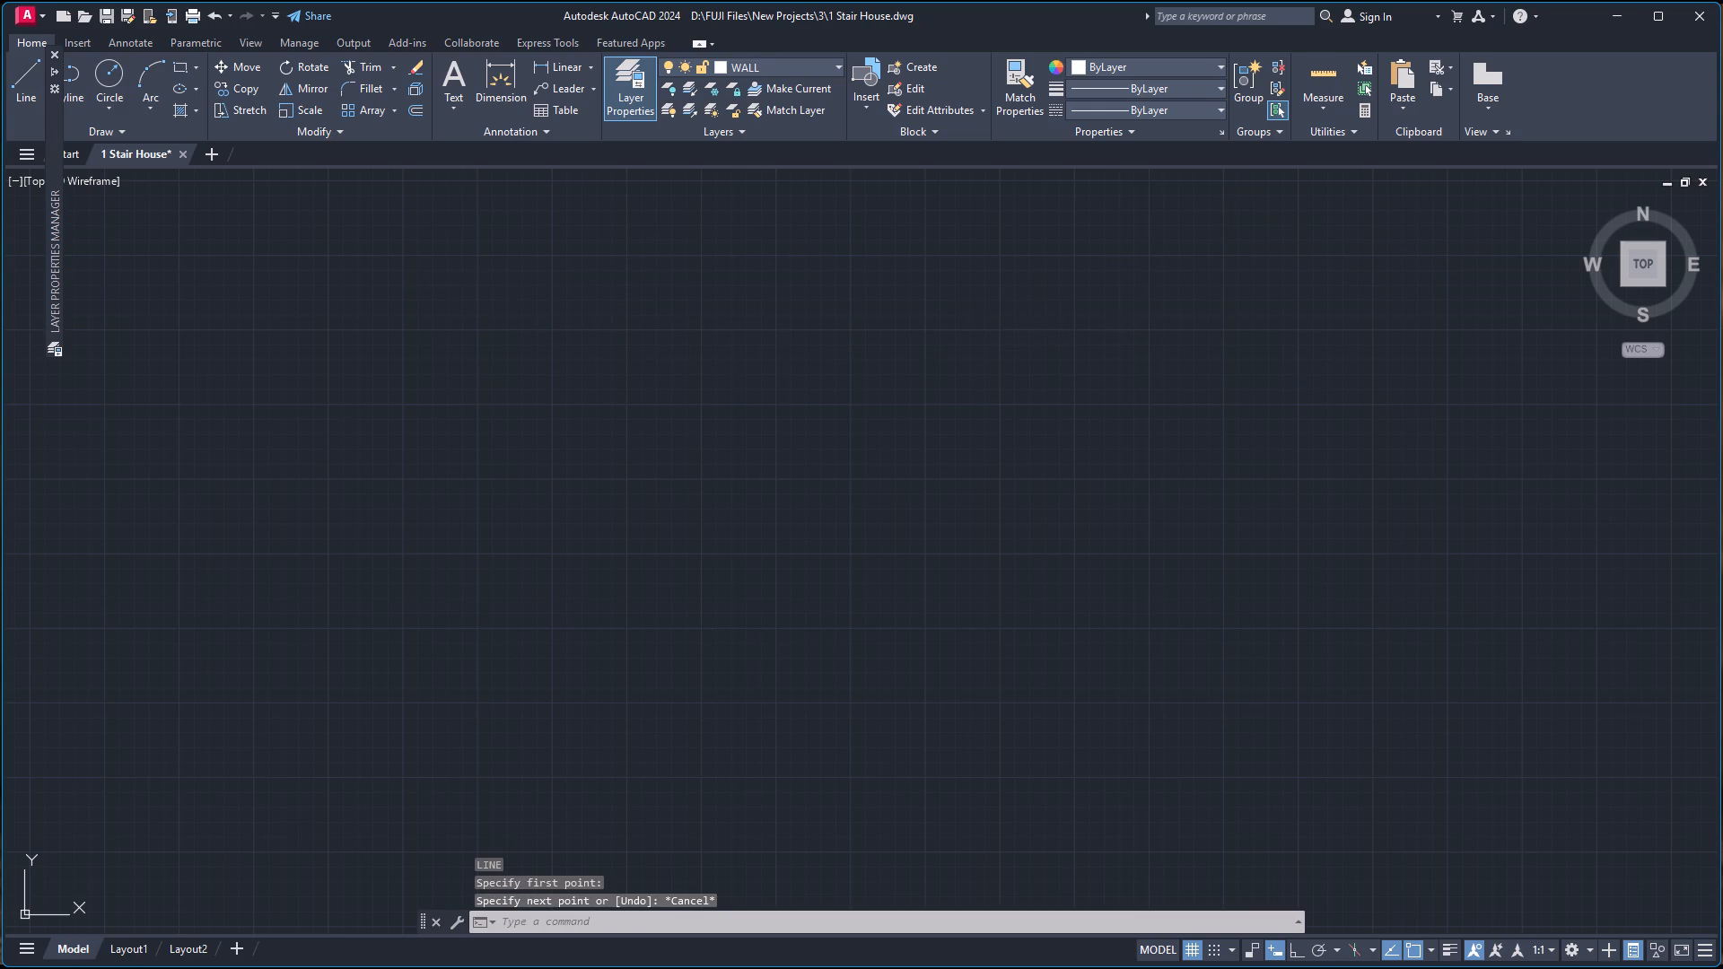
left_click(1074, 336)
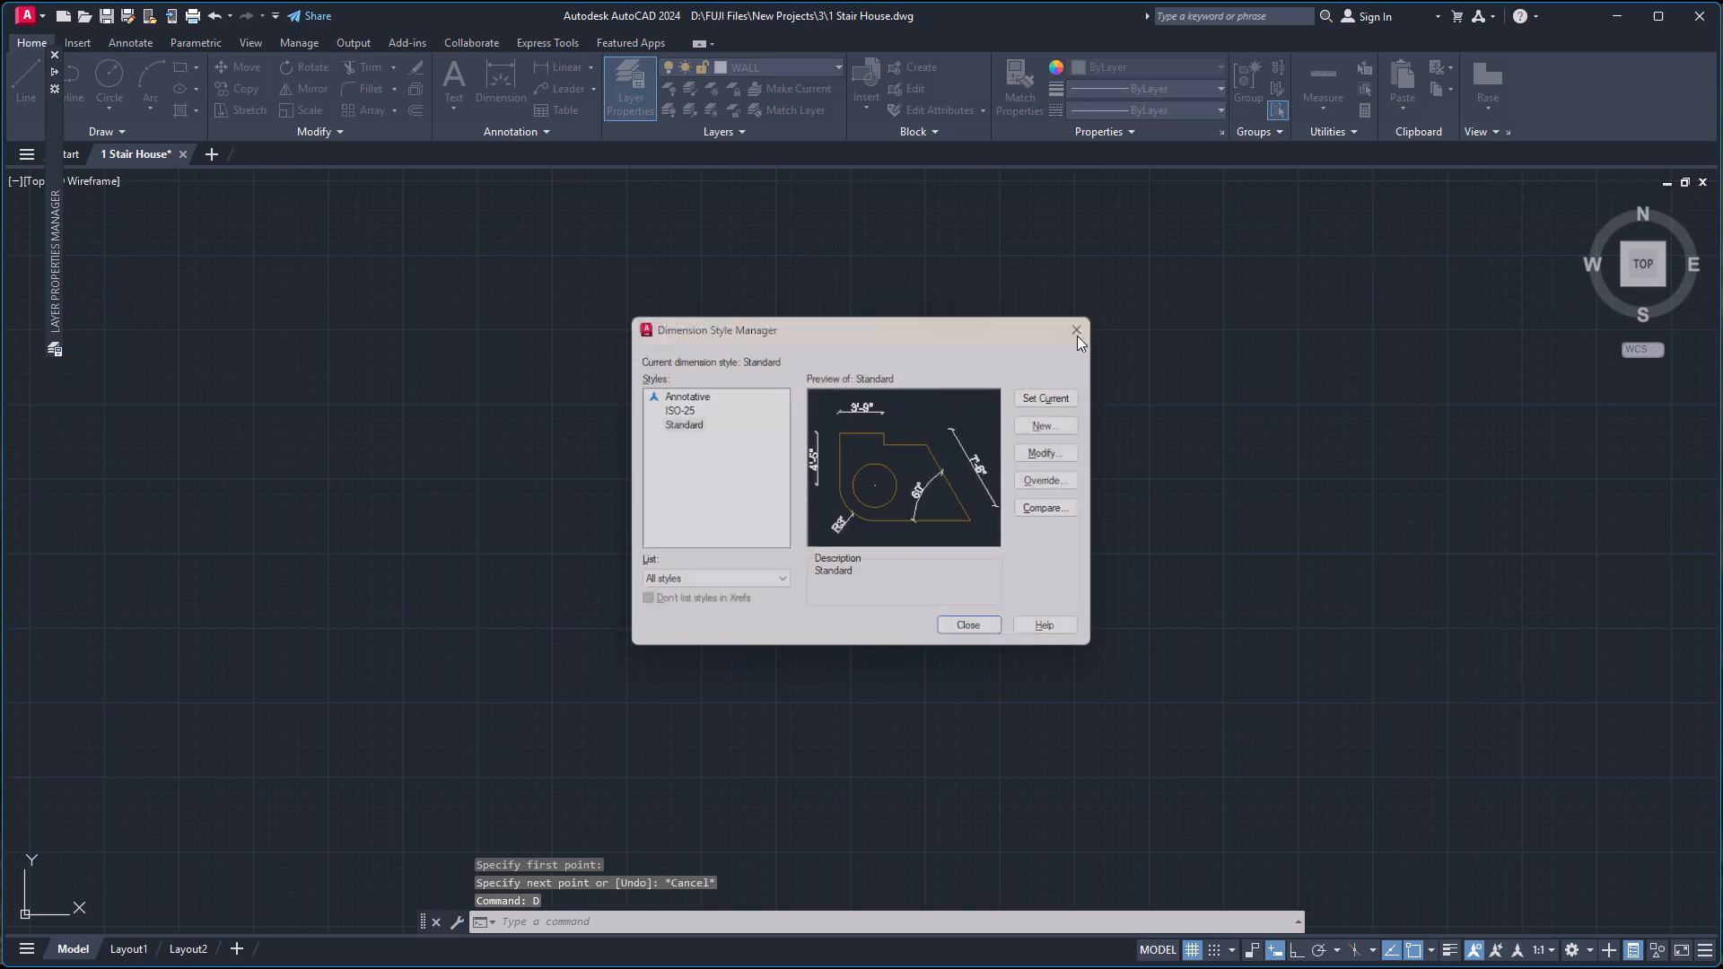
Set the drawing units' length type to Architectural with 0'-0 1/2" precision, and choose the insertion scale units.
type("UN")
key("Return")
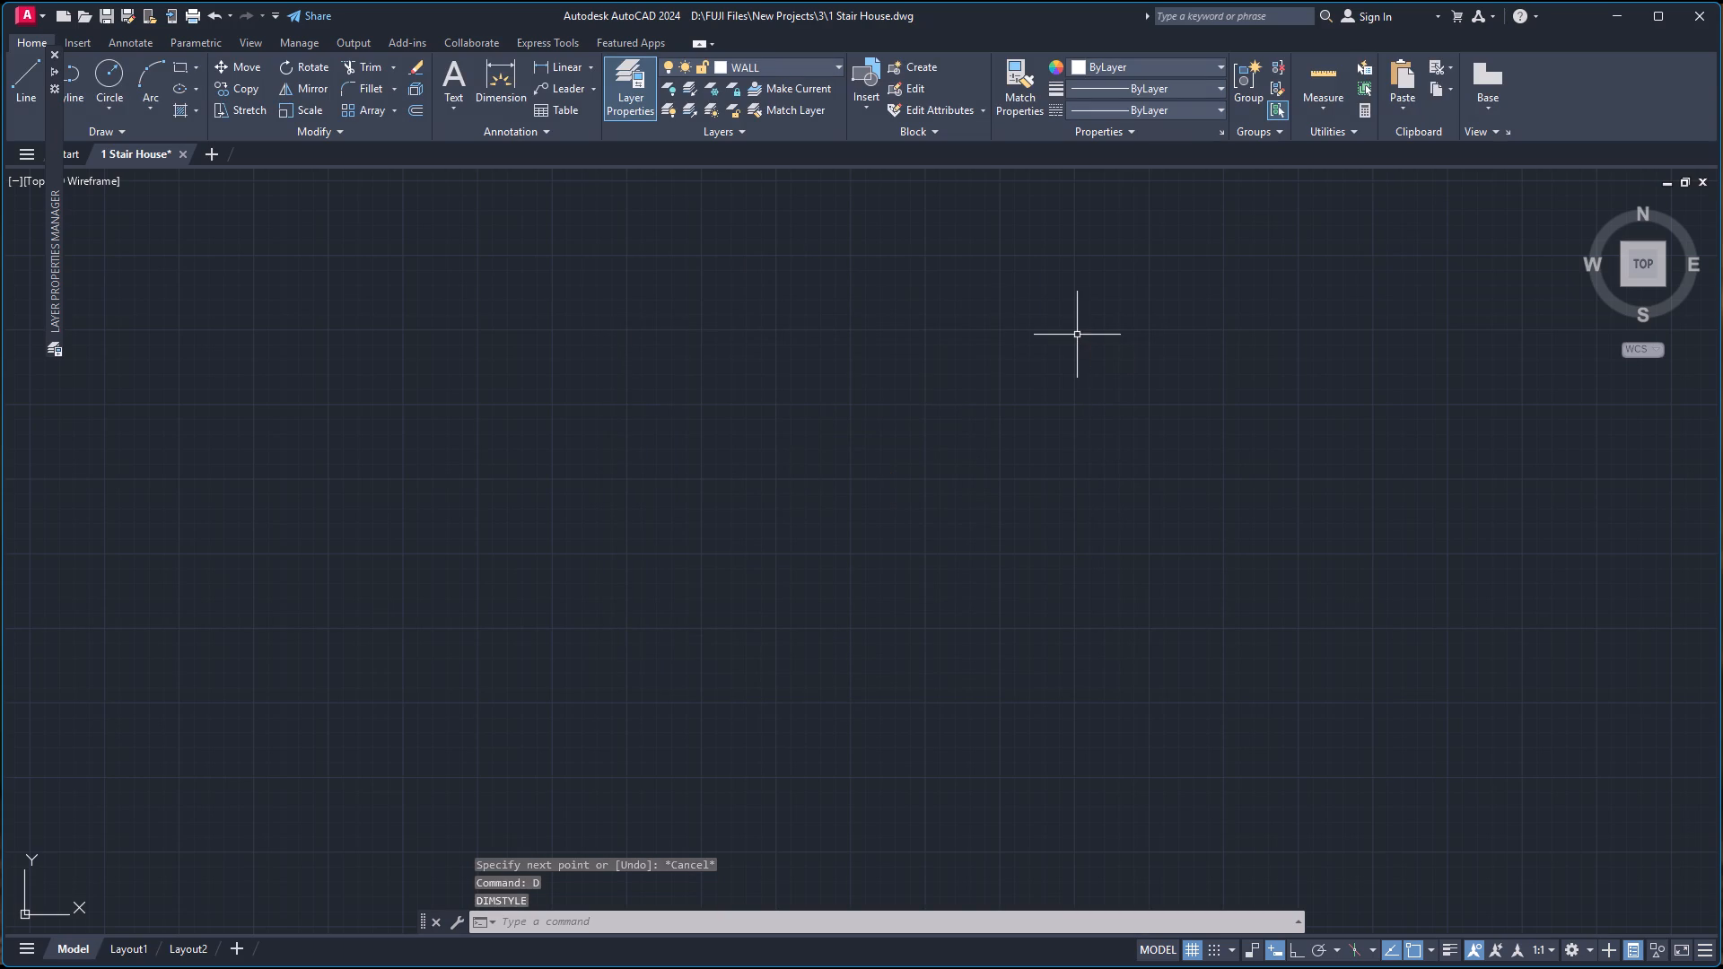
left_click(830, 371)
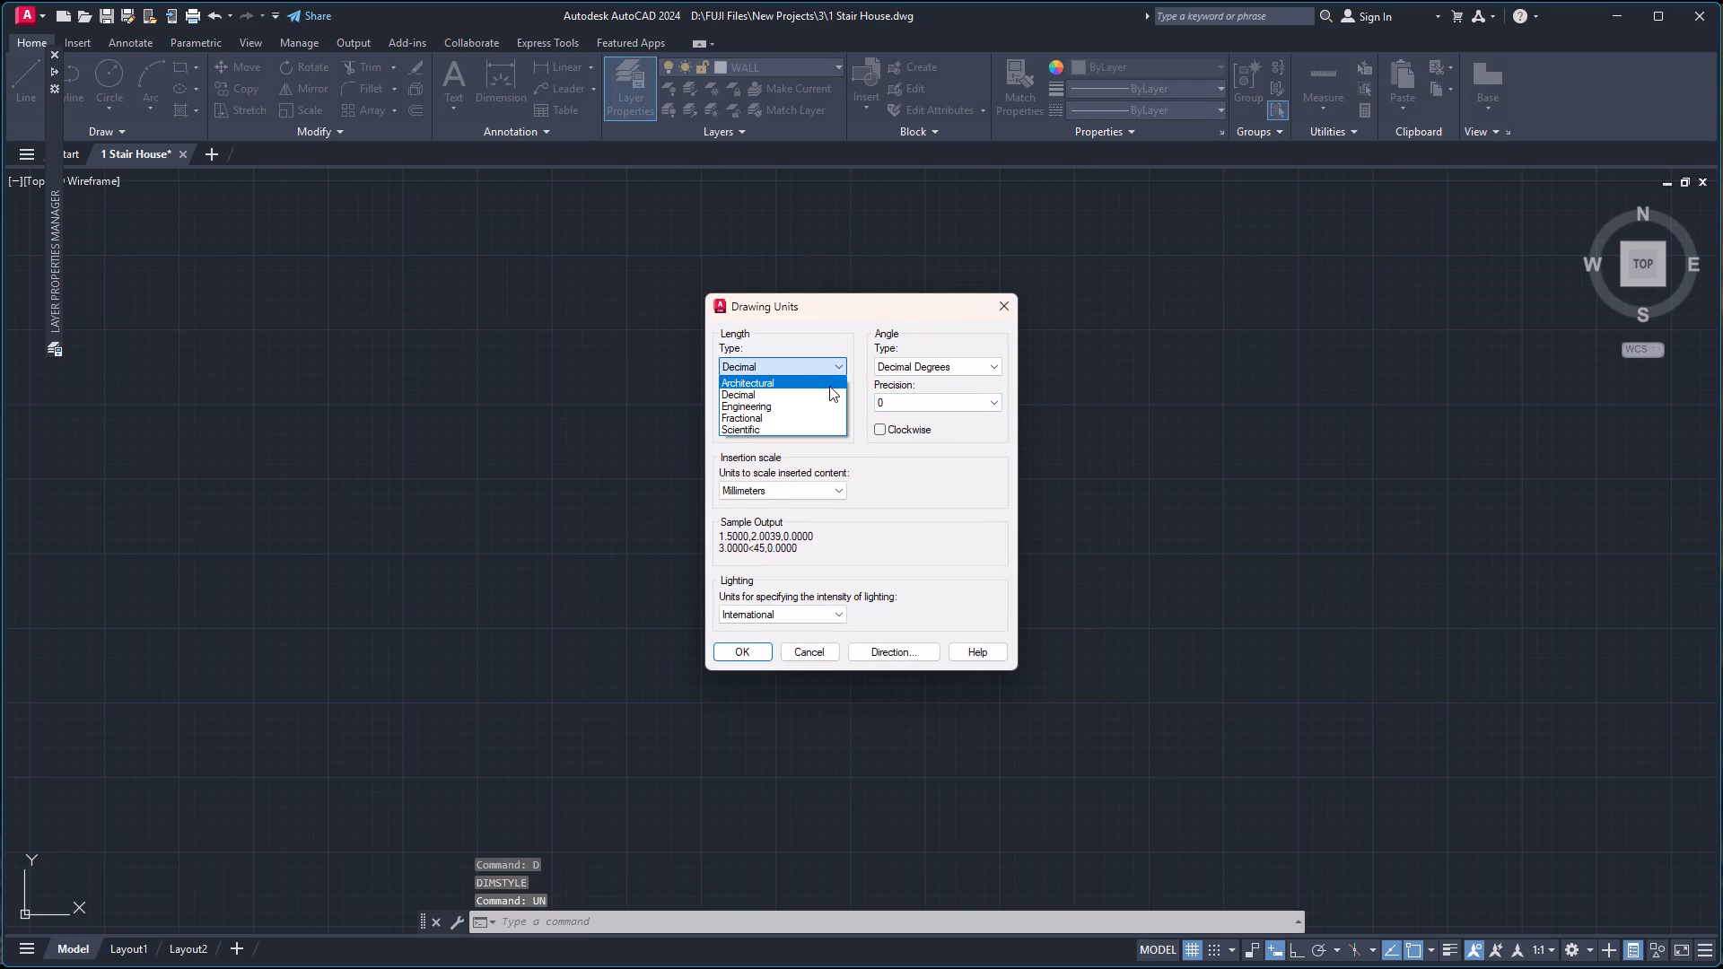
left_click(829, 386)
left_click(818, 401)
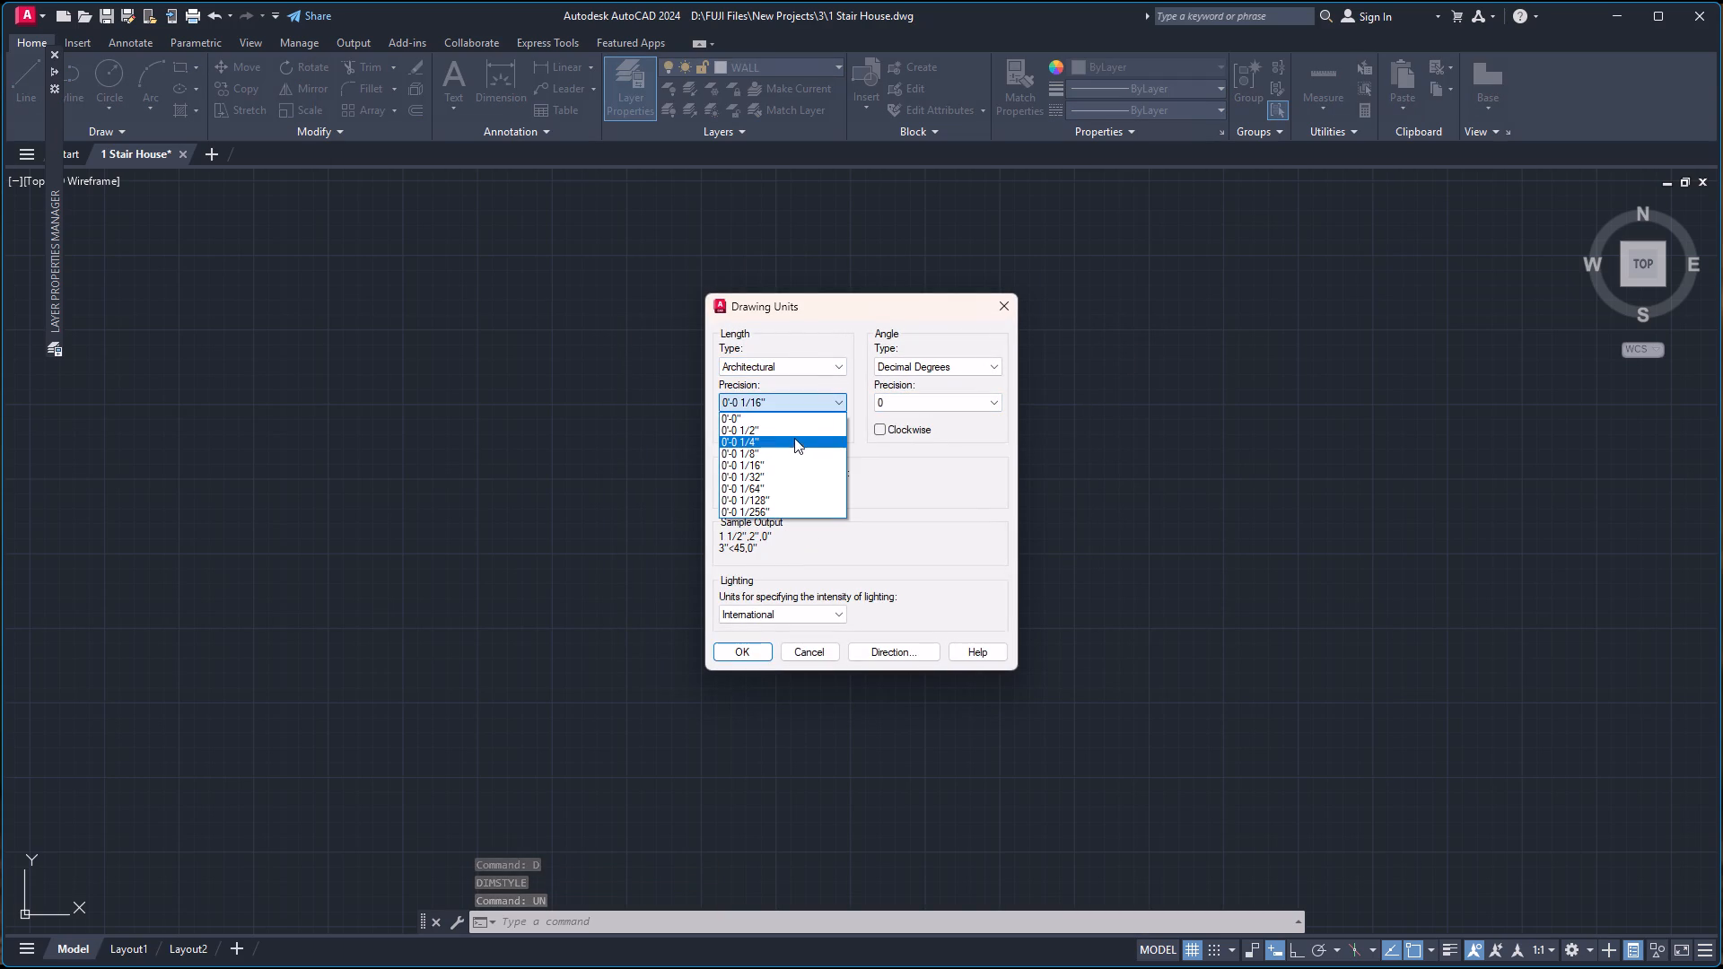
left_click(800, 430)
left_click(811, 484)
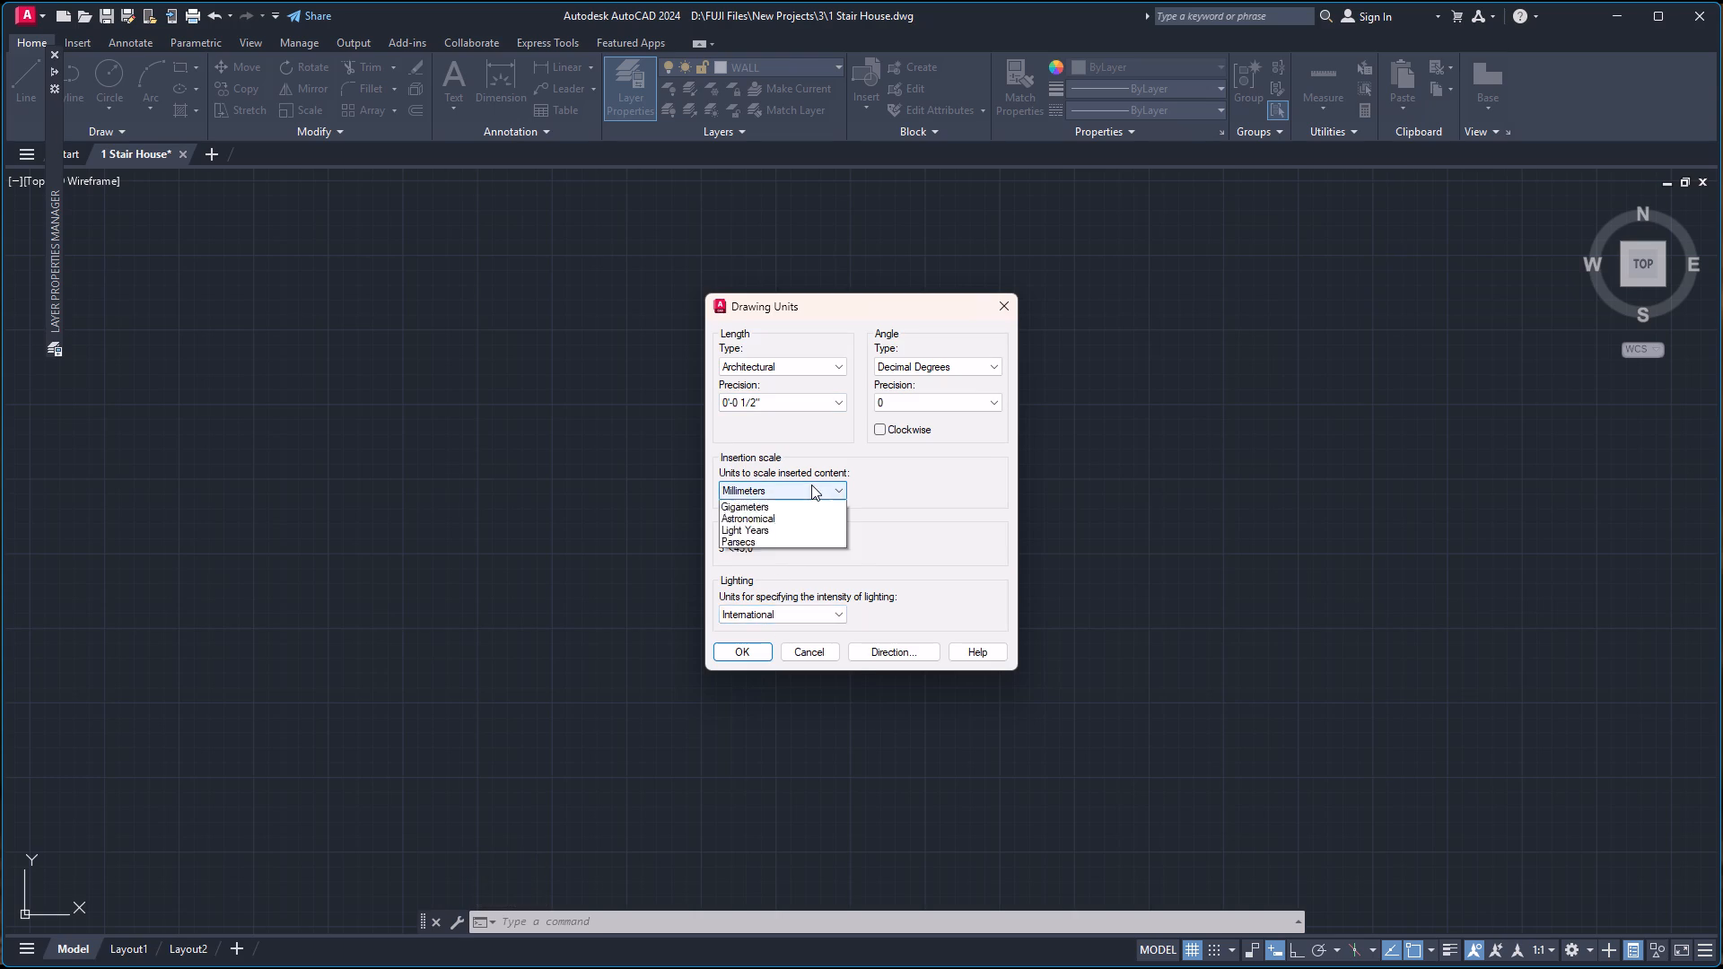
left_click(780, 517)
left_click(744, 651)
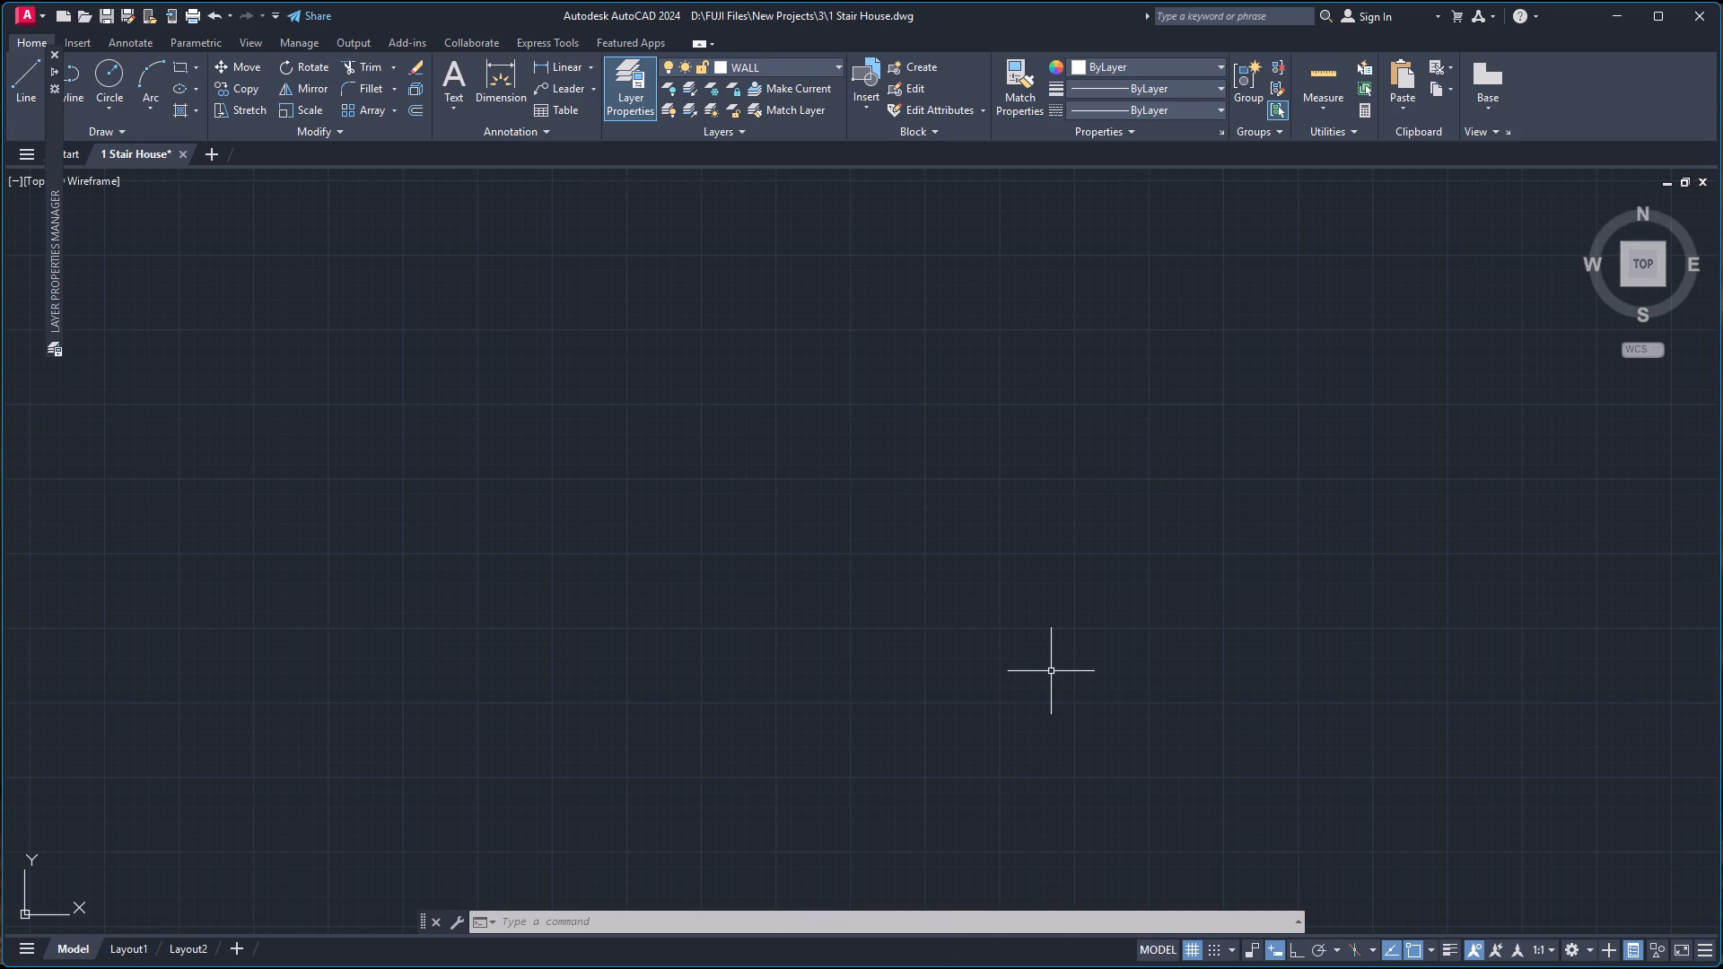
With Ortho turned on, draw a 20' horizontal wall line and continue it 30' vertically downward from its right end.
key("l")
key("Return")
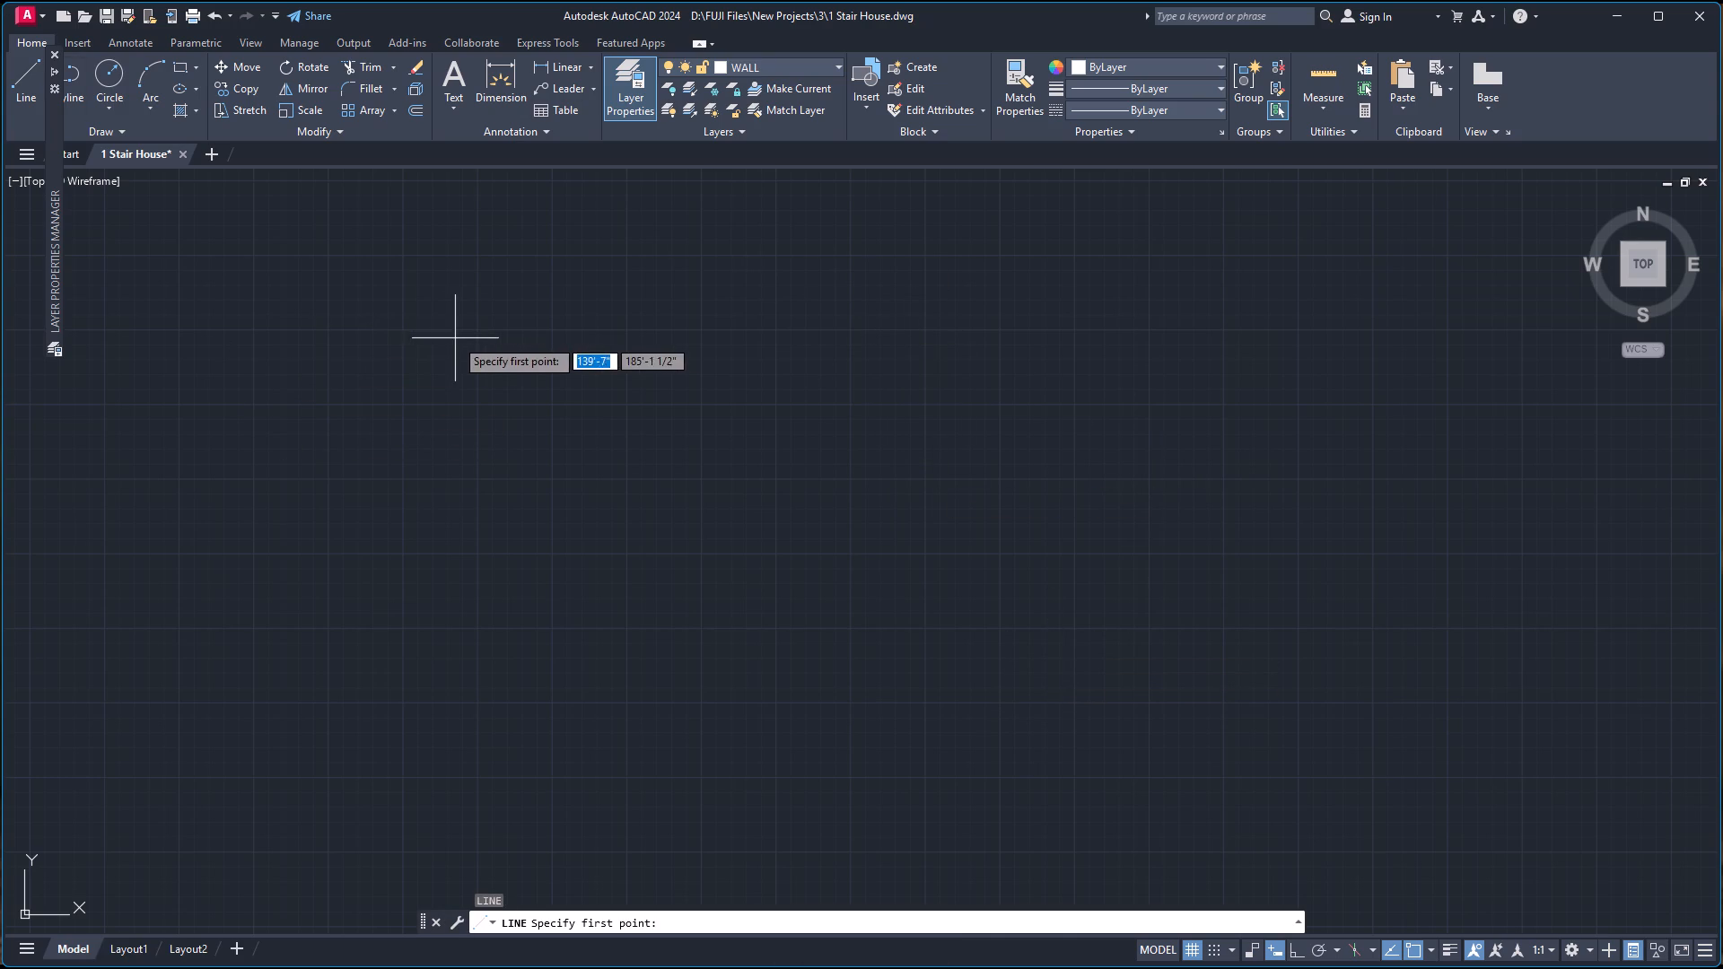
left_click(635, 350)
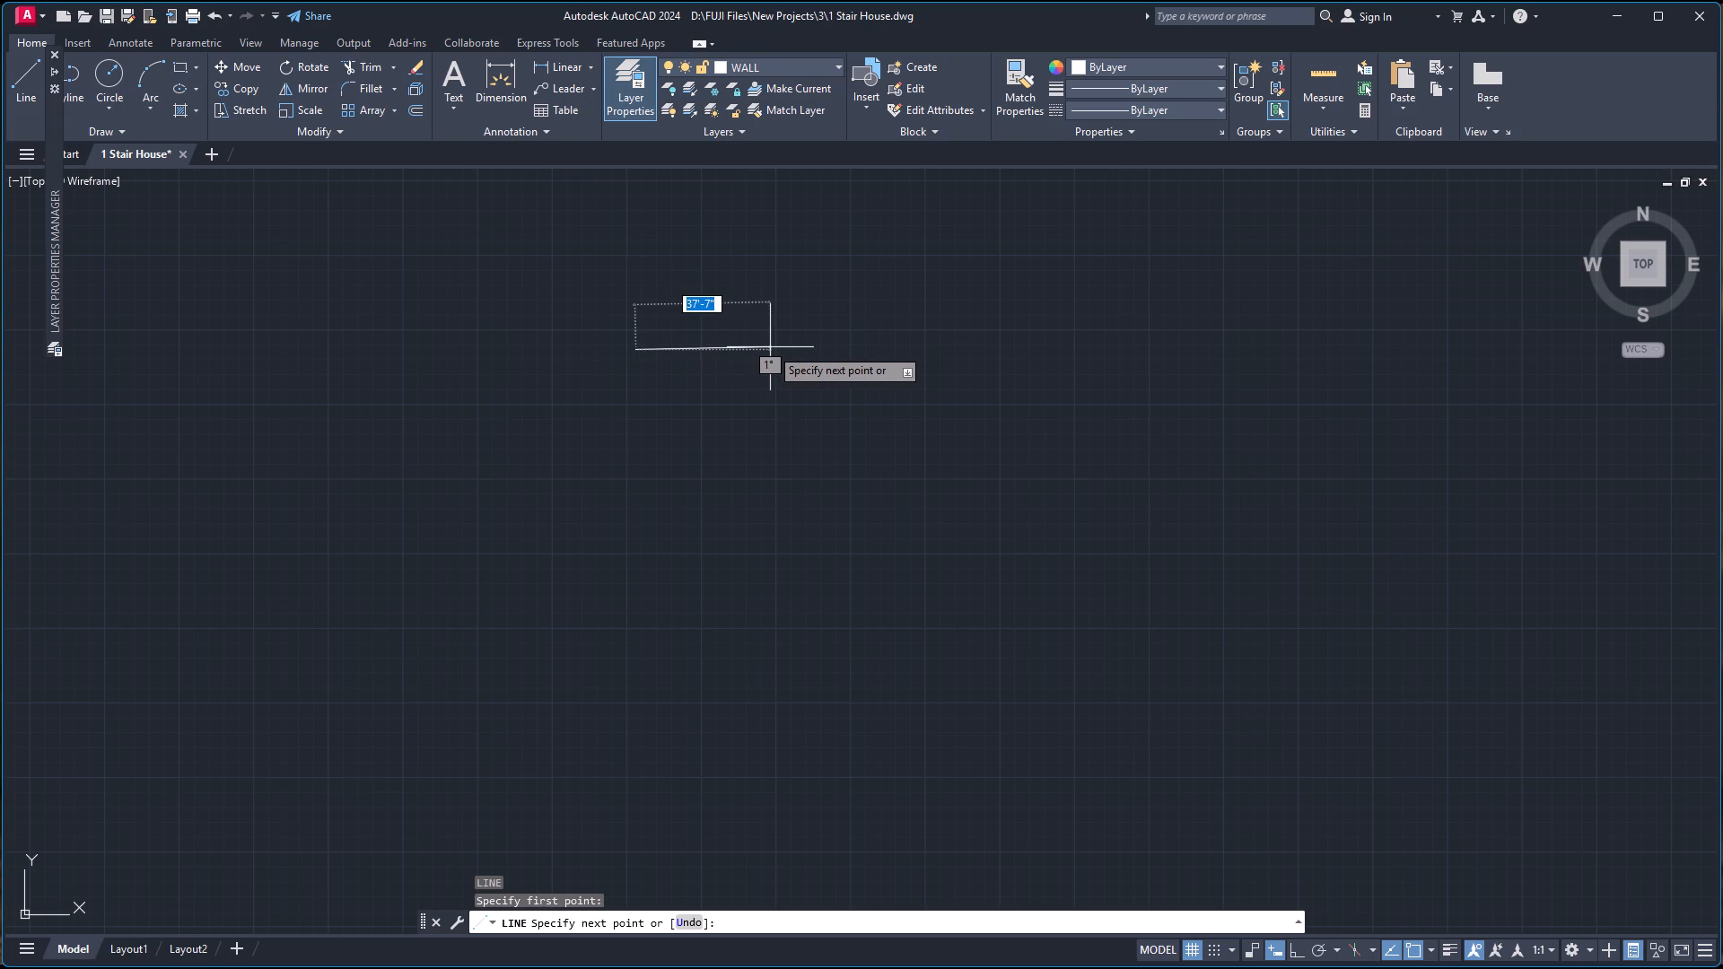
type("20'")
key("Return")
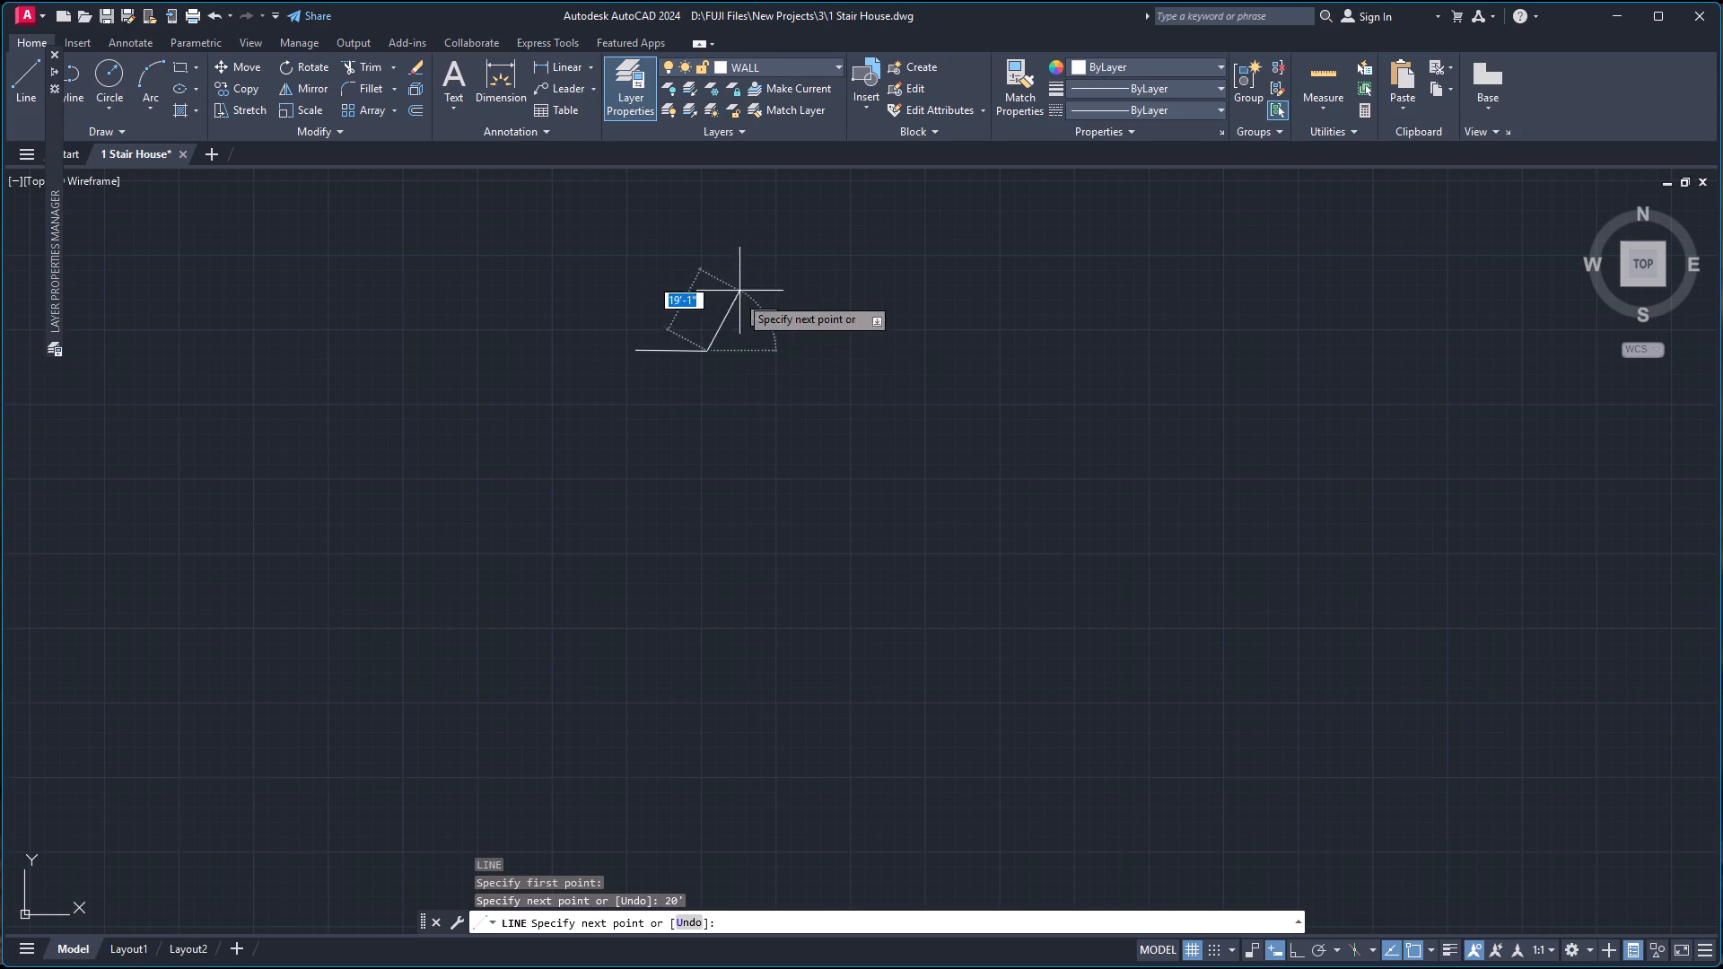
scroll(699, 486, "down", 2)
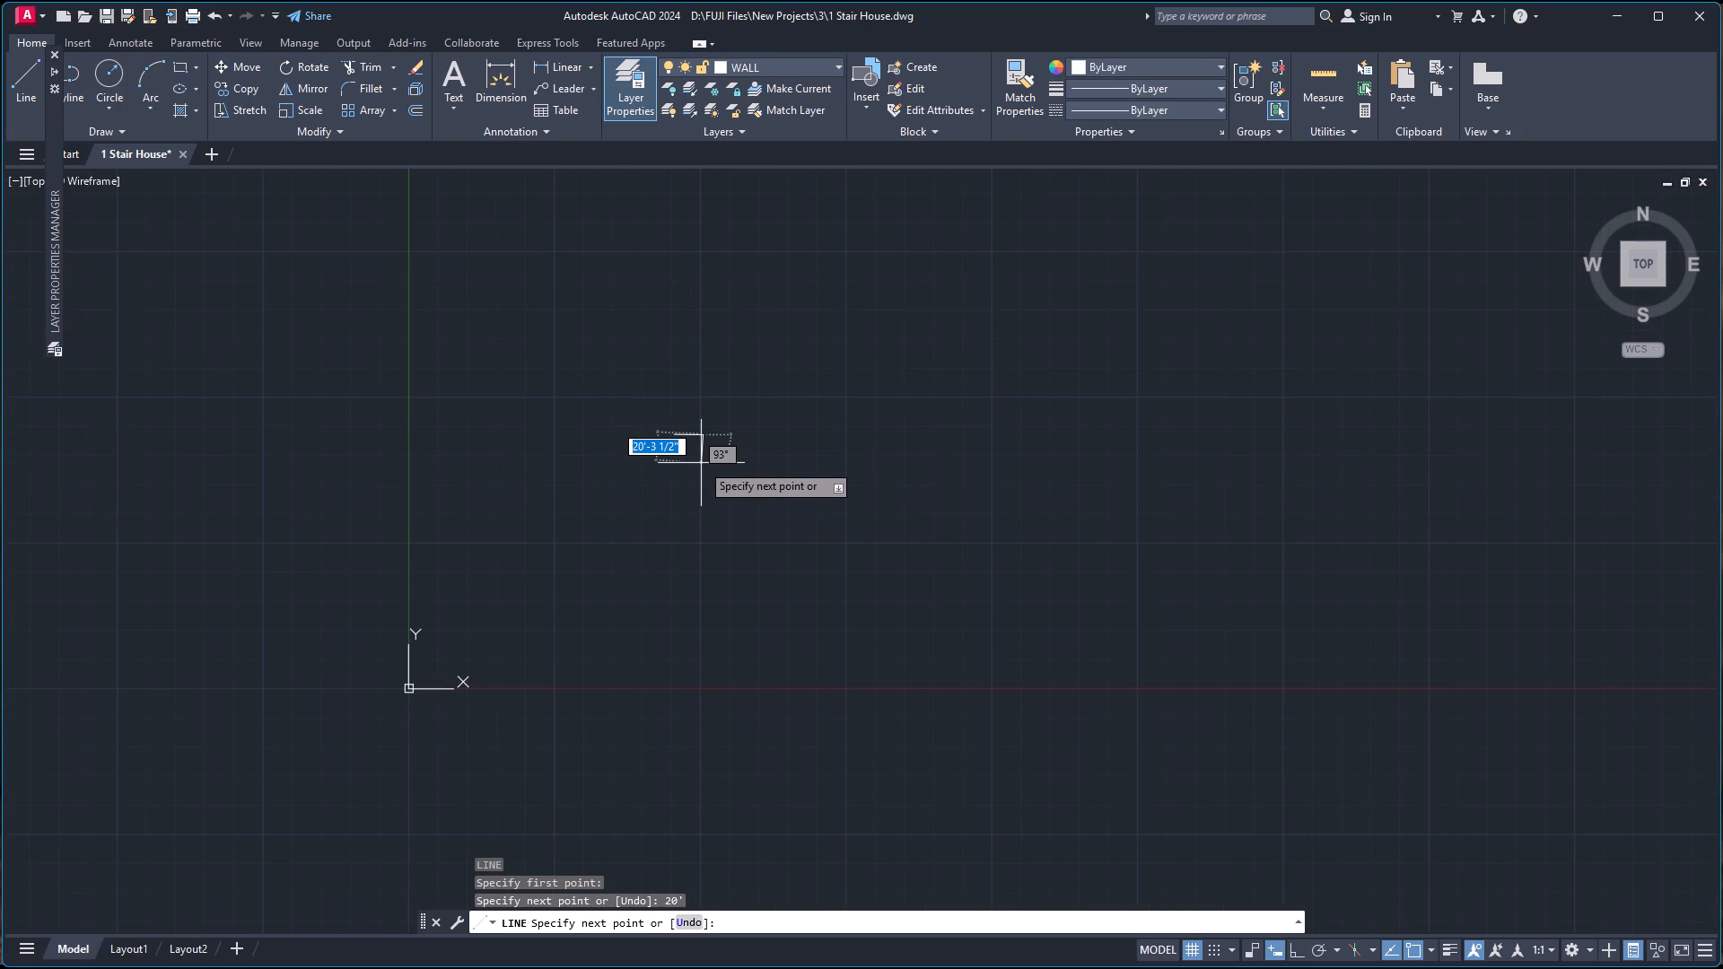
key("ctrl+z")
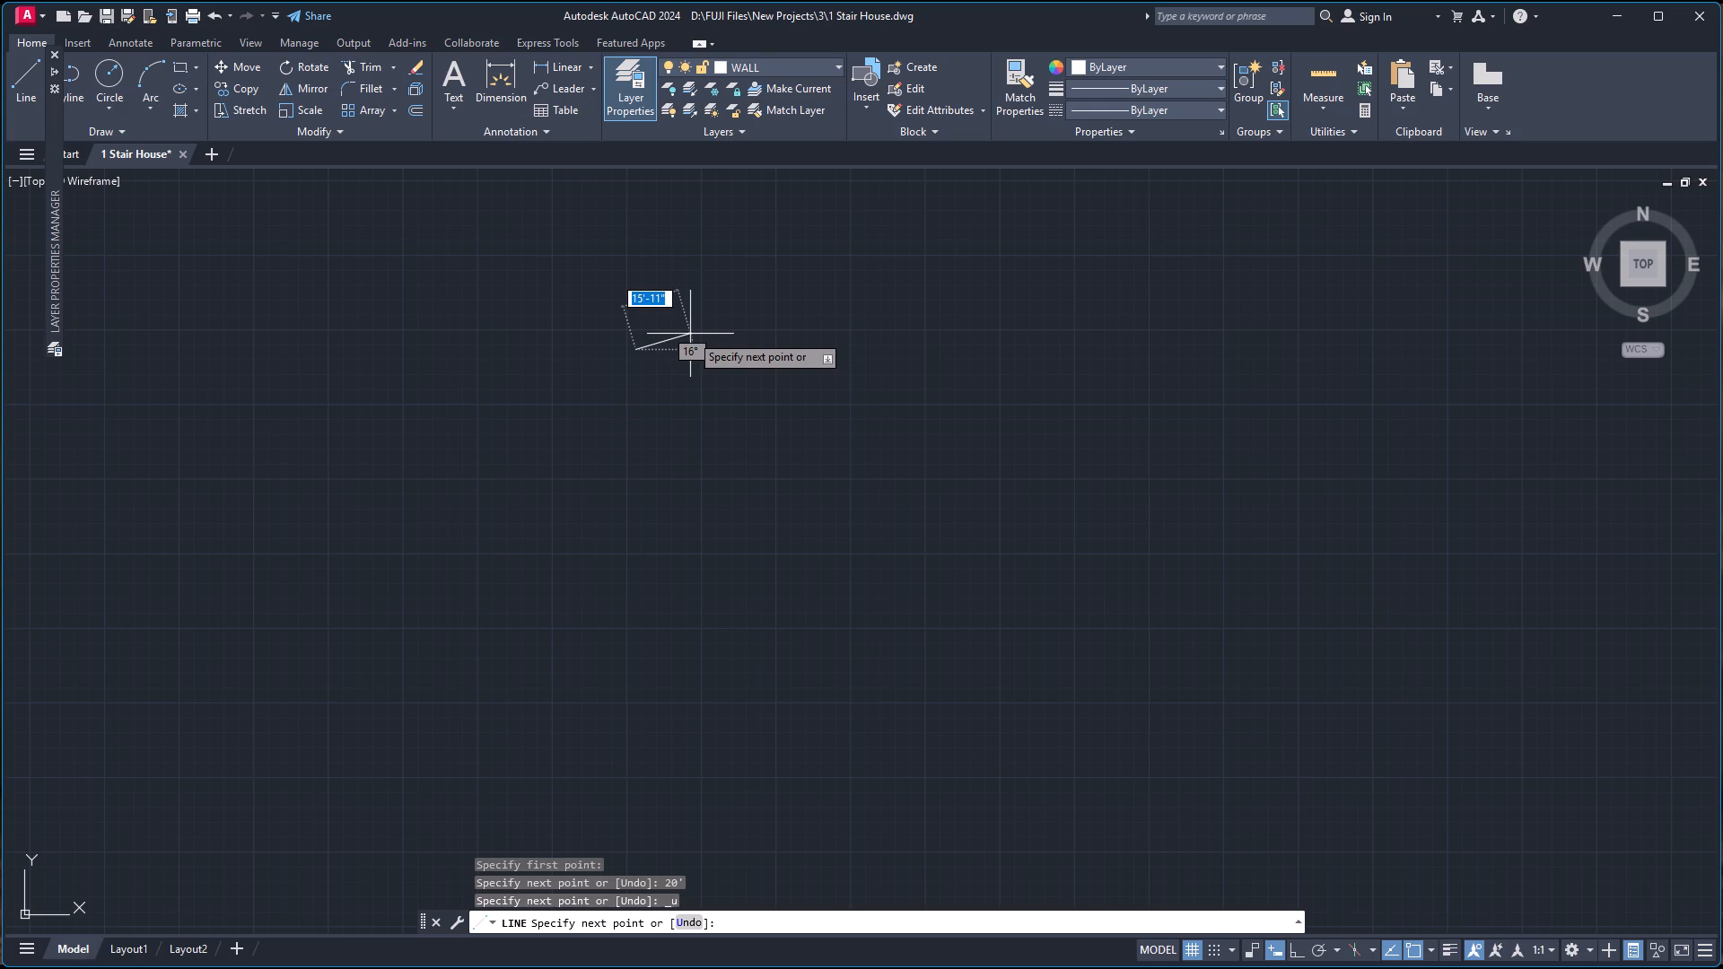
key("F8")
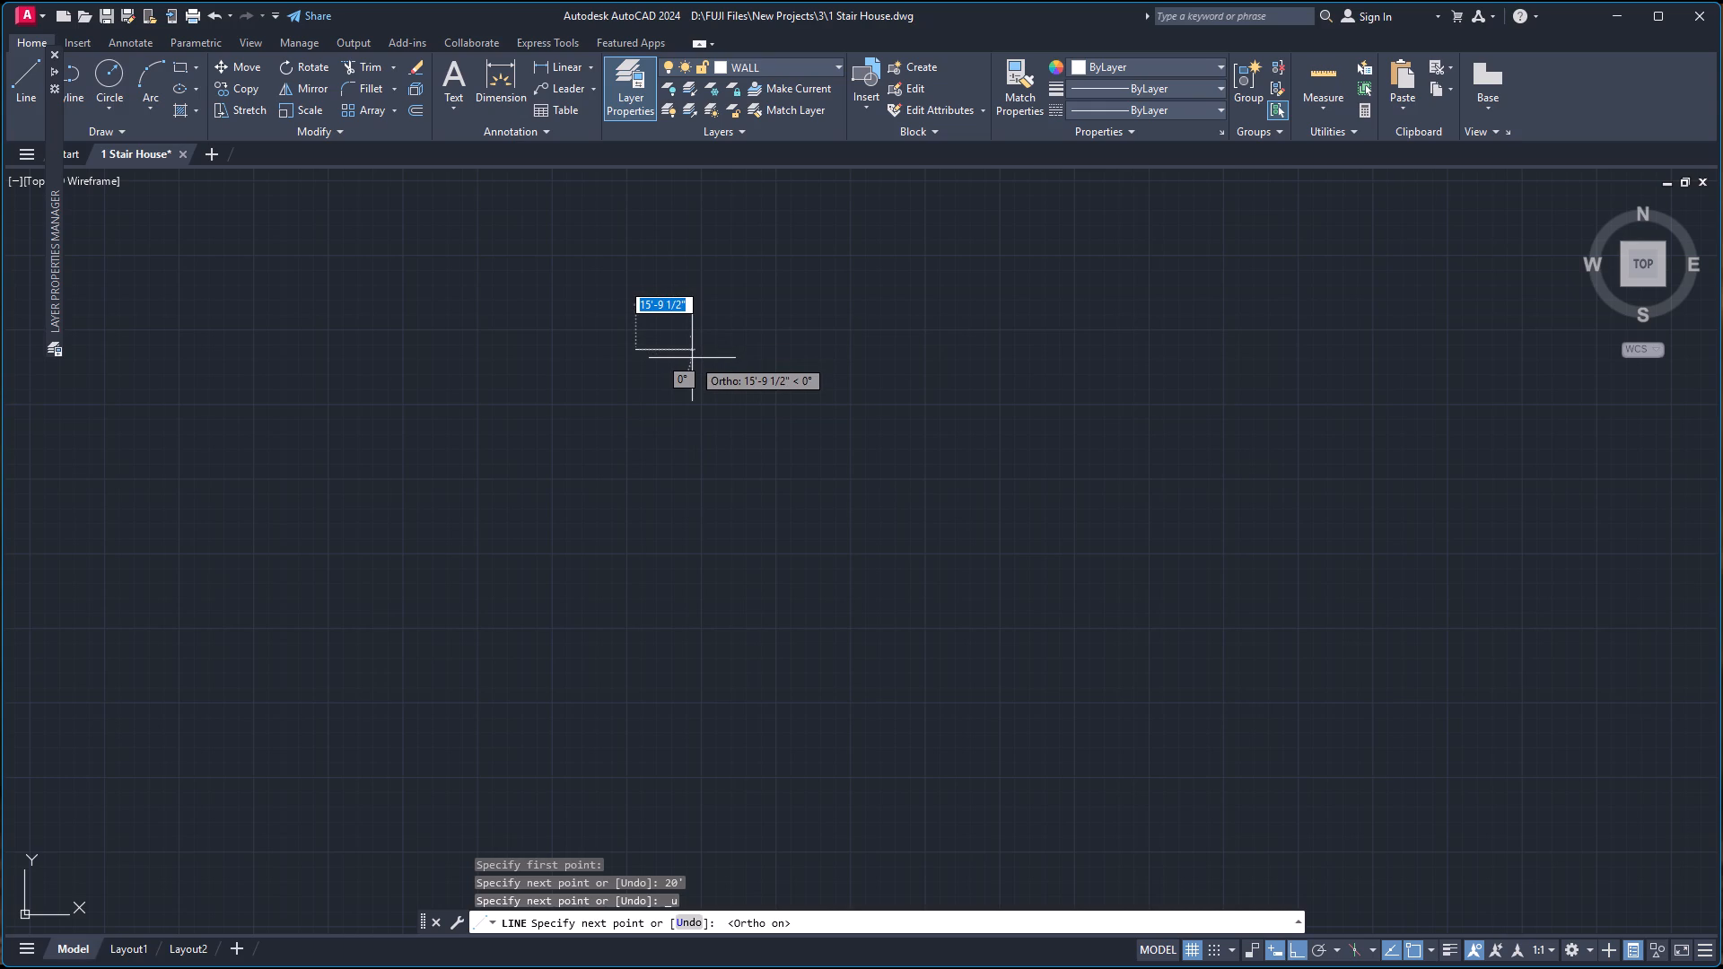
type("20'")
key("Return")
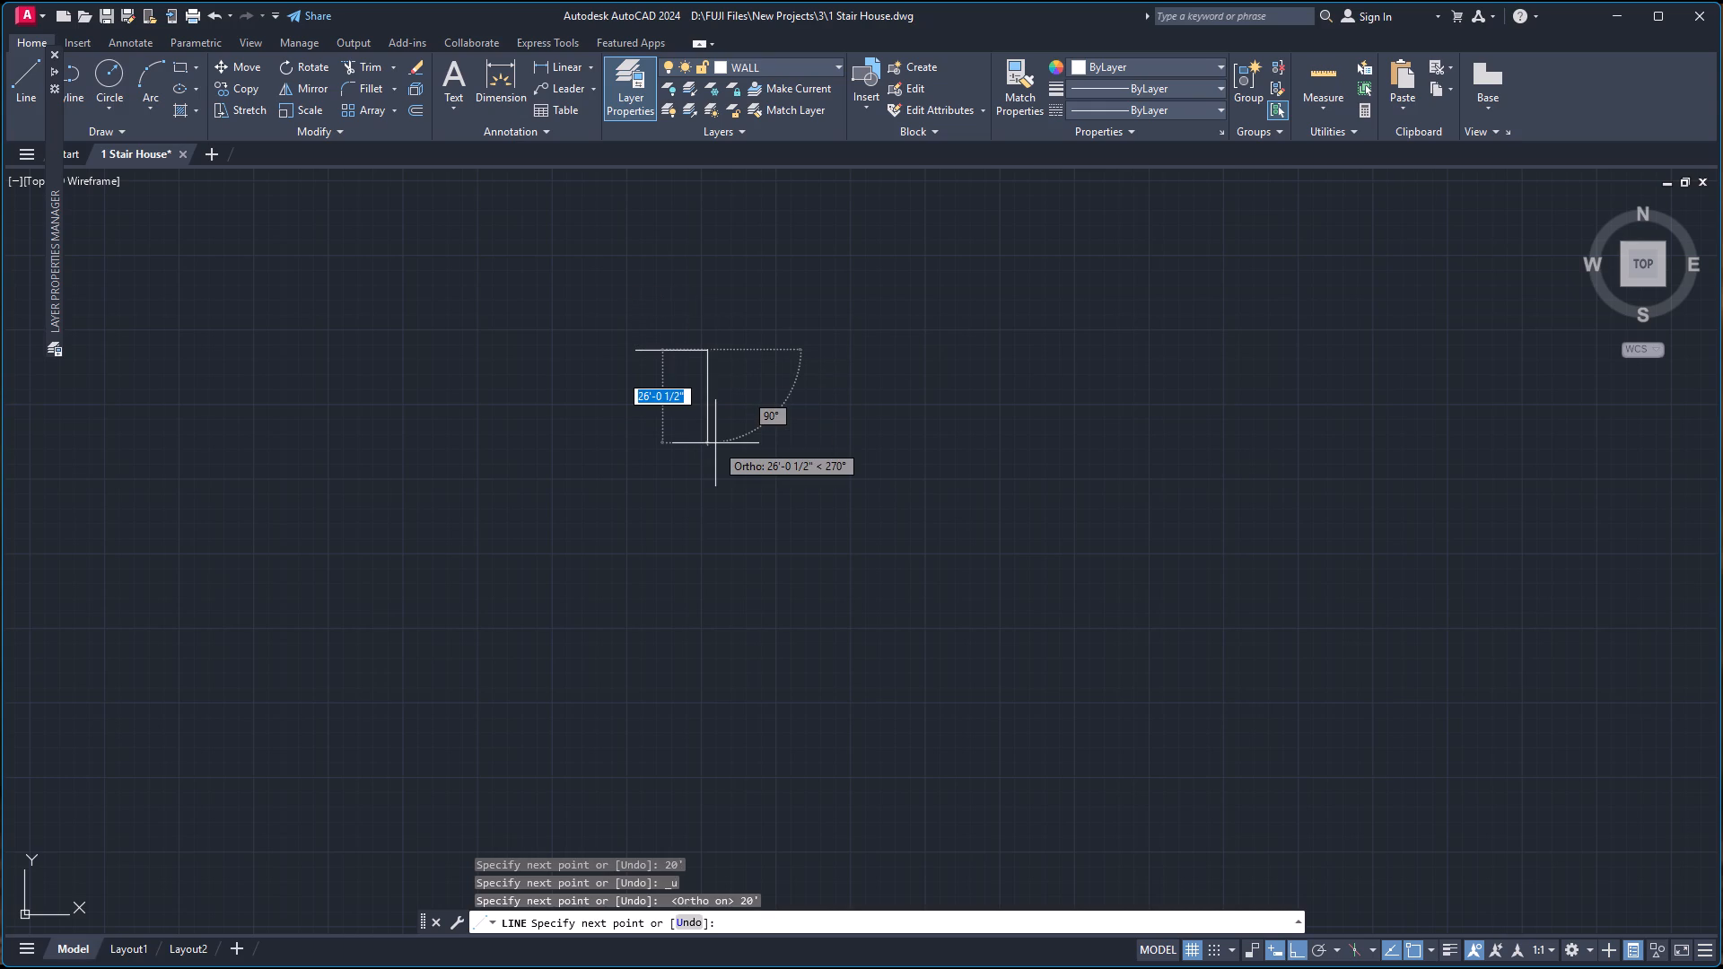
key("3")
key("0")
key("apostrophe")
key("Return")
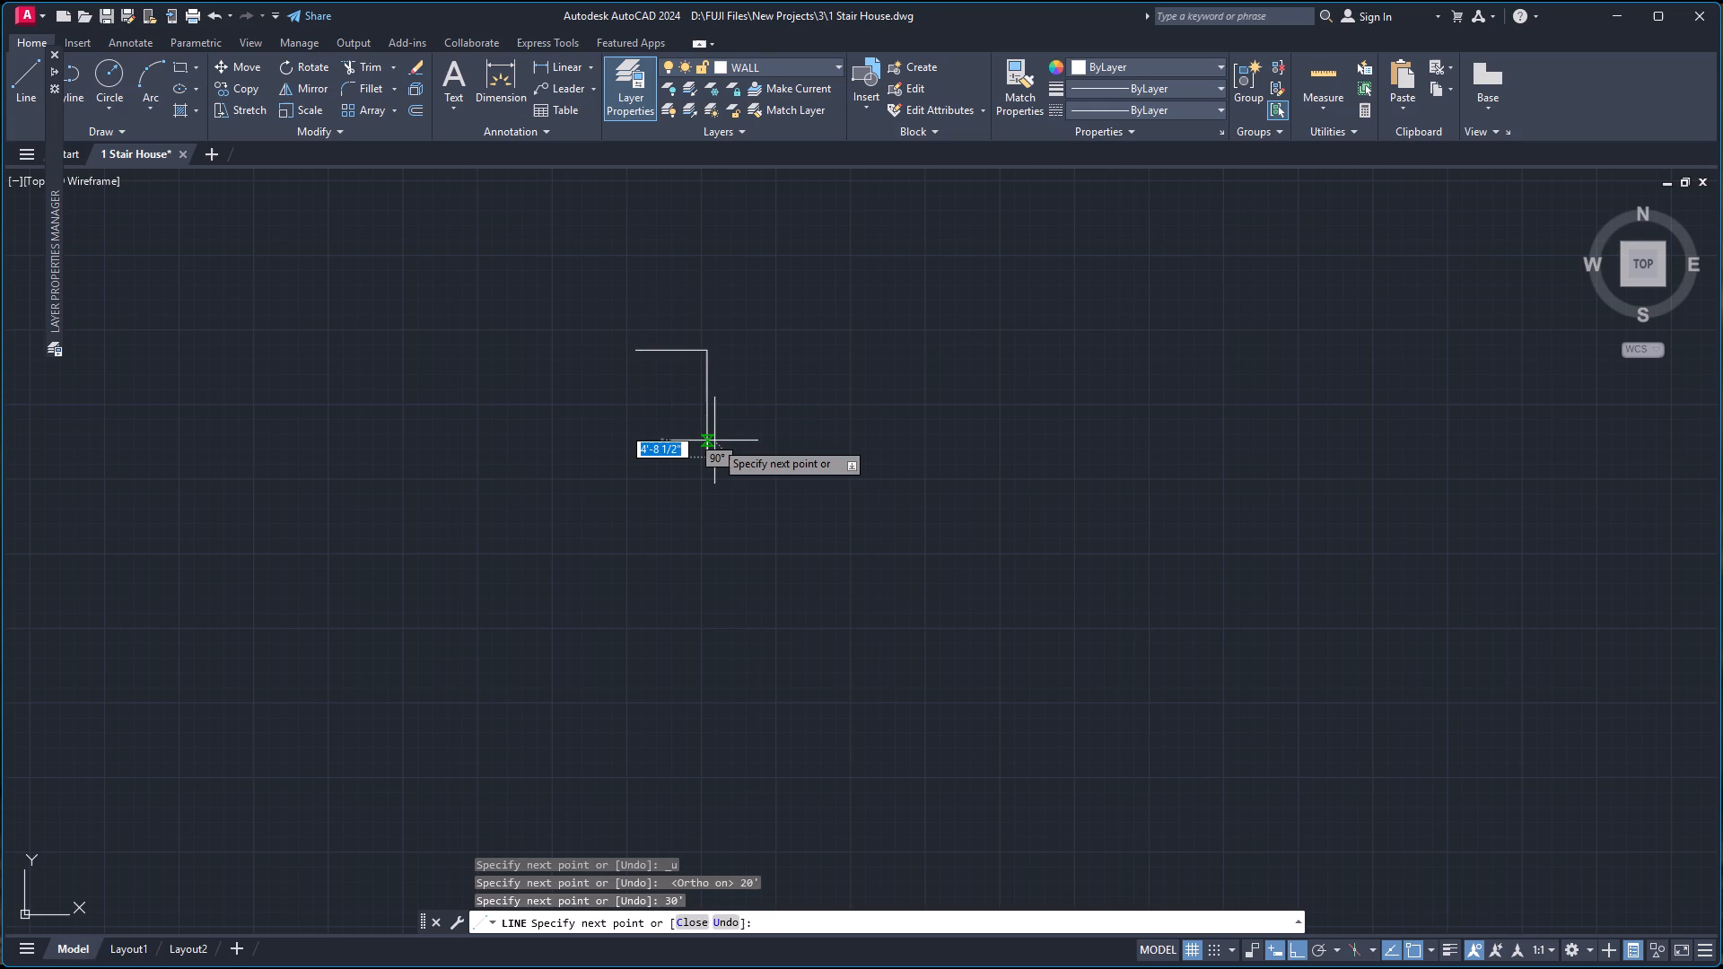
key("space")
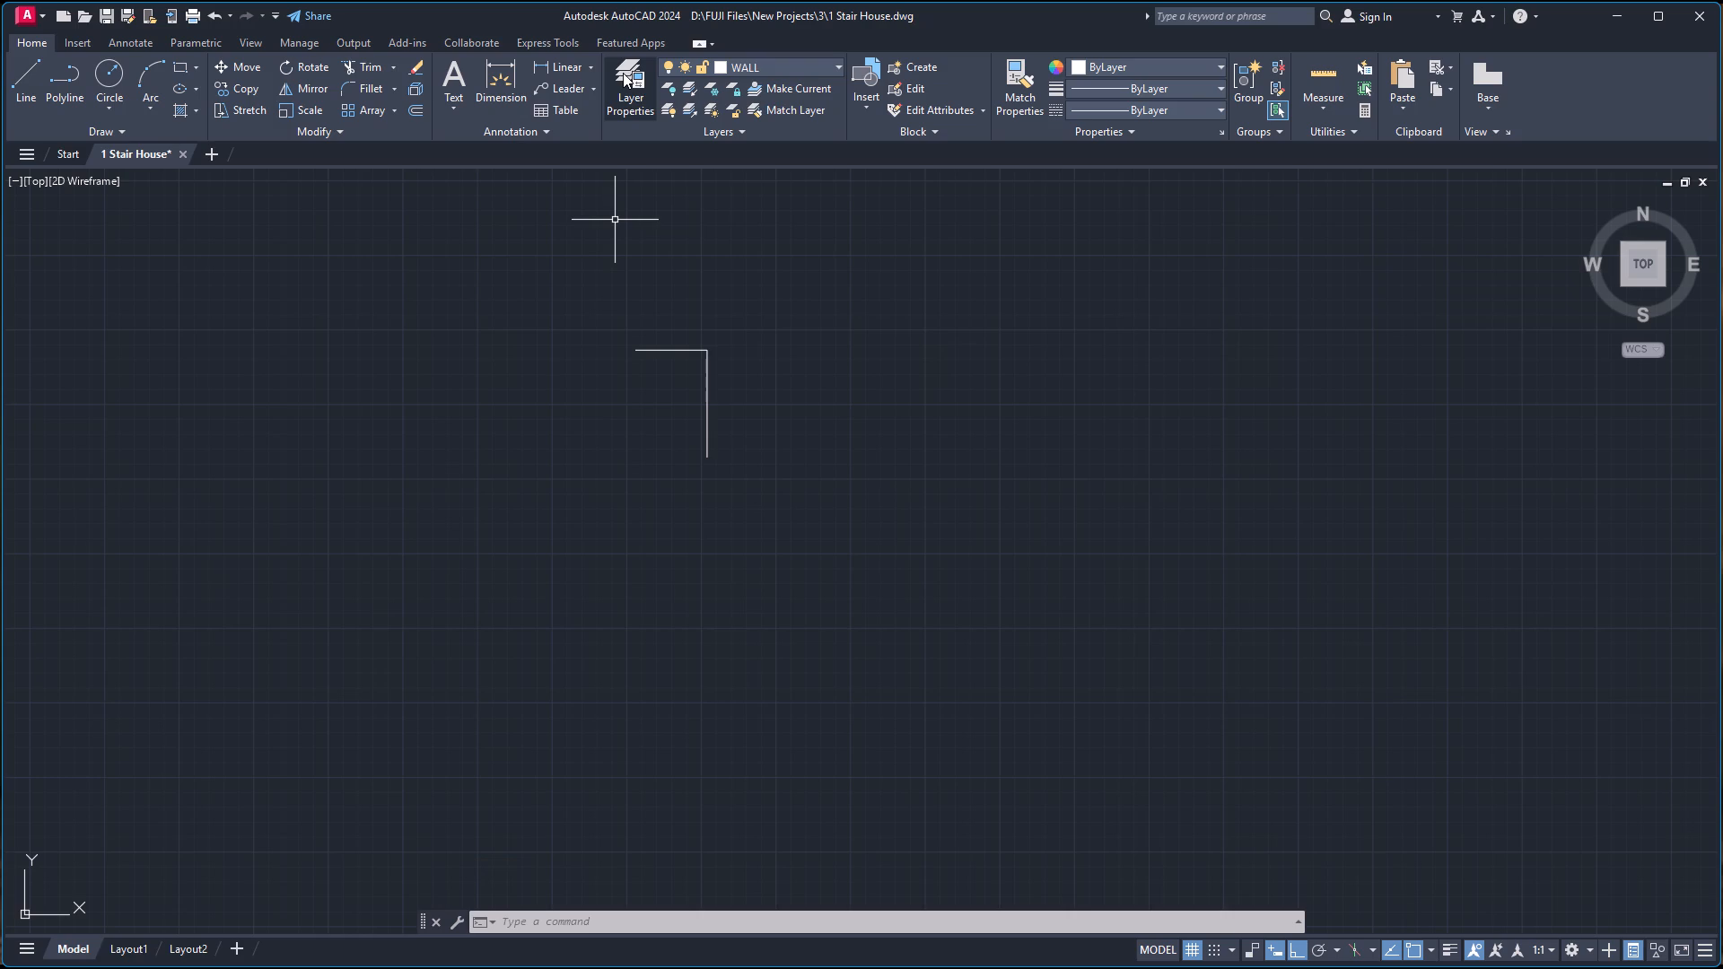
Draw a 30' vertical wall line downward from the left end of the 20' top wall line.
scroll(604, 345, "up", 3)
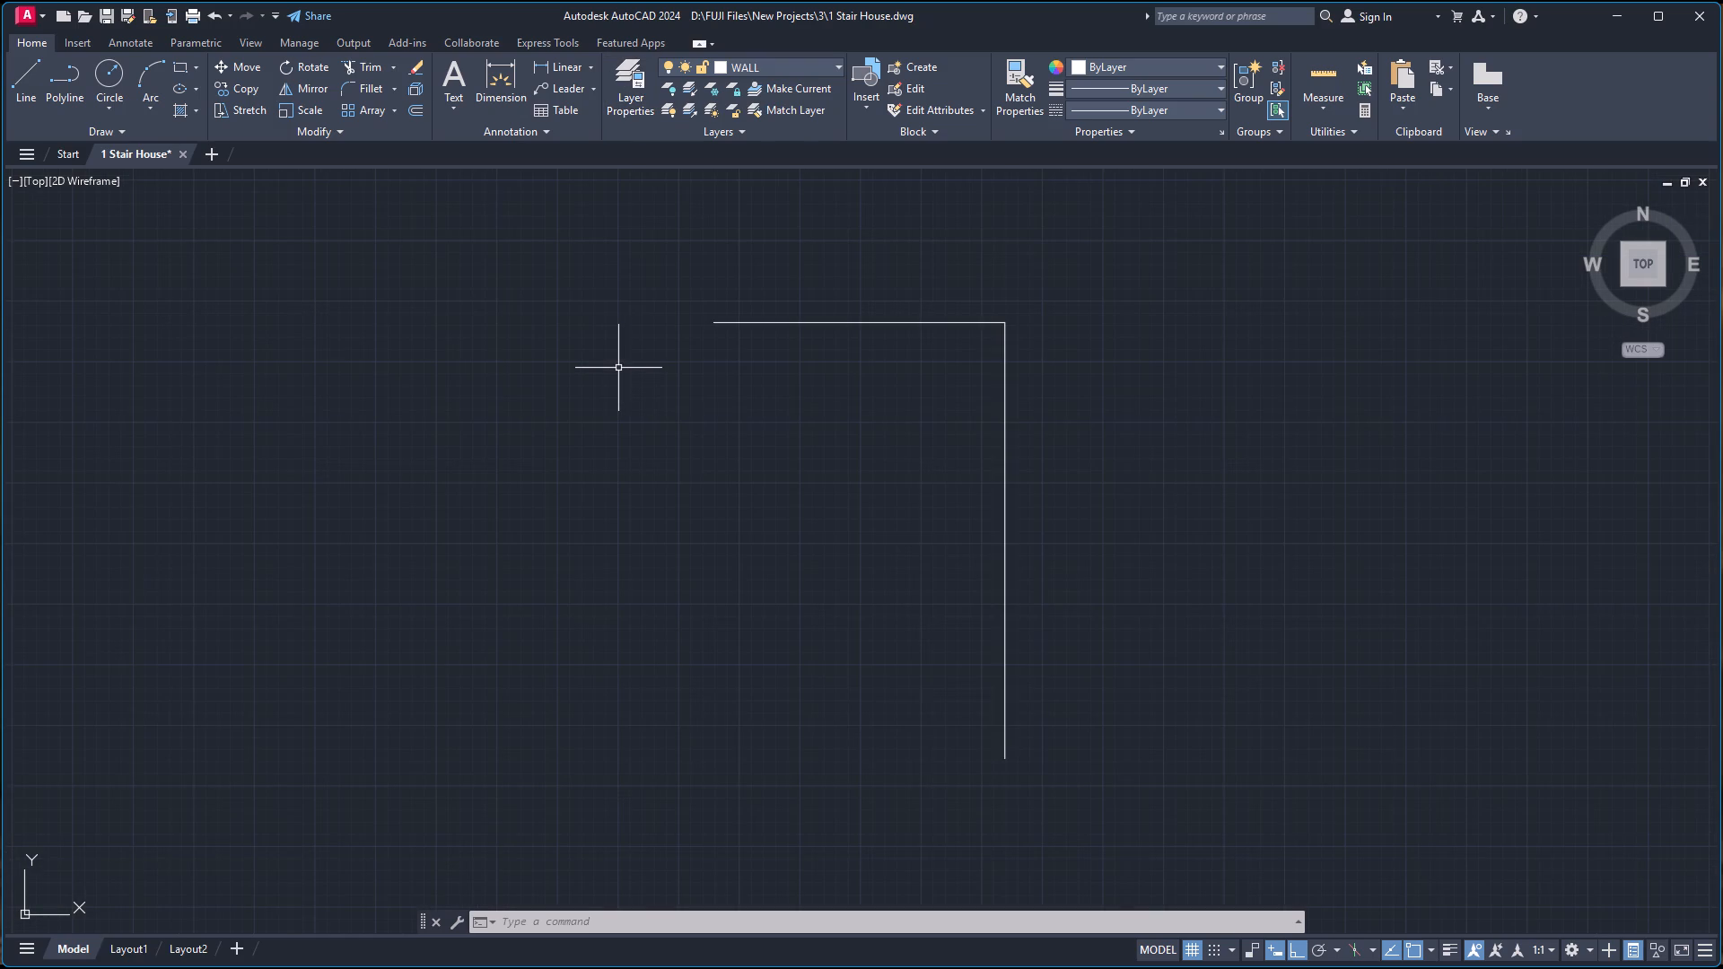
key("l")
key("Return")
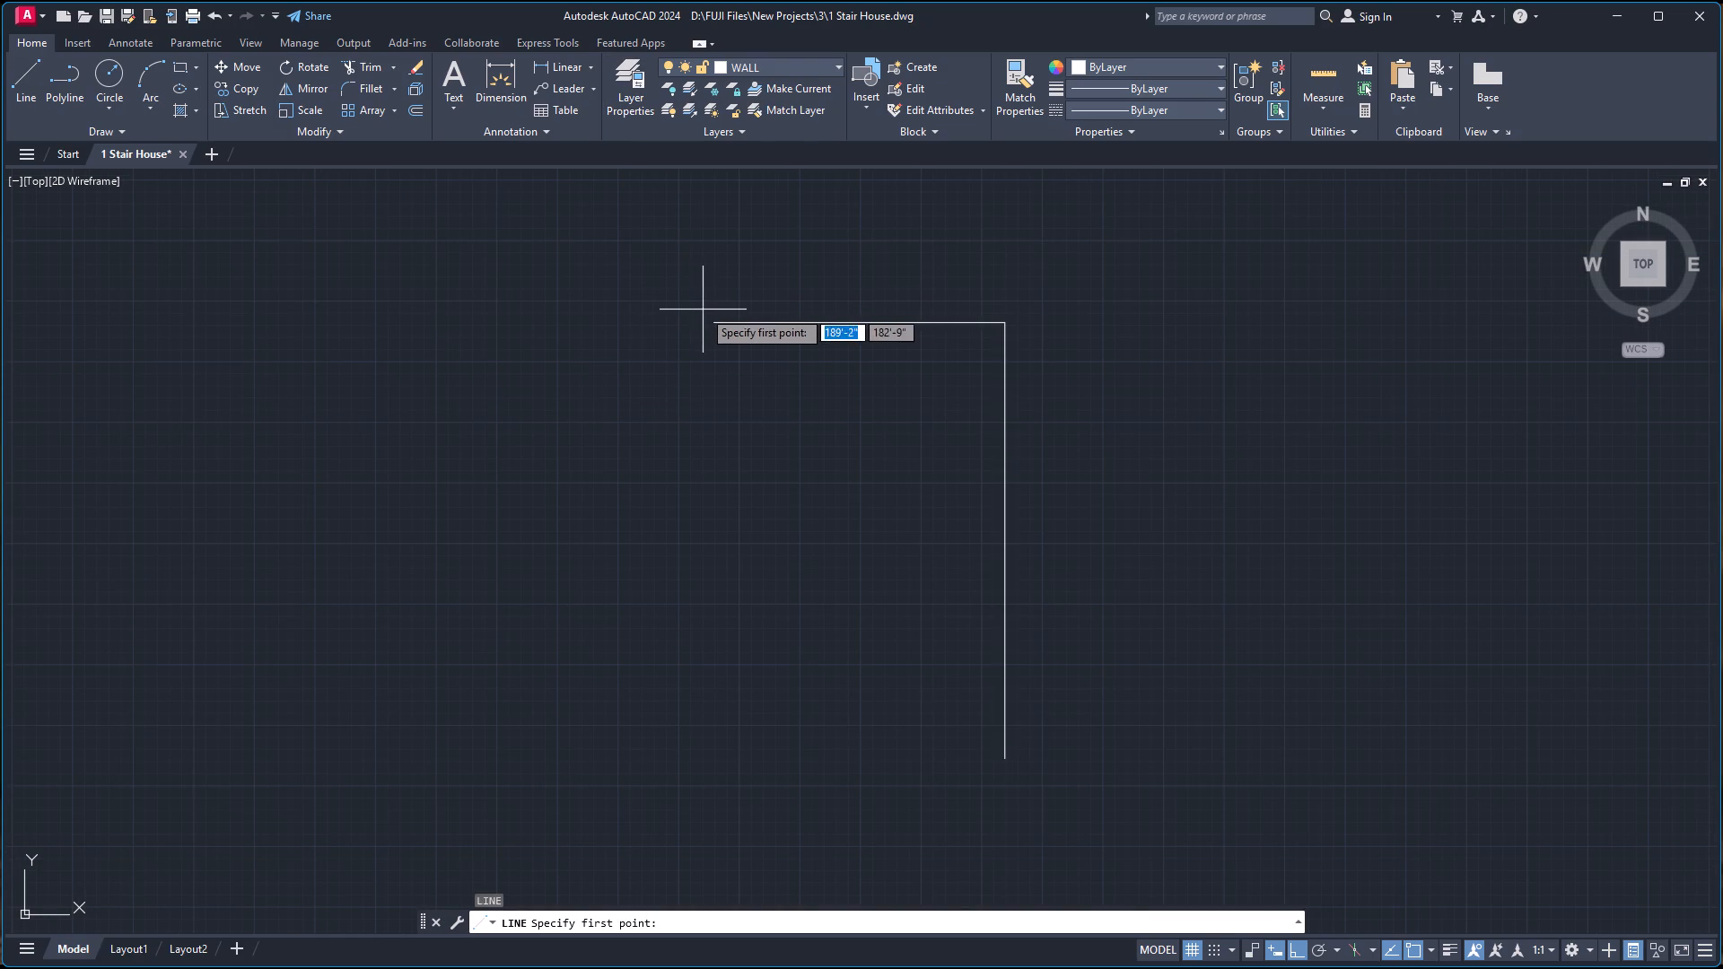
left_click(715, 325)
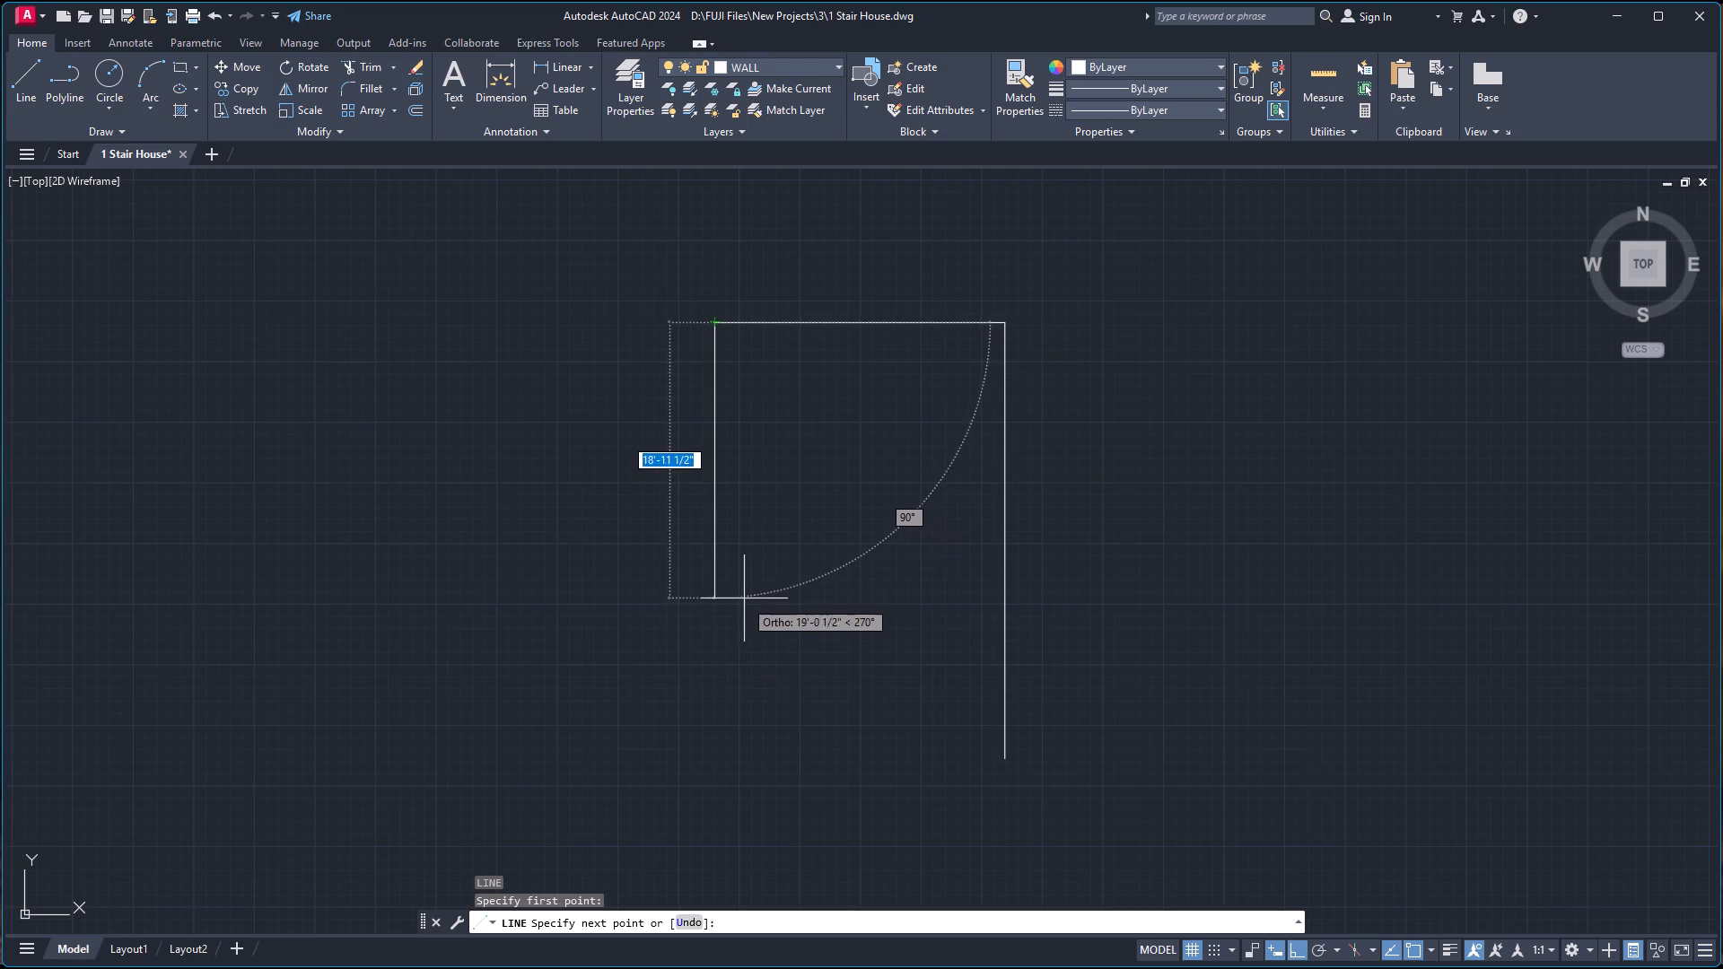
key("3")
type("0'")
key("Return")
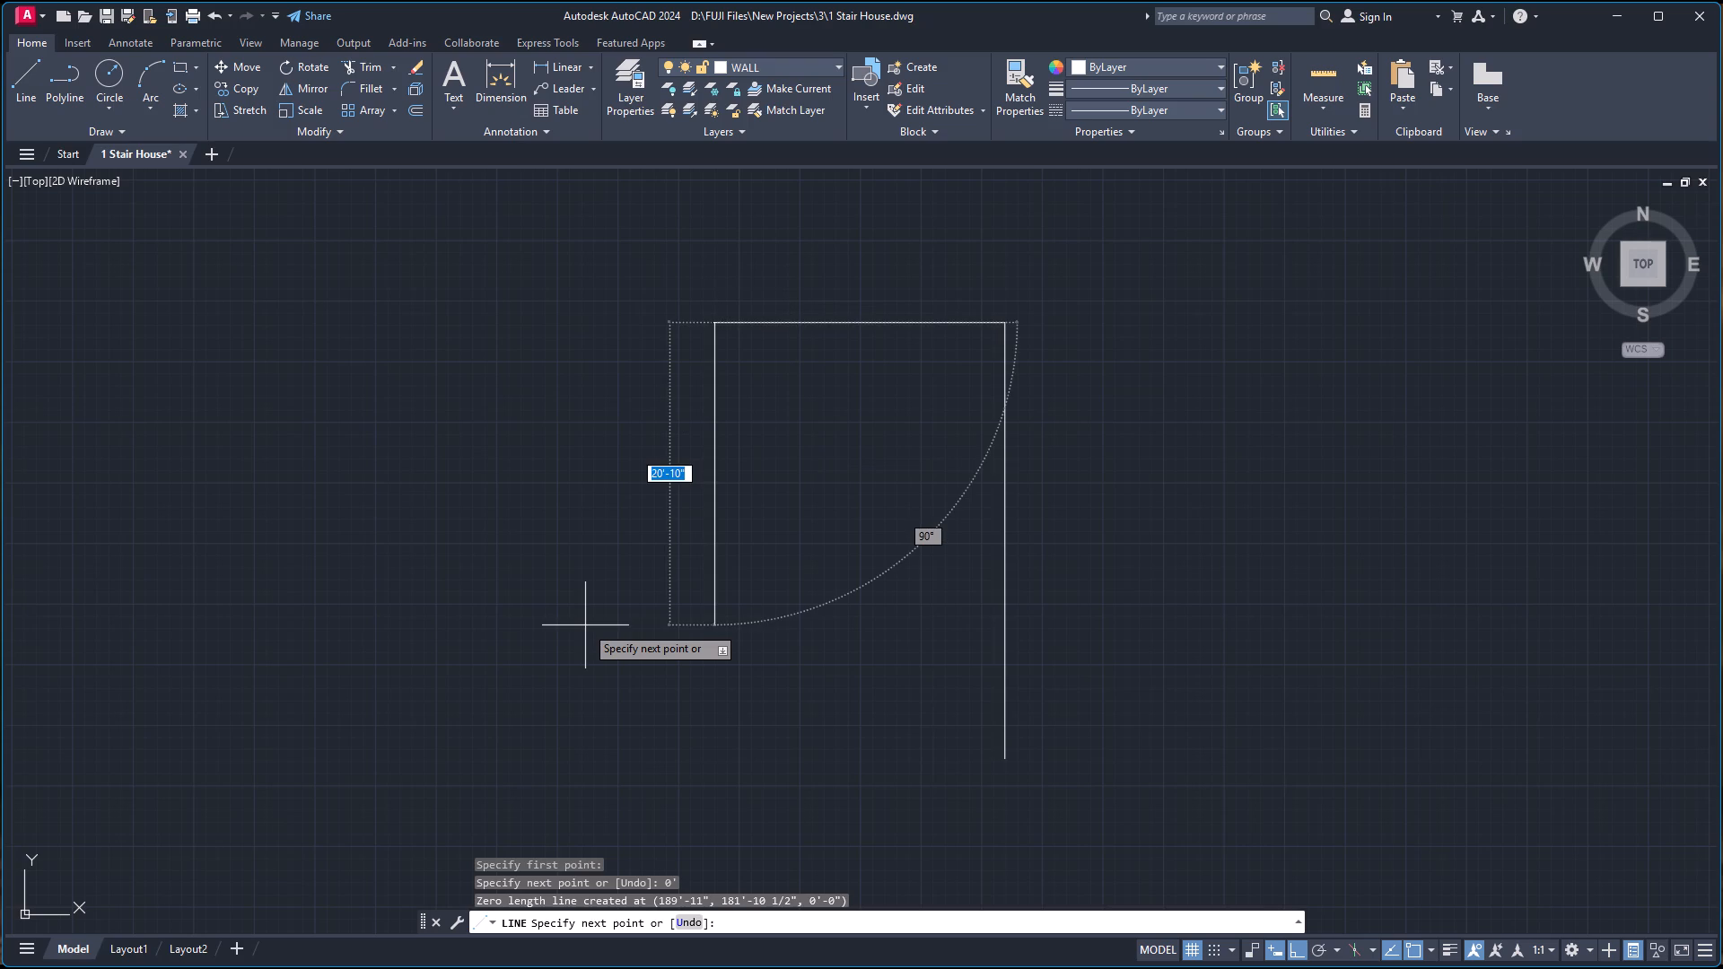
key("ctrl+z")
type("30'")
key("Return")
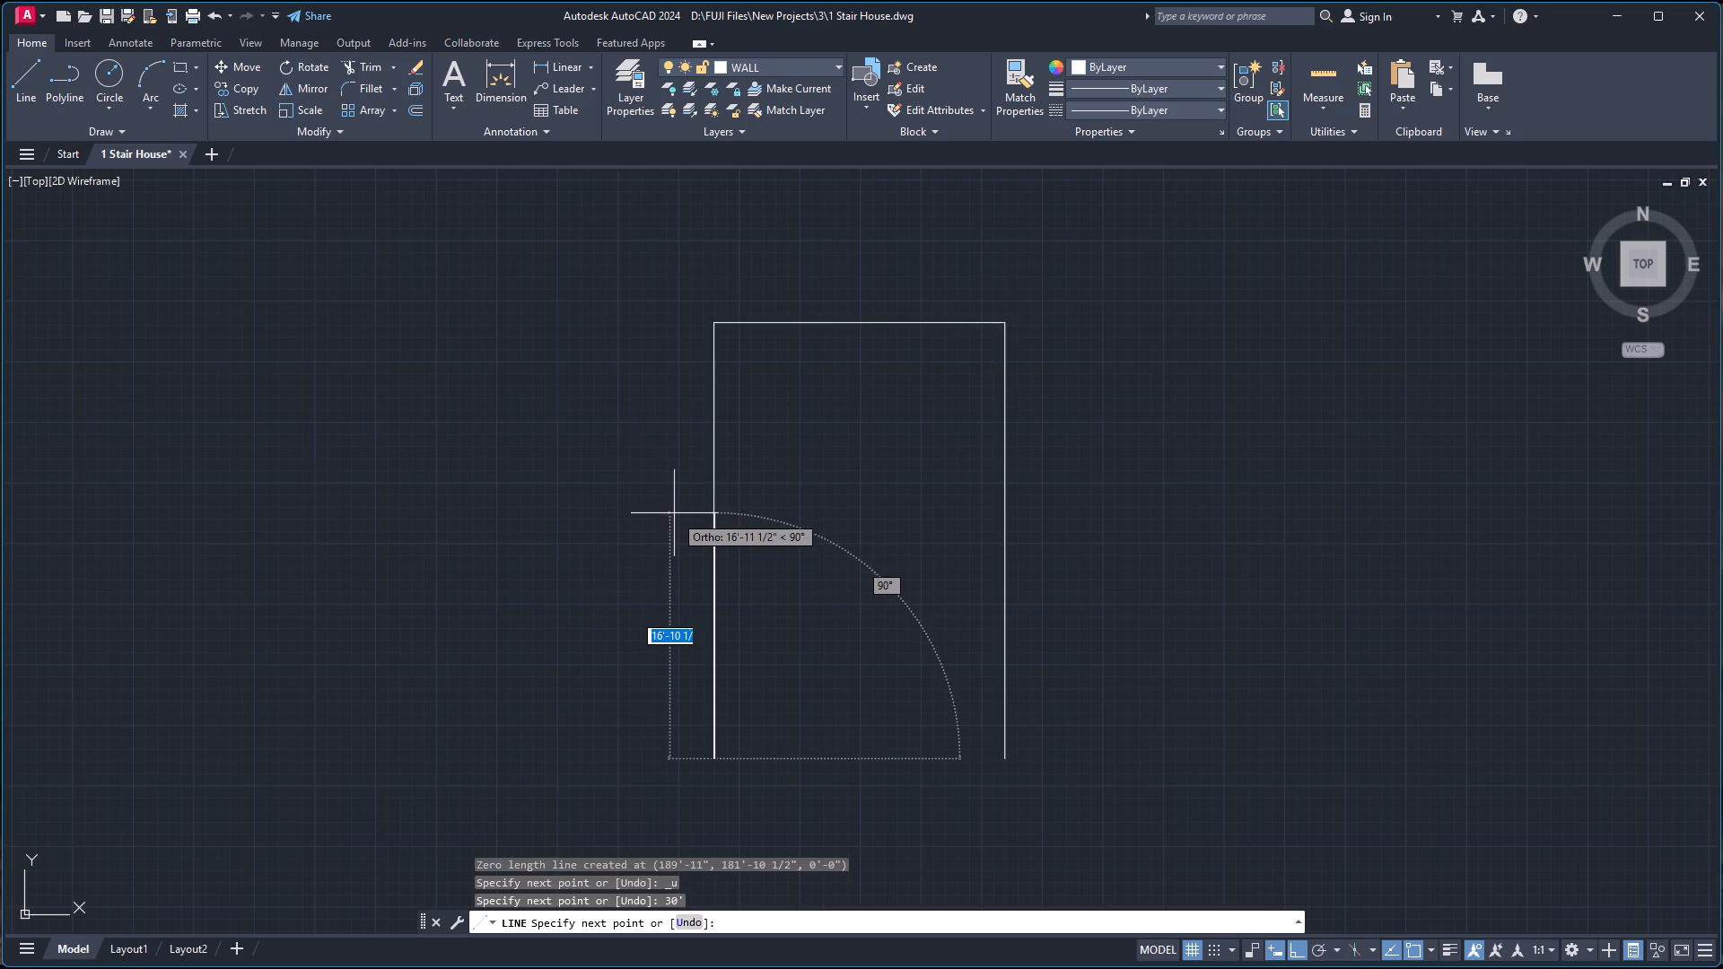
key("space")
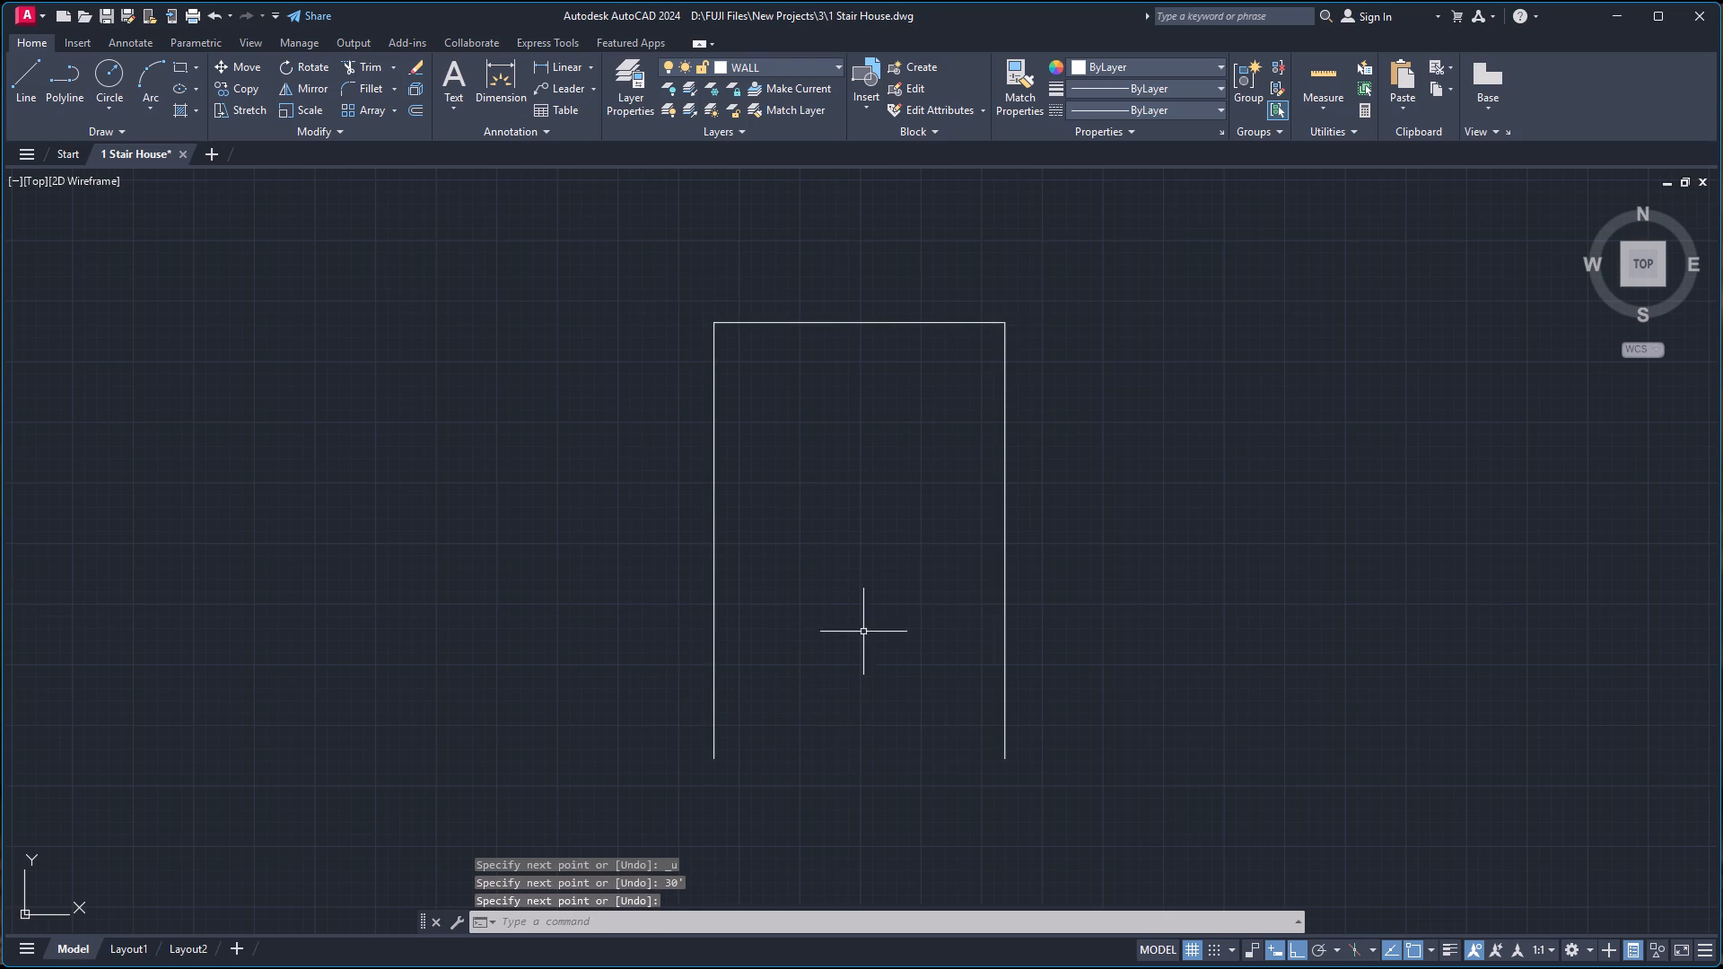
Offset the top wall line 9" downward to form the top wall's inner face.
key("o")
key("Return")
key("Return")
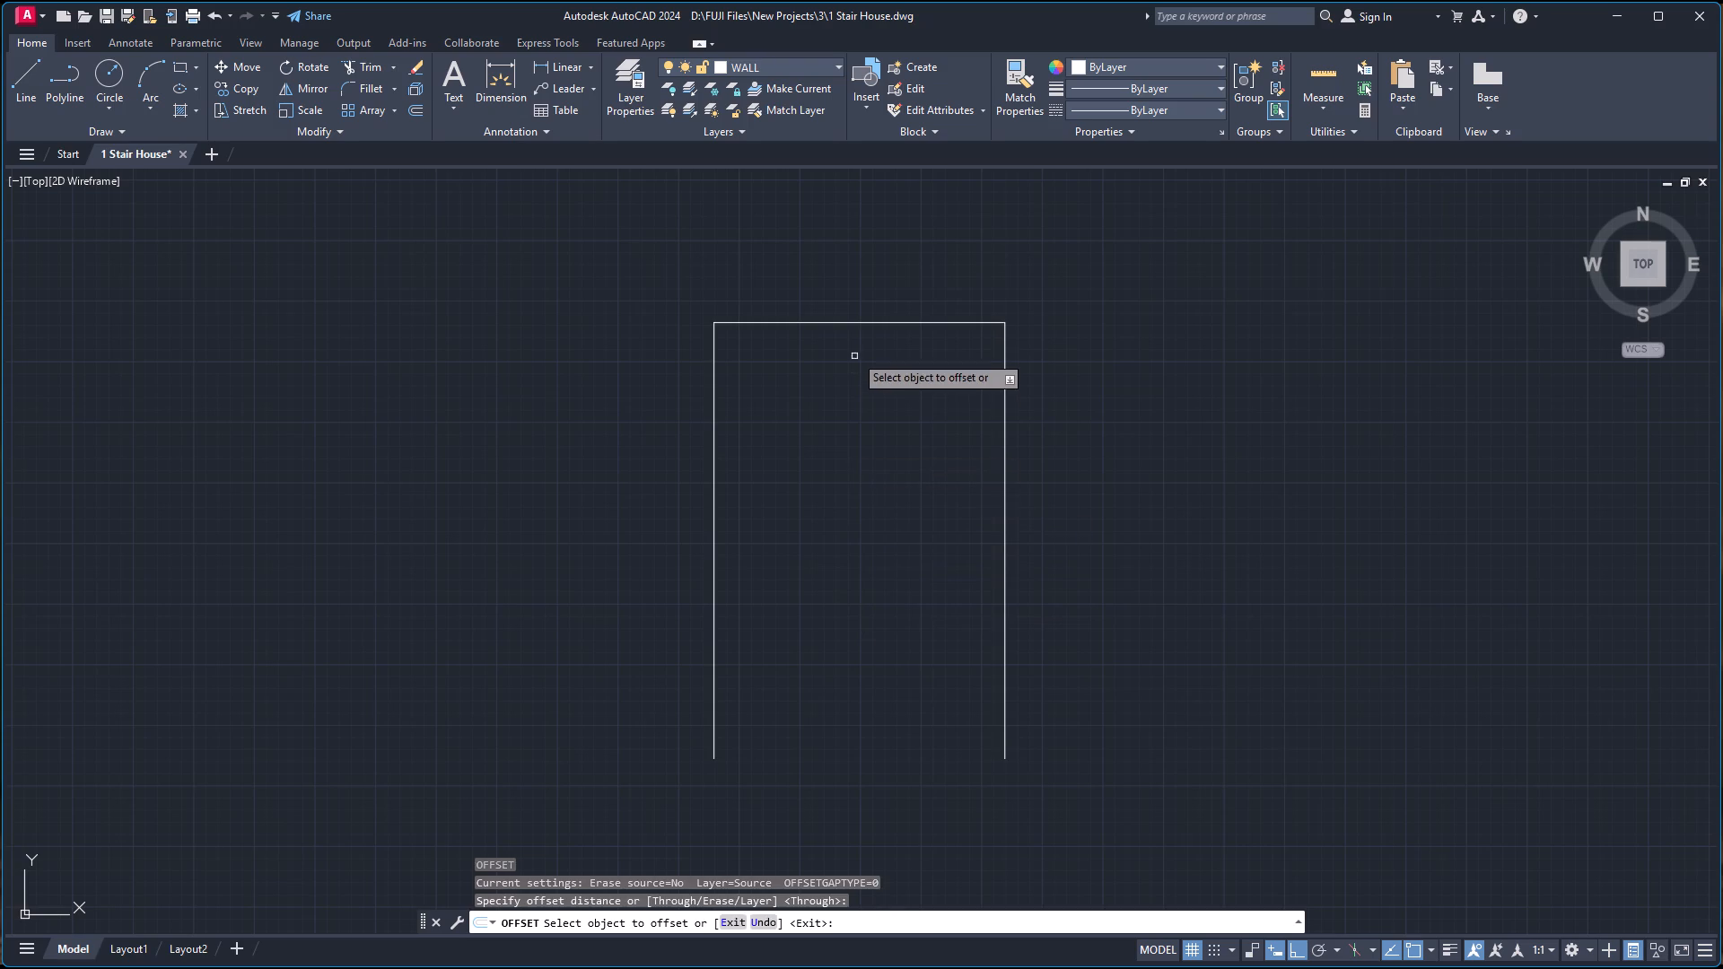
left_click(862, 323)
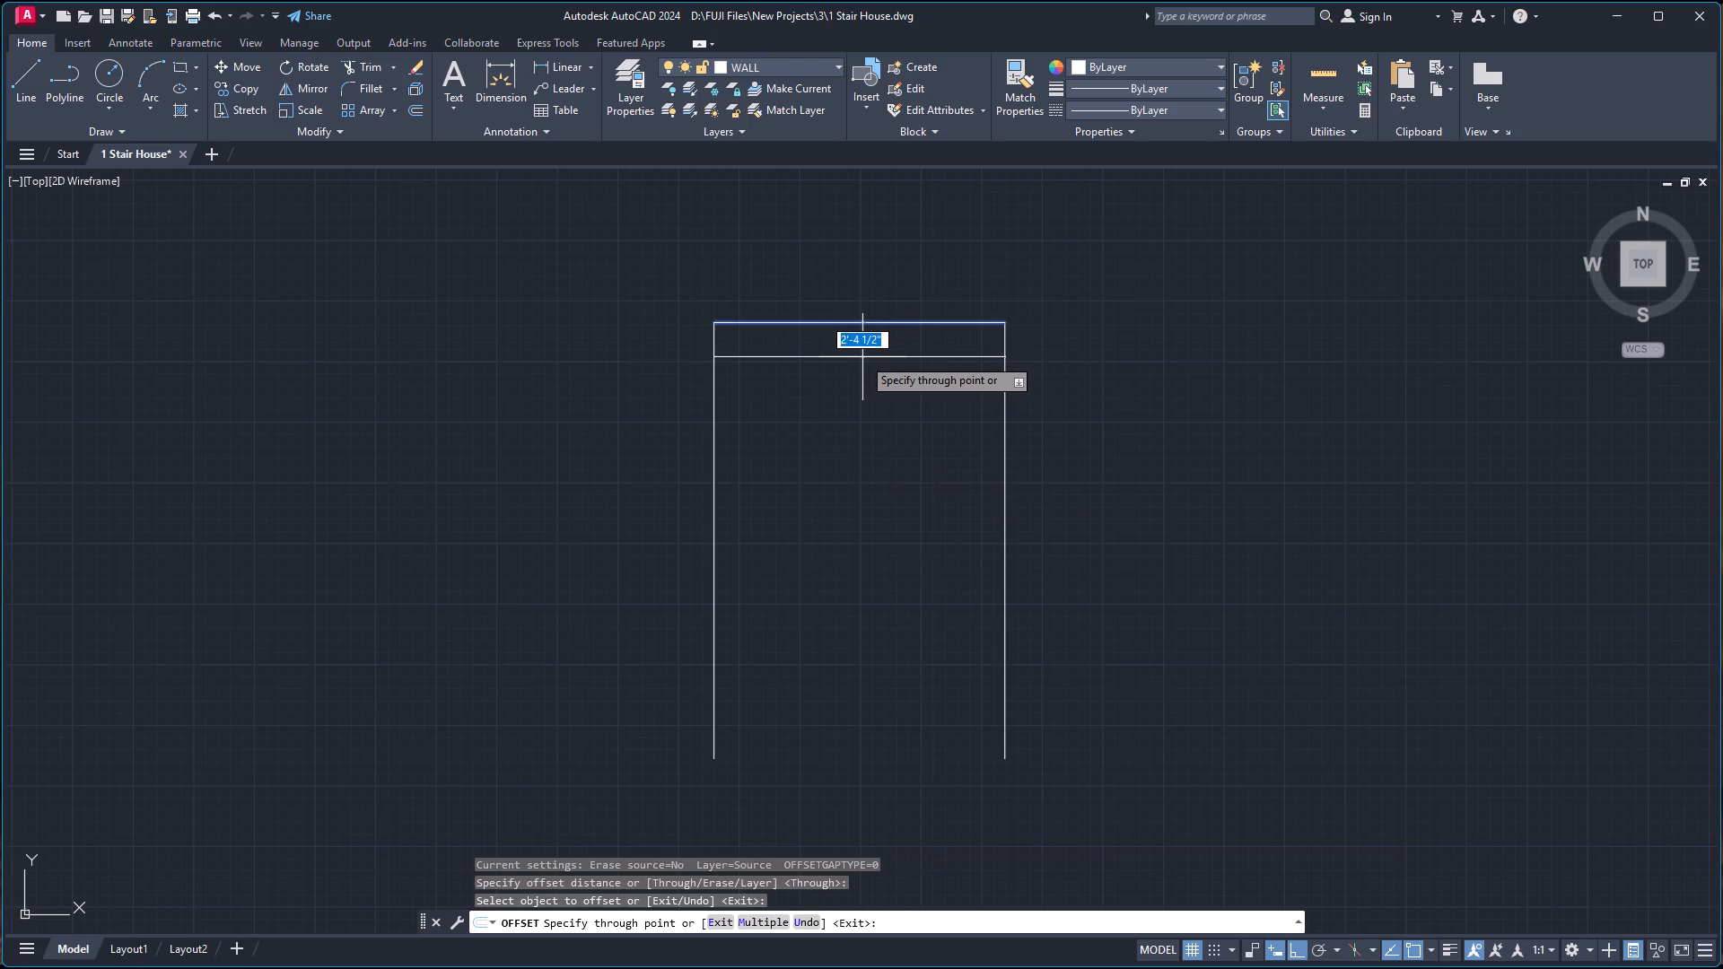
key("9")
key("Return")
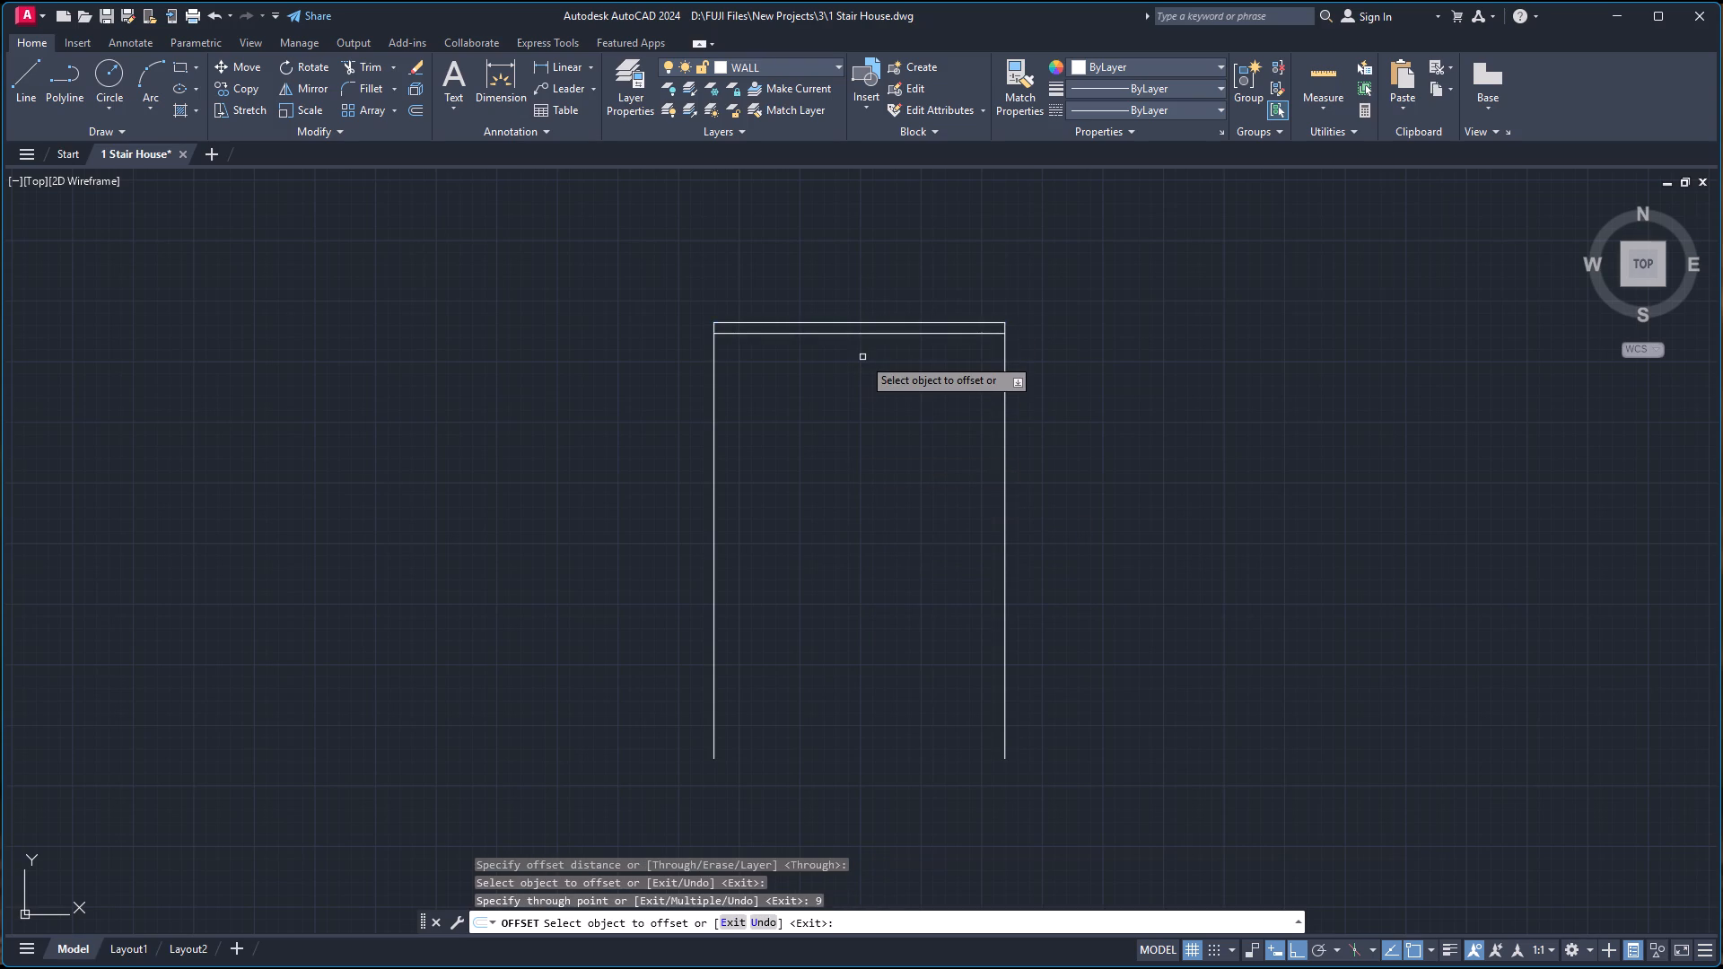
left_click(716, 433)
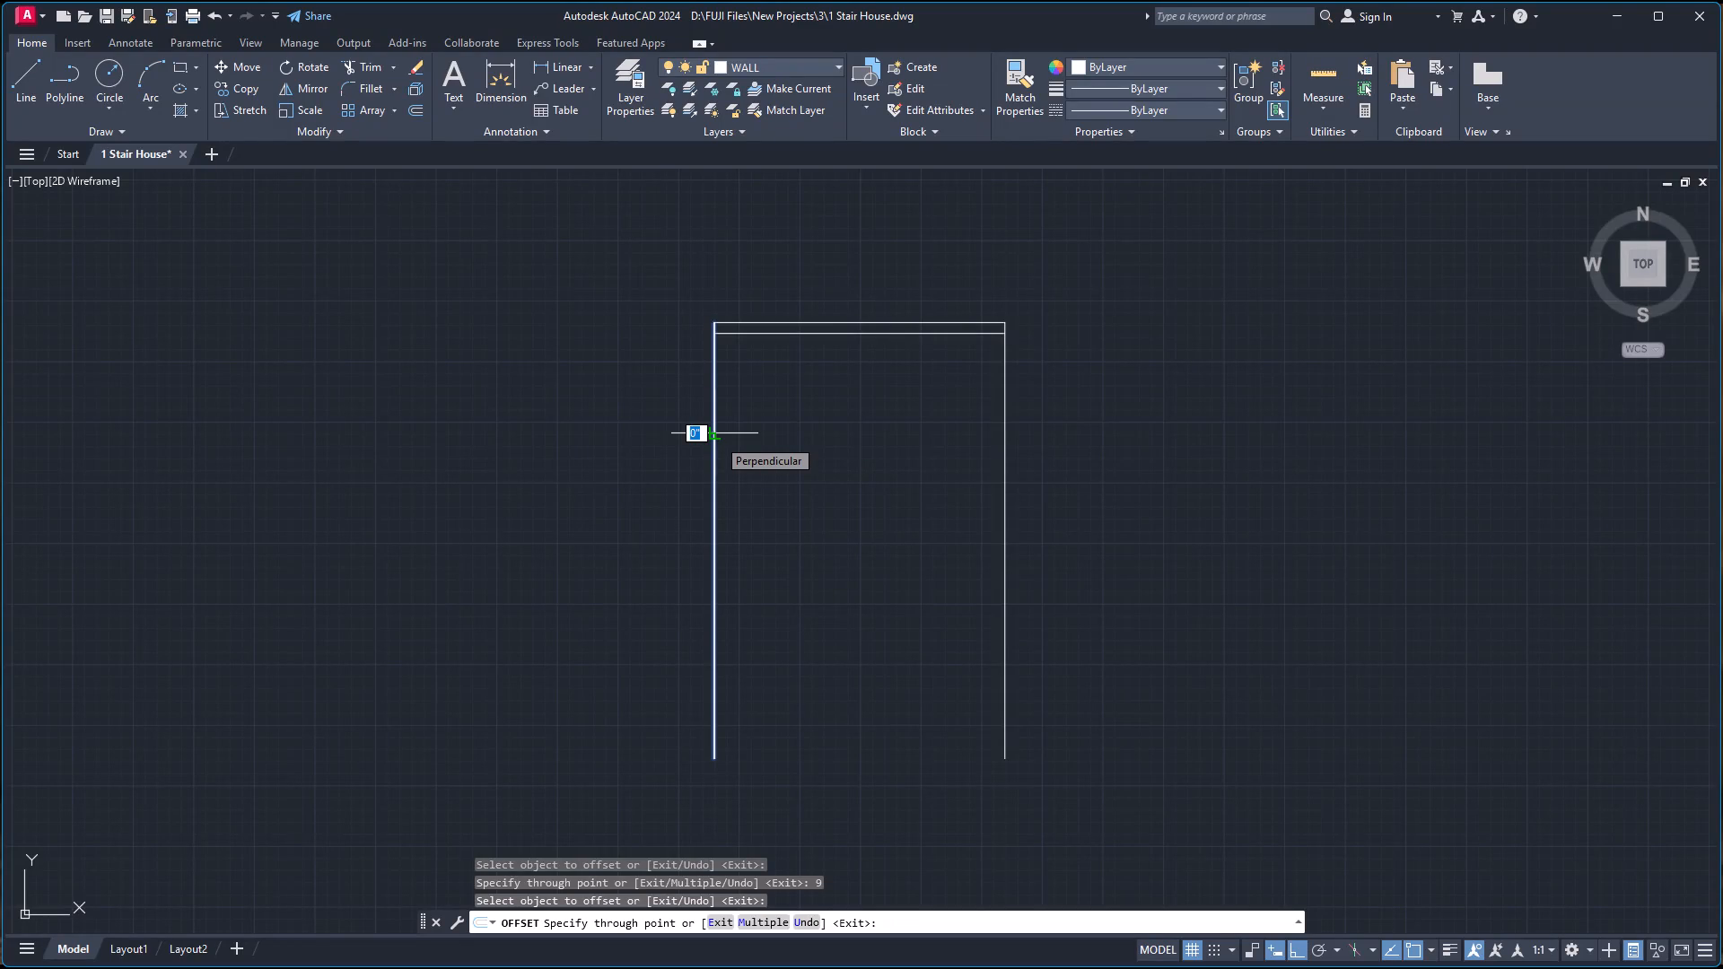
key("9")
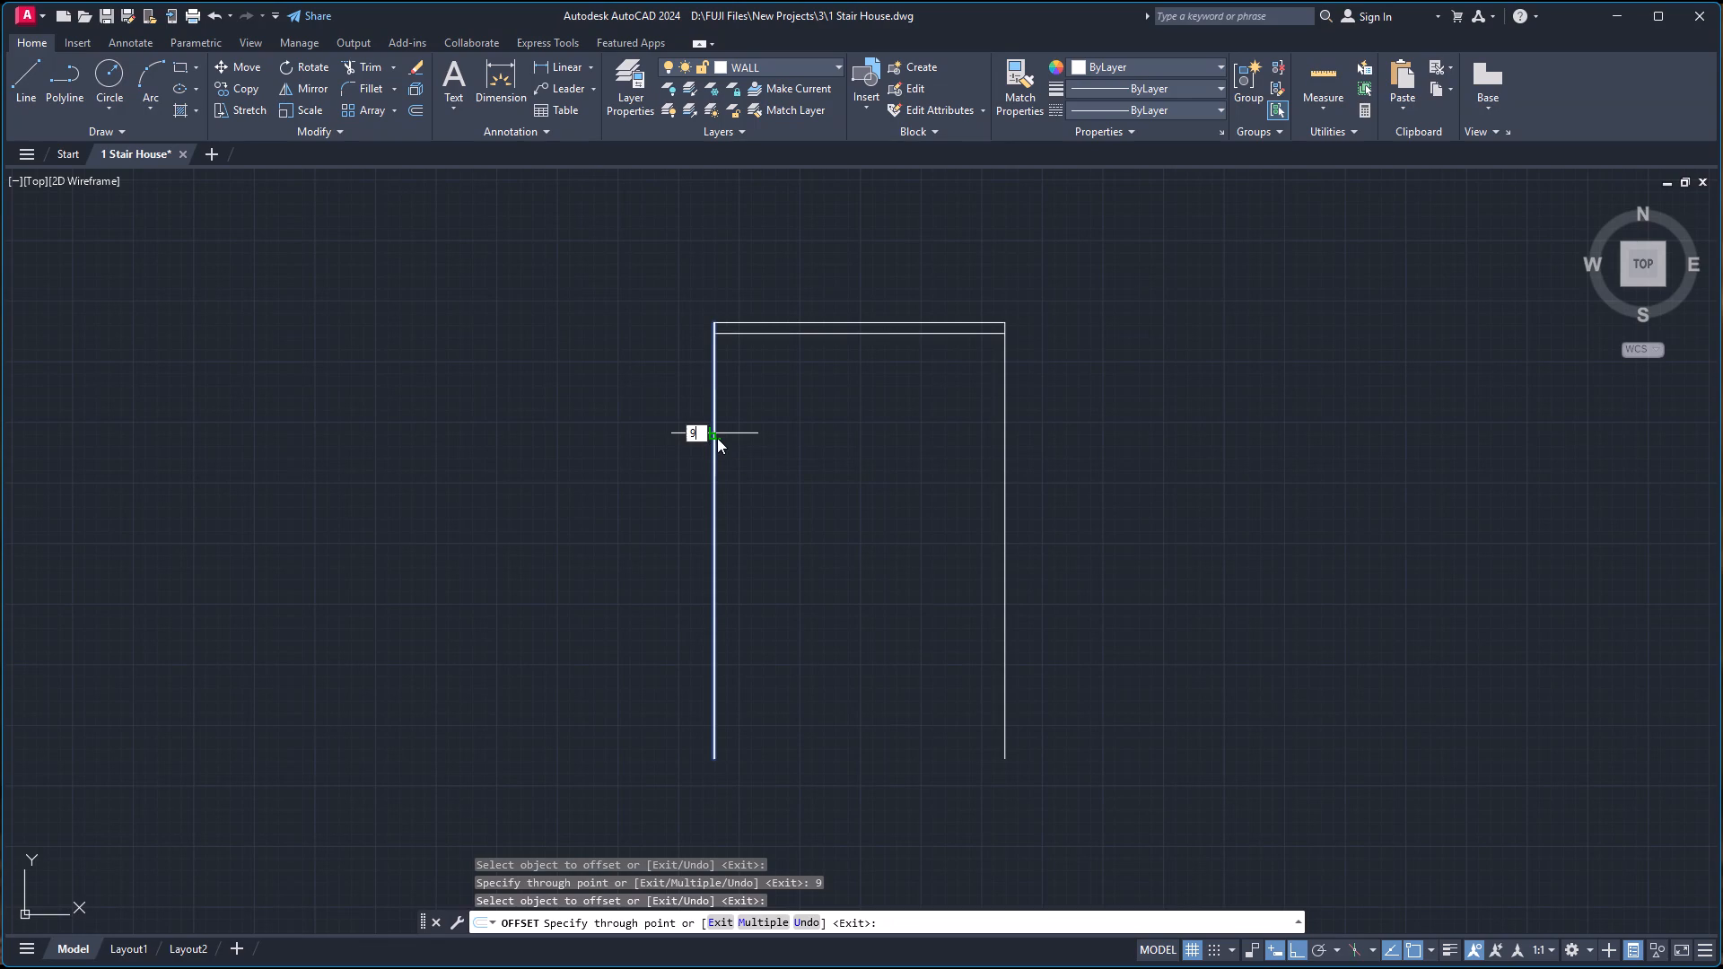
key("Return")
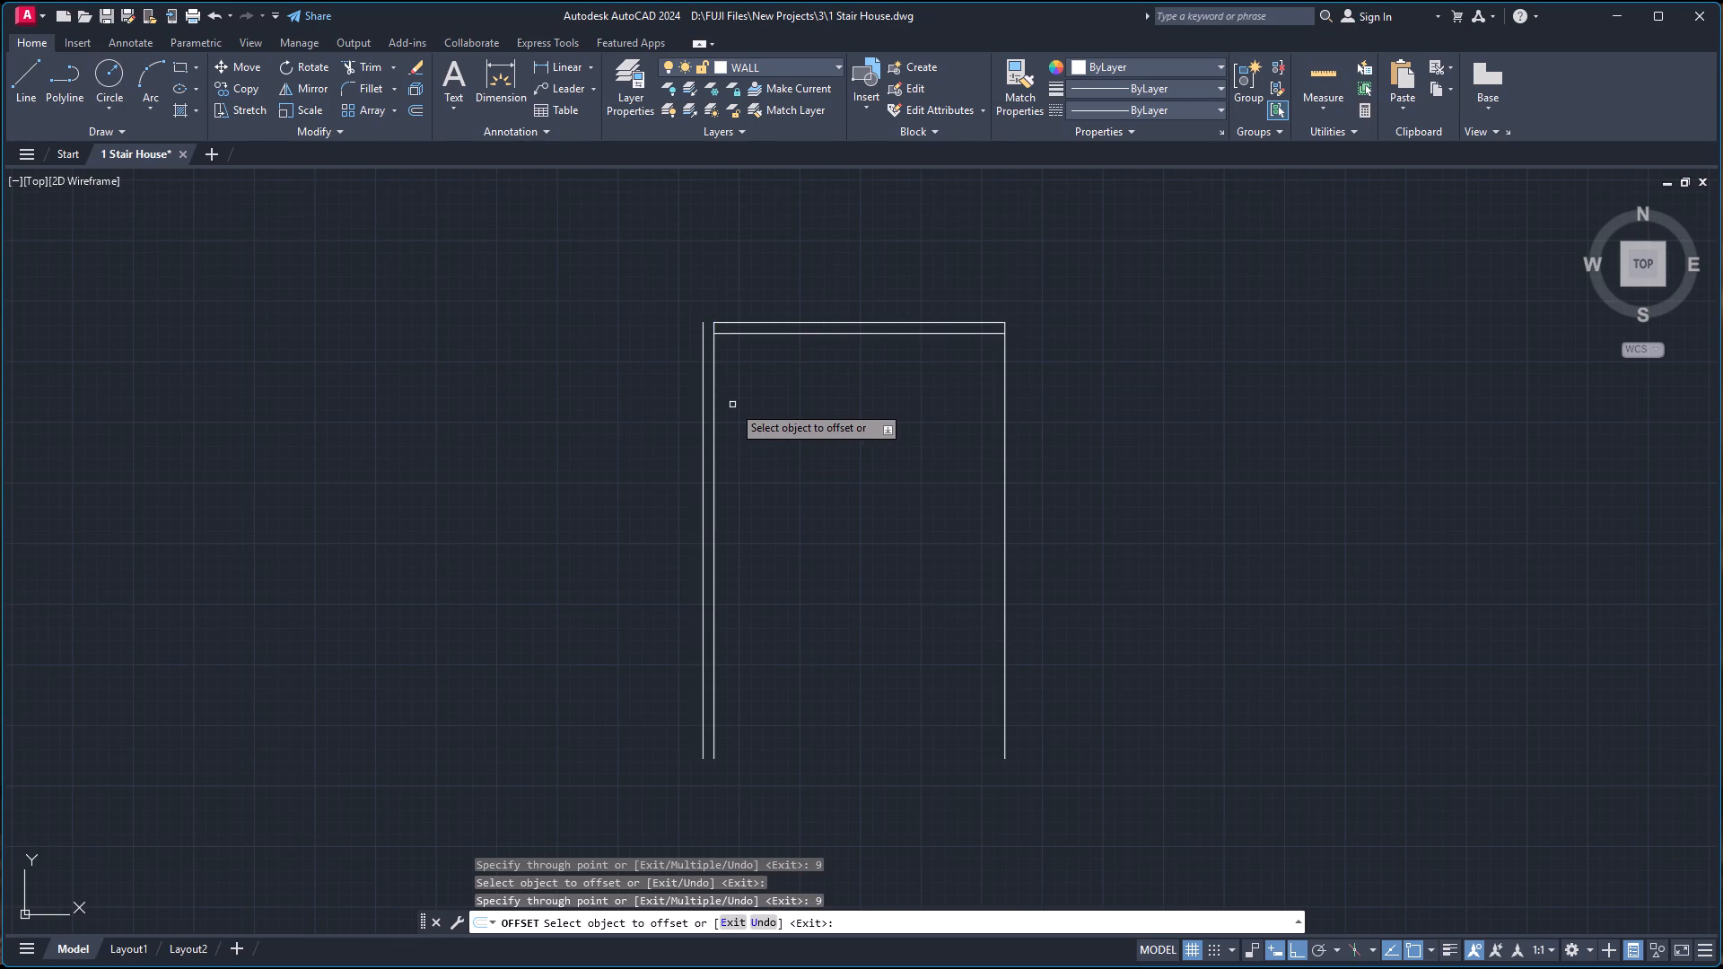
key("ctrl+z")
Offset the left wall line 9" toward the interior to form the left wall's inner face.
left_click(713, 448)
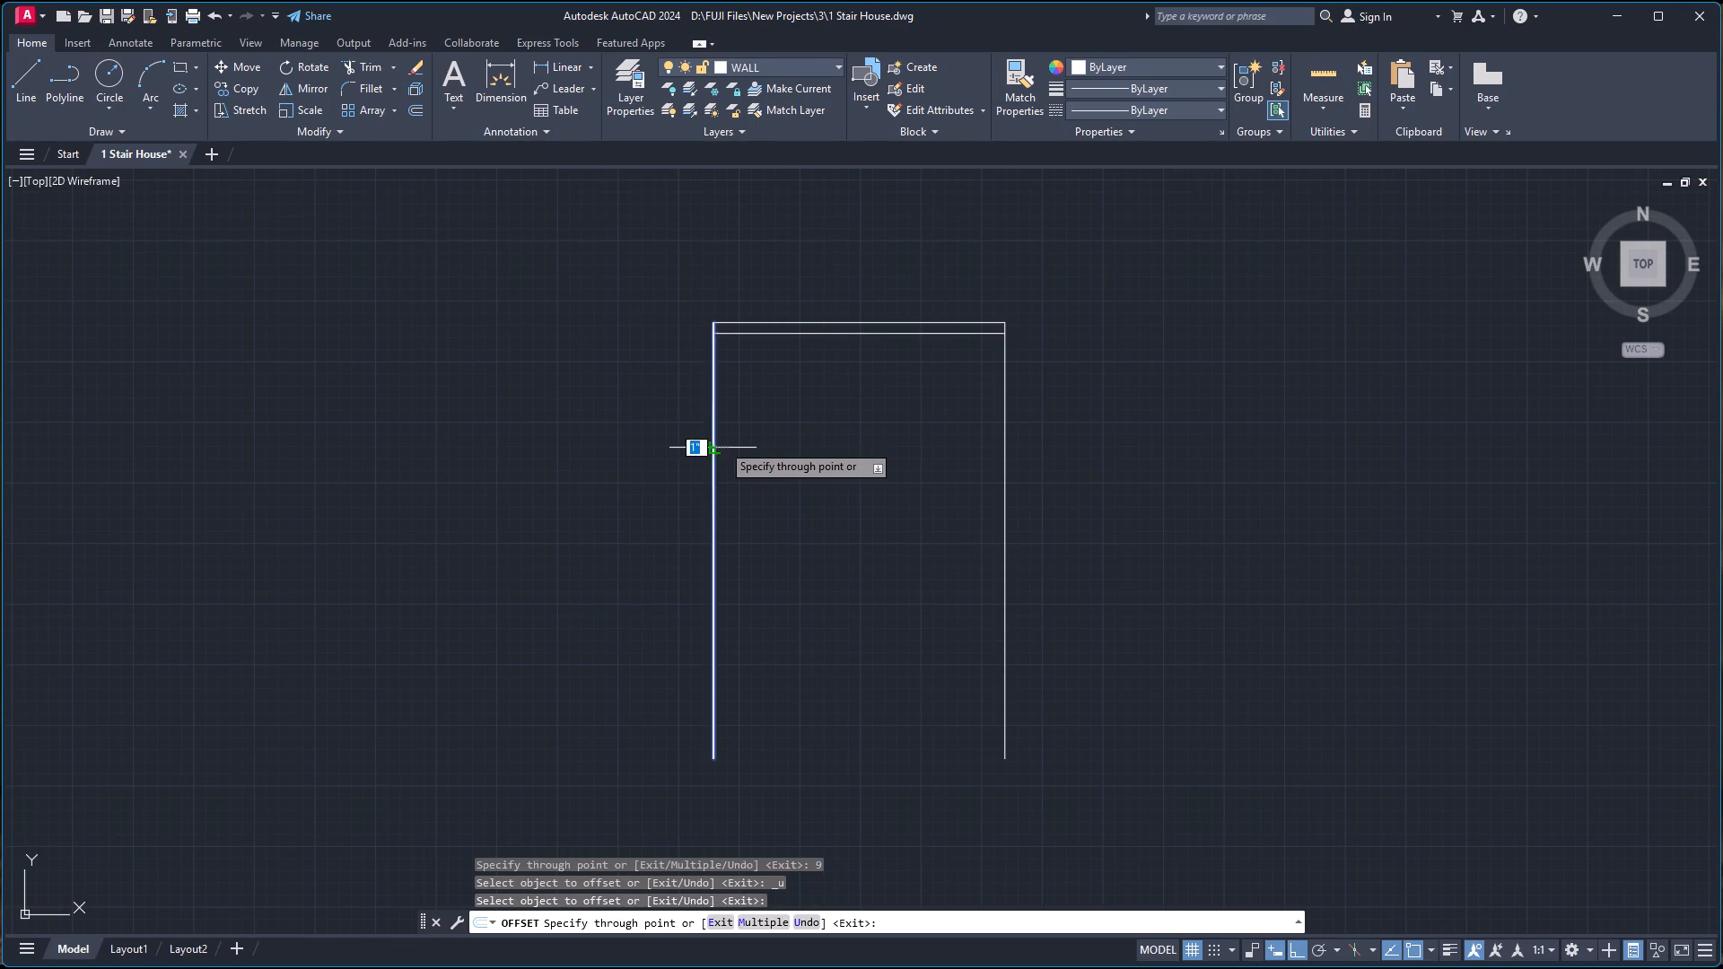
key("9")
key("Return")
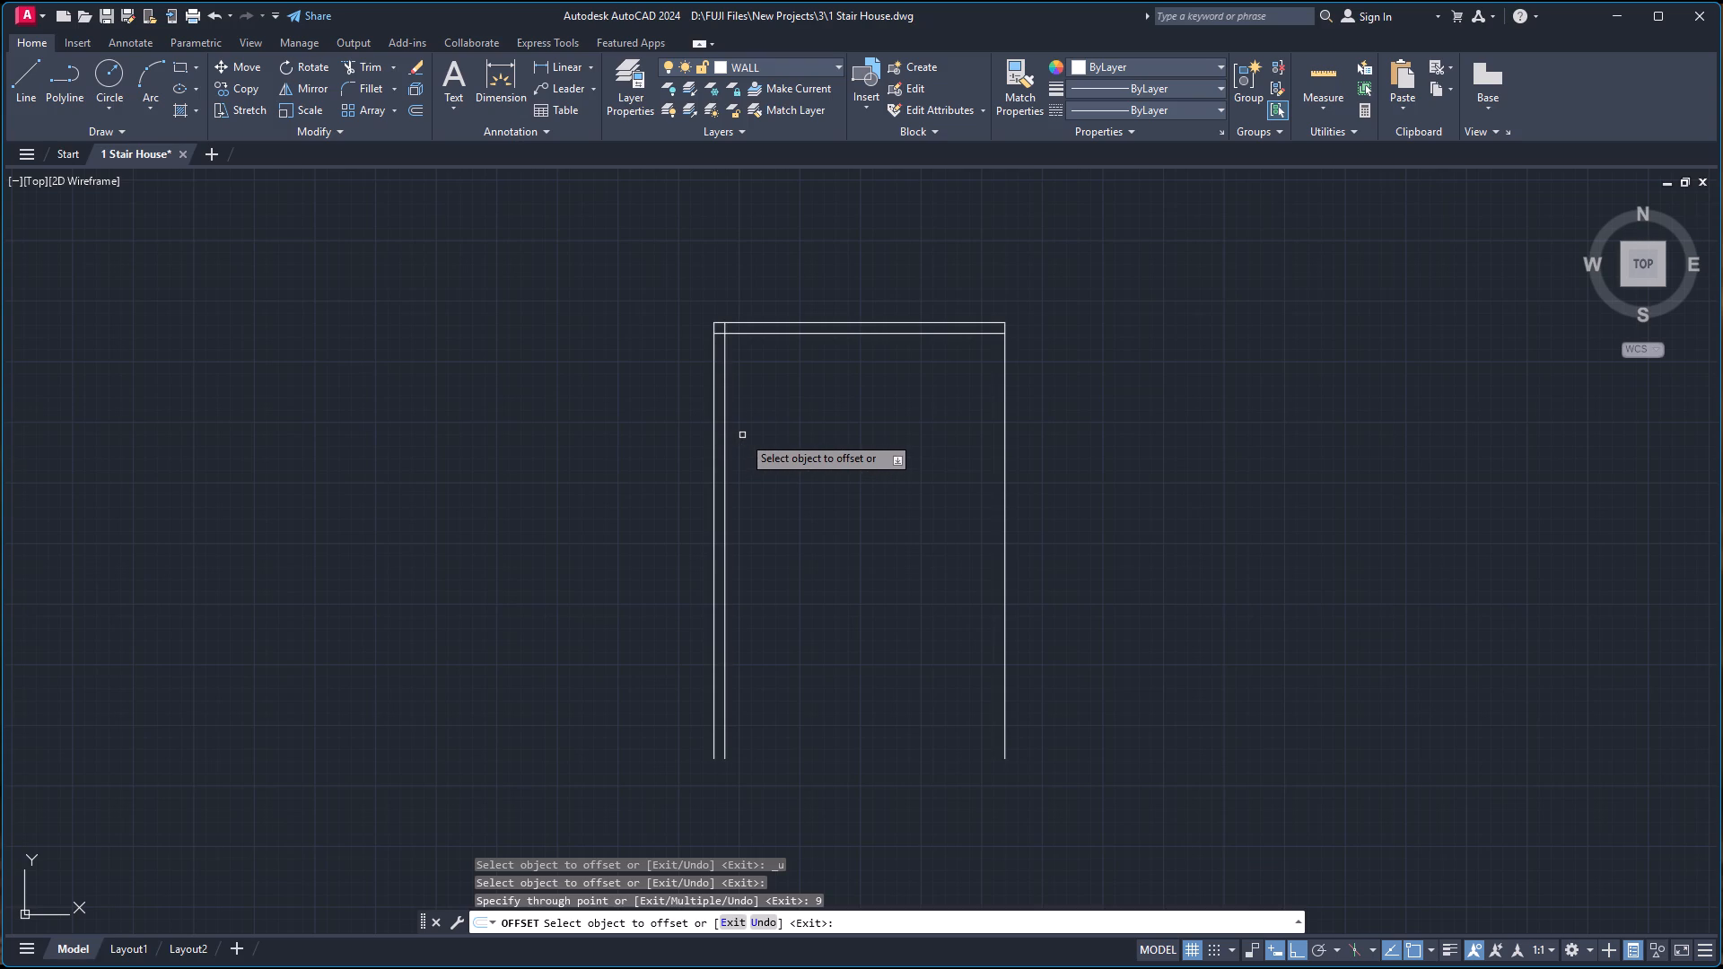
Offset the left wall's inner line 13' to the right, and offset that new line another 4" to form a vertical partition wall.
scroll(742, 435, "up", 1)
left_click(713, 437)
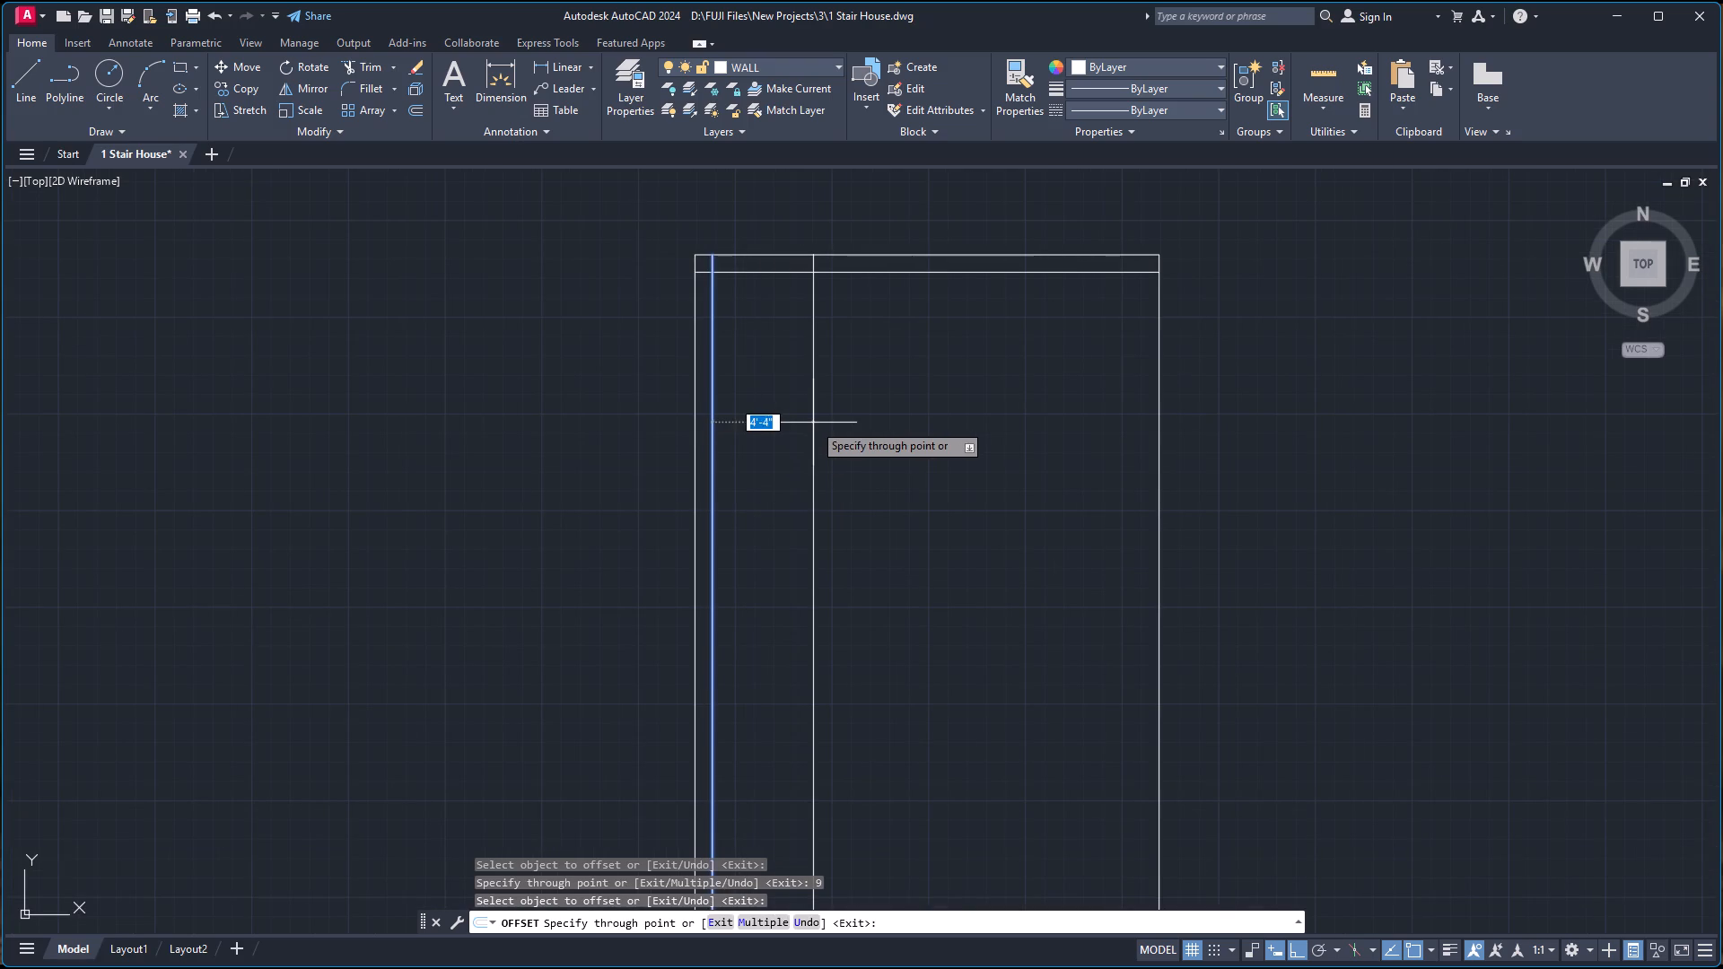
type("13'")
key("Return")
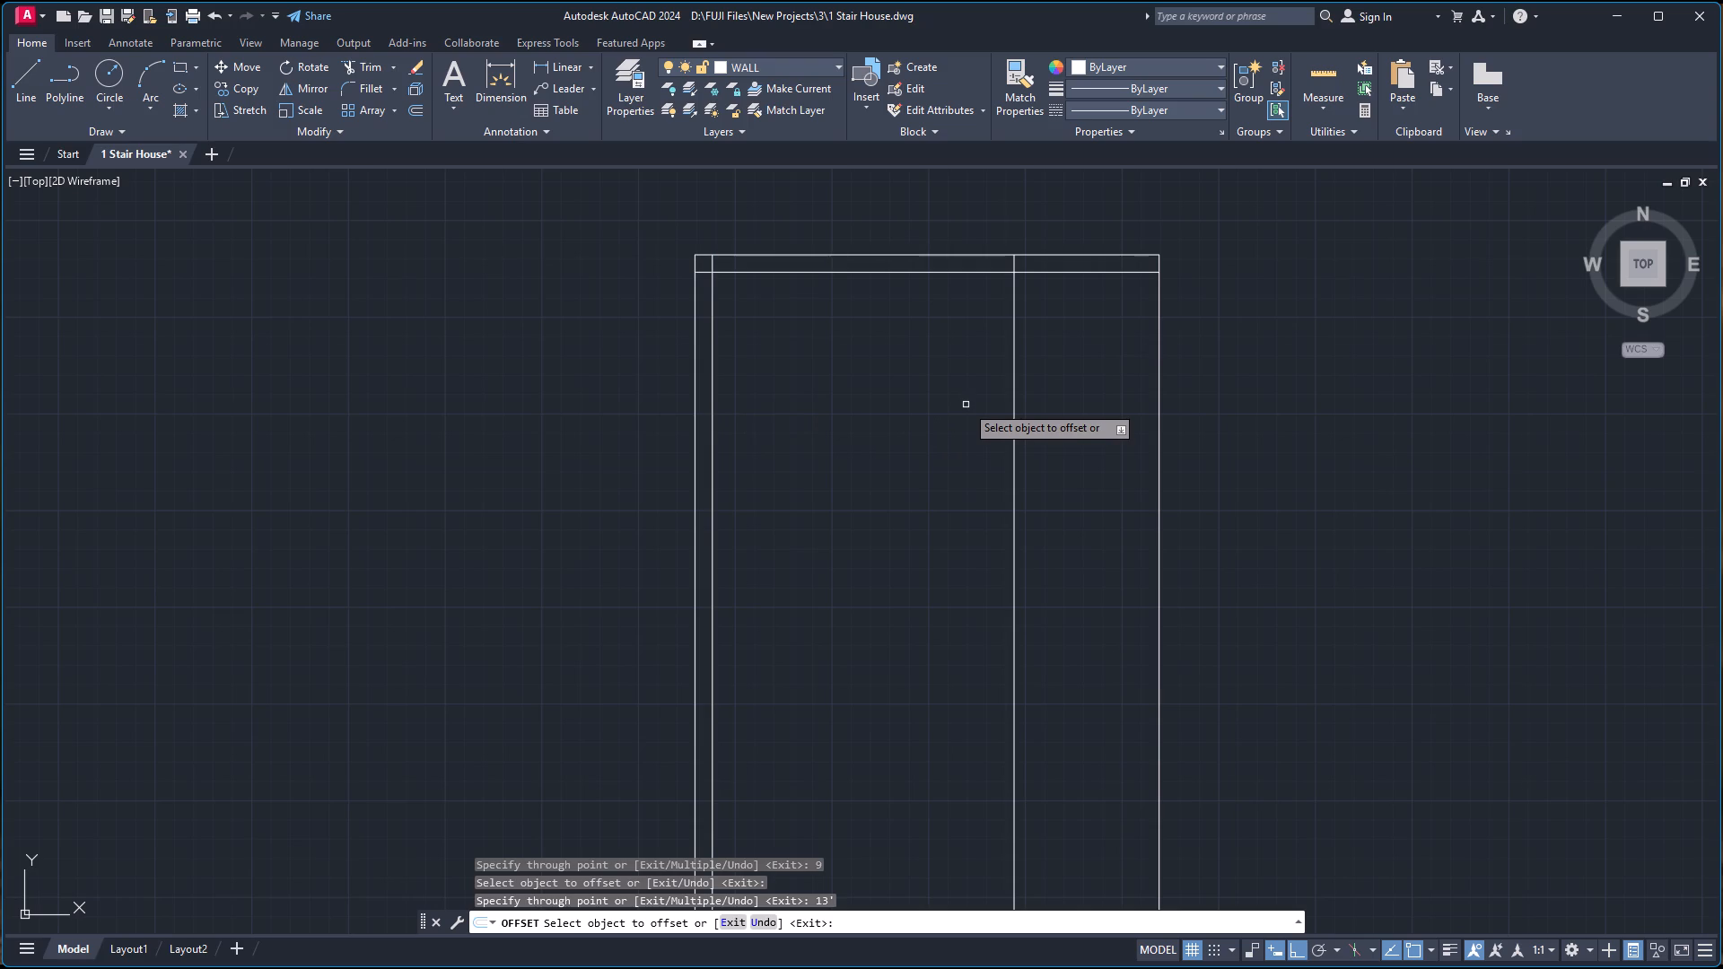
left_click(1013, 388)
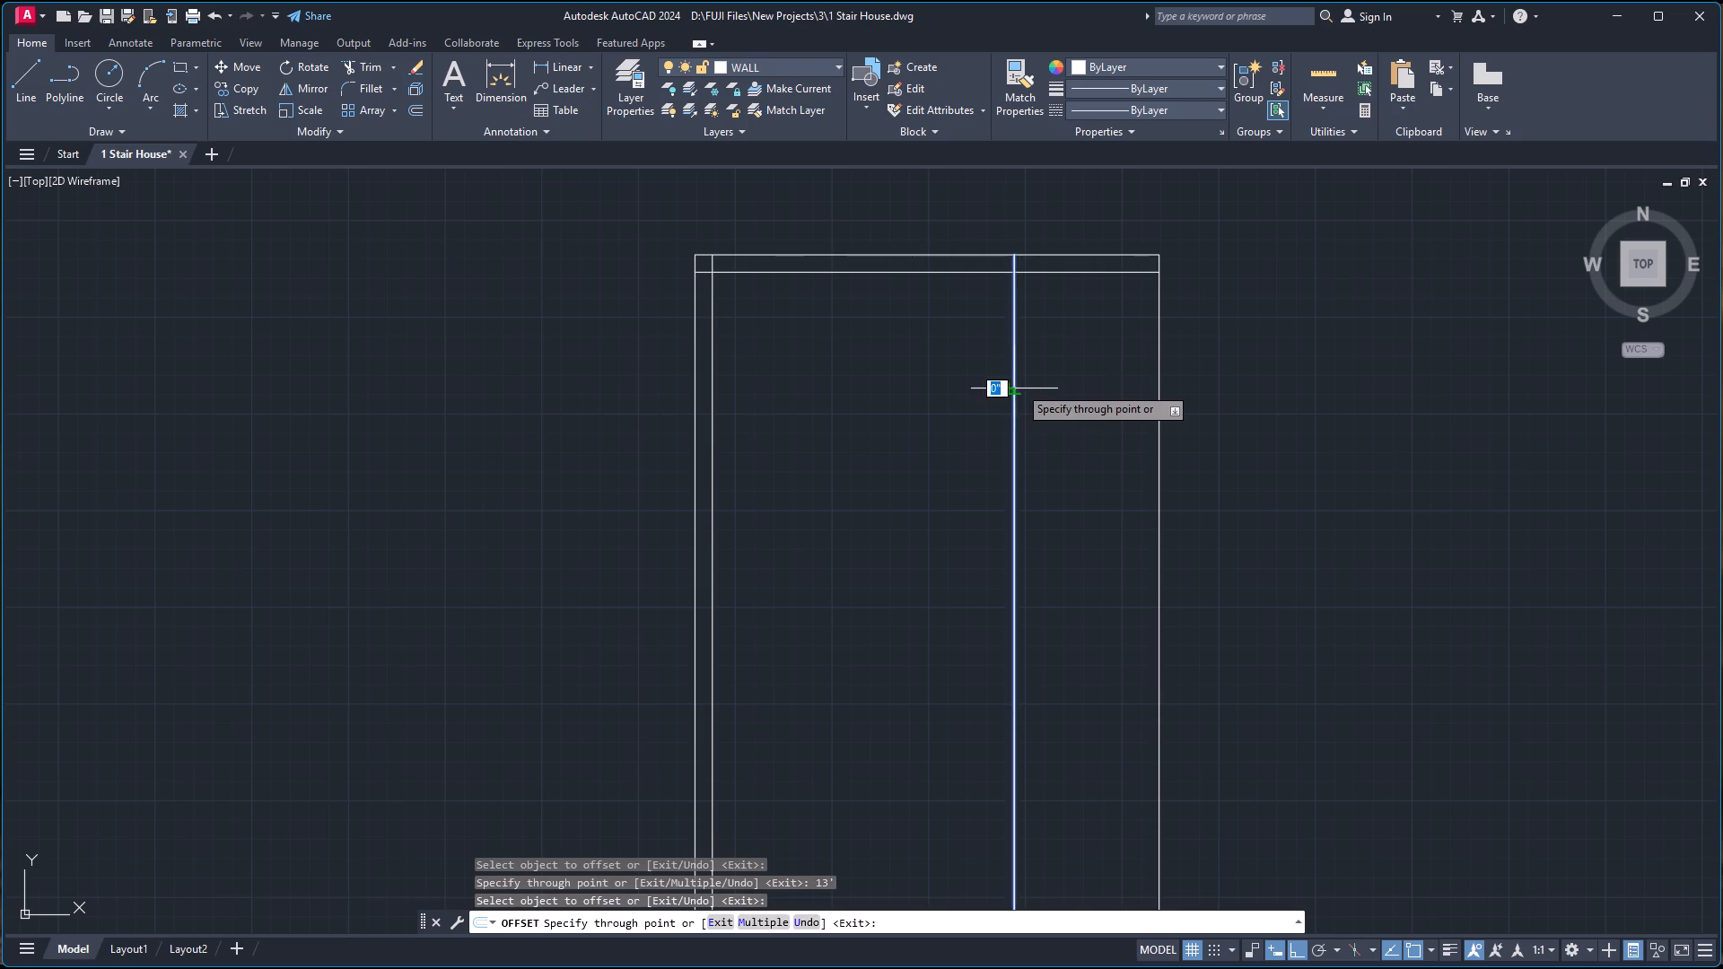
key("4")
key("Return")
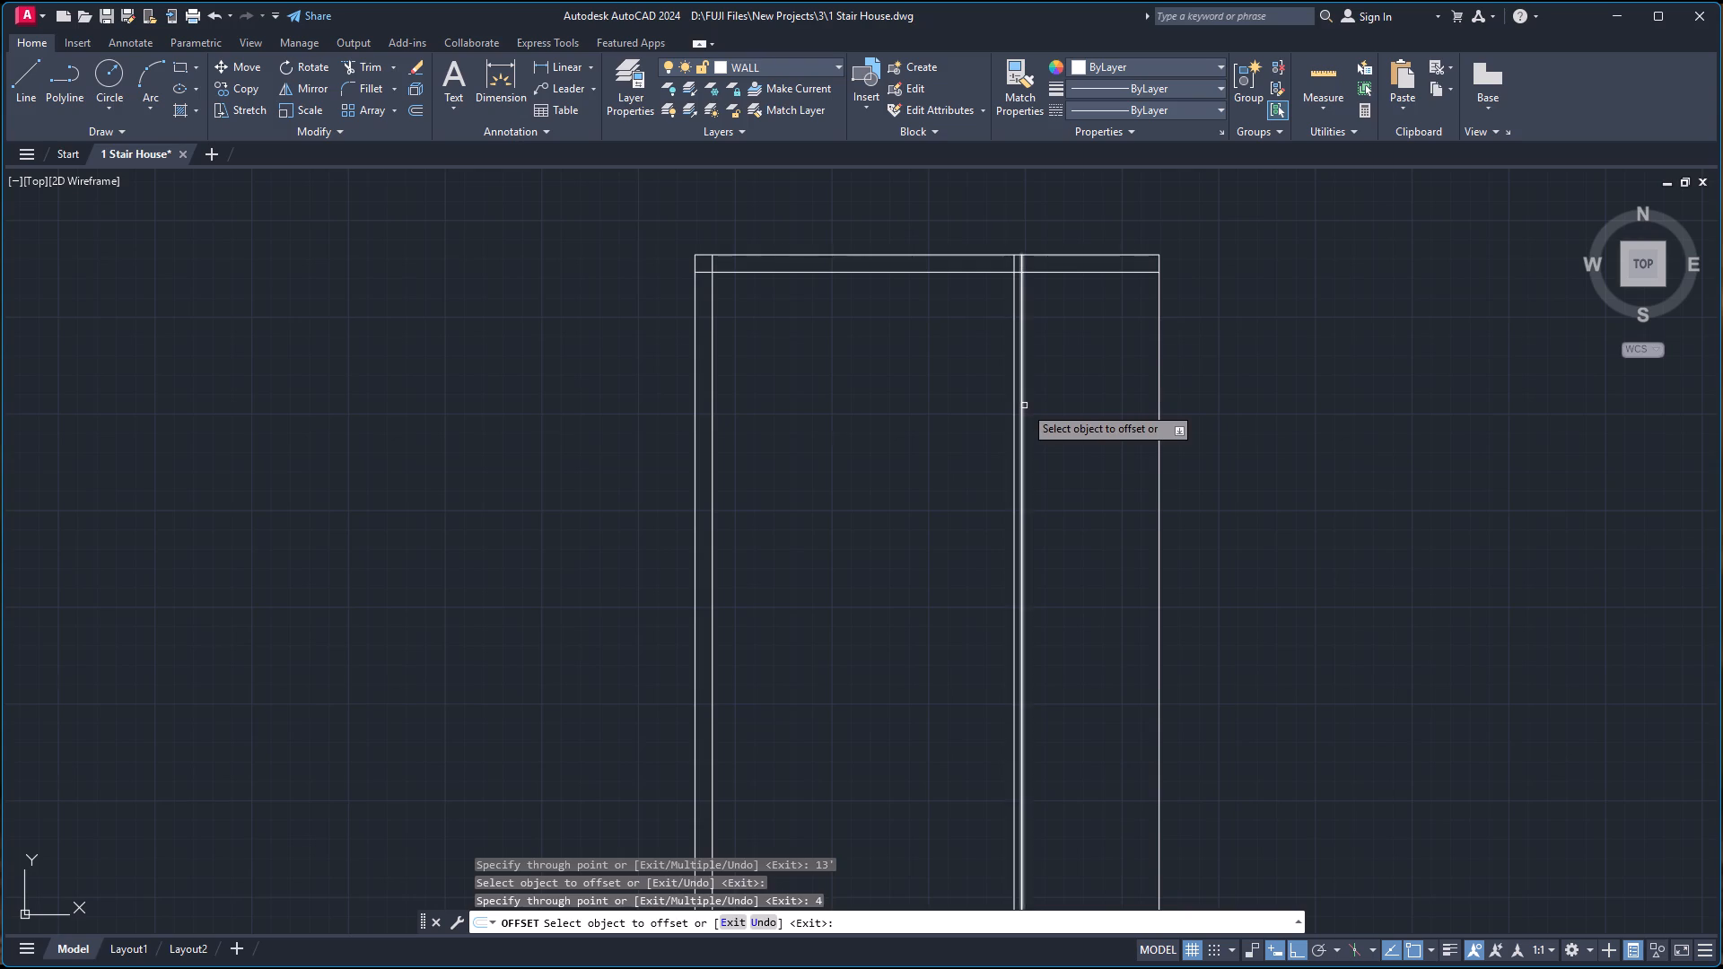
Offset the vertical partition's right line 5'-2" to the right to form the right wall's inner face.
left_click(1024, 406)
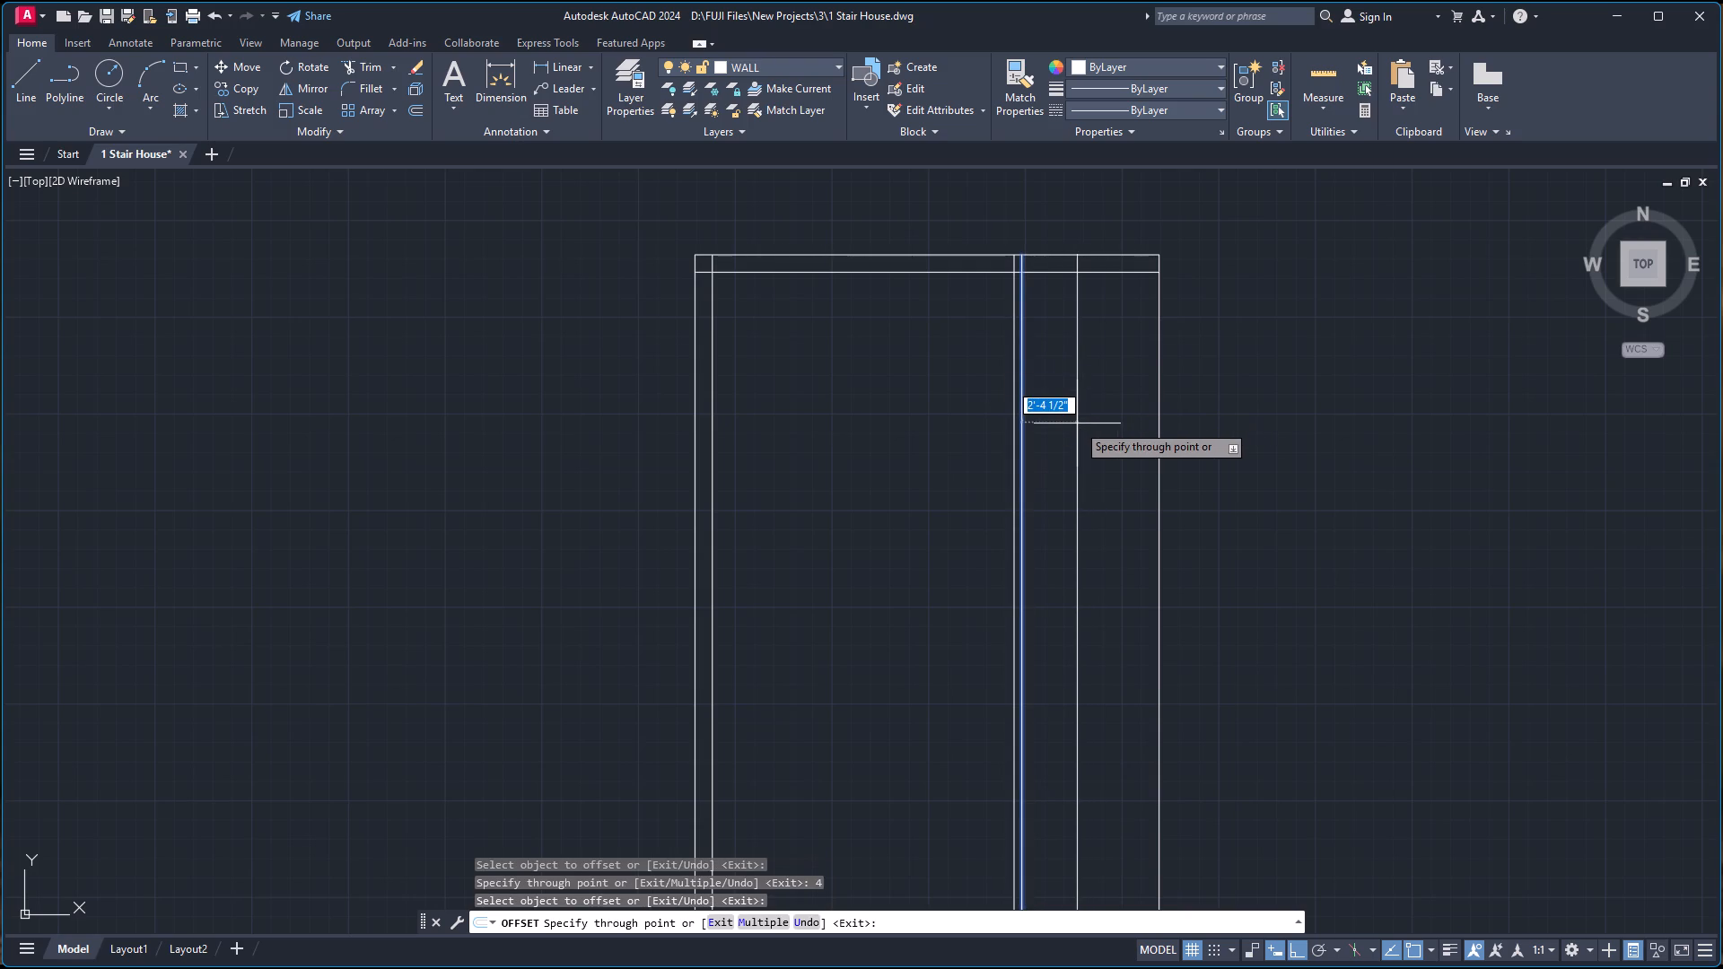
key("5")
type("'-2")
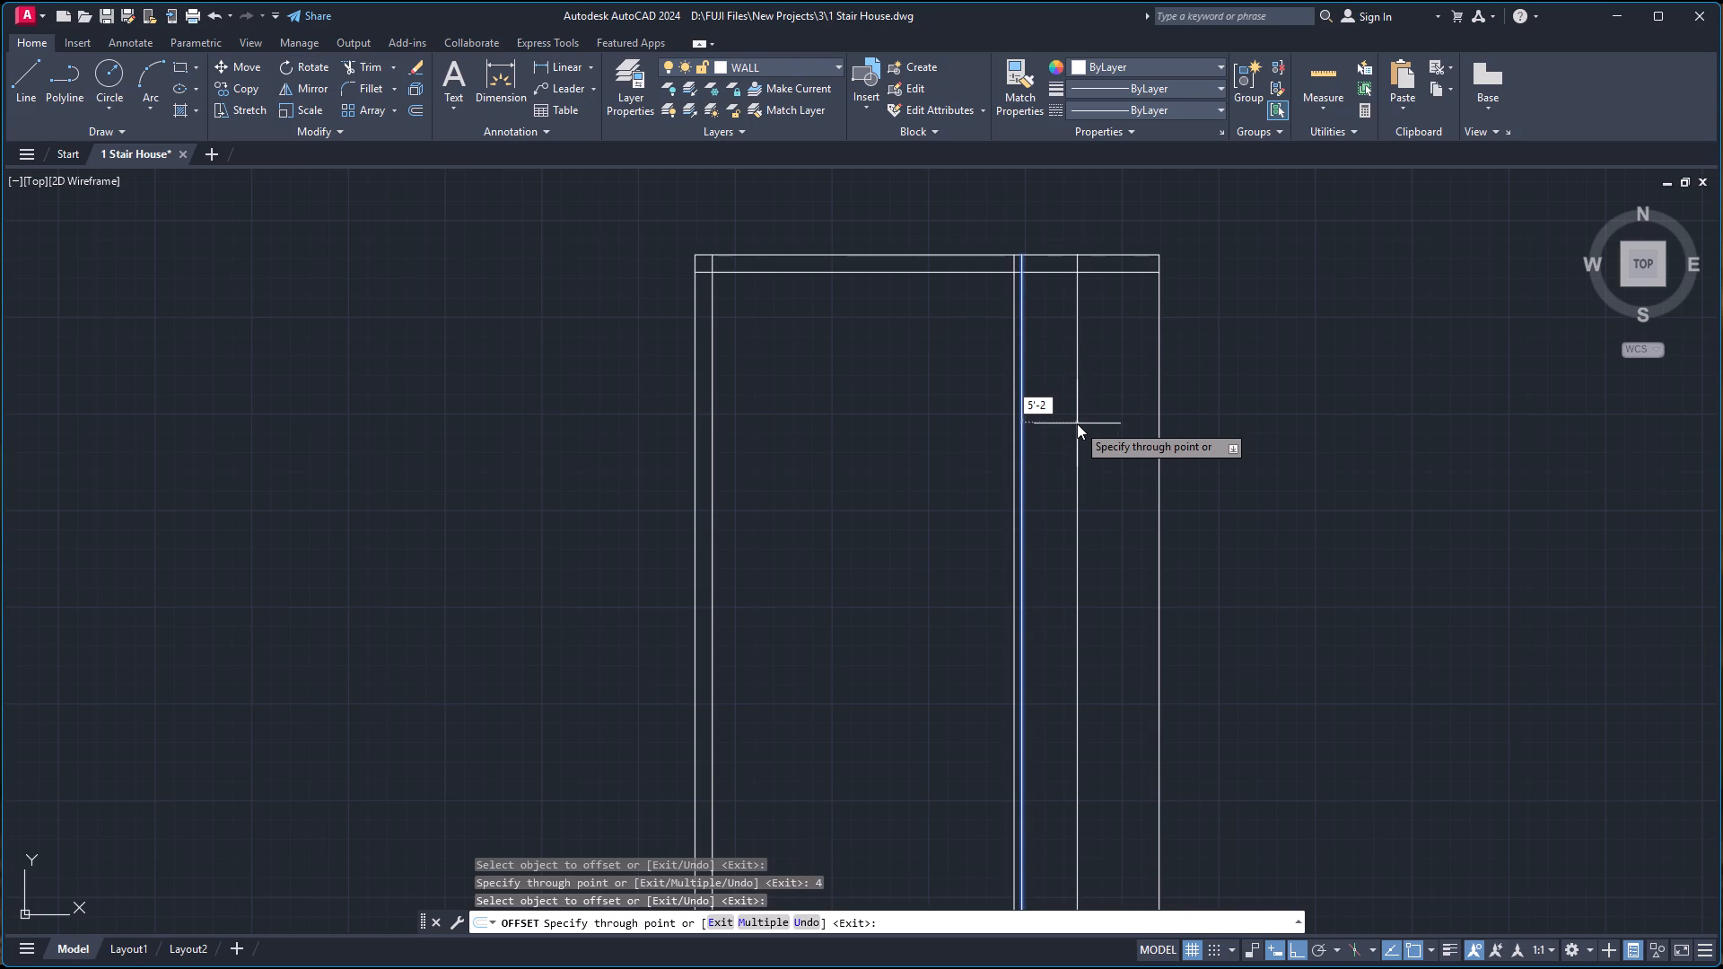
key("Return")
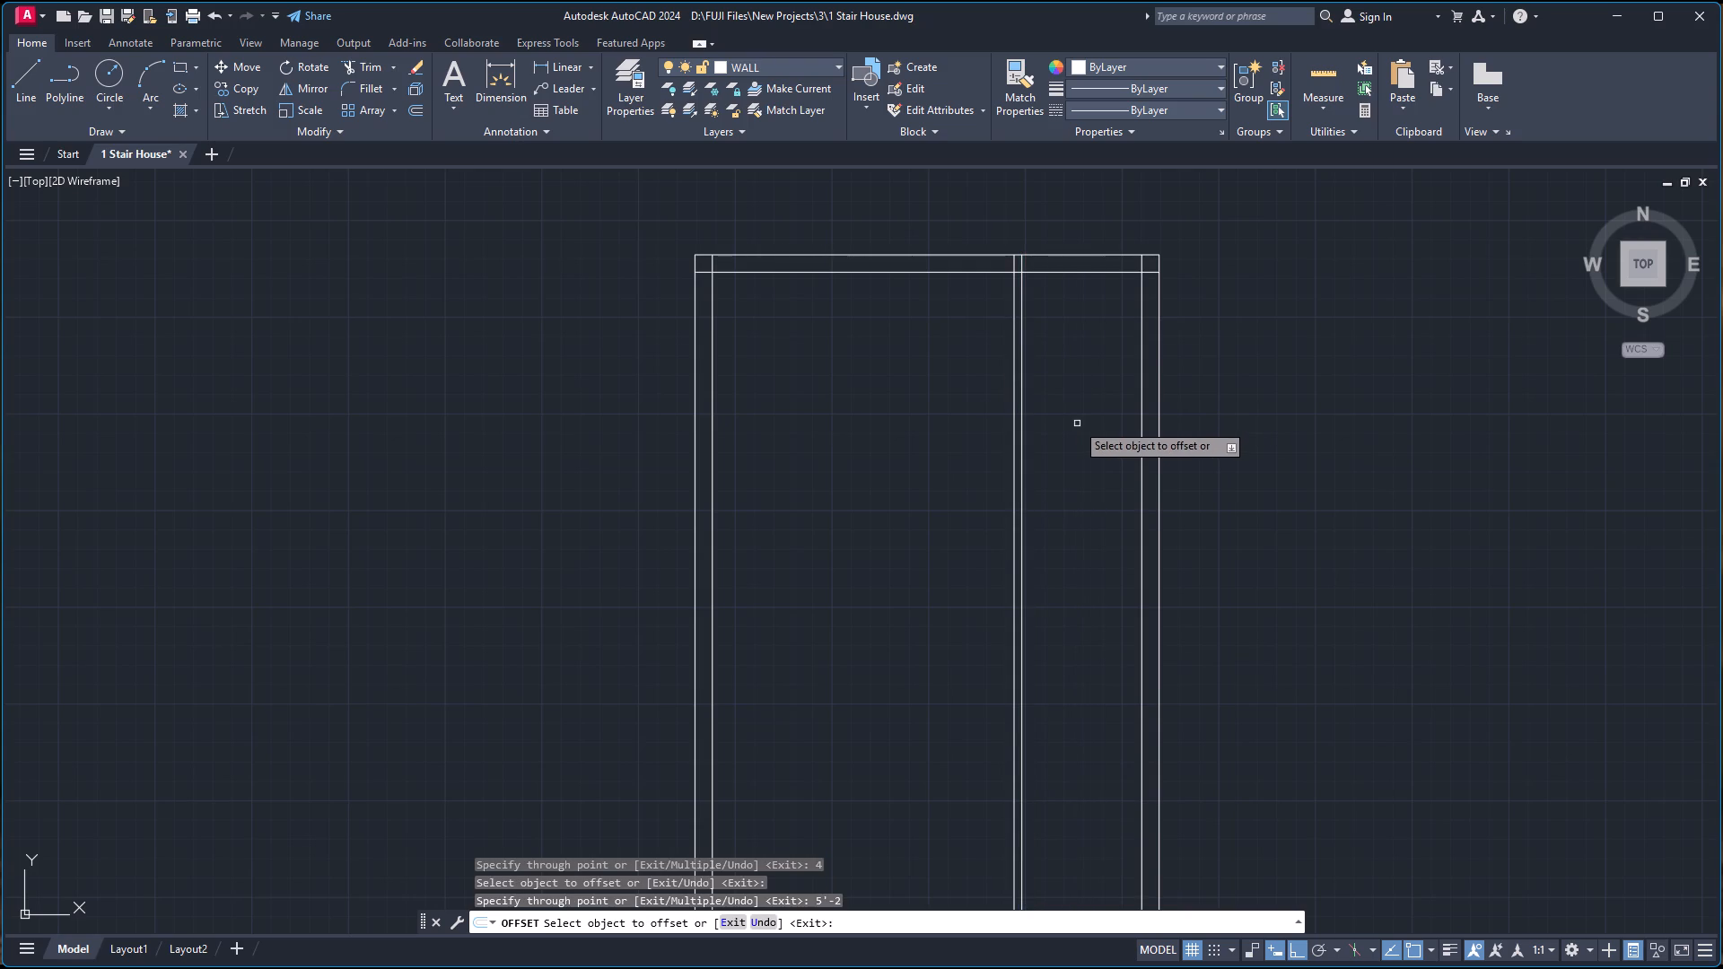
Check the wall thickness and outline dimensions with Quick measure.
left_click(1323, 84)
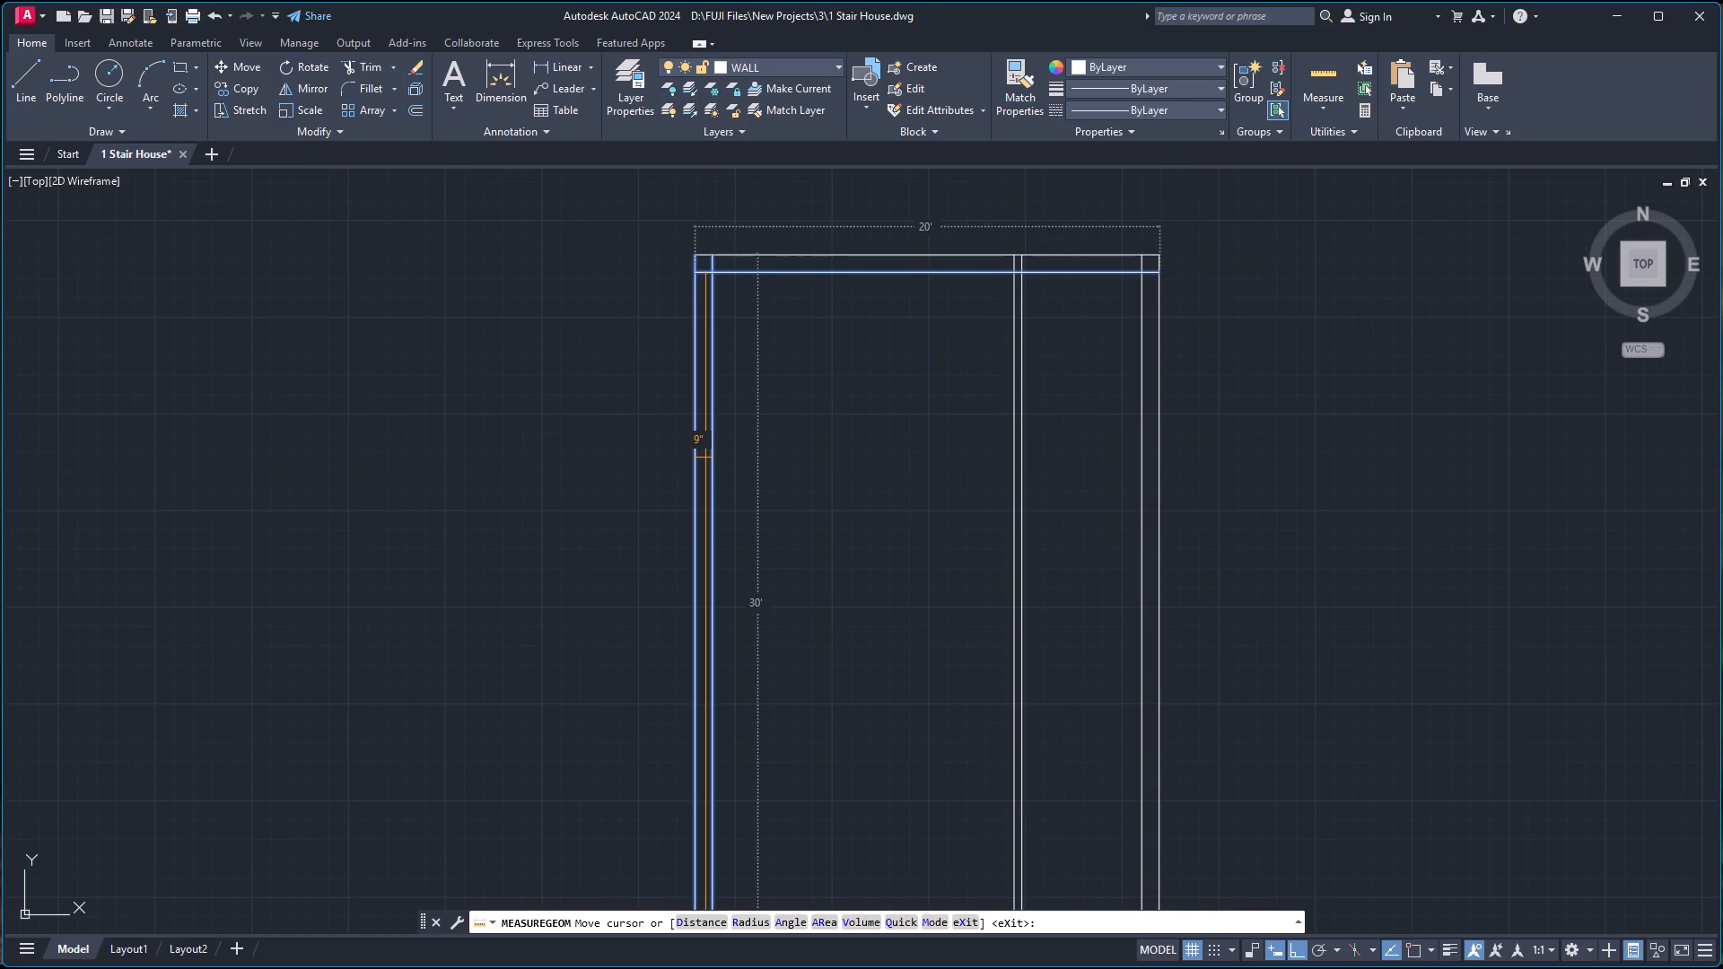
key("Escape")
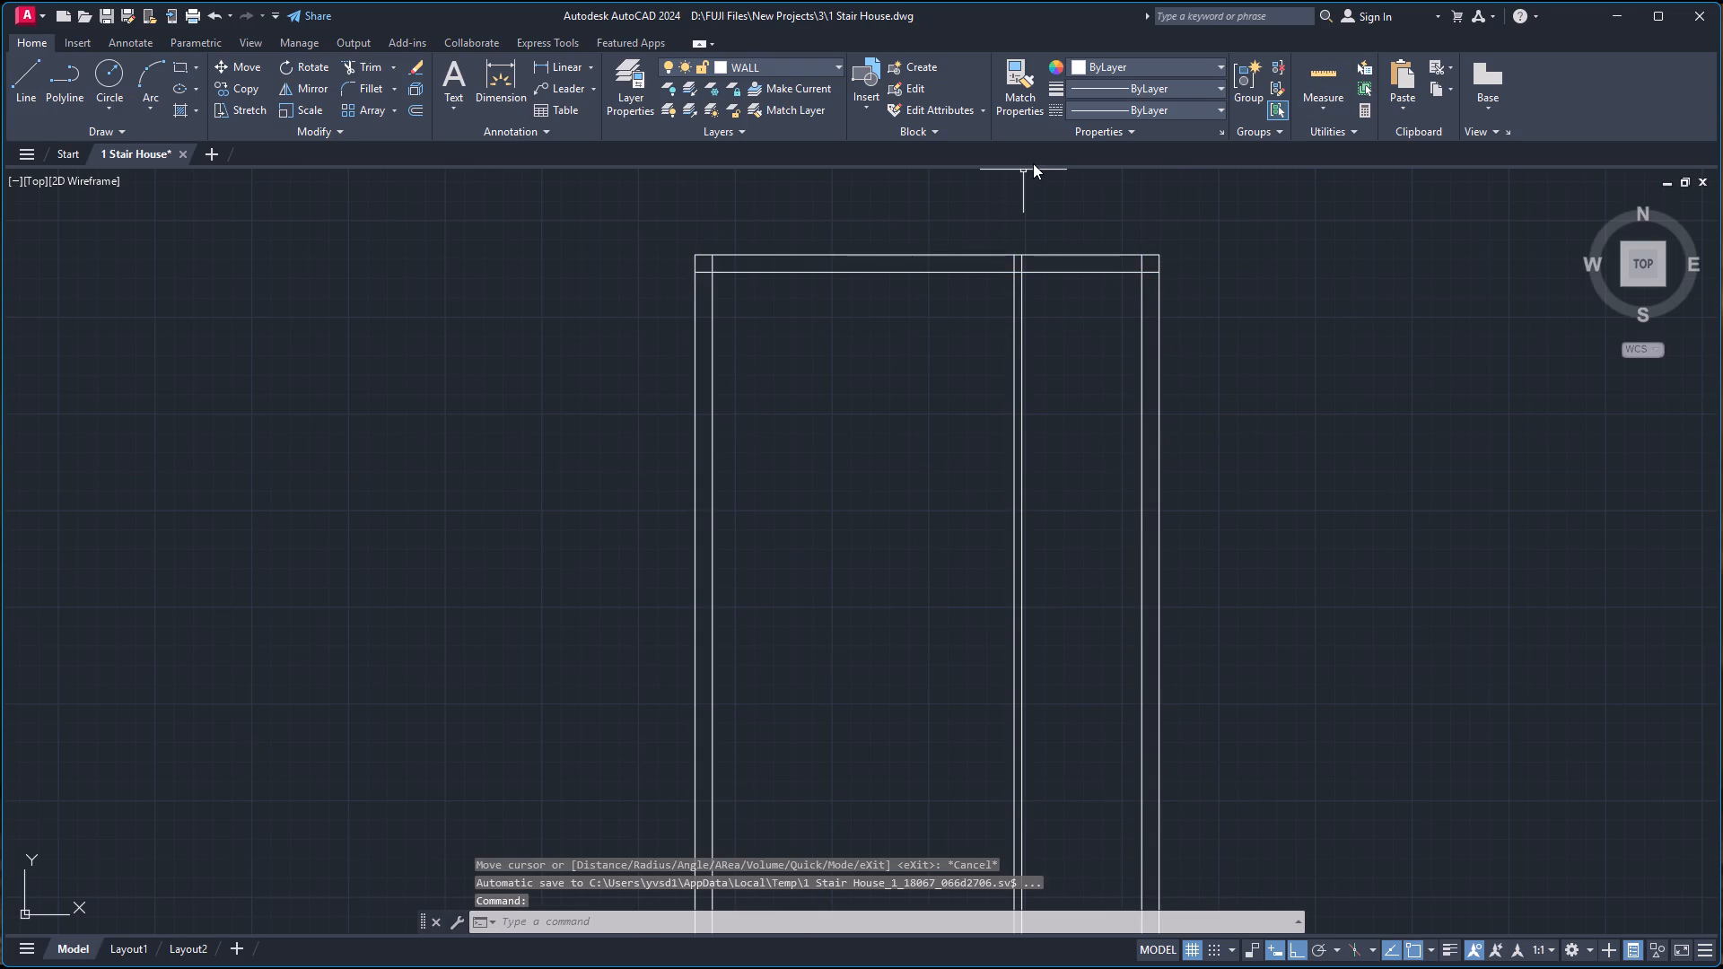
Offset the top wall's inner line 4' downward, and offset that new line another 4" to form a horizontal partition wall.
key("o")
key("Return")
key("Return")
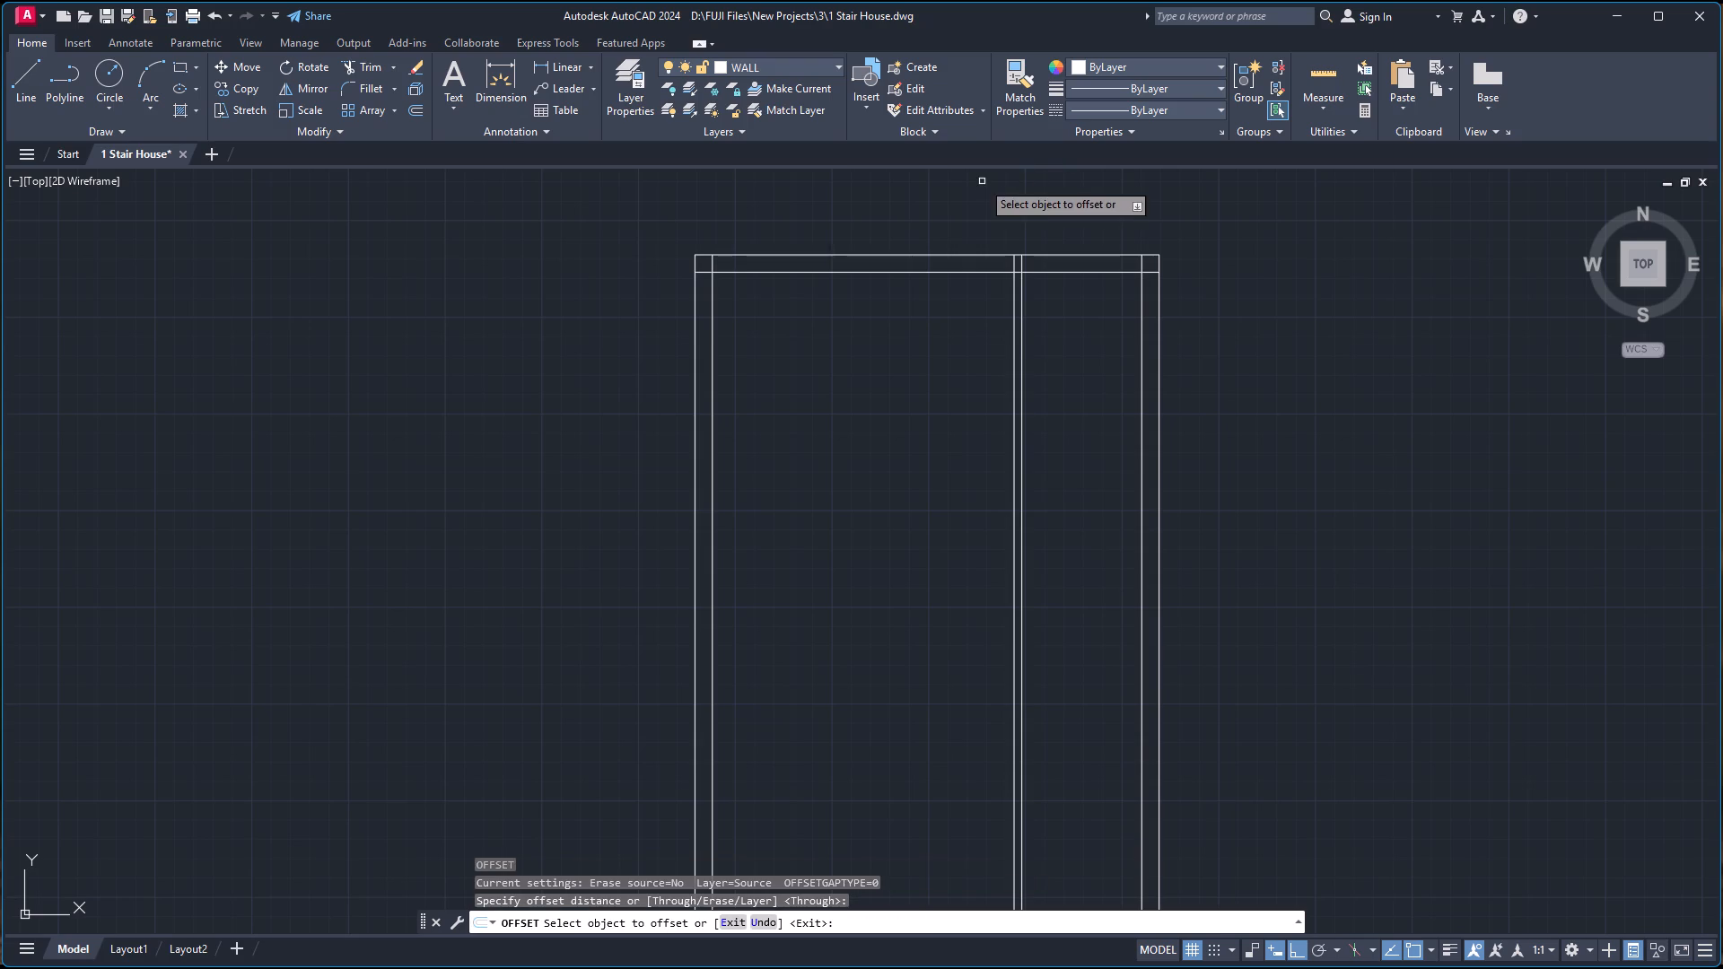
left_click(910, 271)
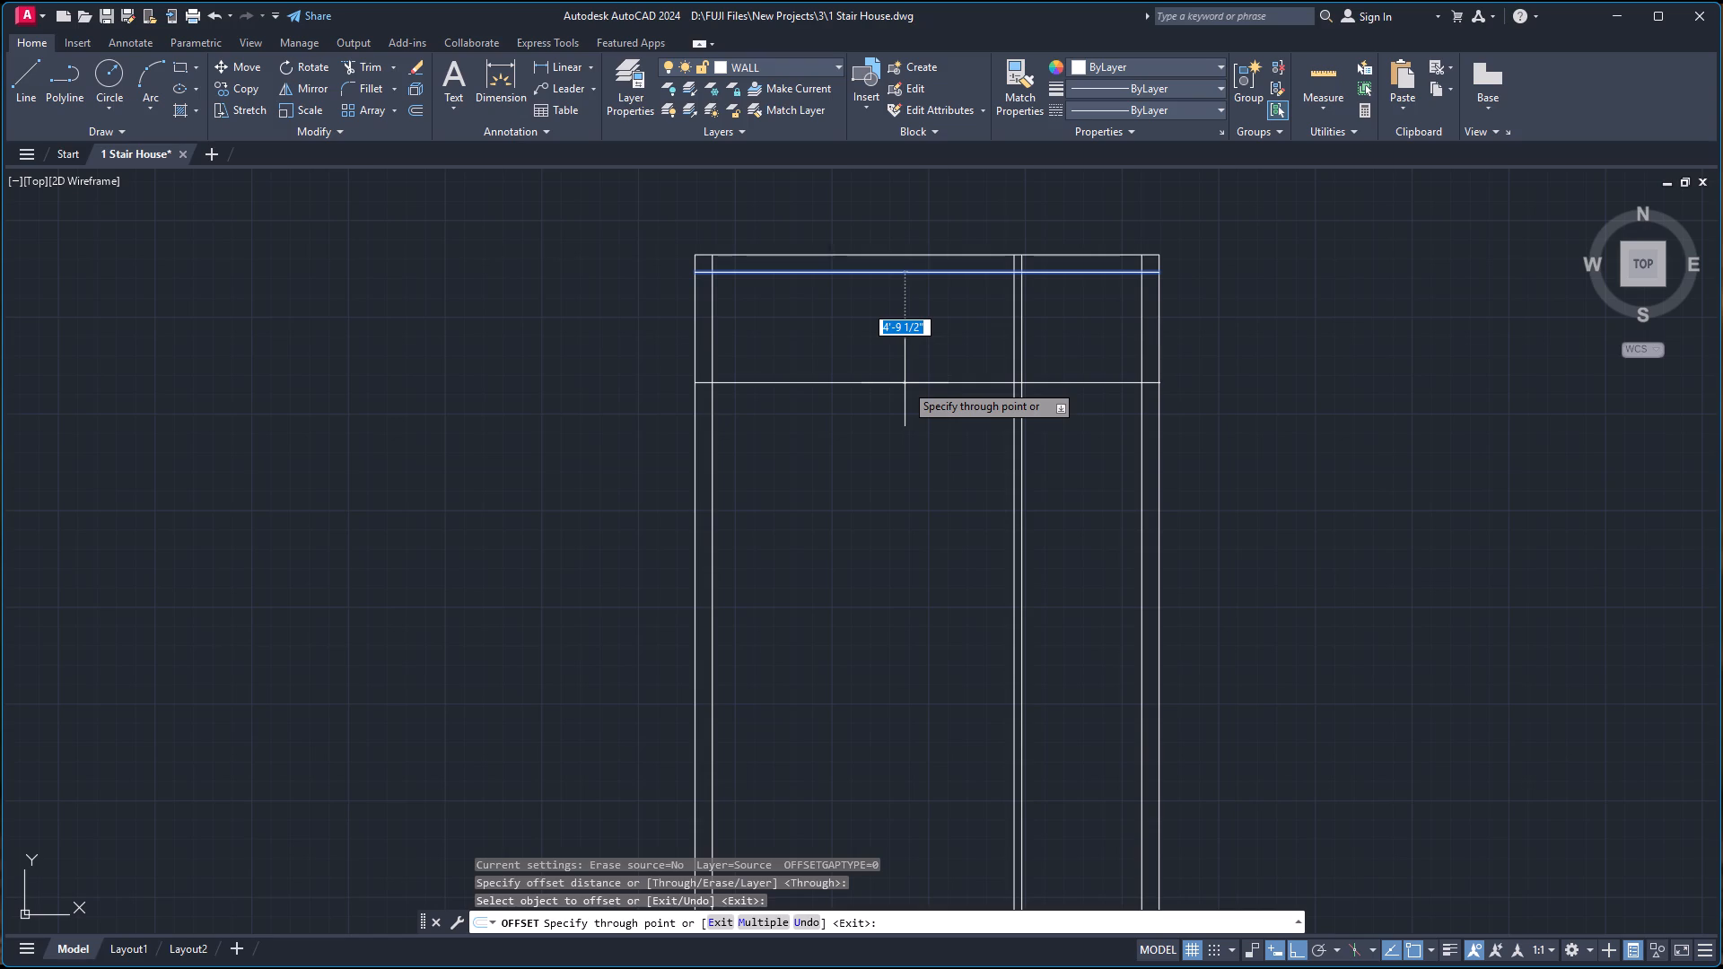
type("4'")
key("Return")
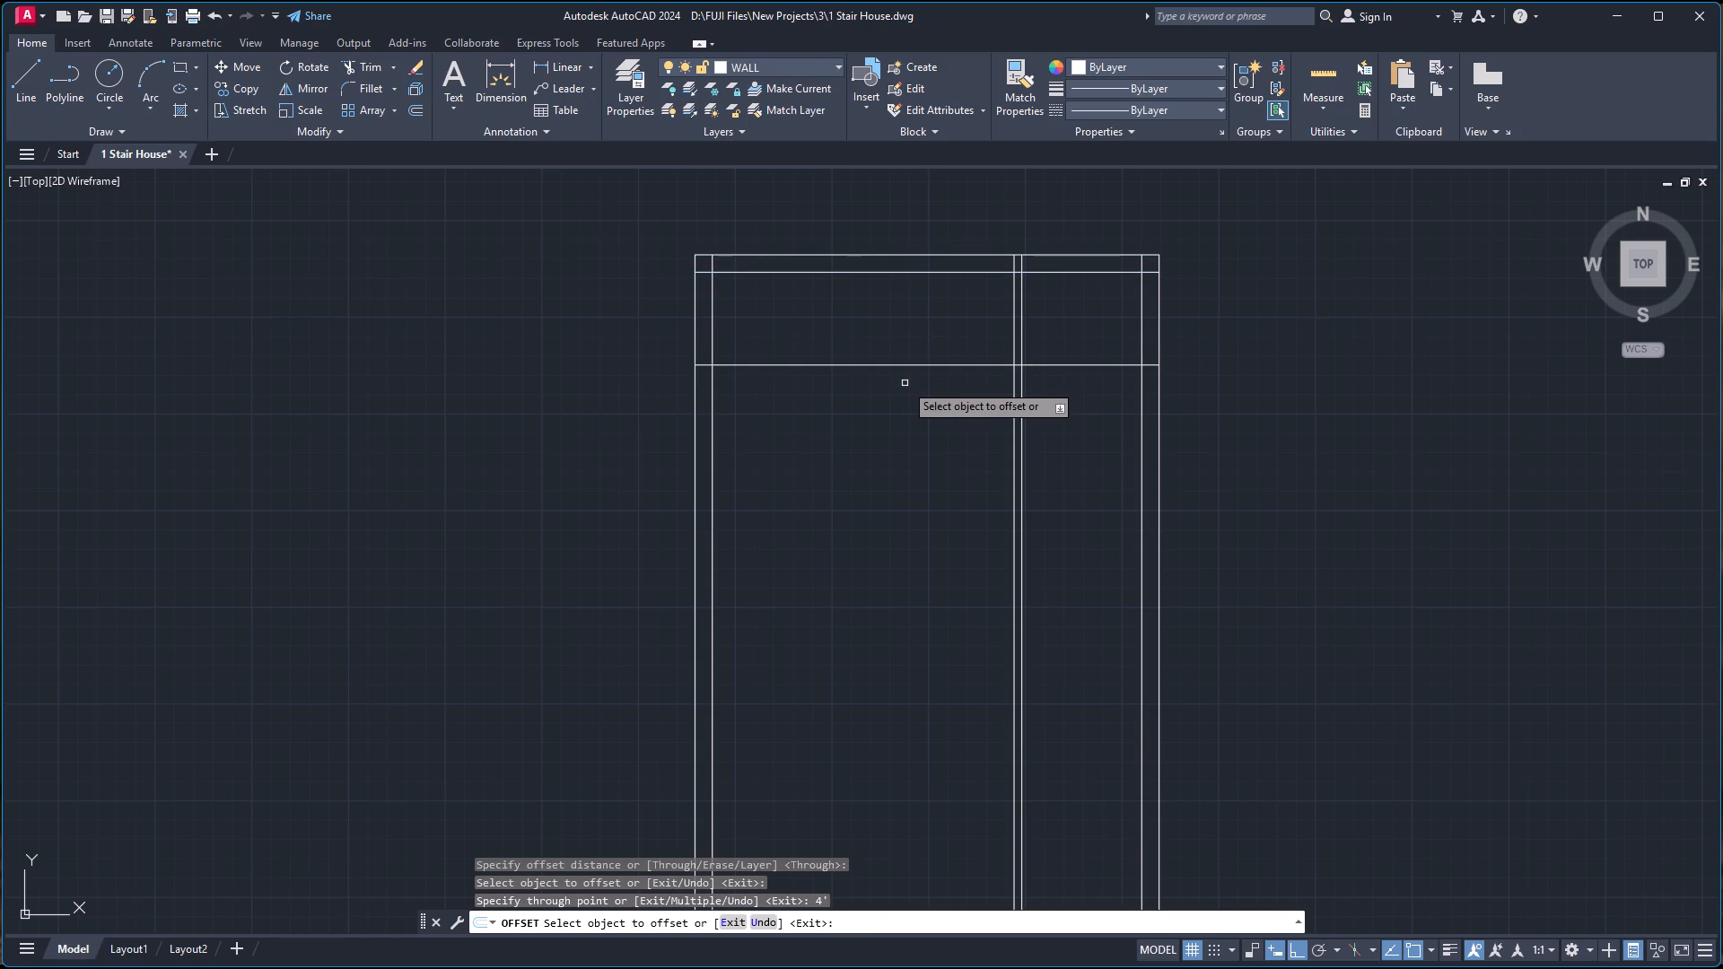
left_click(923, 366)
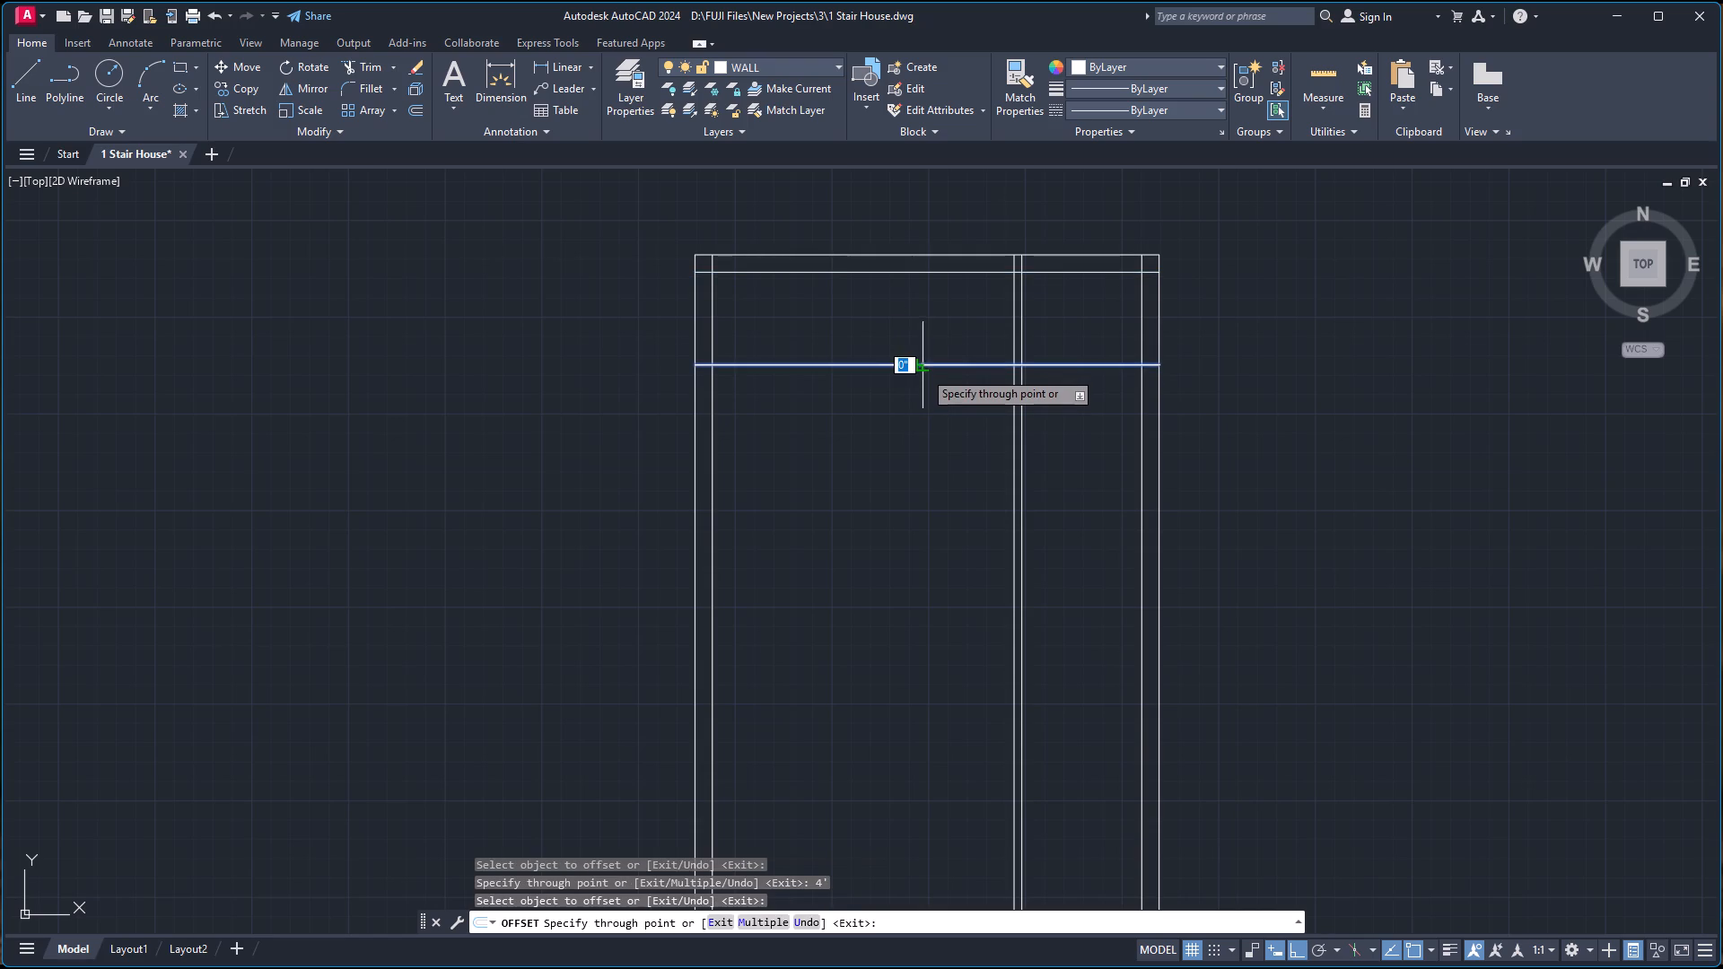
key("4")
key("Return")
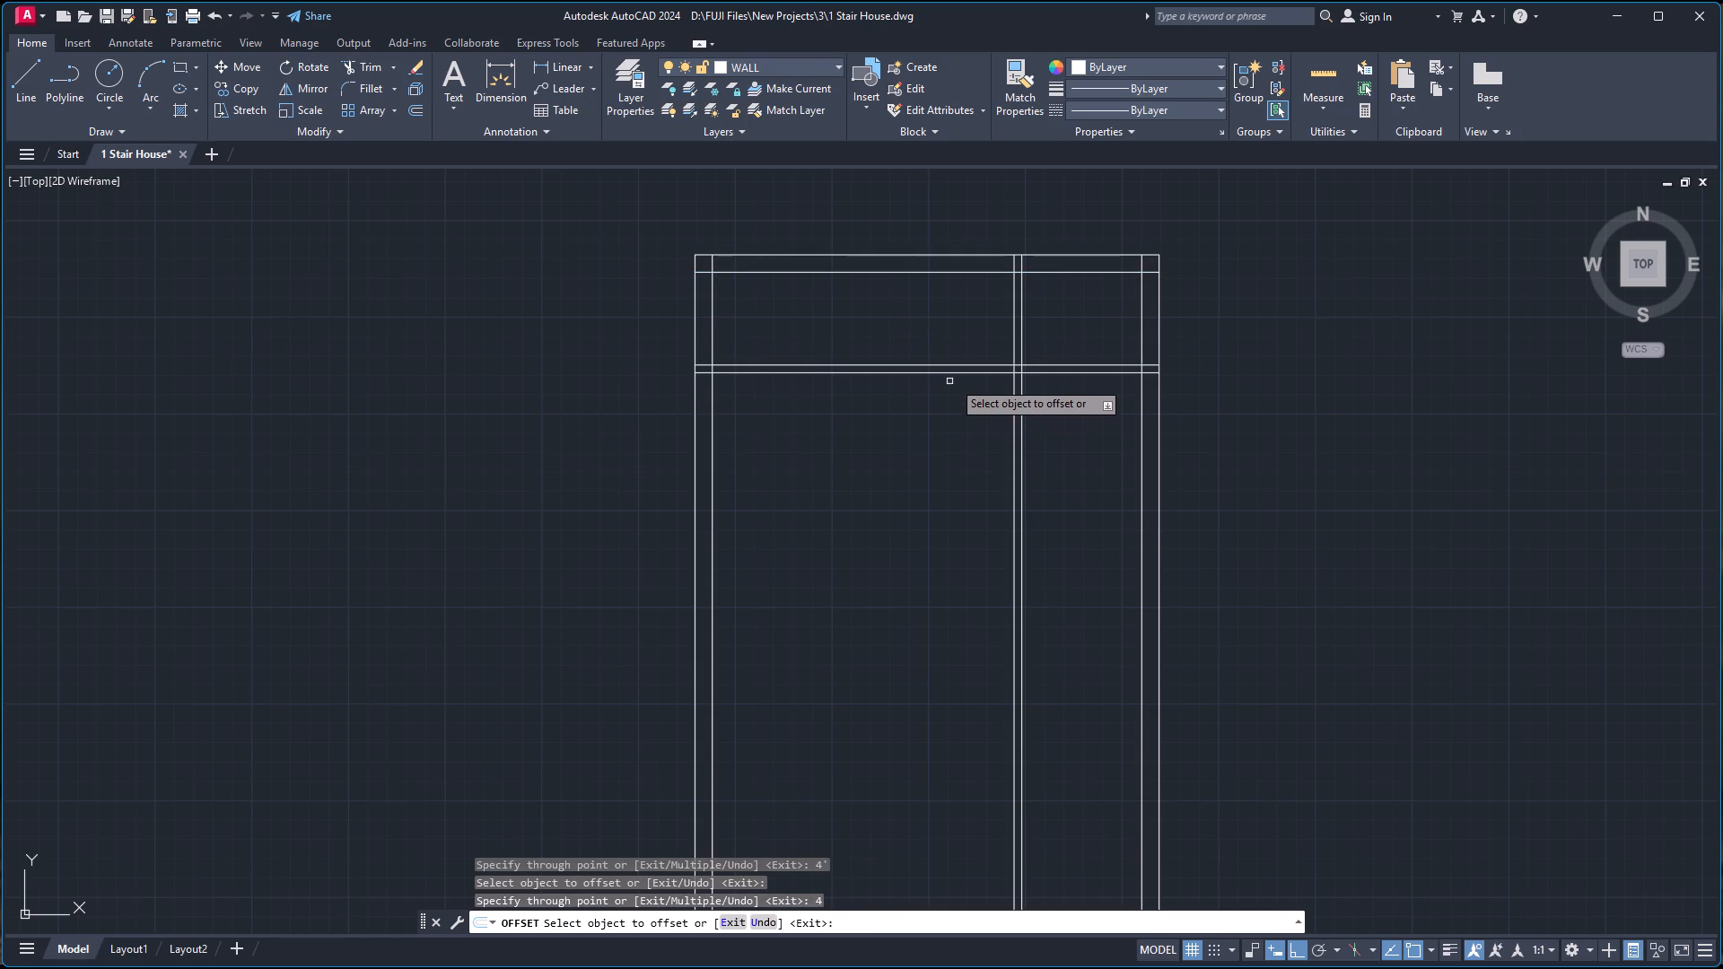
Offset the horizontal partition's lower line 4' downward, and offset that new line another 4" to form a second horizontal partition.
left_click(969, 373)
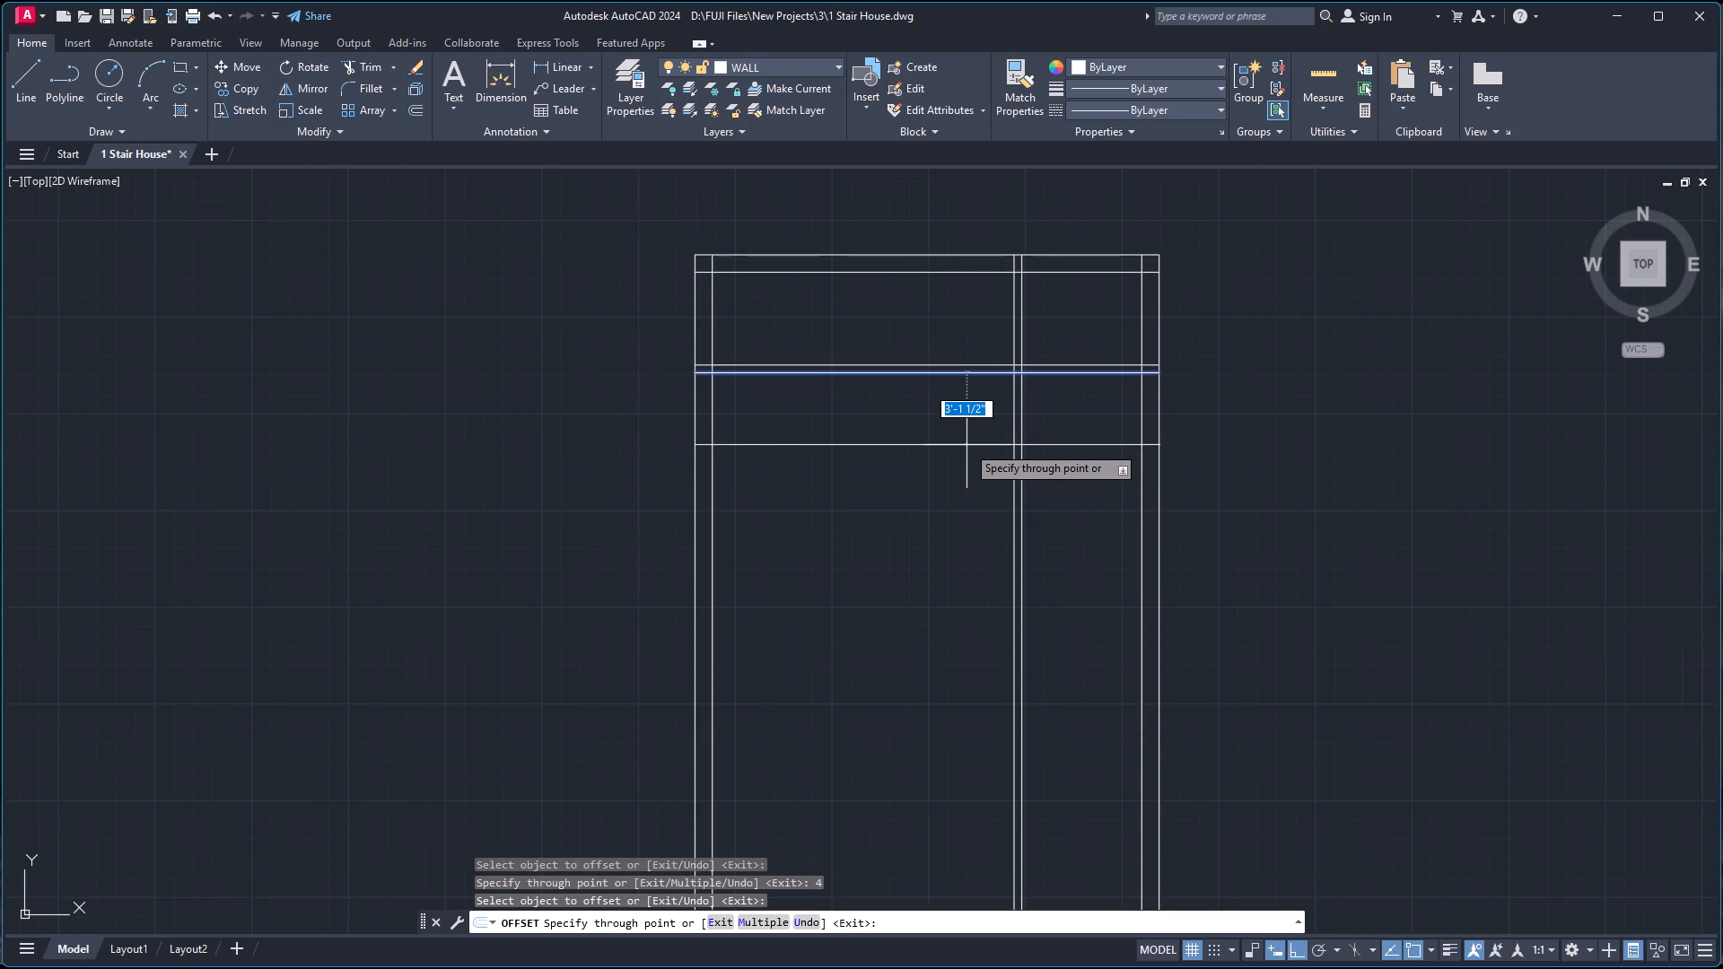
type("4'")
key("Return")
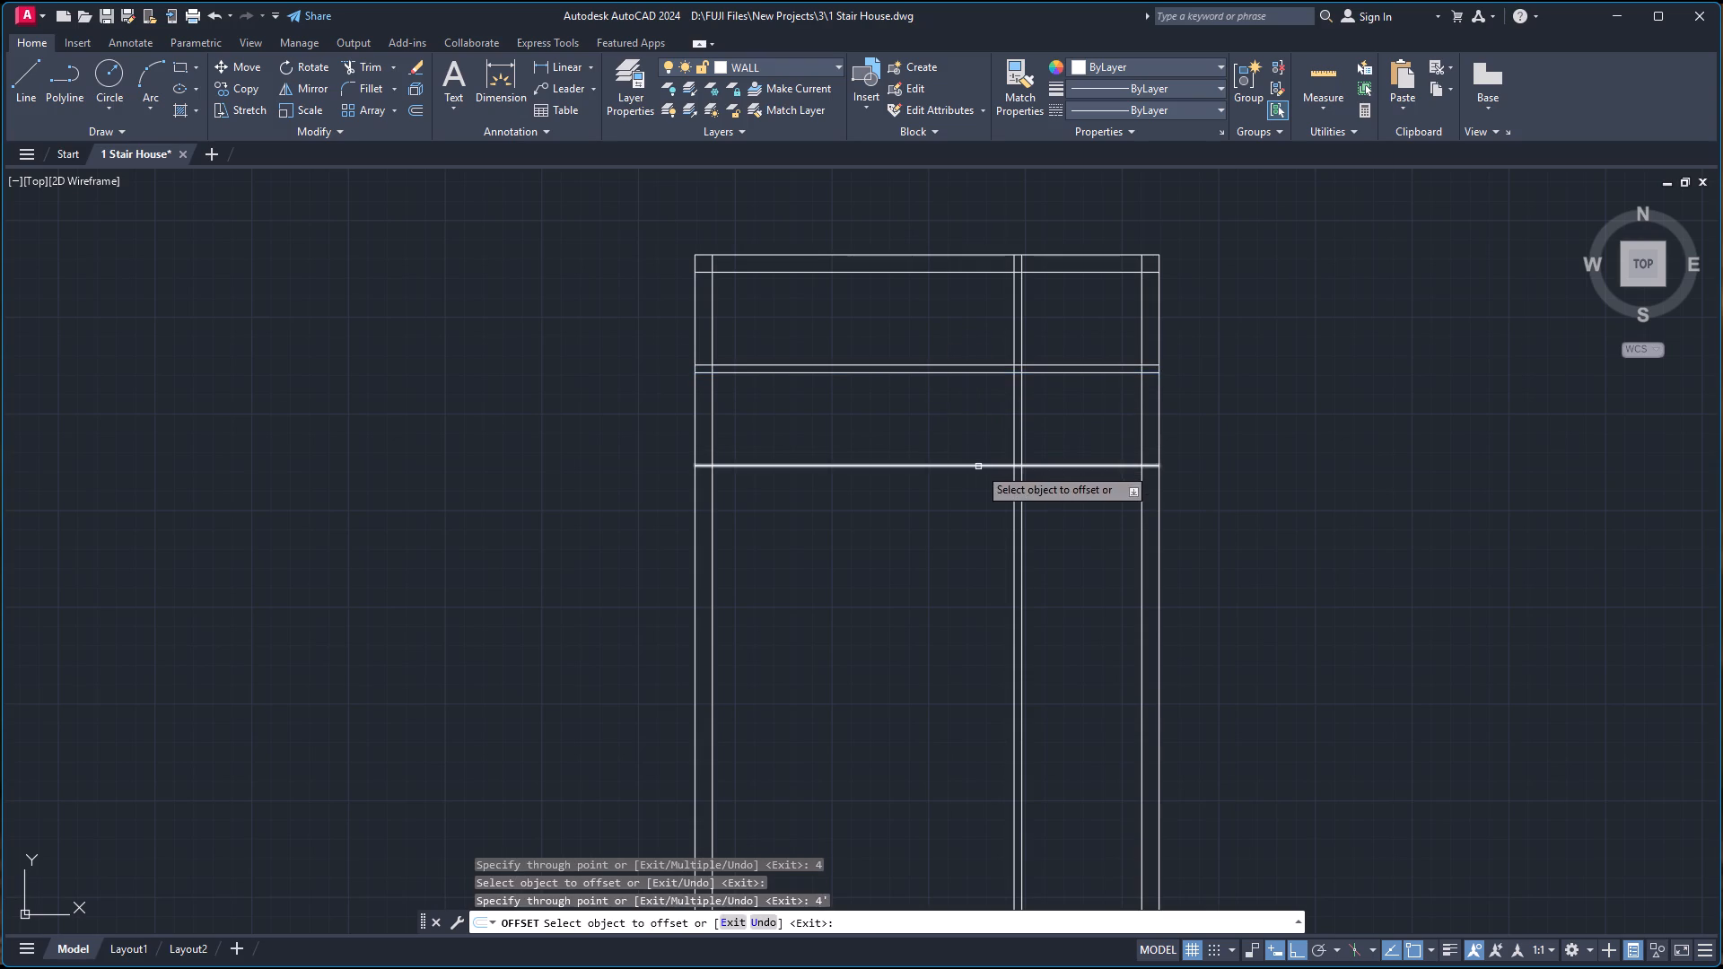
left_click(978, 467)
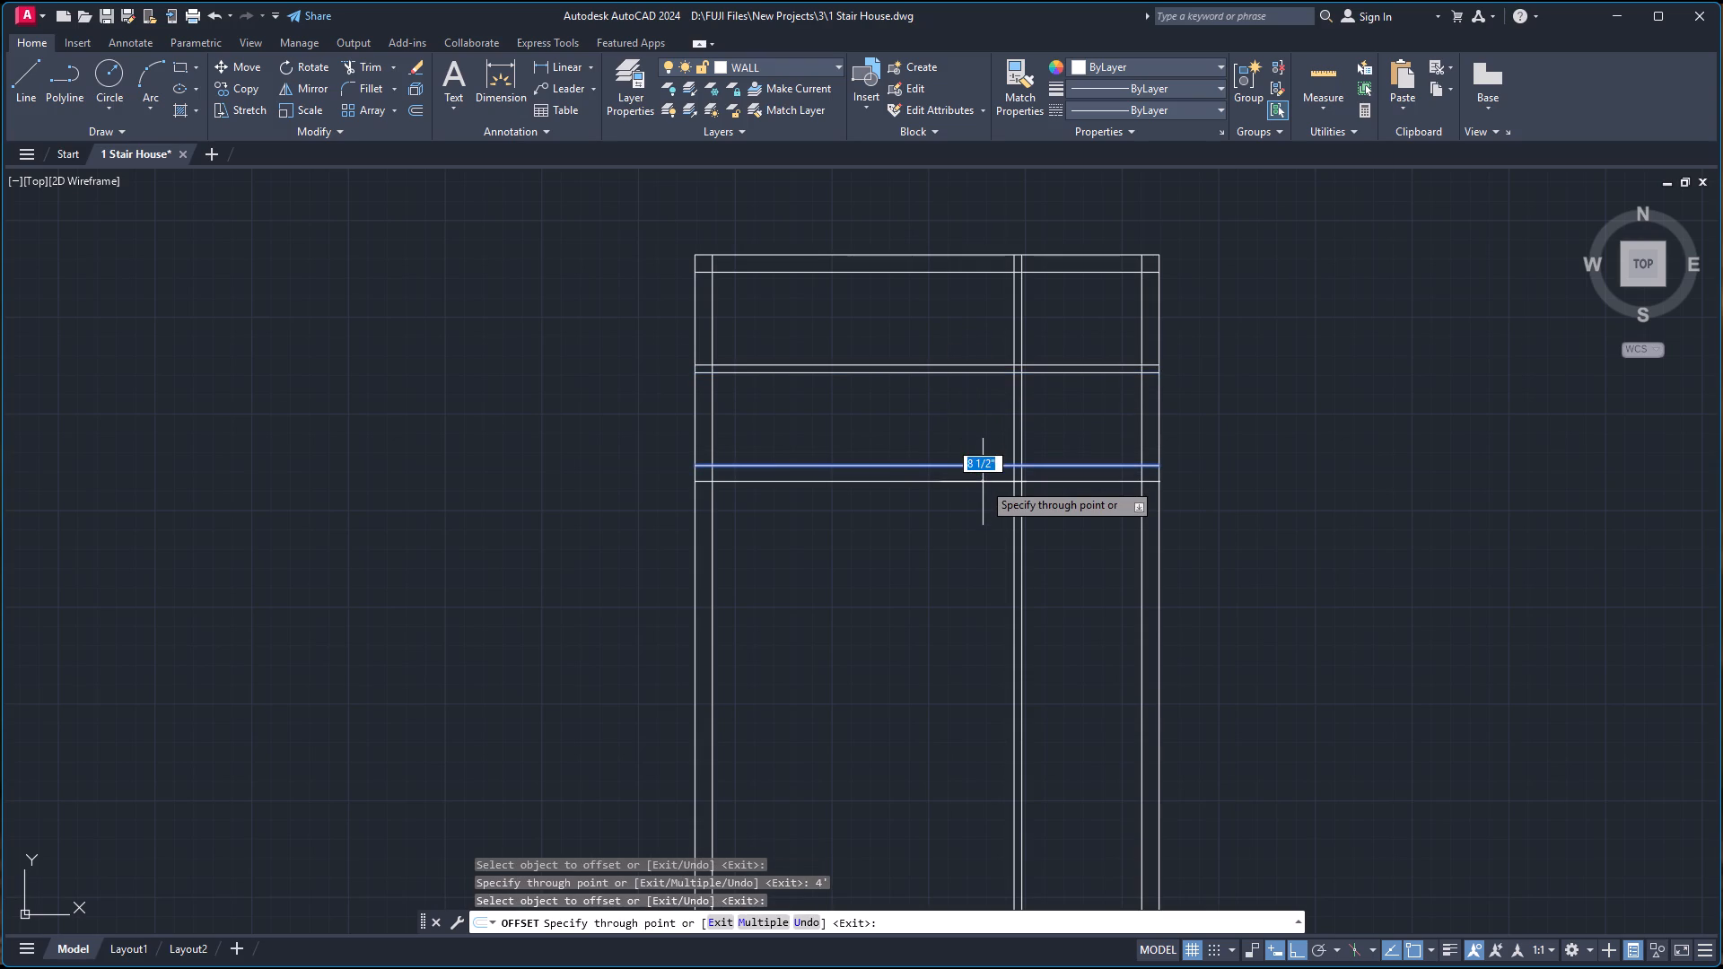
key("4")
key("Return")
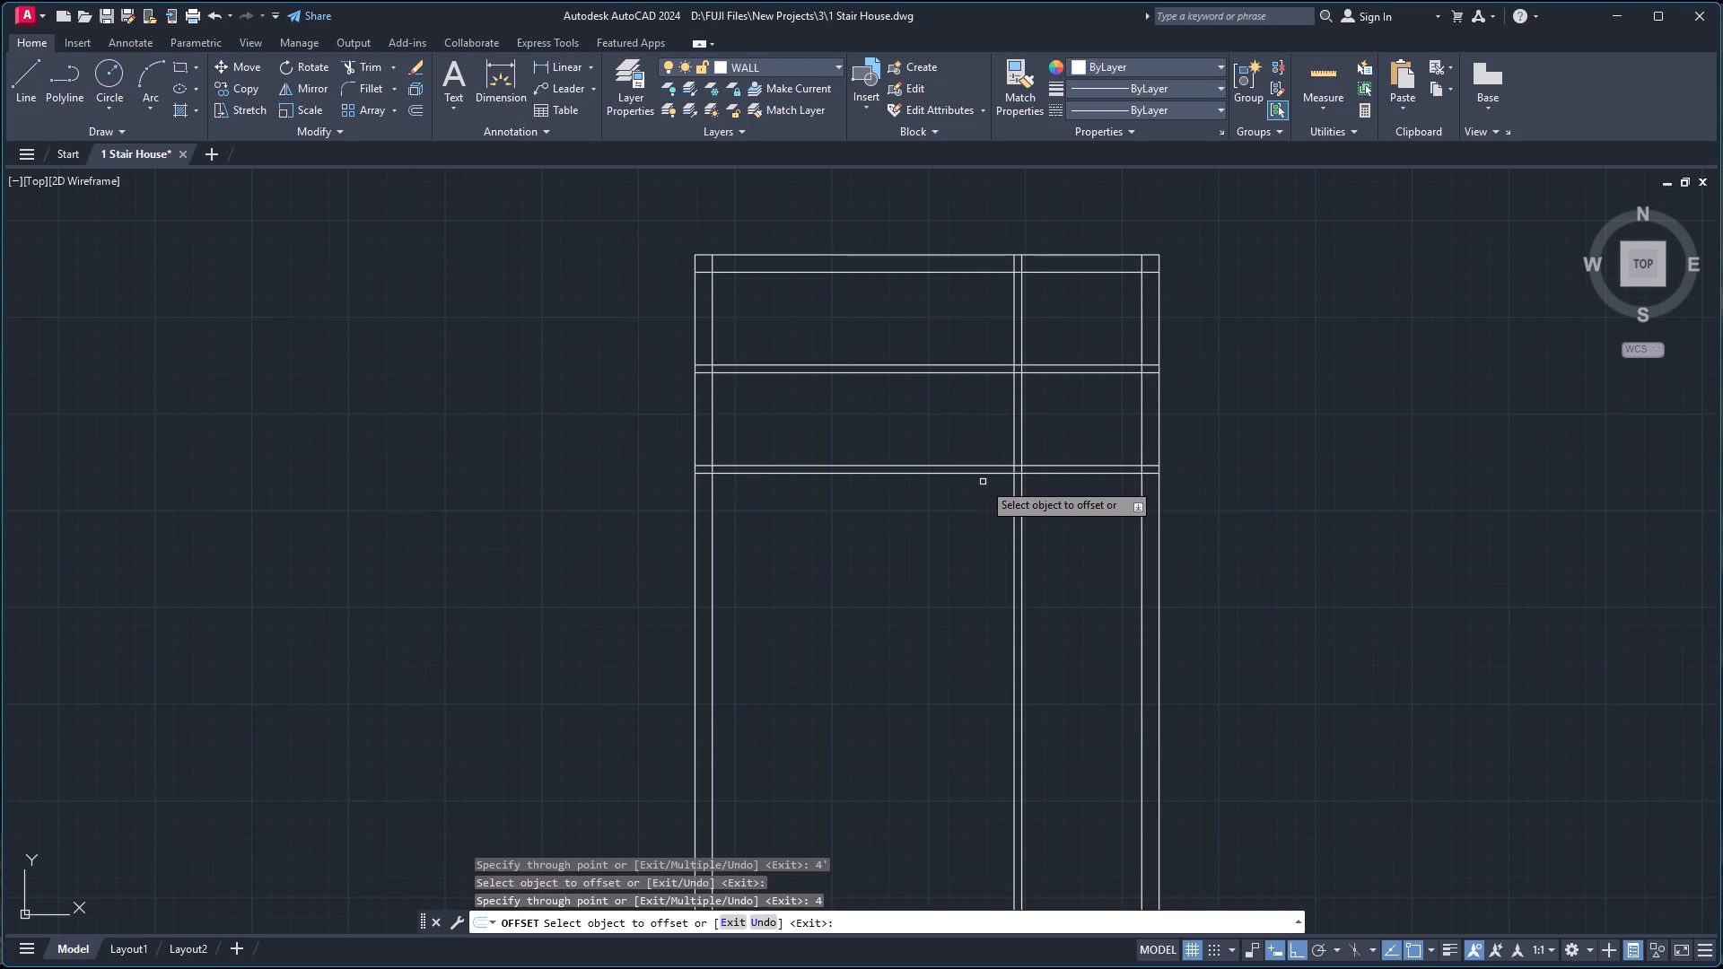
Offset the top wall's inner line 11' downward, and offset that new line another 4" to form a third horizontal partition.
left_click(860, 275)
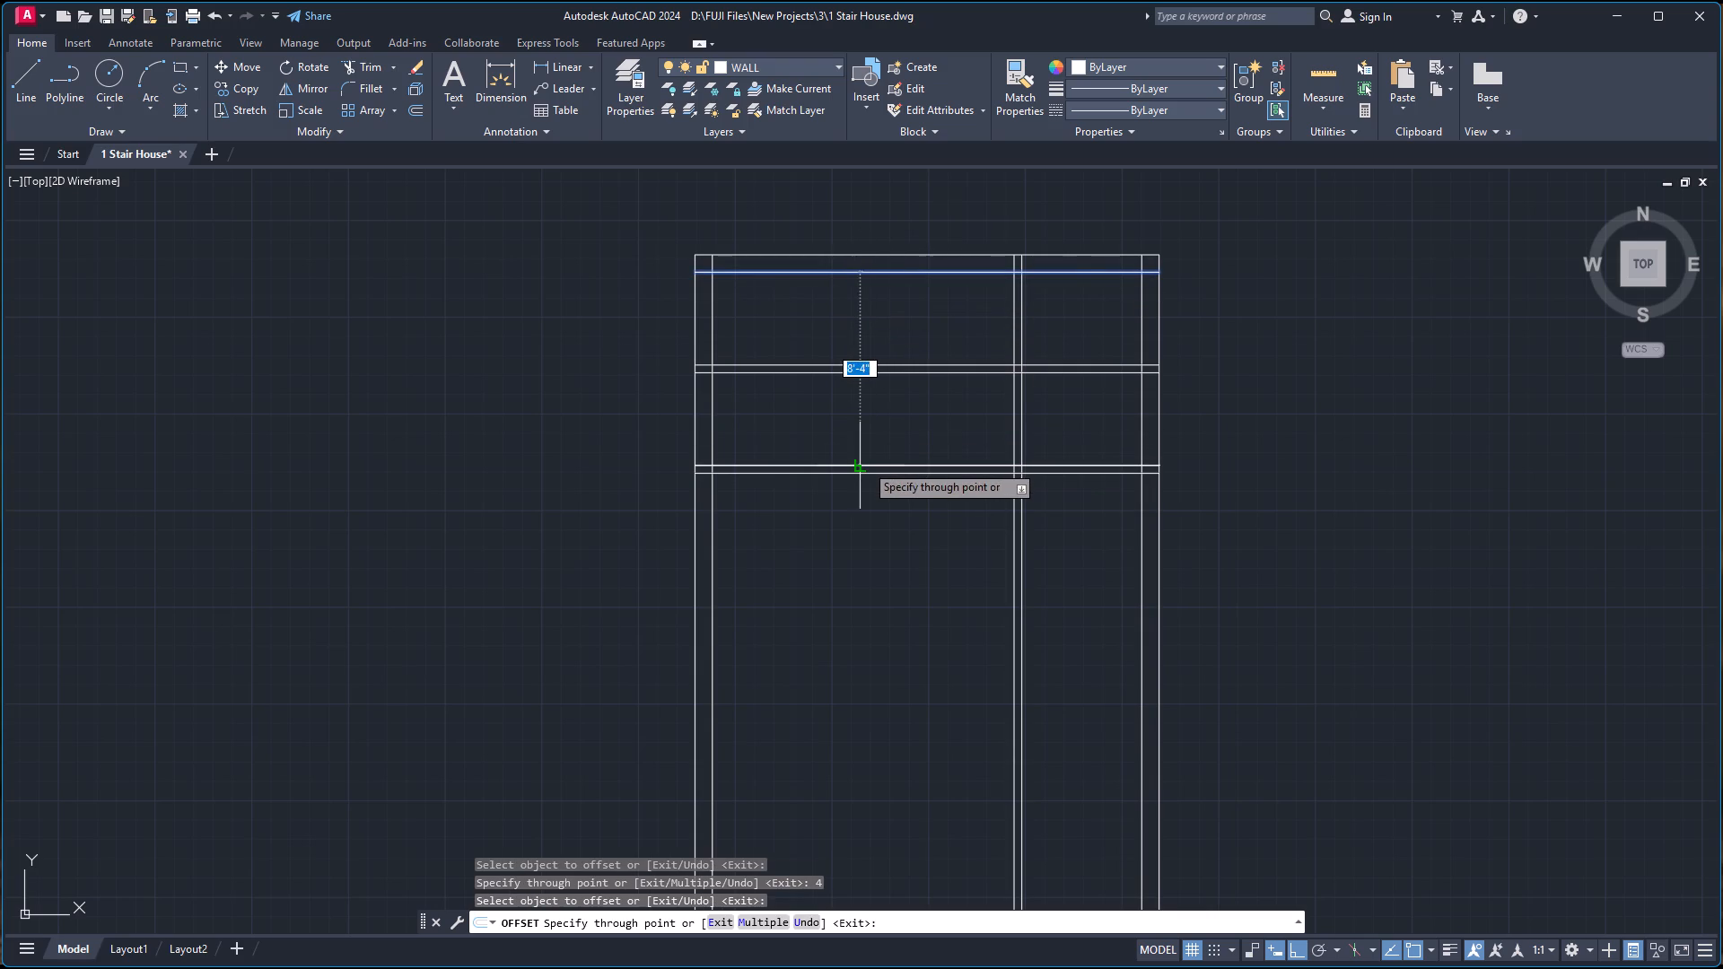
type("11'")
key("Return")
left_click(870, 527)
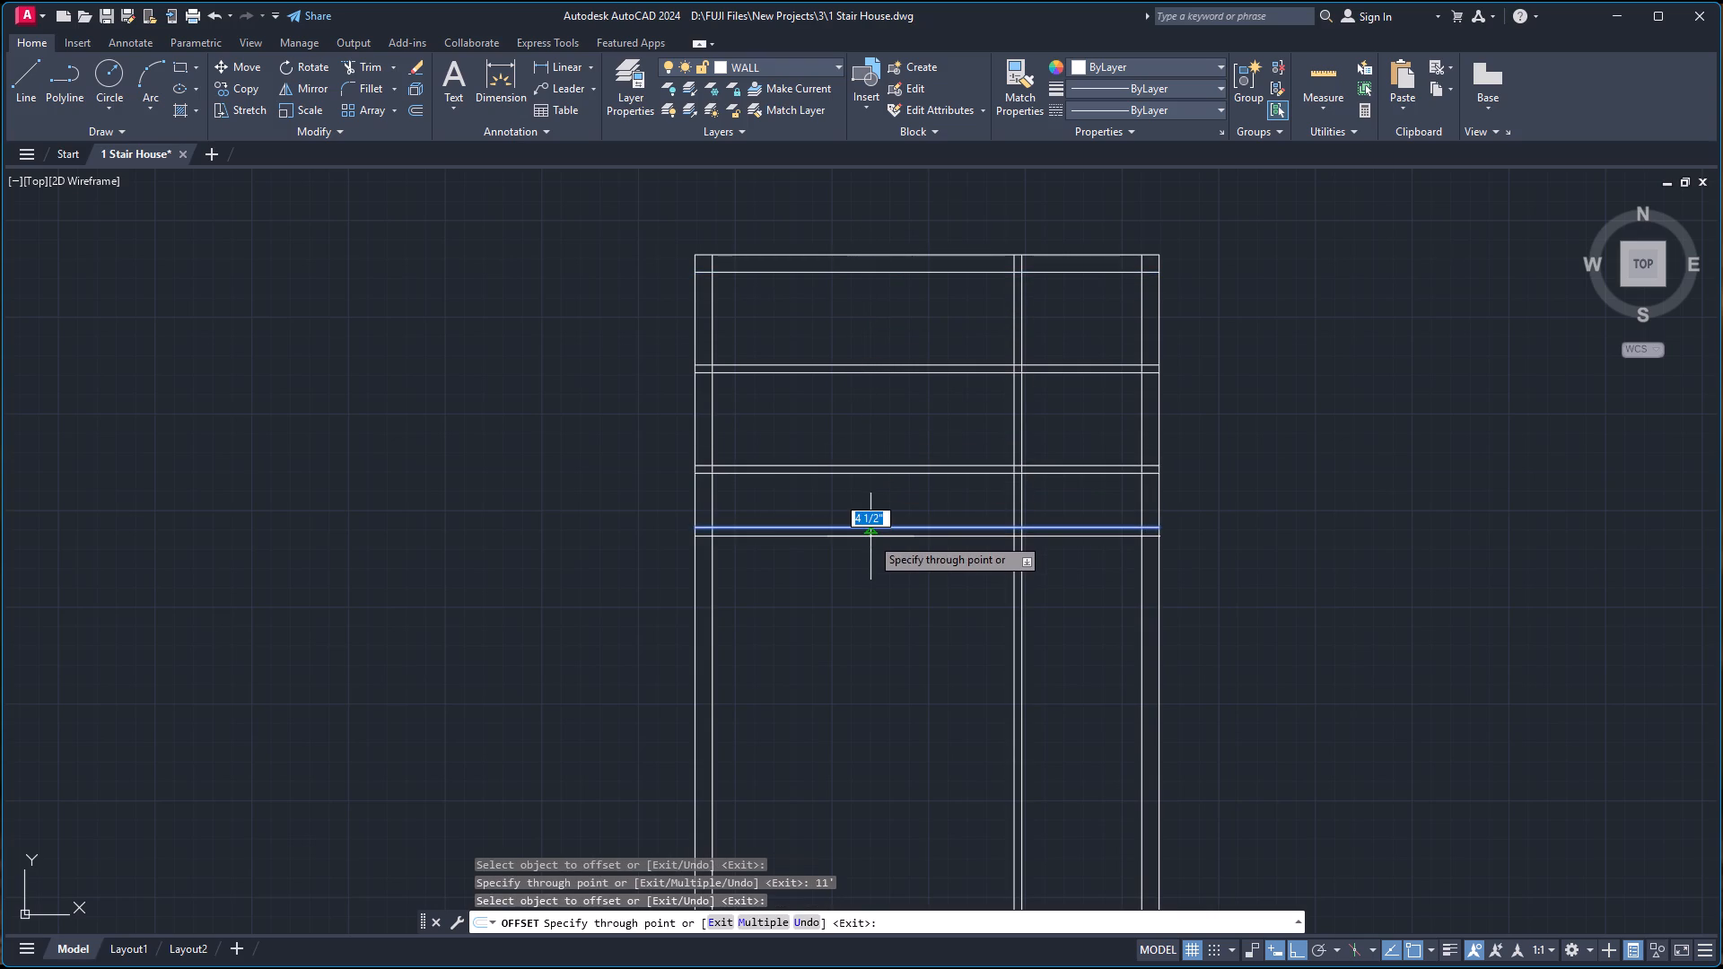
key("4")
key("Return")
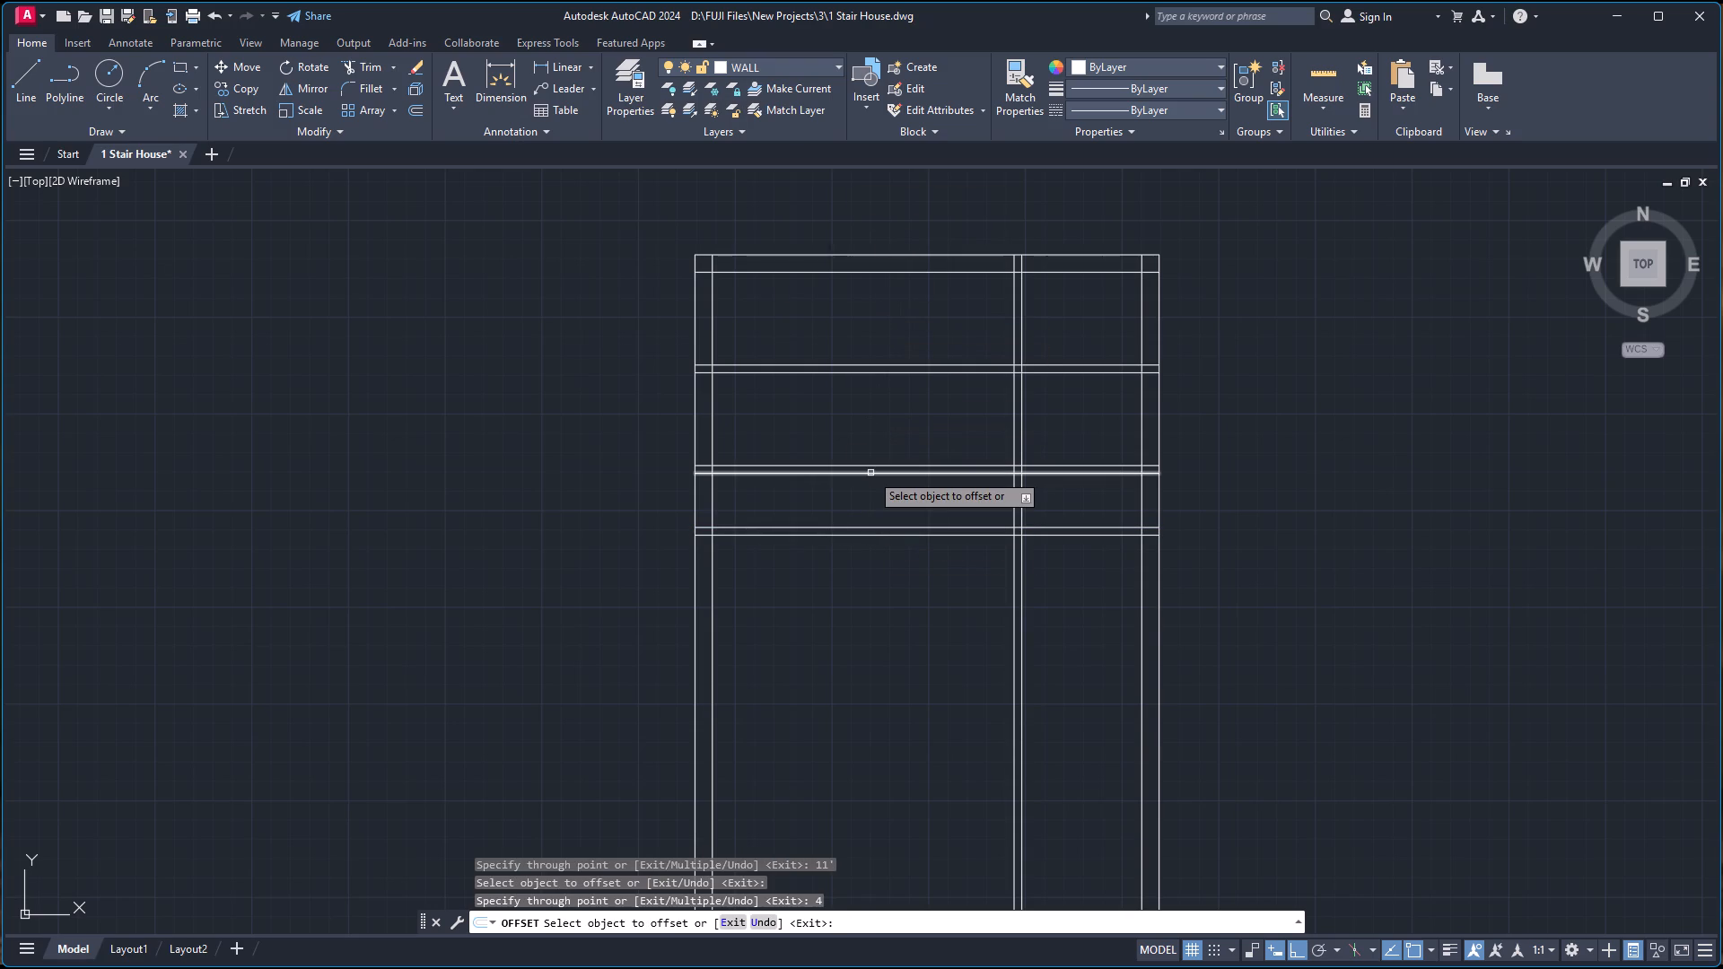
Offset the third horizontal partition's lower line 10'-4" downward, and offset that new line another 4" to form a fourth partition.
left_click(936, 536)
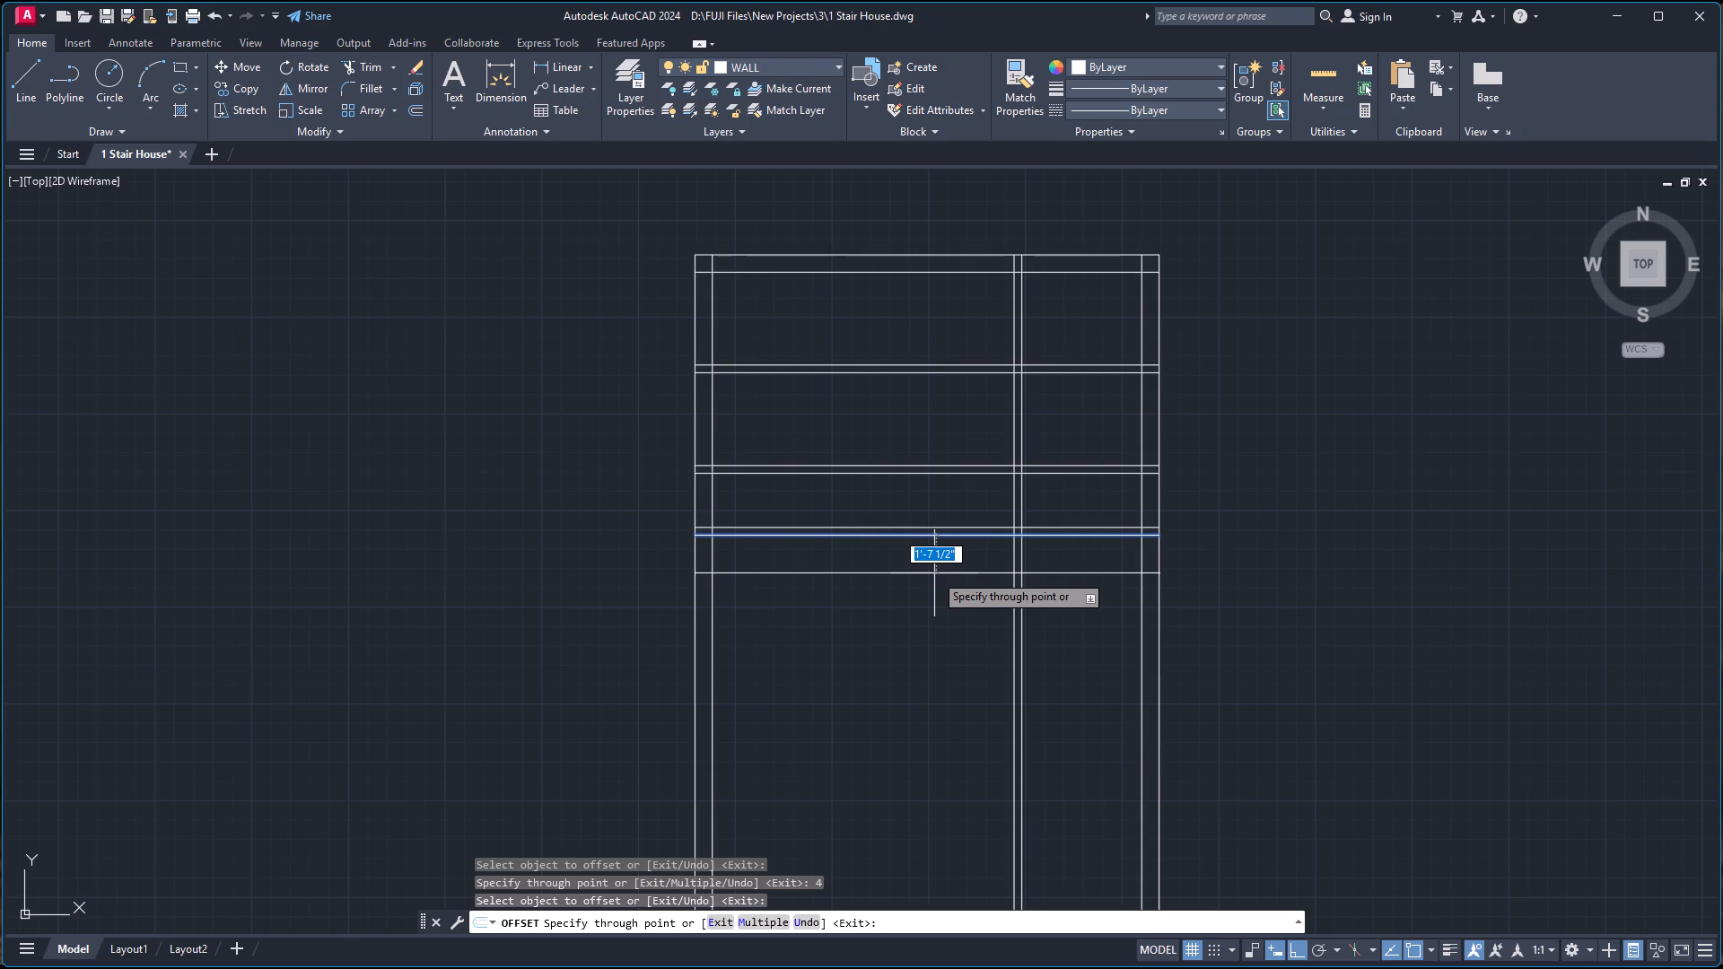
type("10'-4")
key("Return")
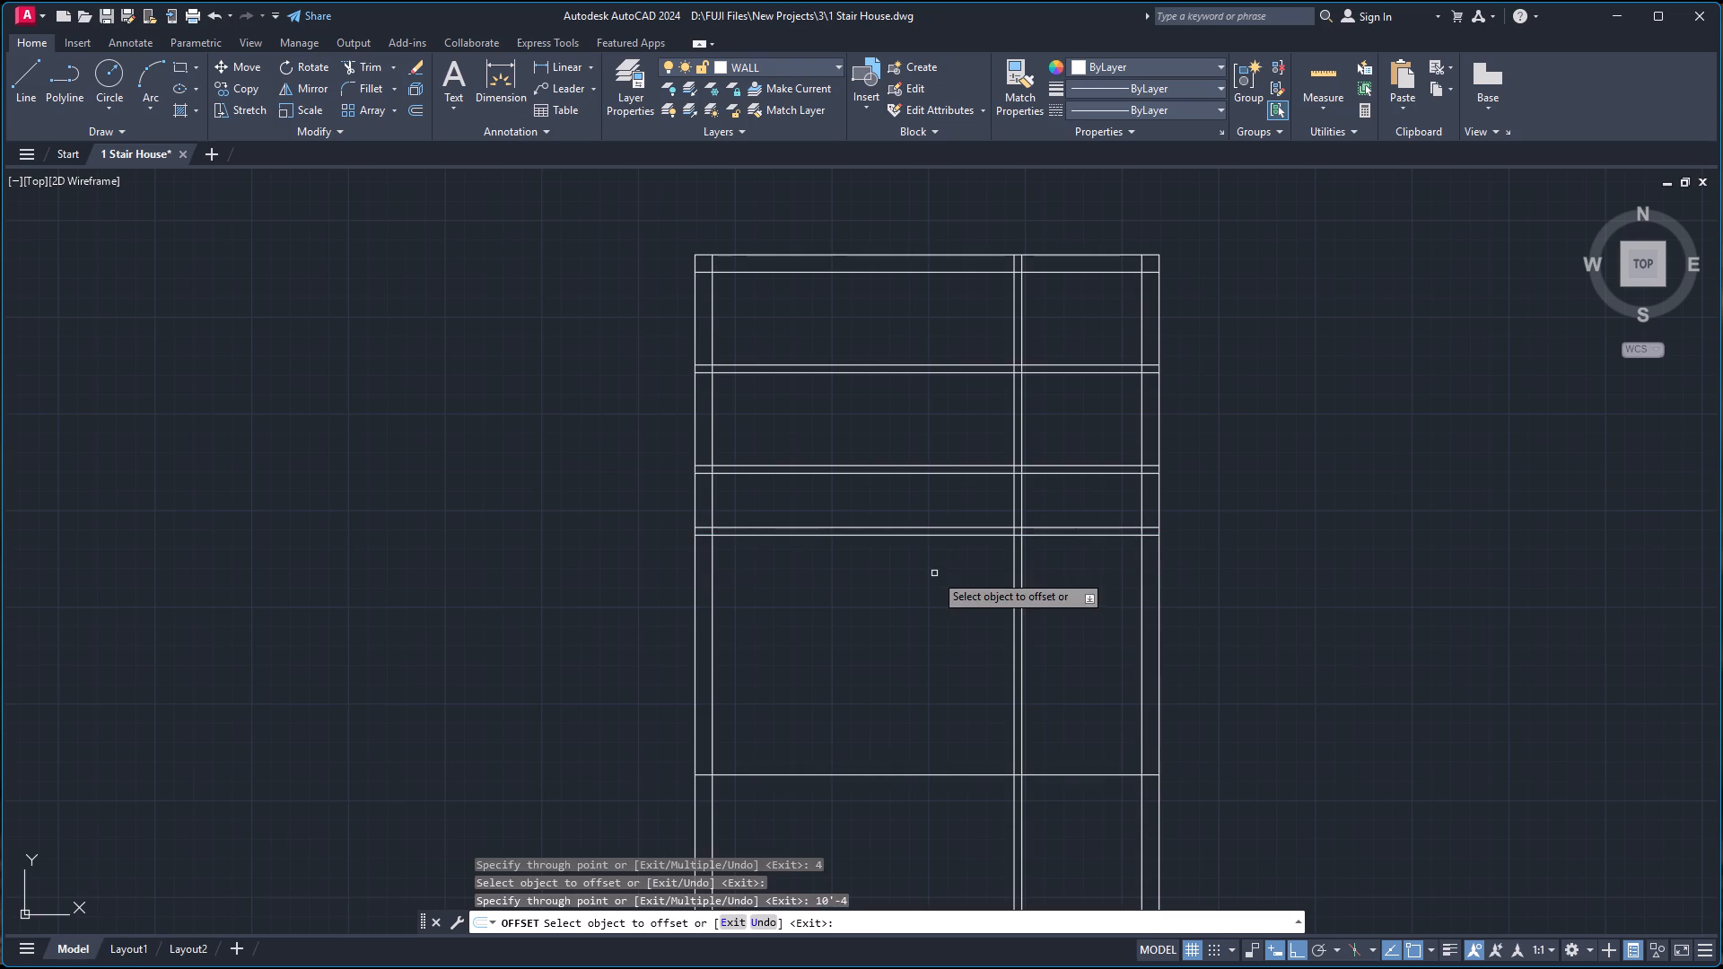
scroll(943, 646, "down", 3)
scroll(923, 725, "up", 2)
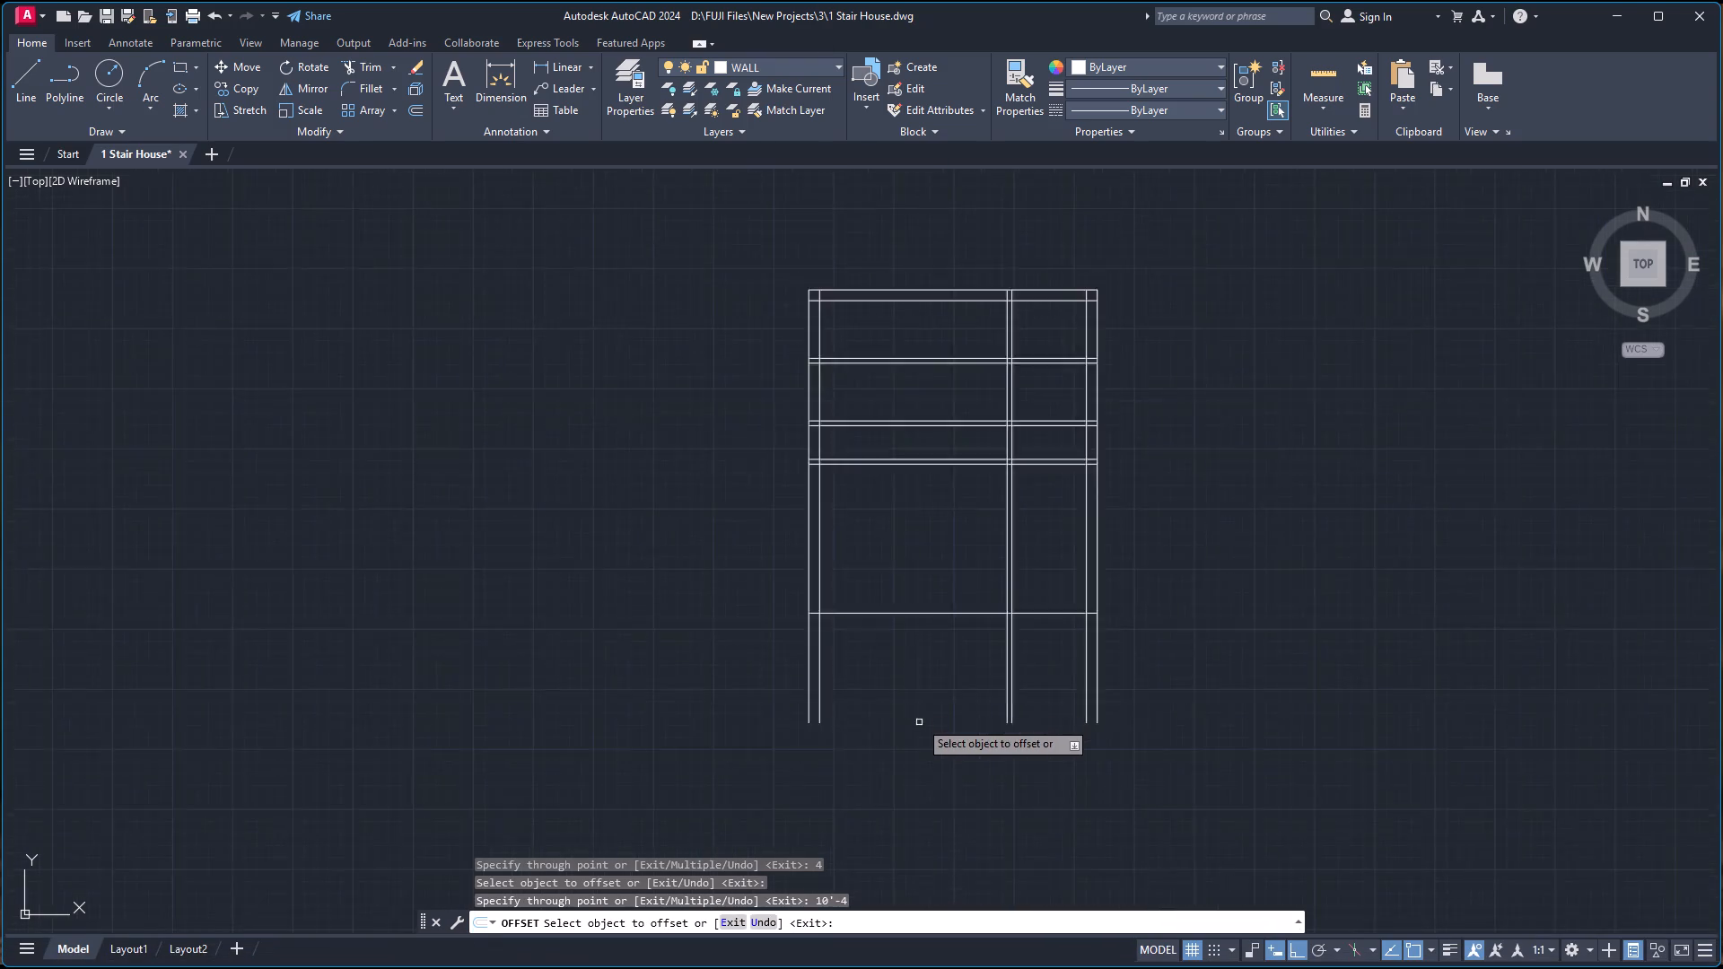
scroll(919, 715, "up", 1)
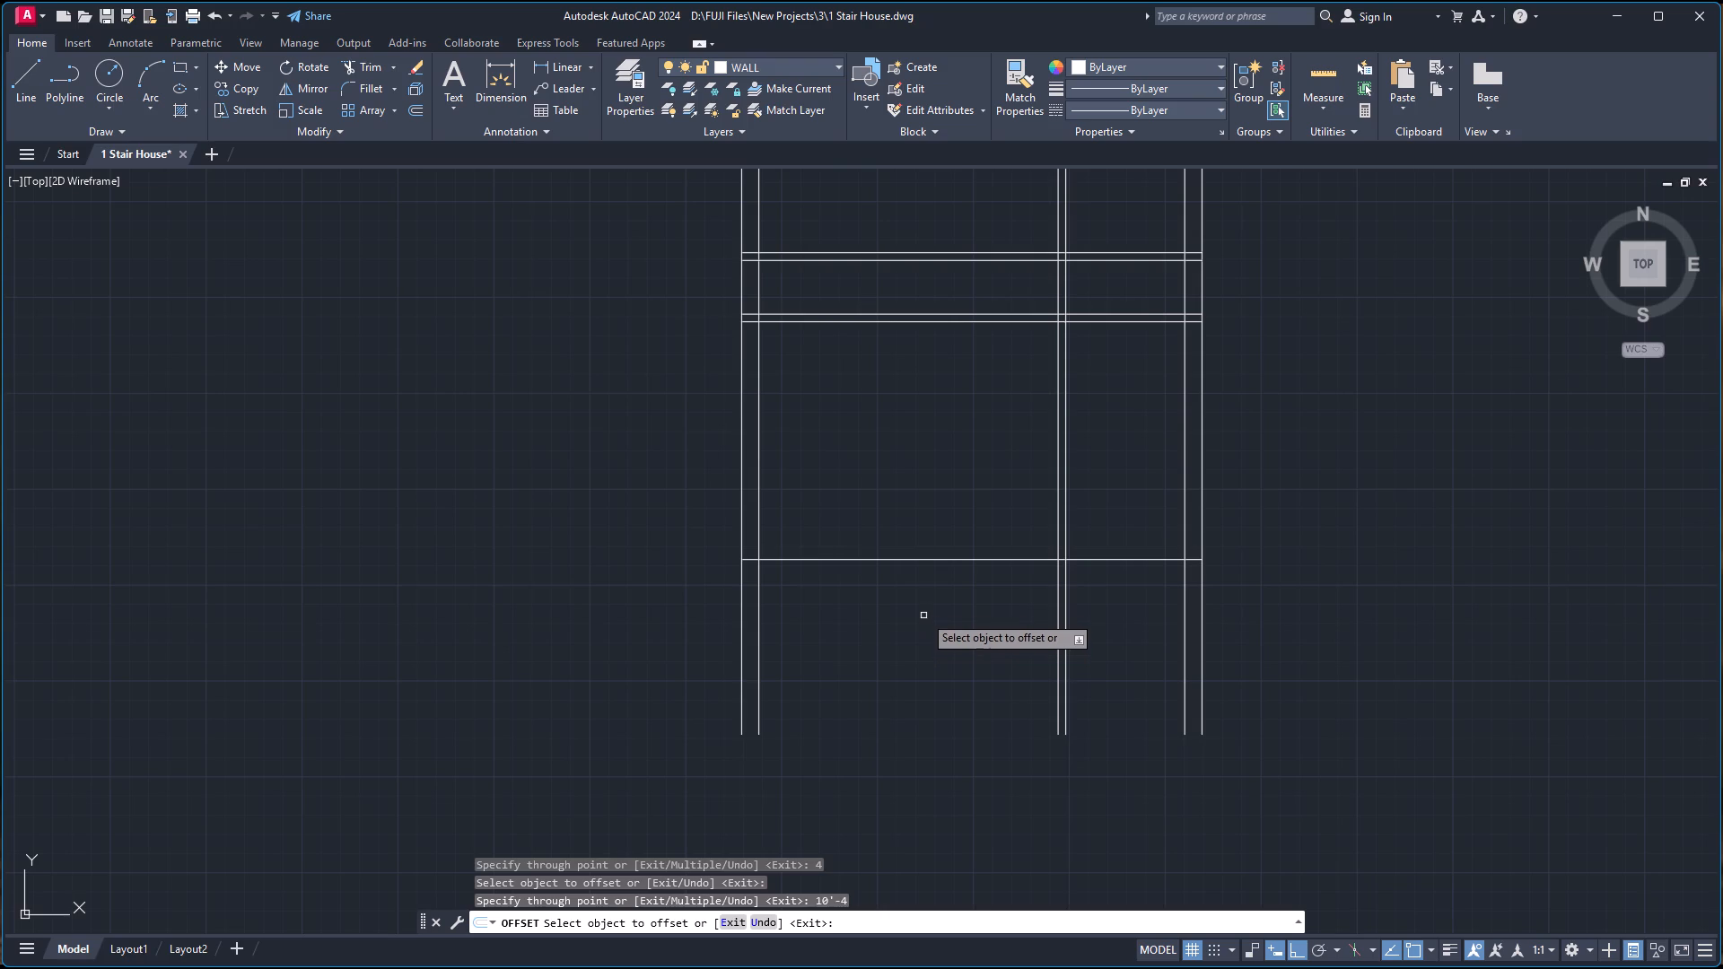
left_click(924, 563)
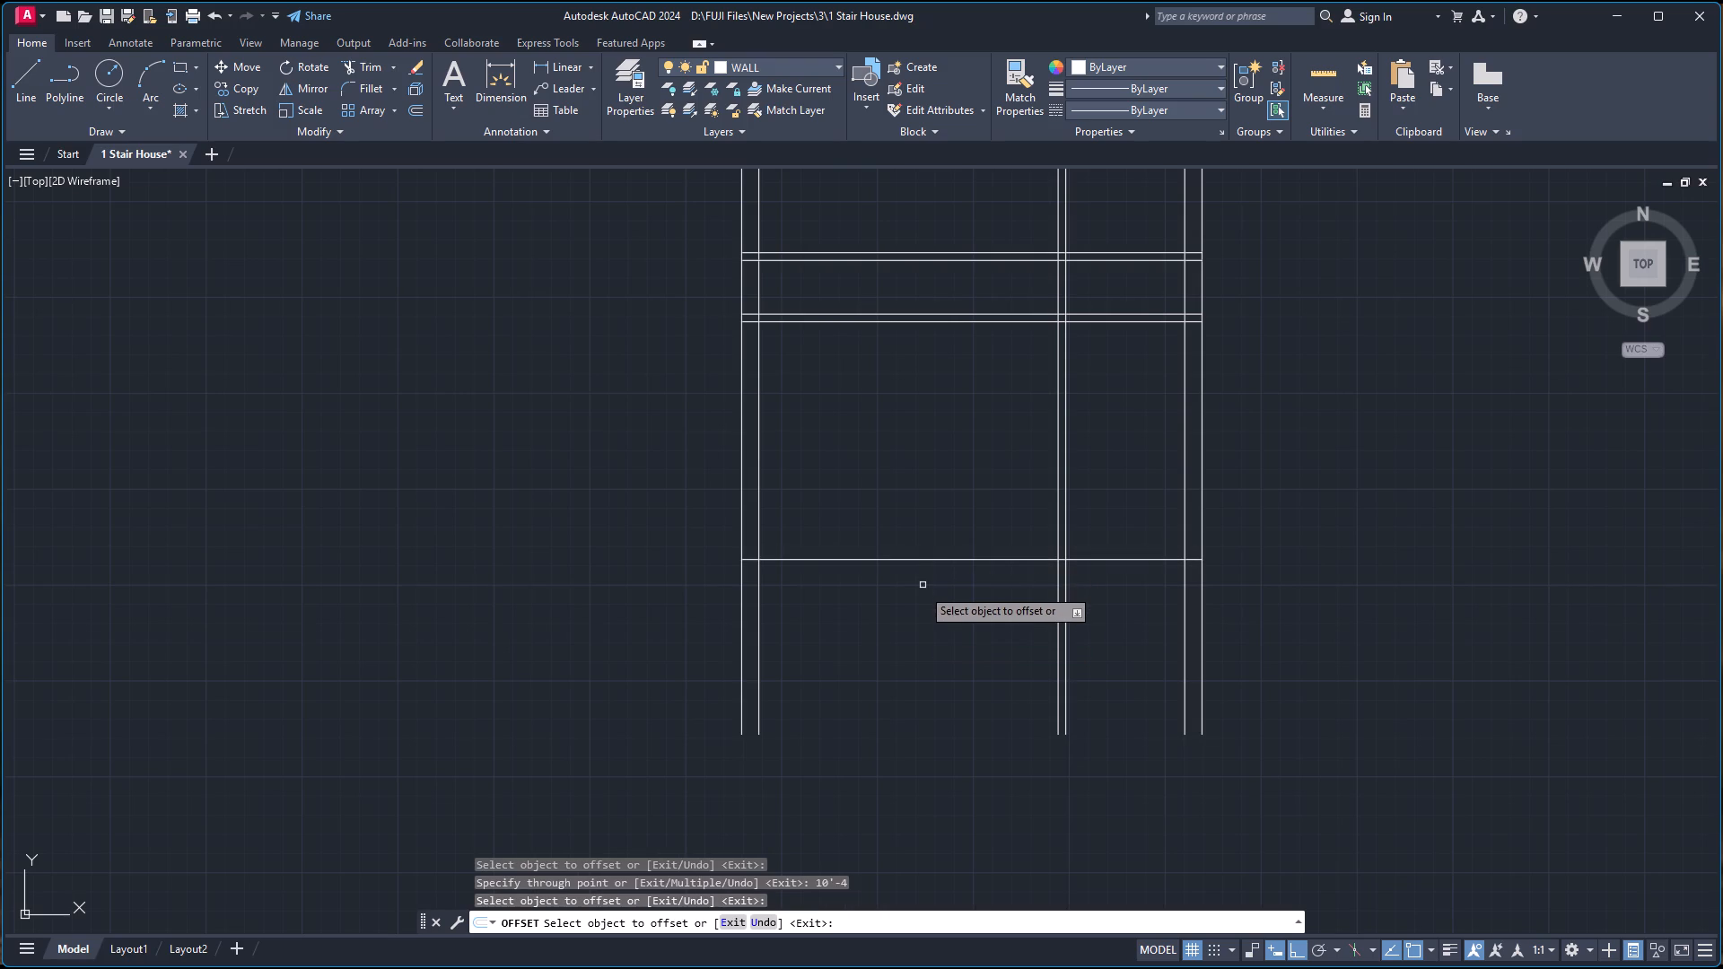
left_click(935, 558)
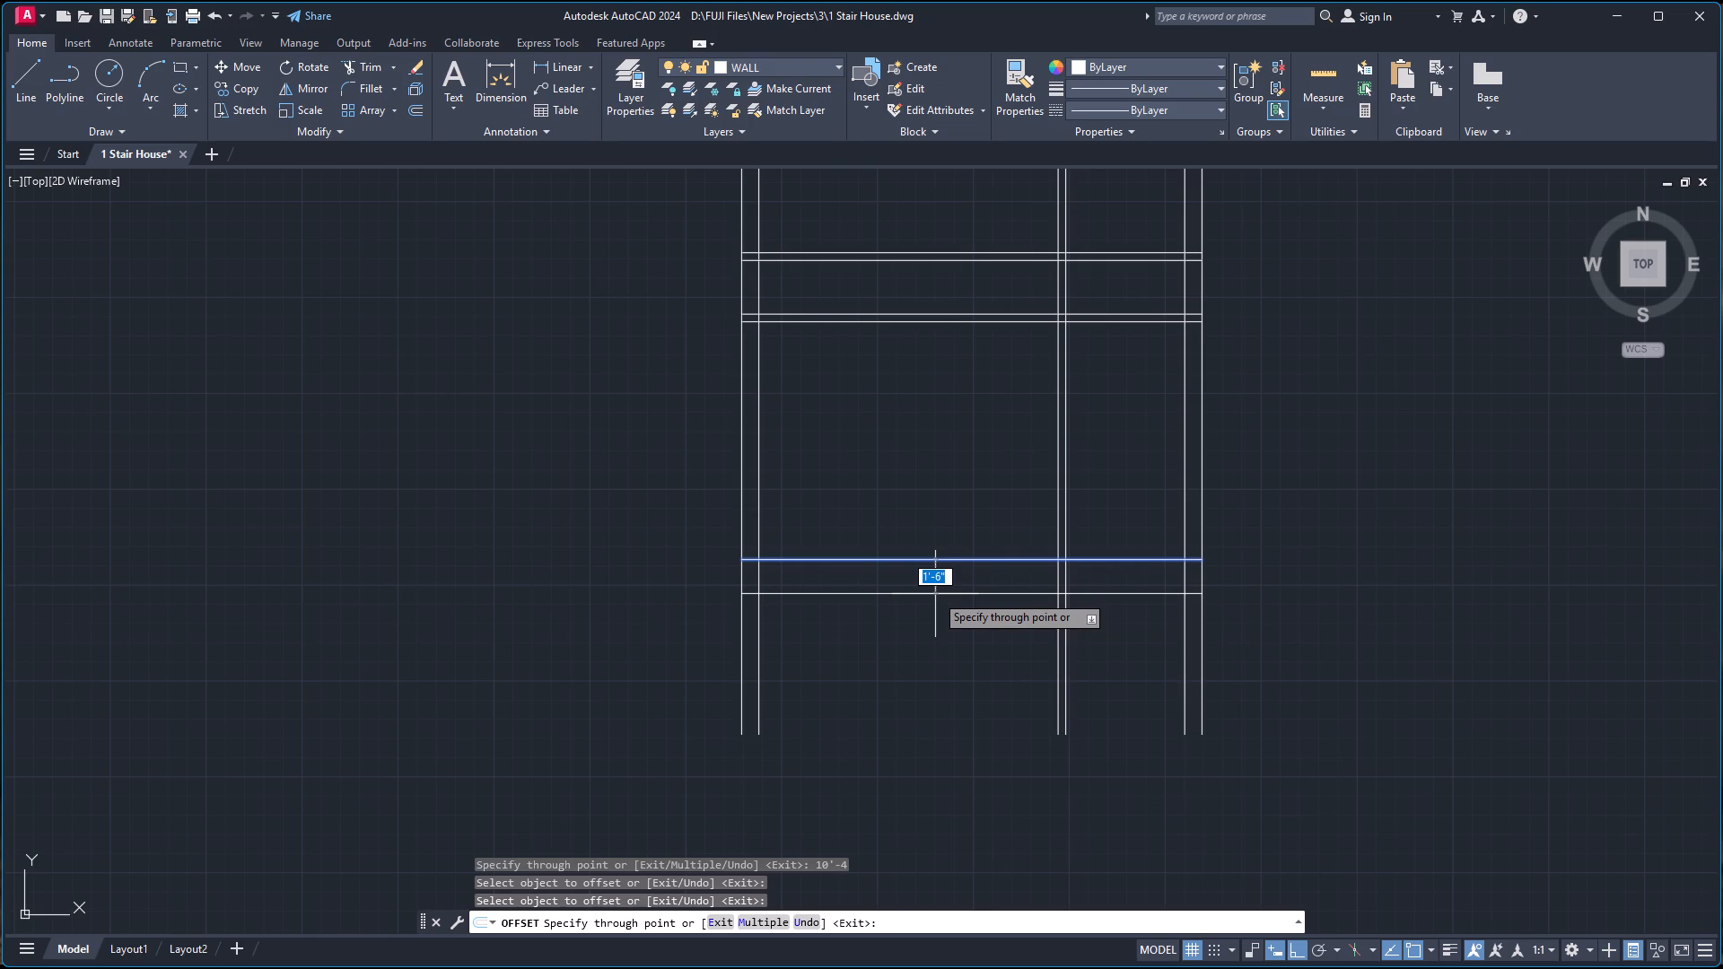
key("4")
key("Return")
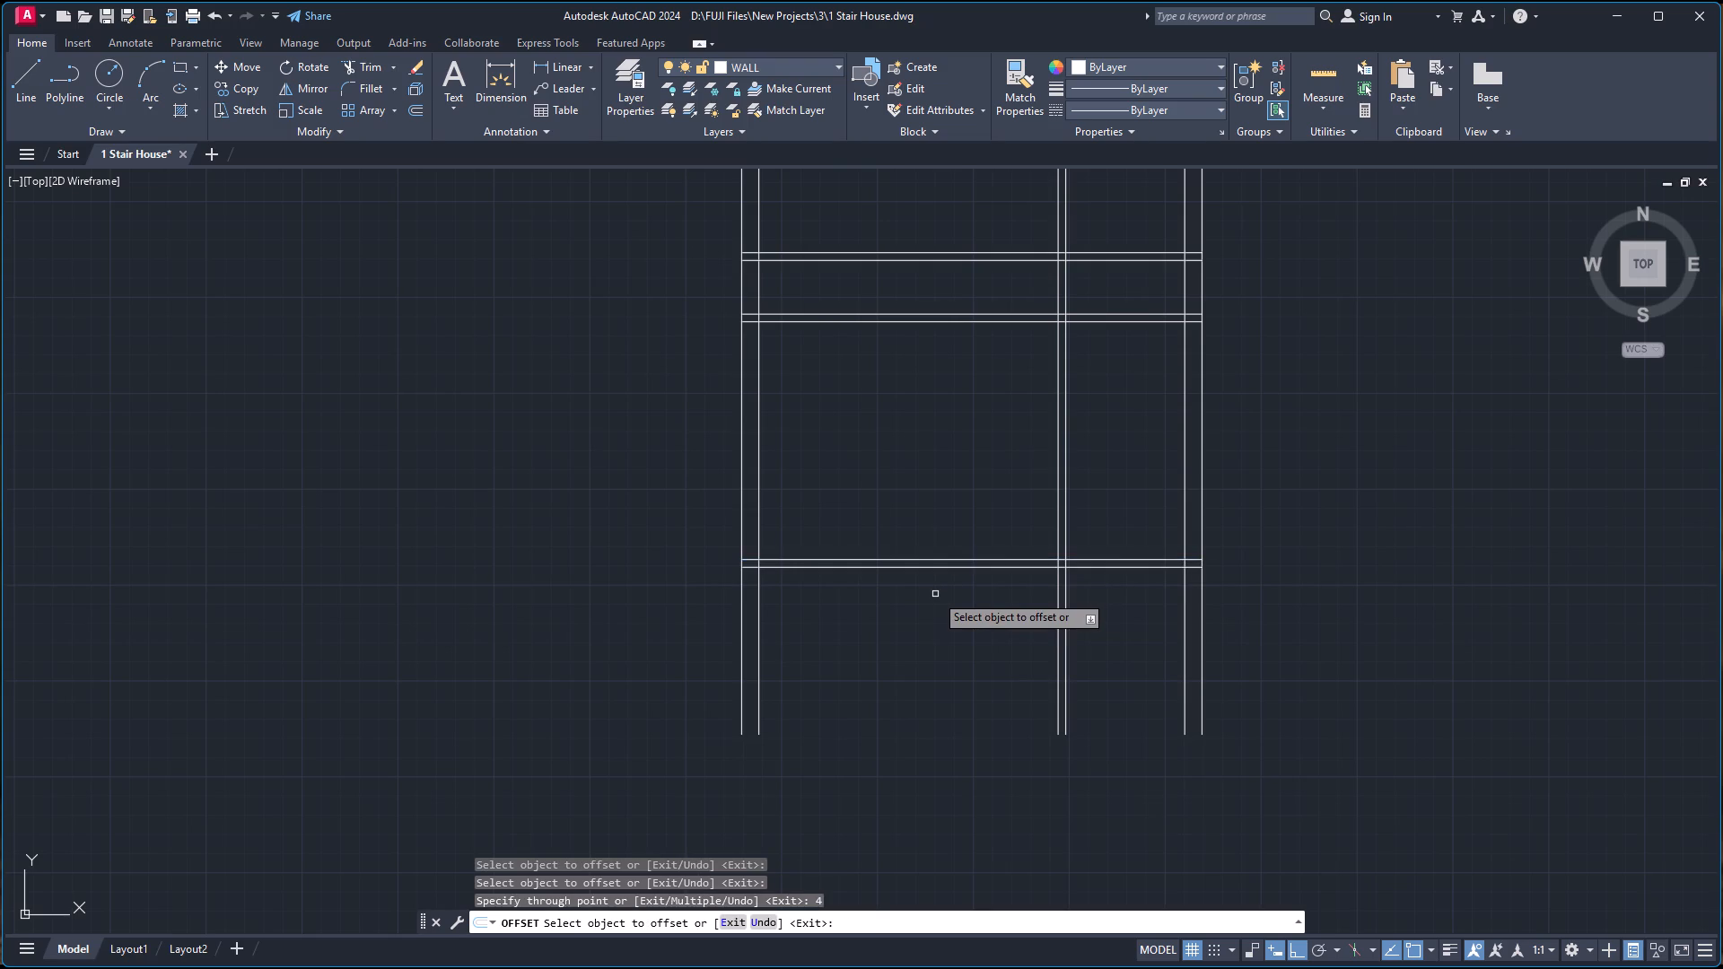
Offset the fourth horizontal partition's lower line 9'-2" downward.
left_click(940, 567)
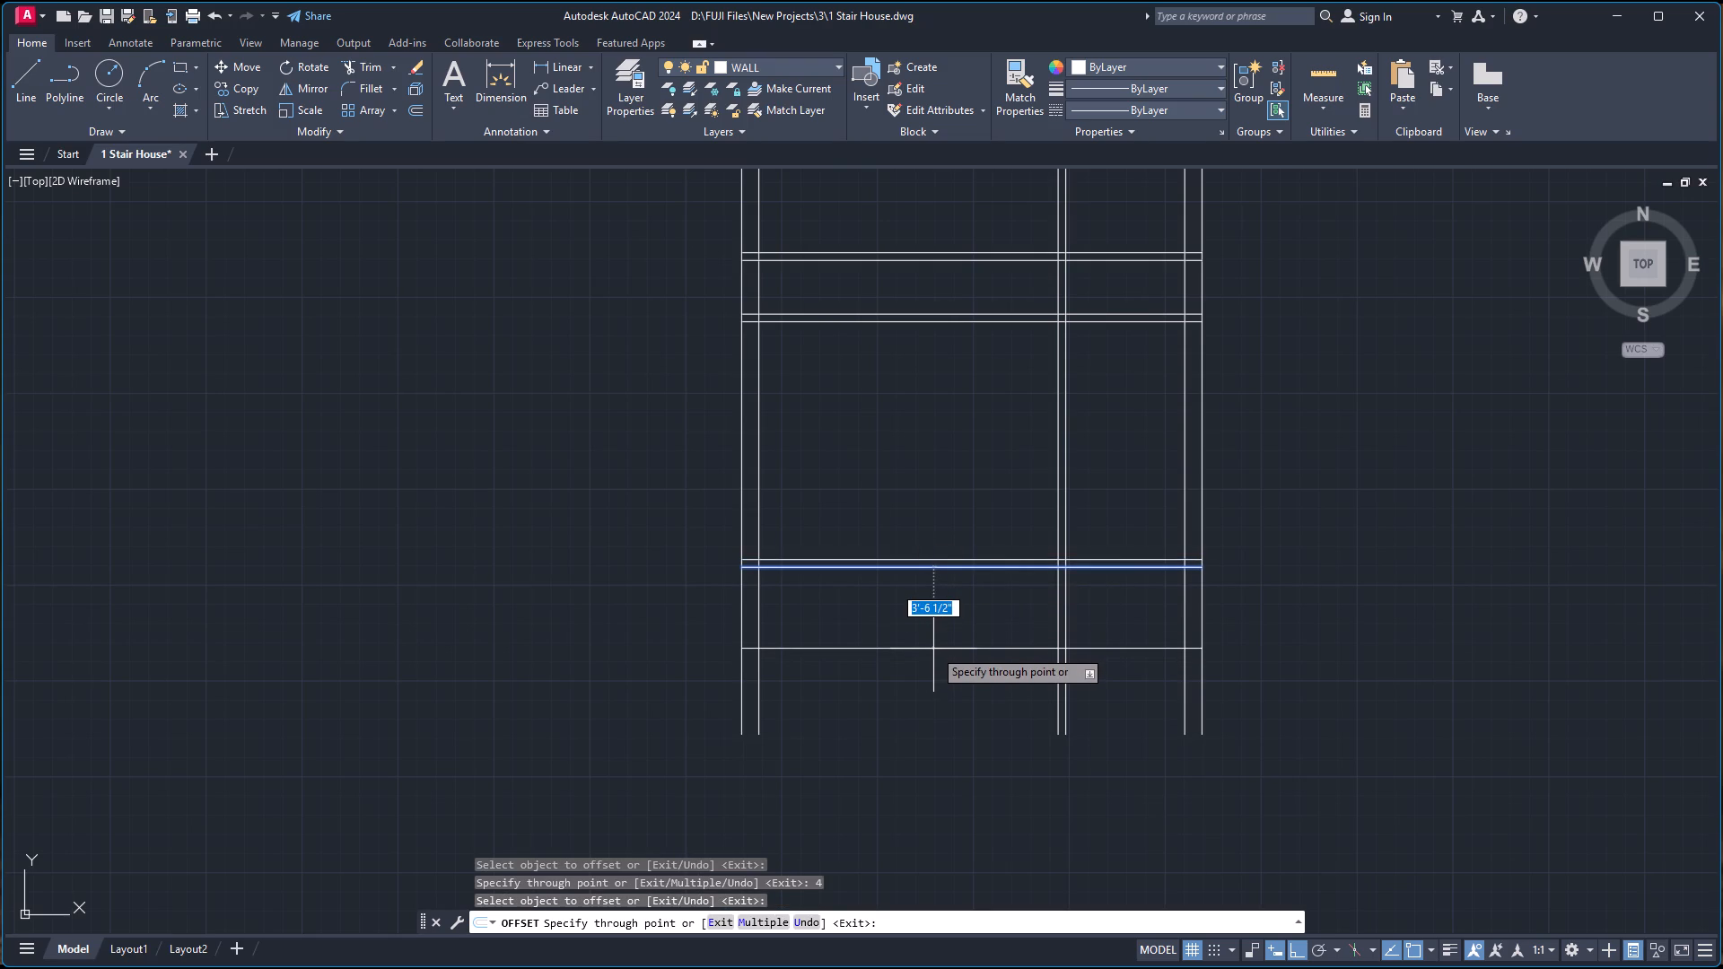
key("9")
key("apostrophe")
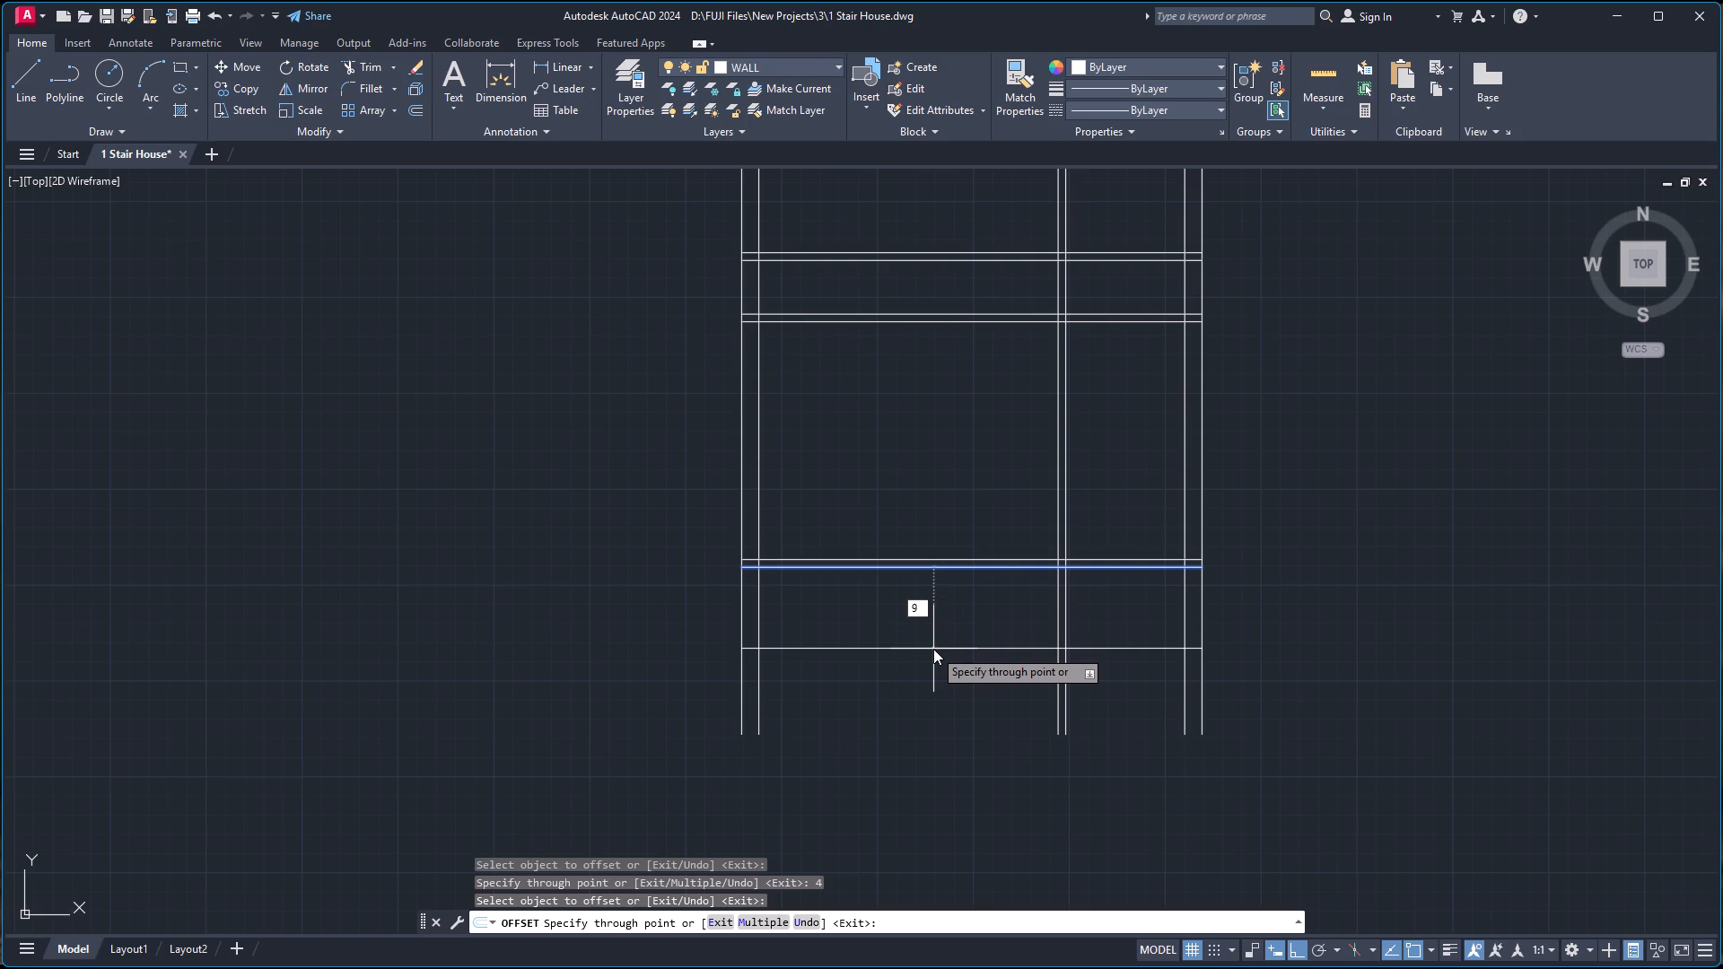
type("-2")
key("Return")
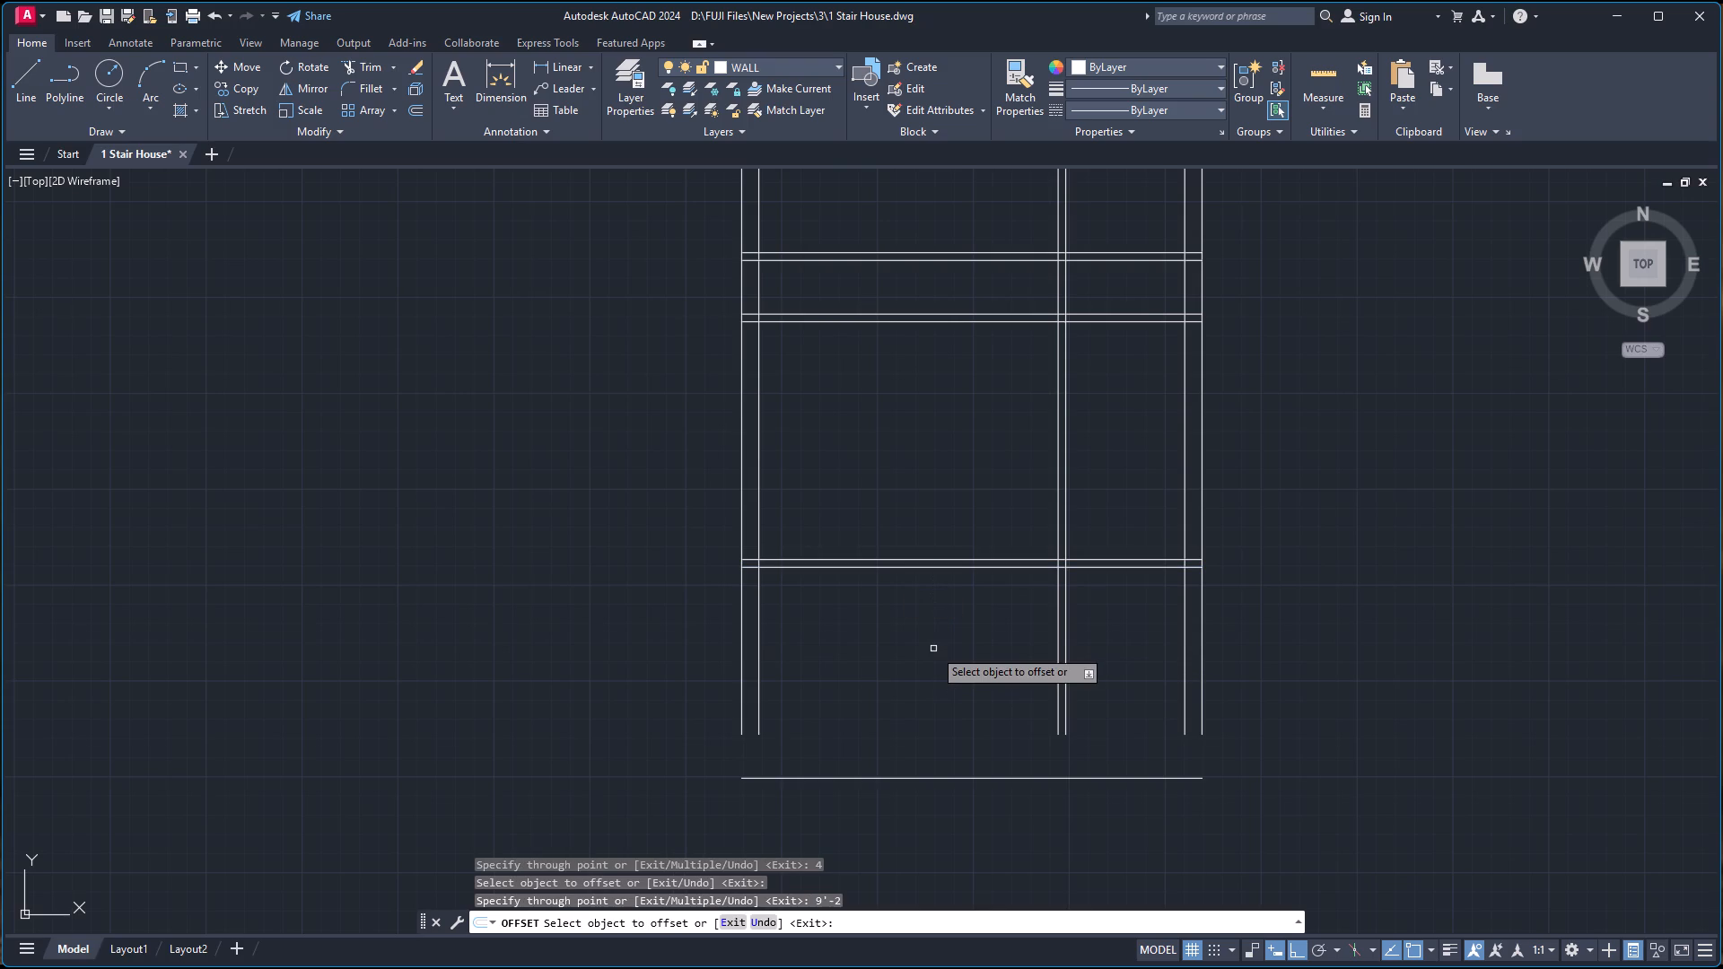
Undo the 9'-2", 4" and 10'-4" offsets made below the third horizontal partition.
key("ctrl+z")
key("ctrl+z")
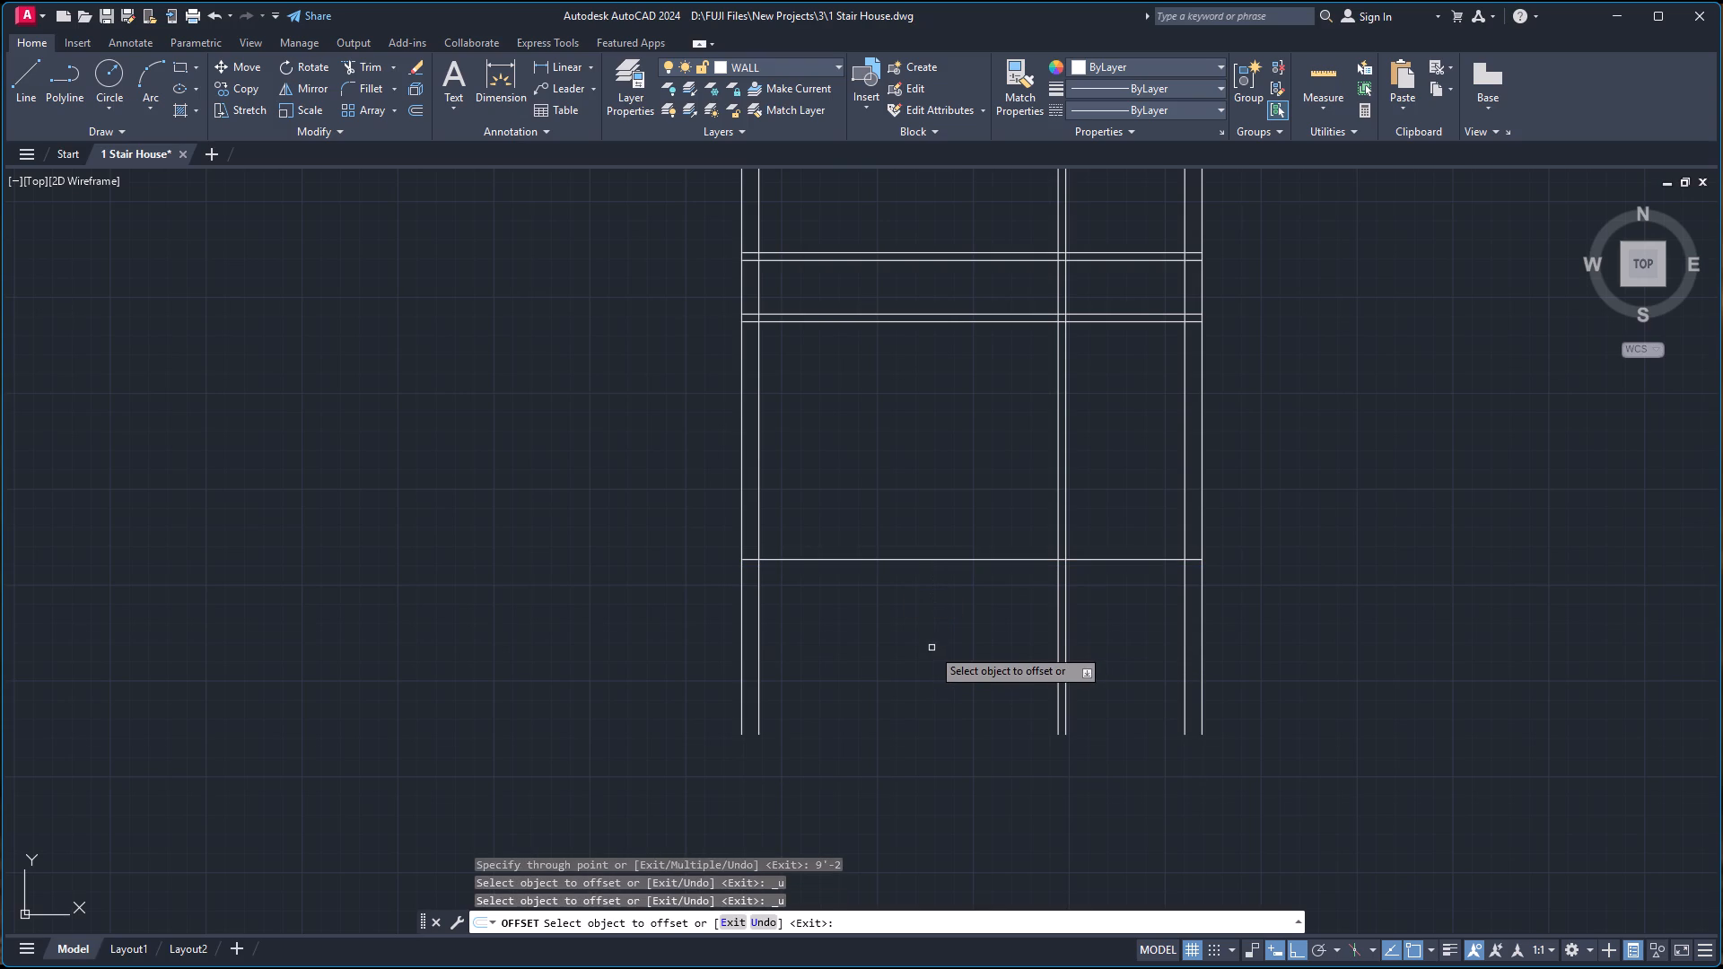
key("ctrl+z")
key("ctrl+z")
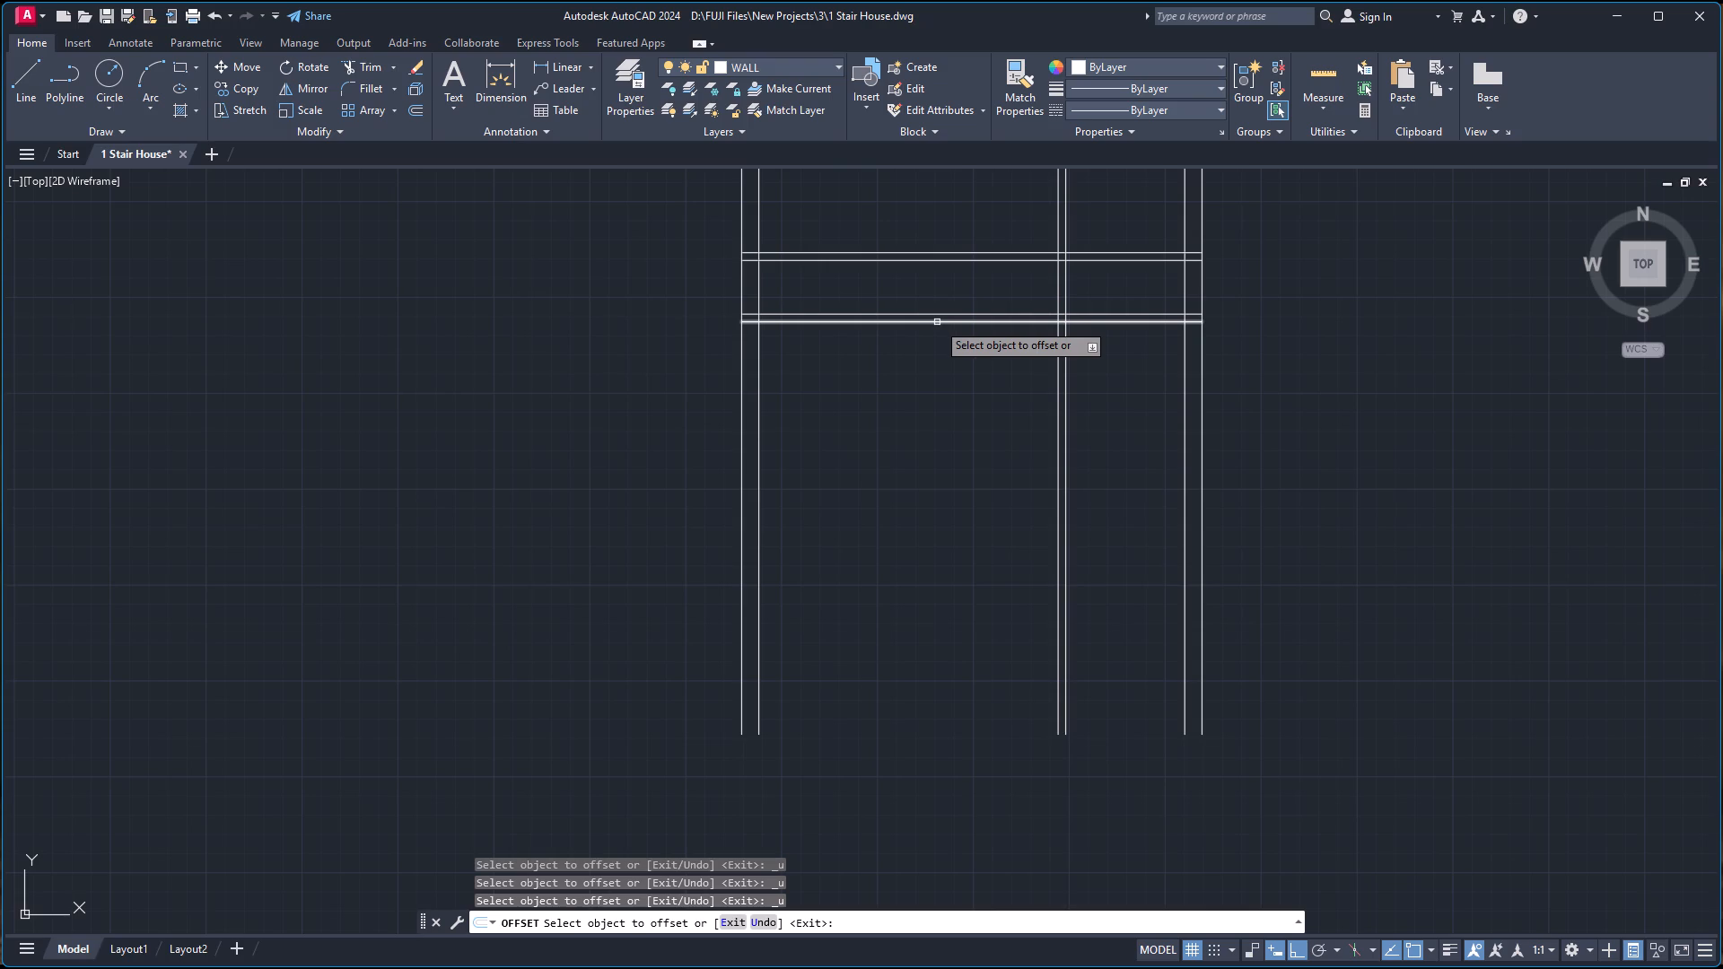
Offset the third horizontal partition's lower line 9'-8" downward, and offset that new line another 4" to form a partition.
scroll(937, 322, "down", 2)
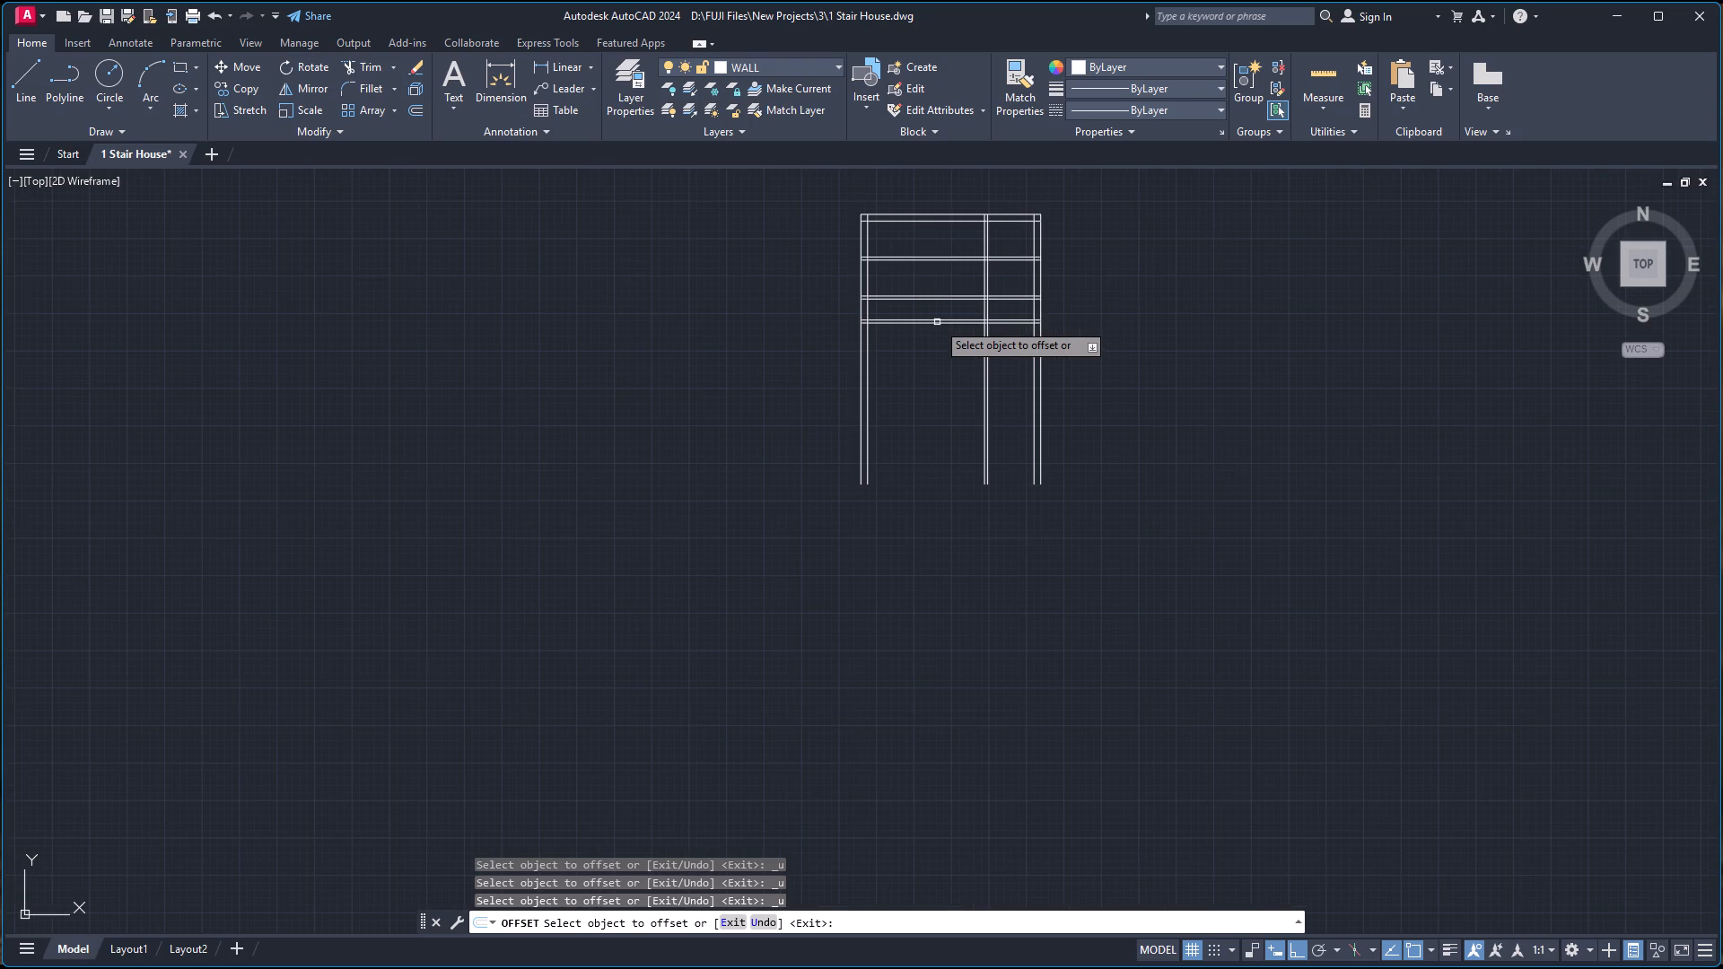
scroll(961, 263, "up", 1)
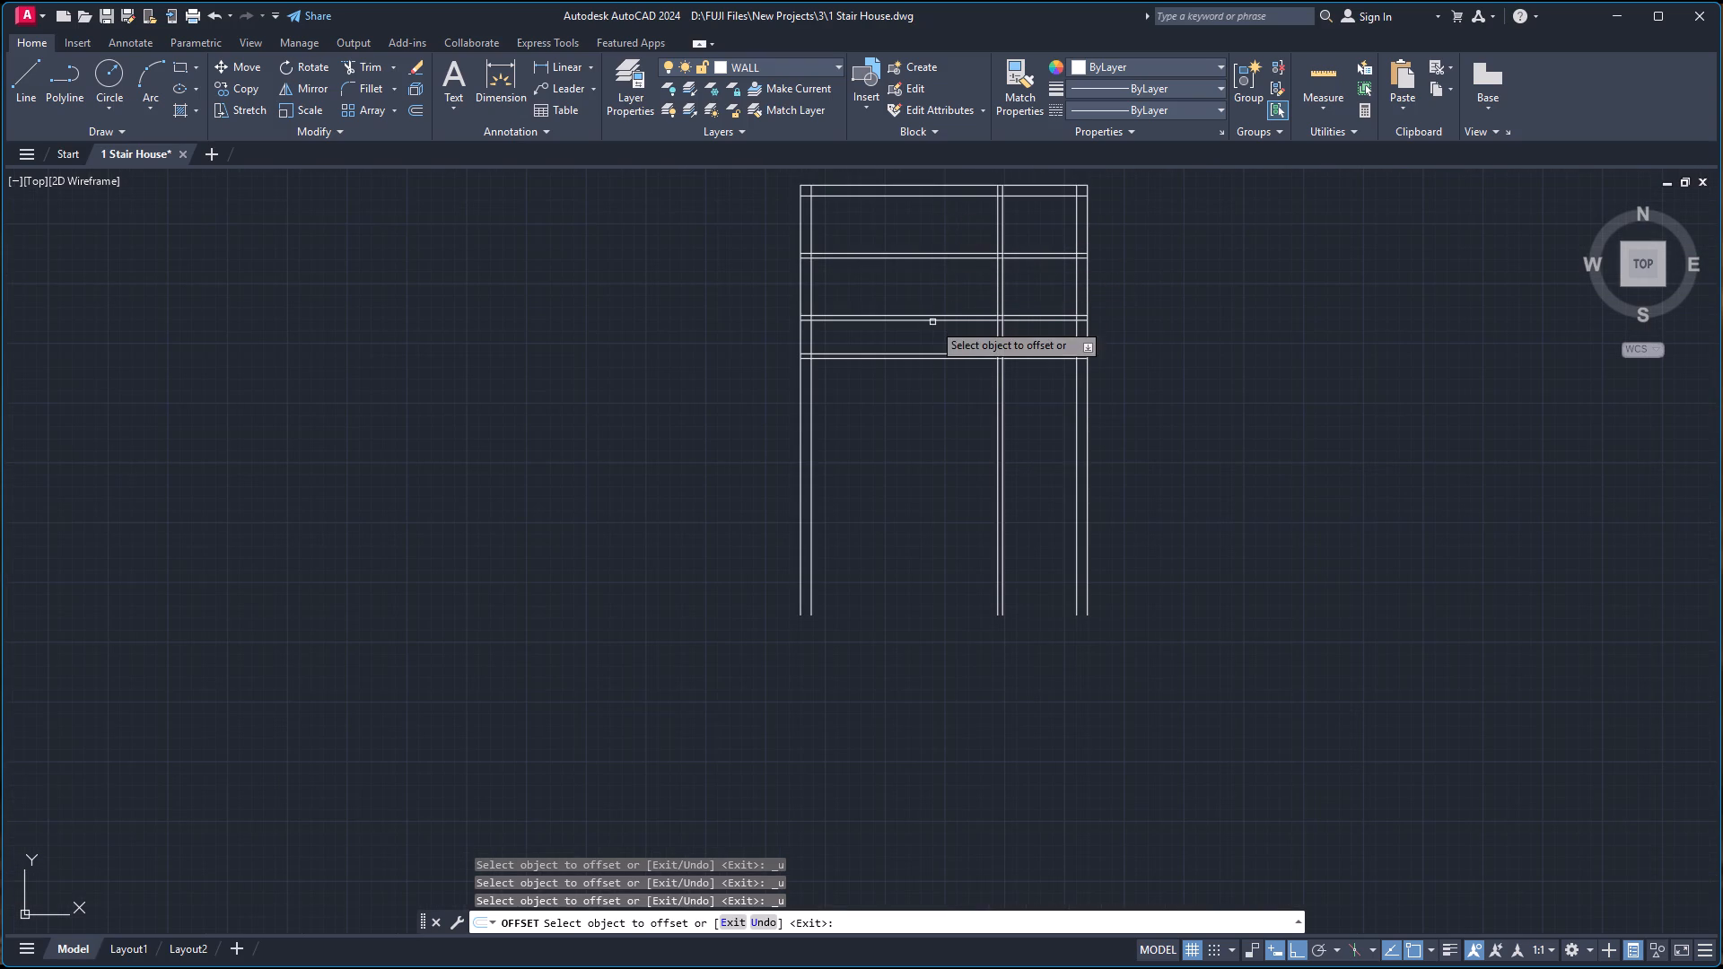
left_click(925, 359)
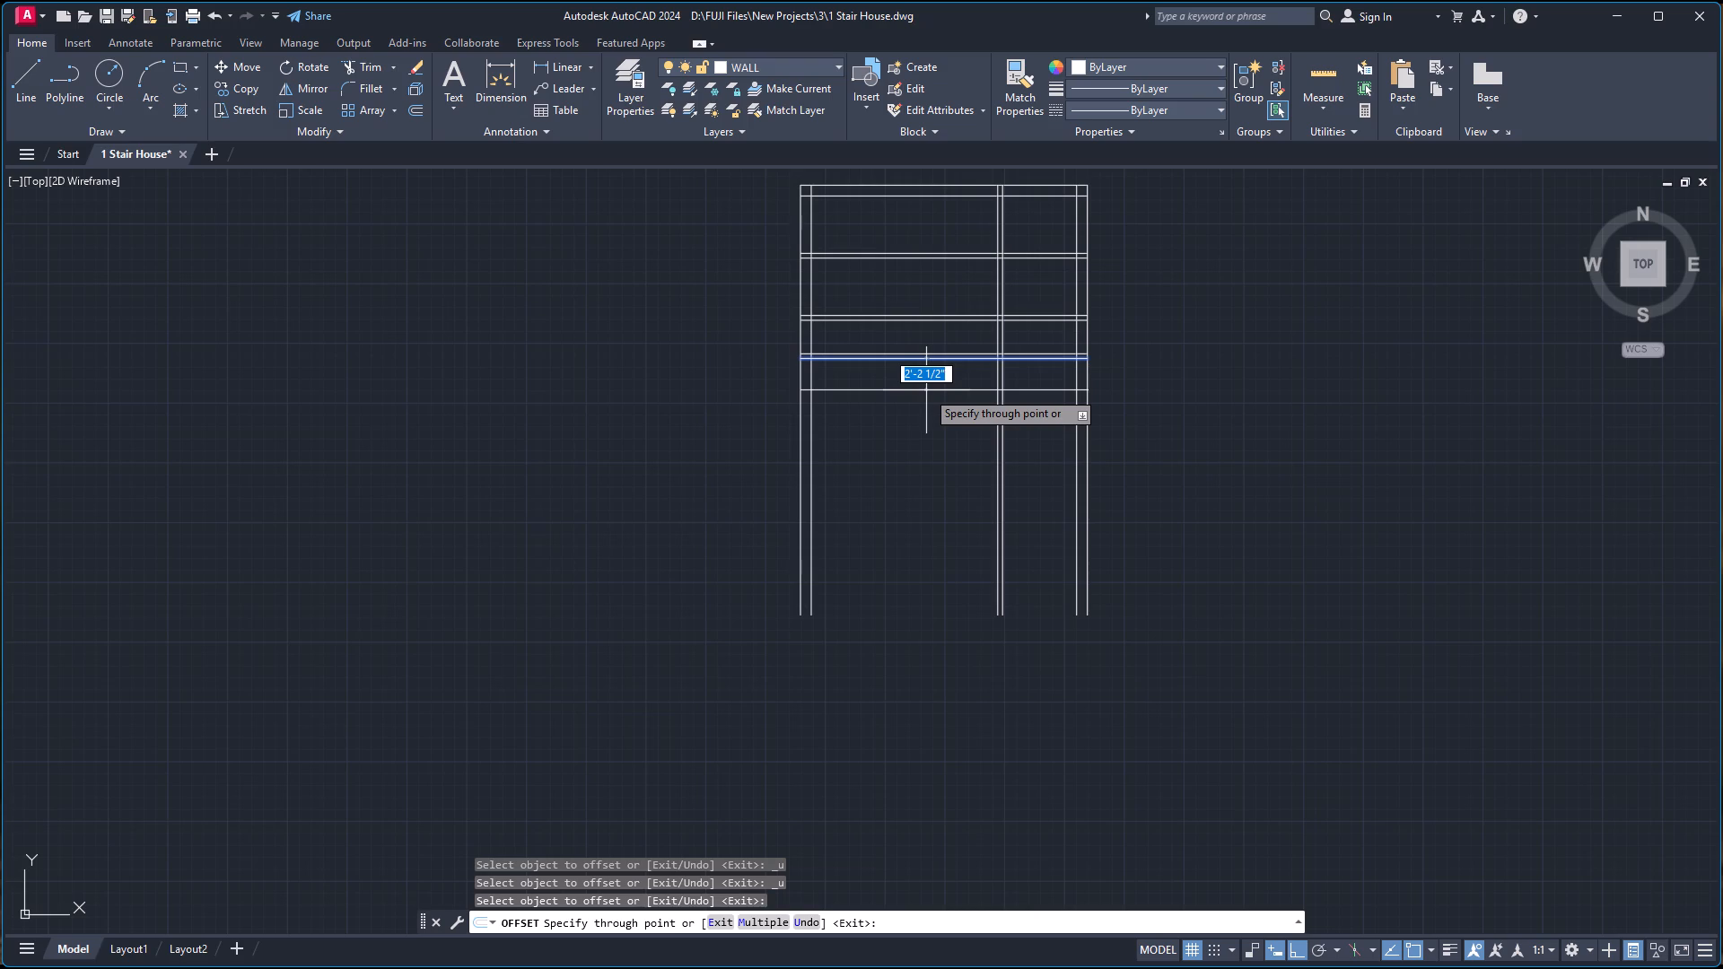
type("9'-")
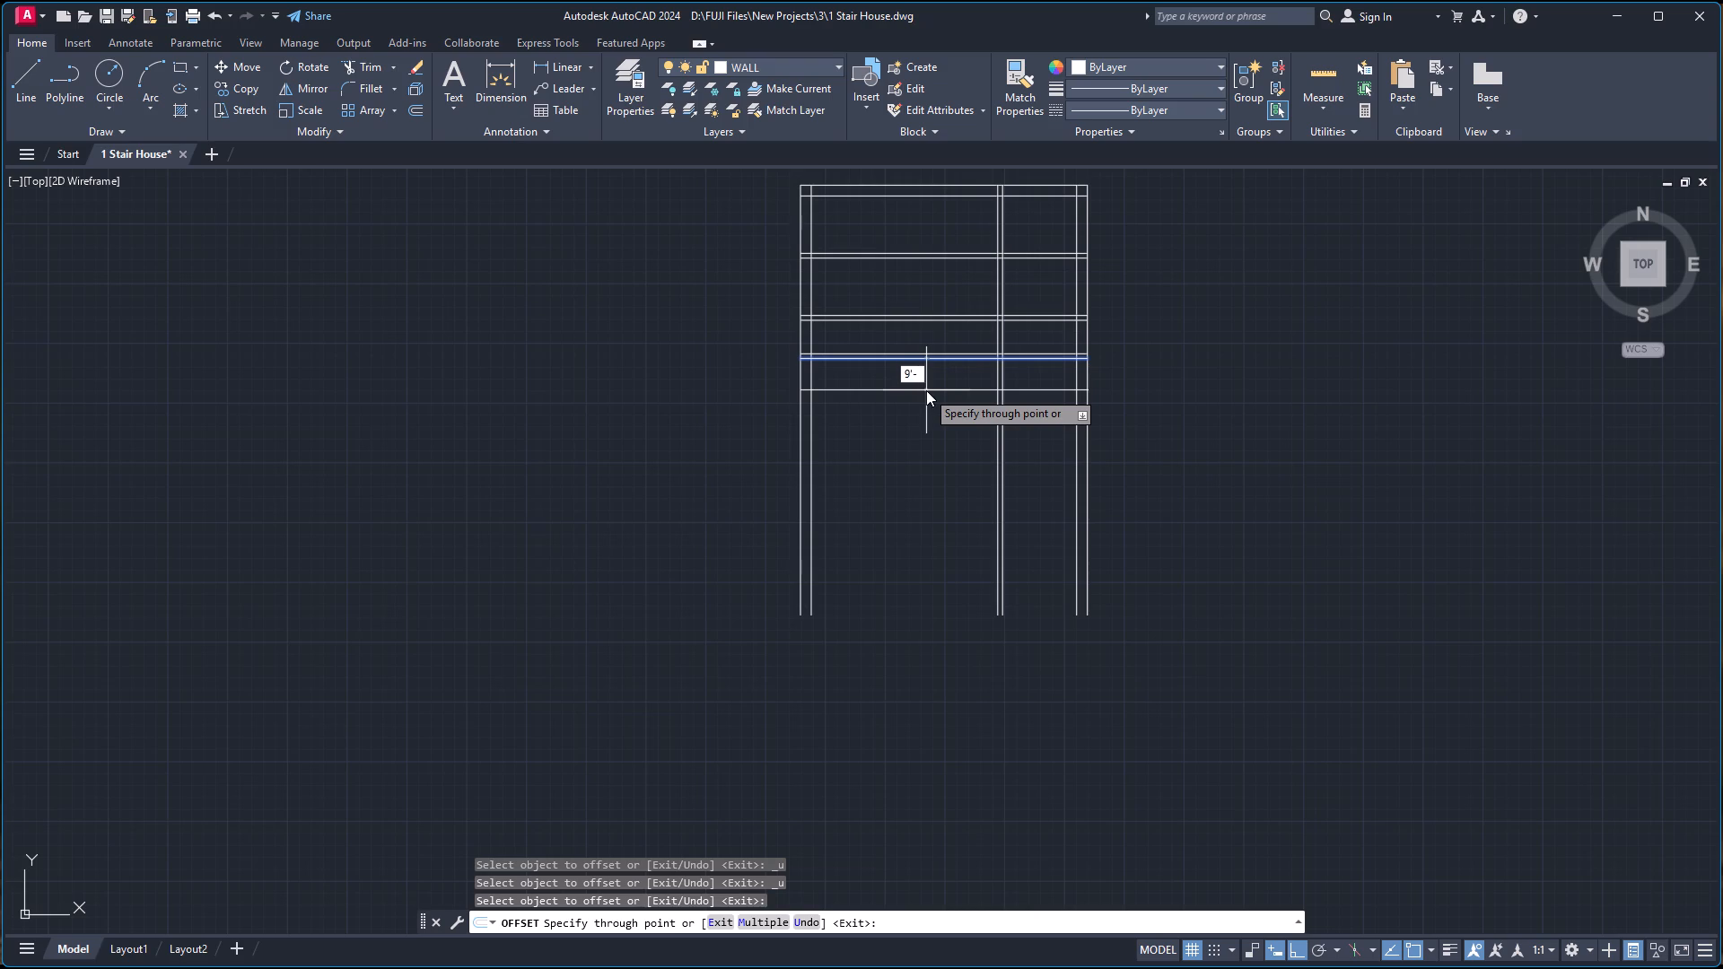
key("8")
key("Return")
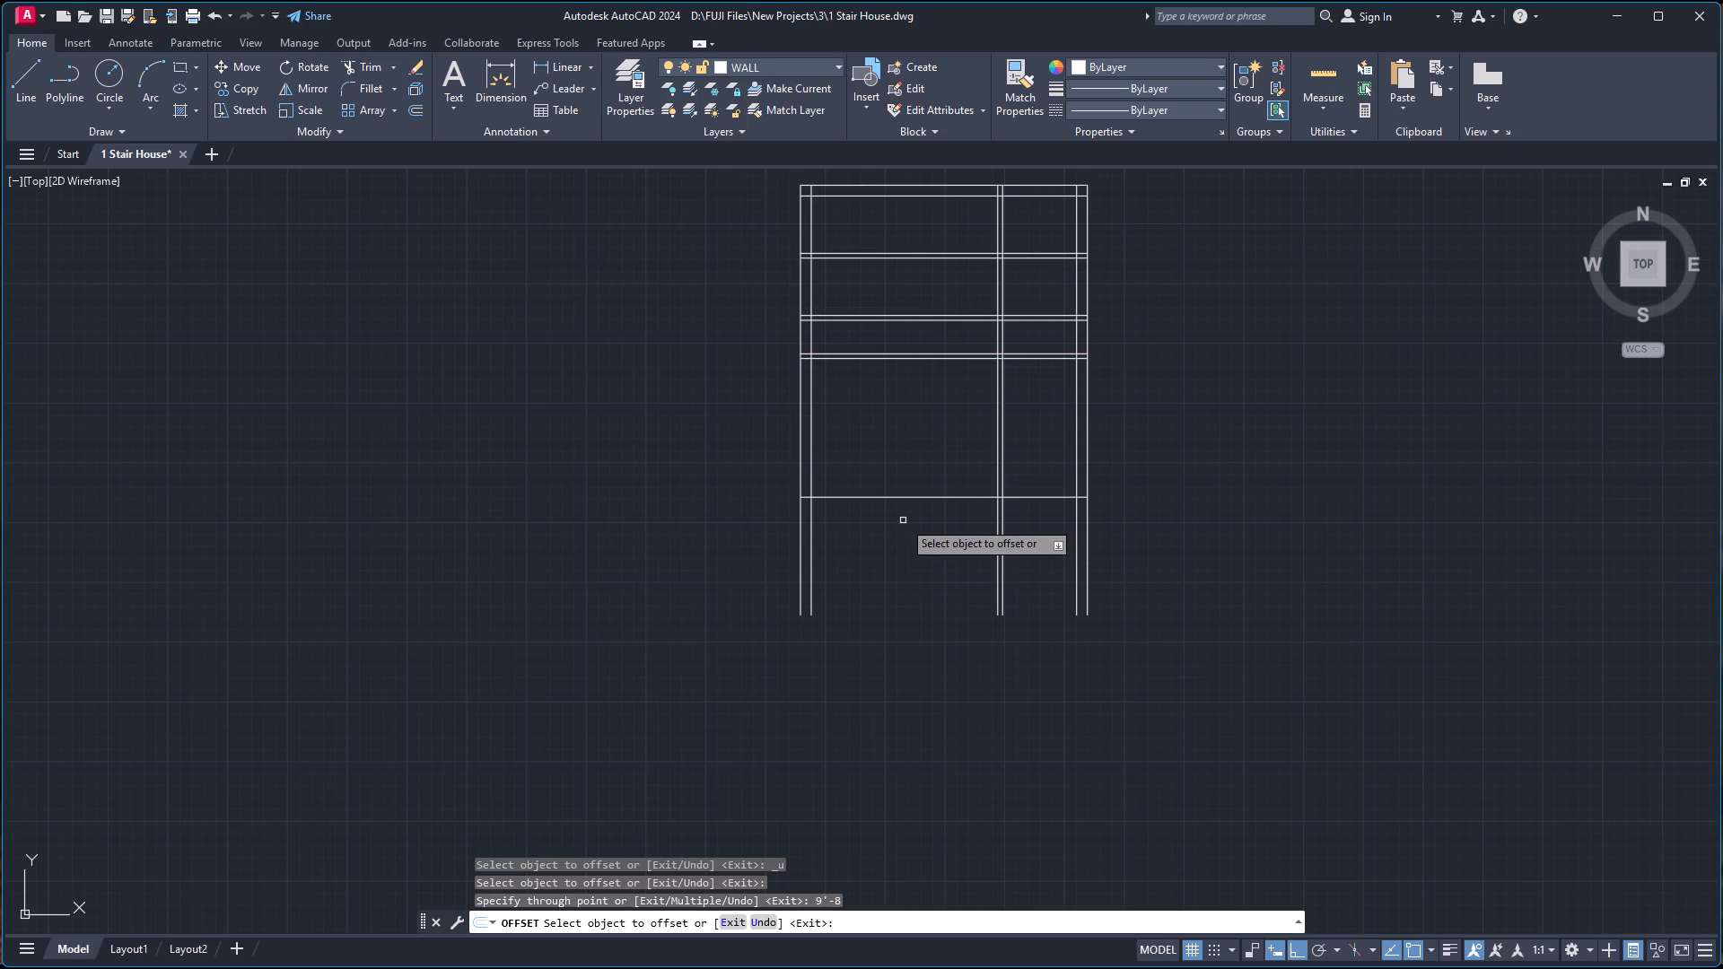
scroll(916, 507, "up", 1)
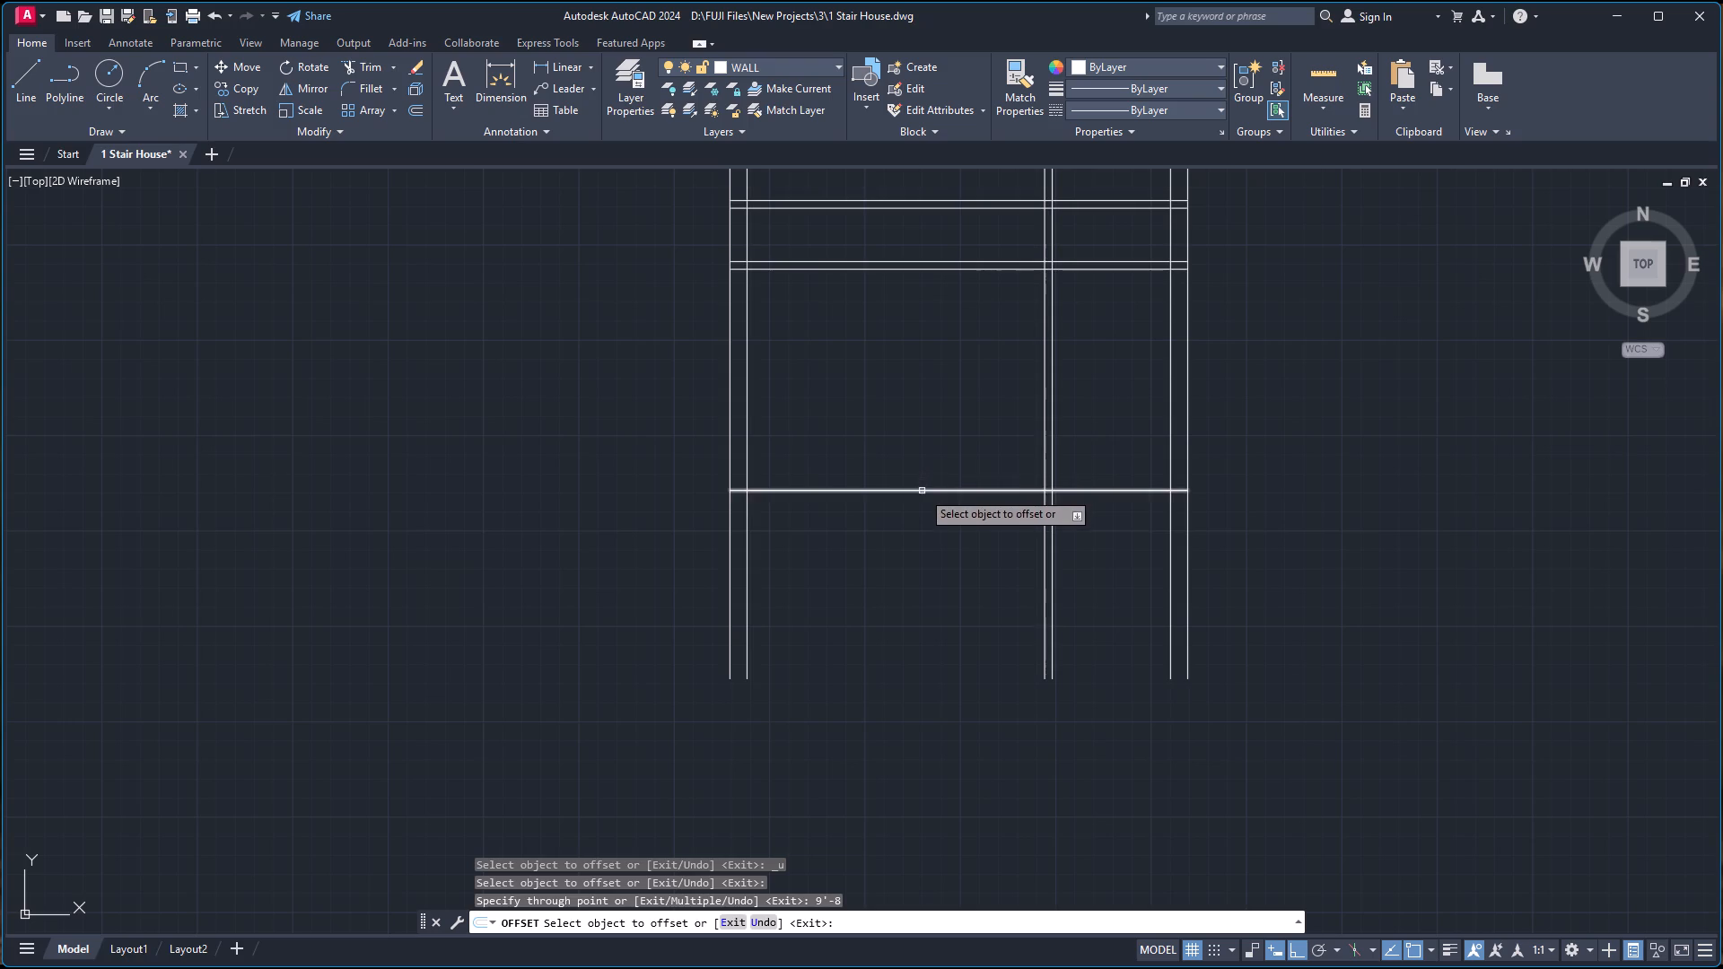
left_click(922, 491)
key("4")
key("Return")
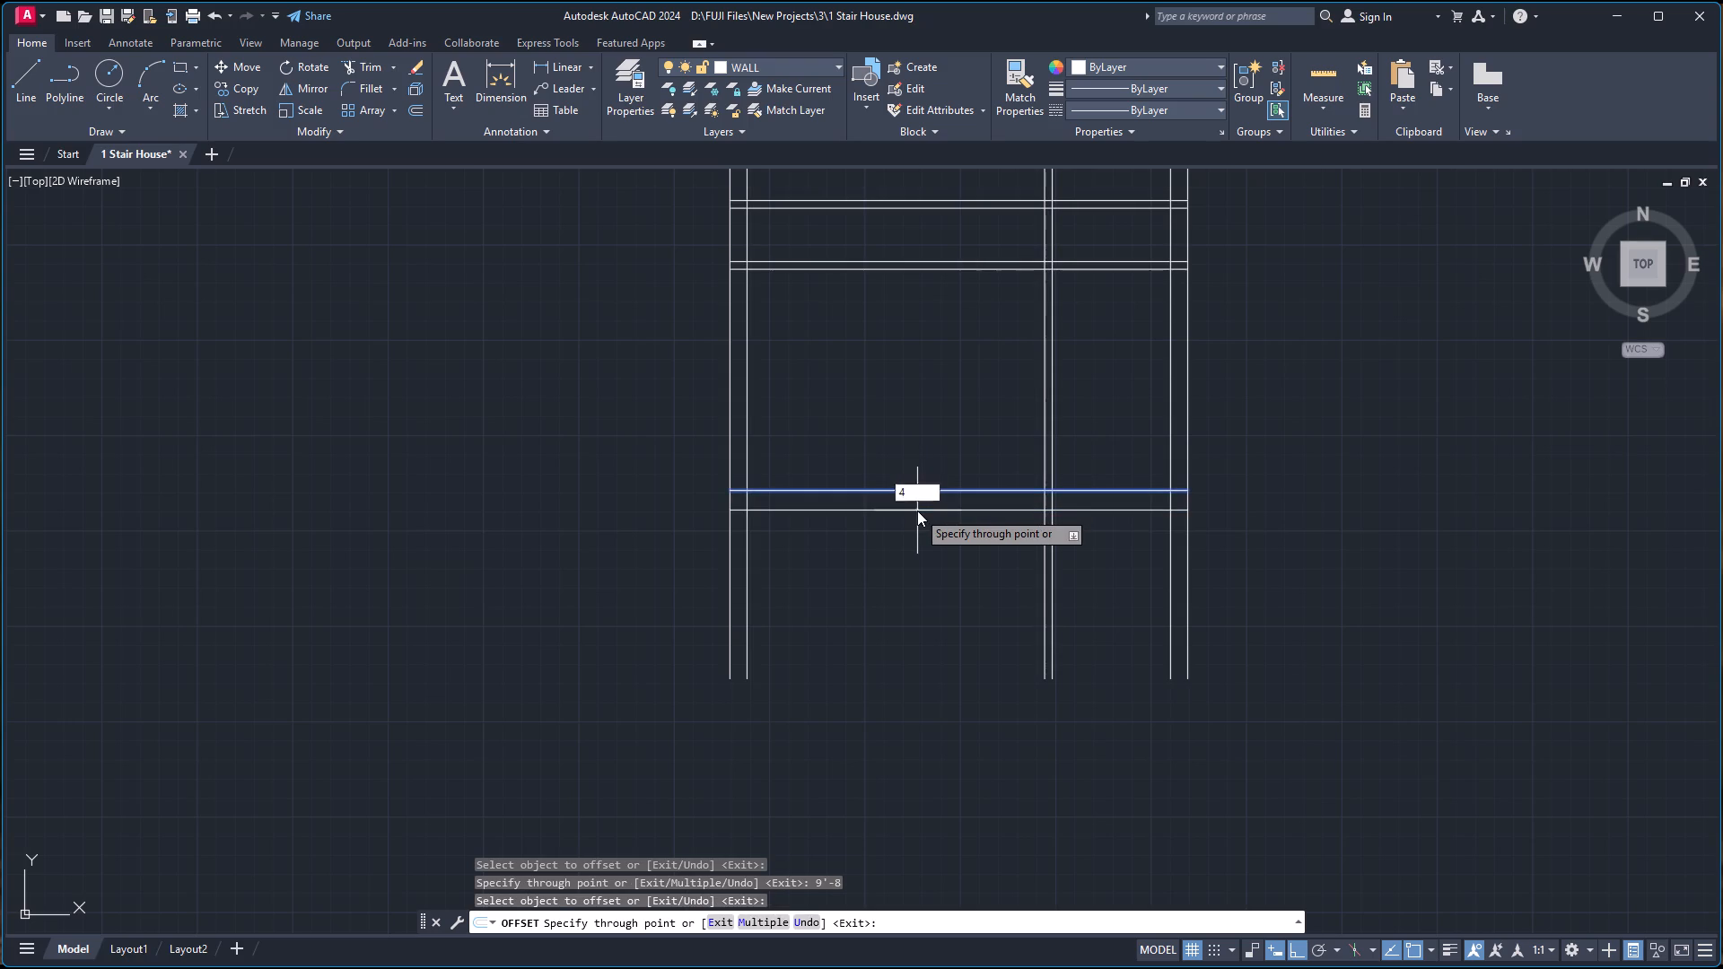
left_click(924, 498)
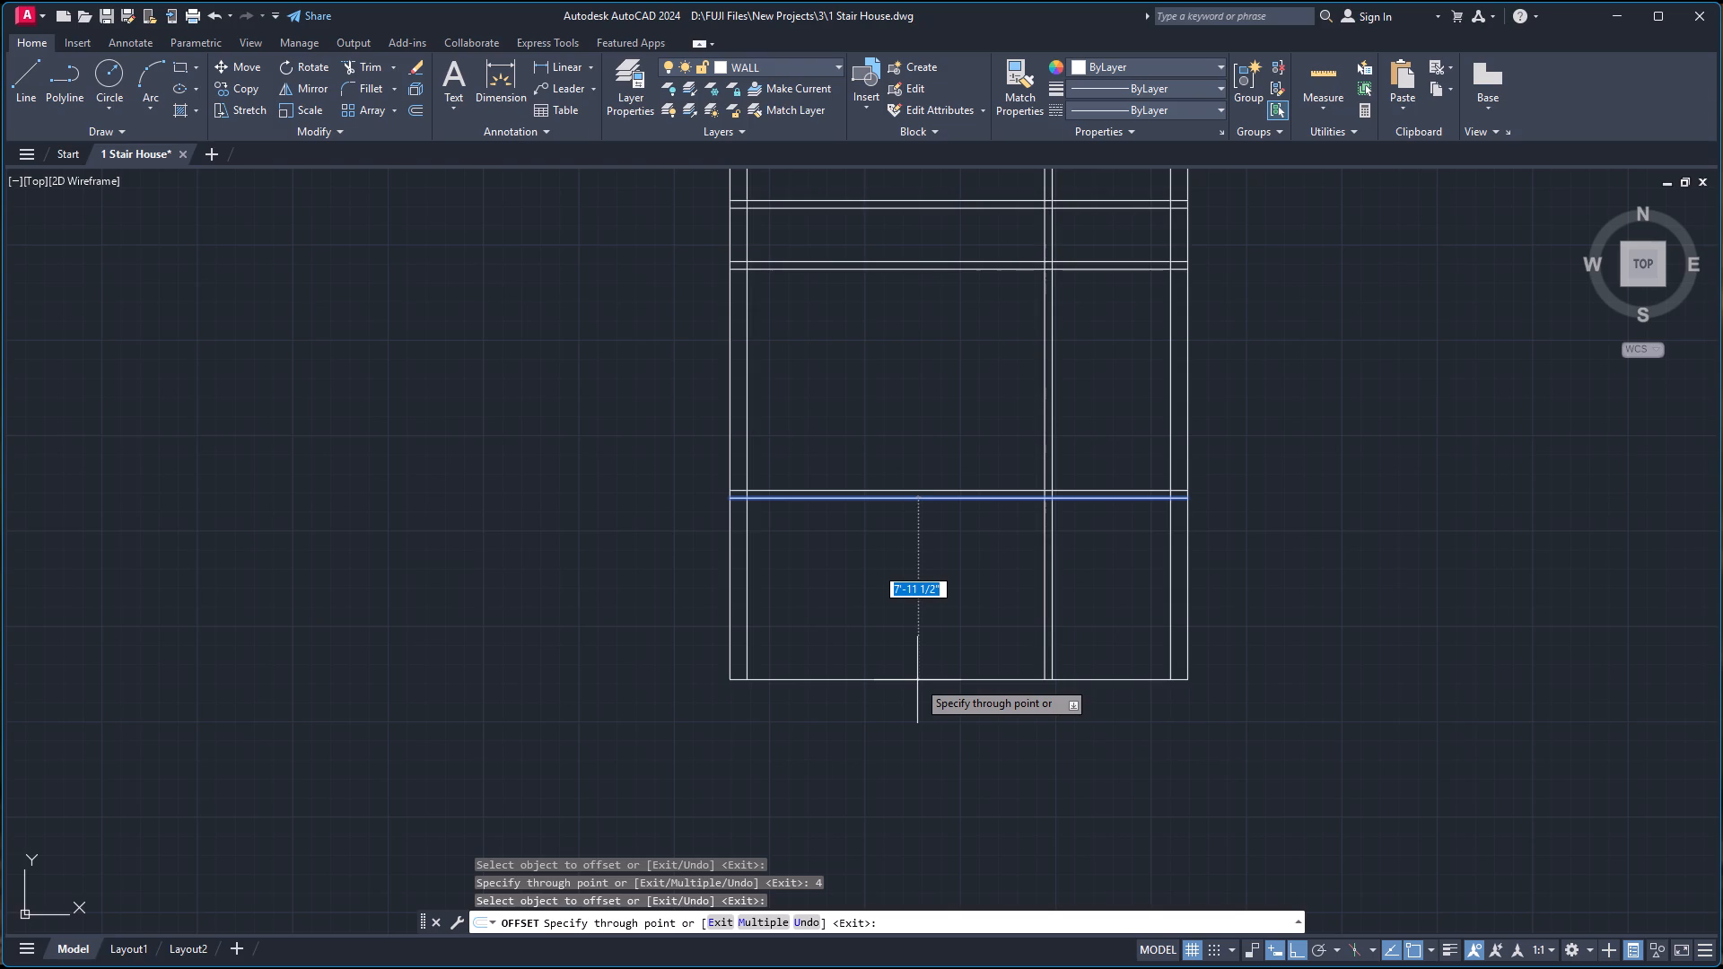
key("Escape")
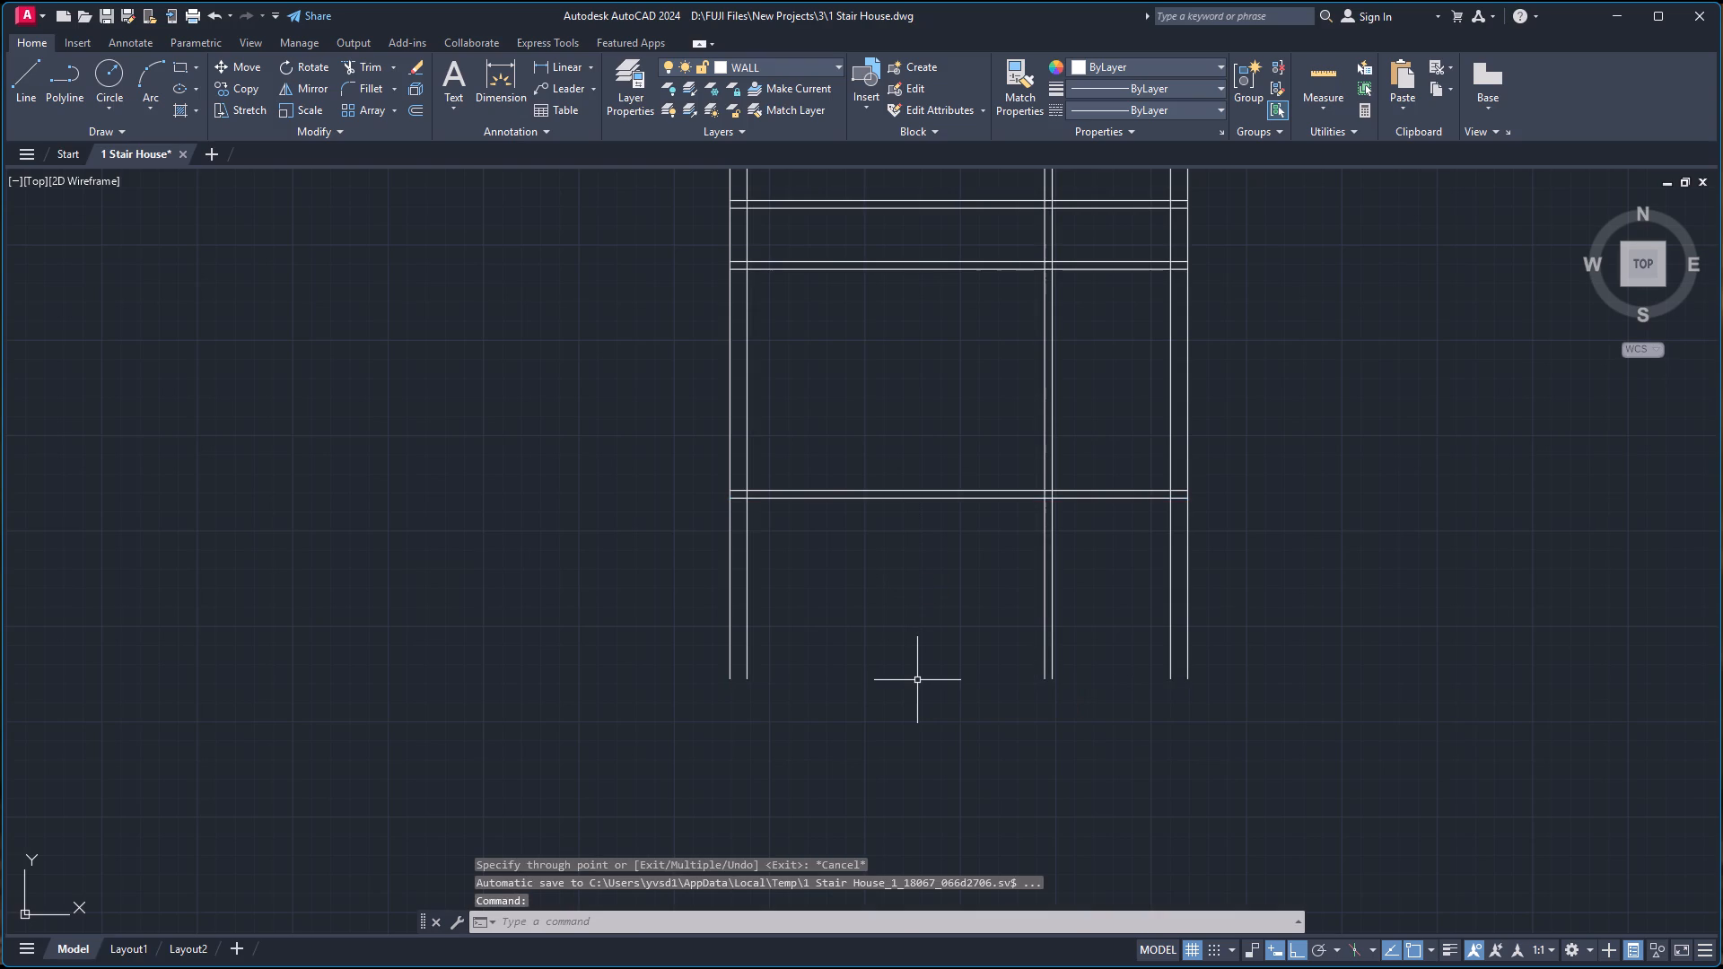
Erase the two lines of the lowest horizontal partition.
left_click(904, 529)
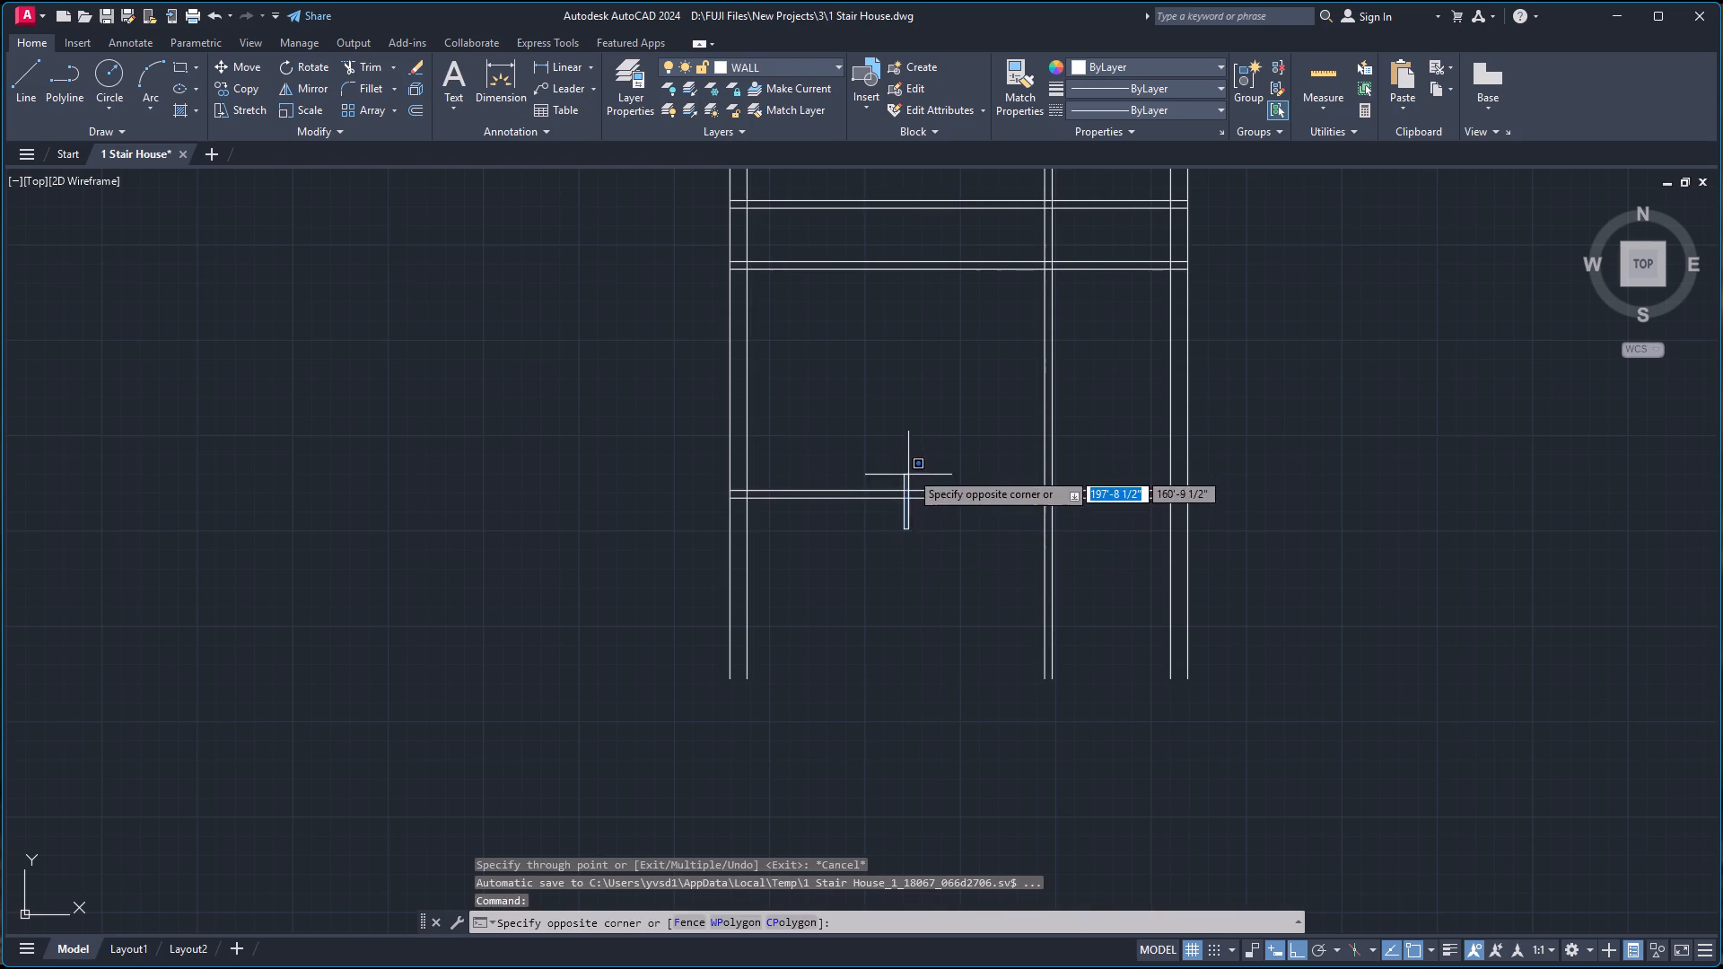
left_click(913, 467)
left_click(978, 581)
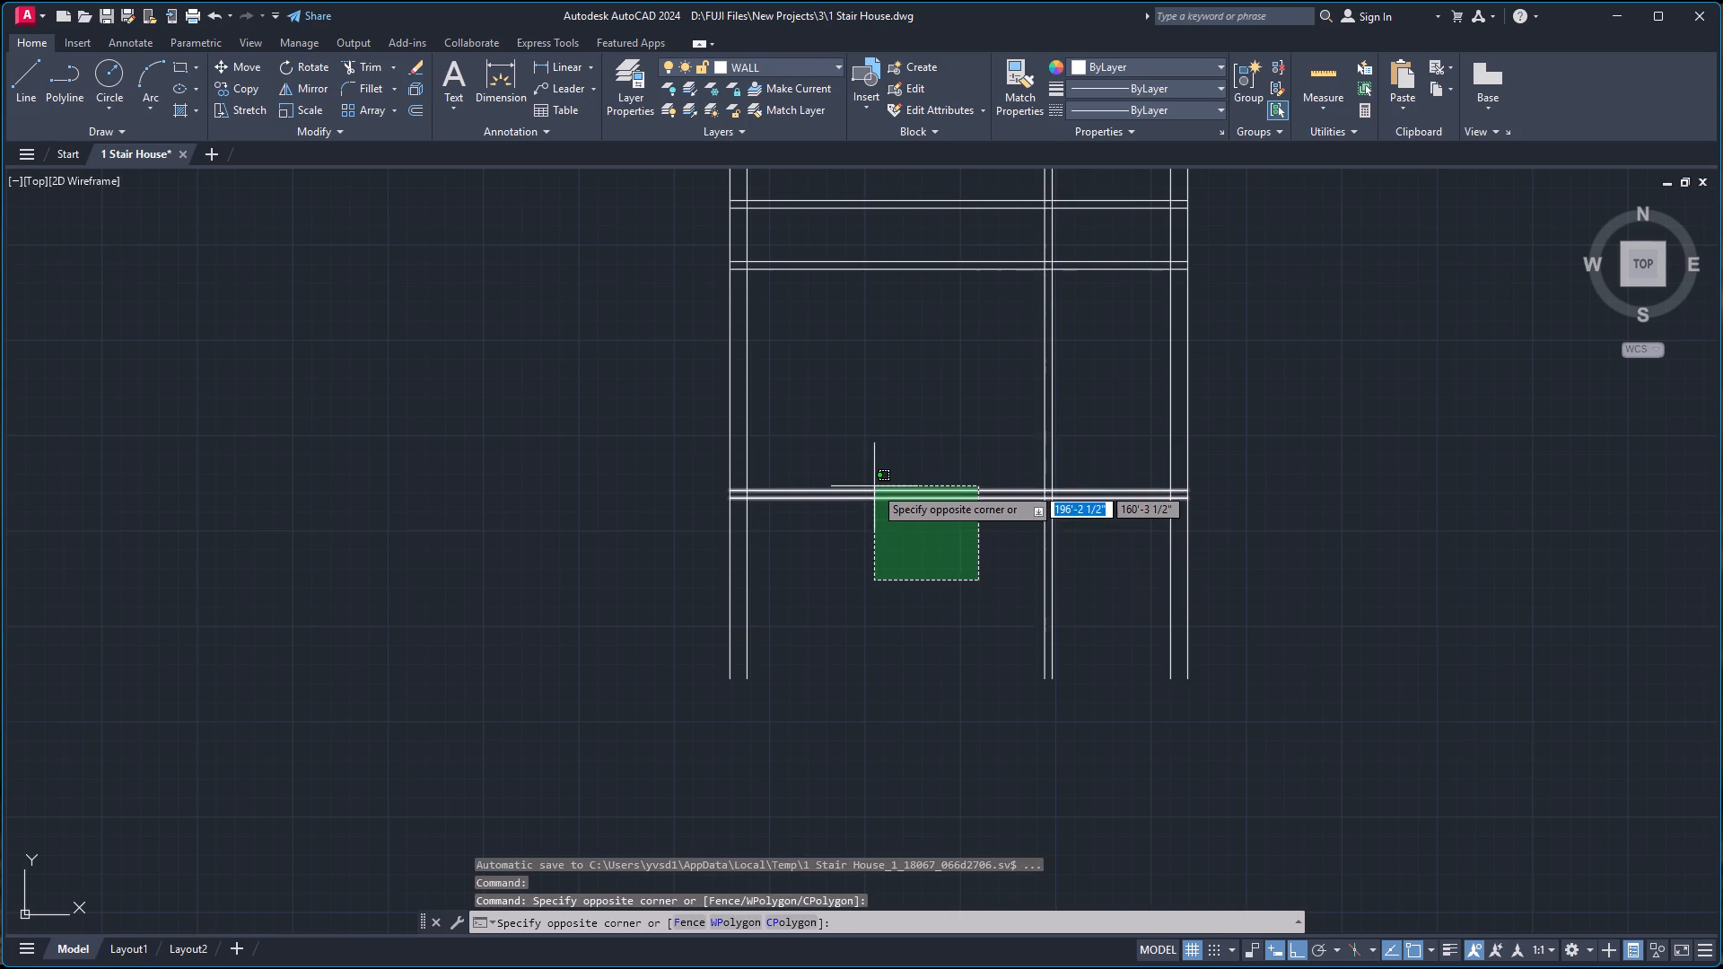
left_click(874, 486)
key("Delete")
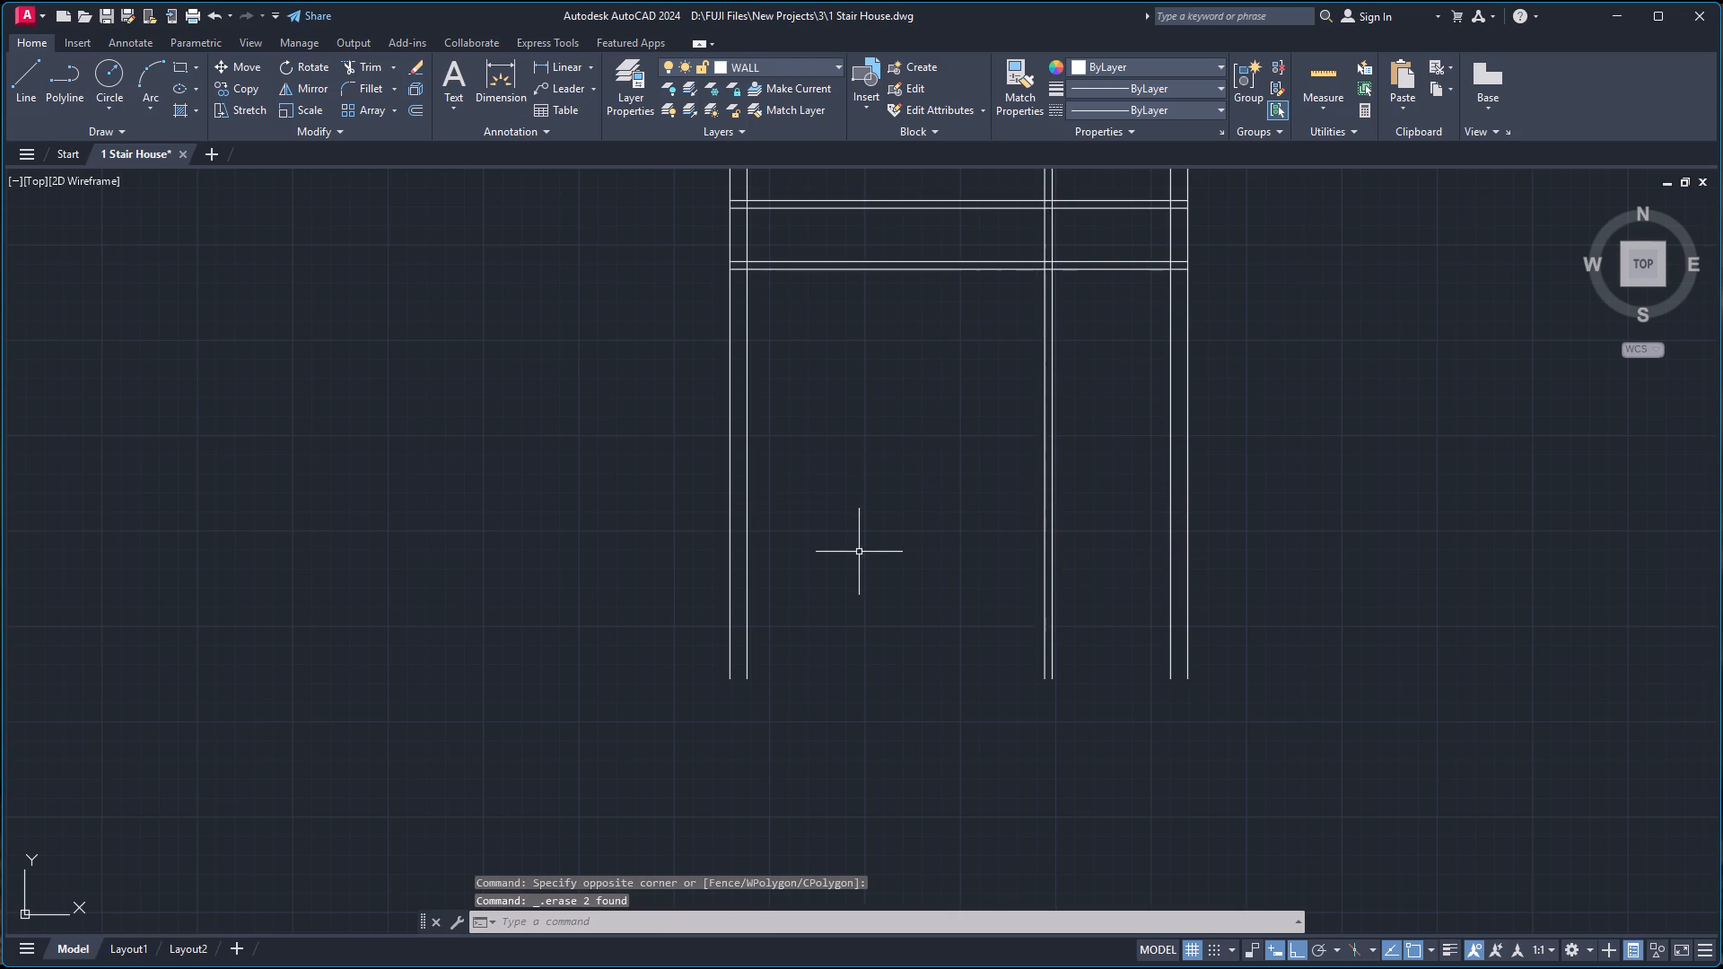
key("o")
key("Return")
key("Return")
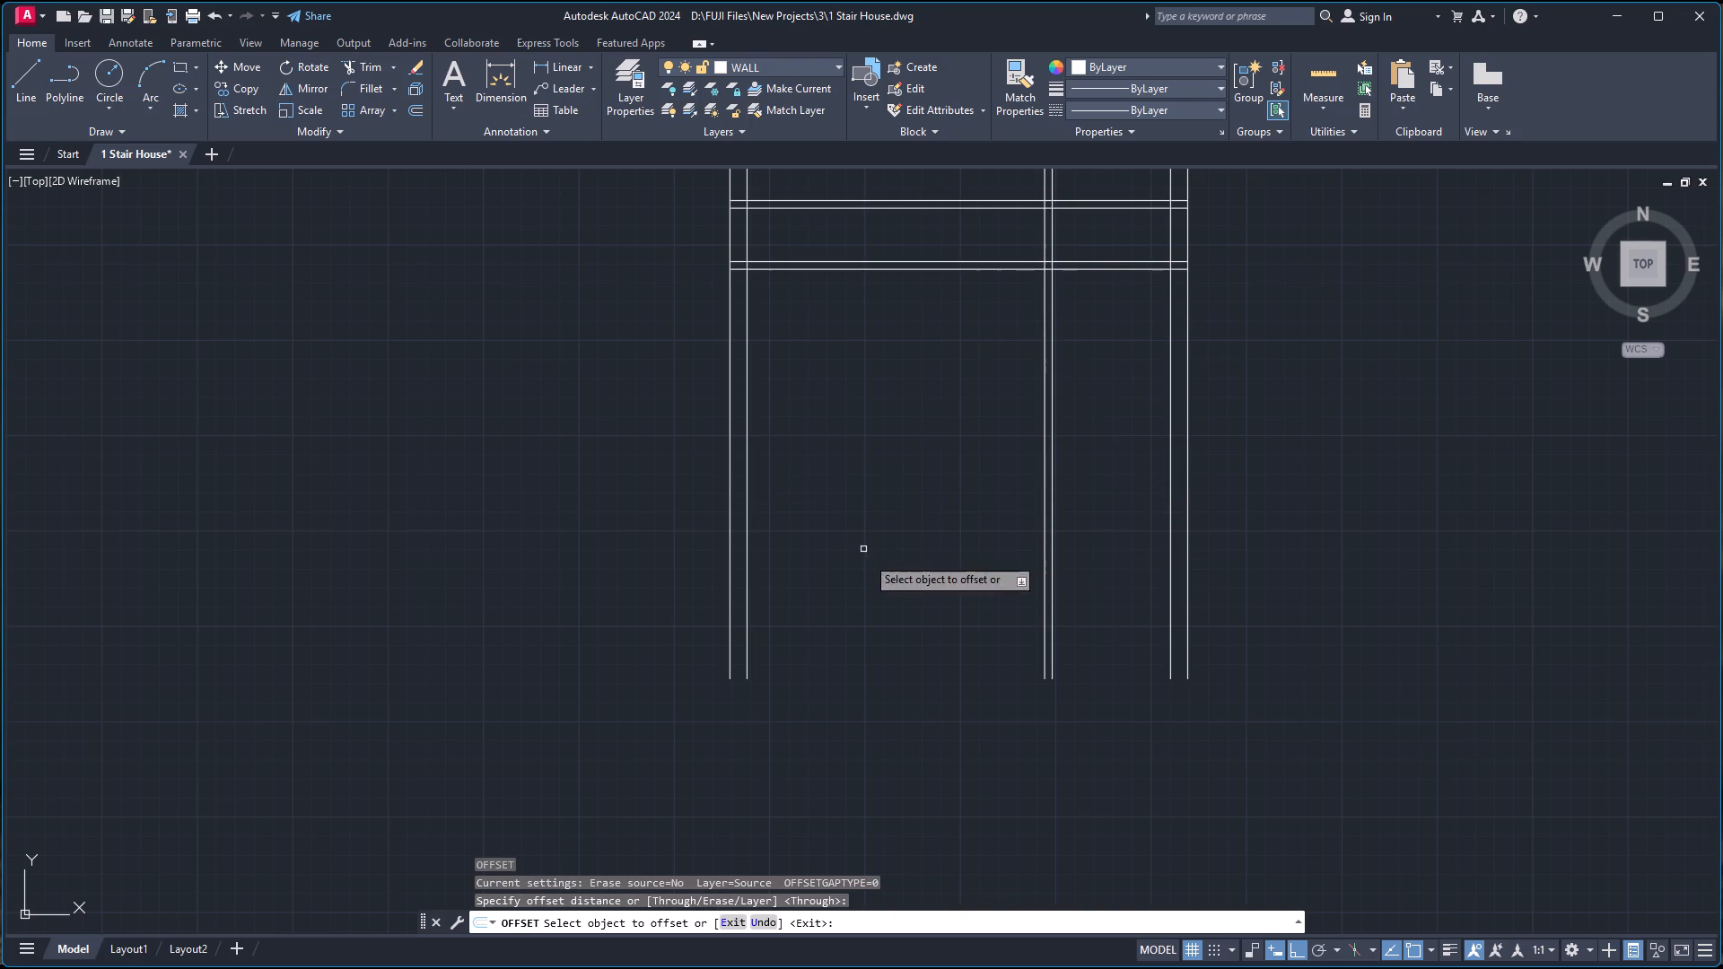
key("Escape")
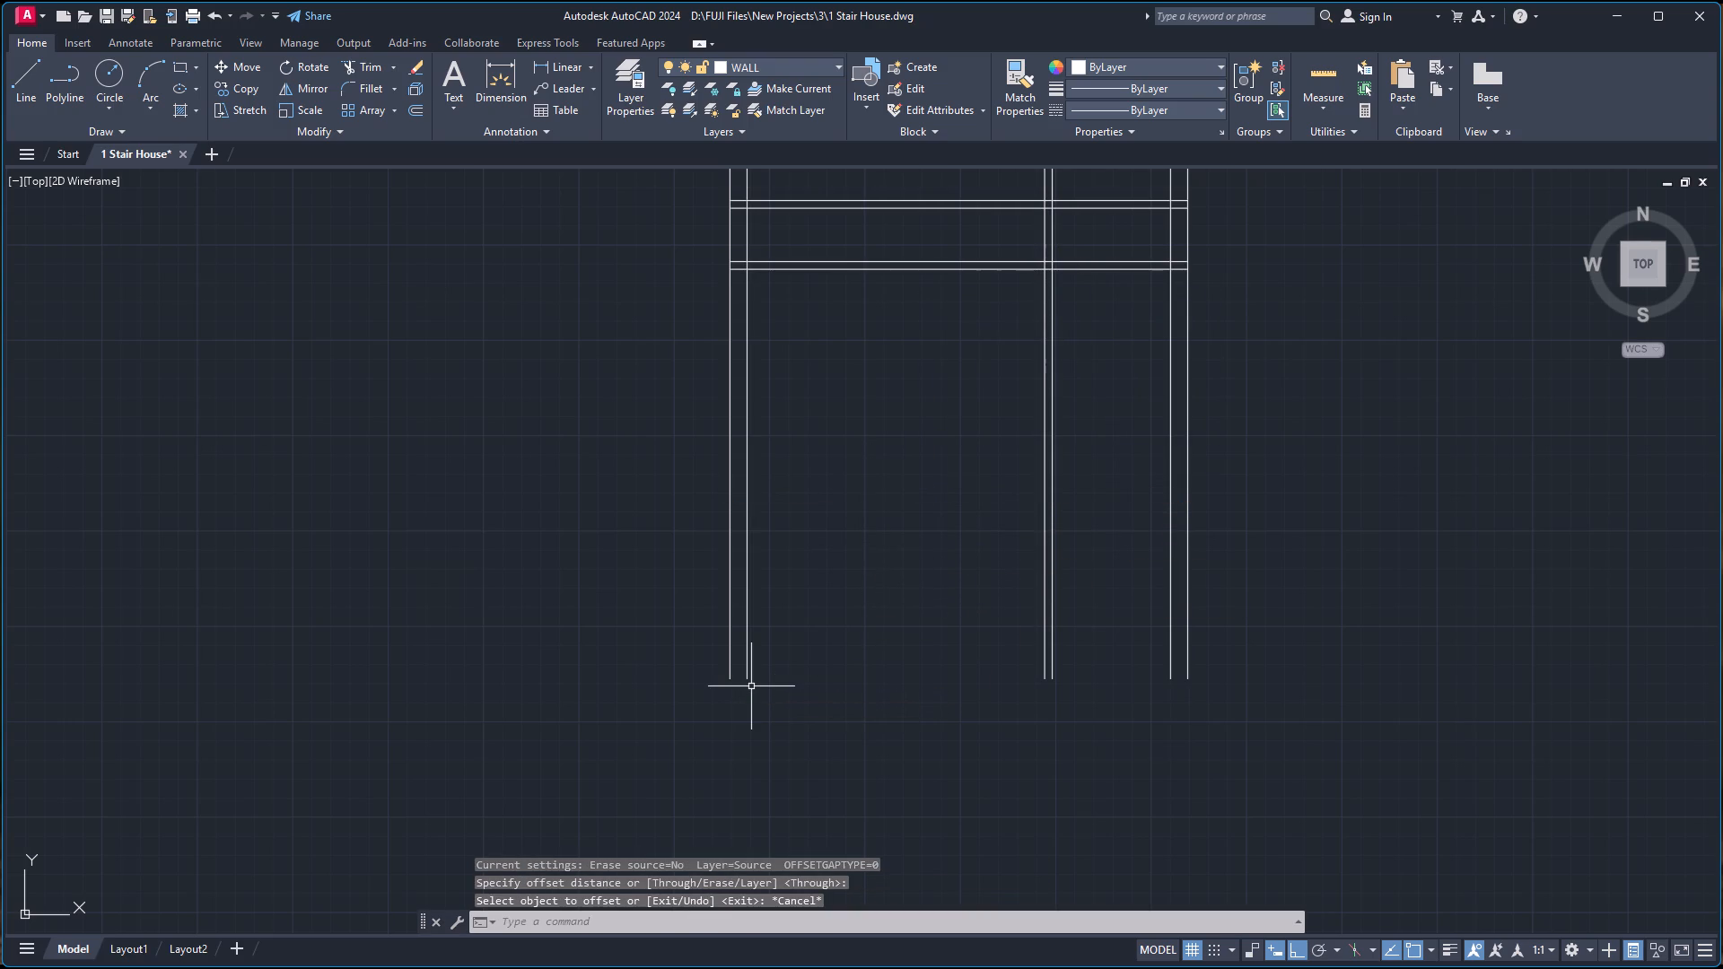
Draw a horizontal line closing the bottom of the plan, from the left wall's outer endpoint to the right wall's outer endpoint.
key("l")
key("Return")
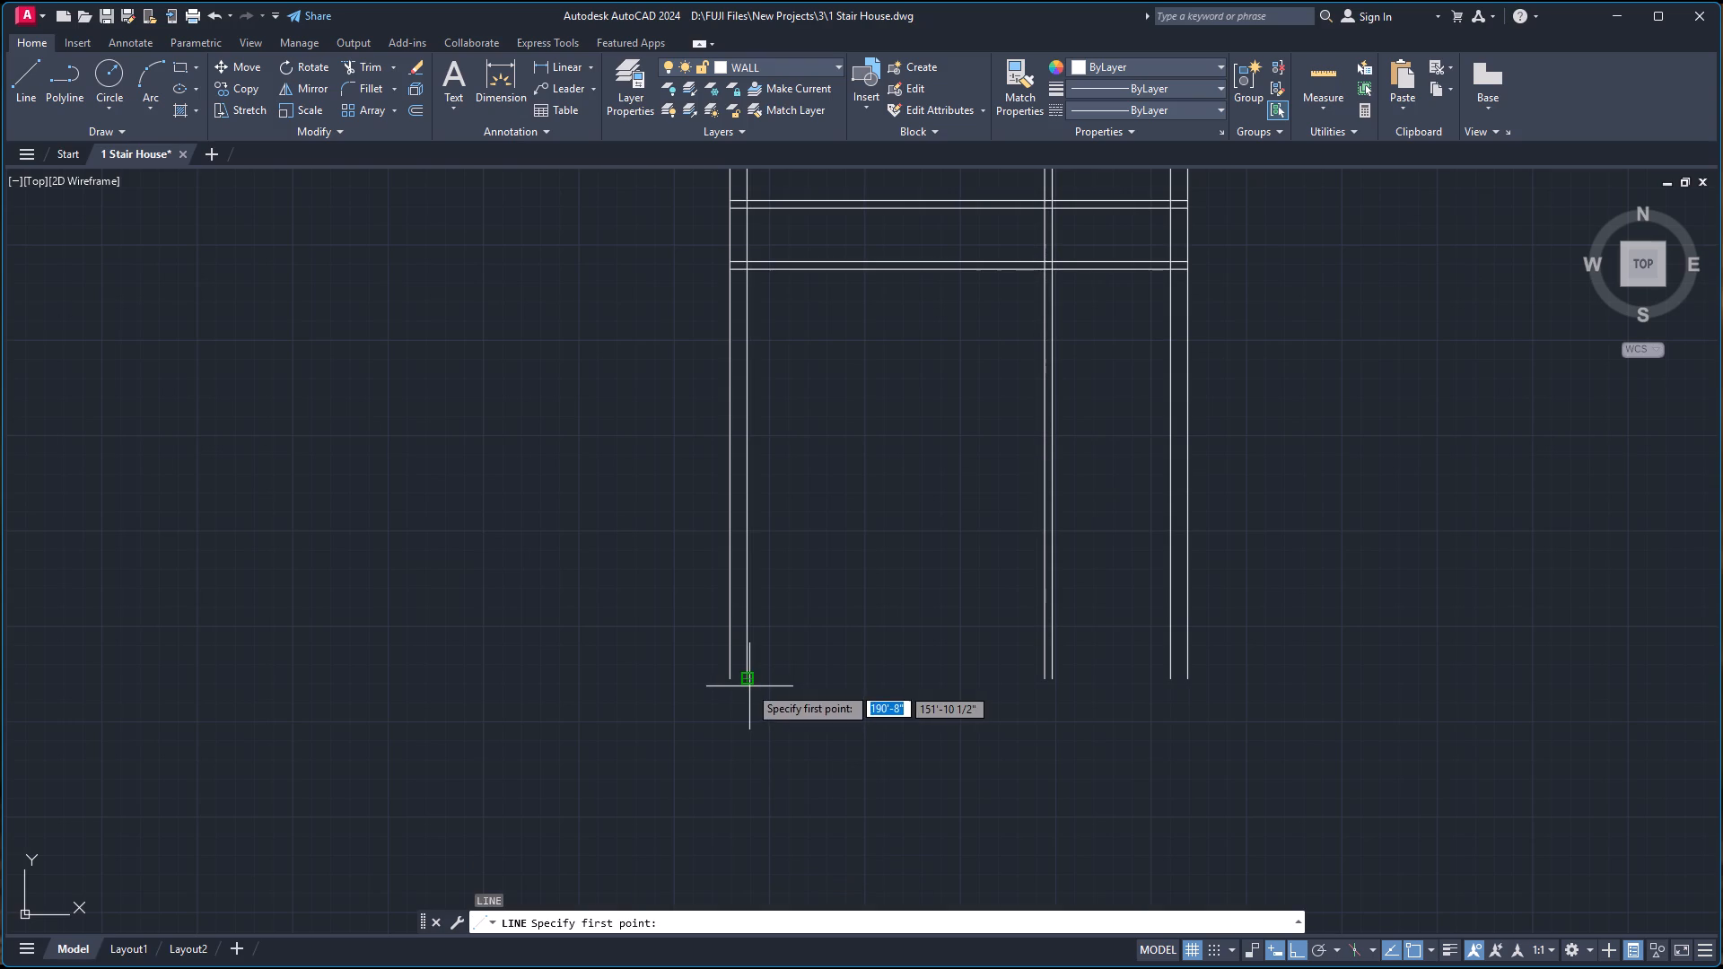
left_click(724, 674)
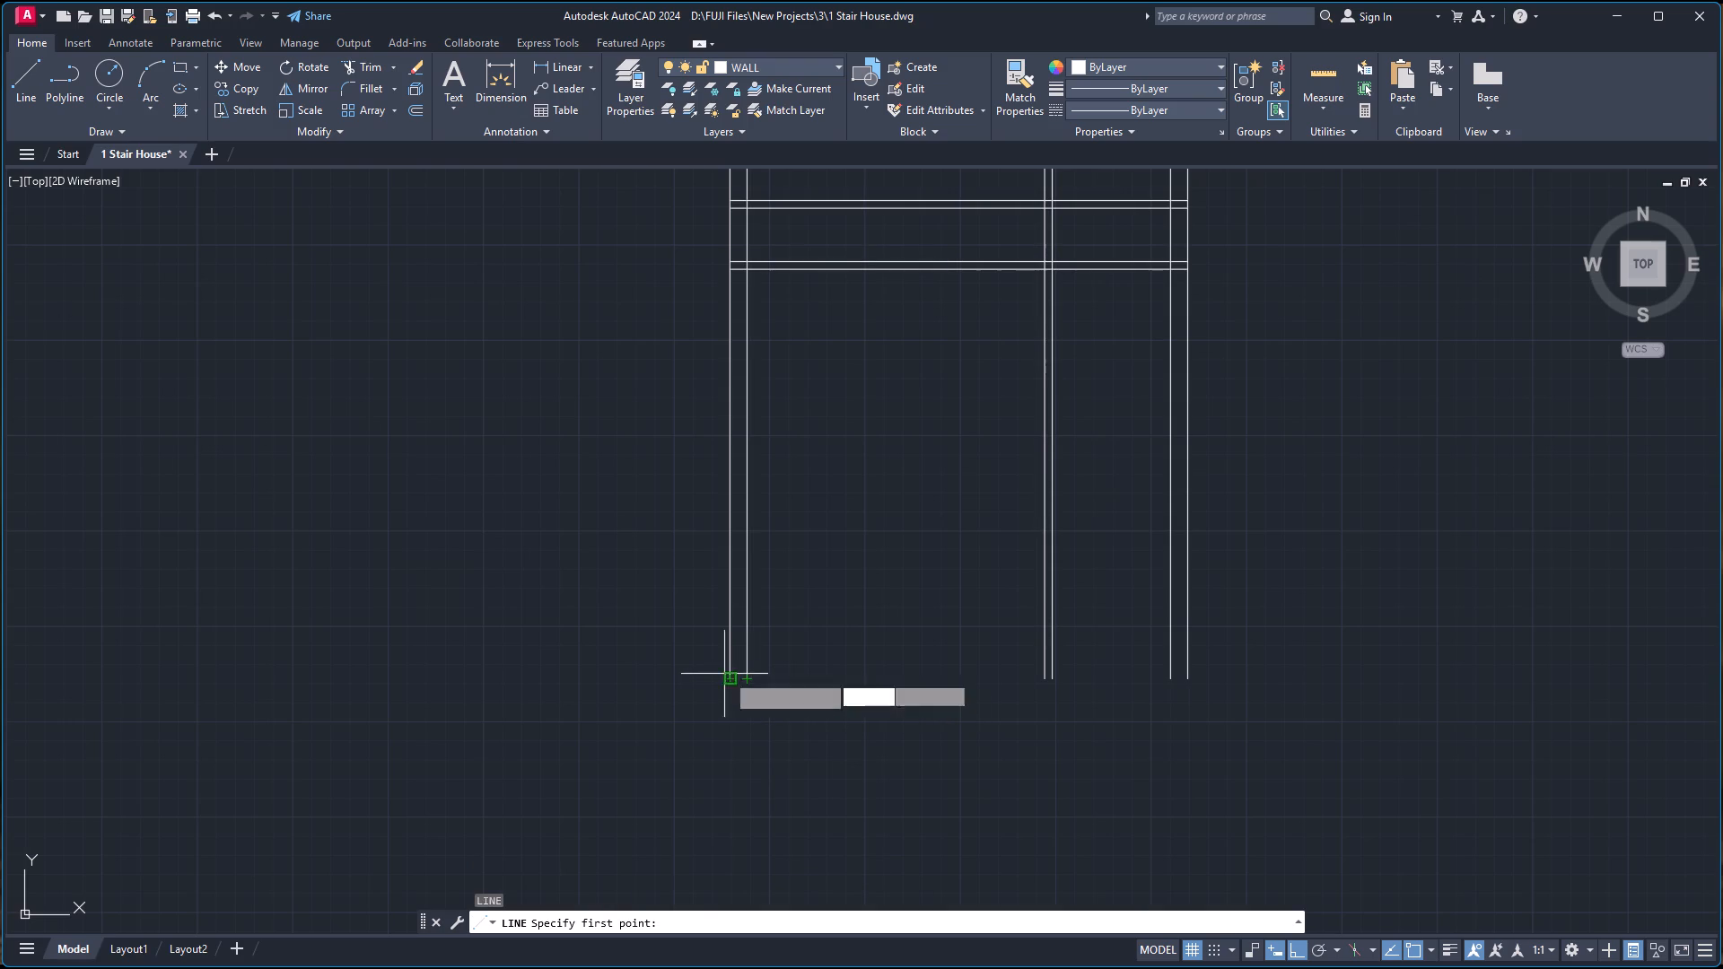
left_click(1191, 677)
key("space")
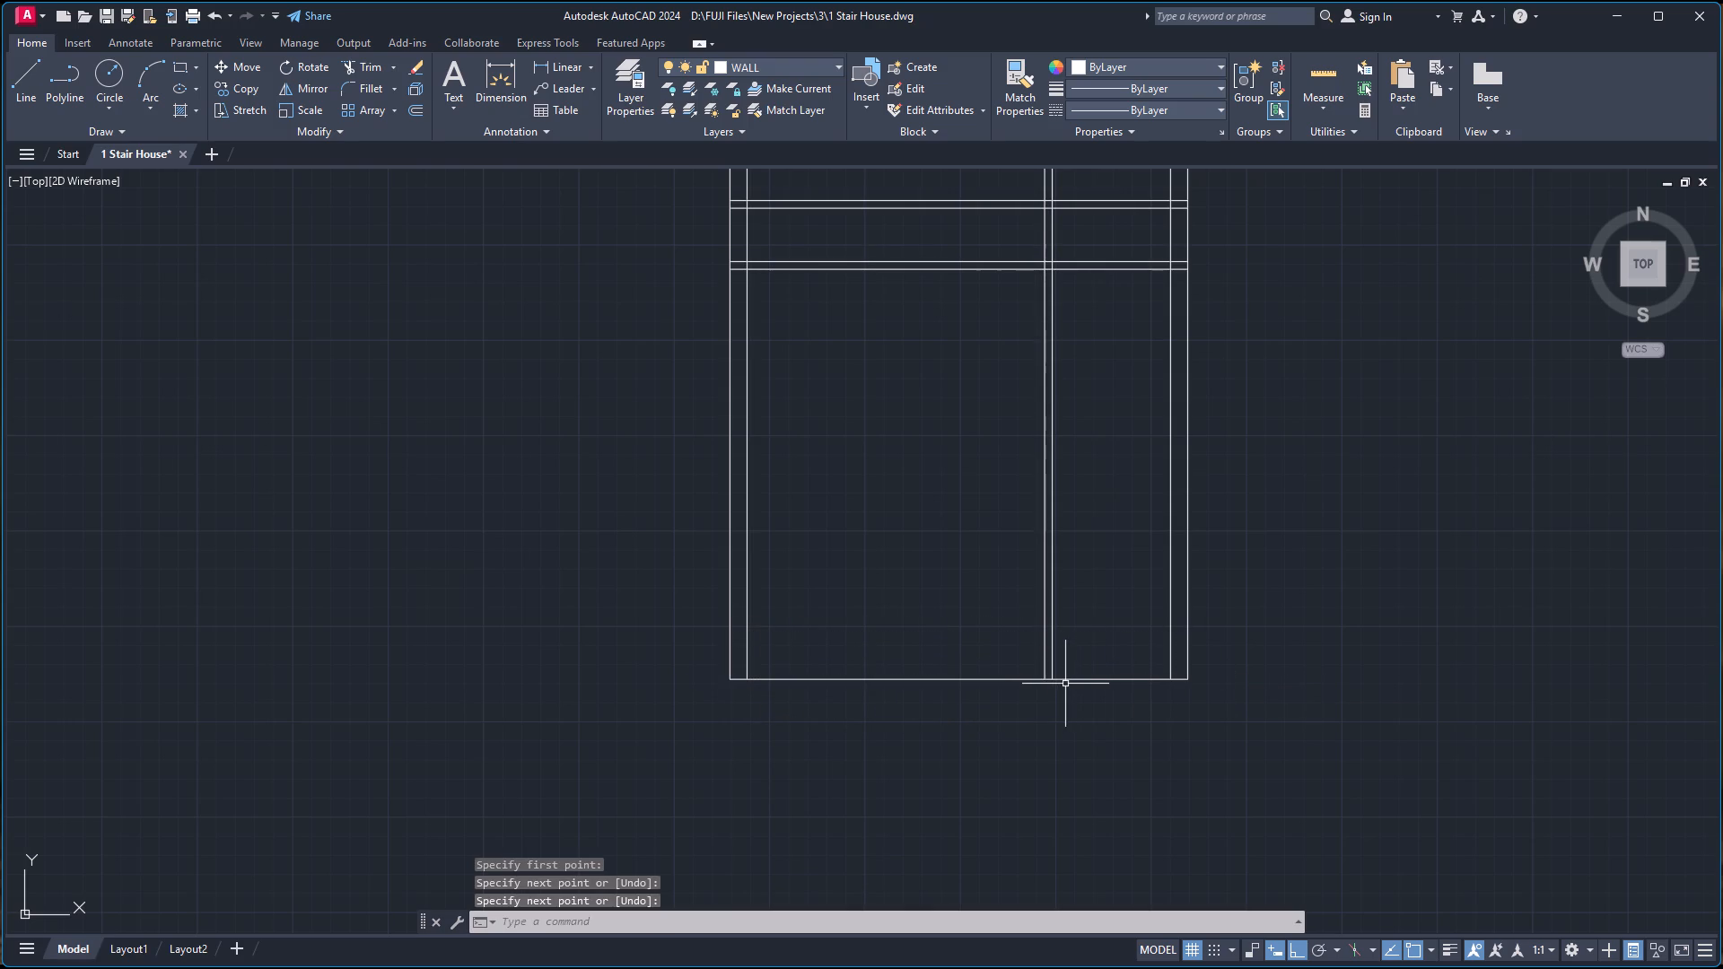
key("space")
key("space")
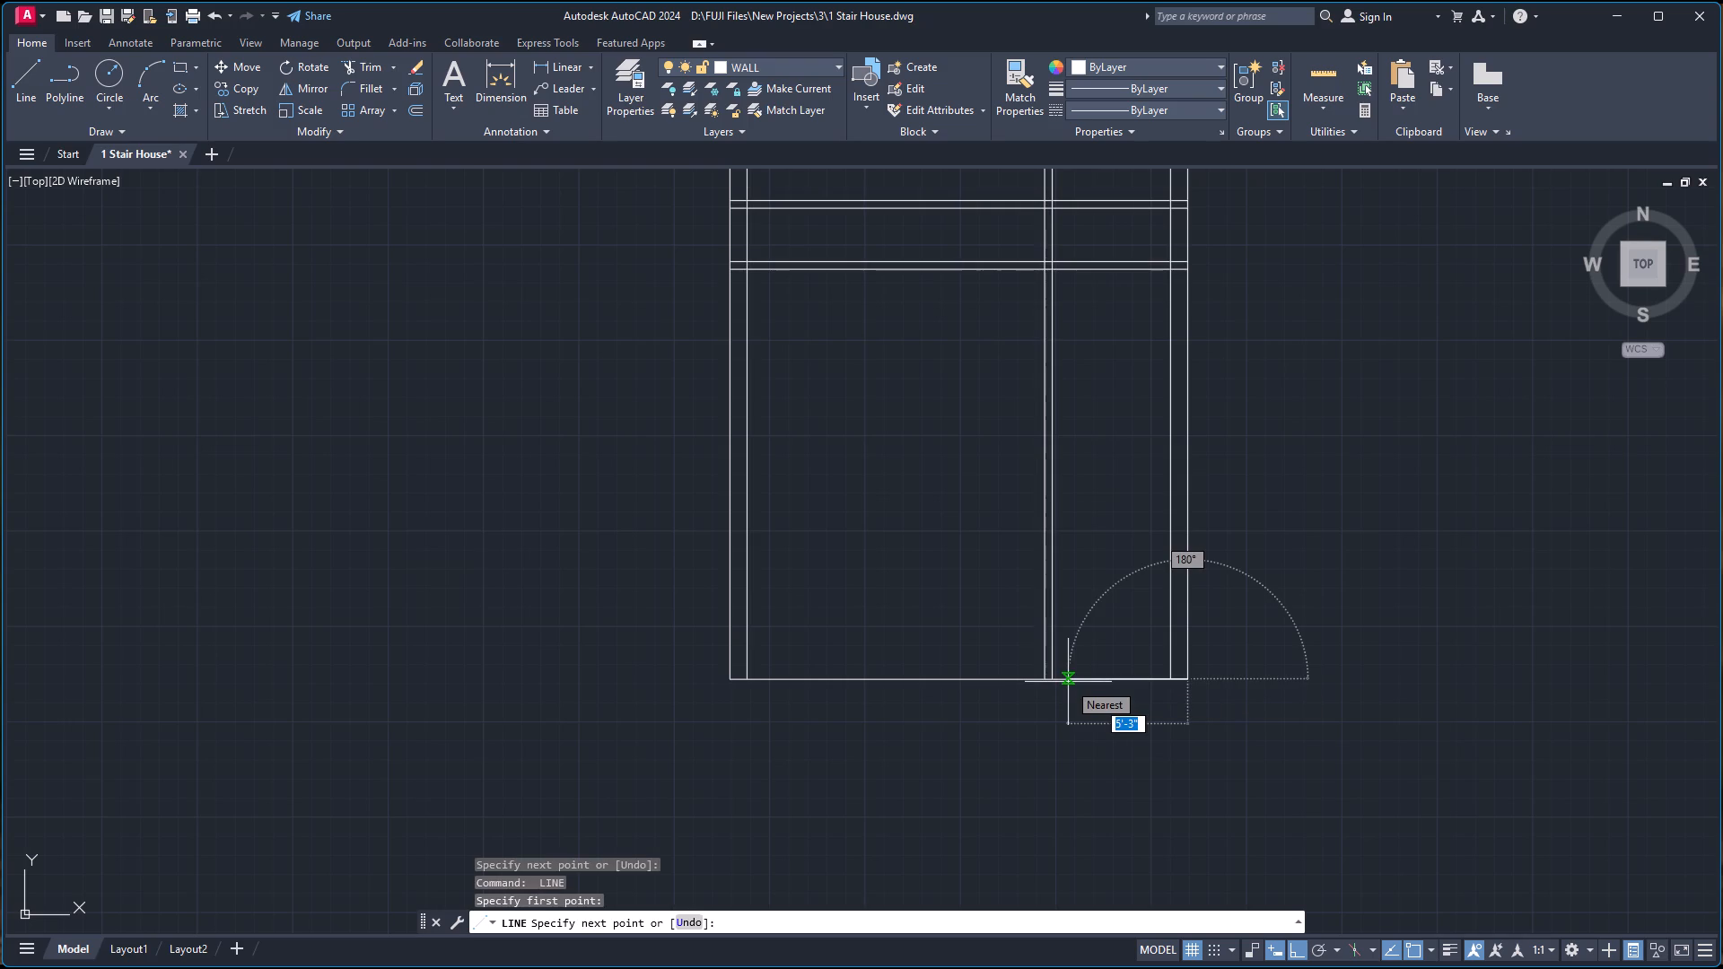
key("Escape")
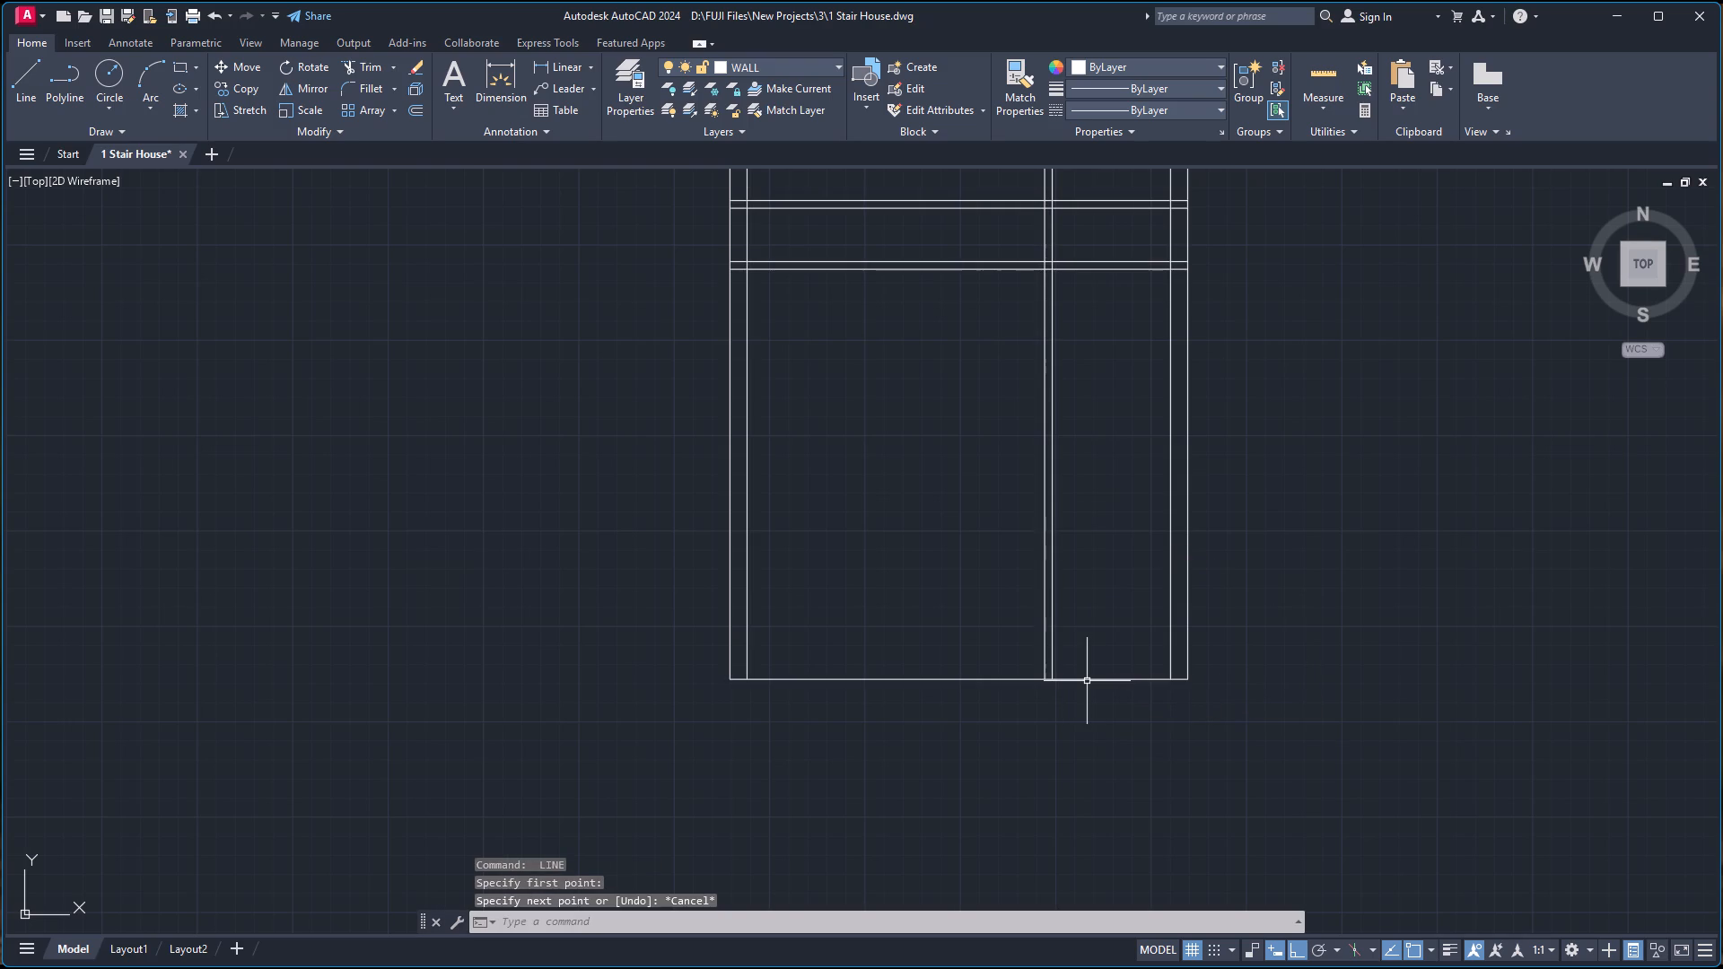
Offset the plan's bottom closing line 9" upward to form the inner face of the bottom wall.
key("o")
key("Return")
key("Return")
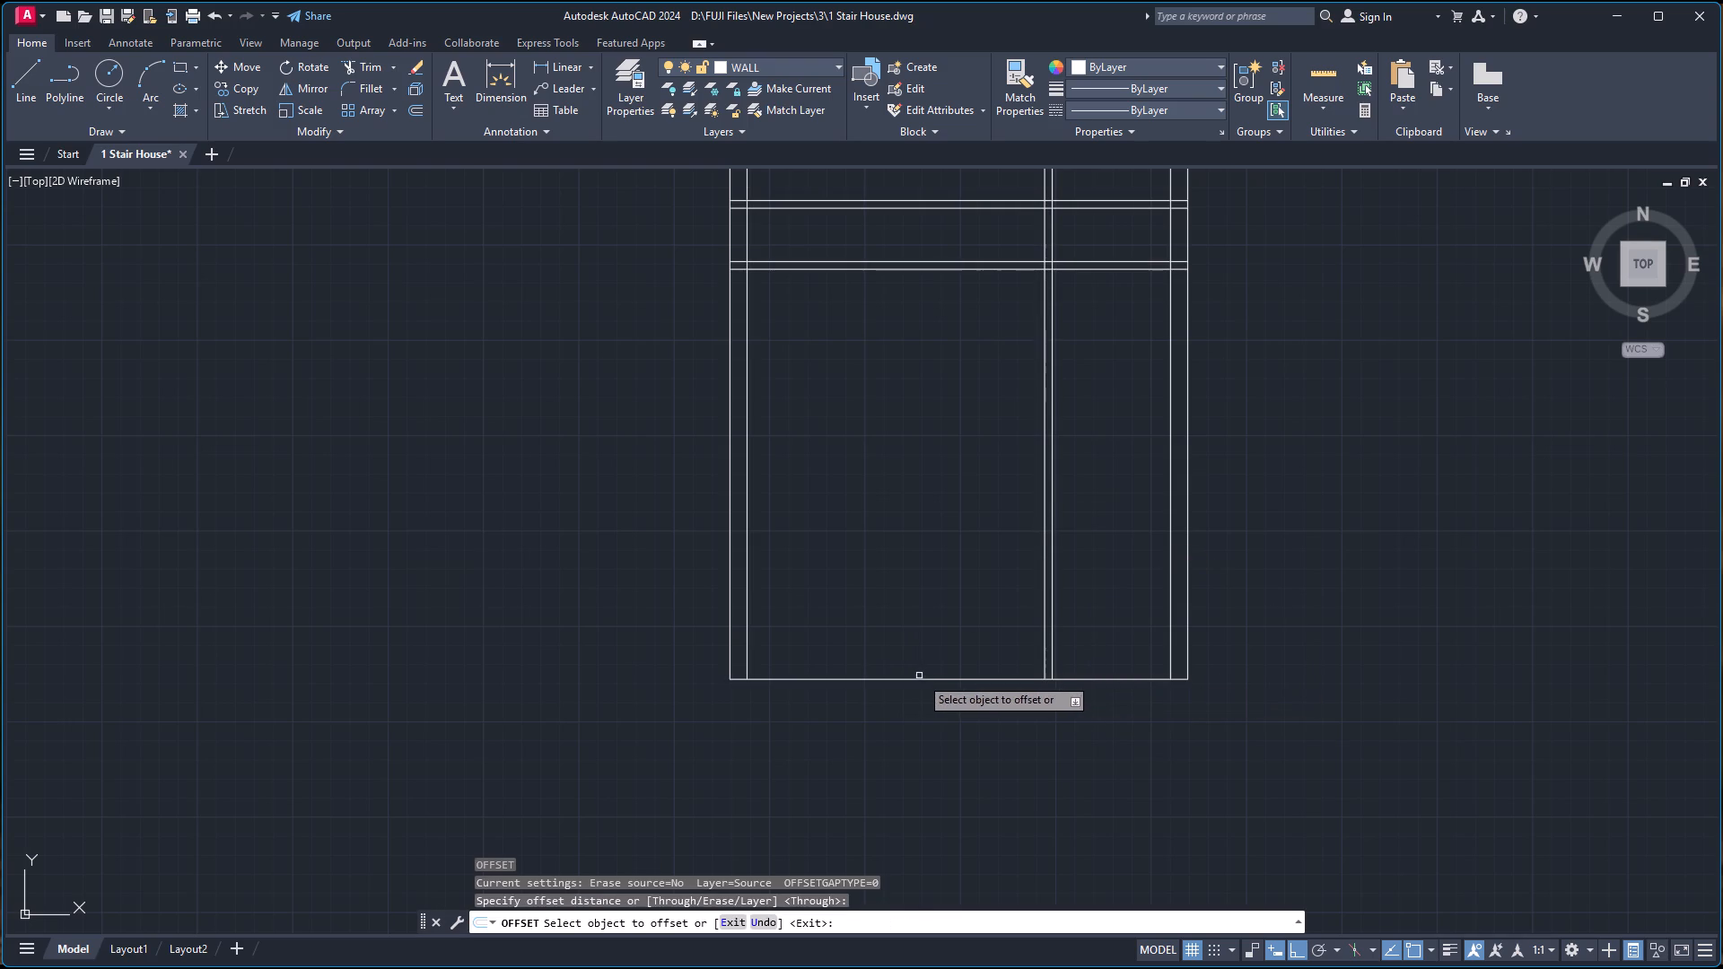
left_click(923, 680)
key("9")
key("Return")
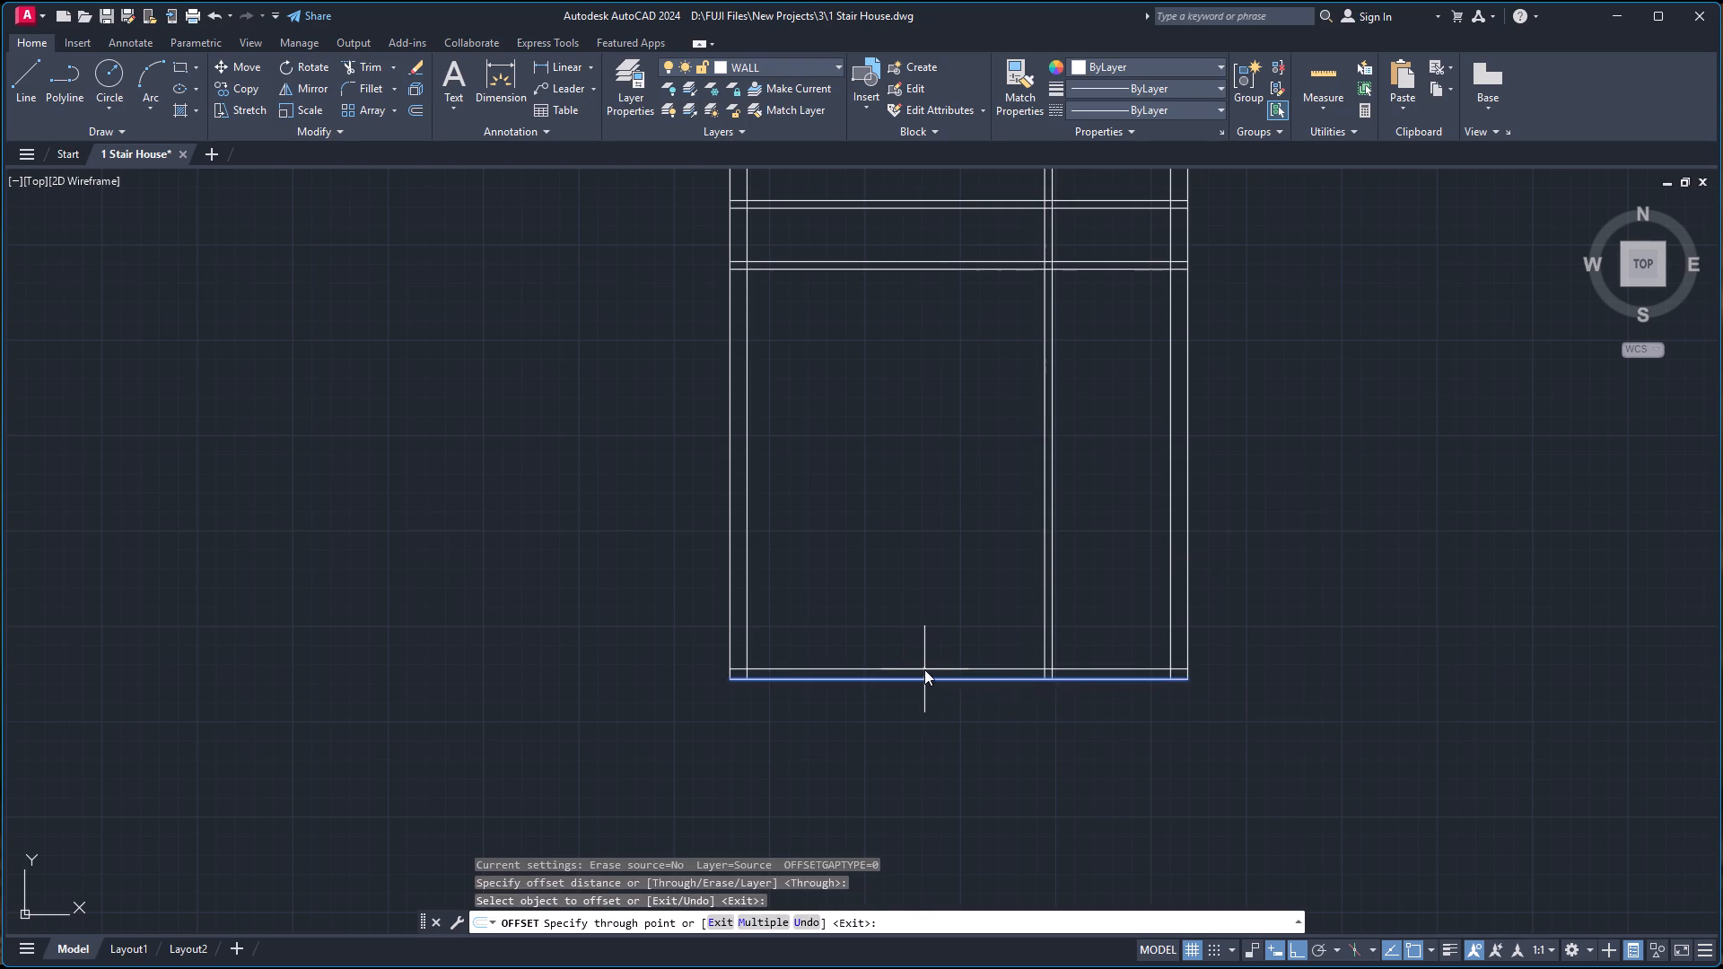
Offset the bottom wall's inner line 9'-2" upward, and offset that new line another 4" to form a horizontal partition.
left_click(931, 660)
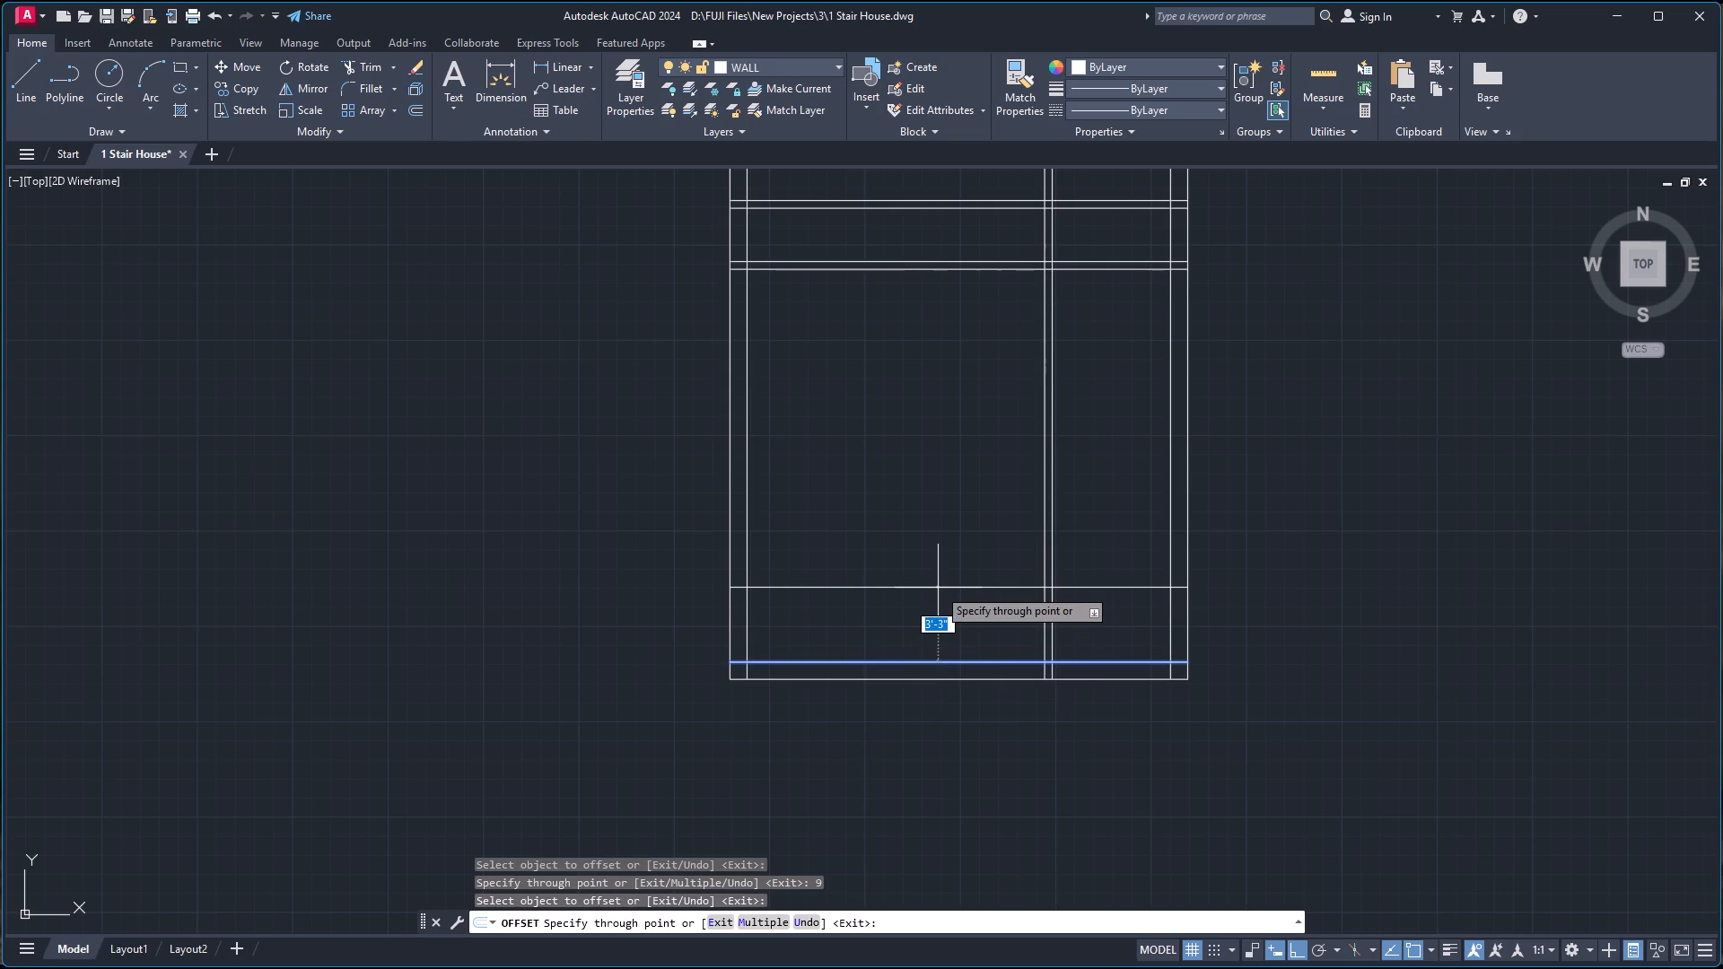
type("9'-")
key("2")
key("Return")
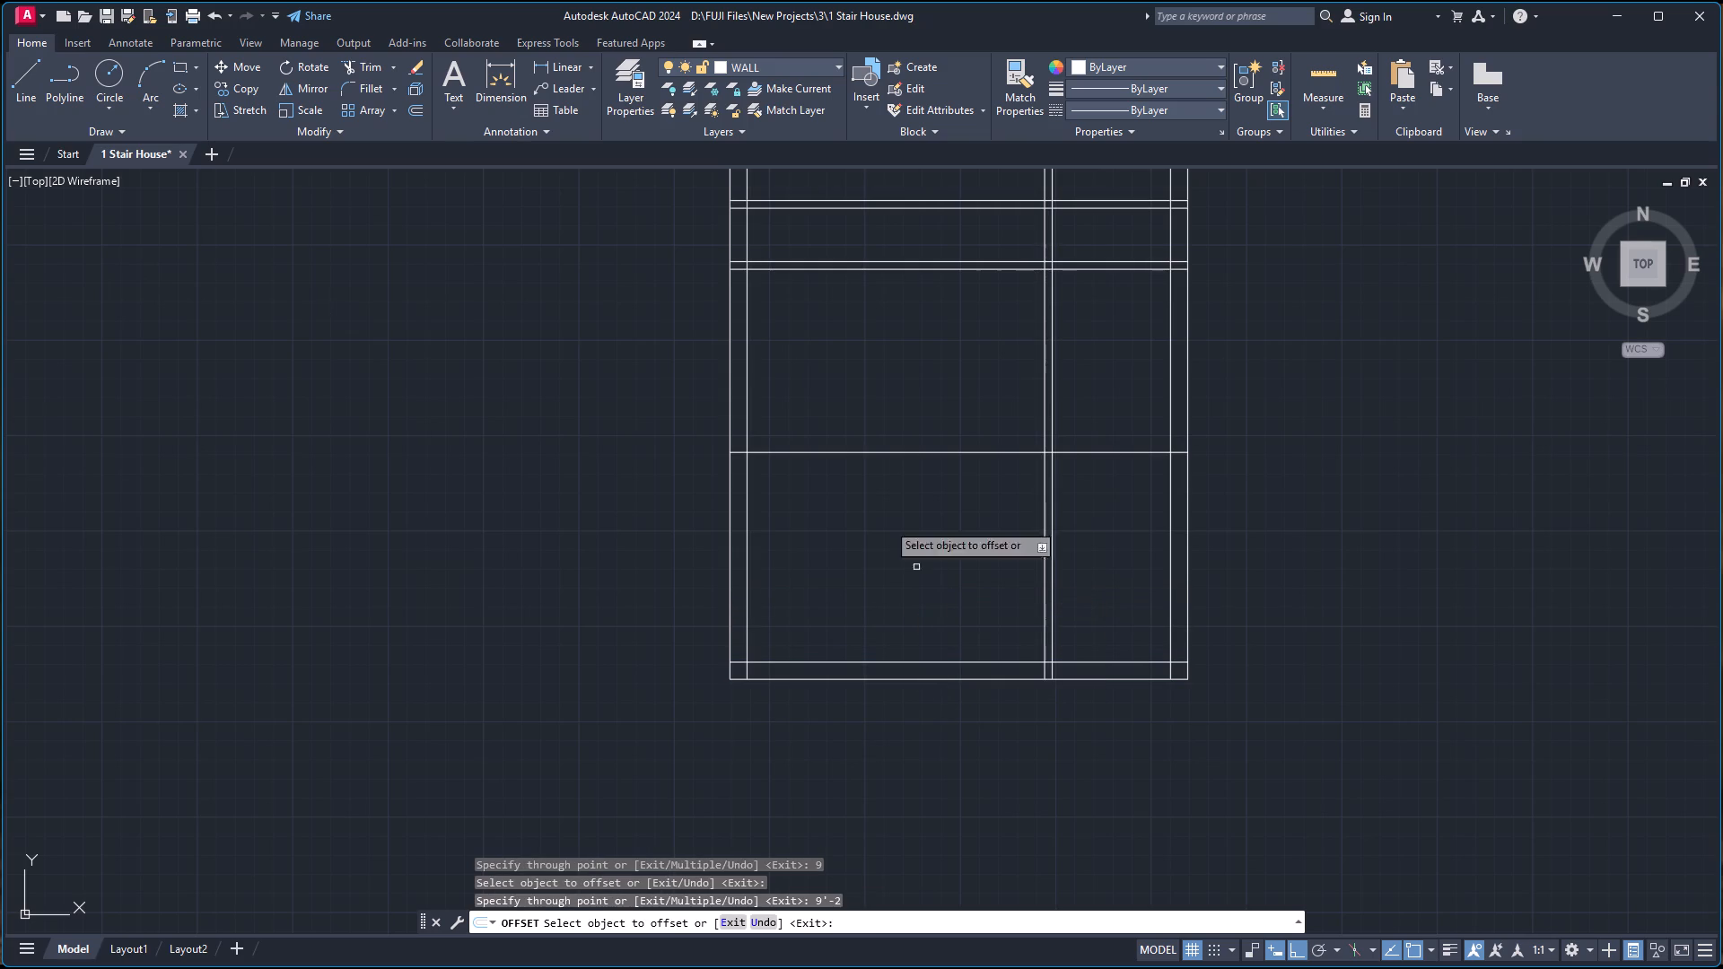
left_click(883, 452)
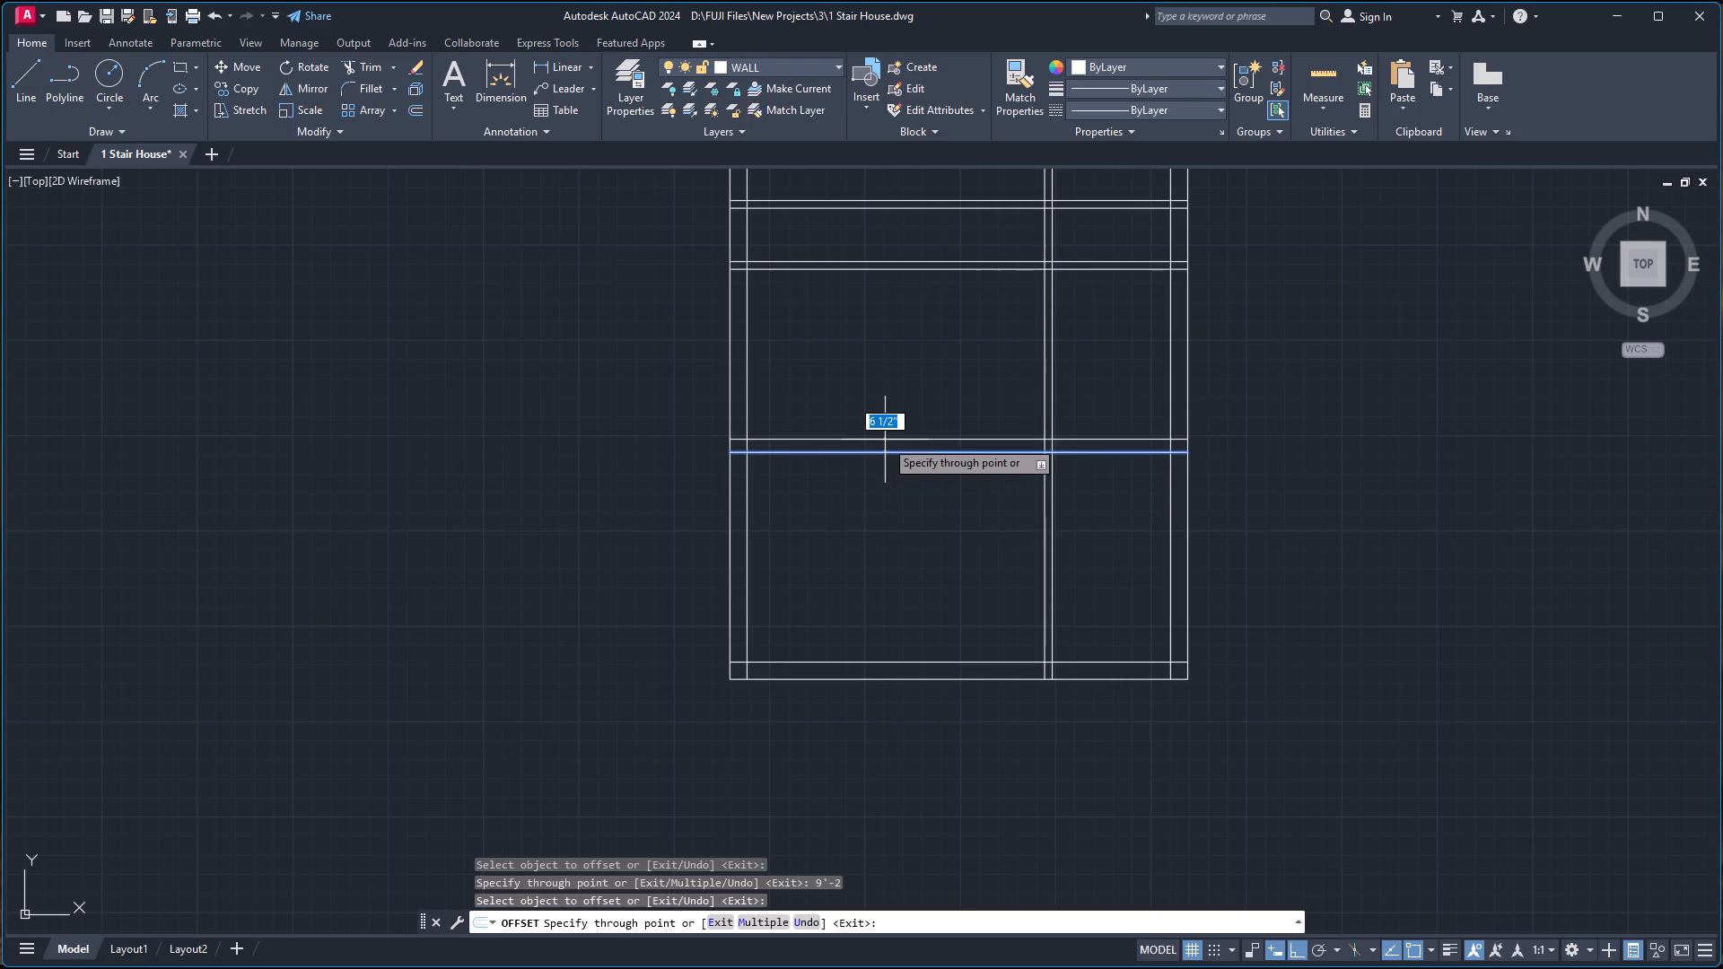
key("4")
key("Return")
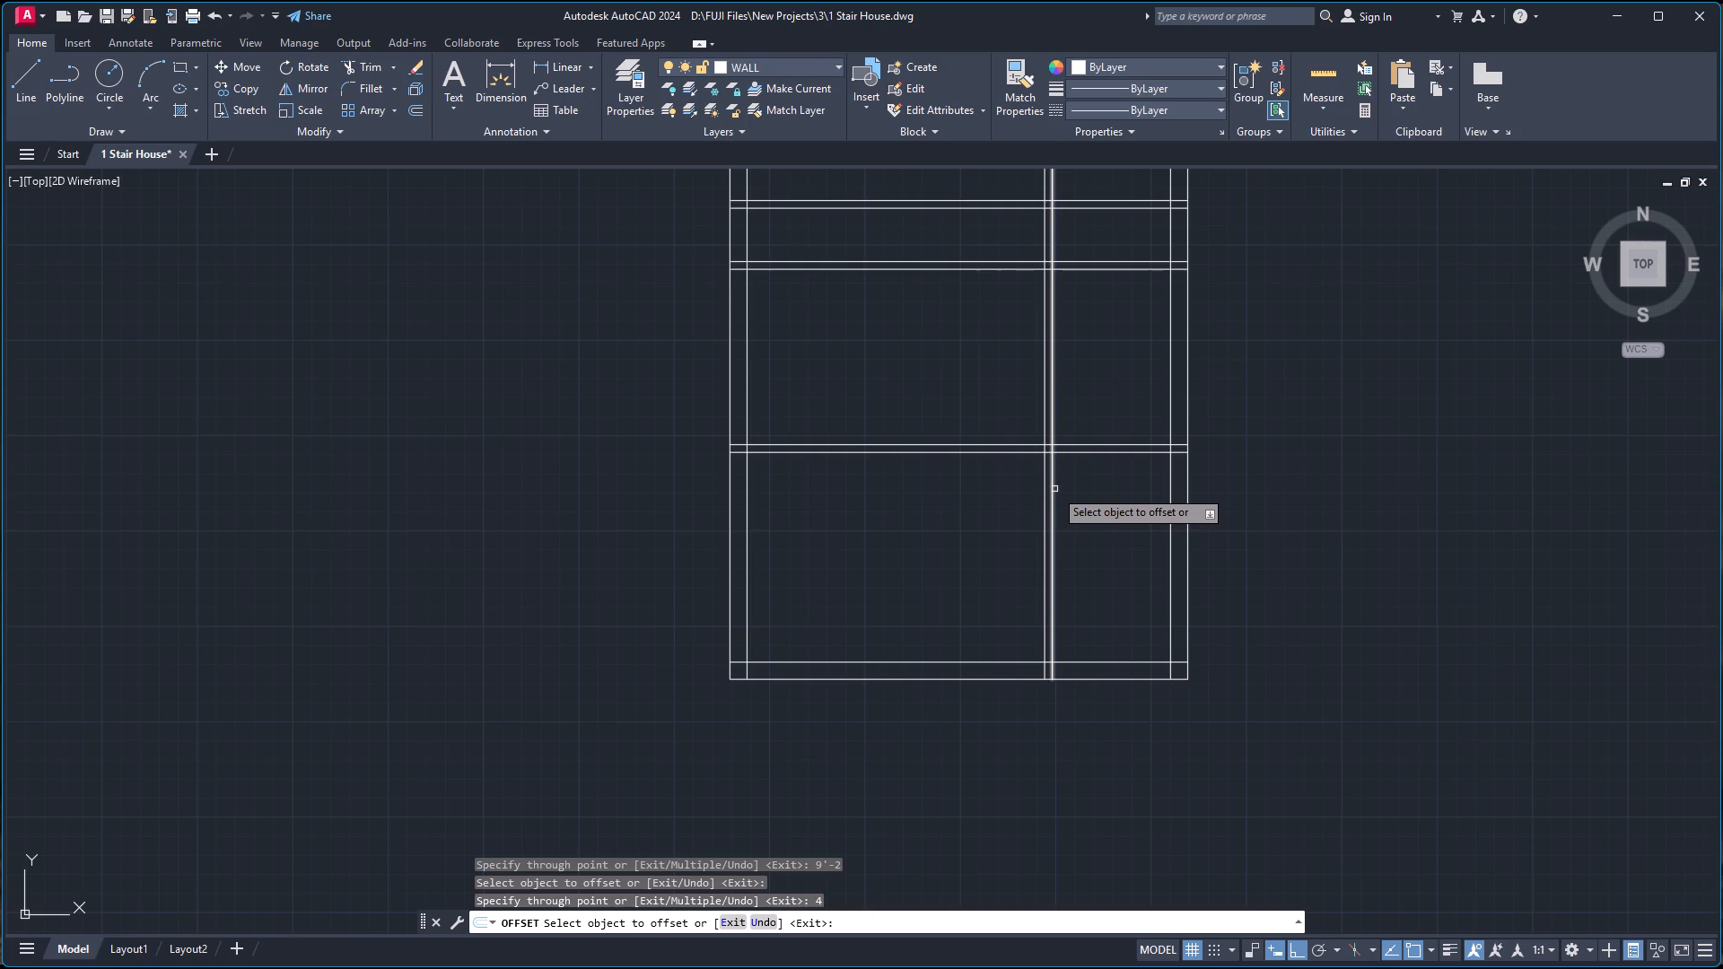
key("Escape")
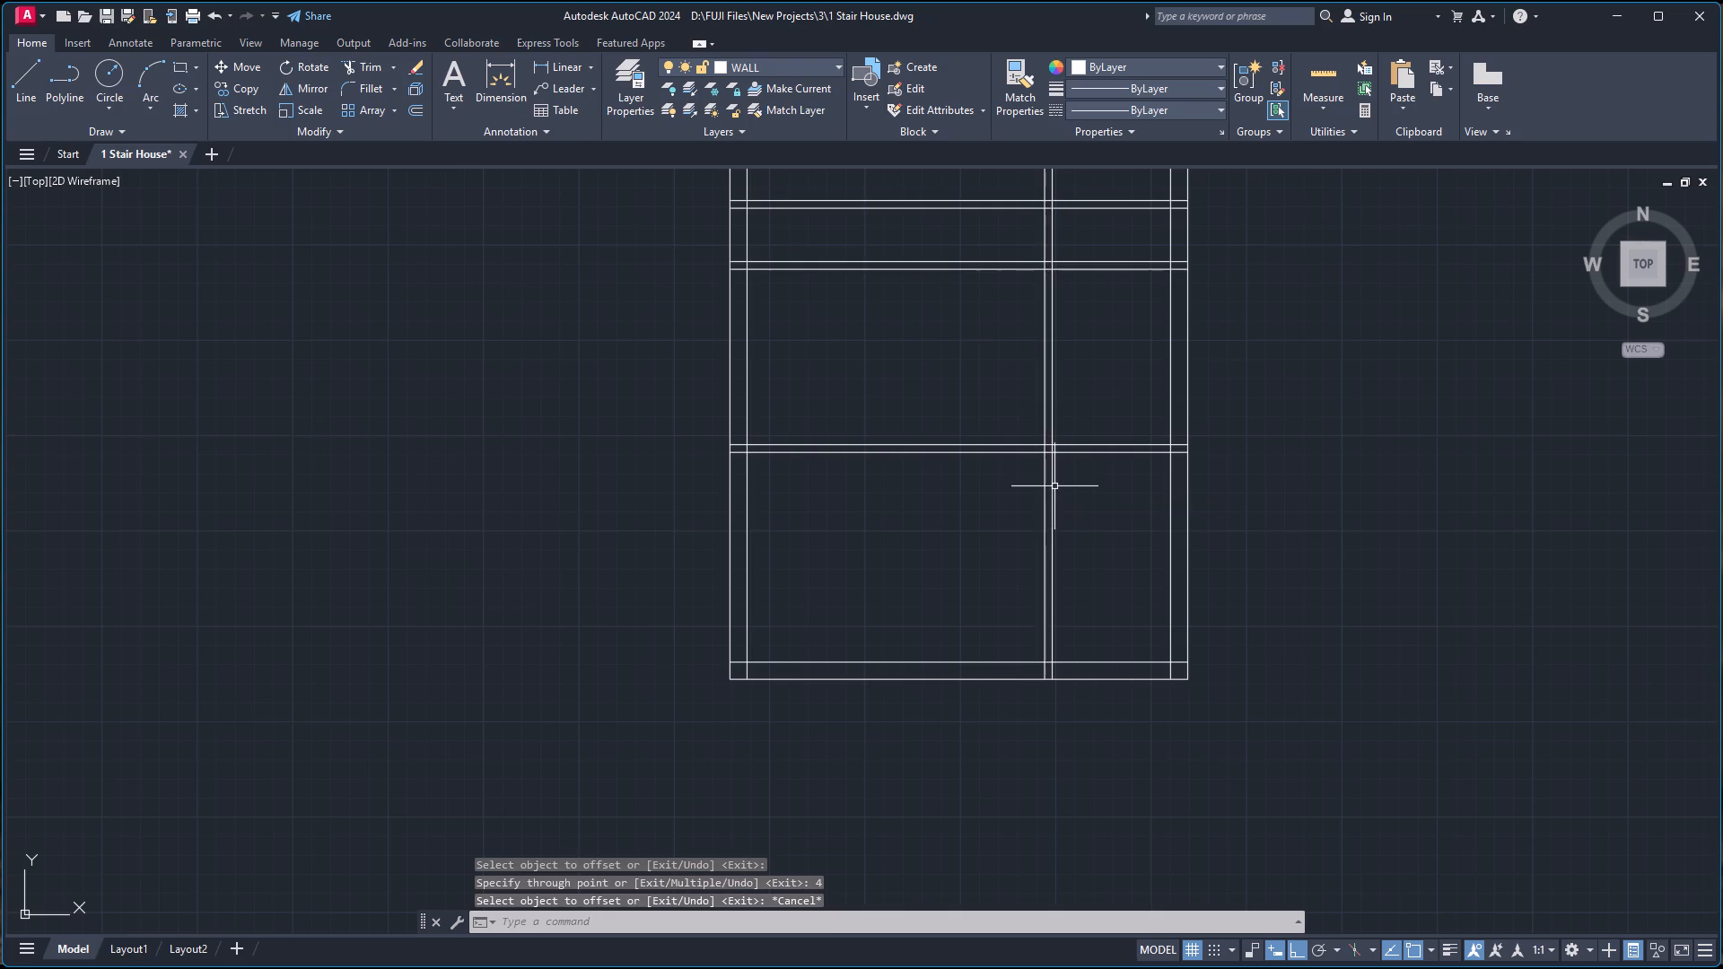
Trim the upper two horizontal partitions out of the large left room, and the third partition between the vertical partition and the right wall.
scroll(1062, 354, "down", 1)
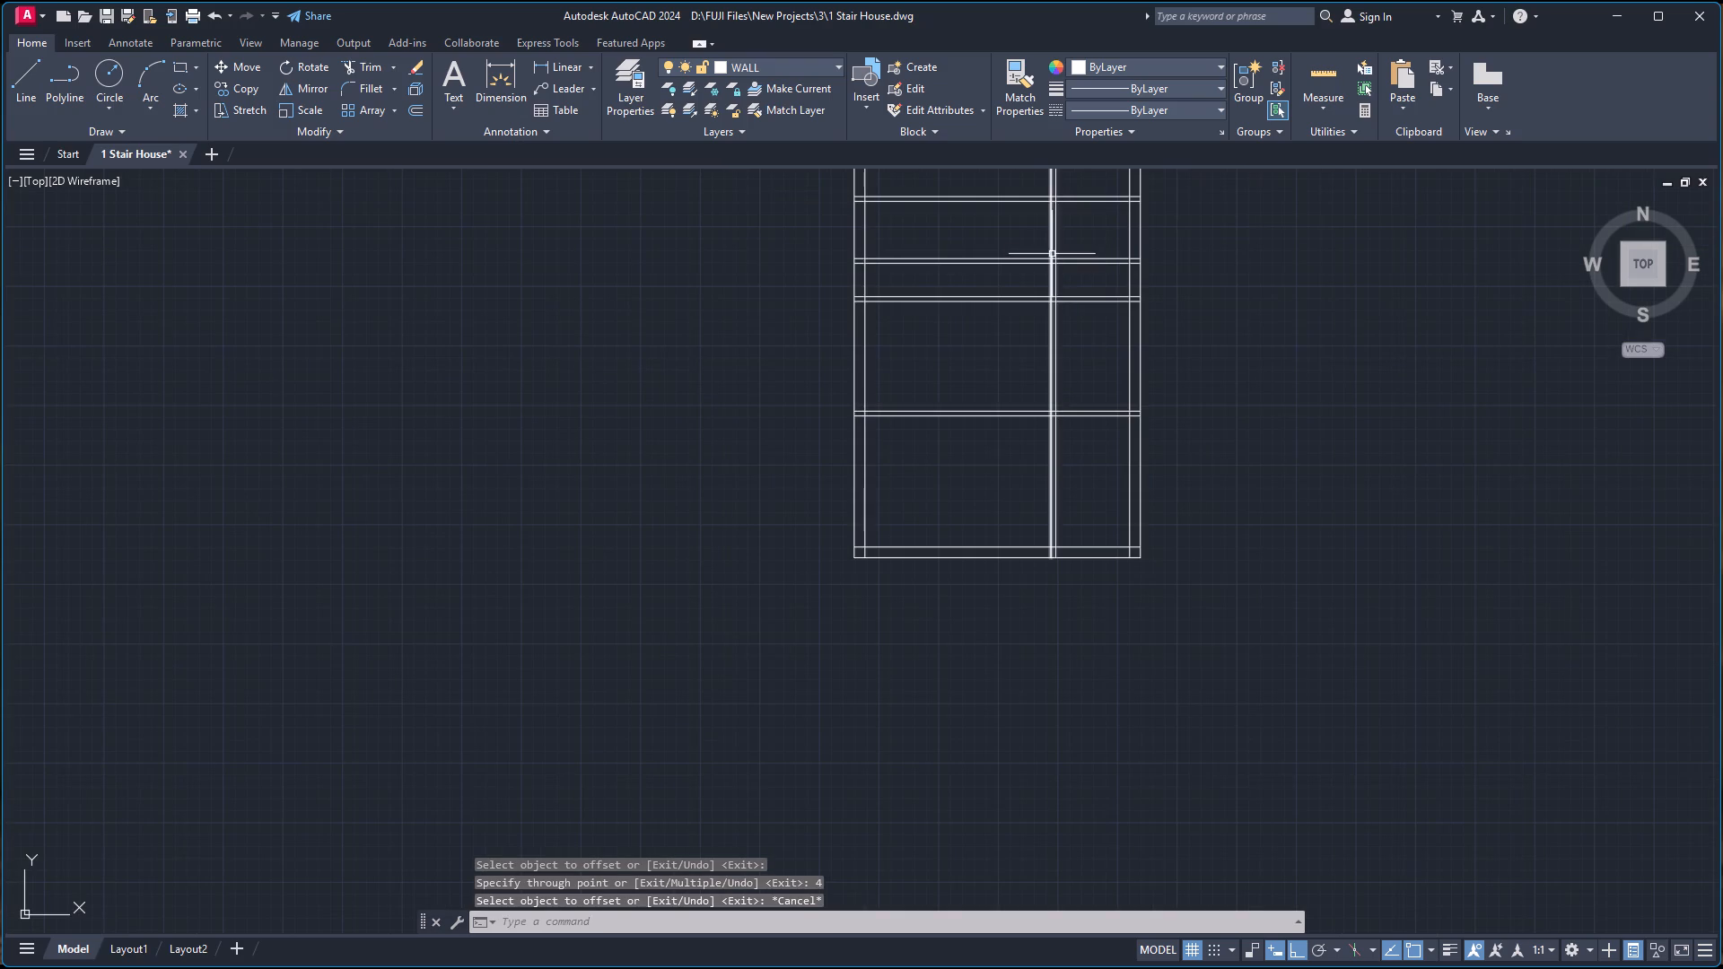
scroll(1045, 258, "down", 2)
scroll(1044, 175, "up", 2)
scroll(1015, 327, "up", 2)
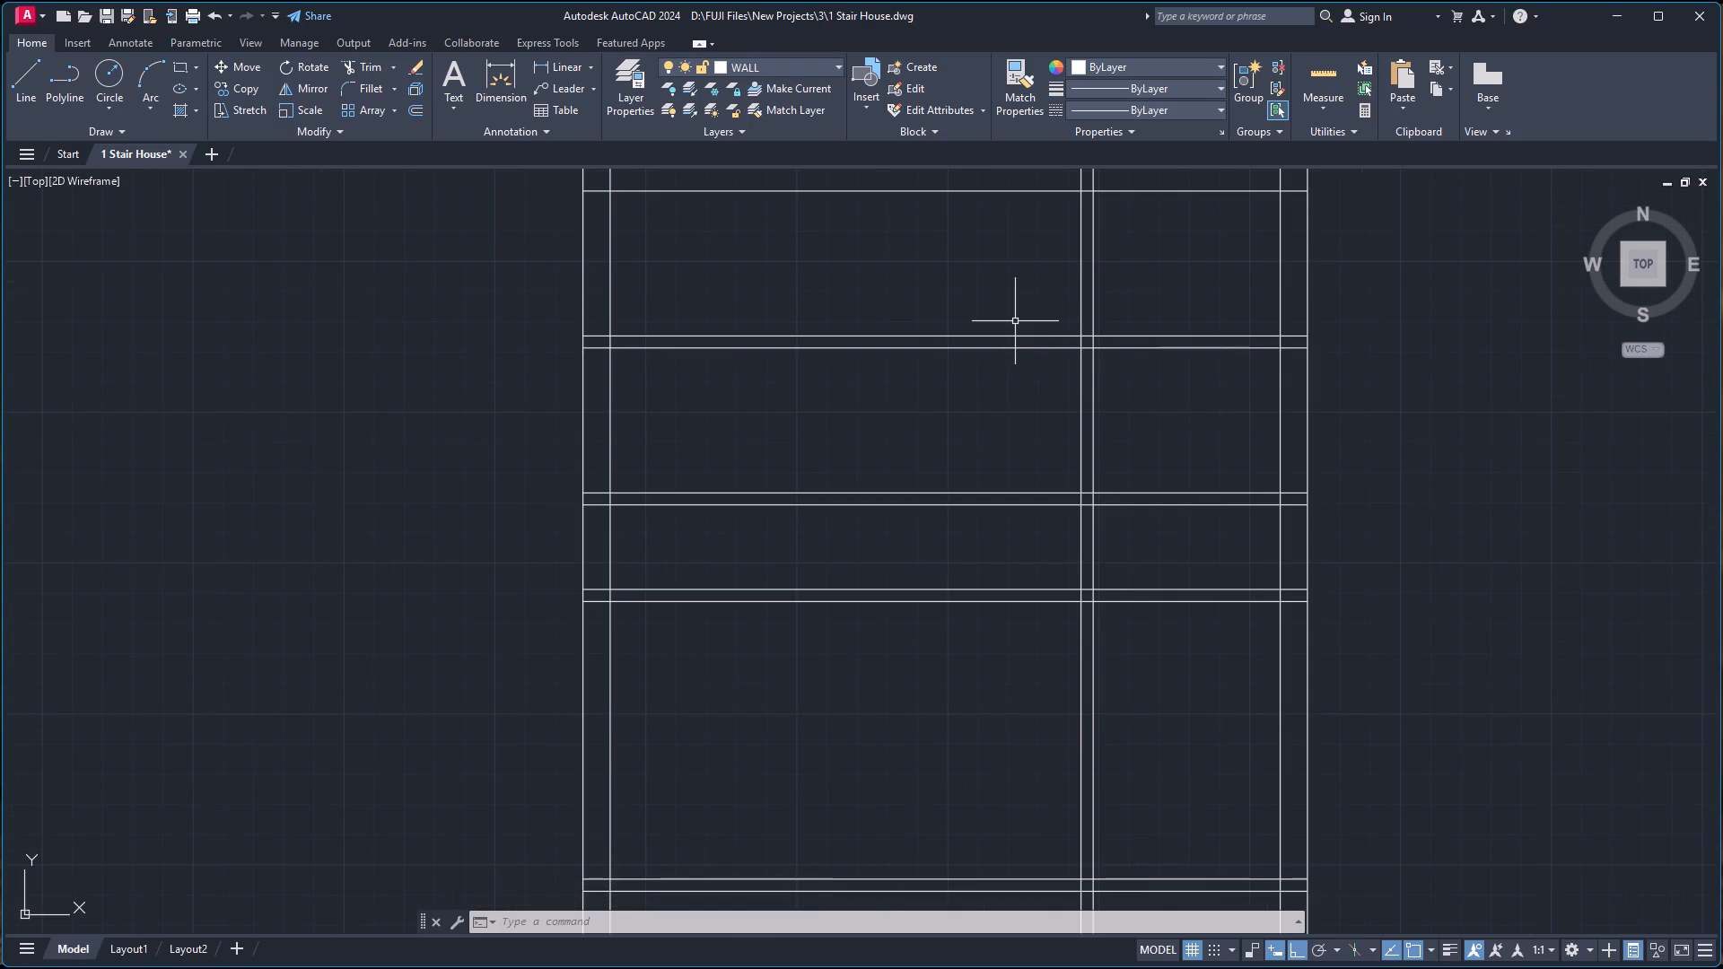
type("TR")
key("Return")
left_click_drag(862, 258, 869, 281)
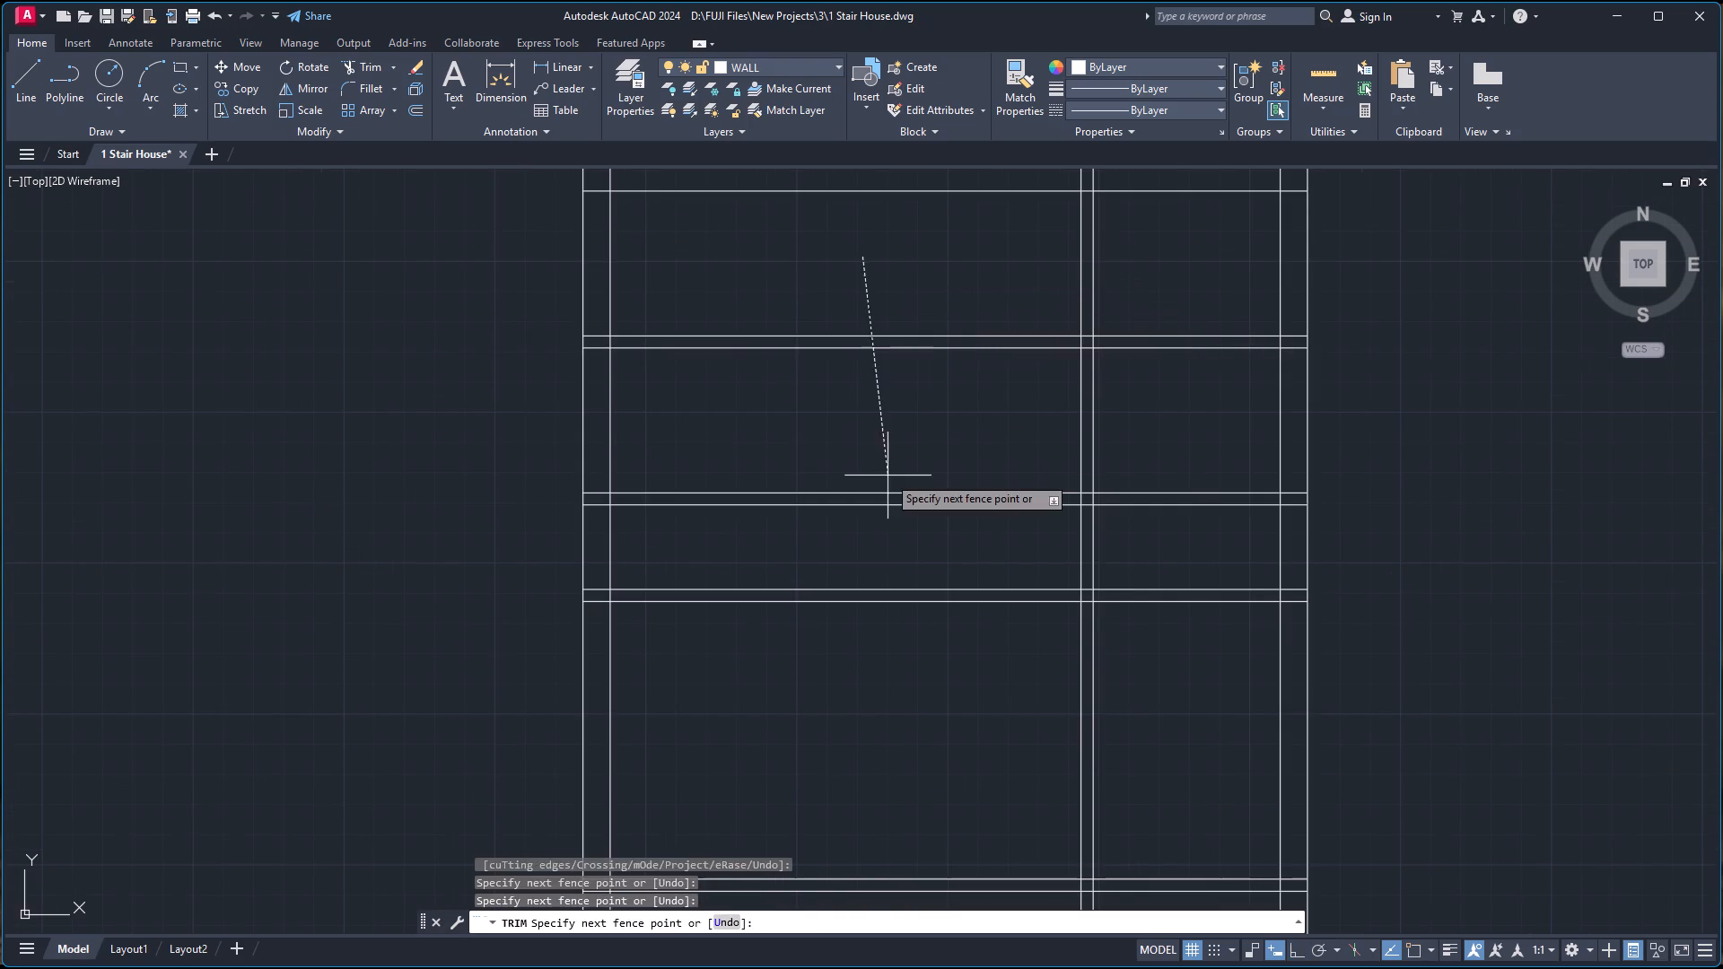
left_click(888, 476)
left_click(901, 443)
left_click(891, 511)
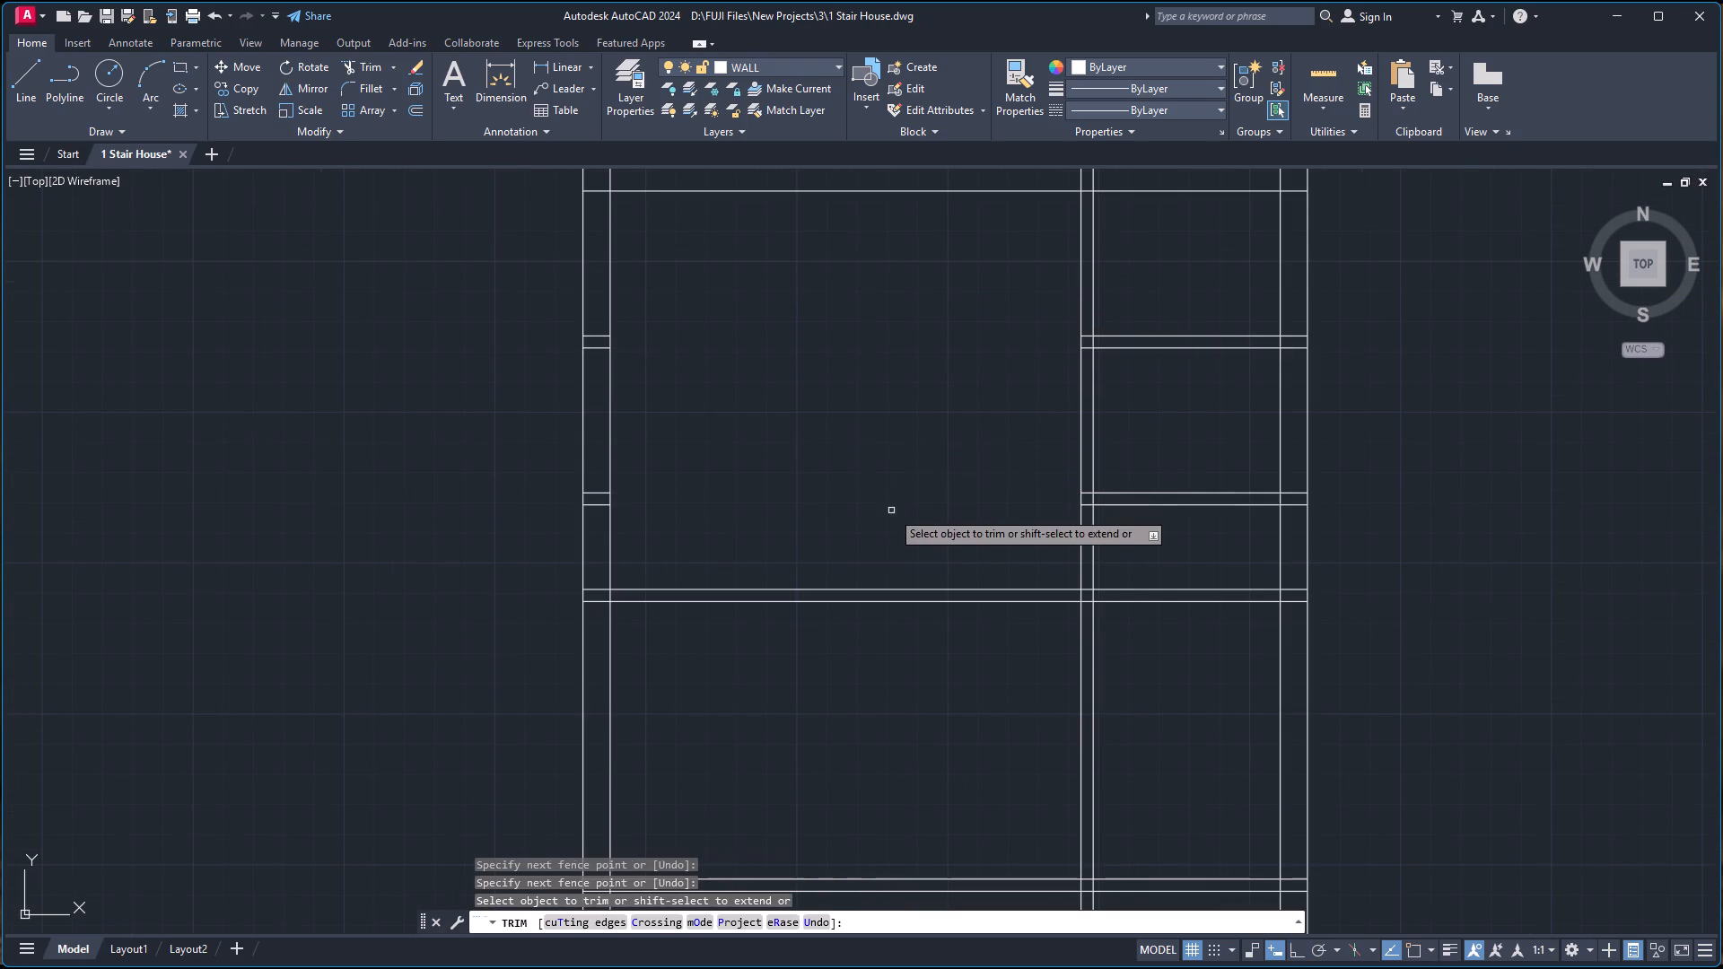
left_click(1193, 572)
left_click(1190, 638)
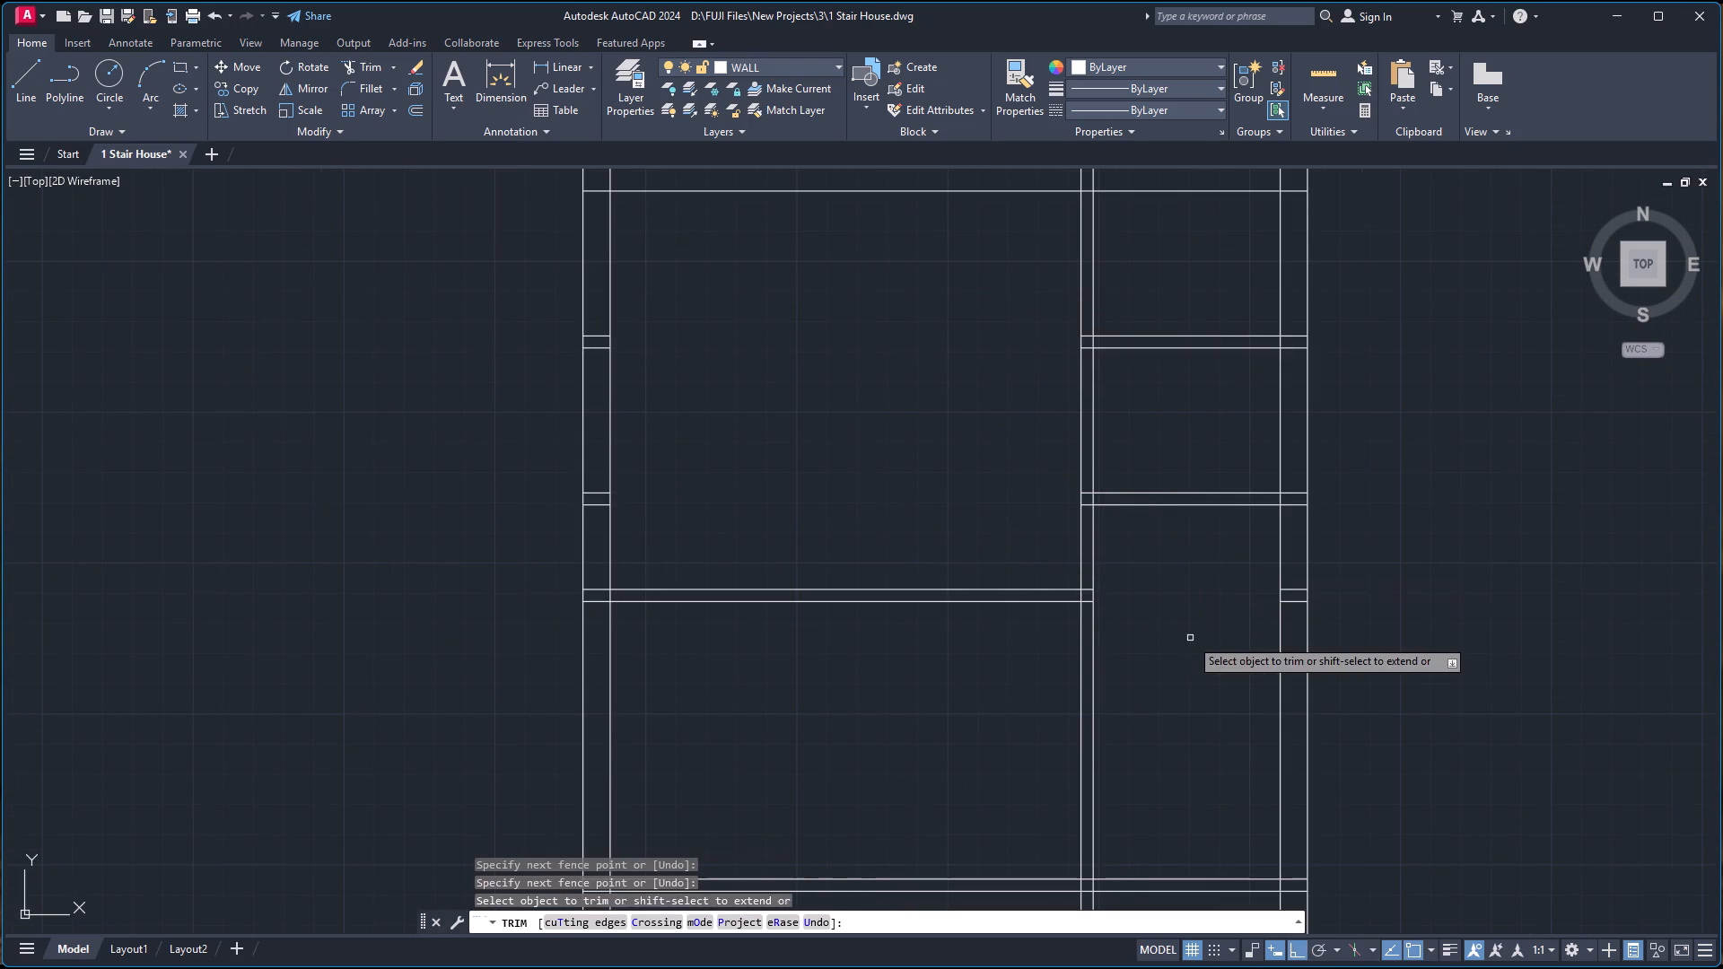
Trim the leftover partition stubs inside the left wall and open the wall's inner line at the third partition's junction.
scroll(1169, 738, "down", 3)
scroll(1179, 790, "up", 2)
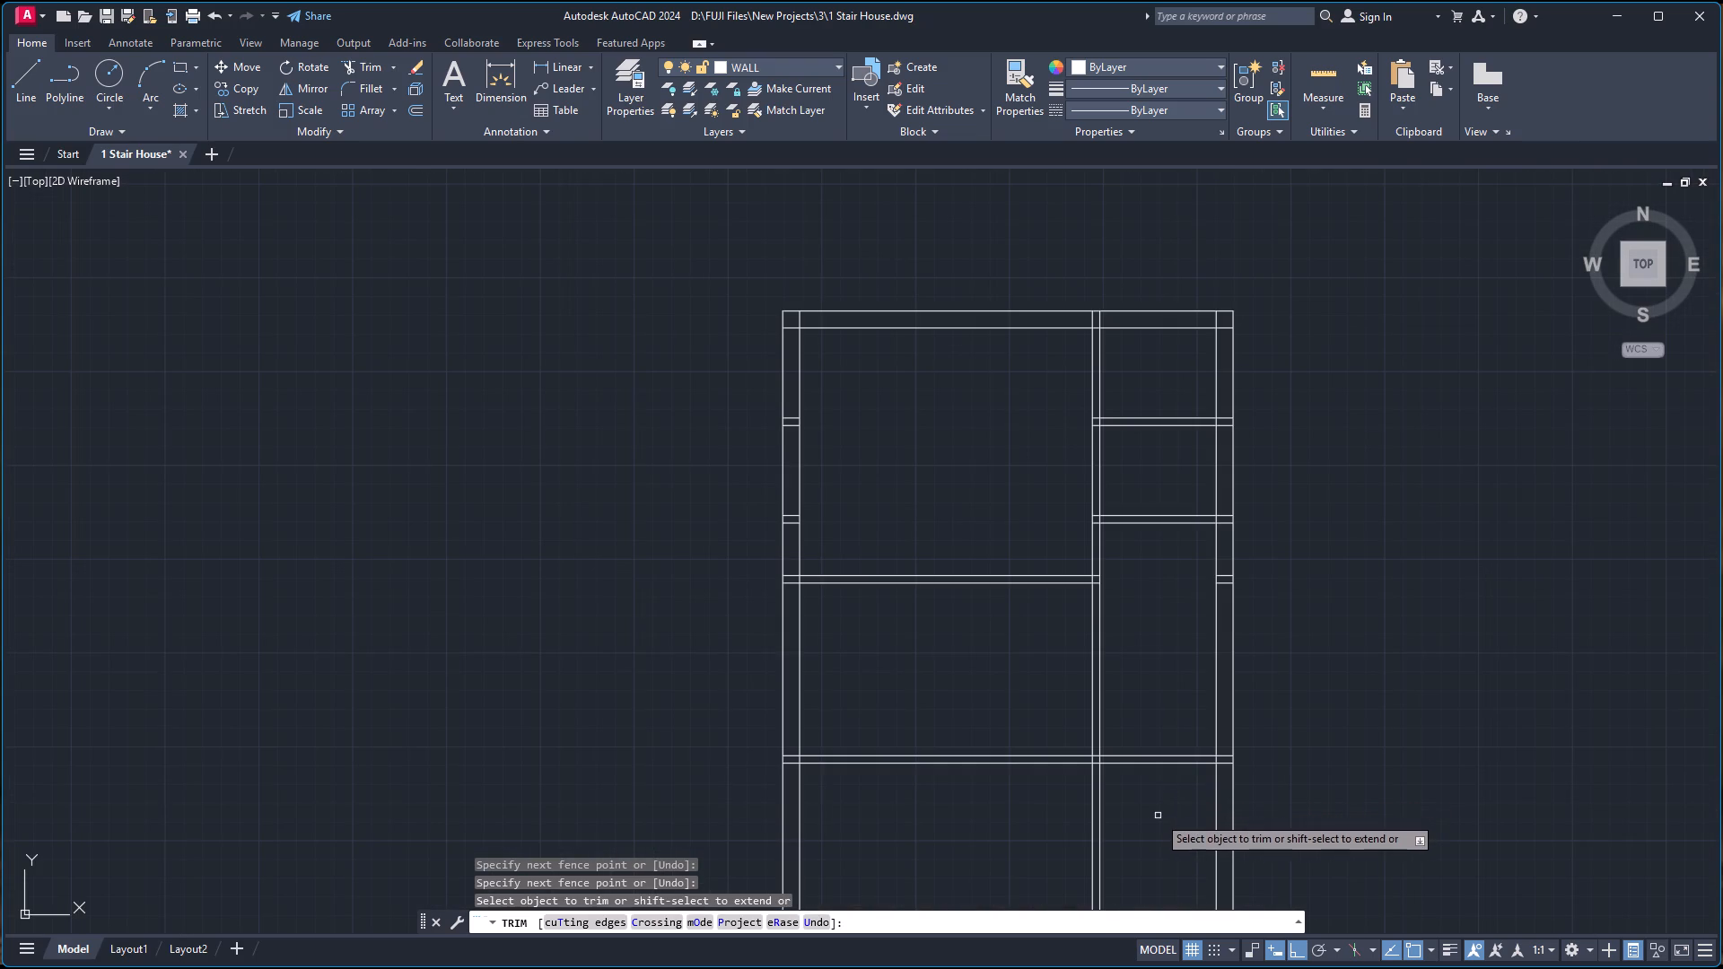
scroll(1152, 822, "down", 2)
scroll(1150, 855, "up", 2)
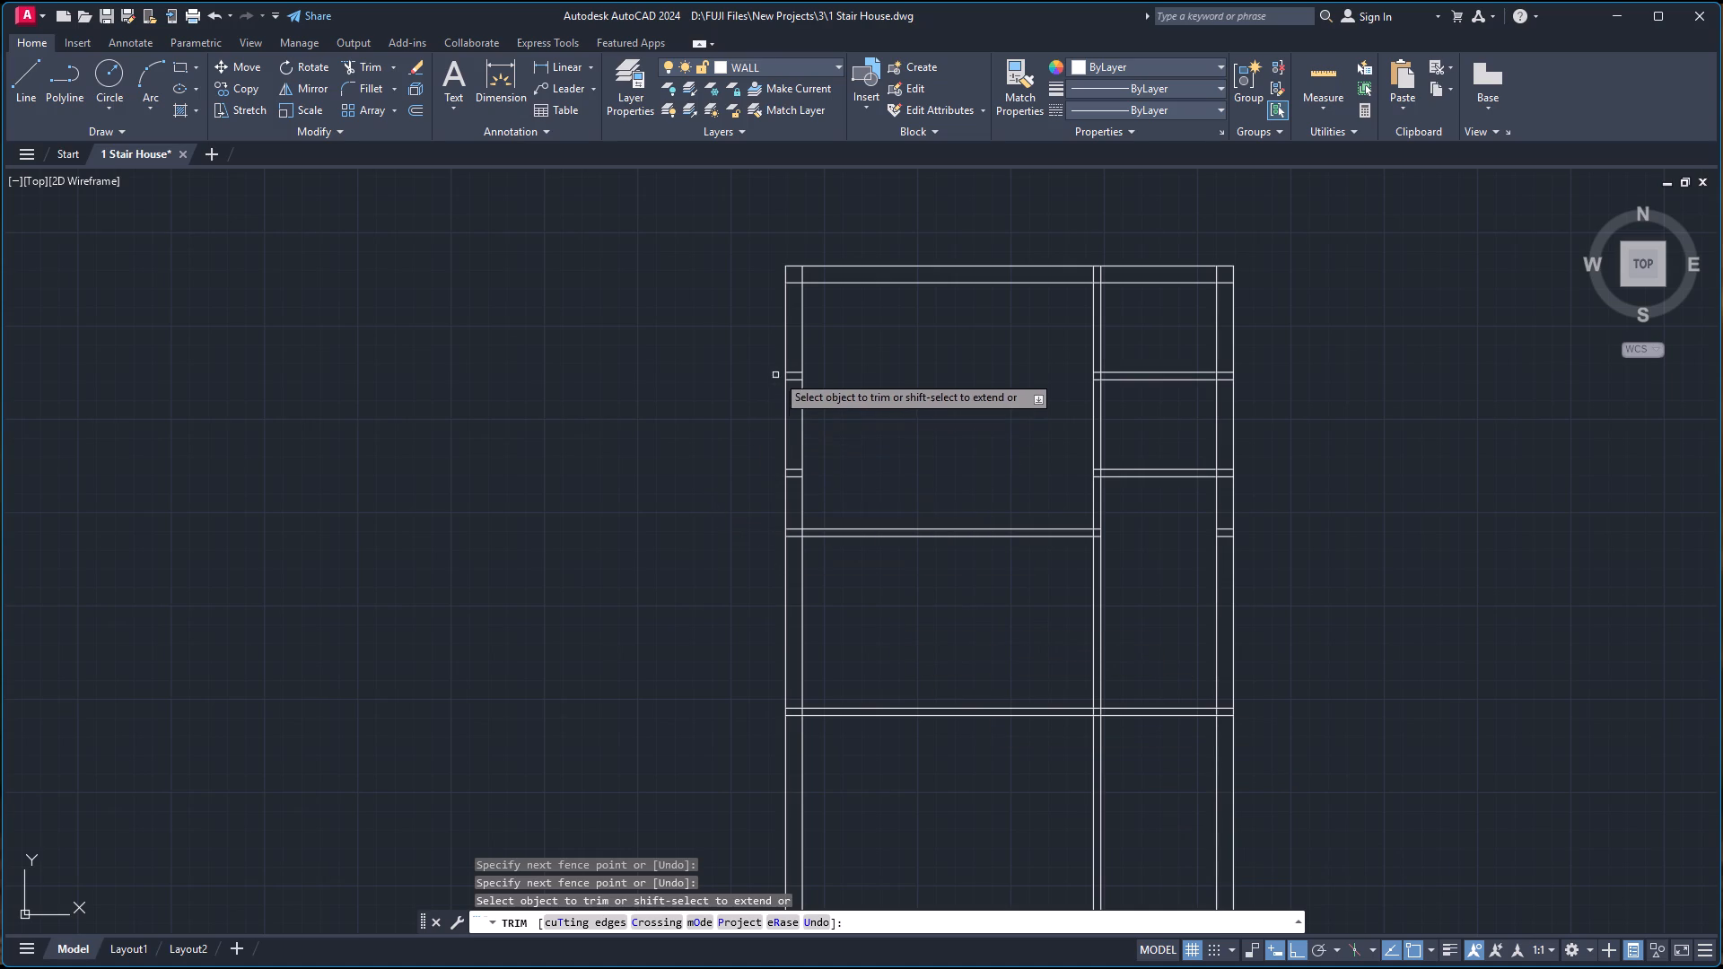
scroll(783, 365, "up", 2)
left_click_drag(810, 353, 825, 440)
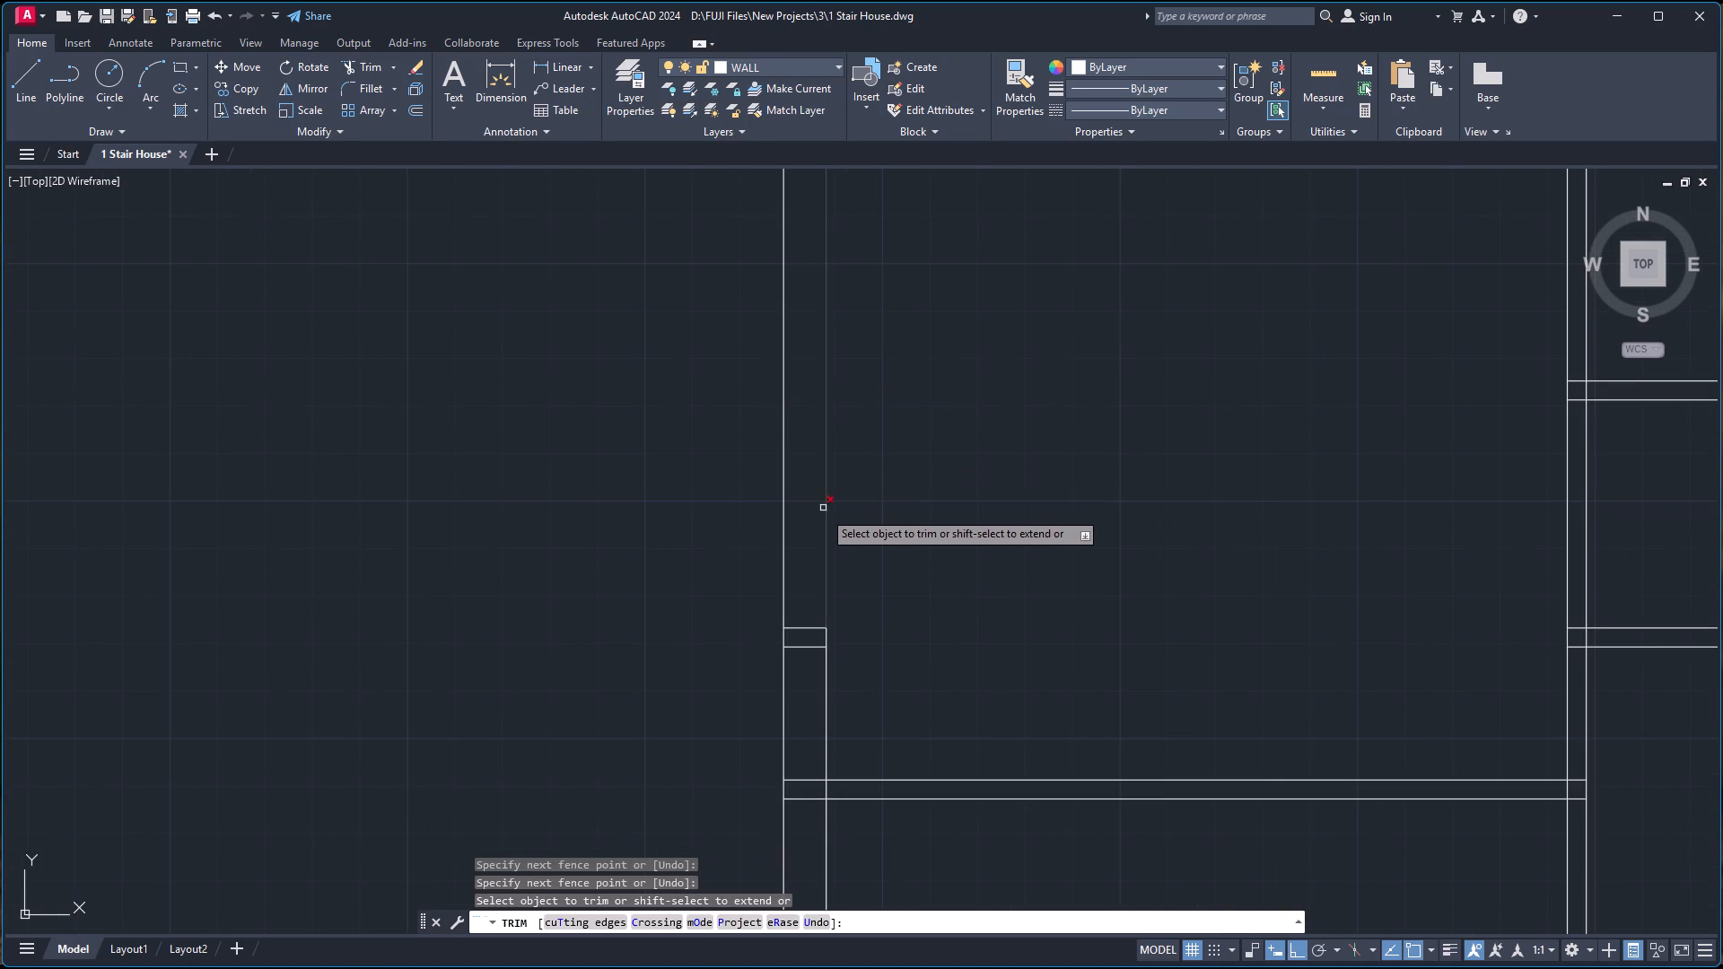
left_click(818, 602)
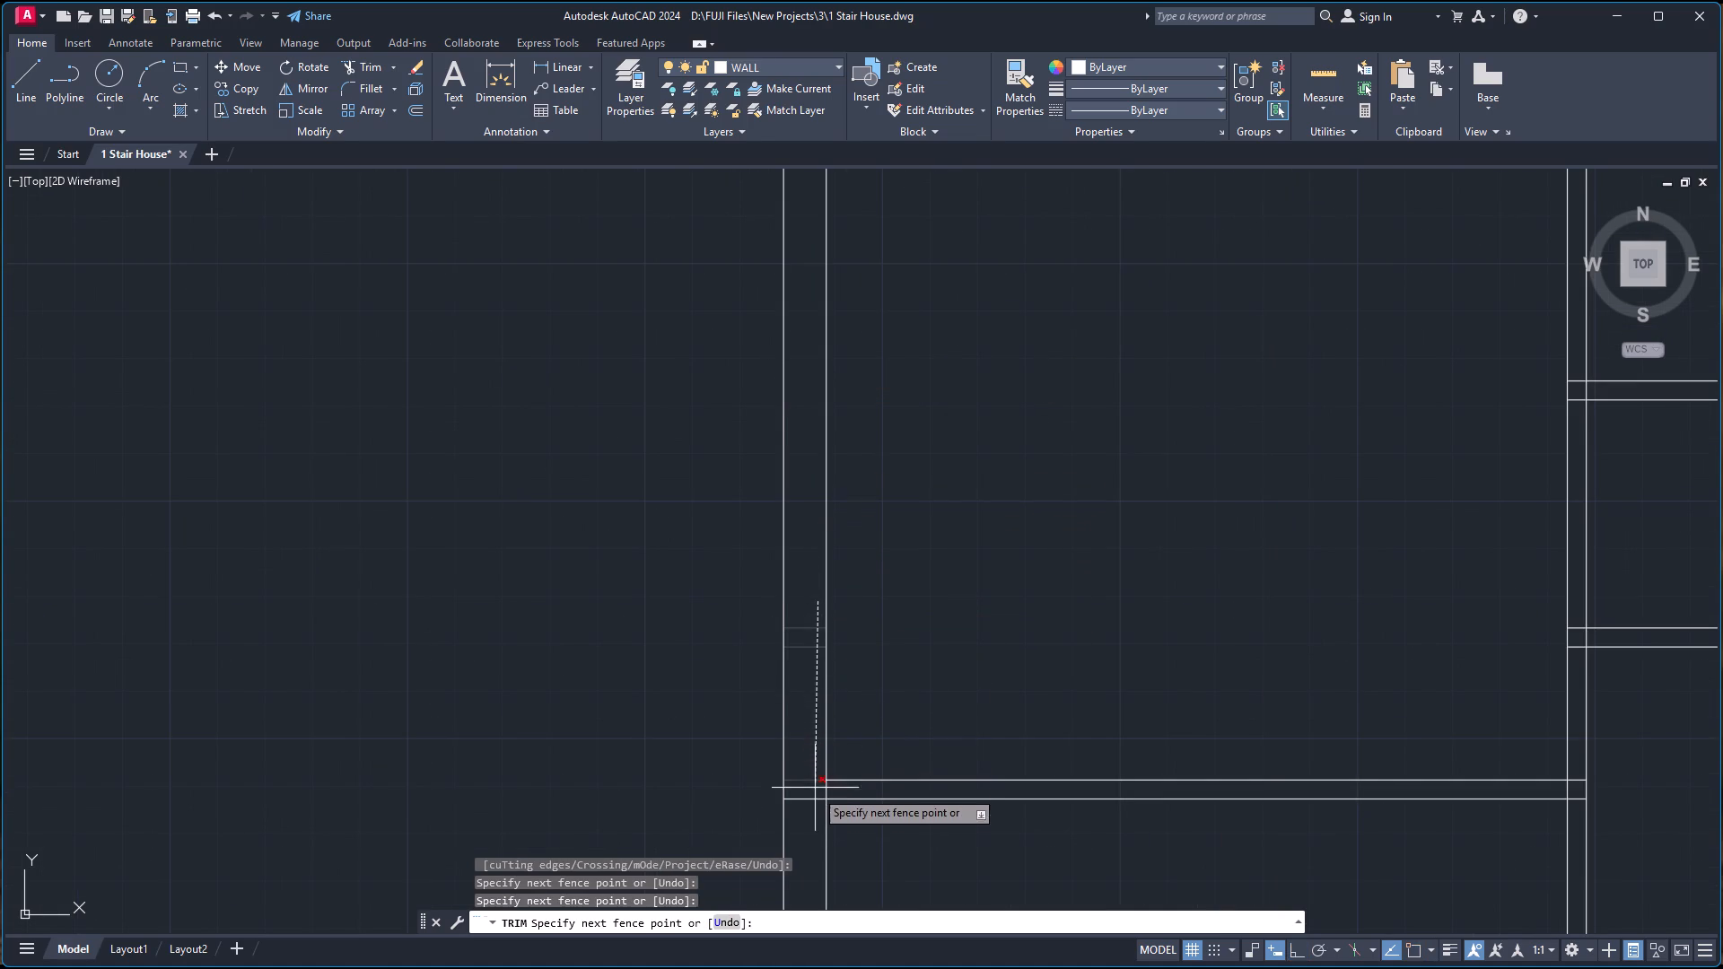
left_click(815, 852)
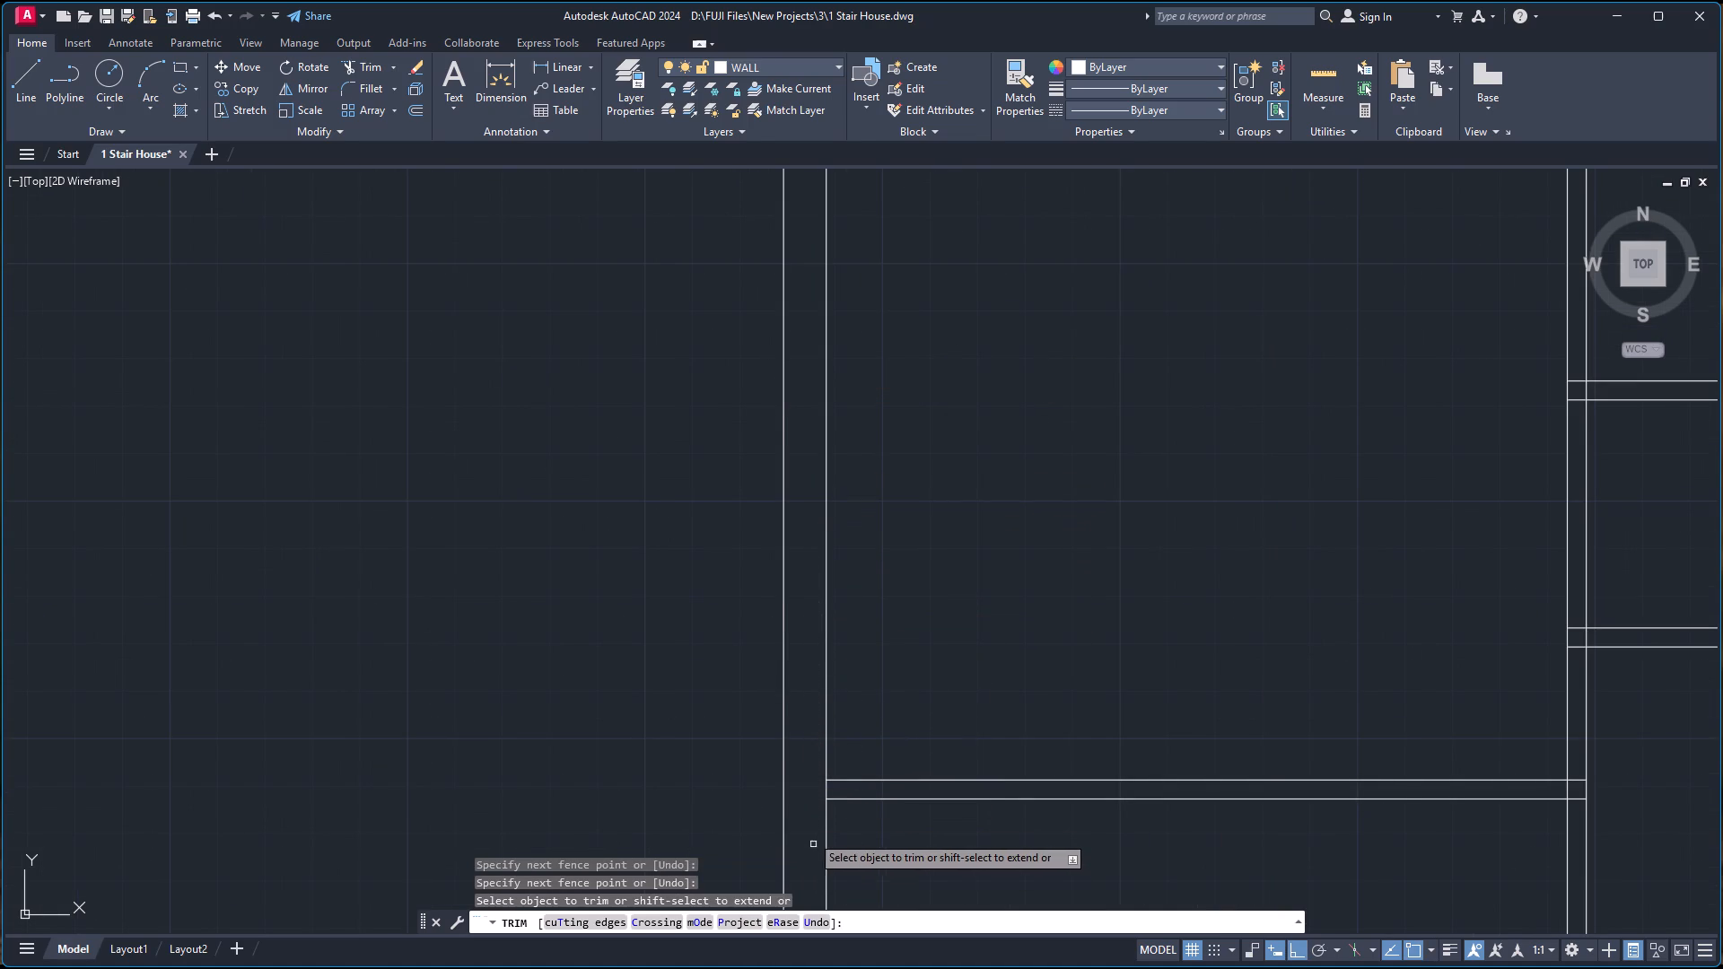
left_click(815, 787)
left_click(835, 790)
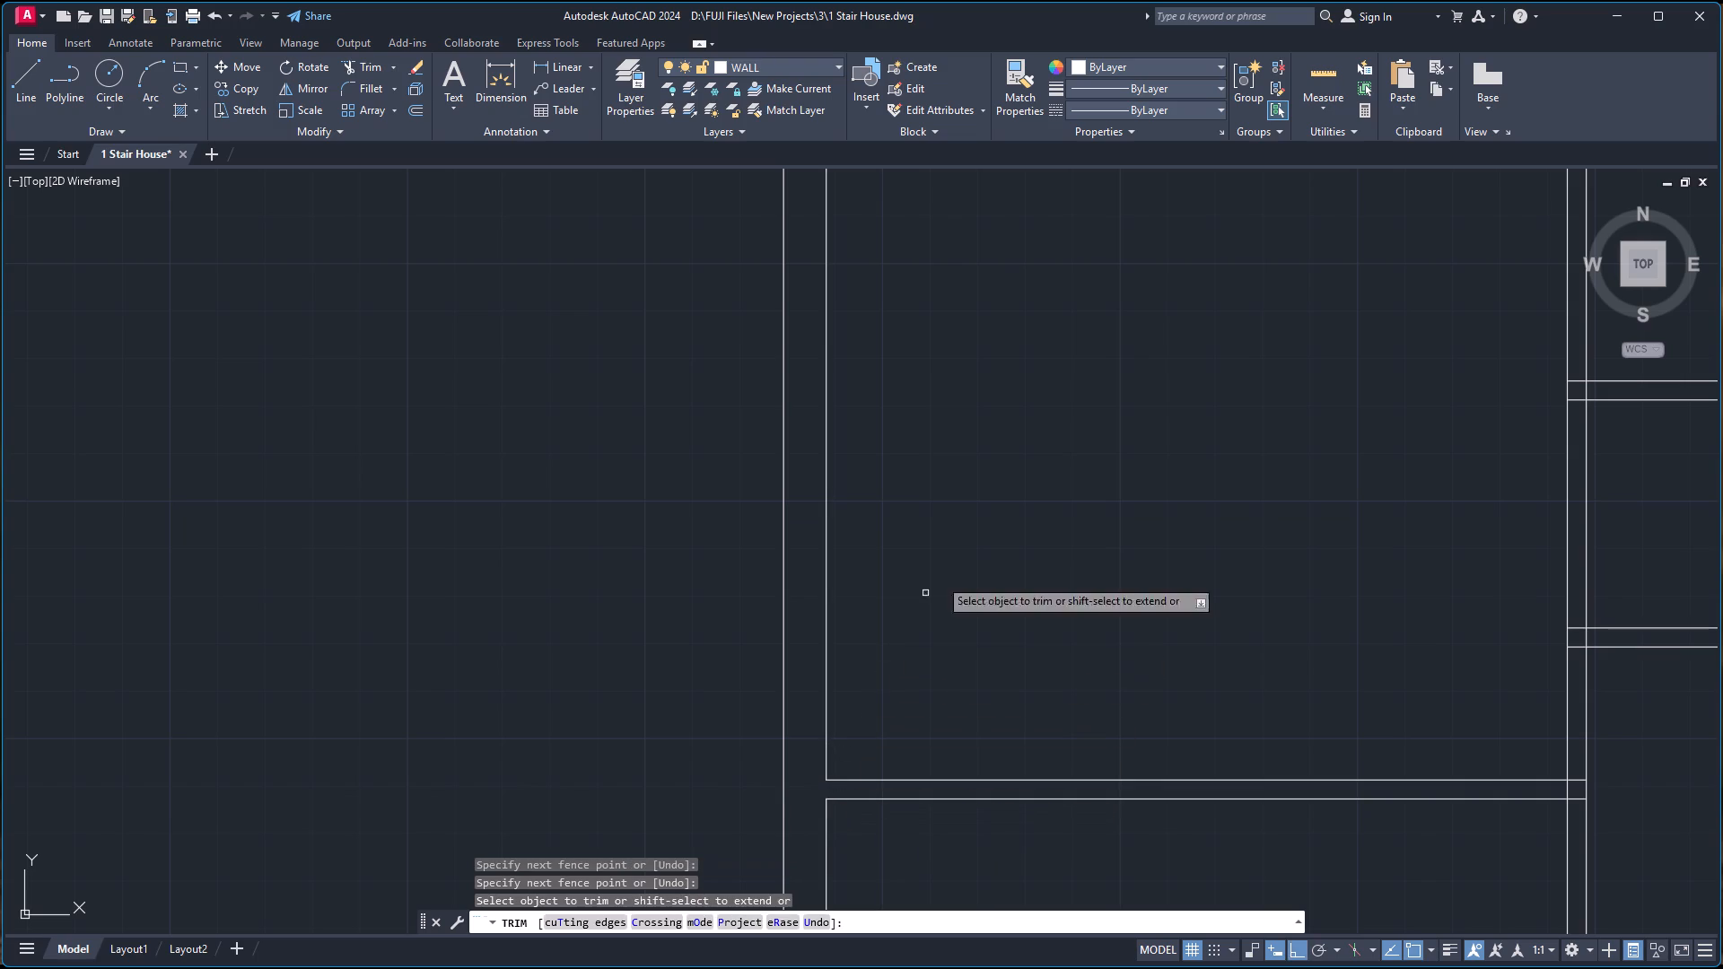
scroll(971, 546, "down", 3)
scroll(991, 576, "up", 1)
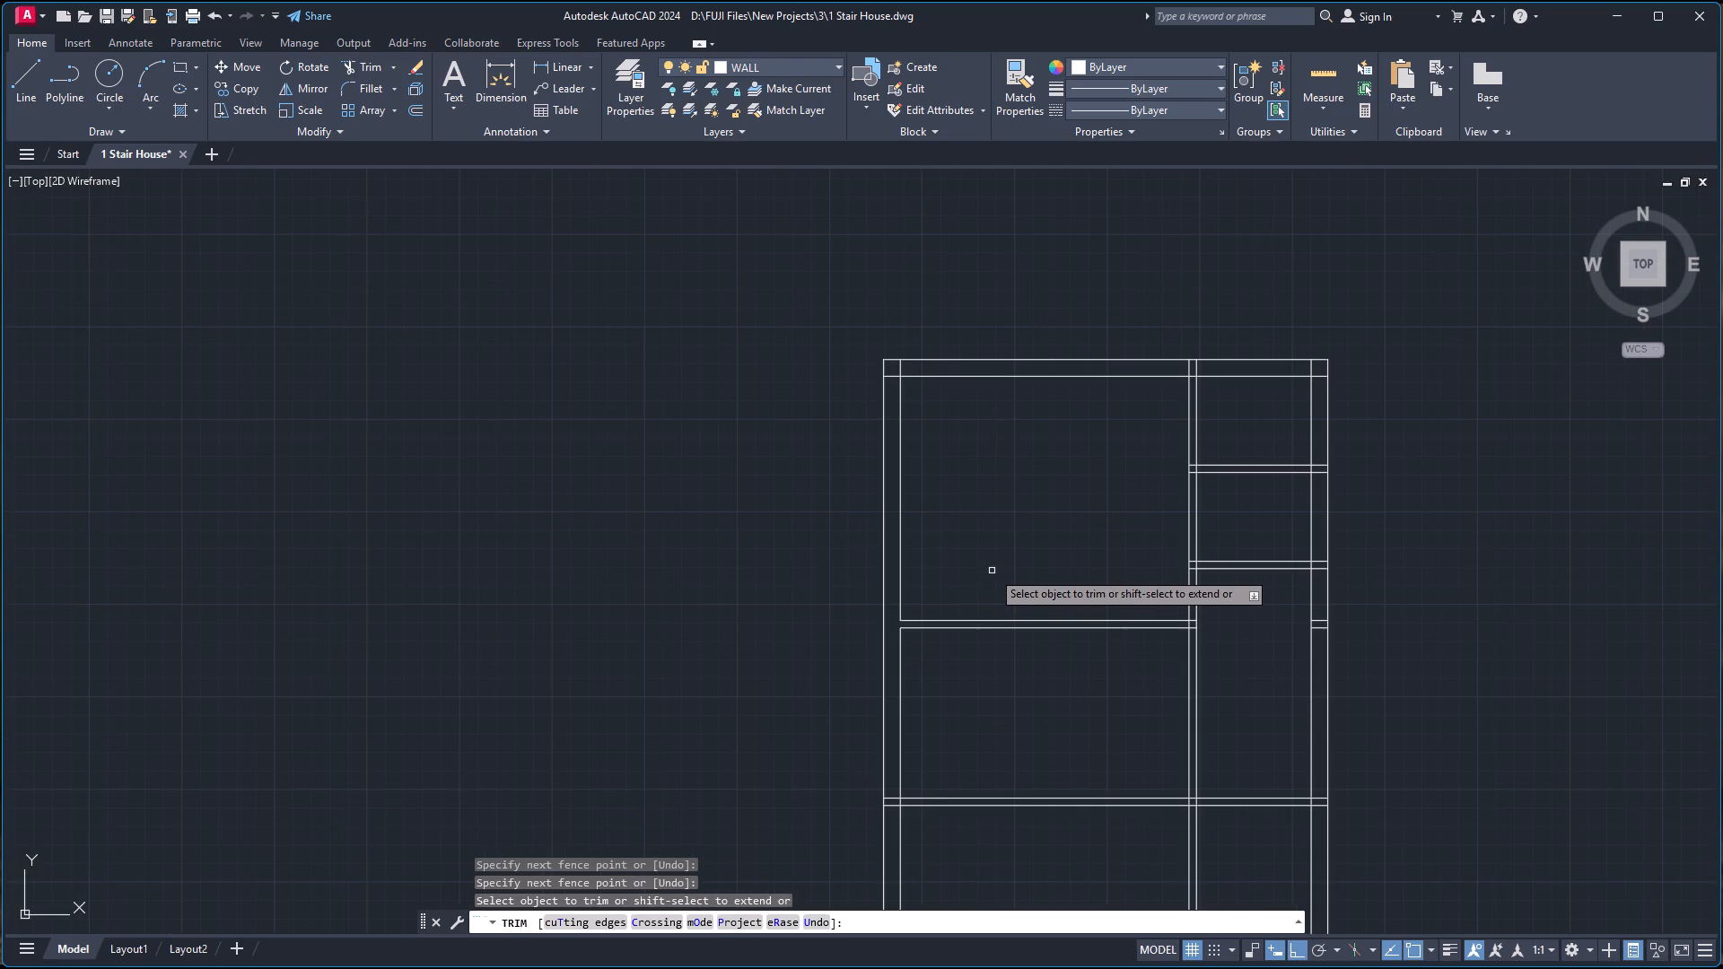
key("Escape")
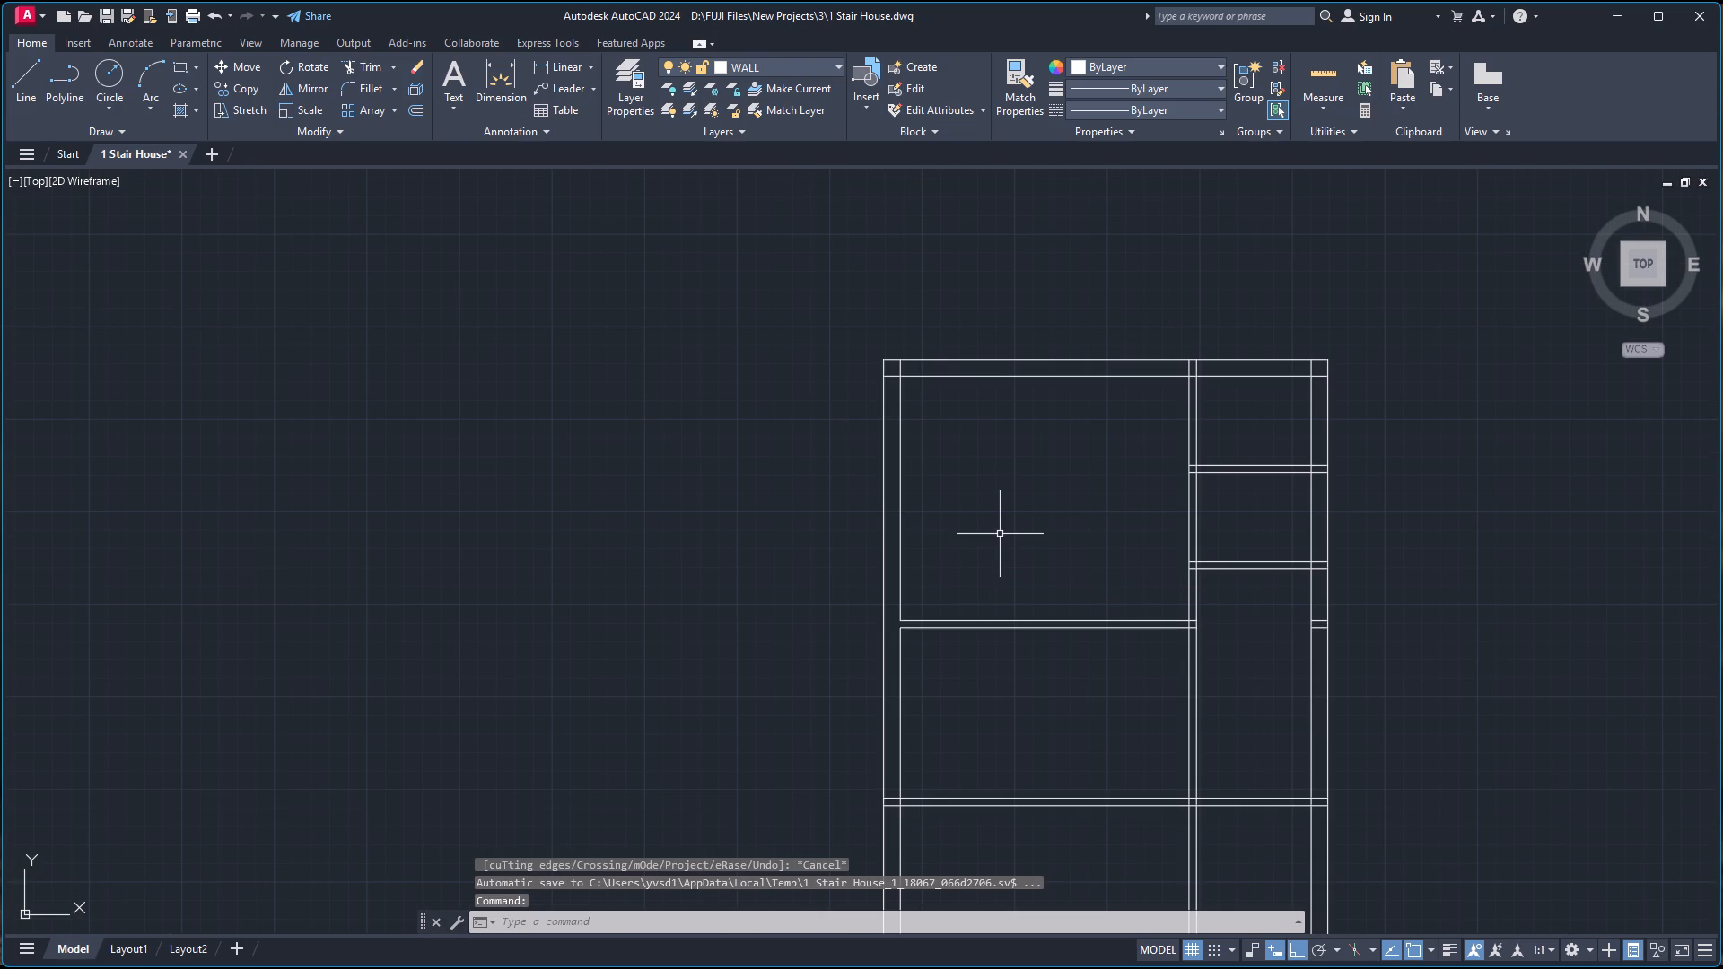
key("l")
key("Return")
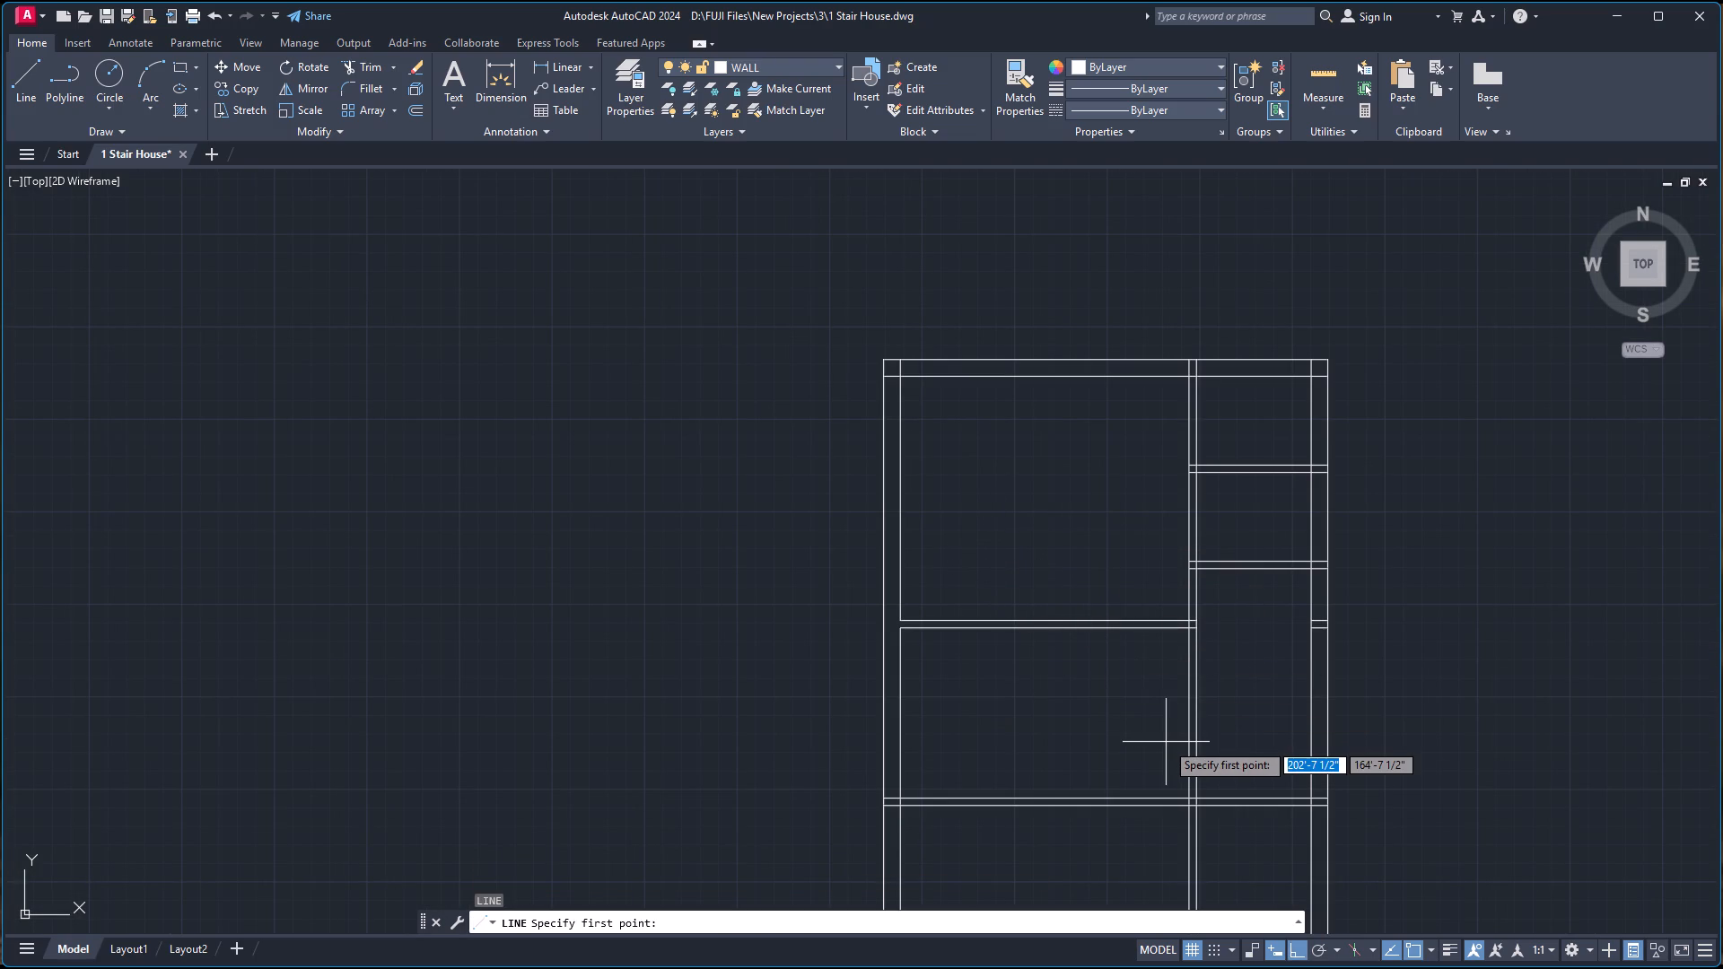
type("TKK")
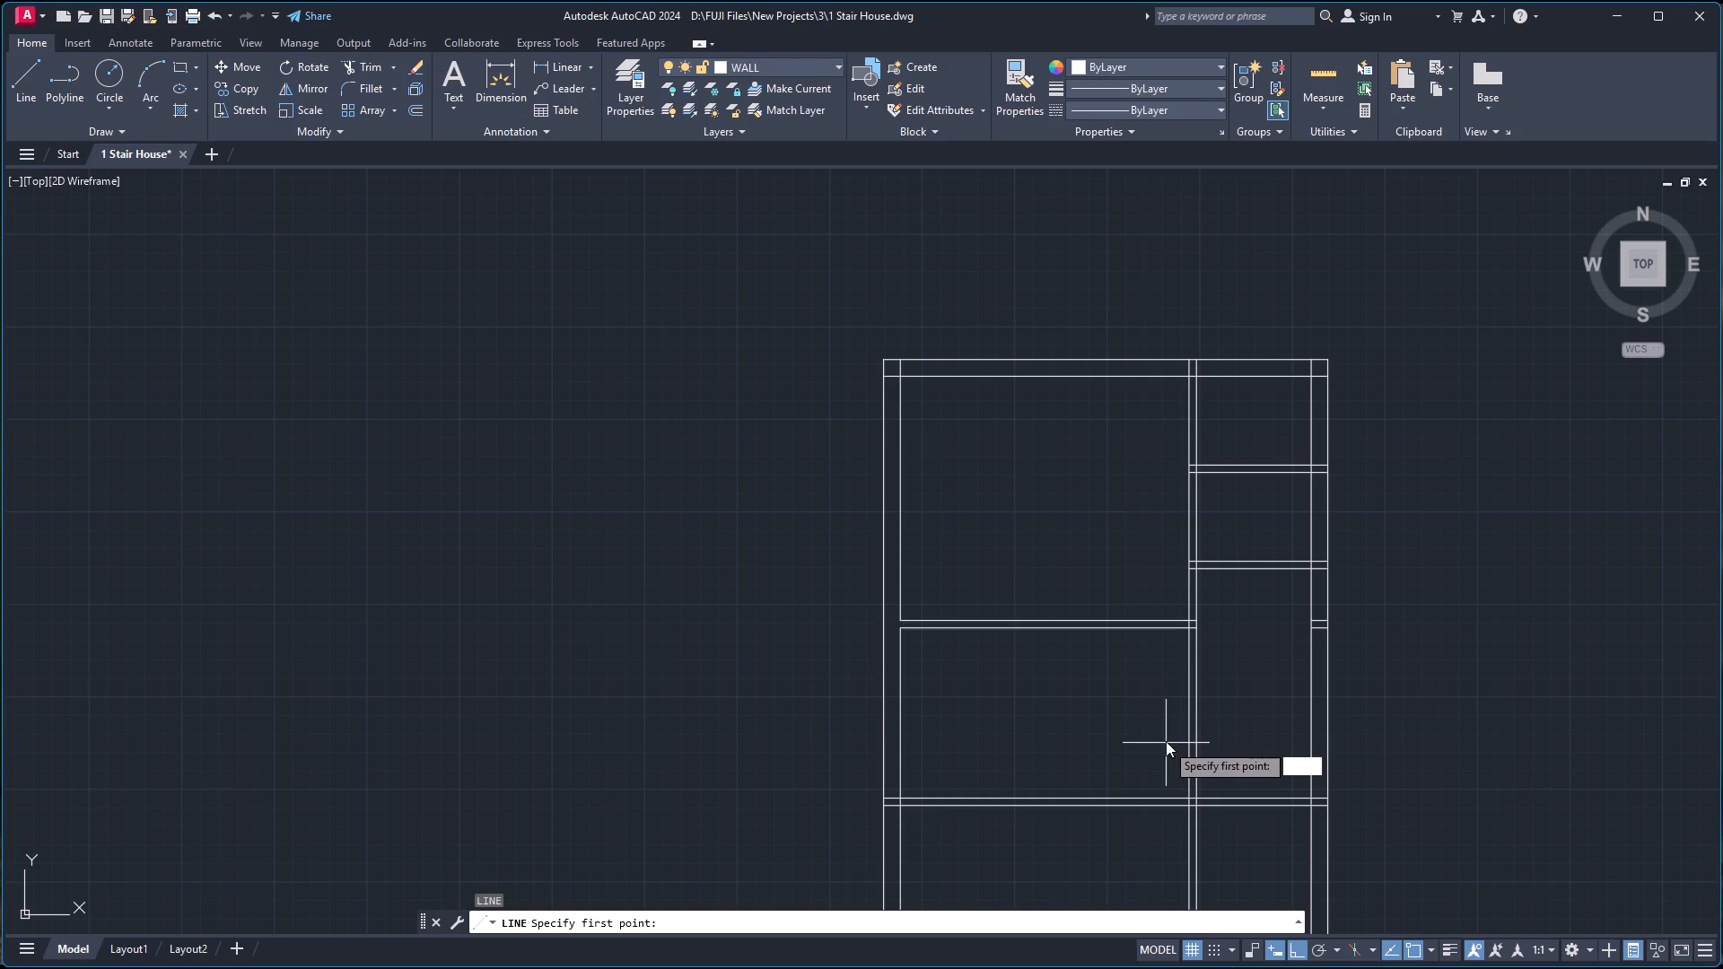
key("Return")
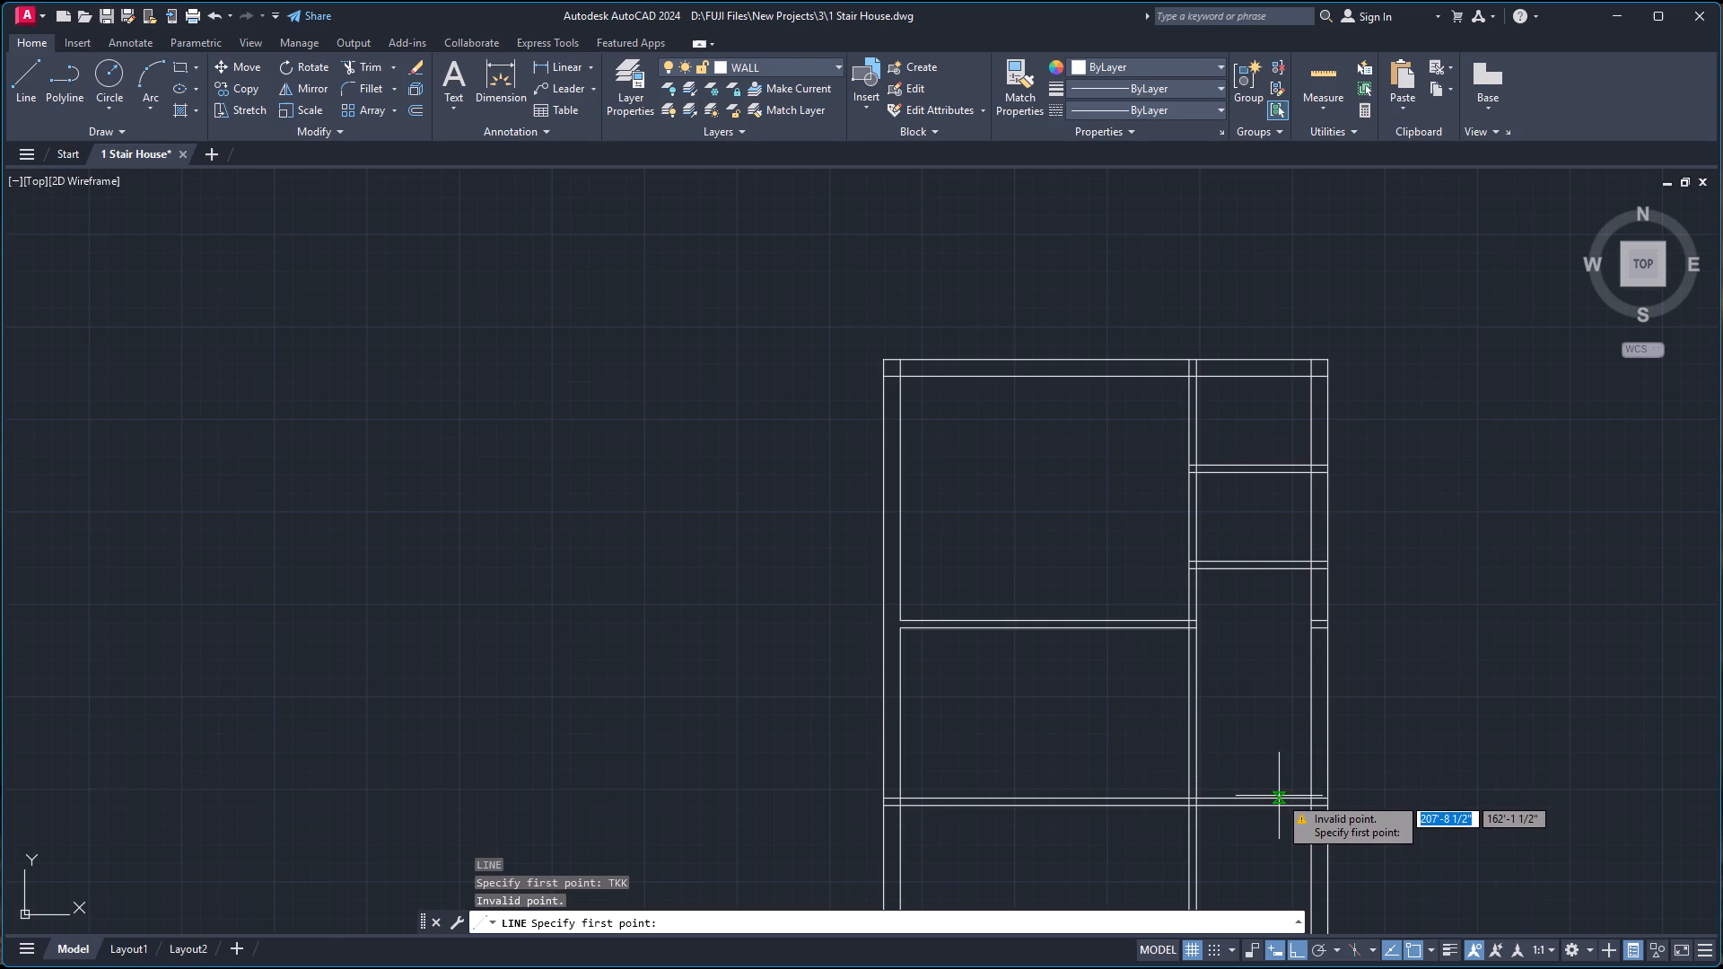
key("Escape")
Trim both vertical partition lines between the third and the lowest horizontal partitions.
type("TR")
key("Return")
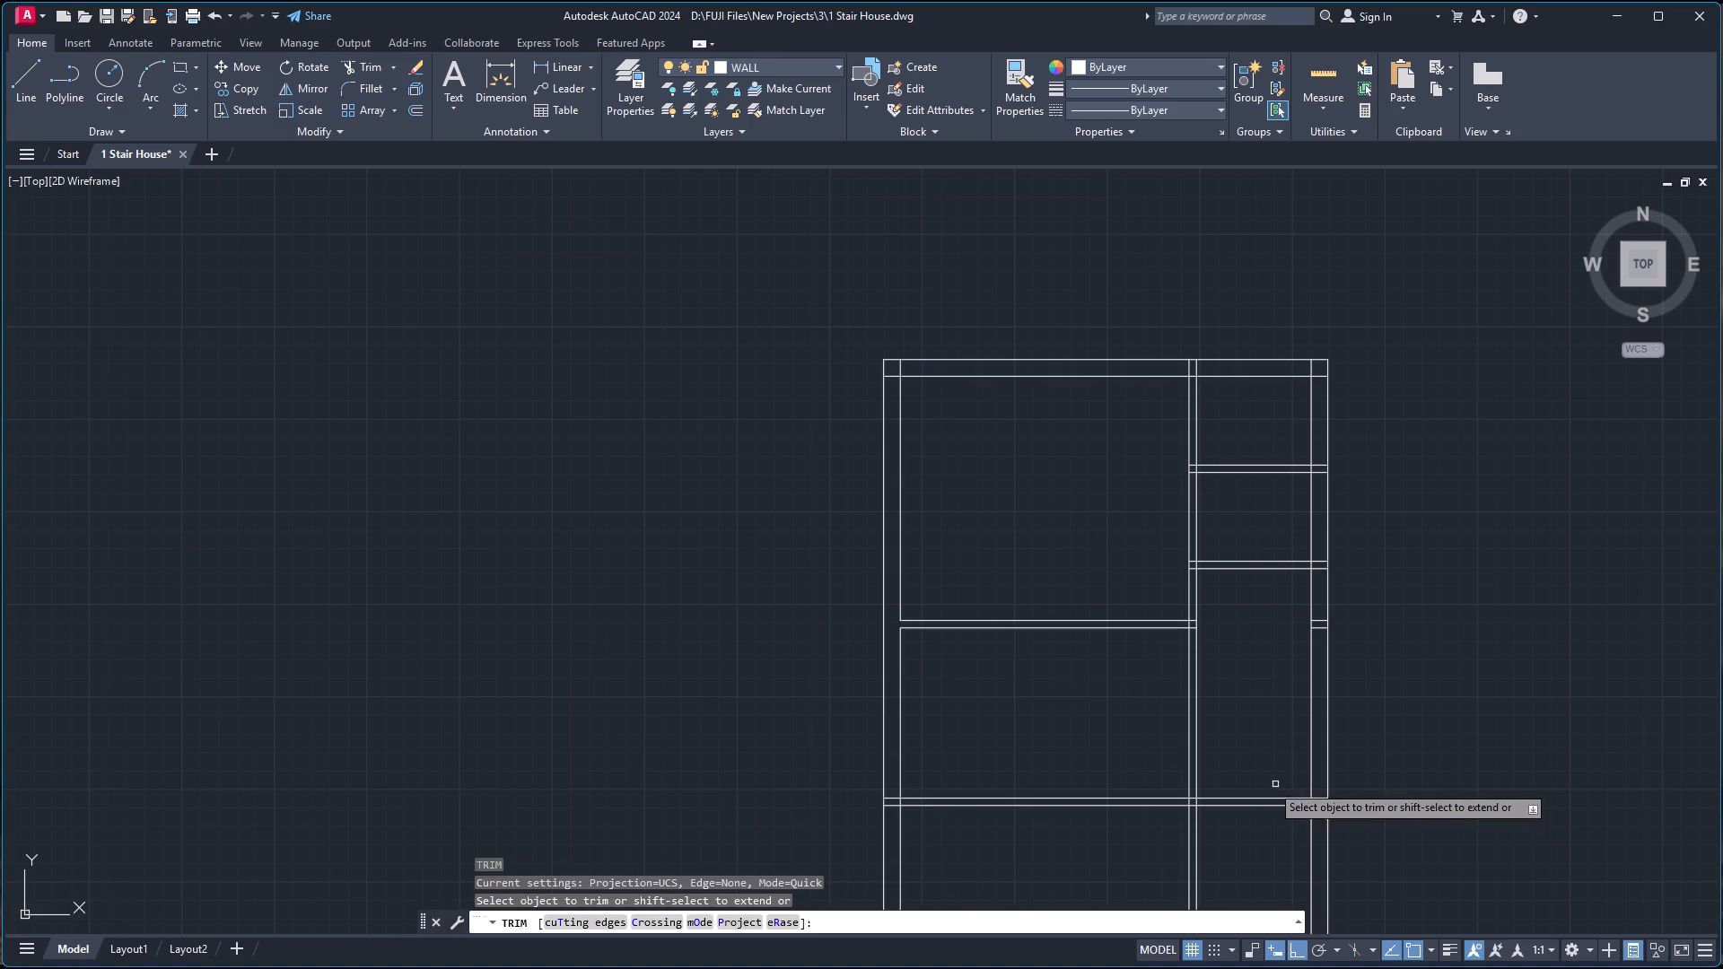
left_click(1072, 720)
left_click(1211, 703)
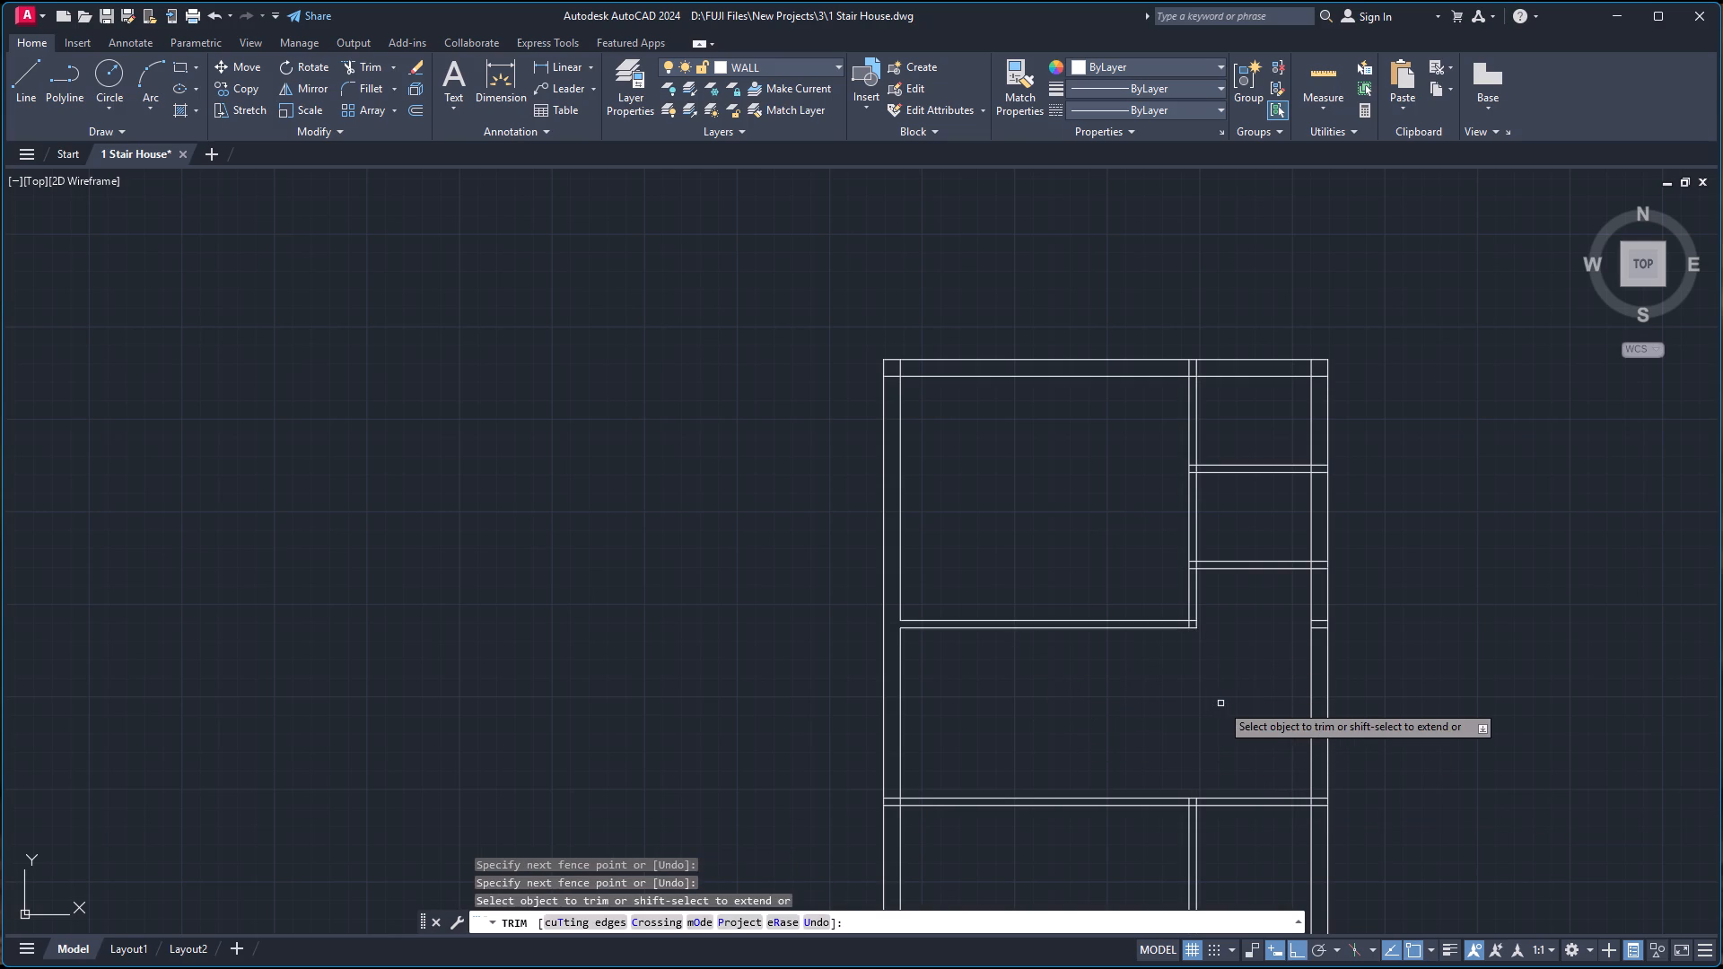
key("Escape")
Draw a short vertical line across the lowest horizontal partition, tracked 9'-8" leftward from the right wall's inner face.
key("l")
key("Return")
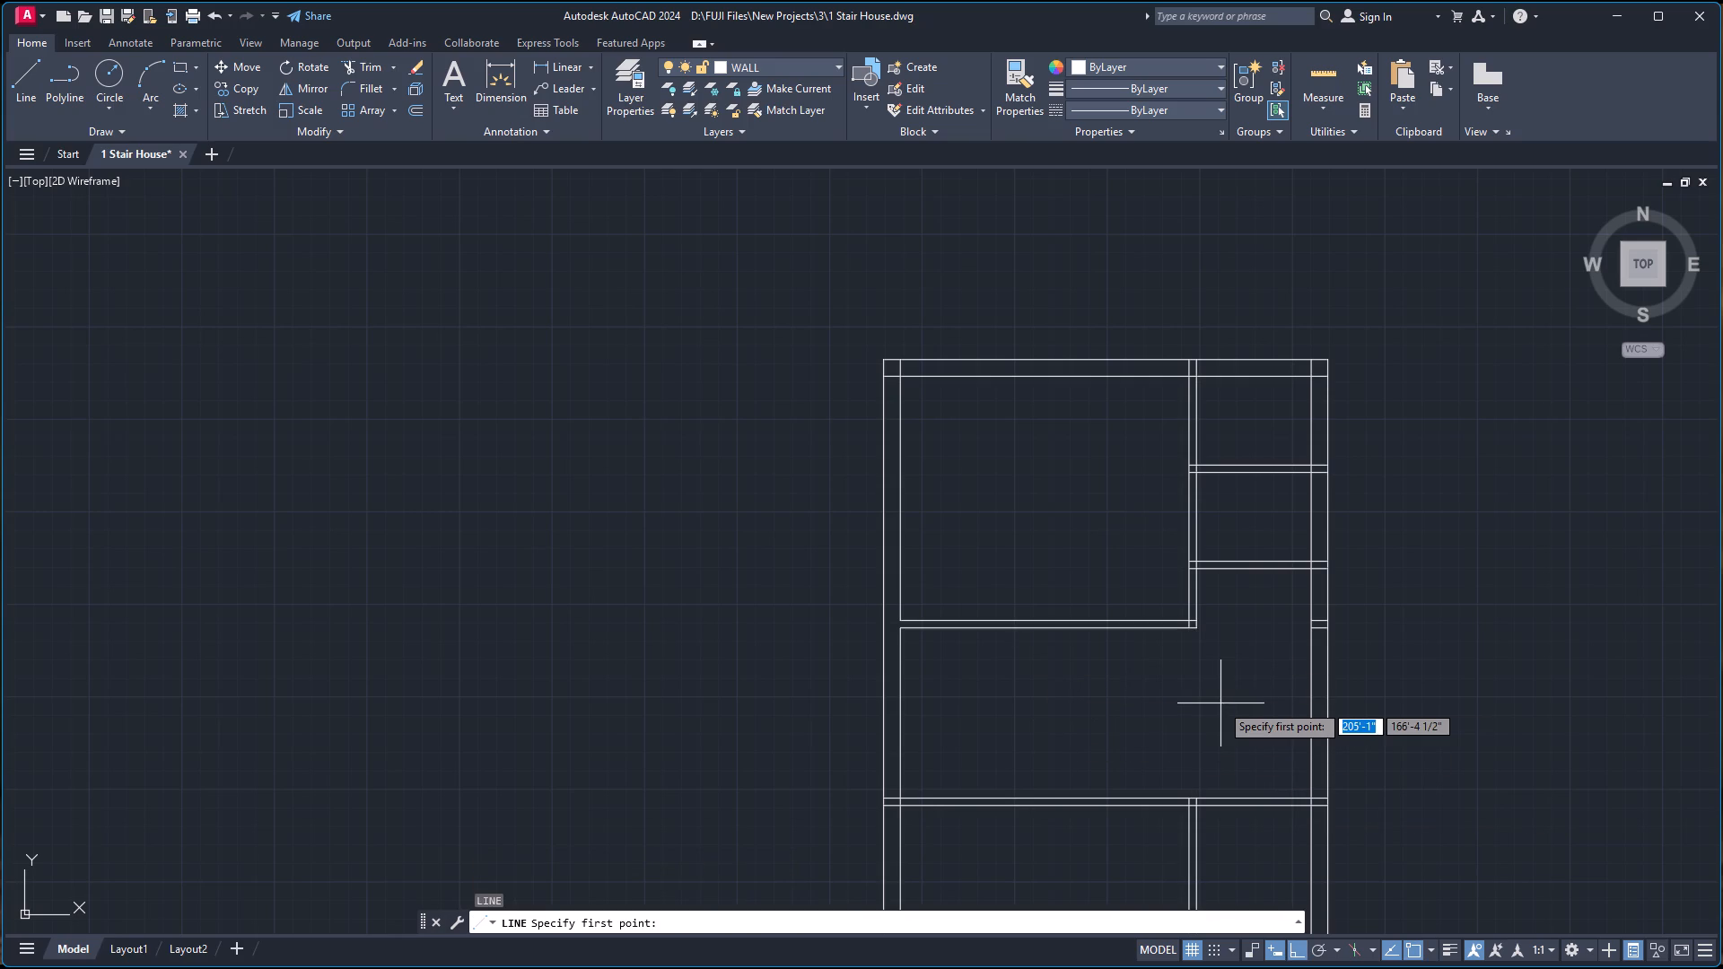
type("TK")
key("Return")
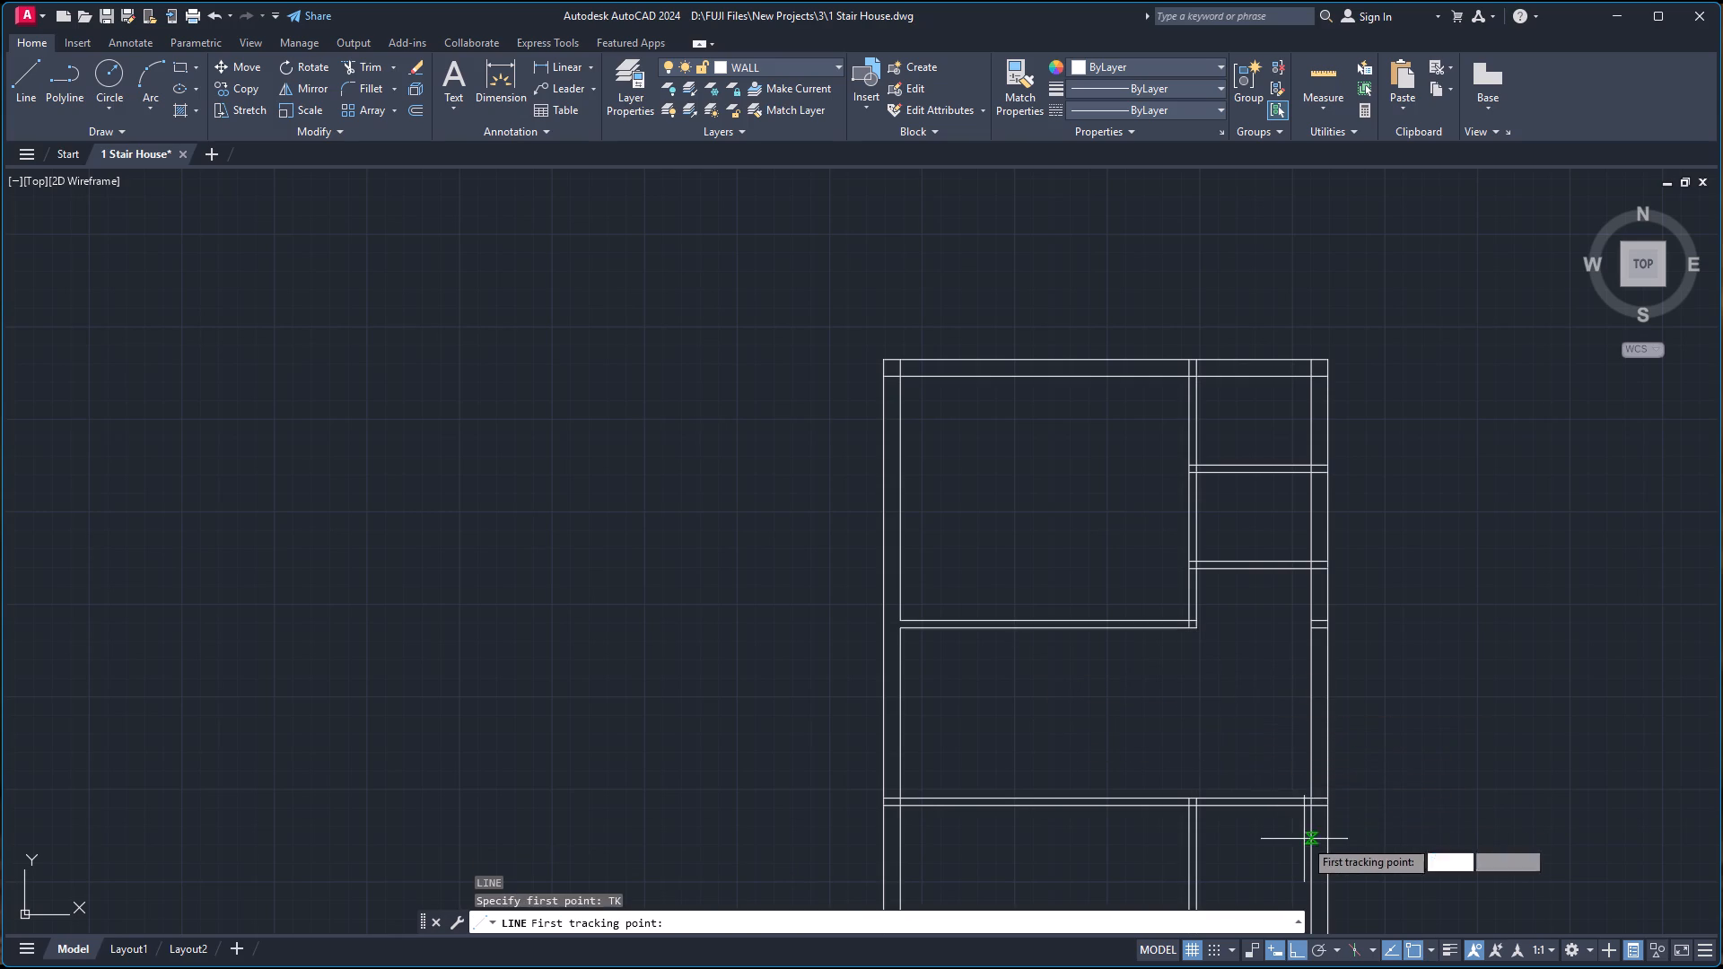
scroll(1314, 793, "up", 3)
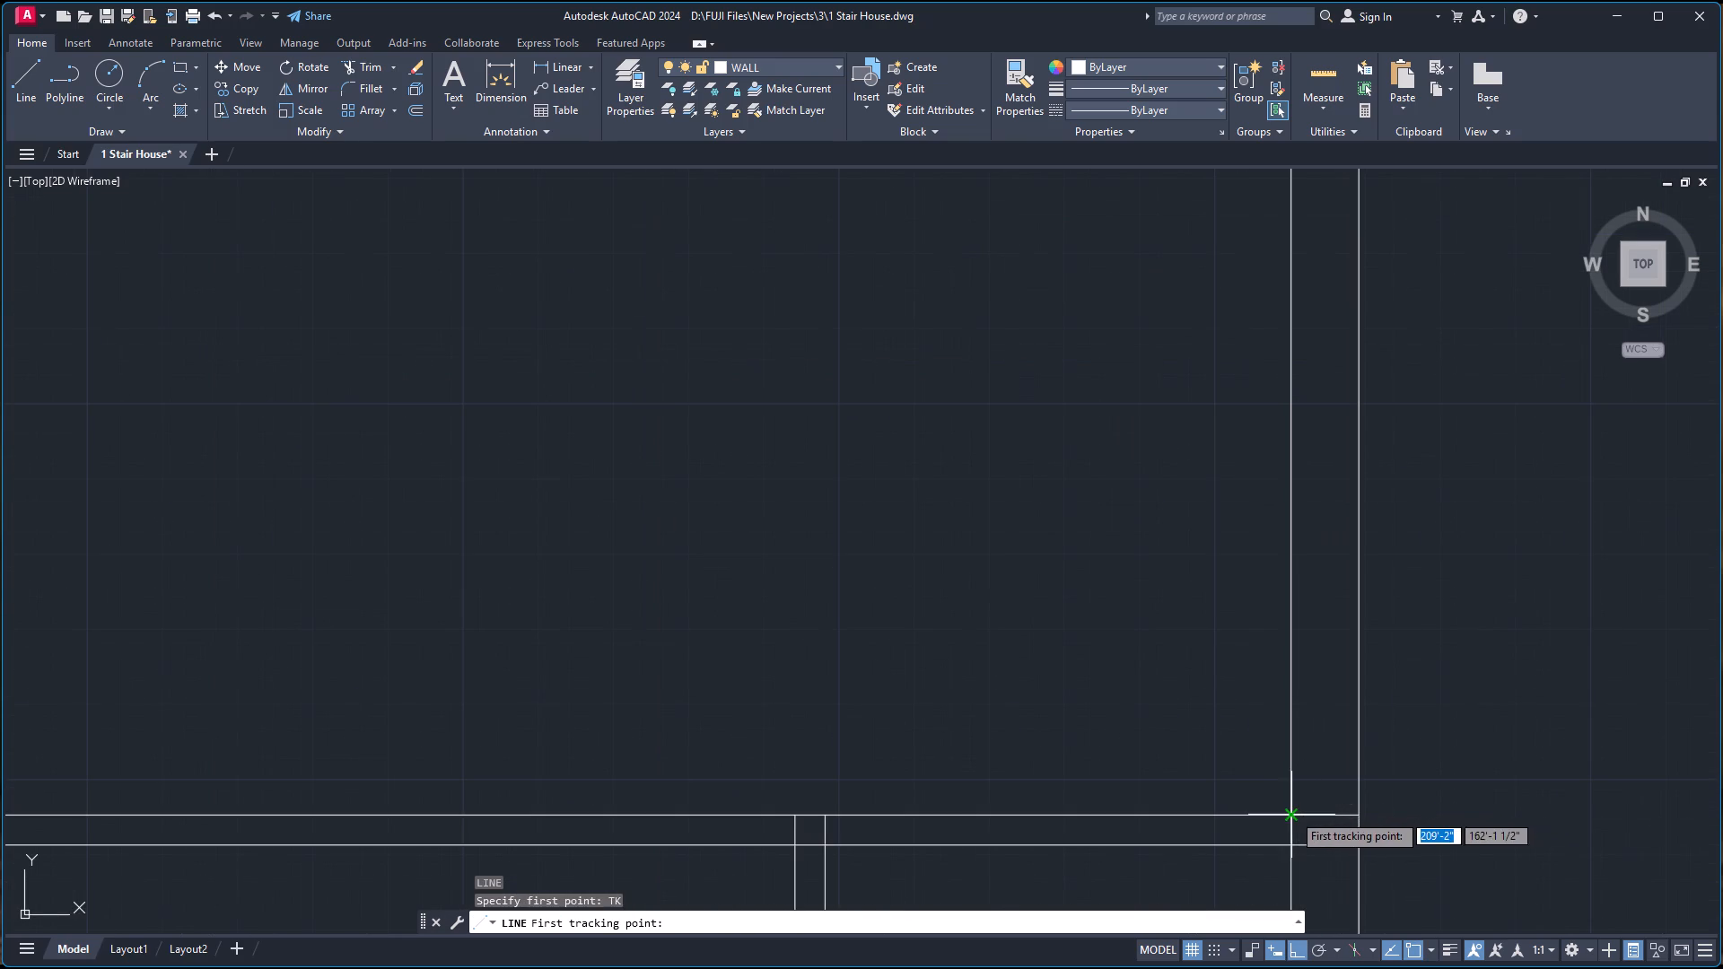
left_click(1290, 814)
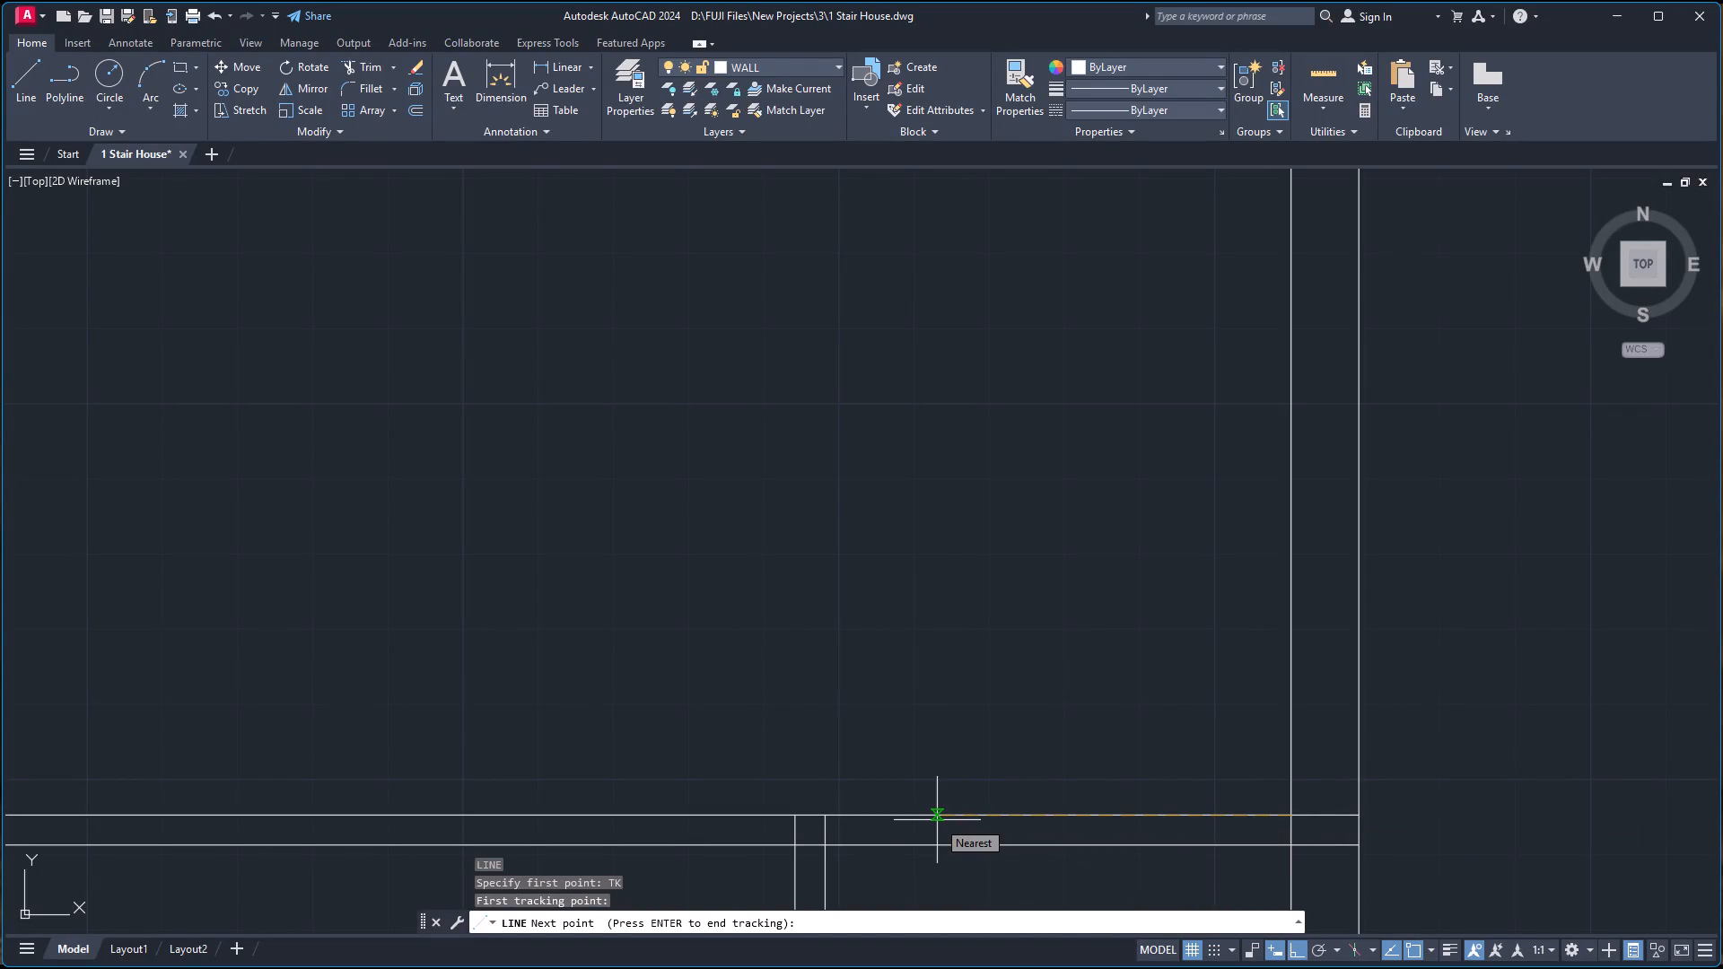
key("9")
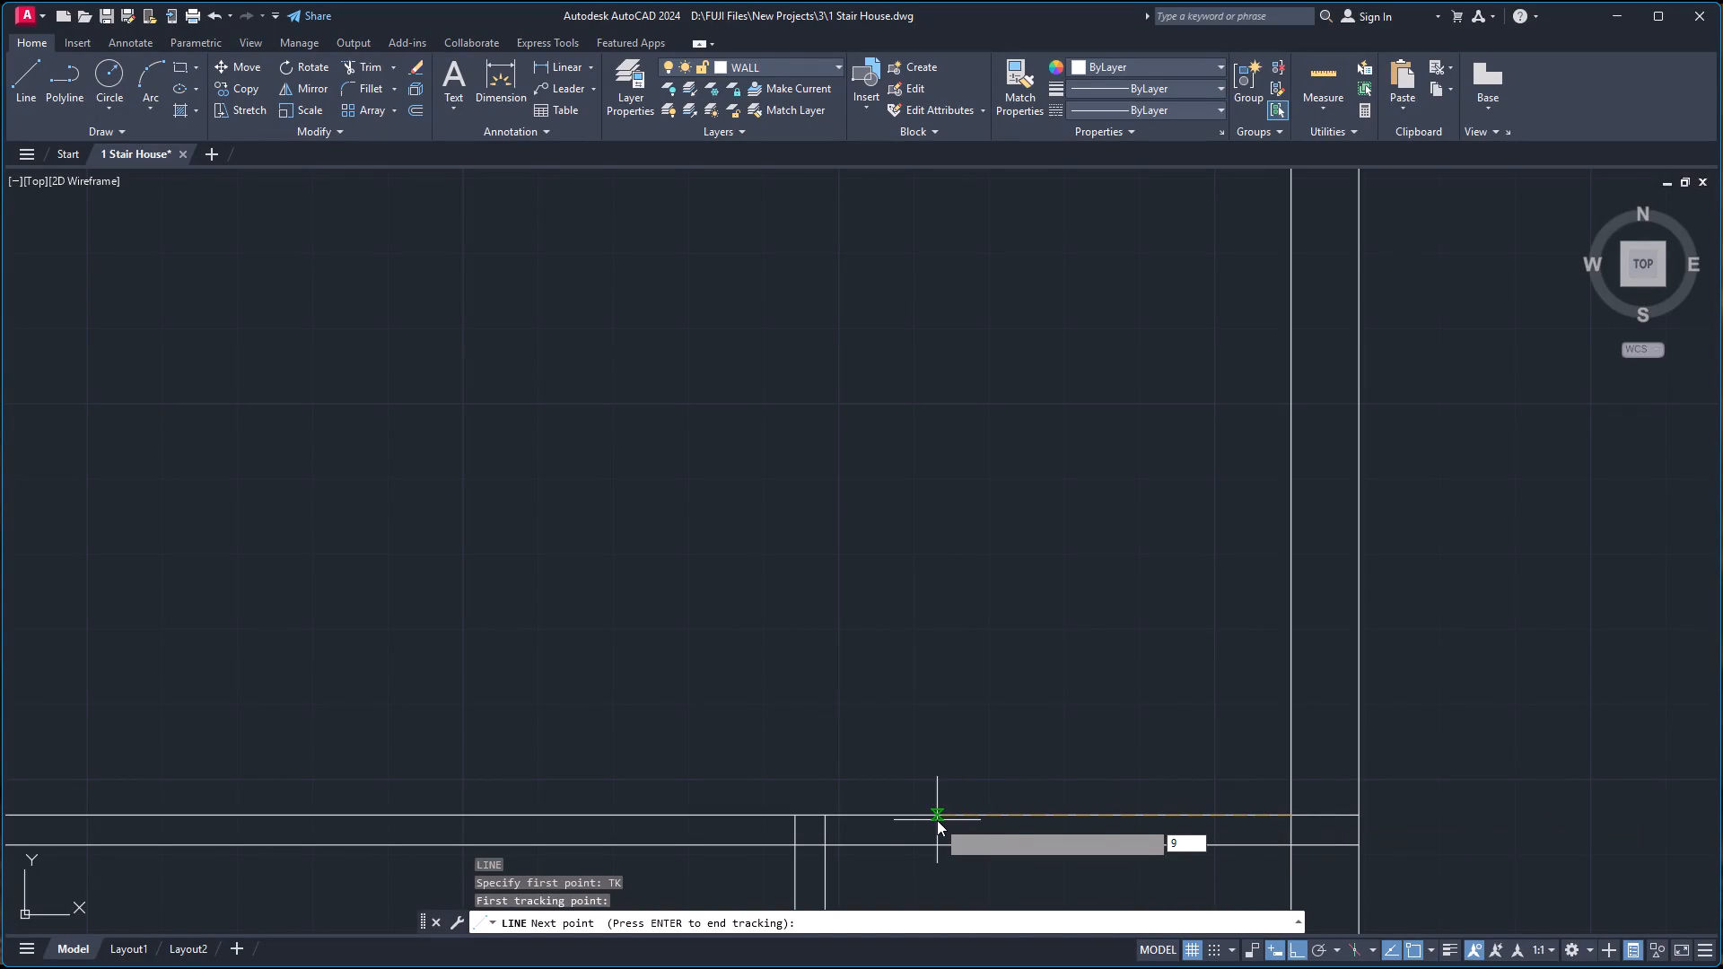
type("'-")
key("8")
key("Return")
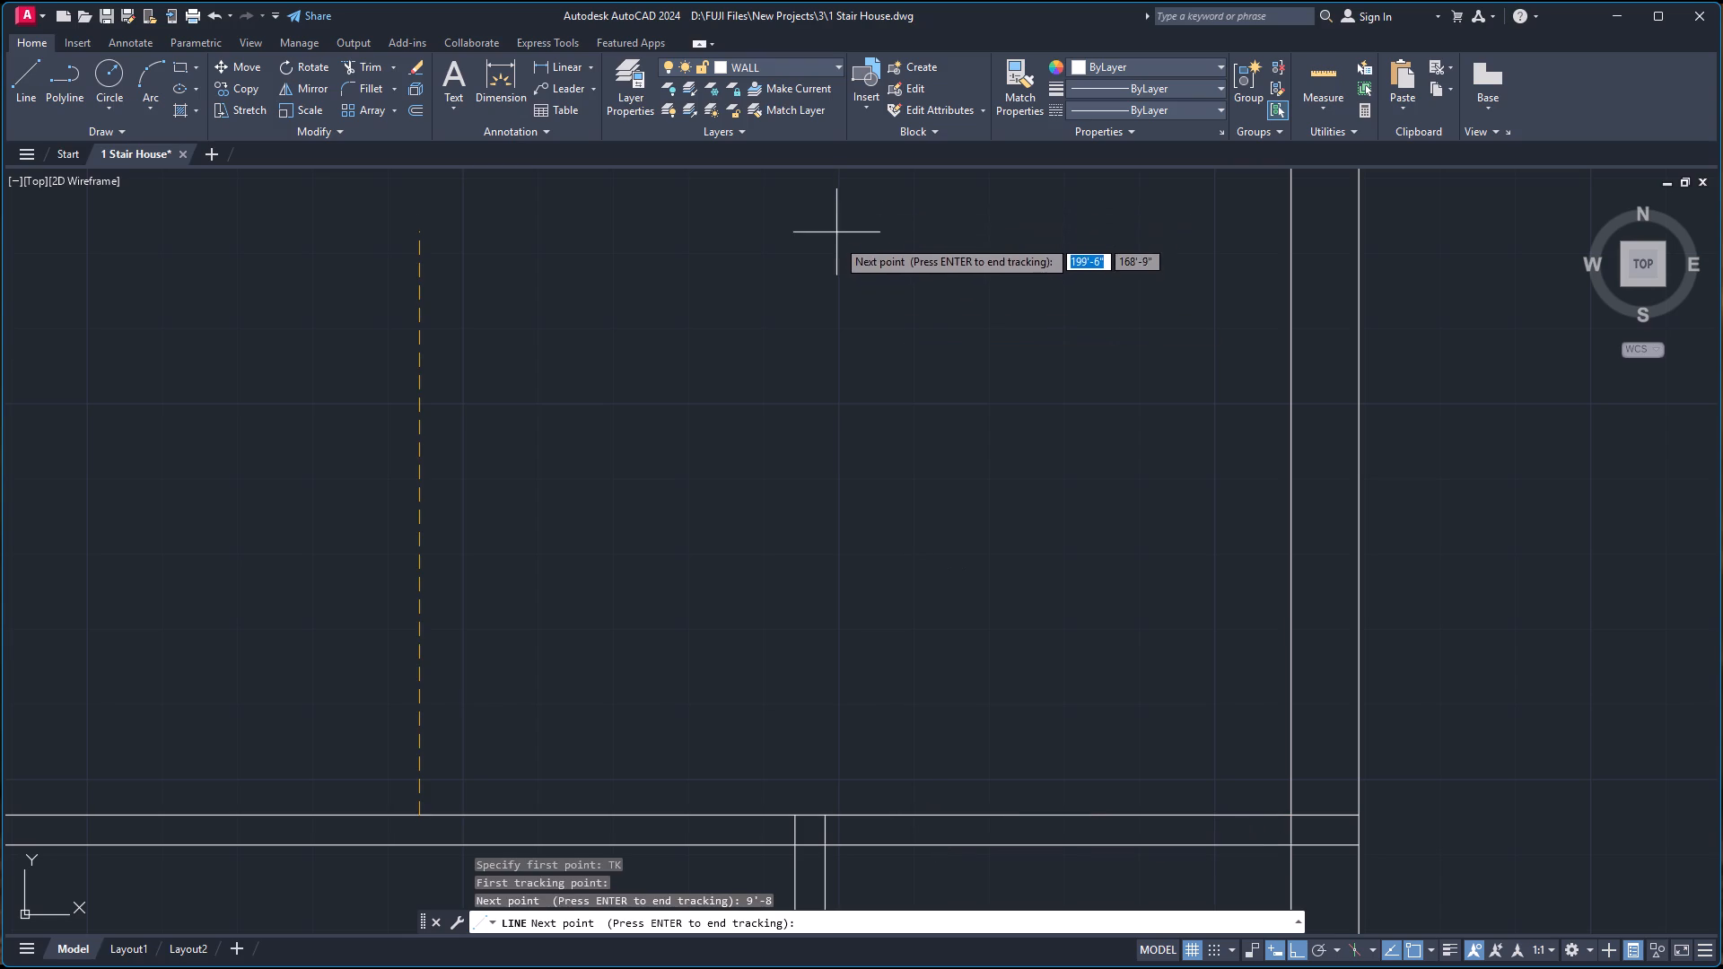
key("Return")
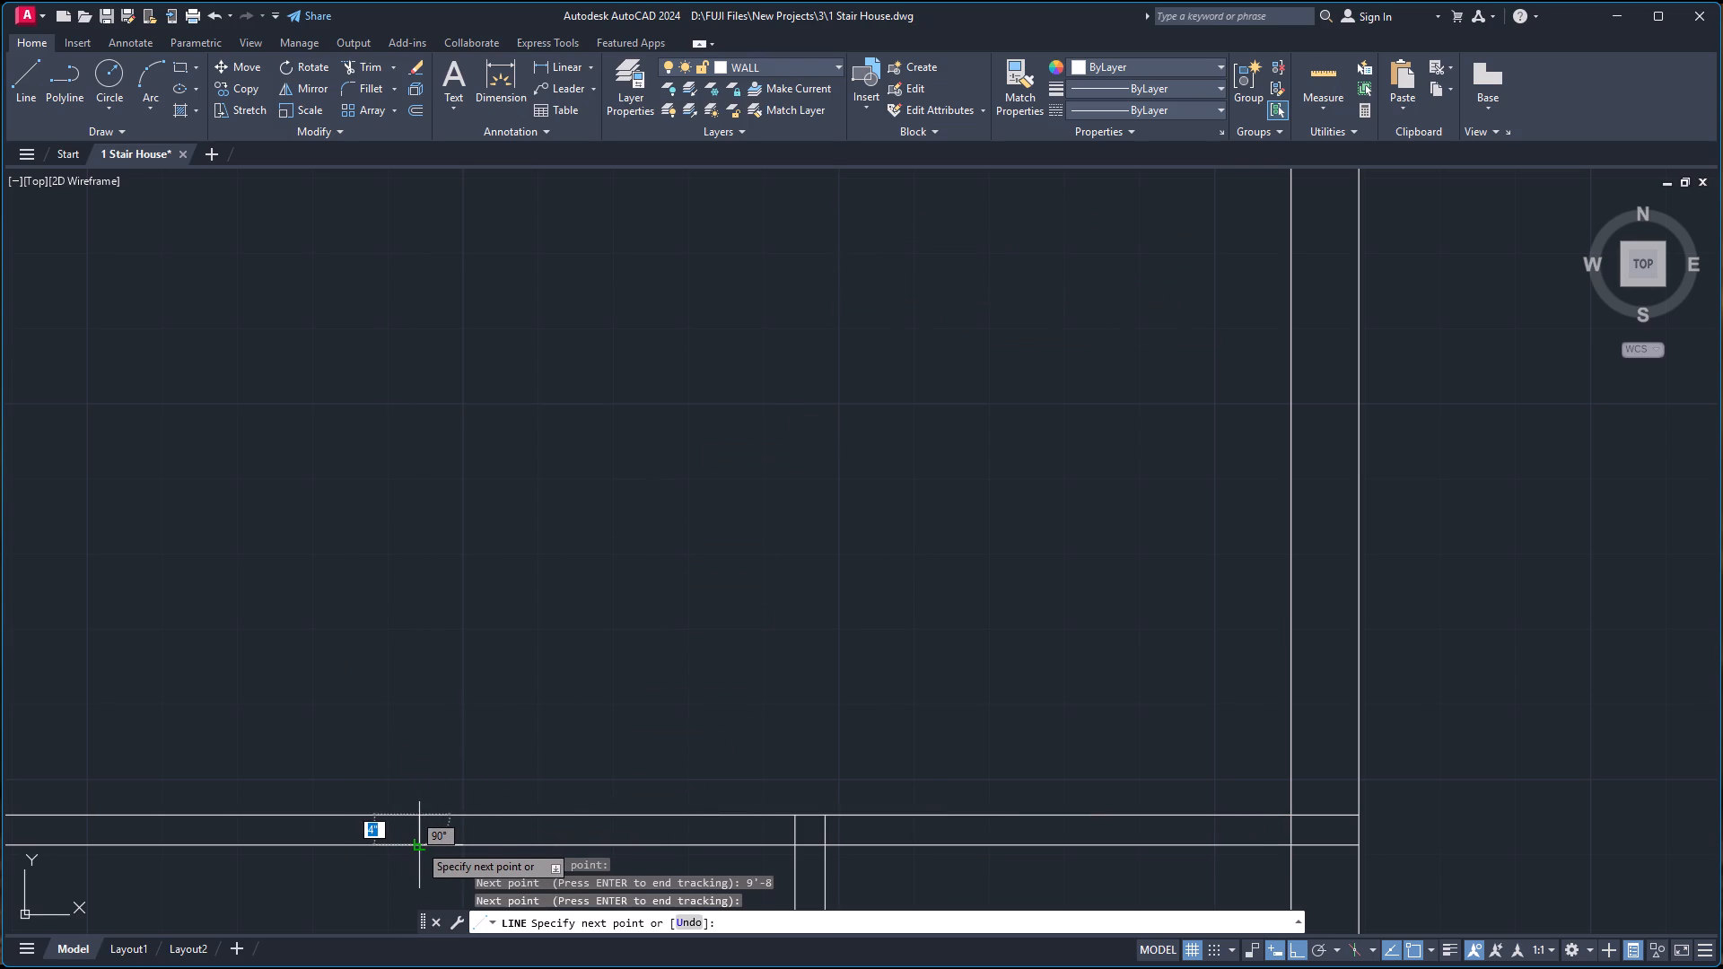
left_click(418, 840)
key("space")
scroll(498, 563, "down", 3)
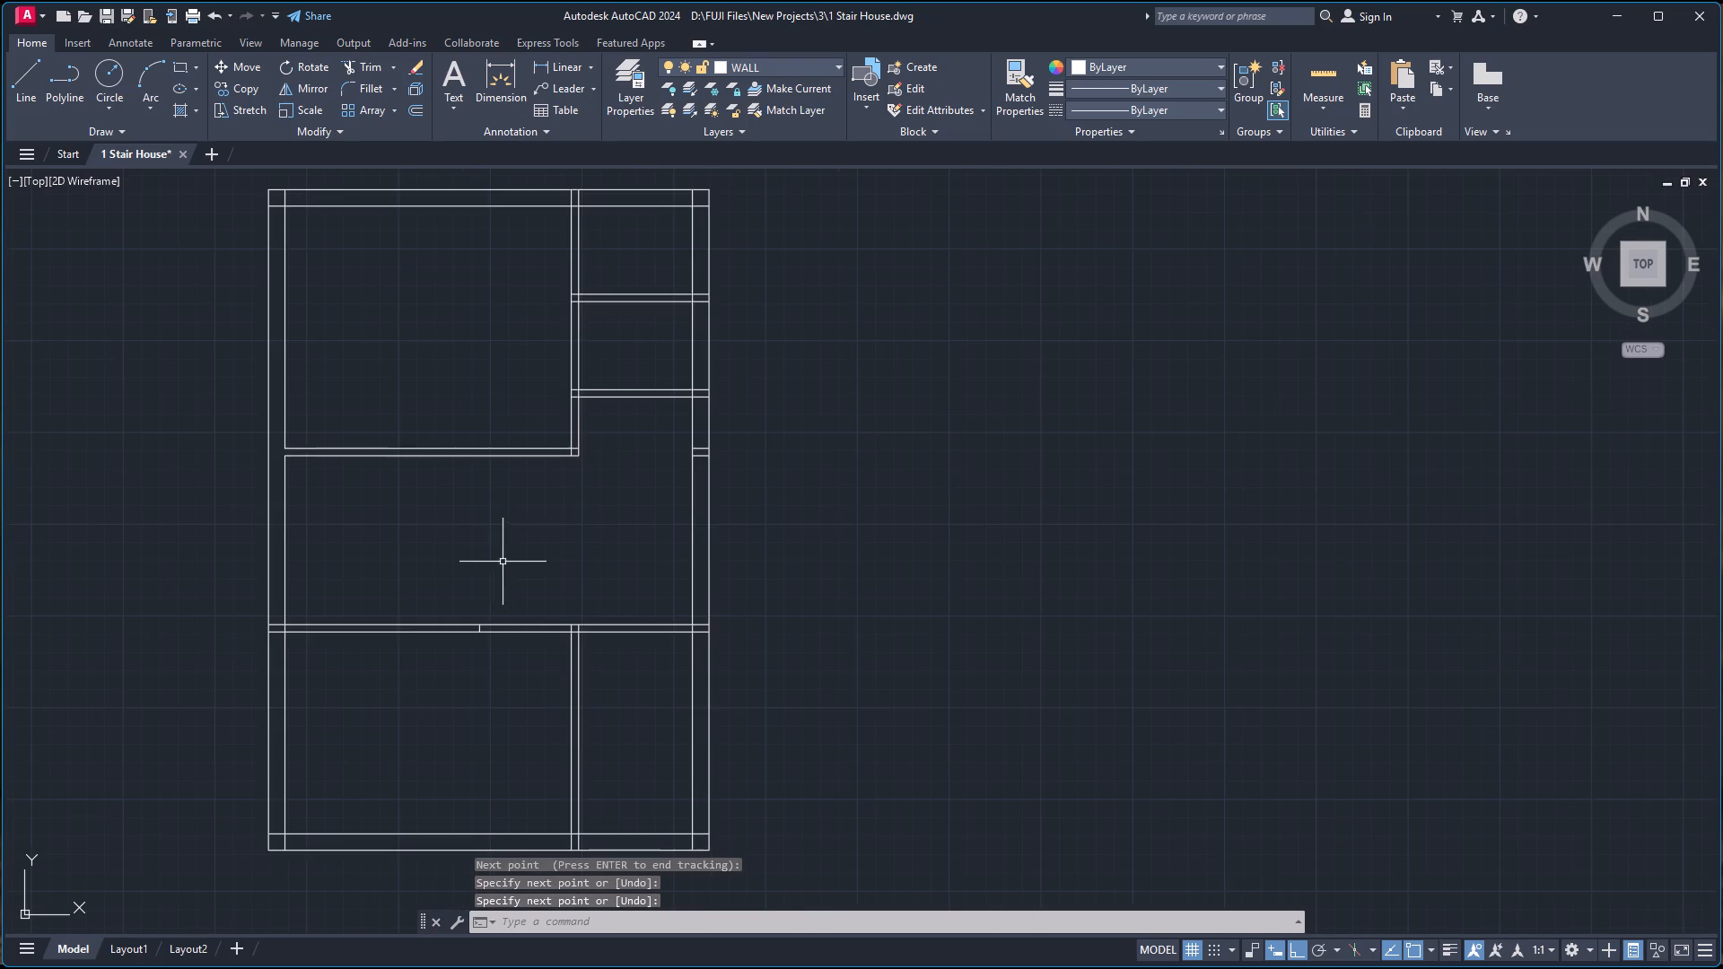
scroll(575, 503, "up", 1)
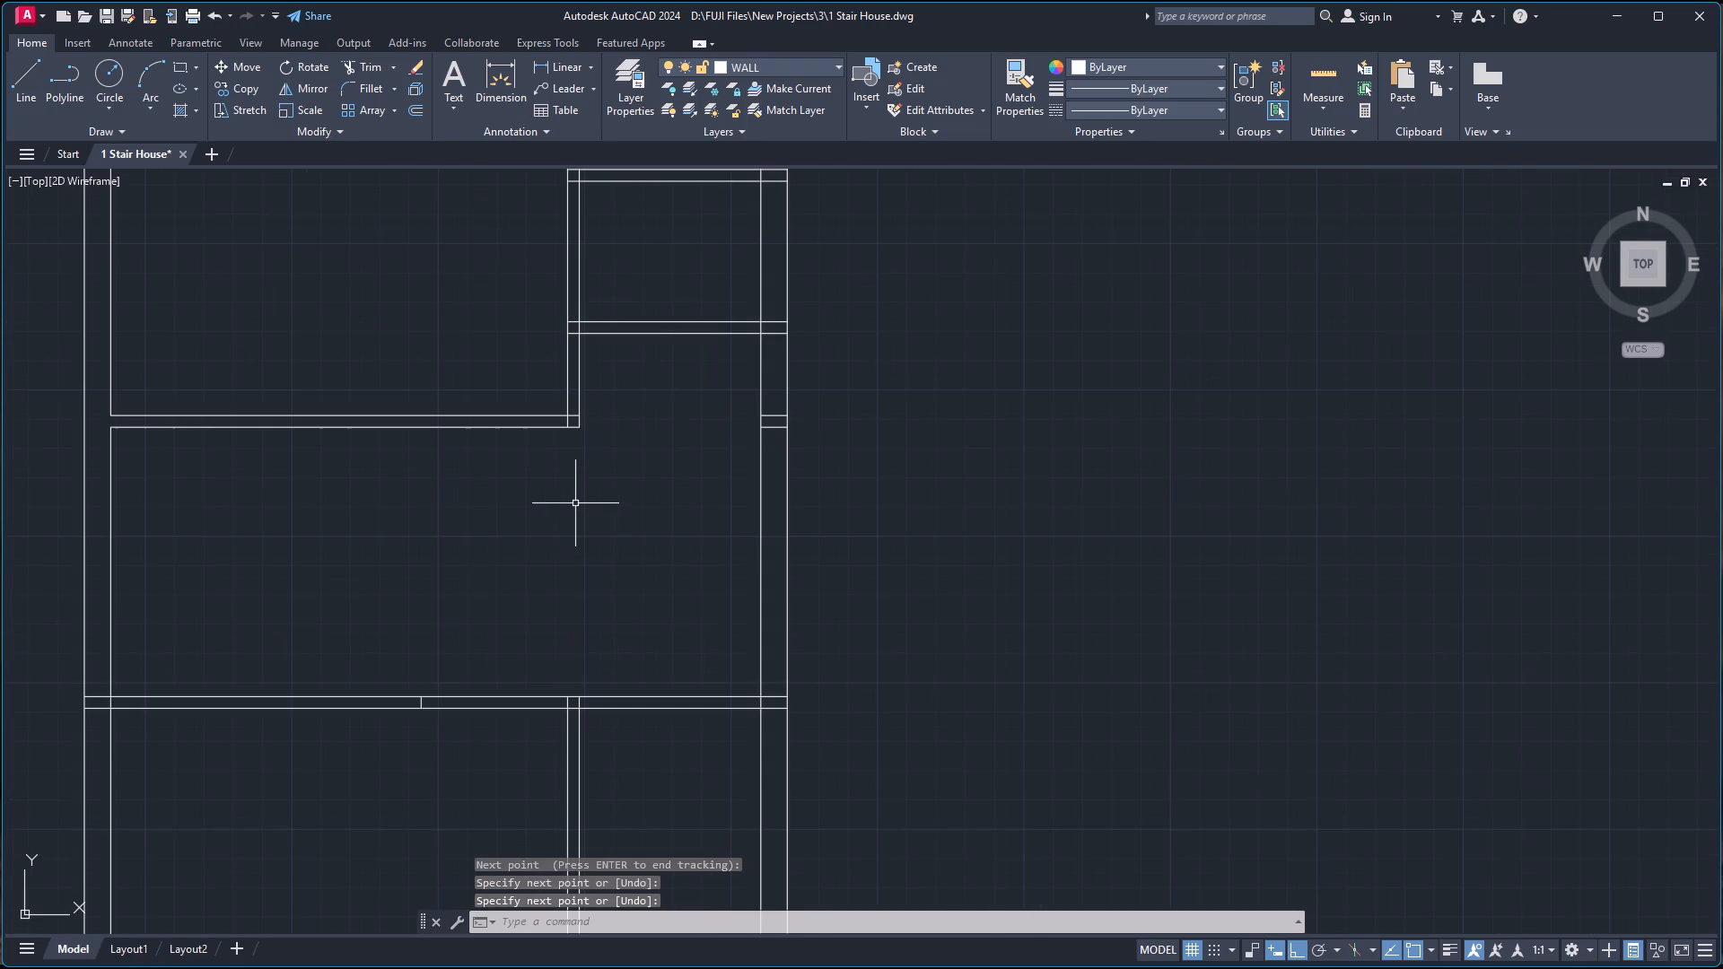
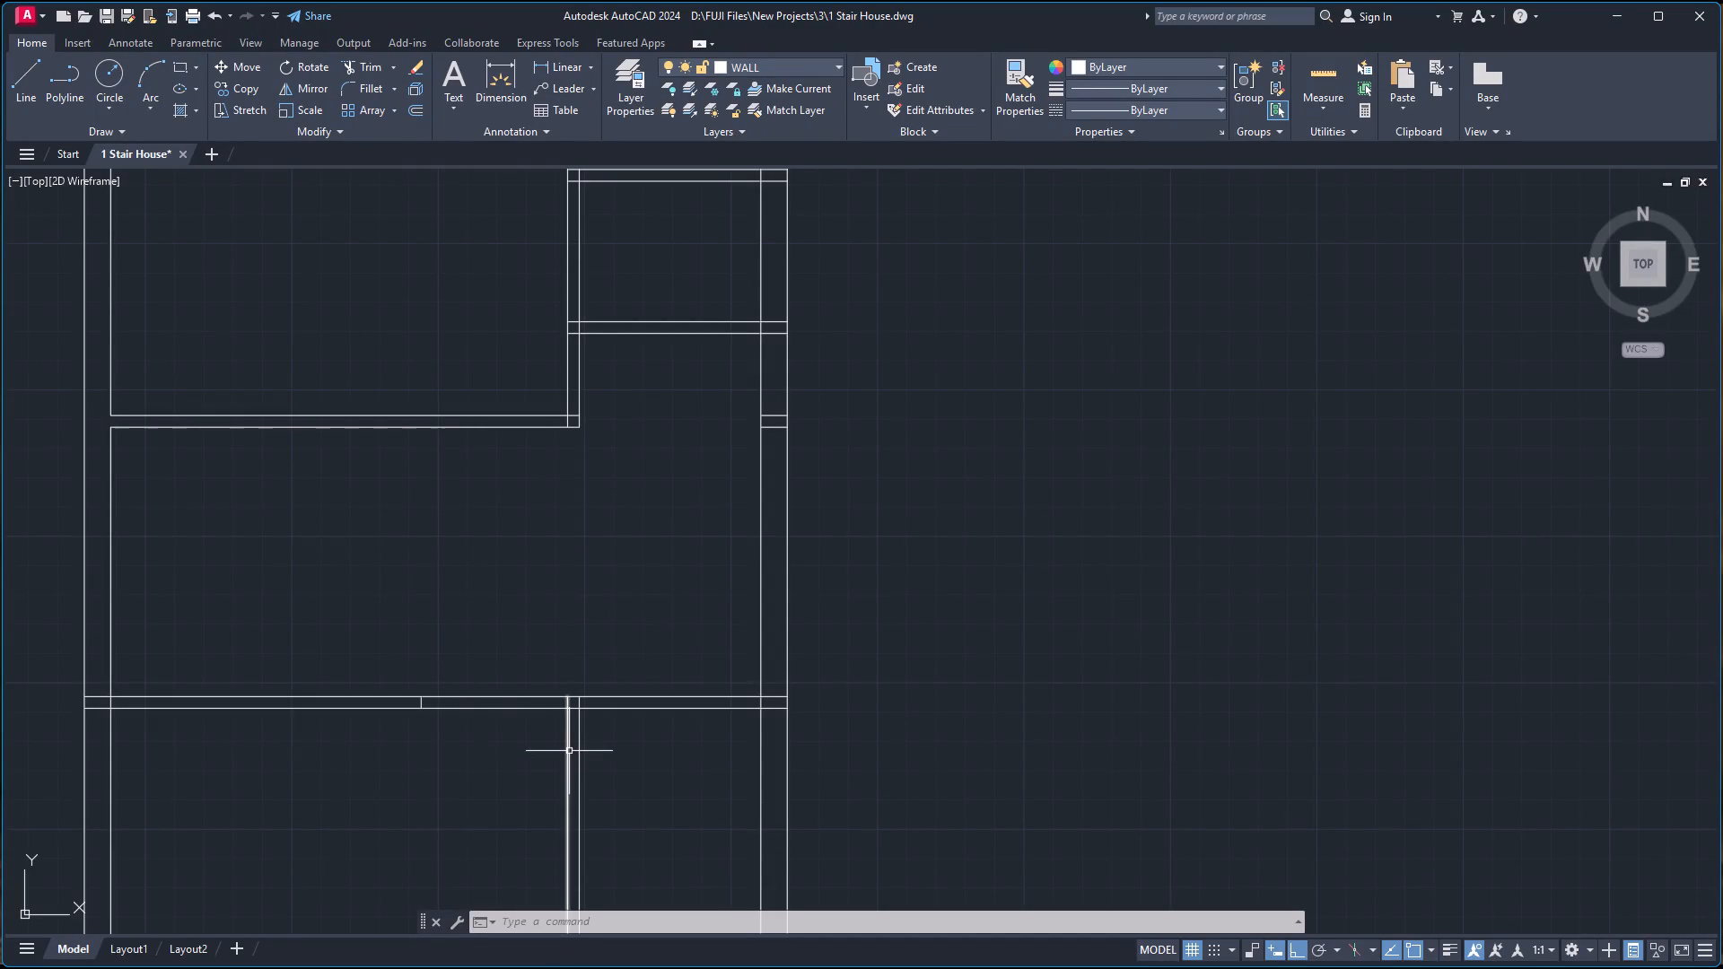
Draw a short vertical line across the bottom outer wall, aligned with the short line across the lowest horizontal partition.
scroll(485, 713, "down", 2)
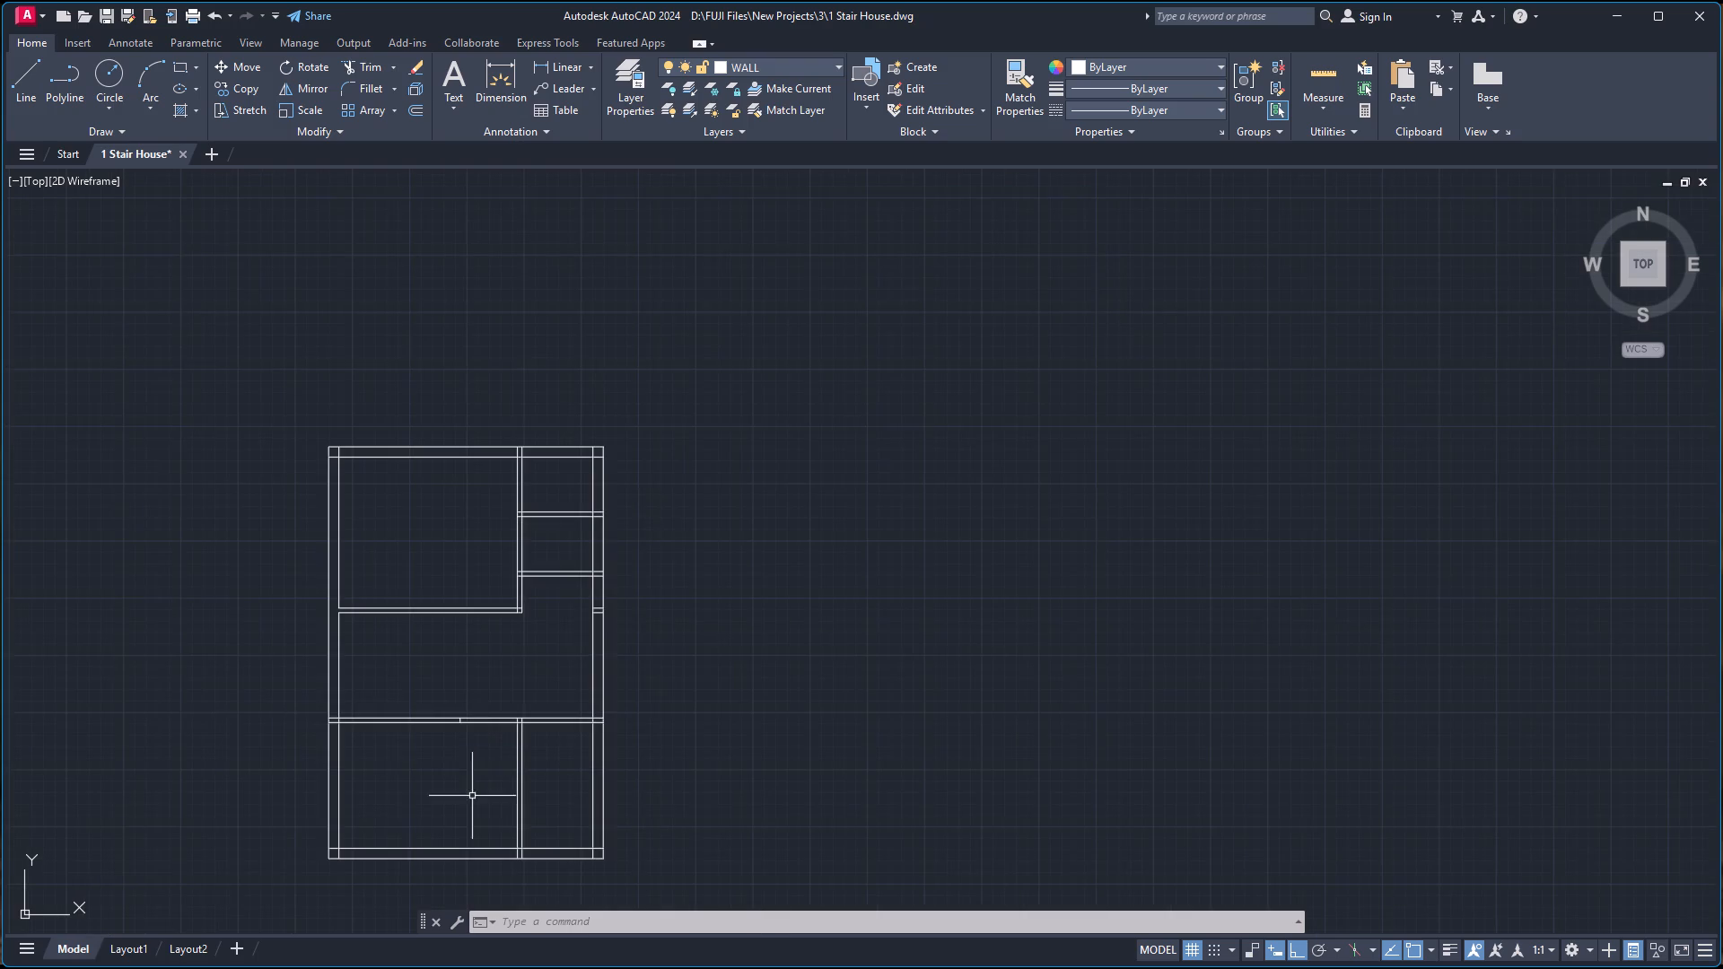
scroll(468, 832, "up", 2)
key("l")
key("Return")
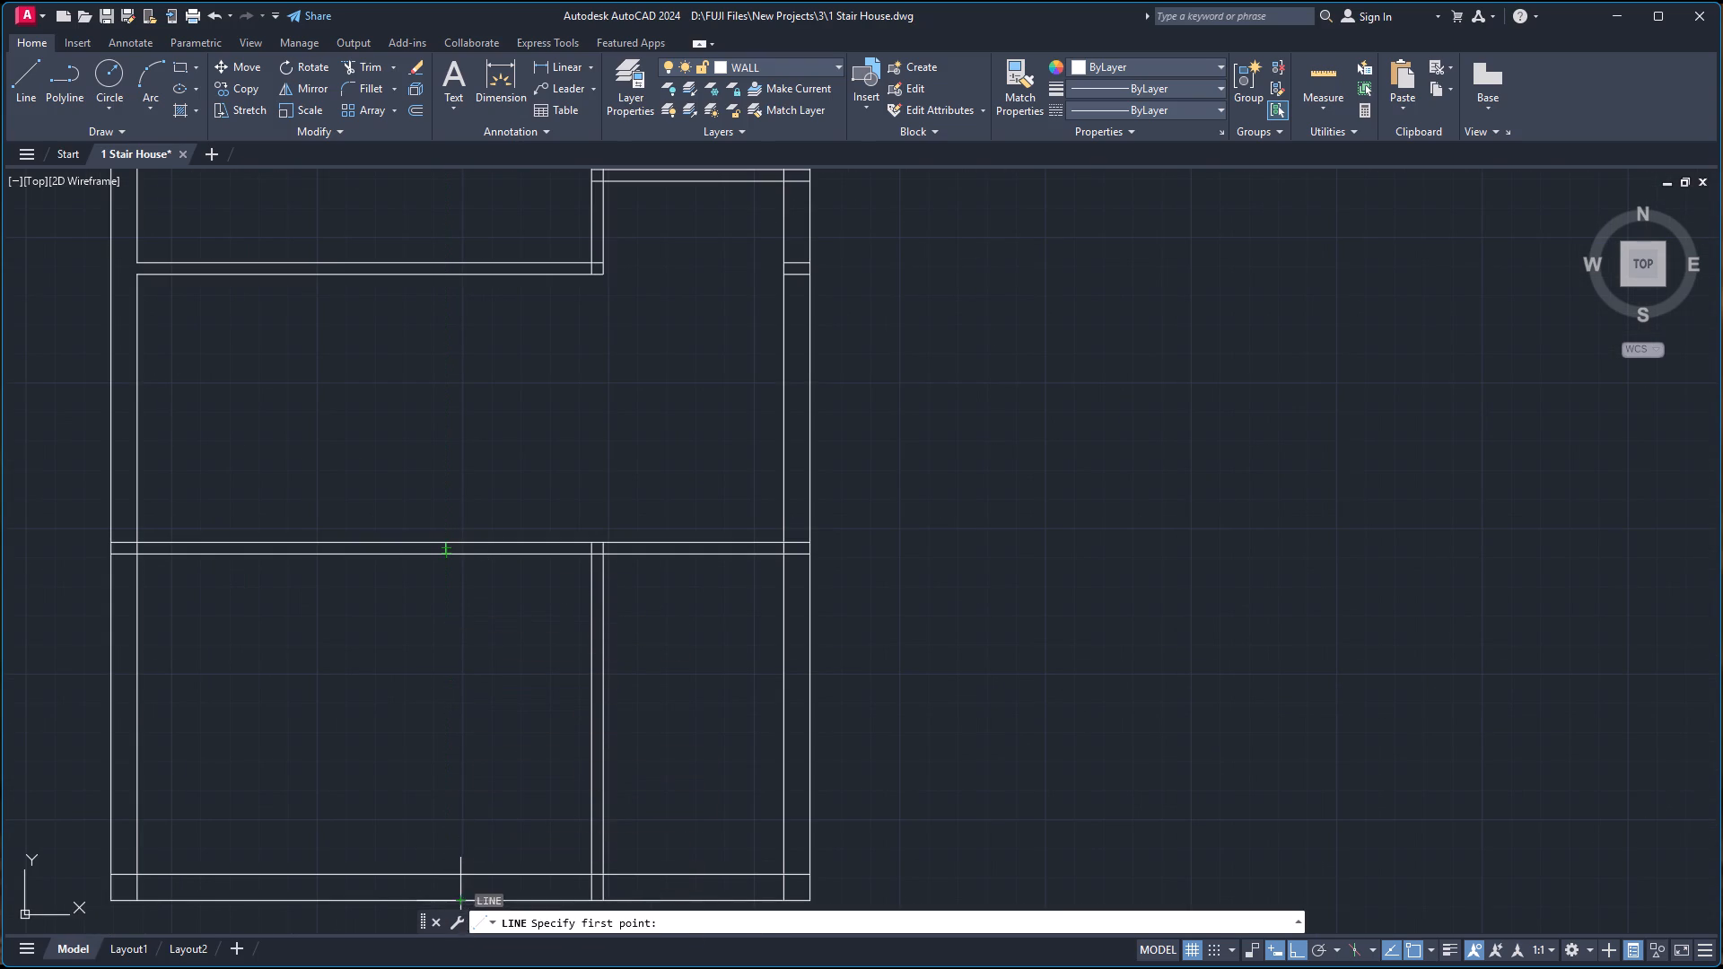
left_click(450, 877)
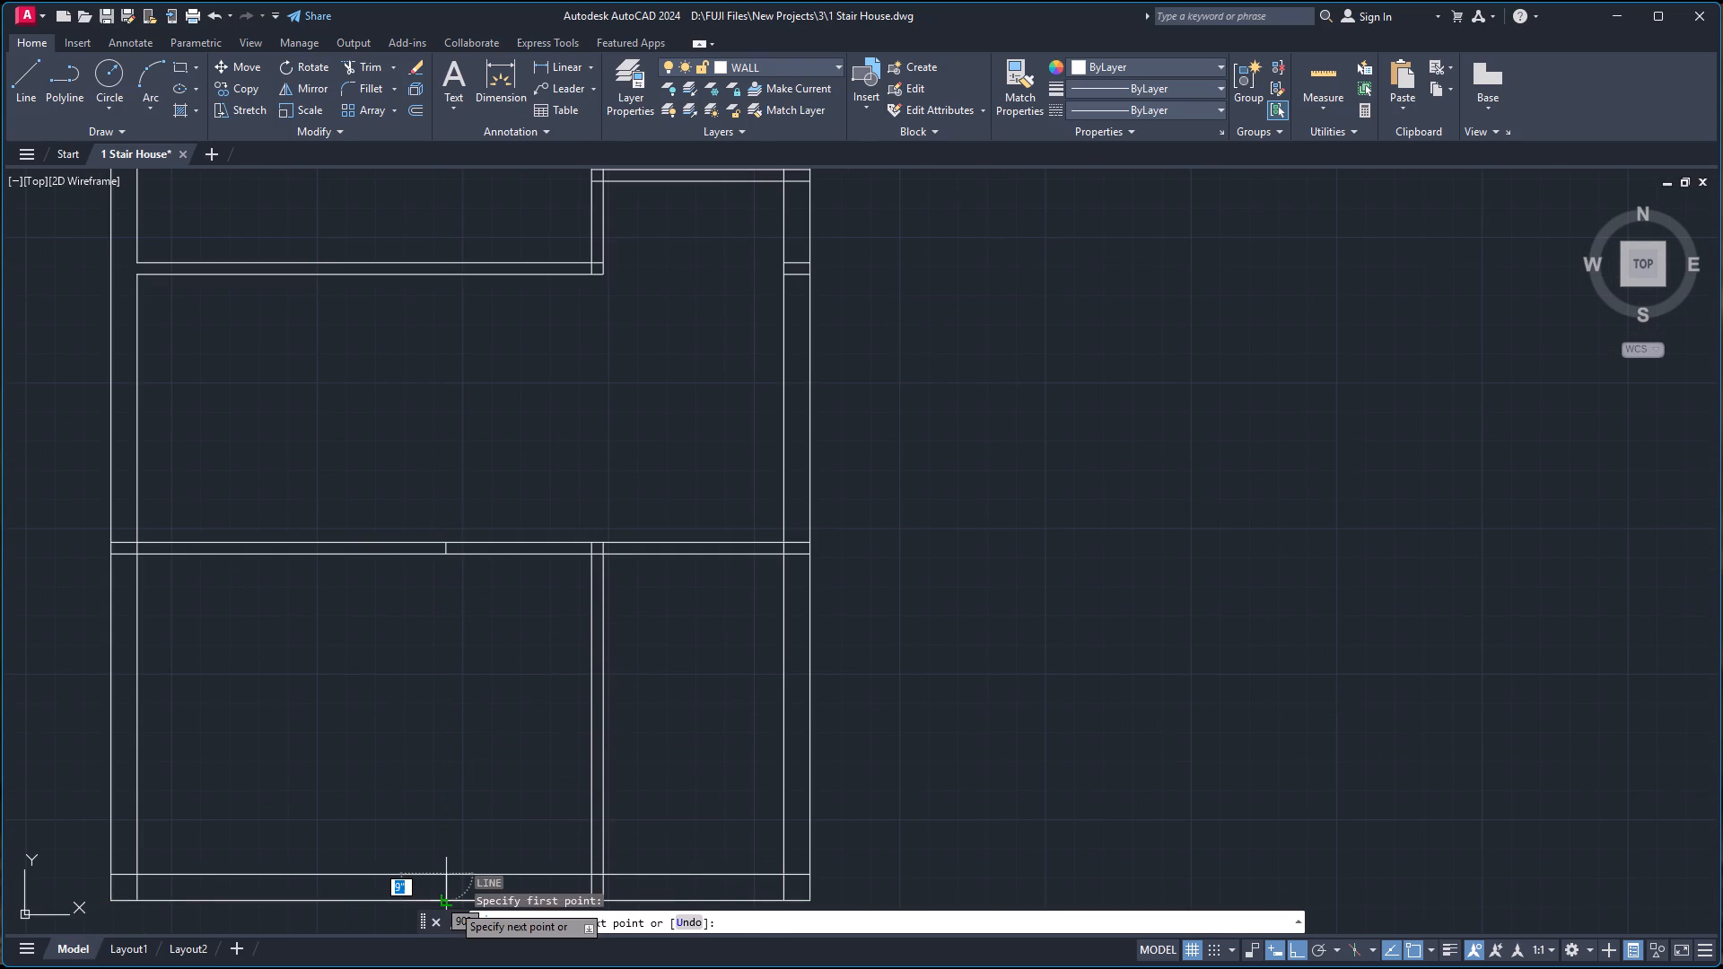
left_click(451, 904)
key("space")
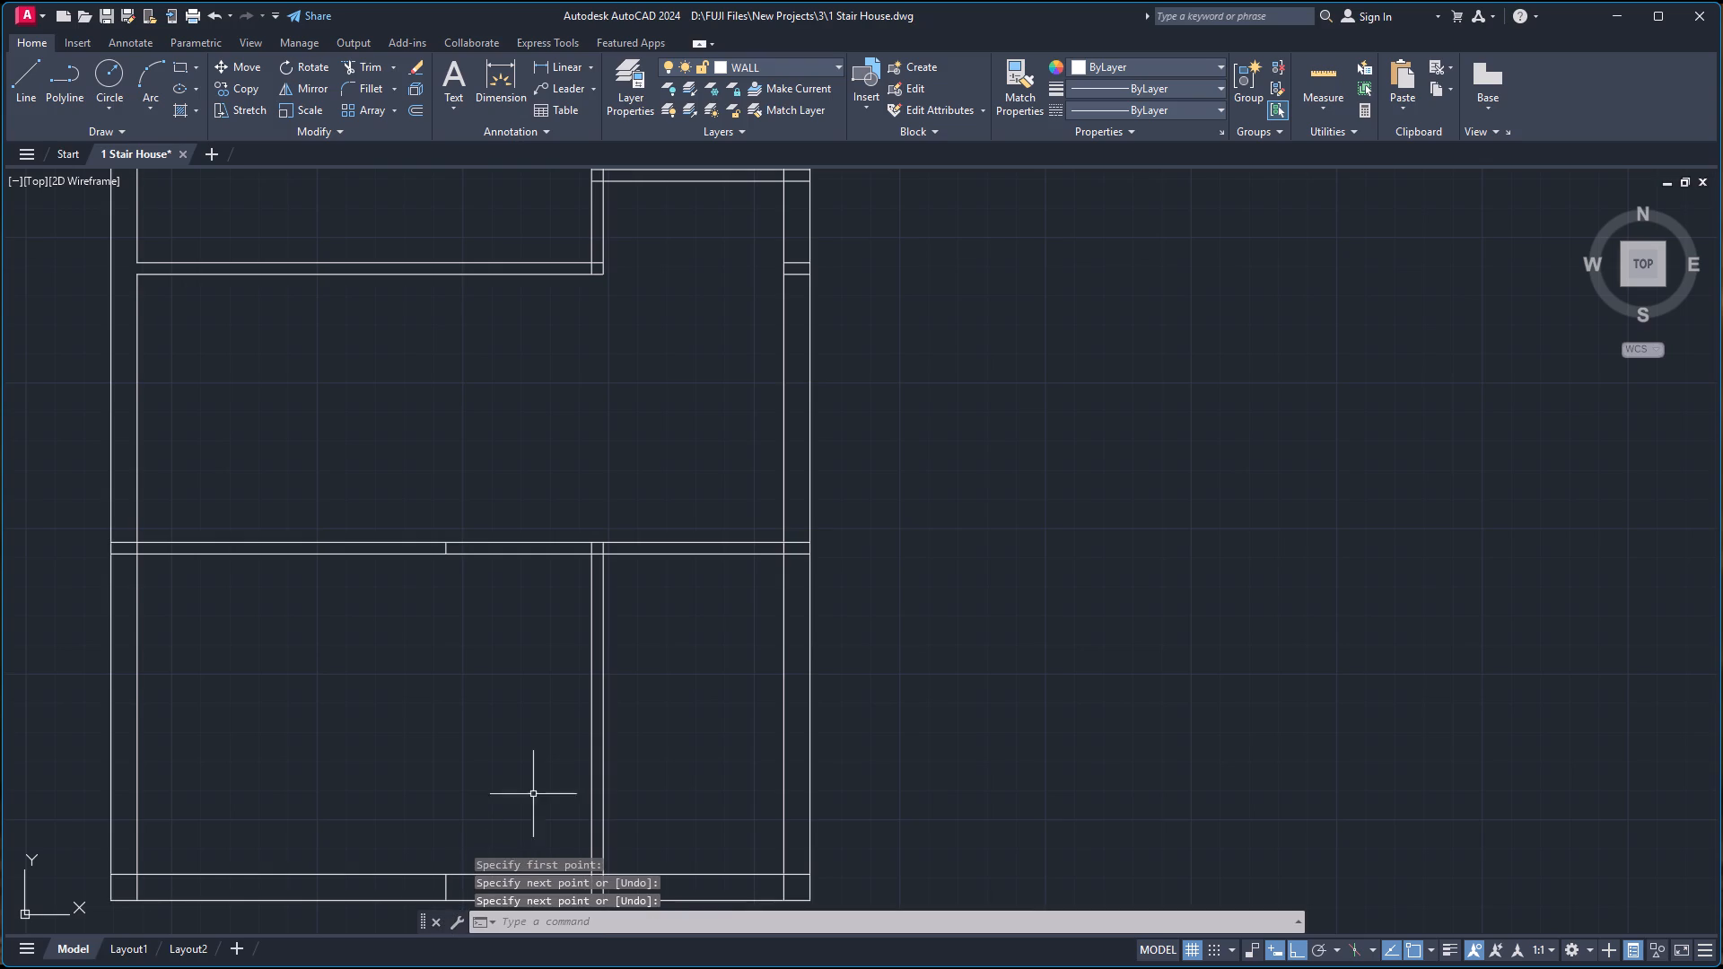
Draw another short vertical line across the bottom outer wall, just left of the vertical partition.
scroll(556, 762, "down", 1)
scroll(650, 818, "down", 1)
scroll(640, 850, "up", 2)
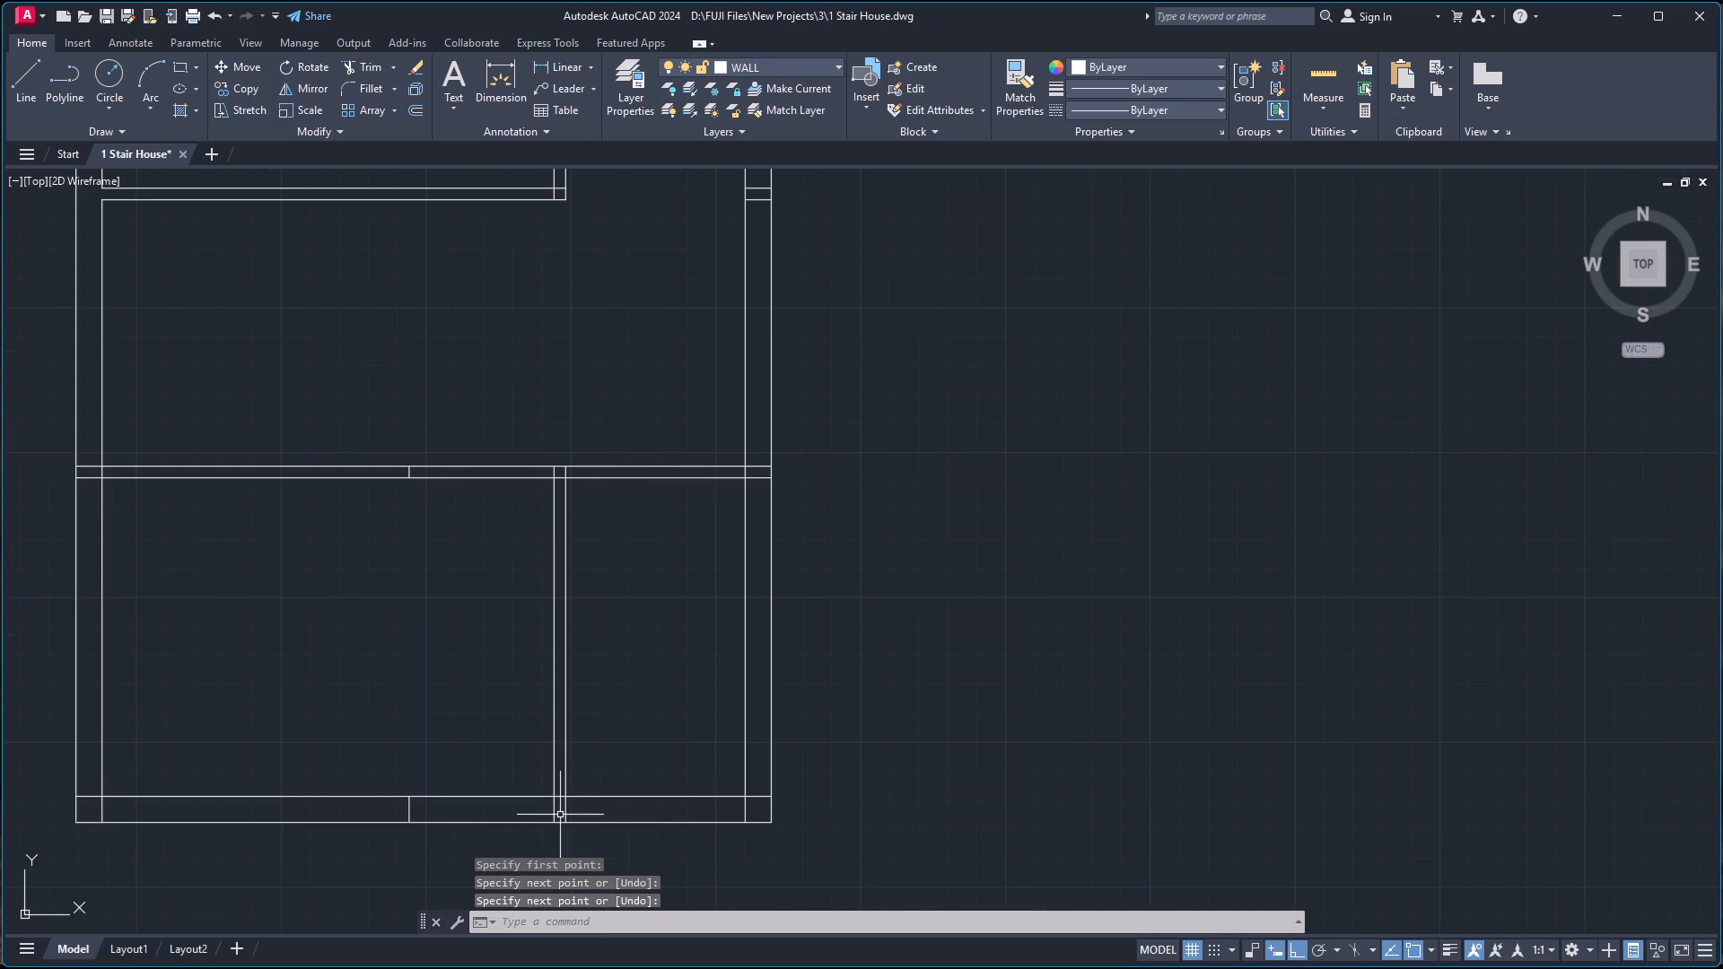
scroll(558, 815, "up", 1)
key("space")
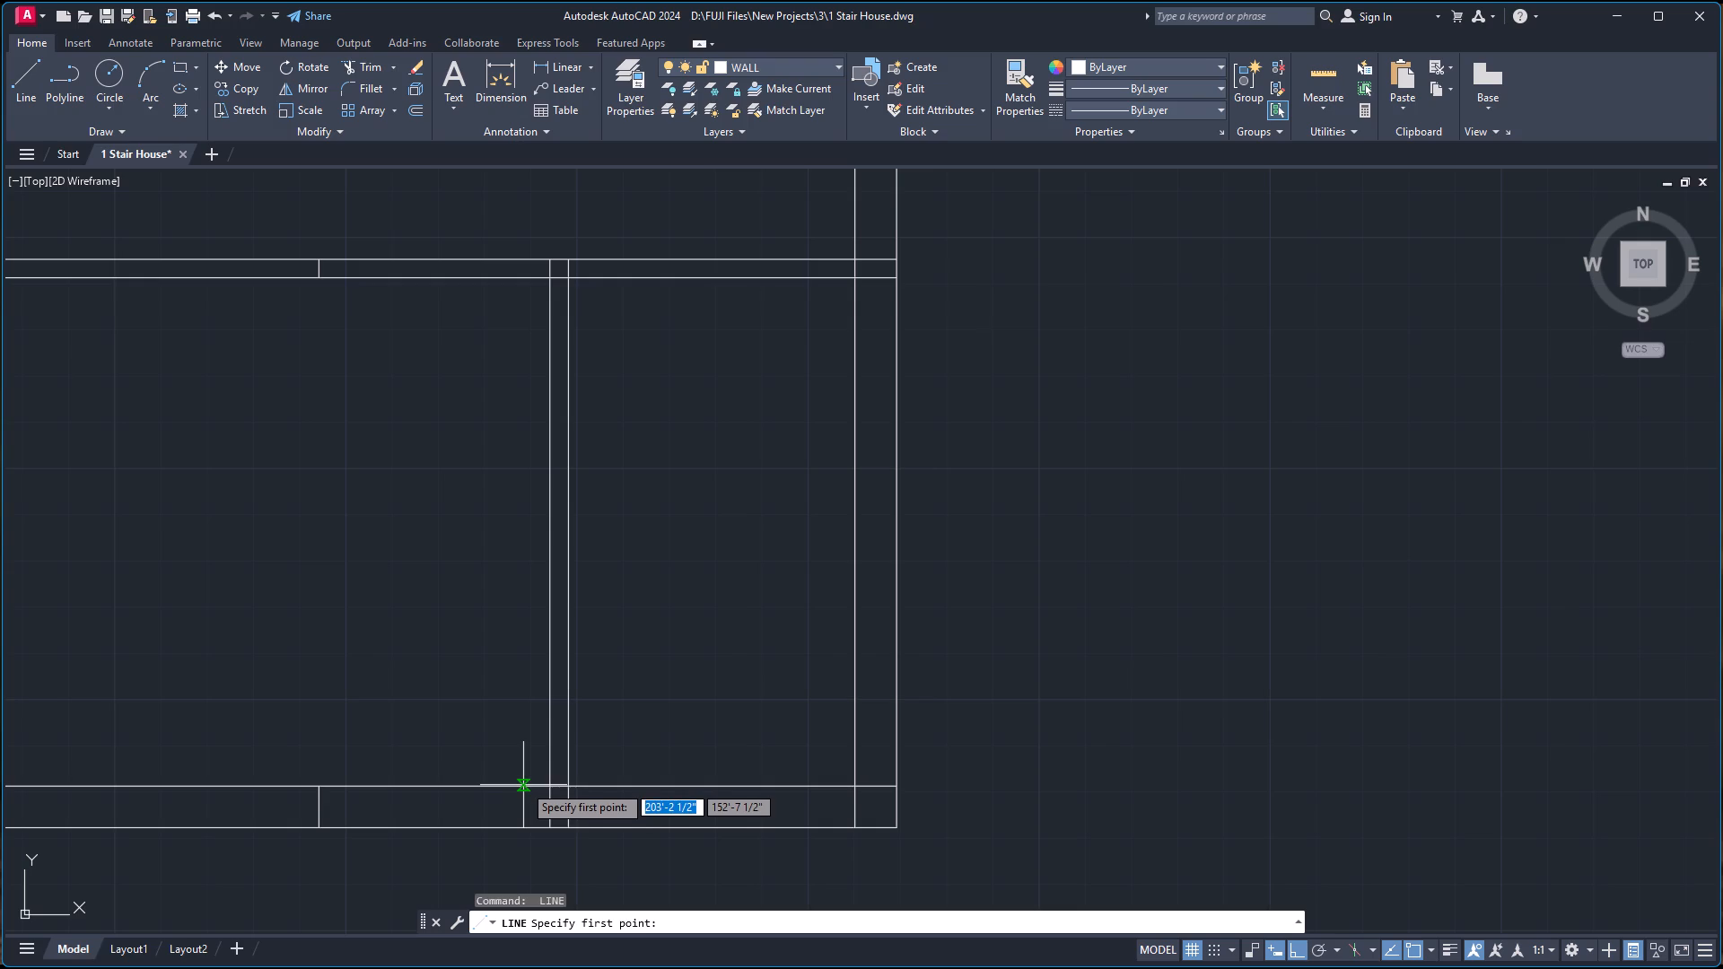
left_click(527, 784)
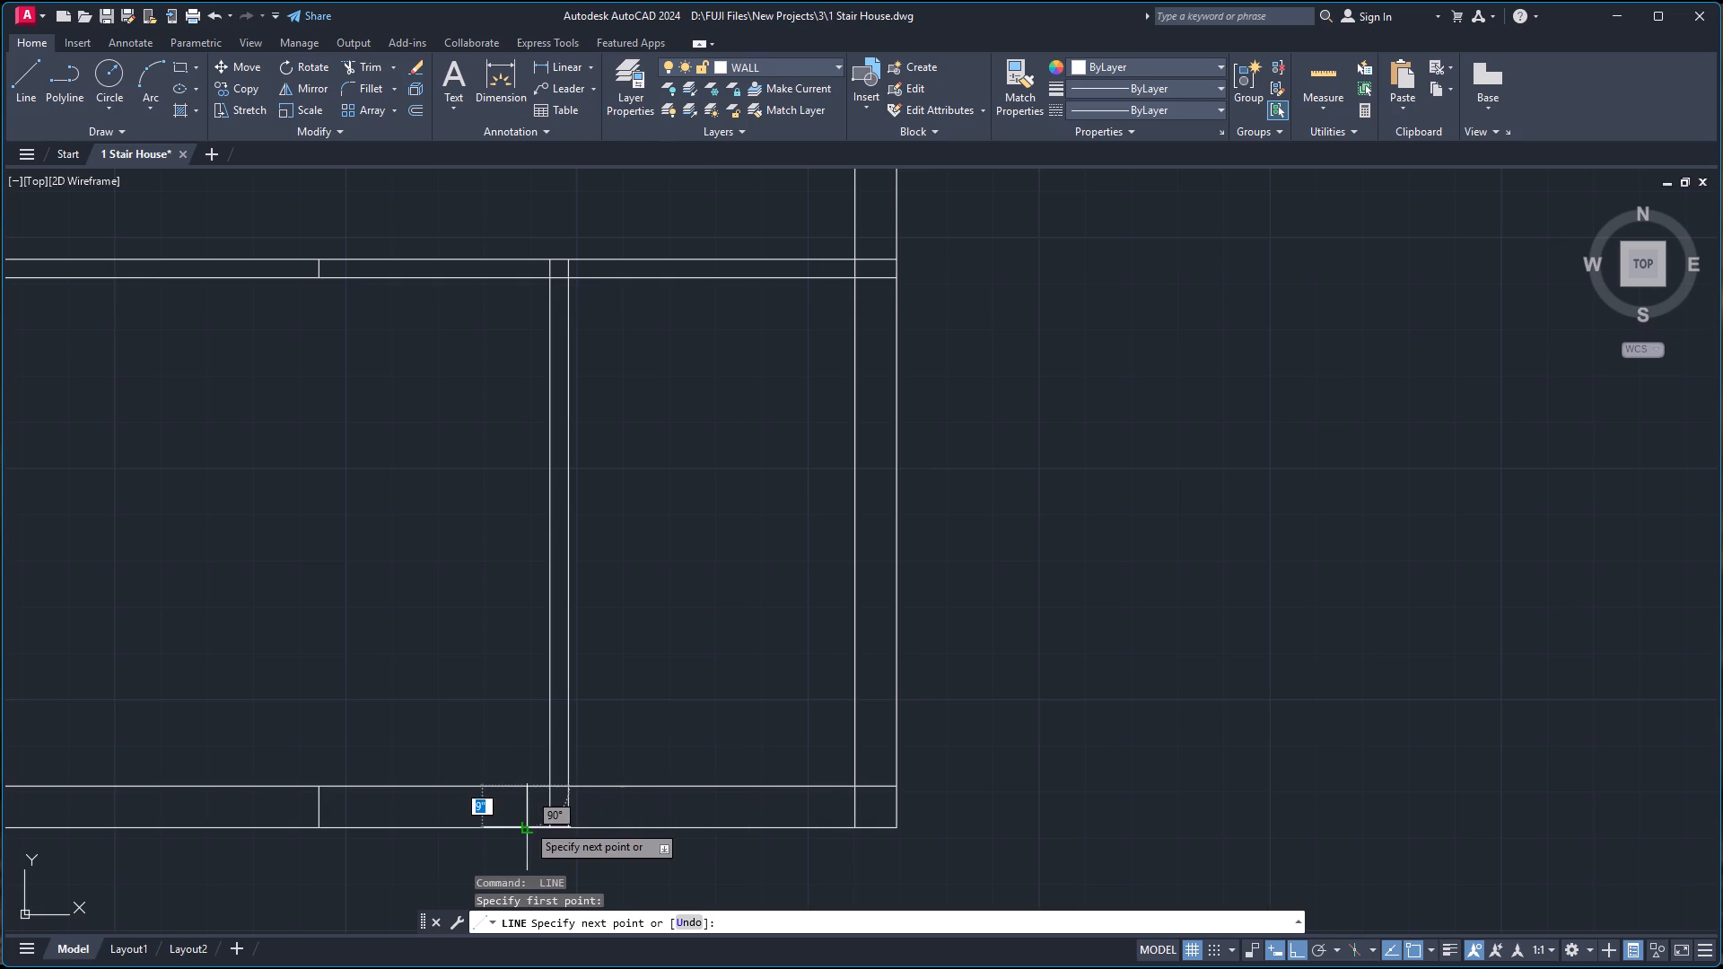
left_click(527, 825)
key("space")
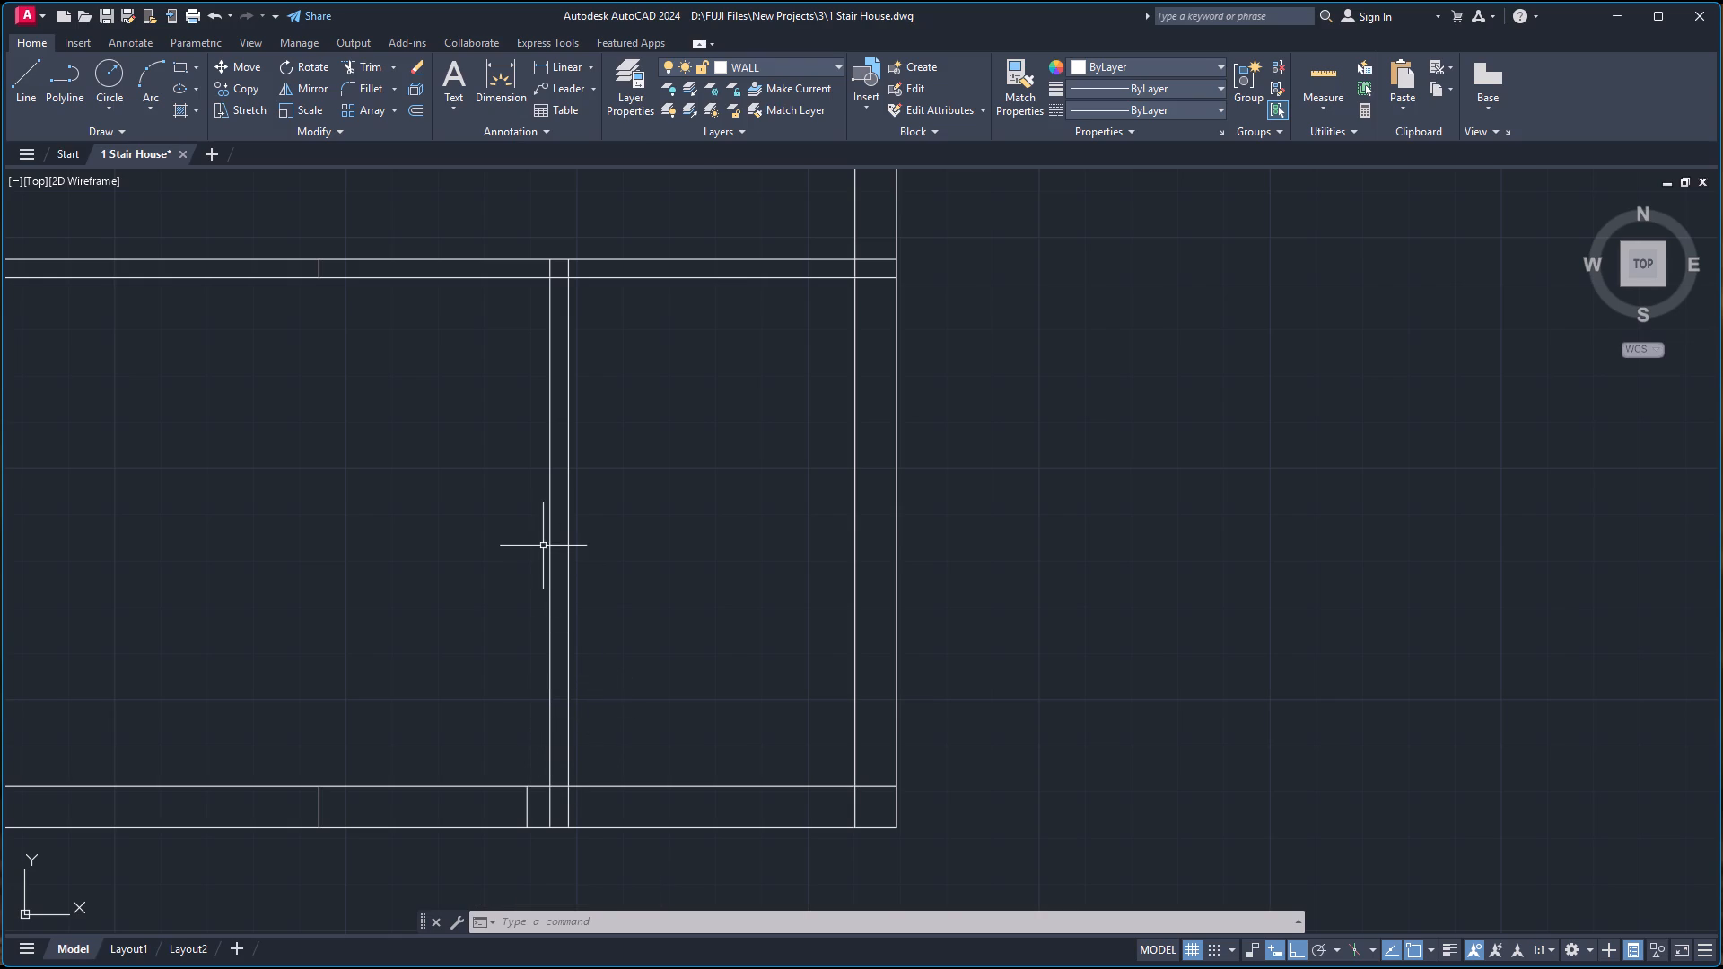
Draw a short vertical line across the horizontal partition below the large upper-left room, just left of its junction with the vertical partition.
scroll(740, 156, "down", 3)
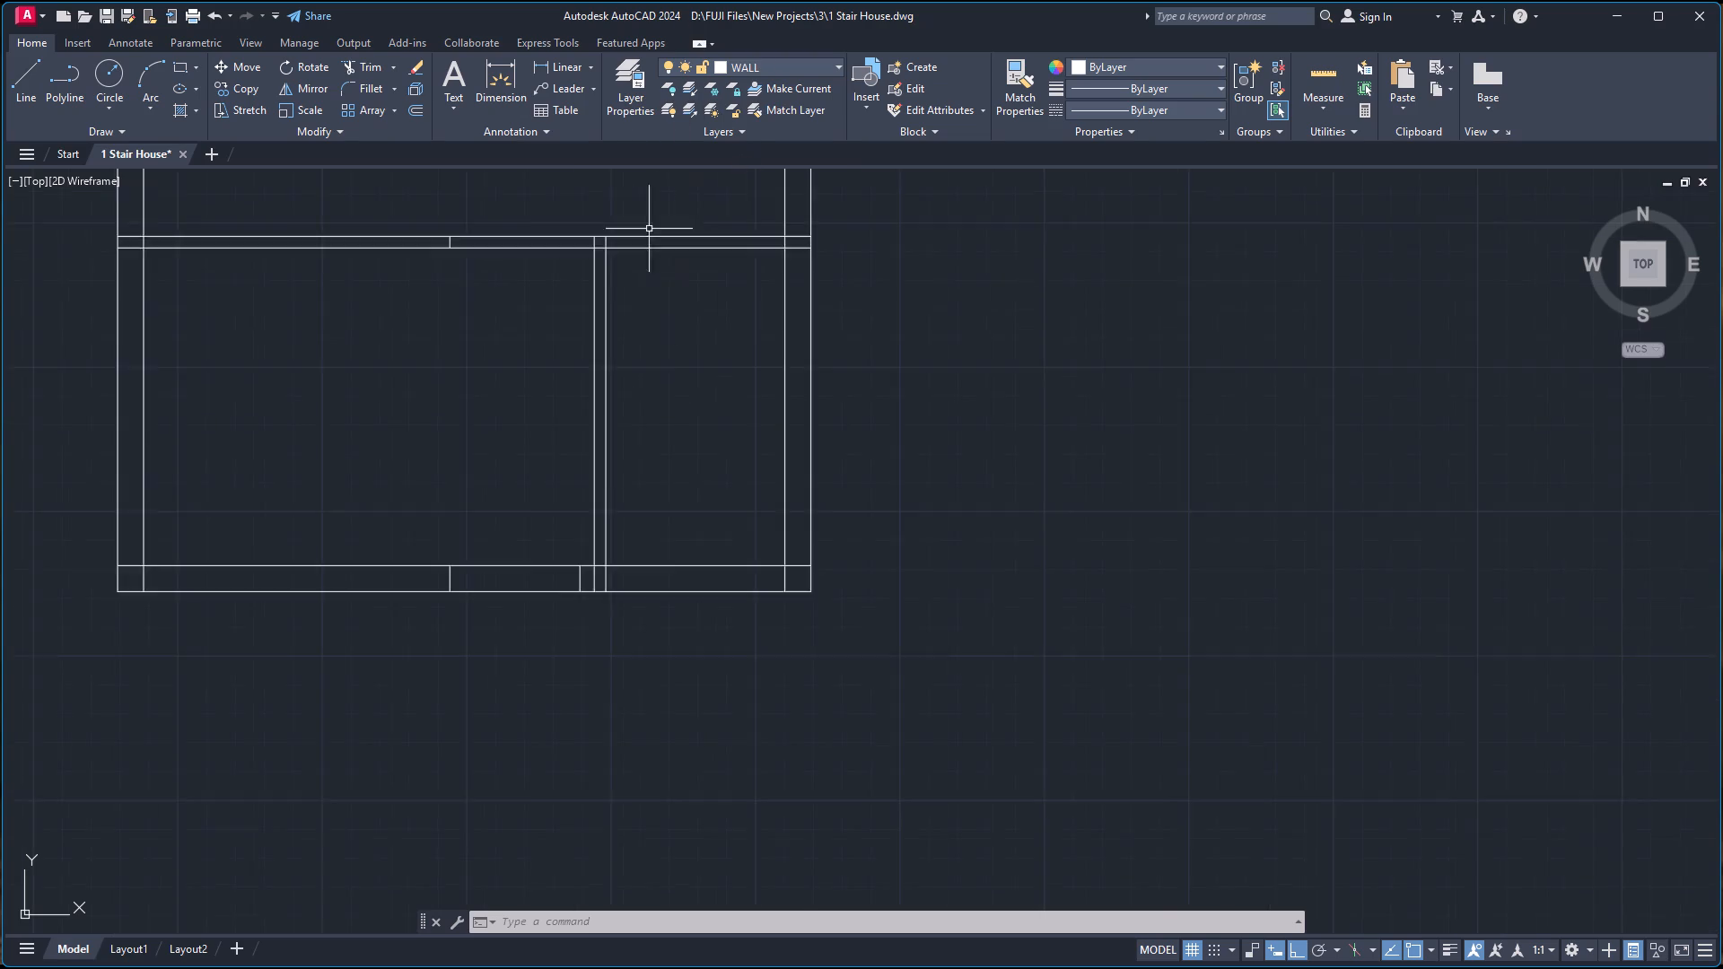
scroll(638, 272, "down", 3)
scroll(585, 176, "up", 4)
scroll(595, 452, "down", 1)
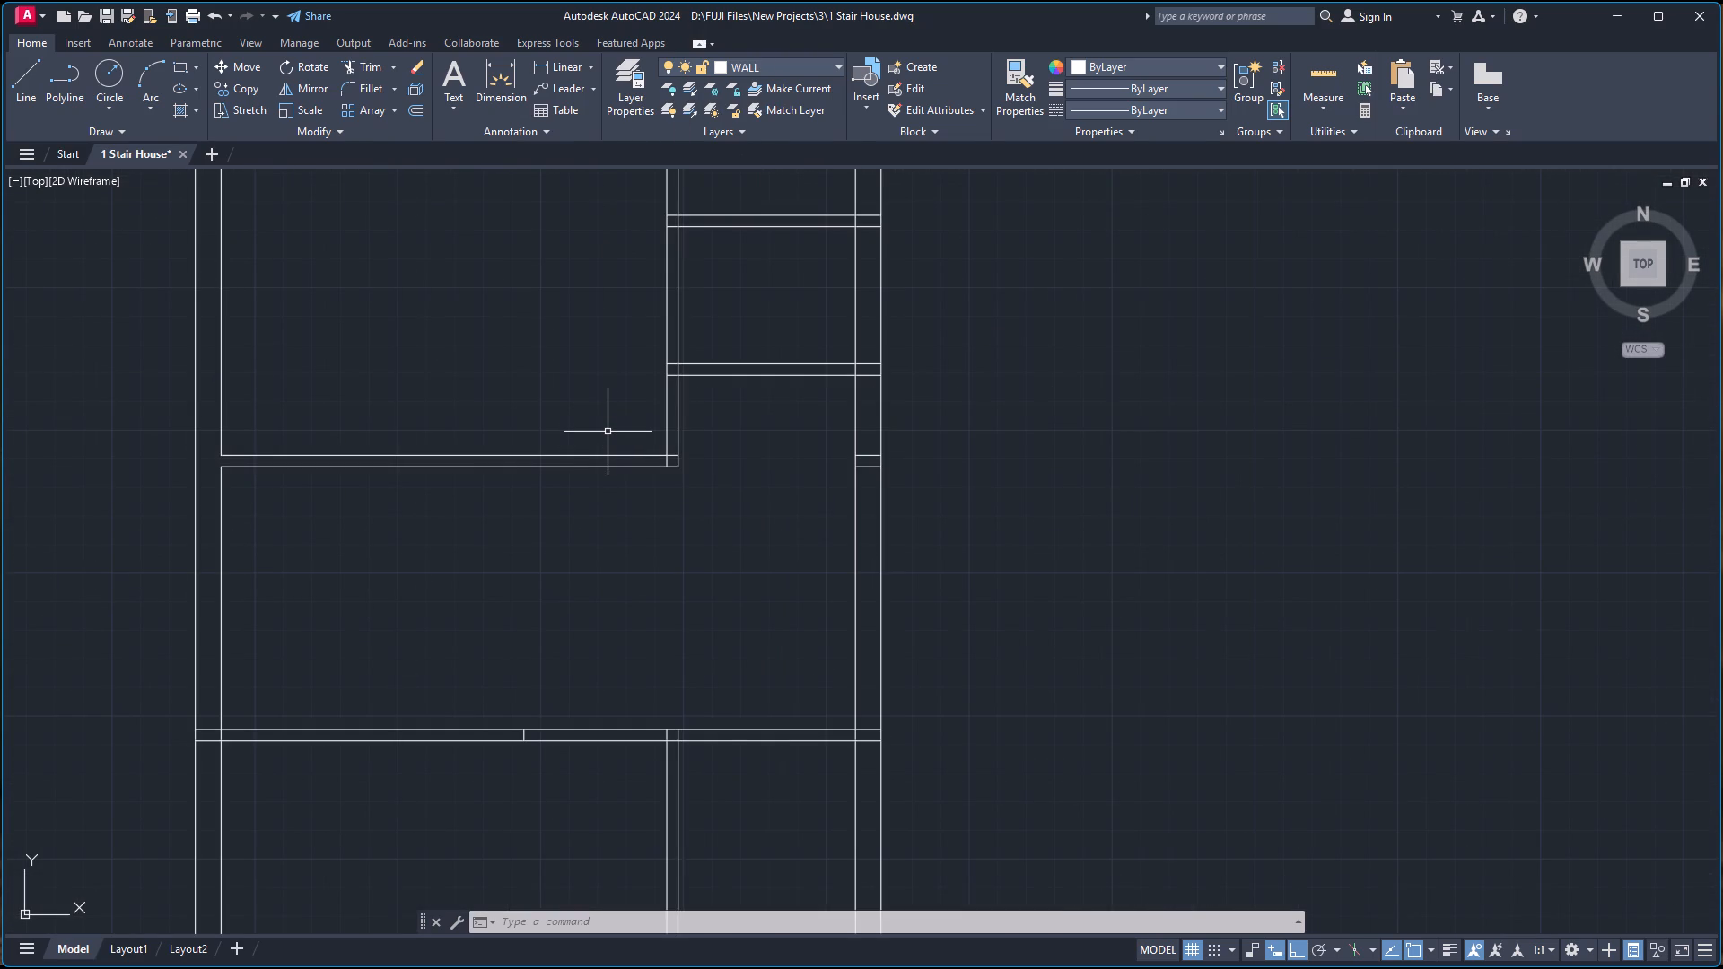
key("l")
key("Return")
scroll(638, 448, "up", 2)
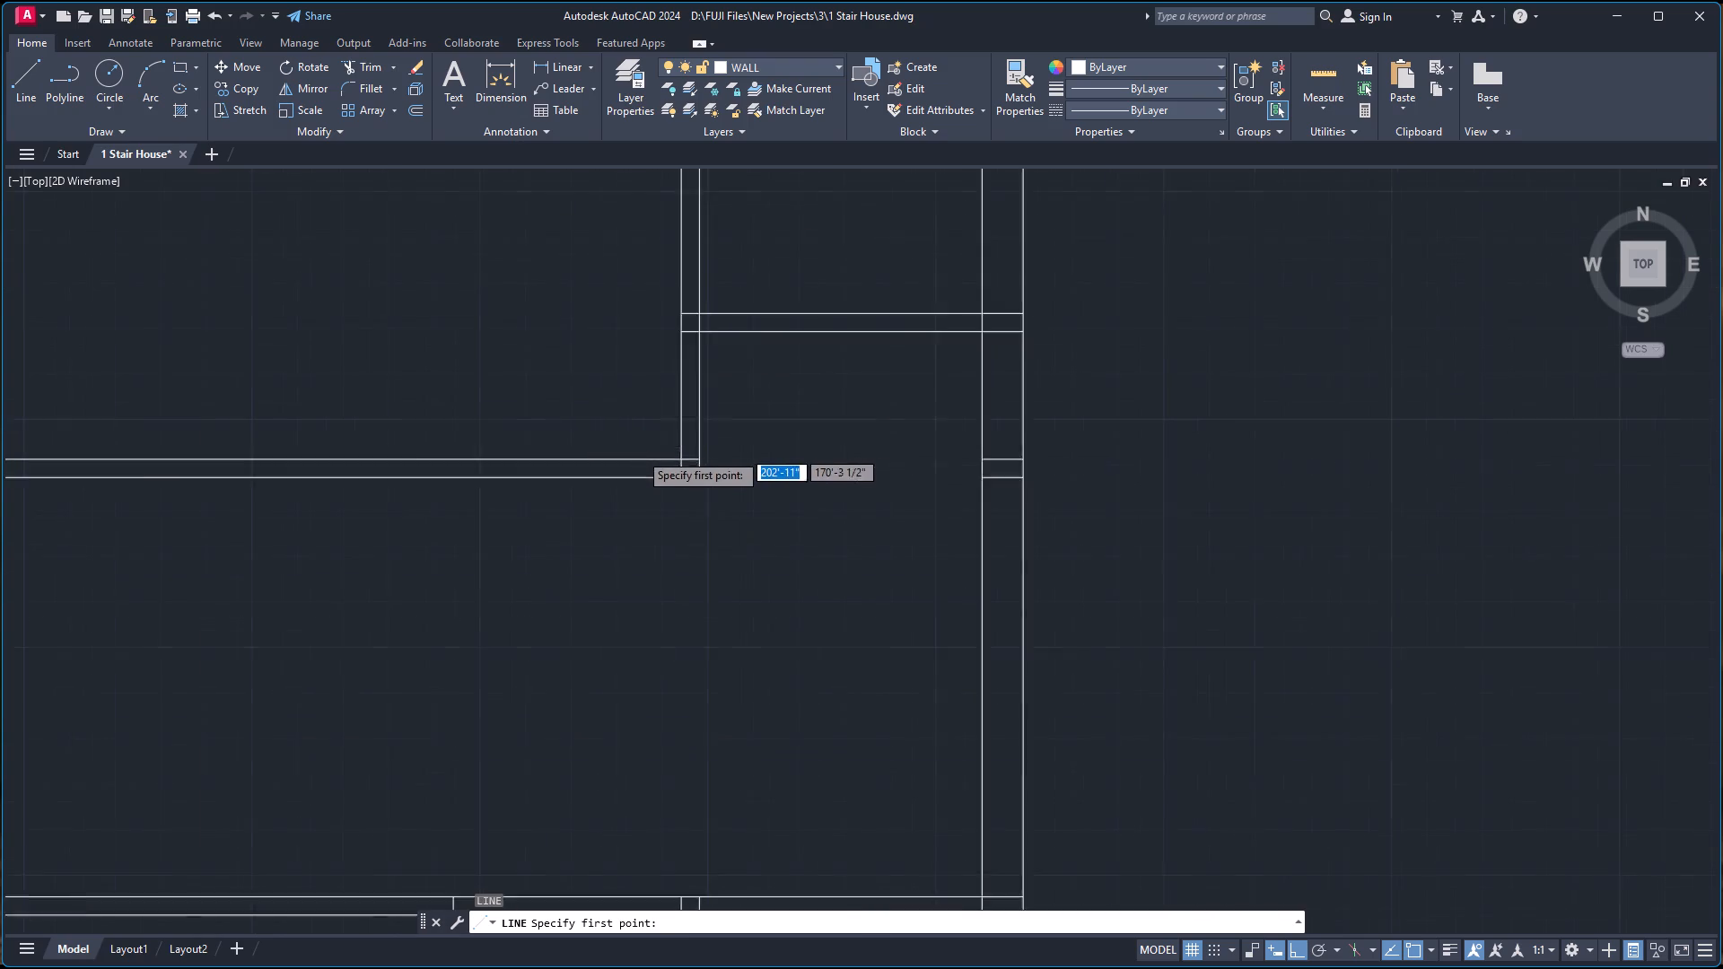
scroll(650, 481, "up", 1)
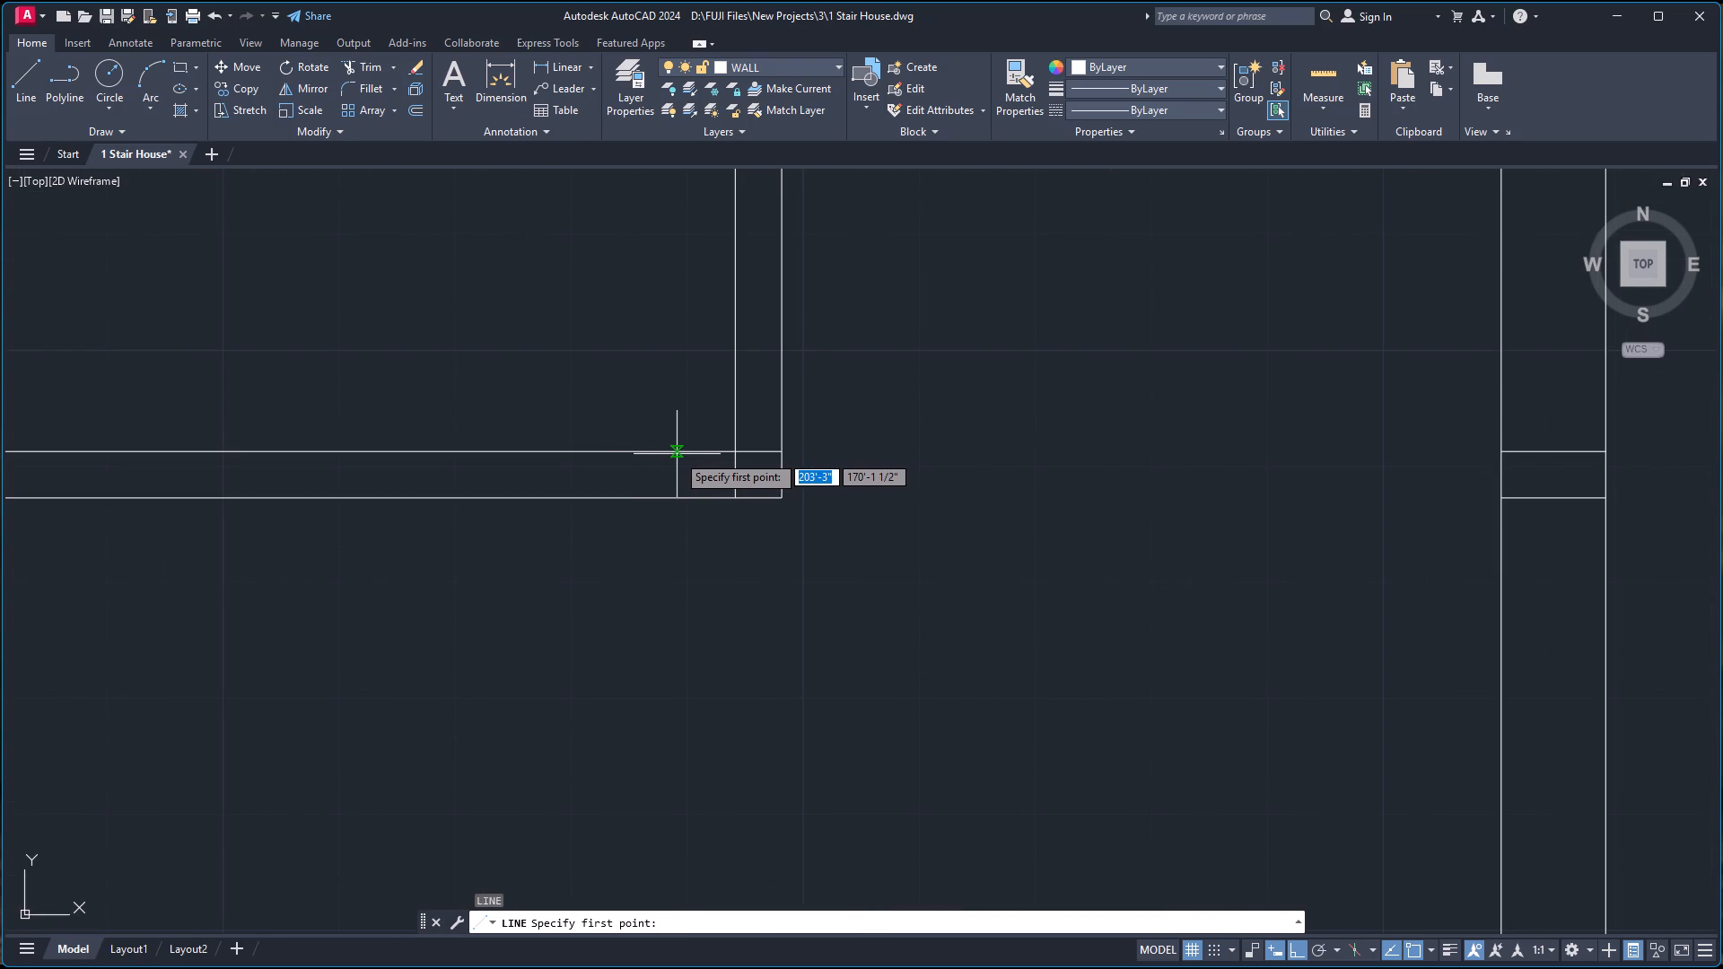
left_click(677, 454)
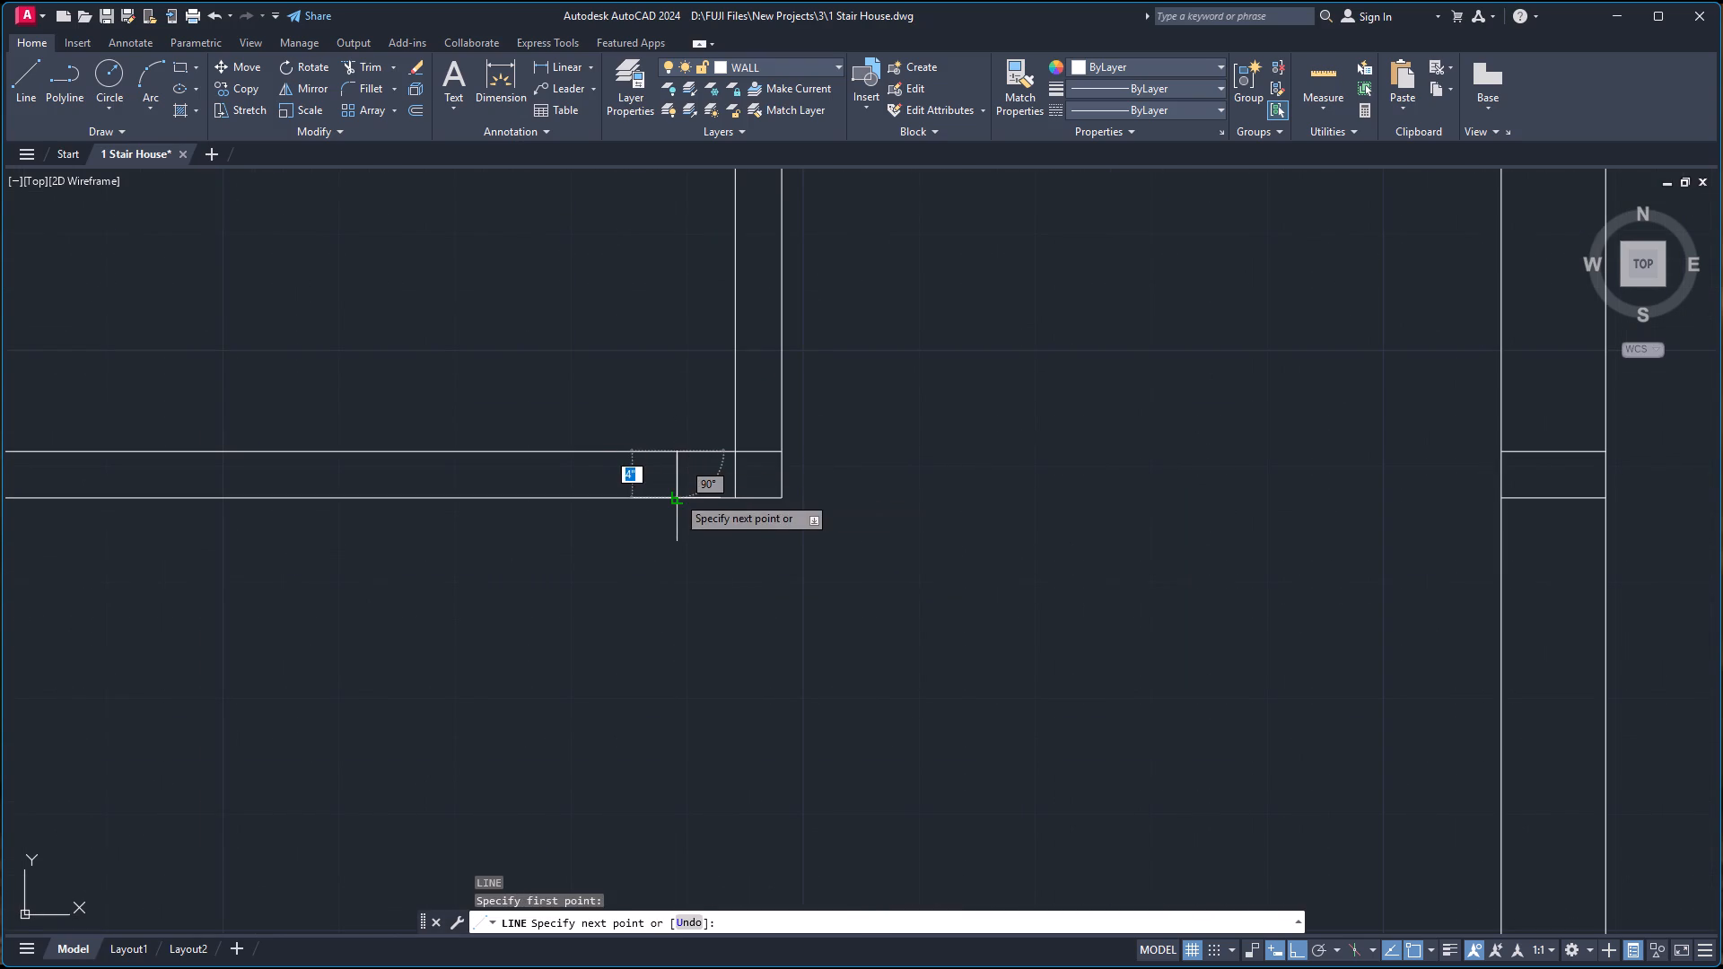
left_click(677, 495)
key("space")
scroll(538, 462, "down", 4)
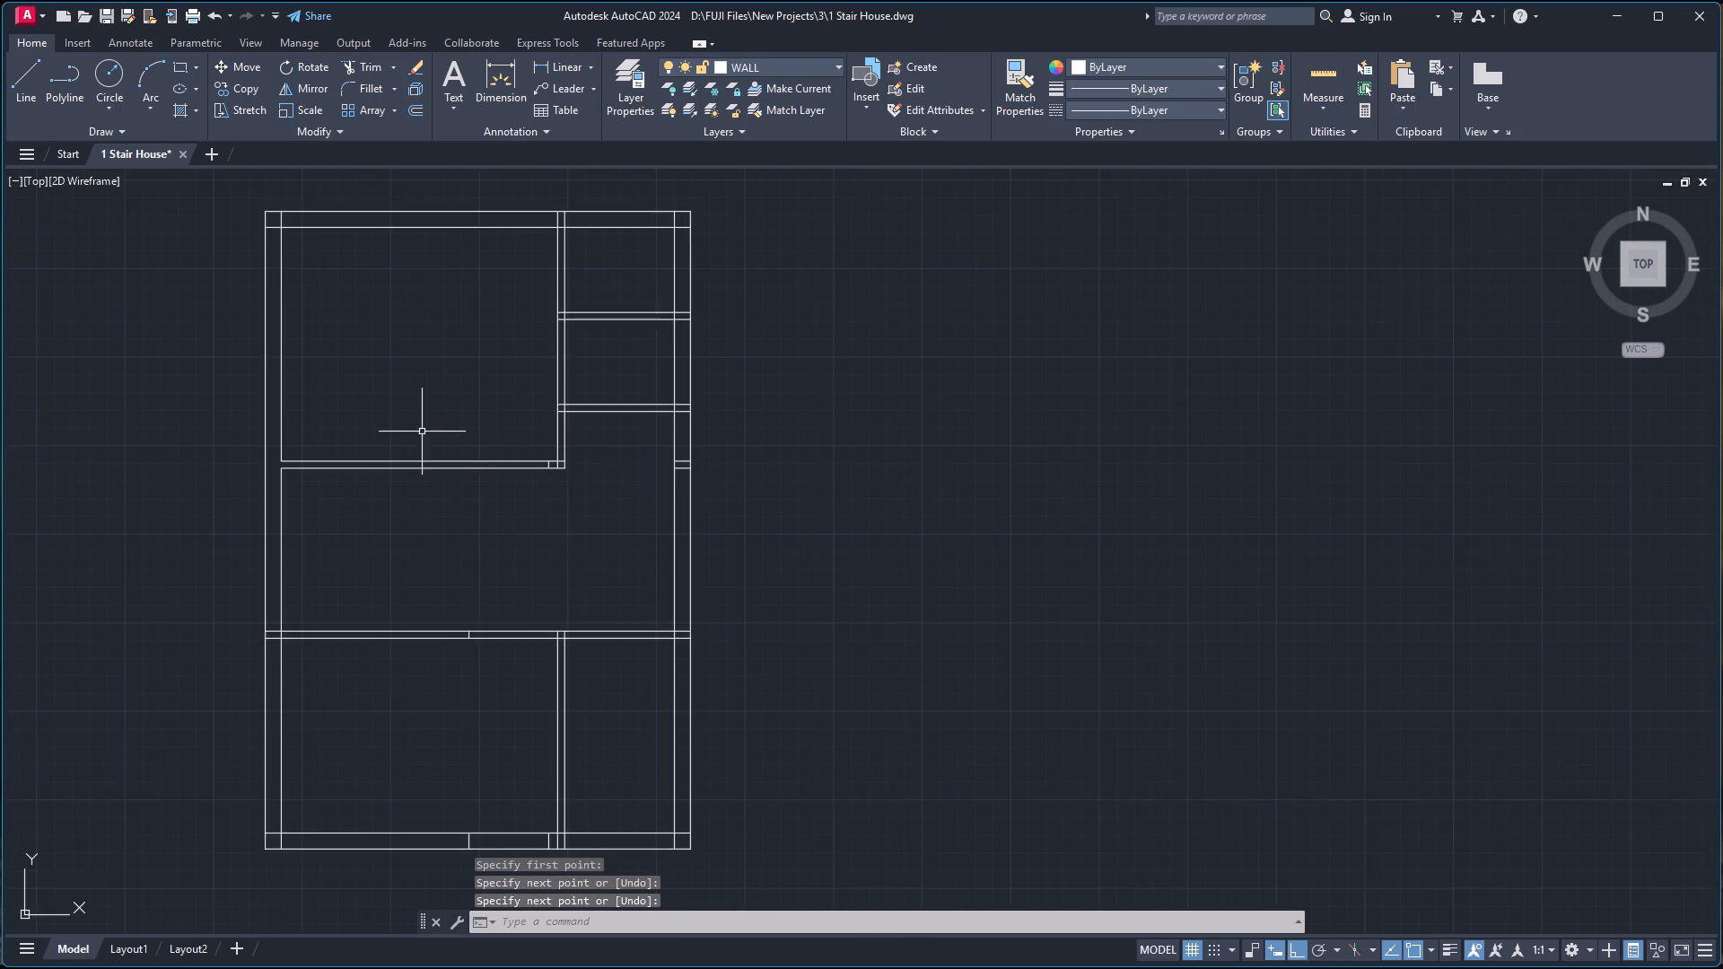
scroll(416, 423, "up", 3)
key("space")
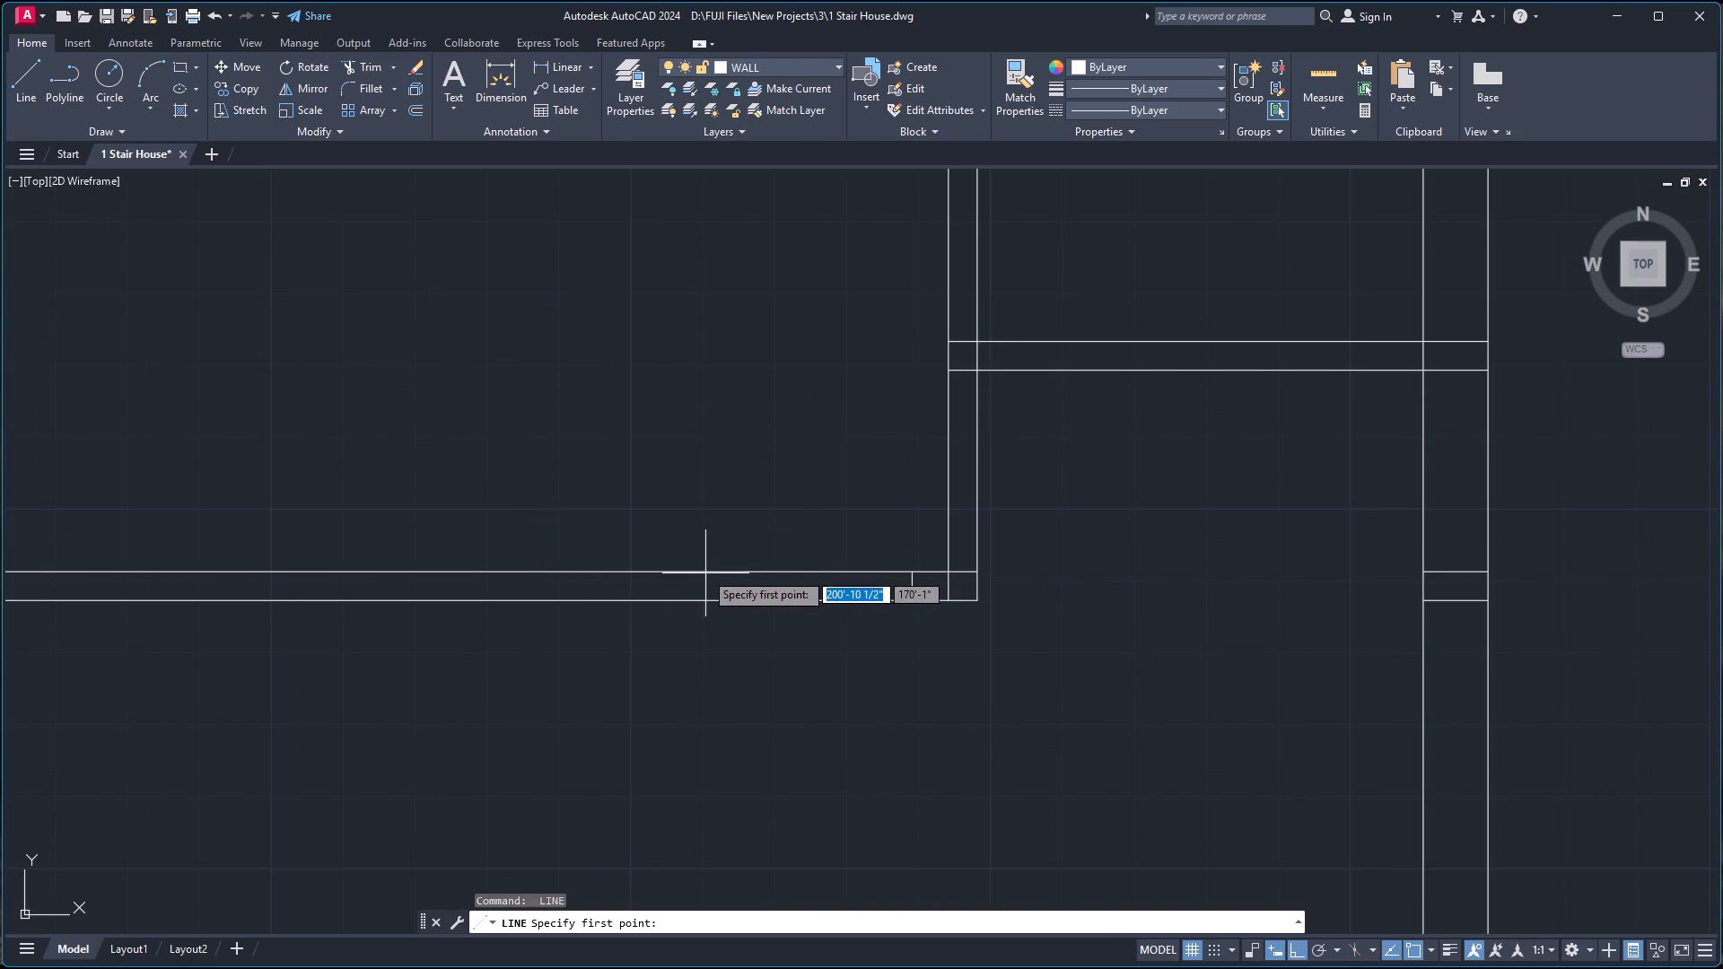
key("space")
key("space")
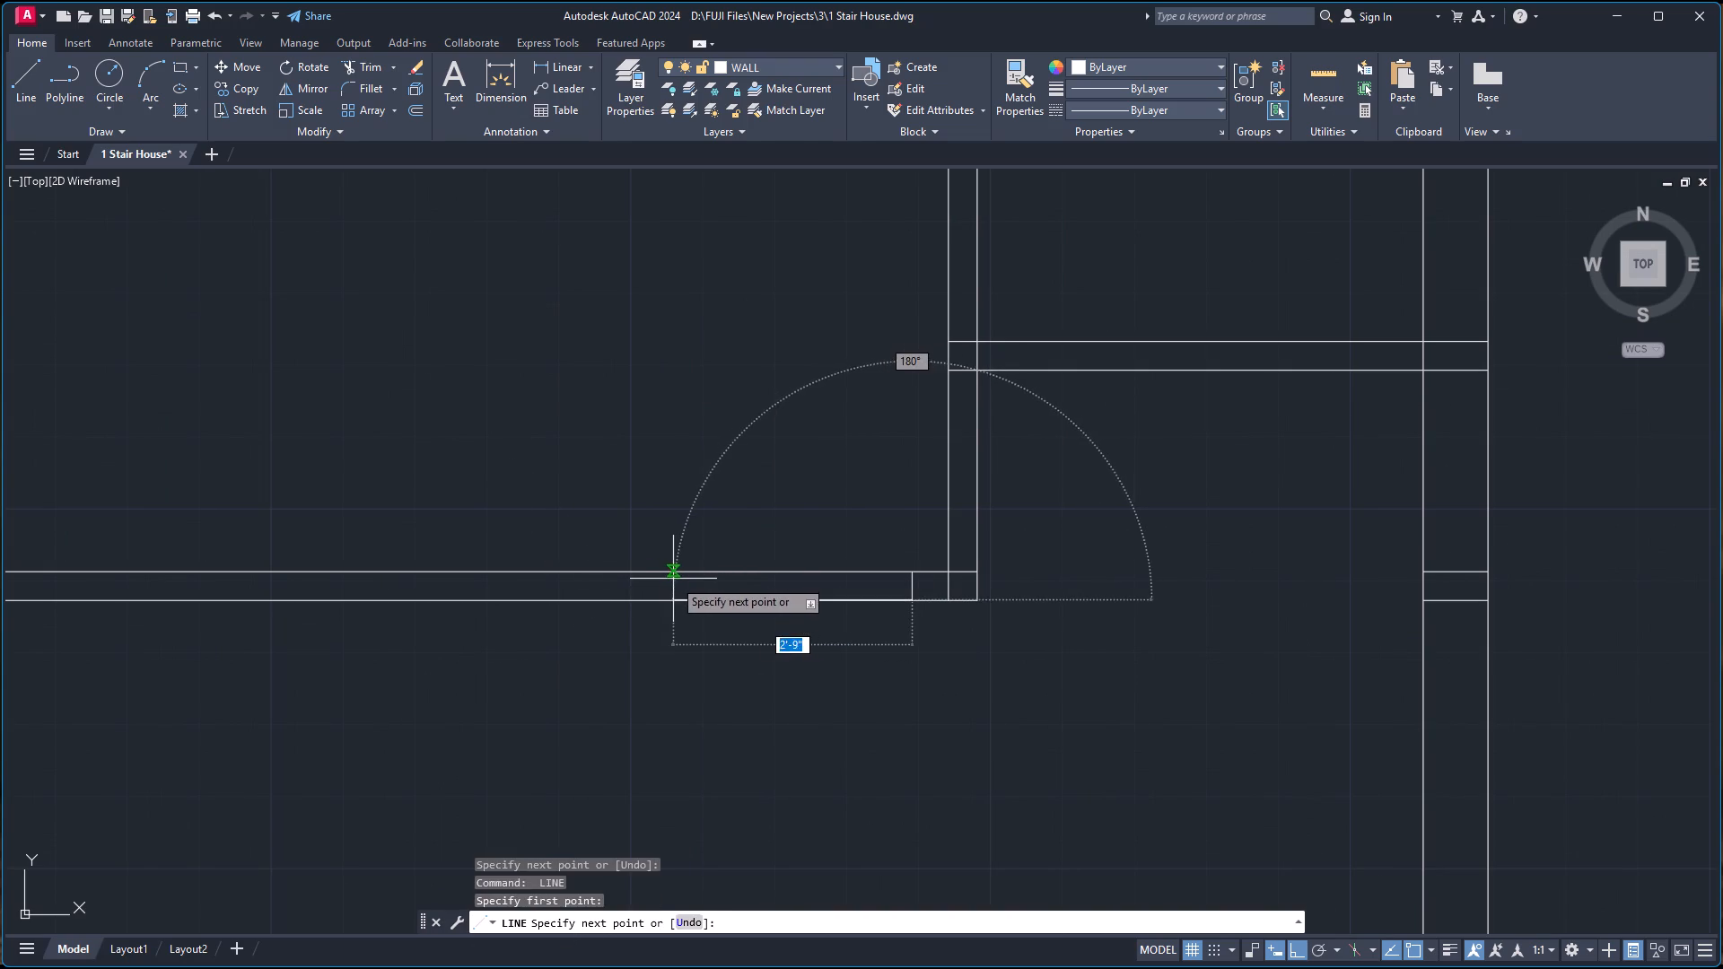
Draw a short horizontal line across the upper vertical partition, between the top wall and the uppermost horizontal partition.
scroll(798, 409, "down", 4)
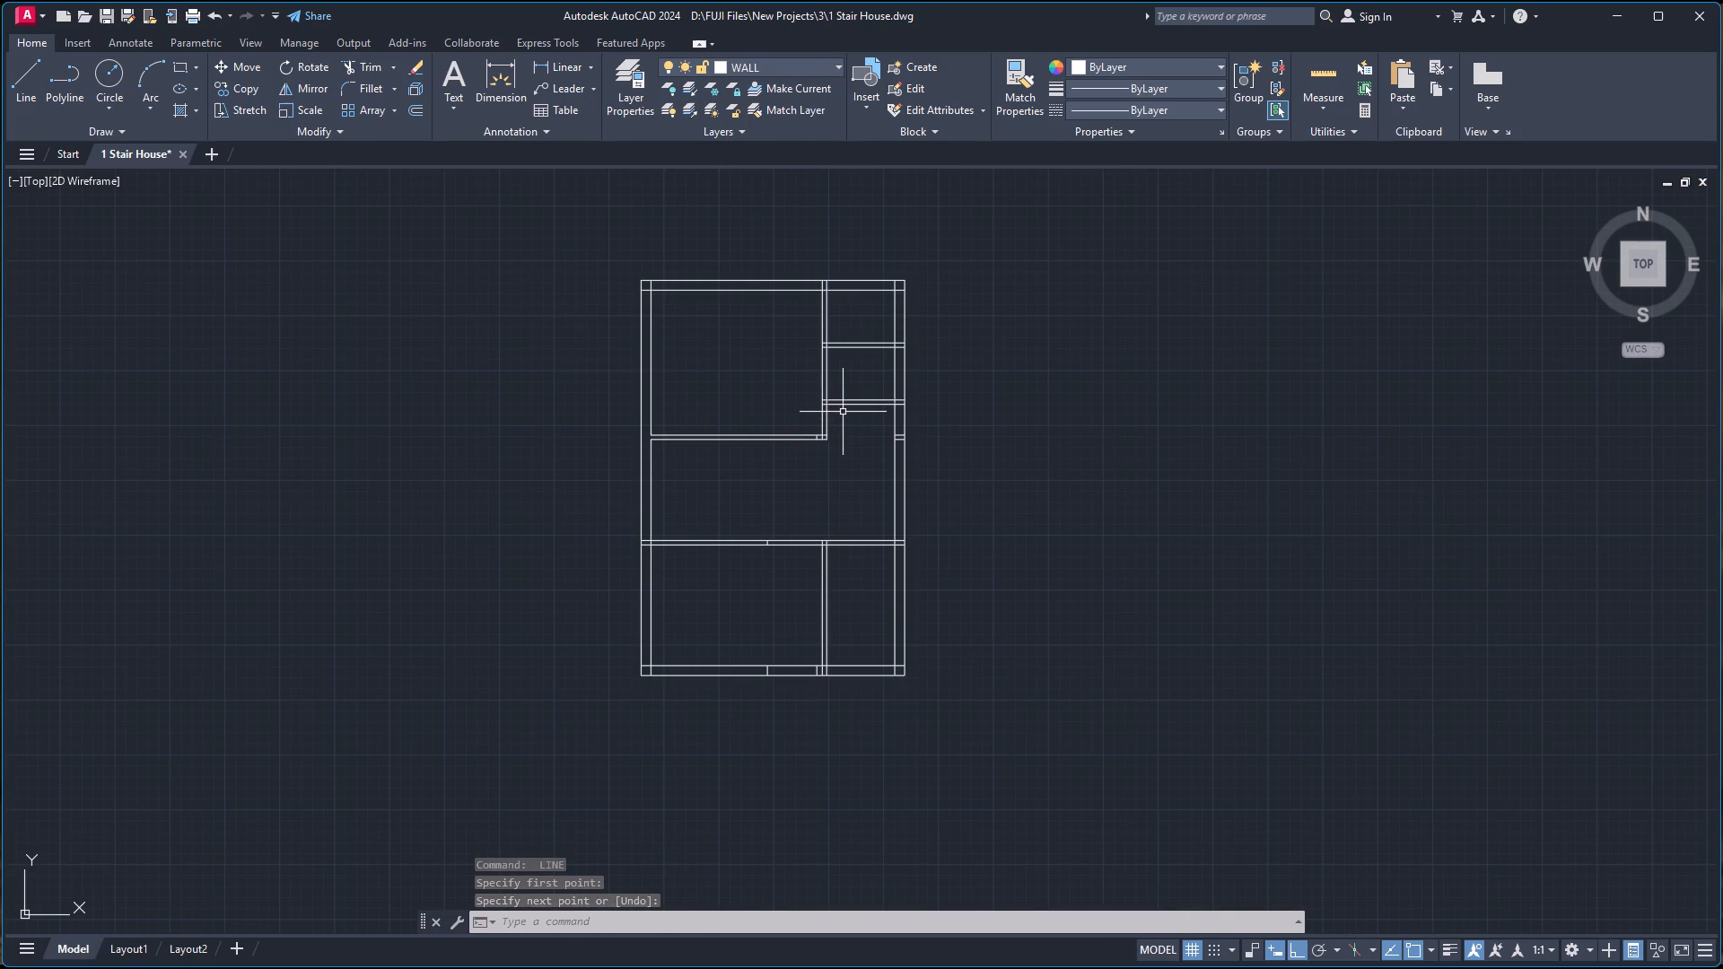
key("l")
key("Return")
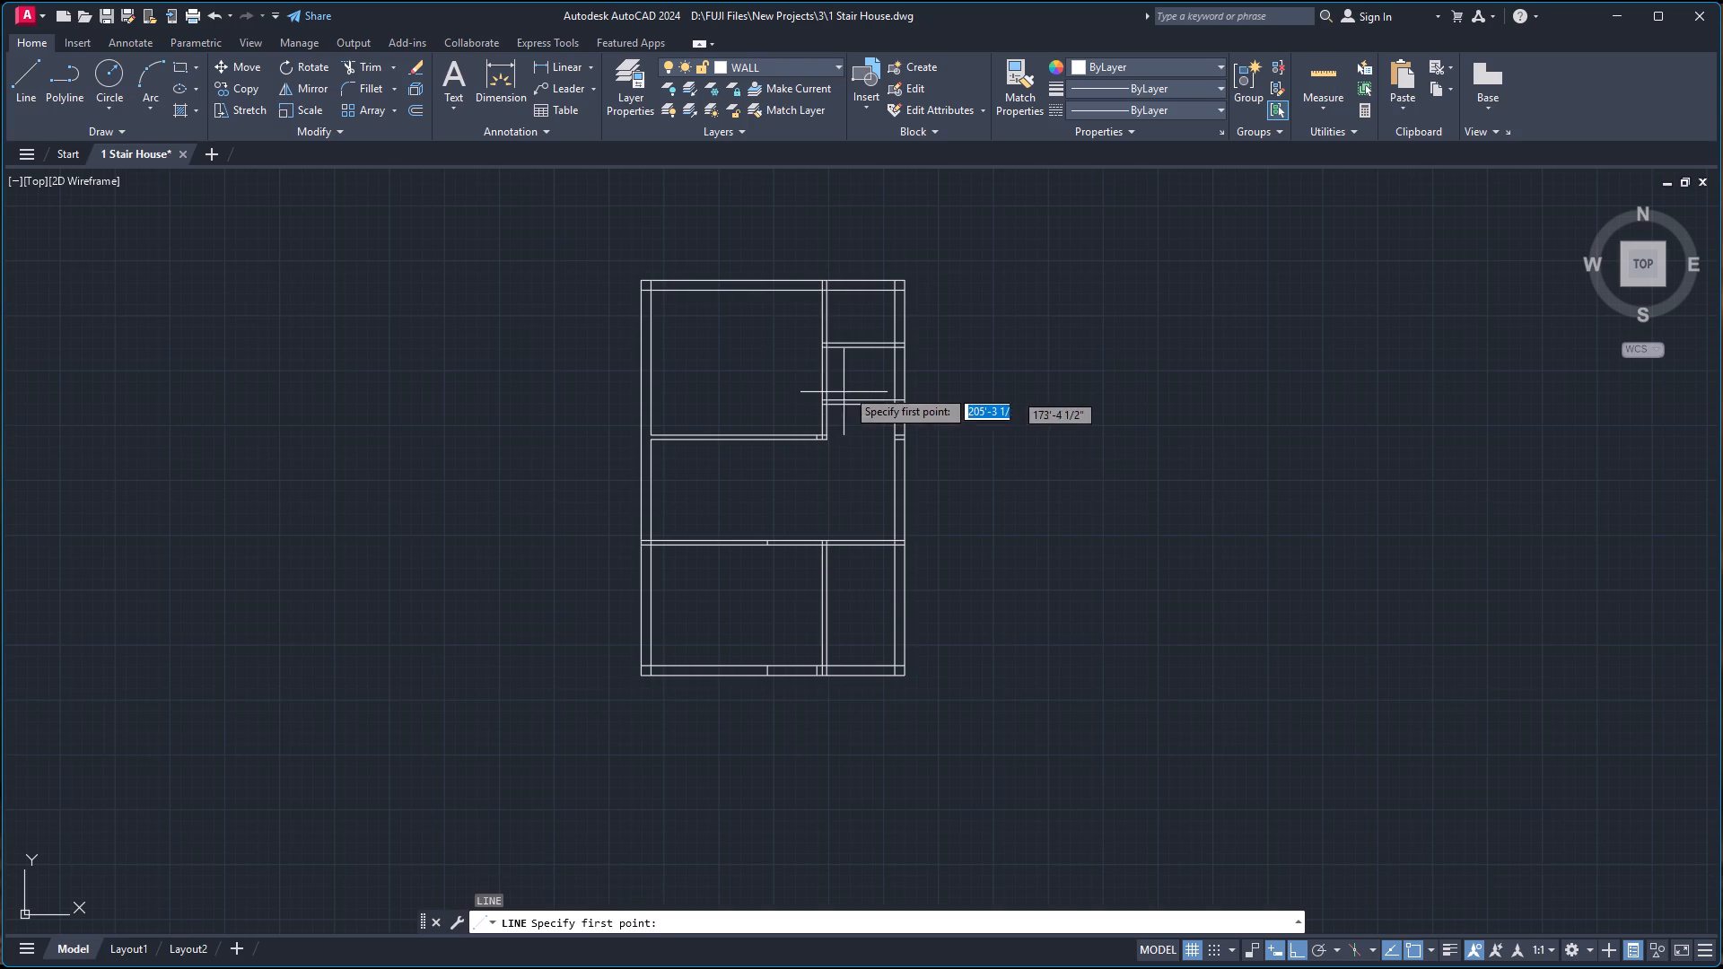
scroll(851, 304, "up", 2)
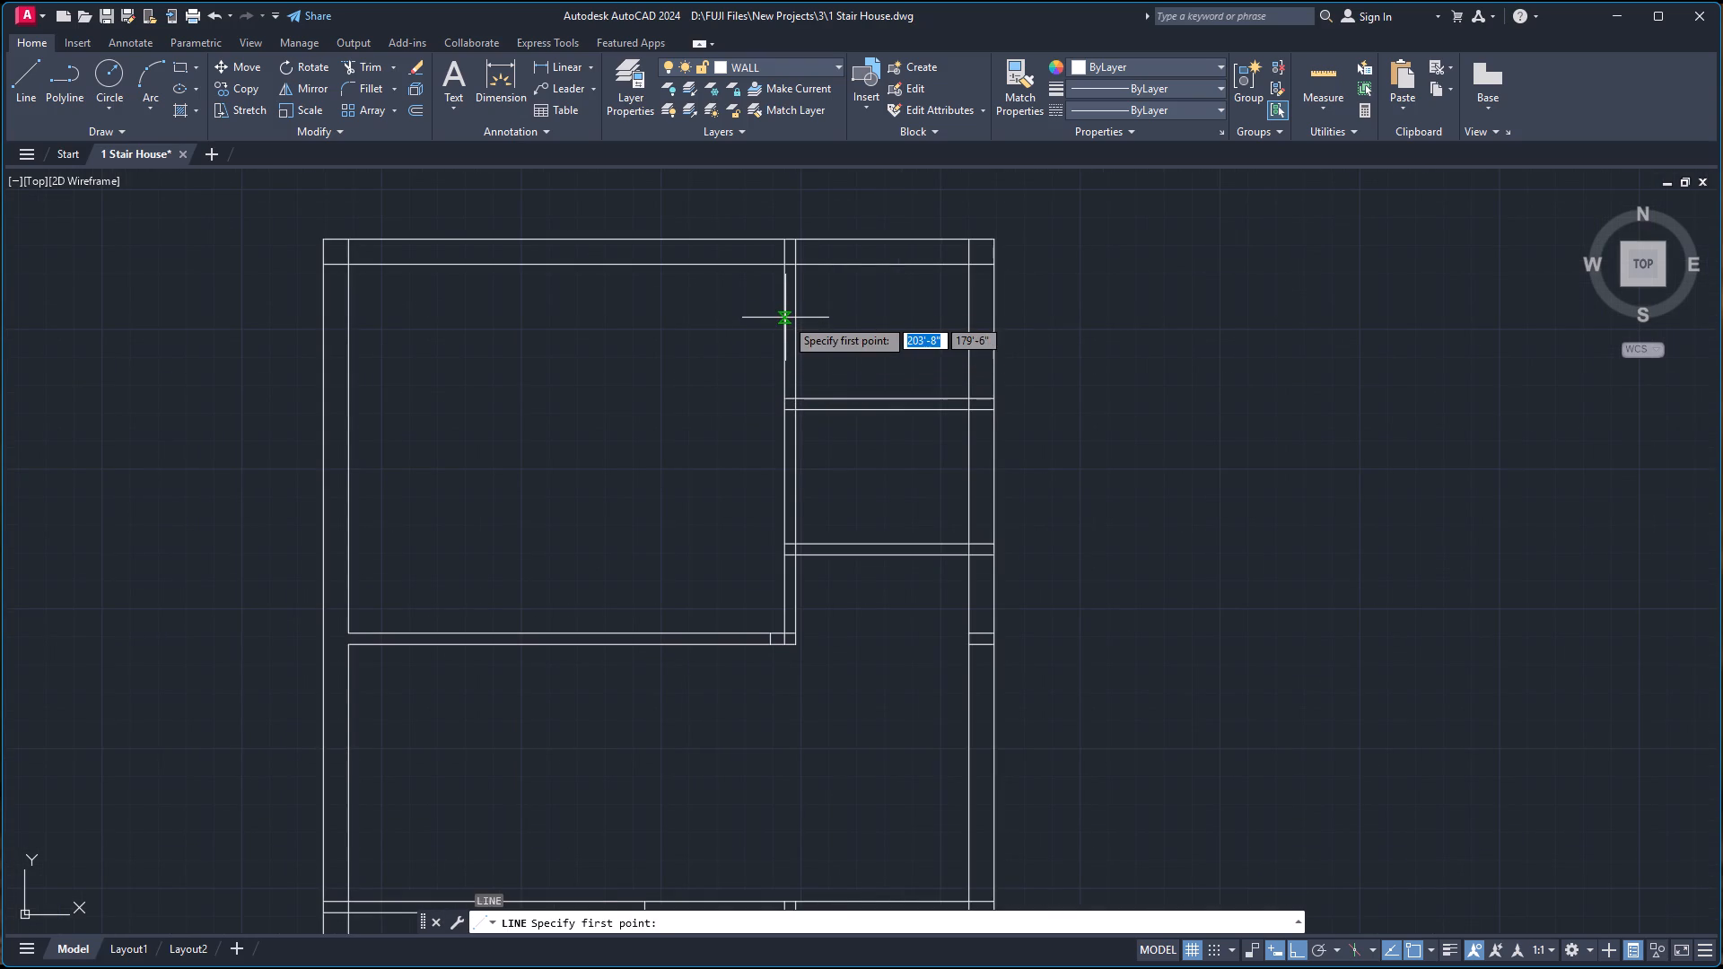
left_click(785, 318)
left_click(794, 313)
key("space")
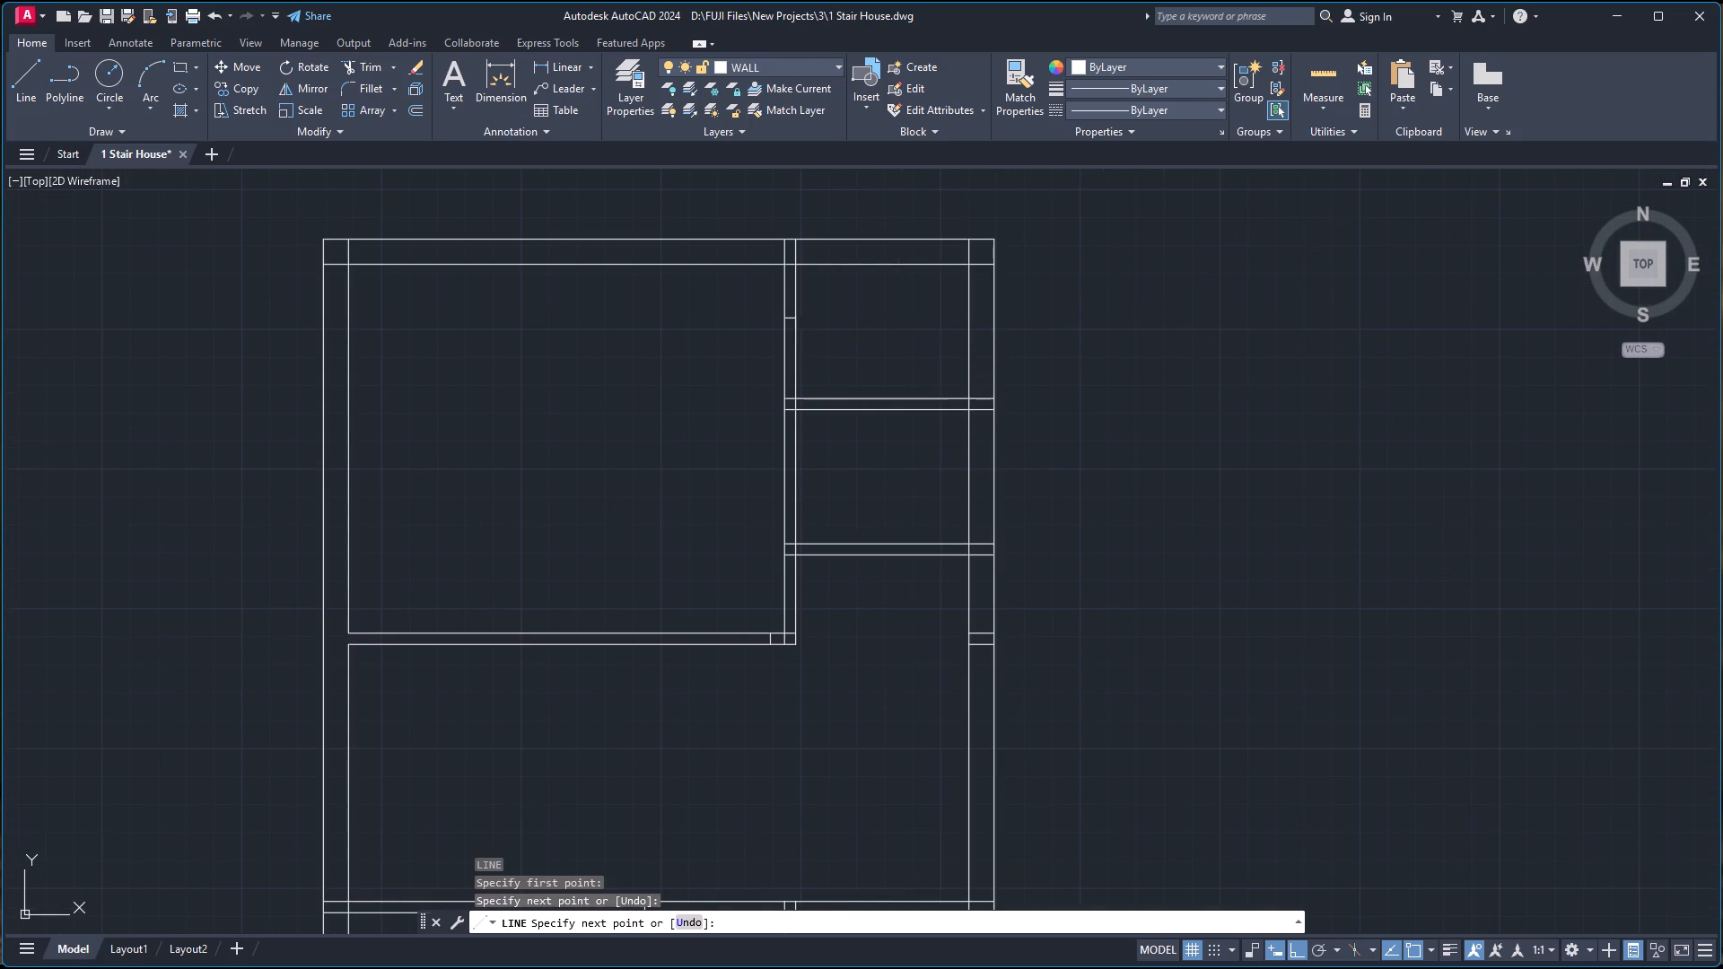
Draw a short vertical line across the second horizontal partition, midway between the vertical partition and the right wall.
key("space")
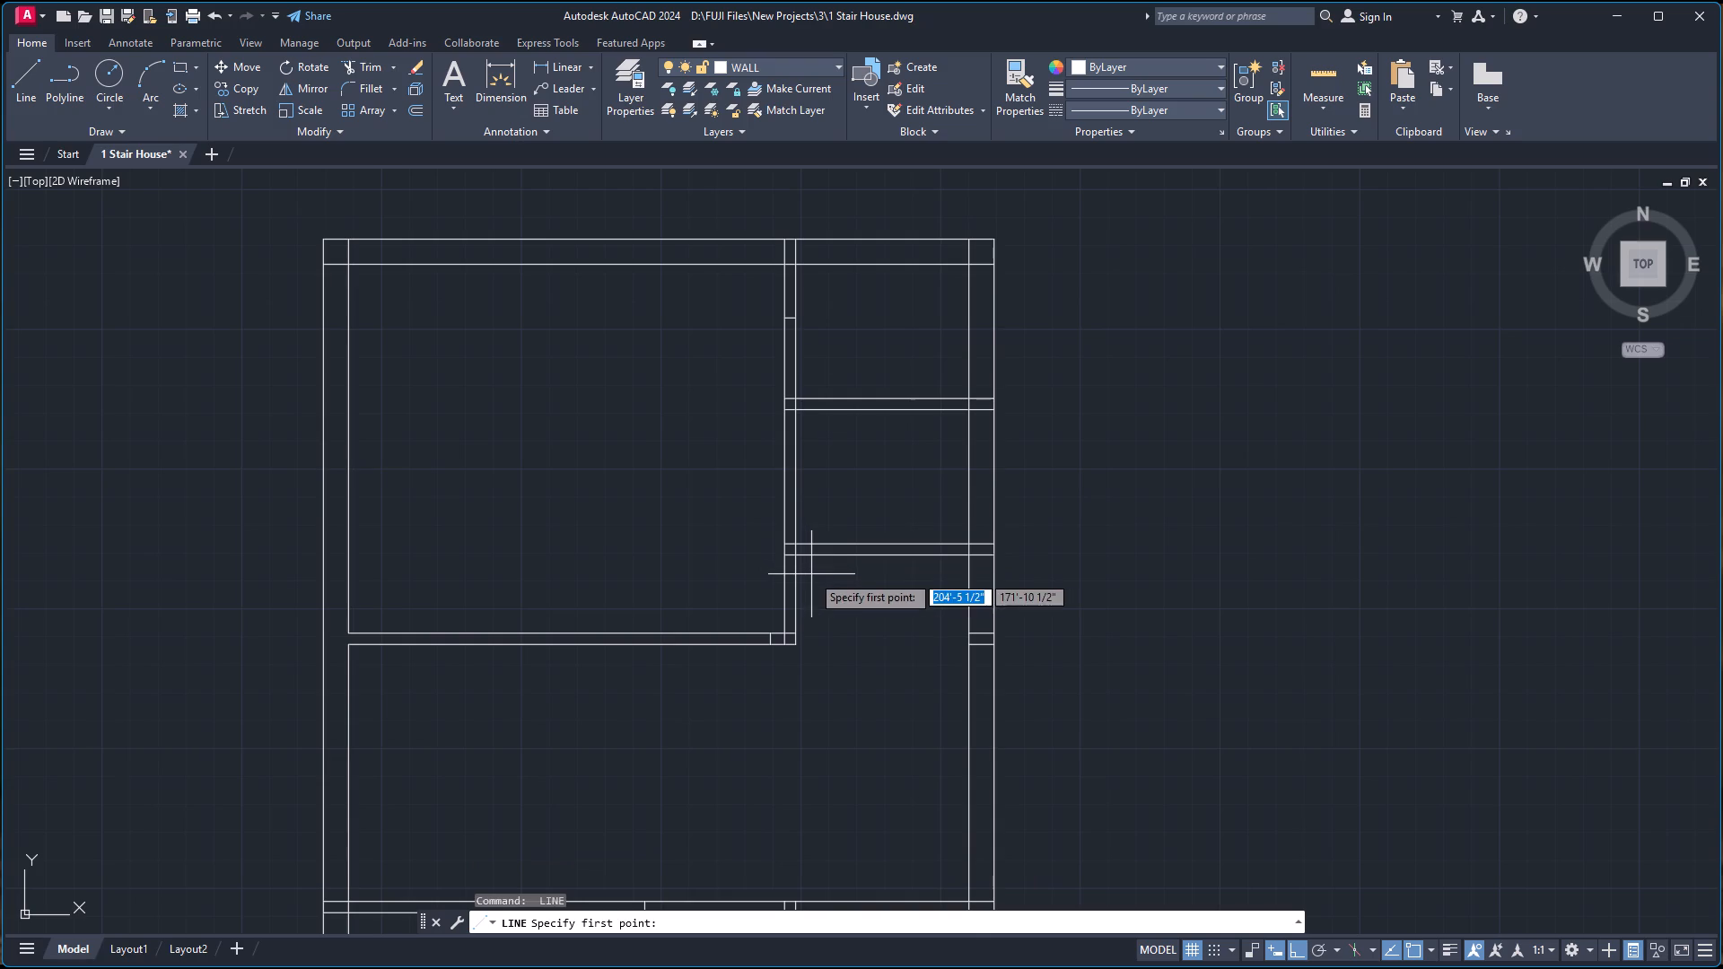
left_click(889, 555)
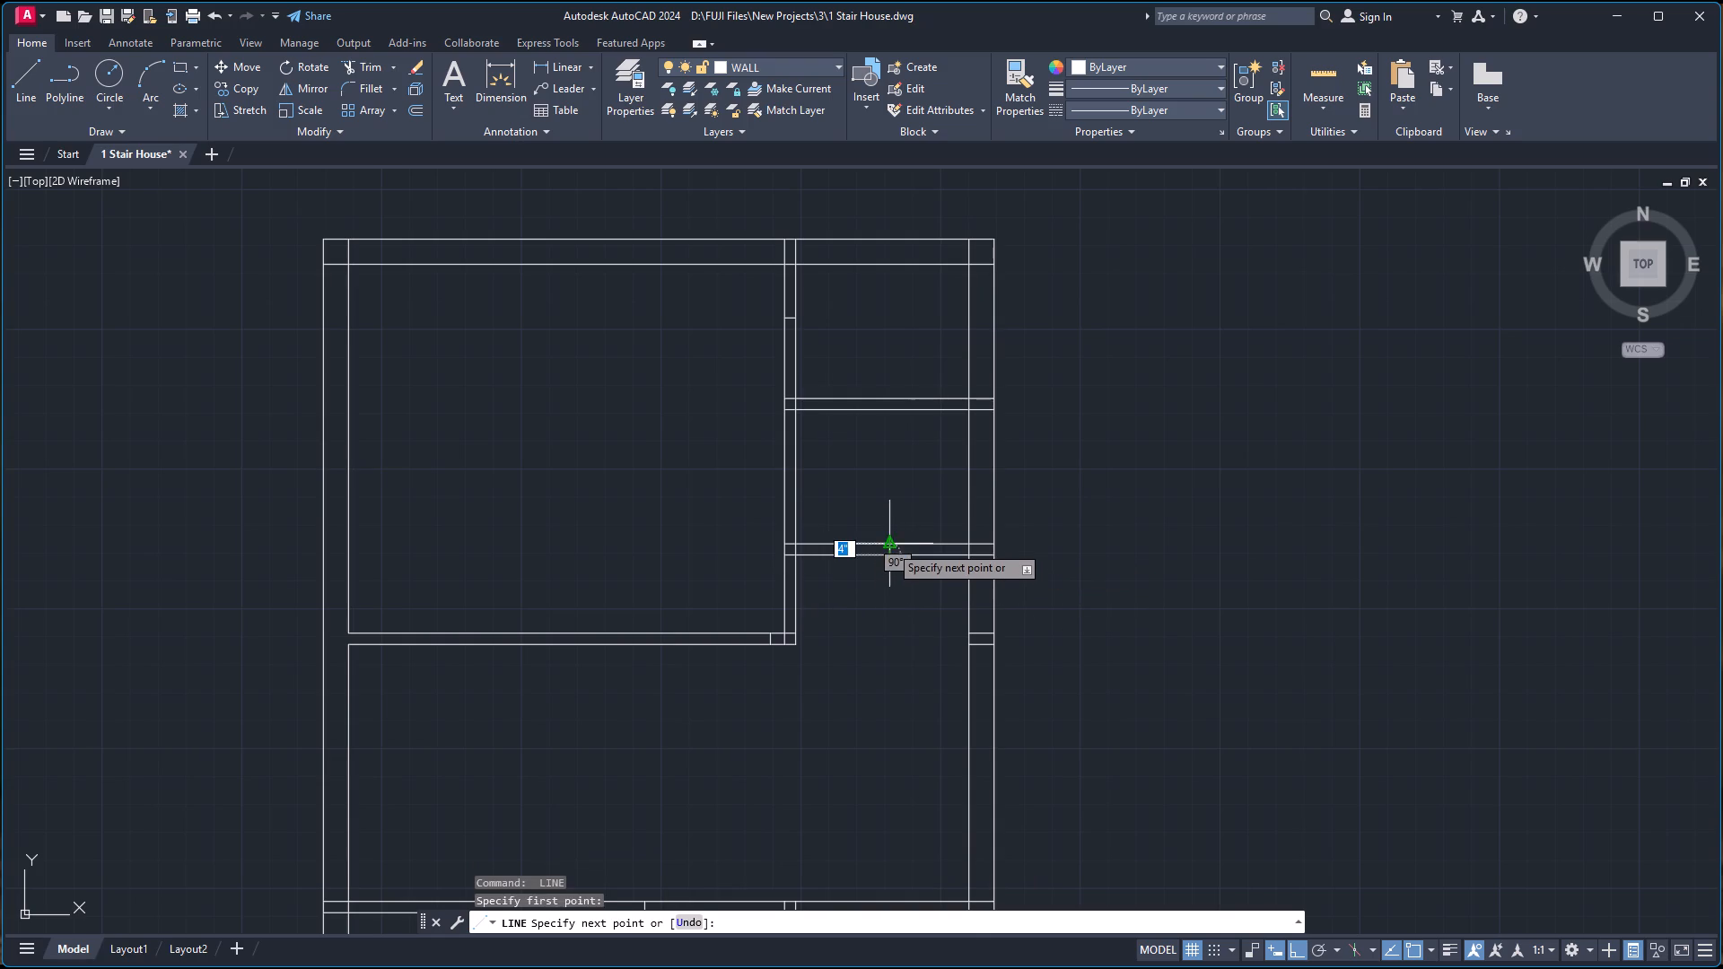
left_click(889, 545)
key("space")
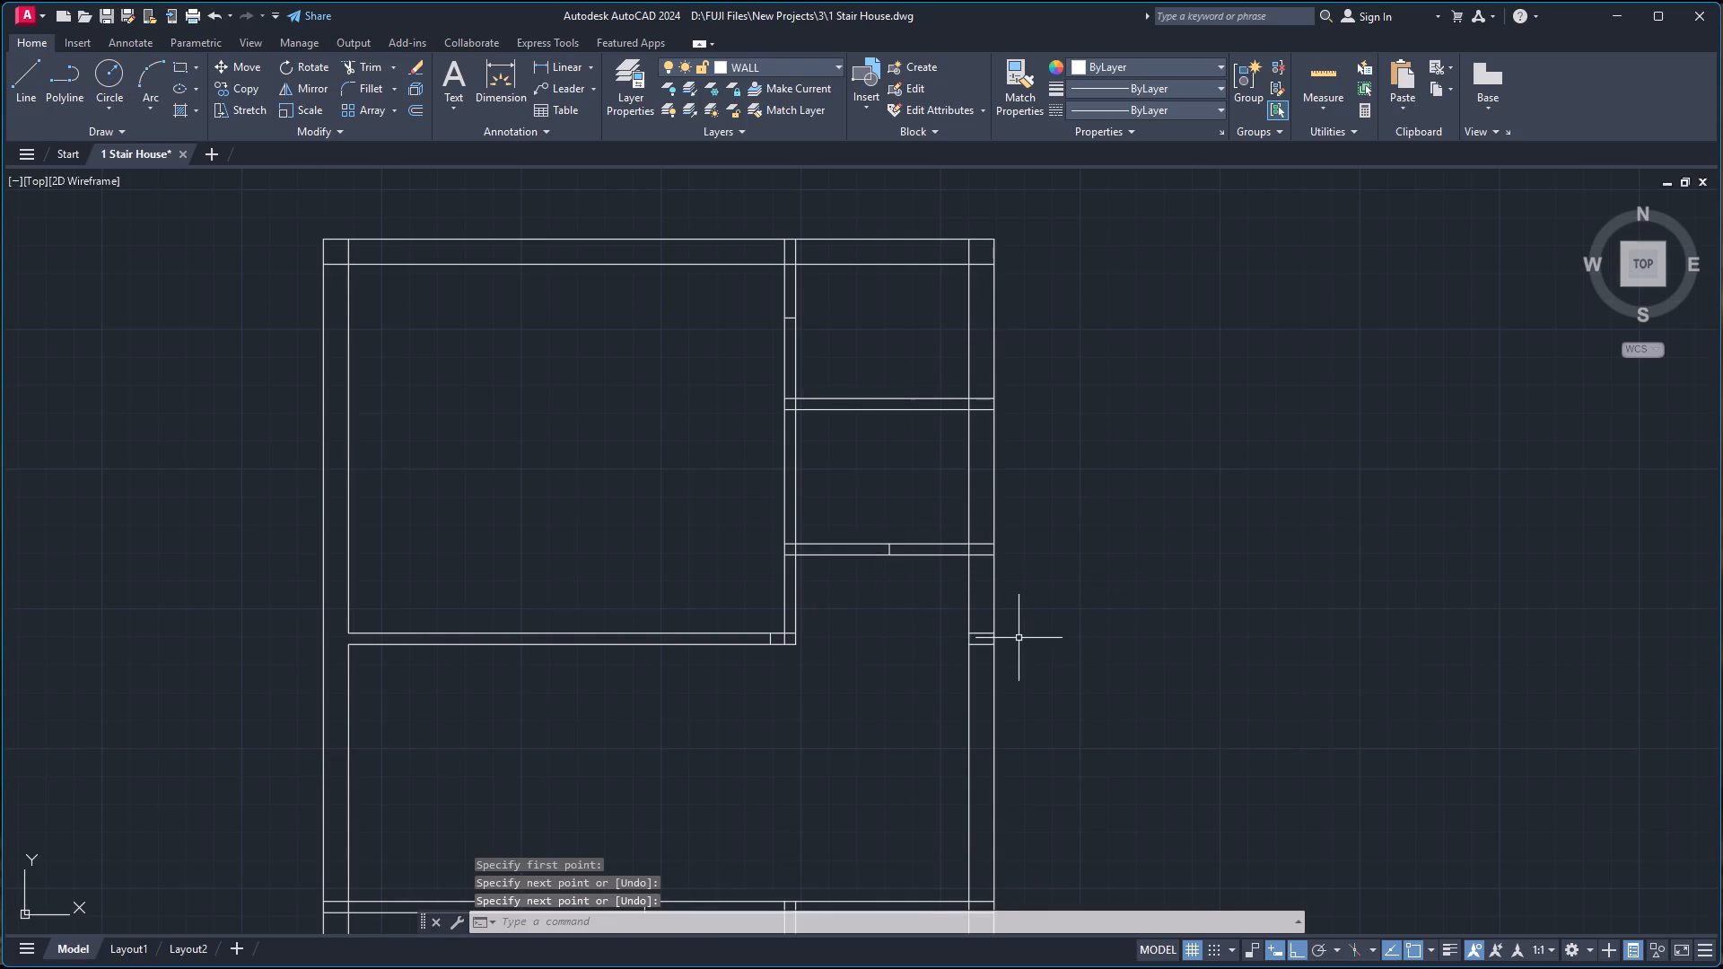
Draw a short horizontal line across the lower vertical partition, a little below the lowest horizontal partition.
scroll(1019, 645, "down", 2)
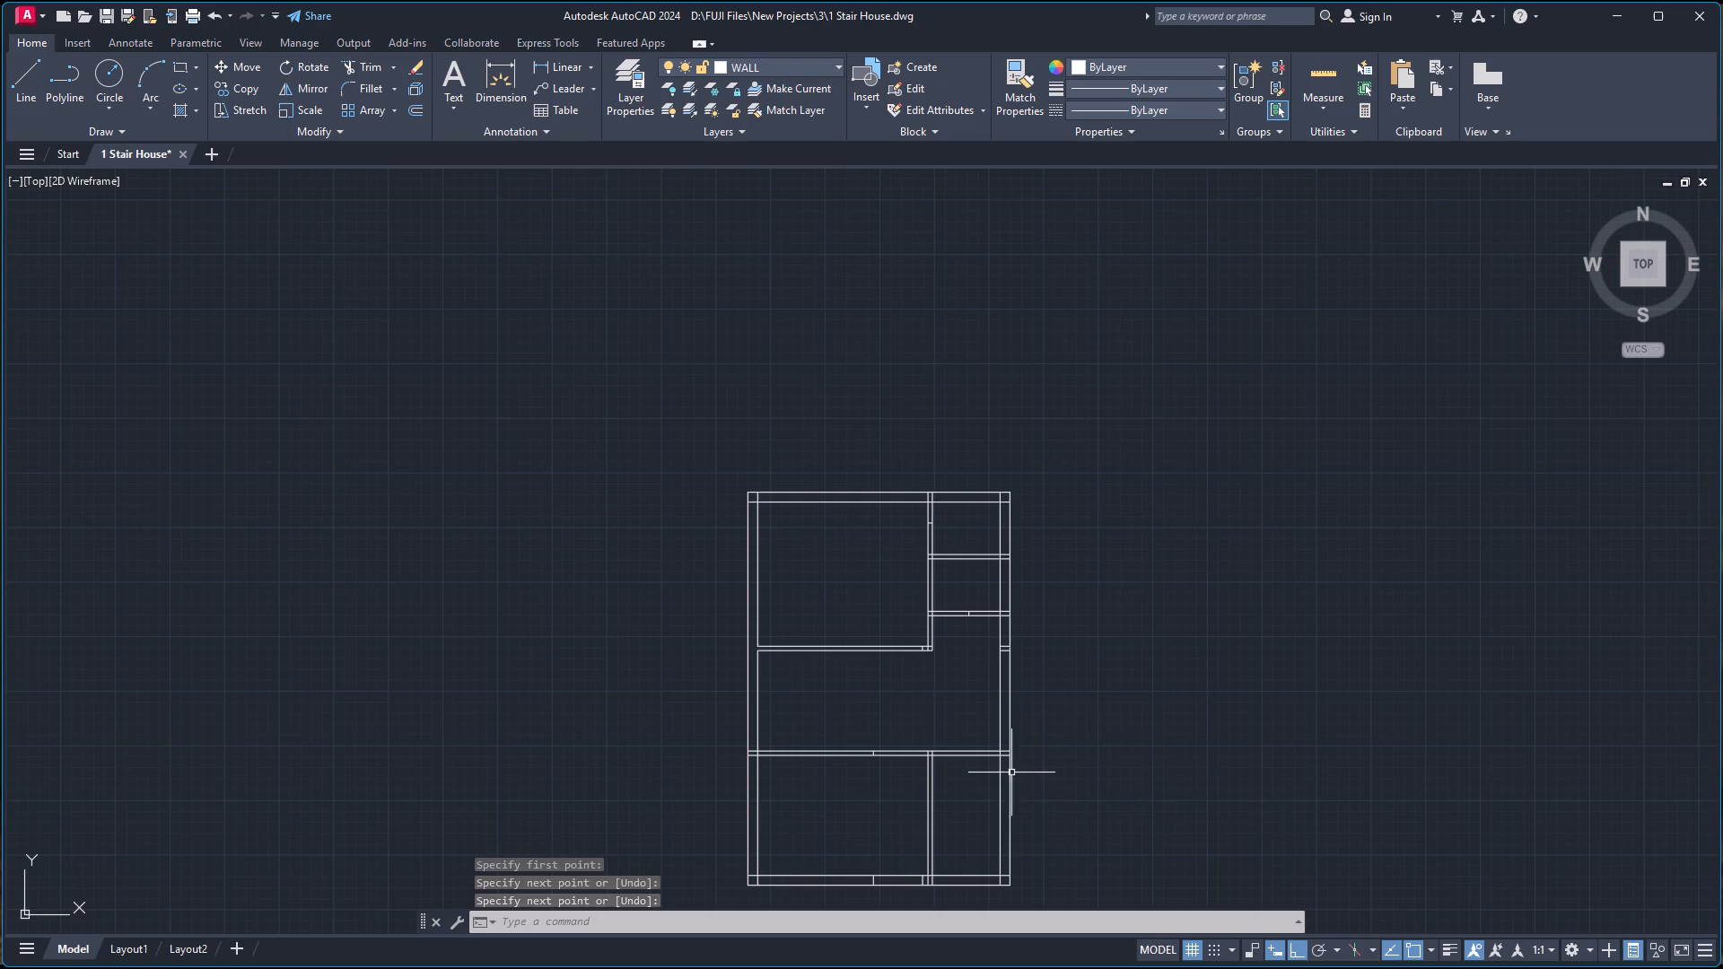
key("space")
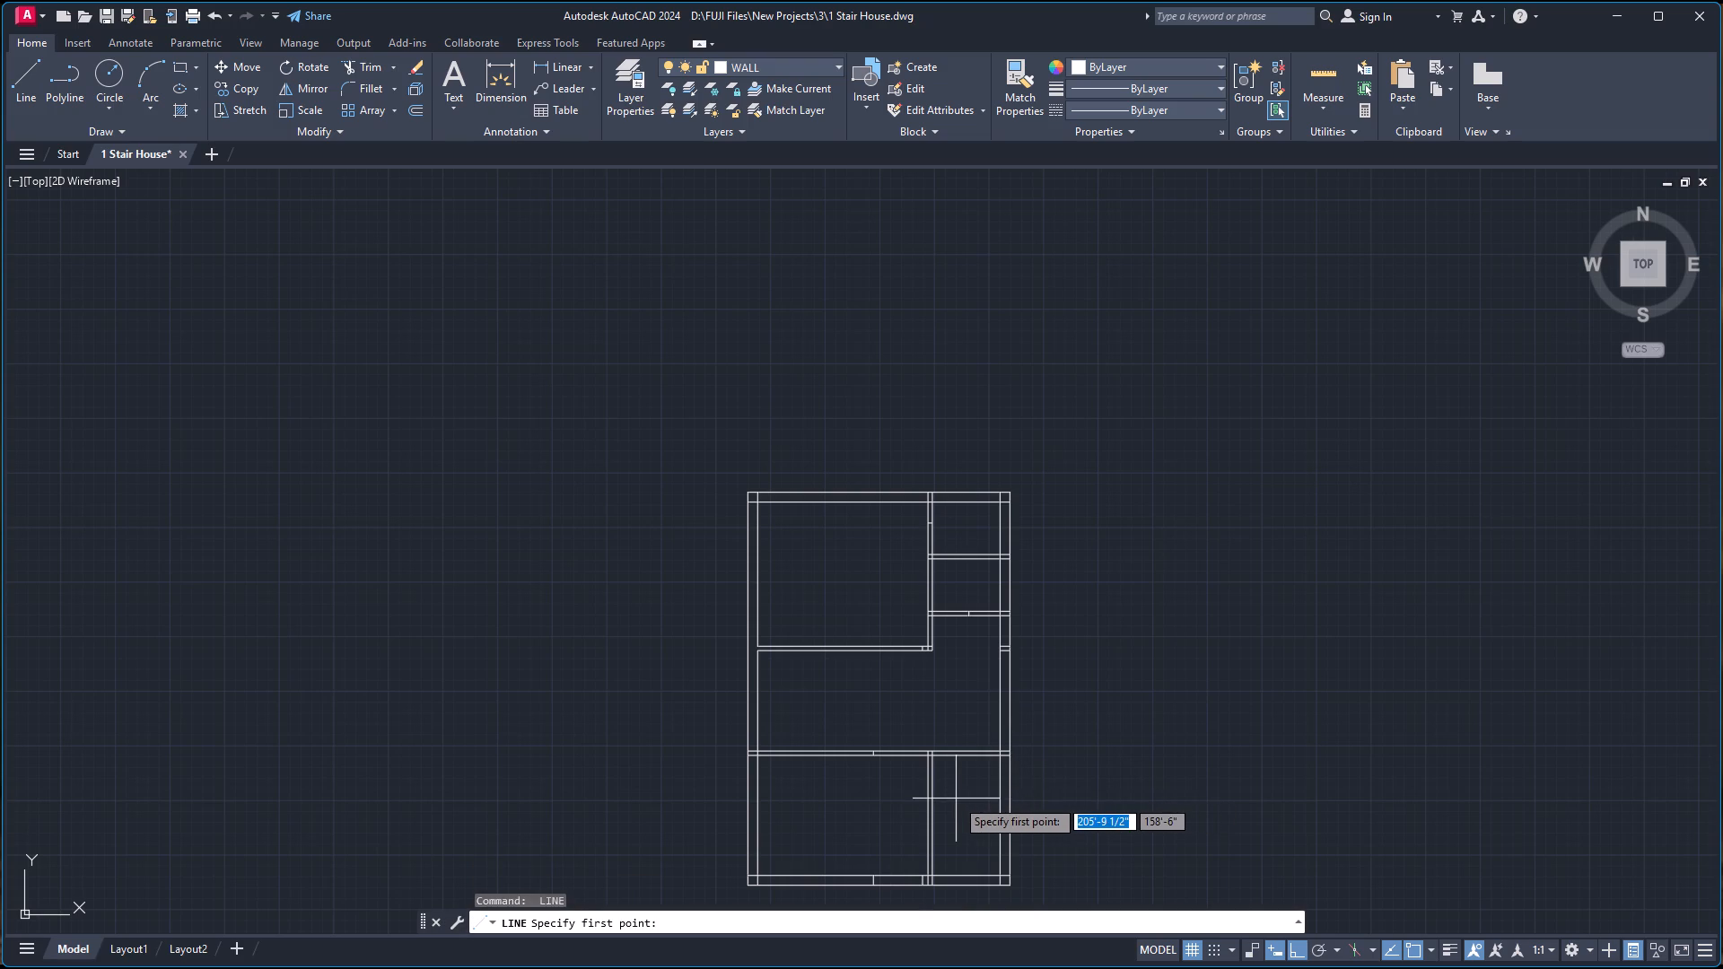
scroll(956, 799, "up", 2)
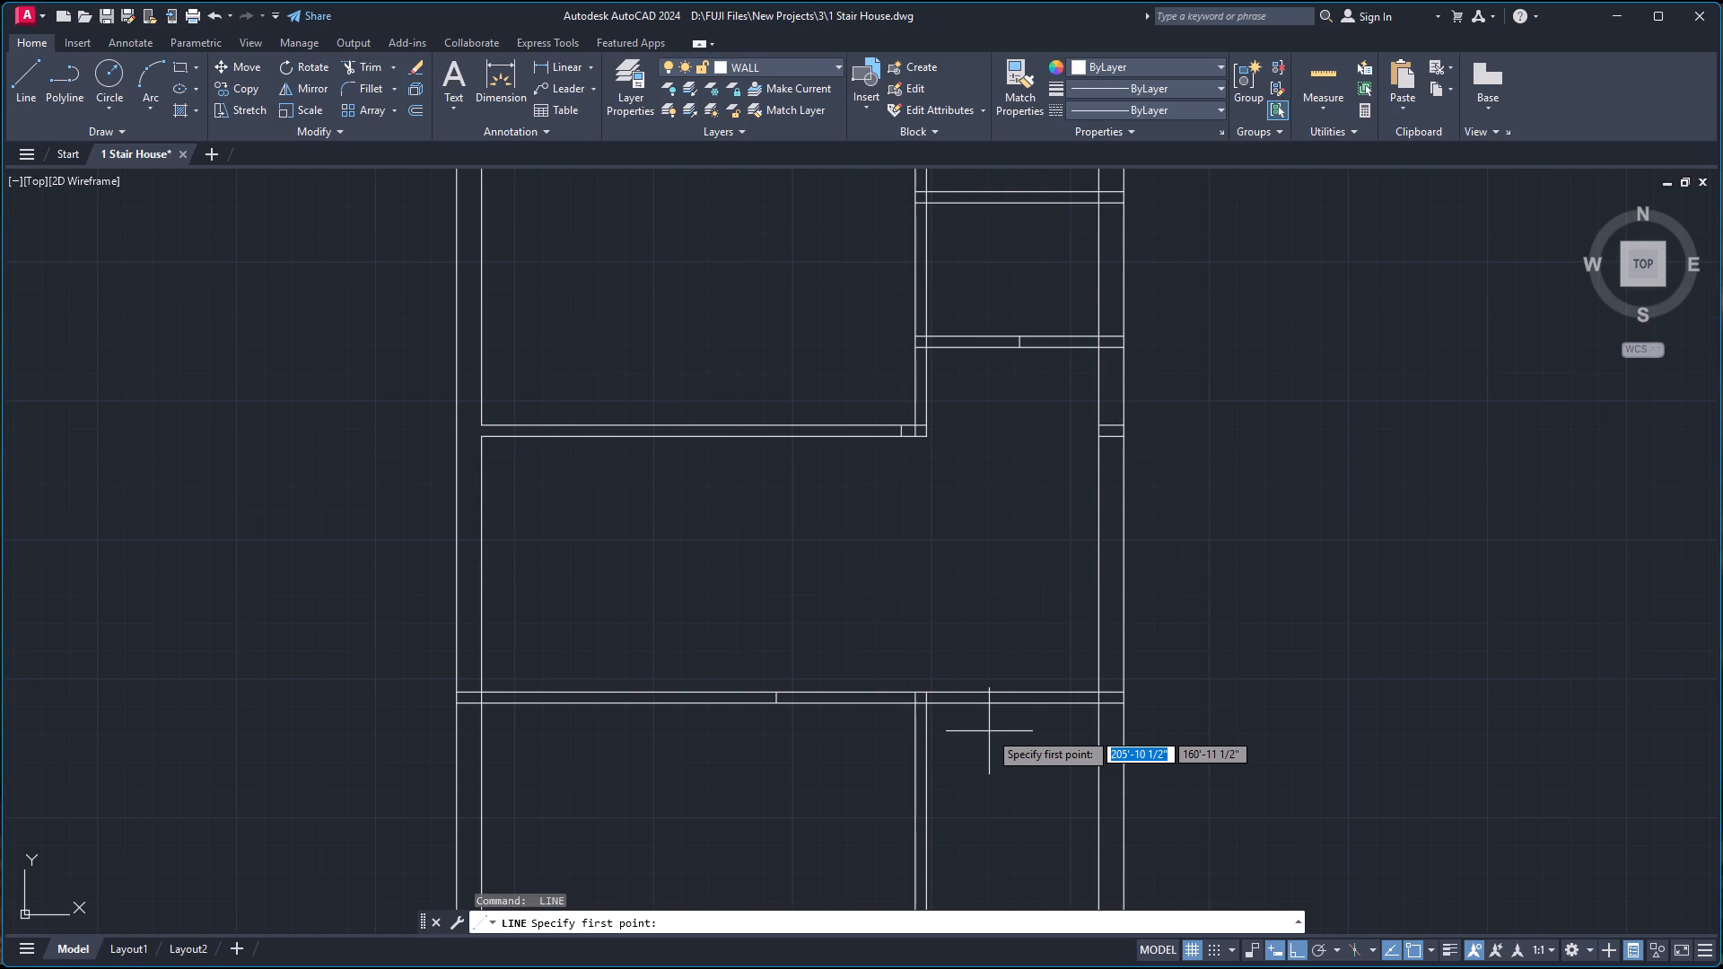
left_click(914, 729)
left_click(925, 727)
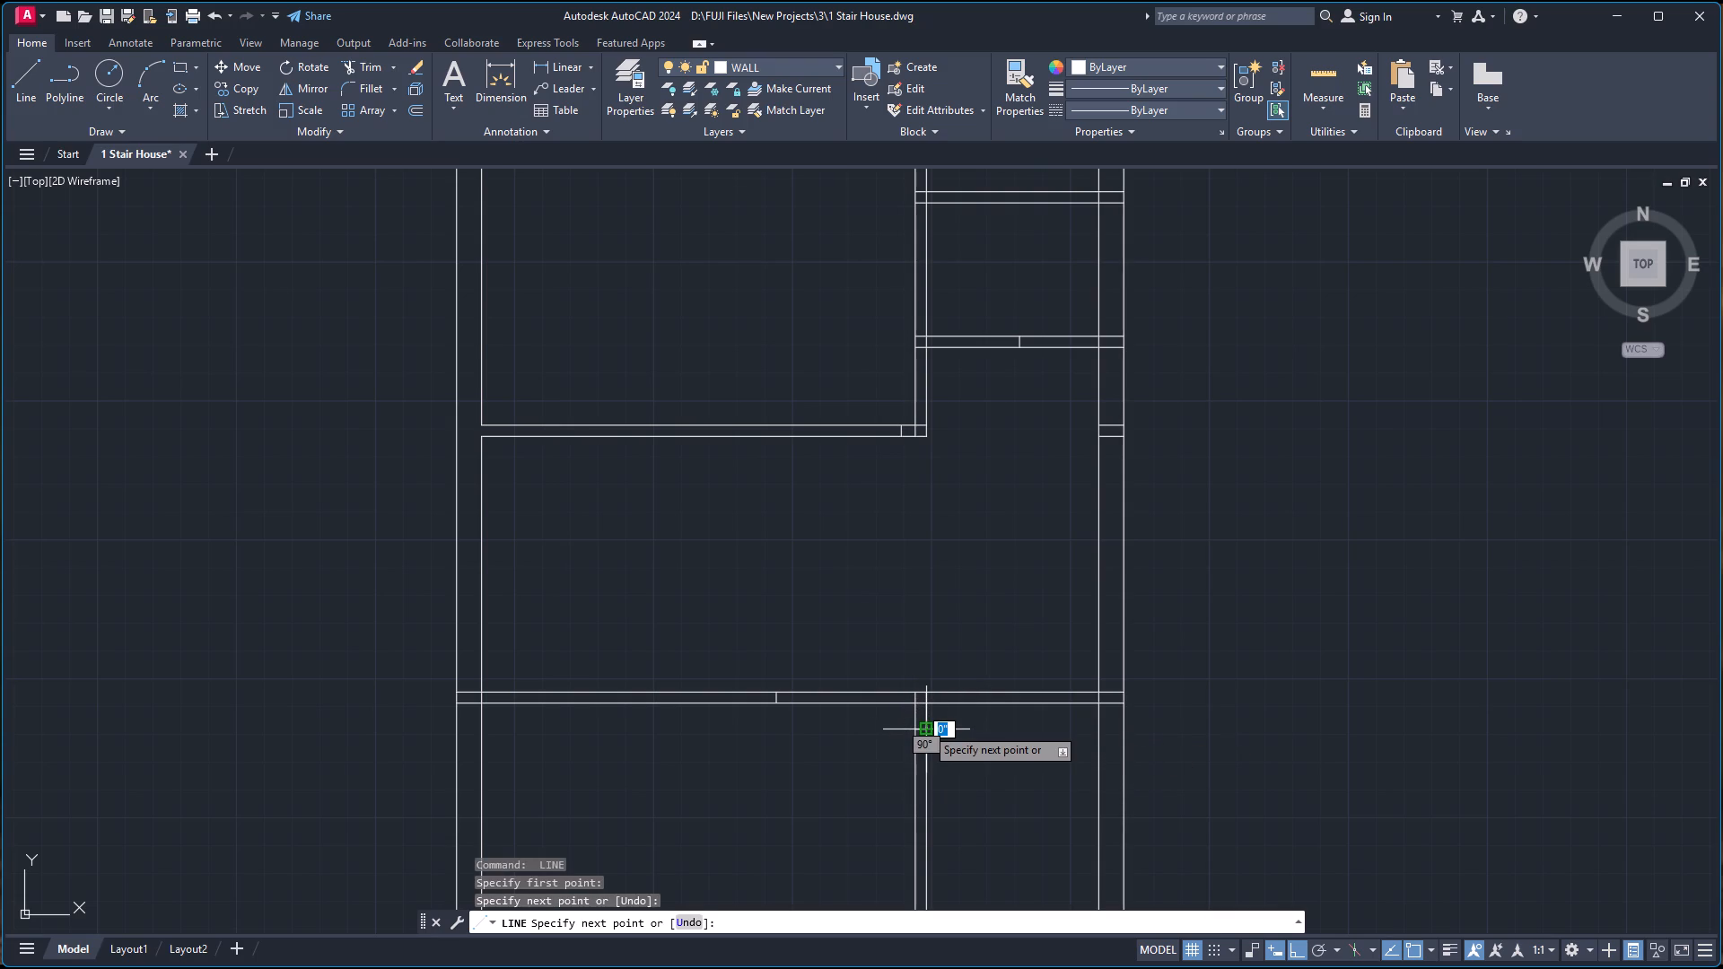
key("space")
Draw another short horizontal line across the lower vertical partition, farther down from the short line already crossing it.
scroll(941, 834, "down", 2)
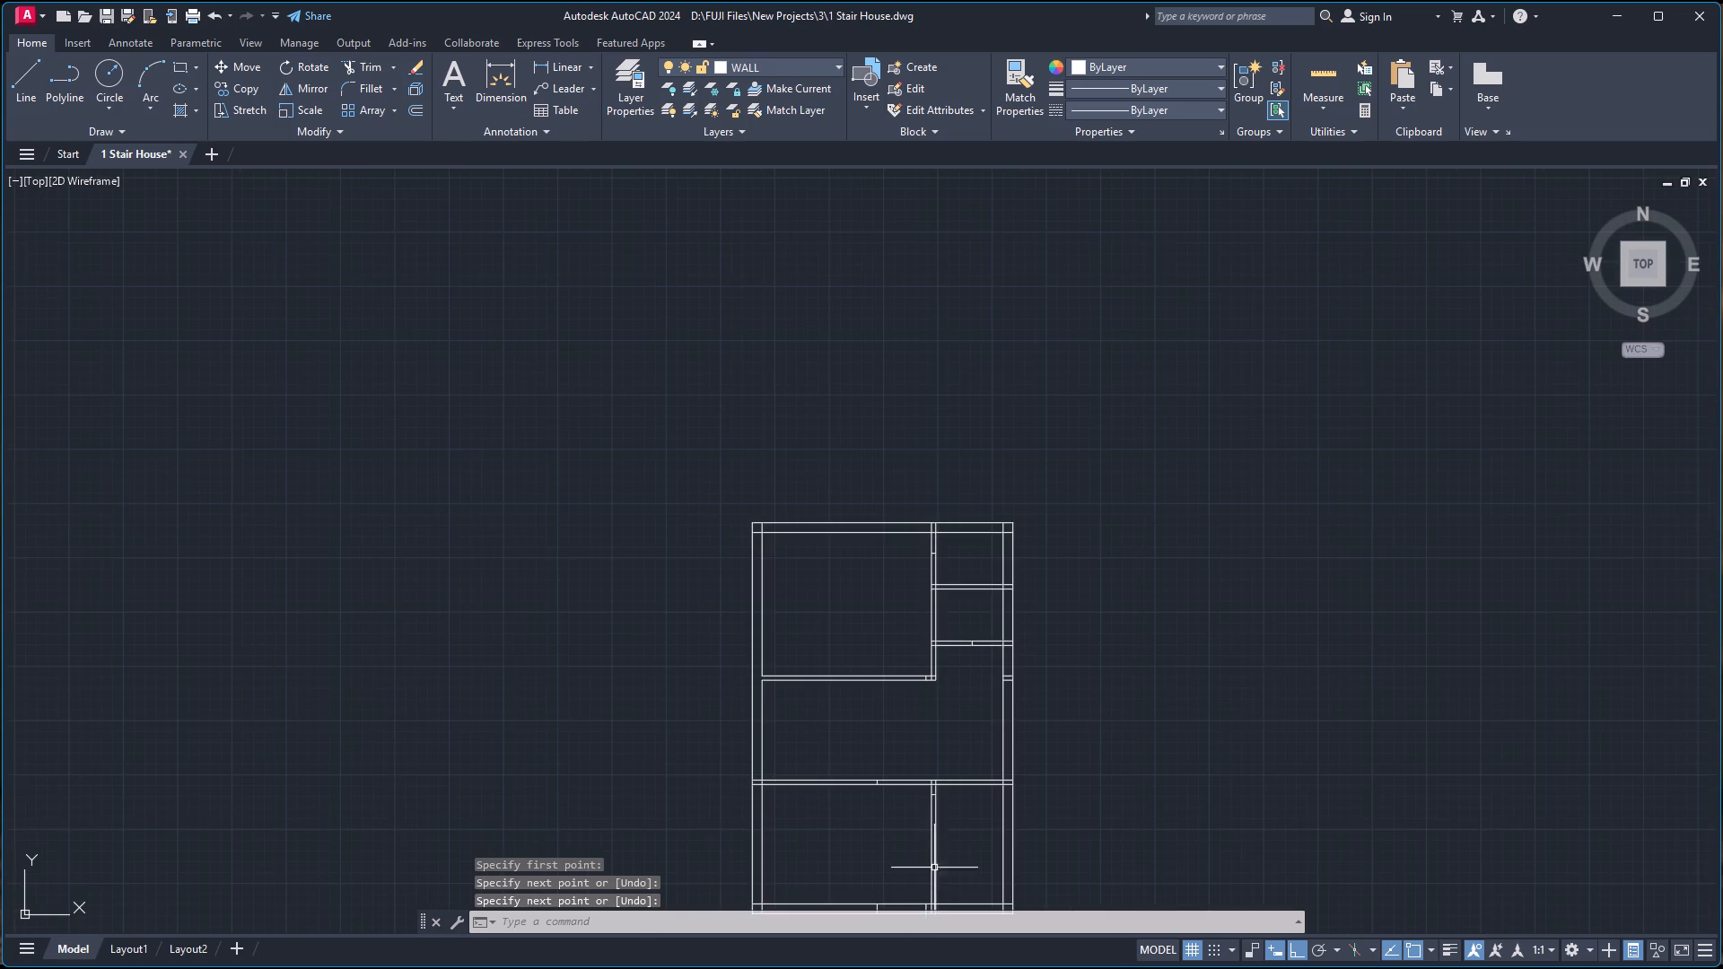
scroll(934, 879, "up", 3)
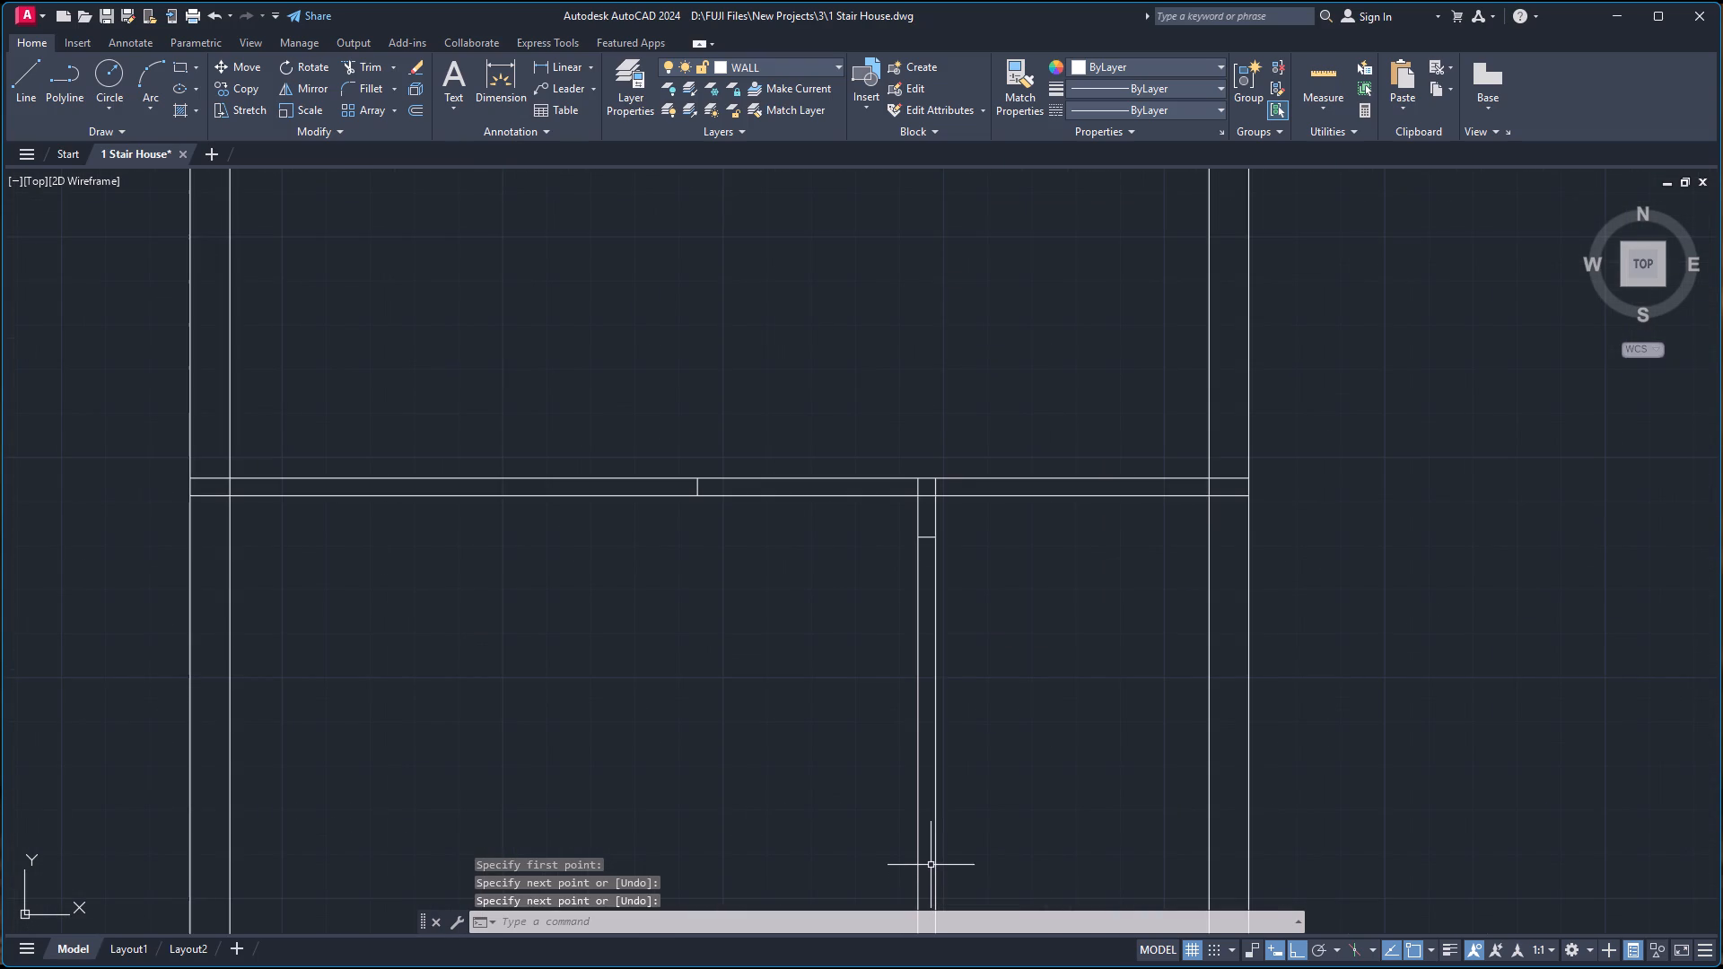
key("space")
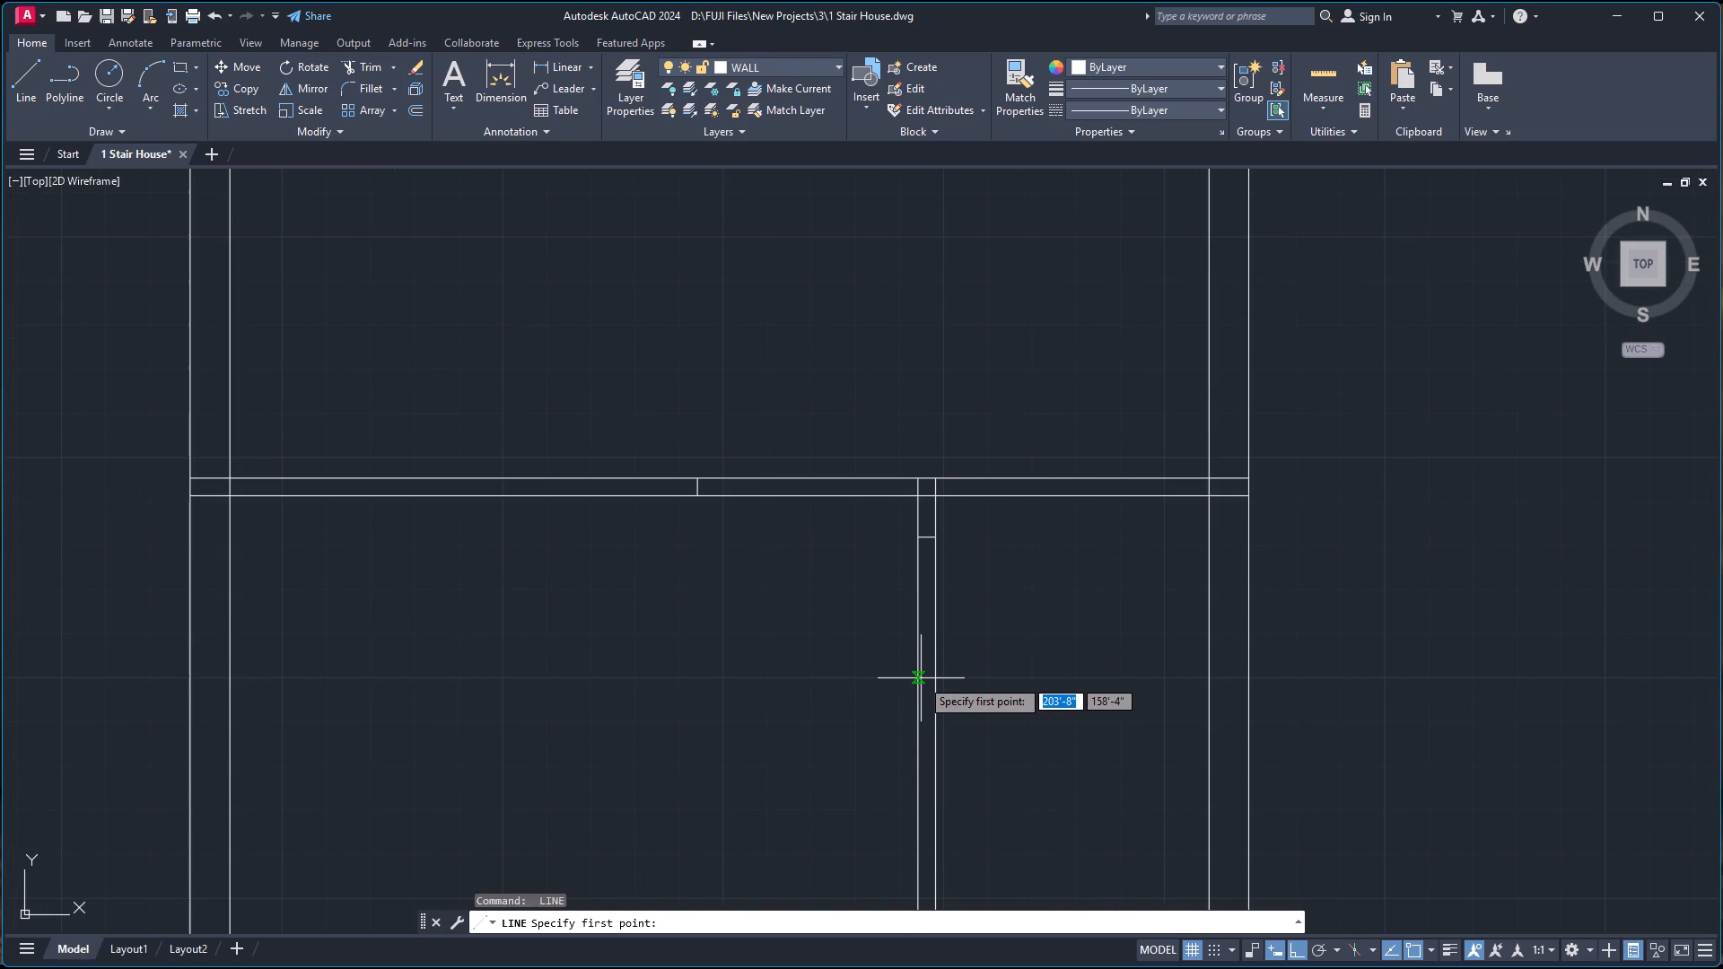
left_click(921, 681)
left_click(931, 682)
key("space")
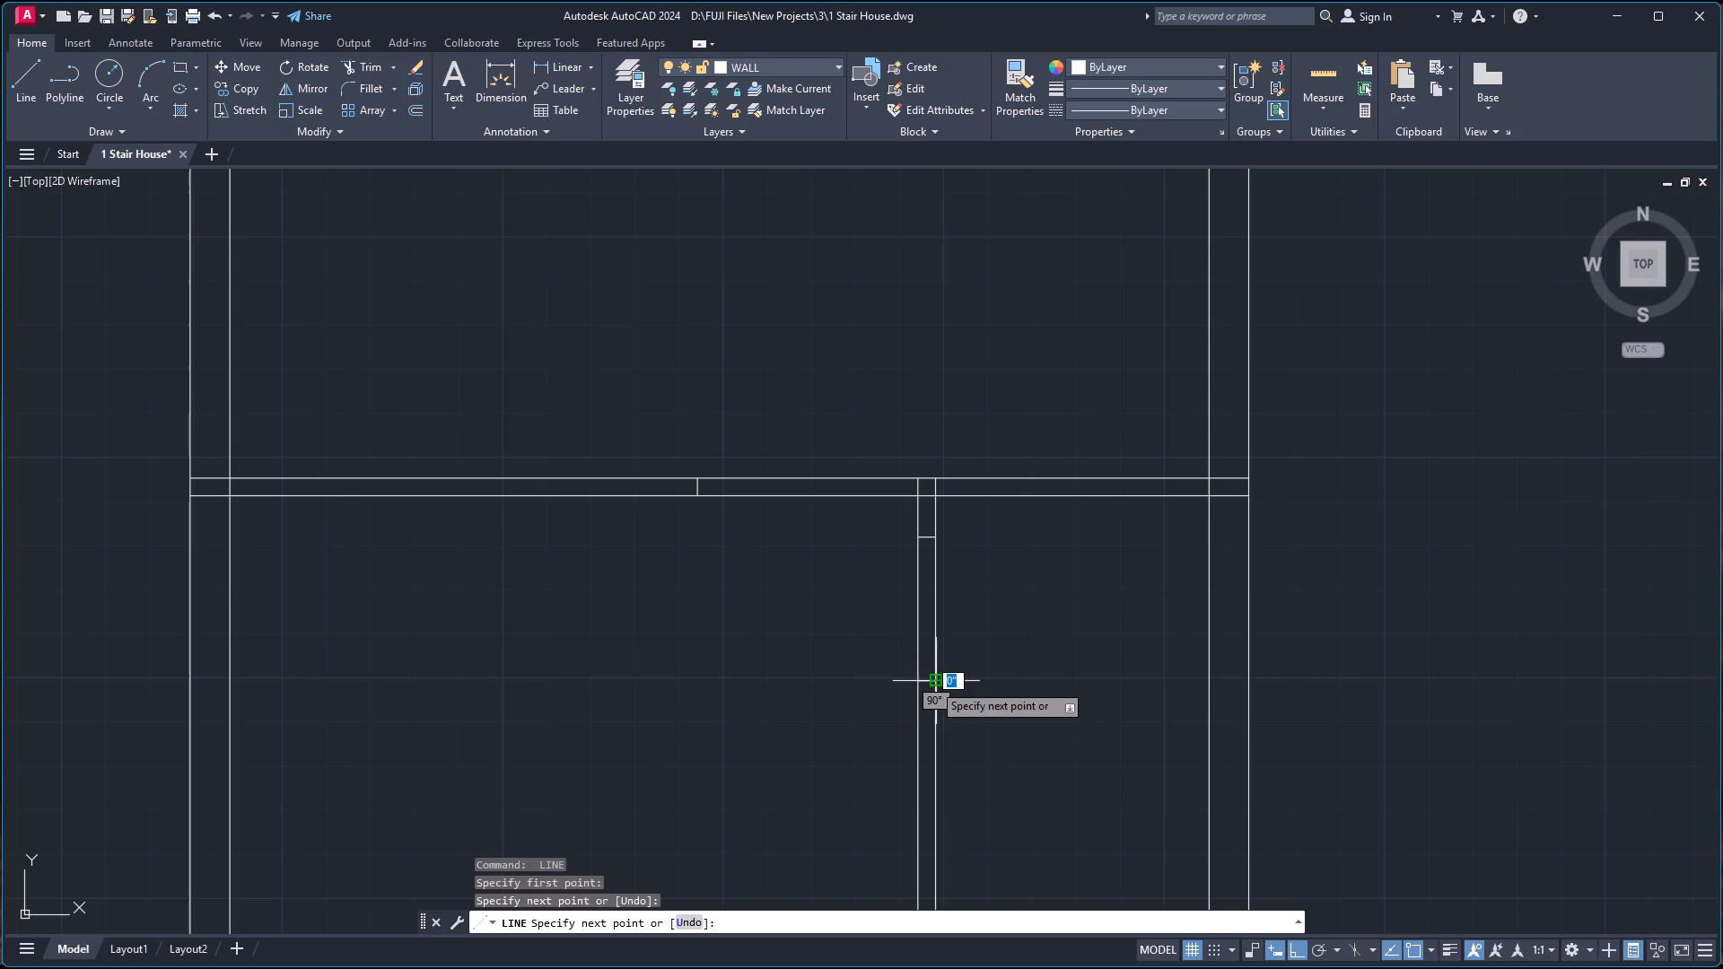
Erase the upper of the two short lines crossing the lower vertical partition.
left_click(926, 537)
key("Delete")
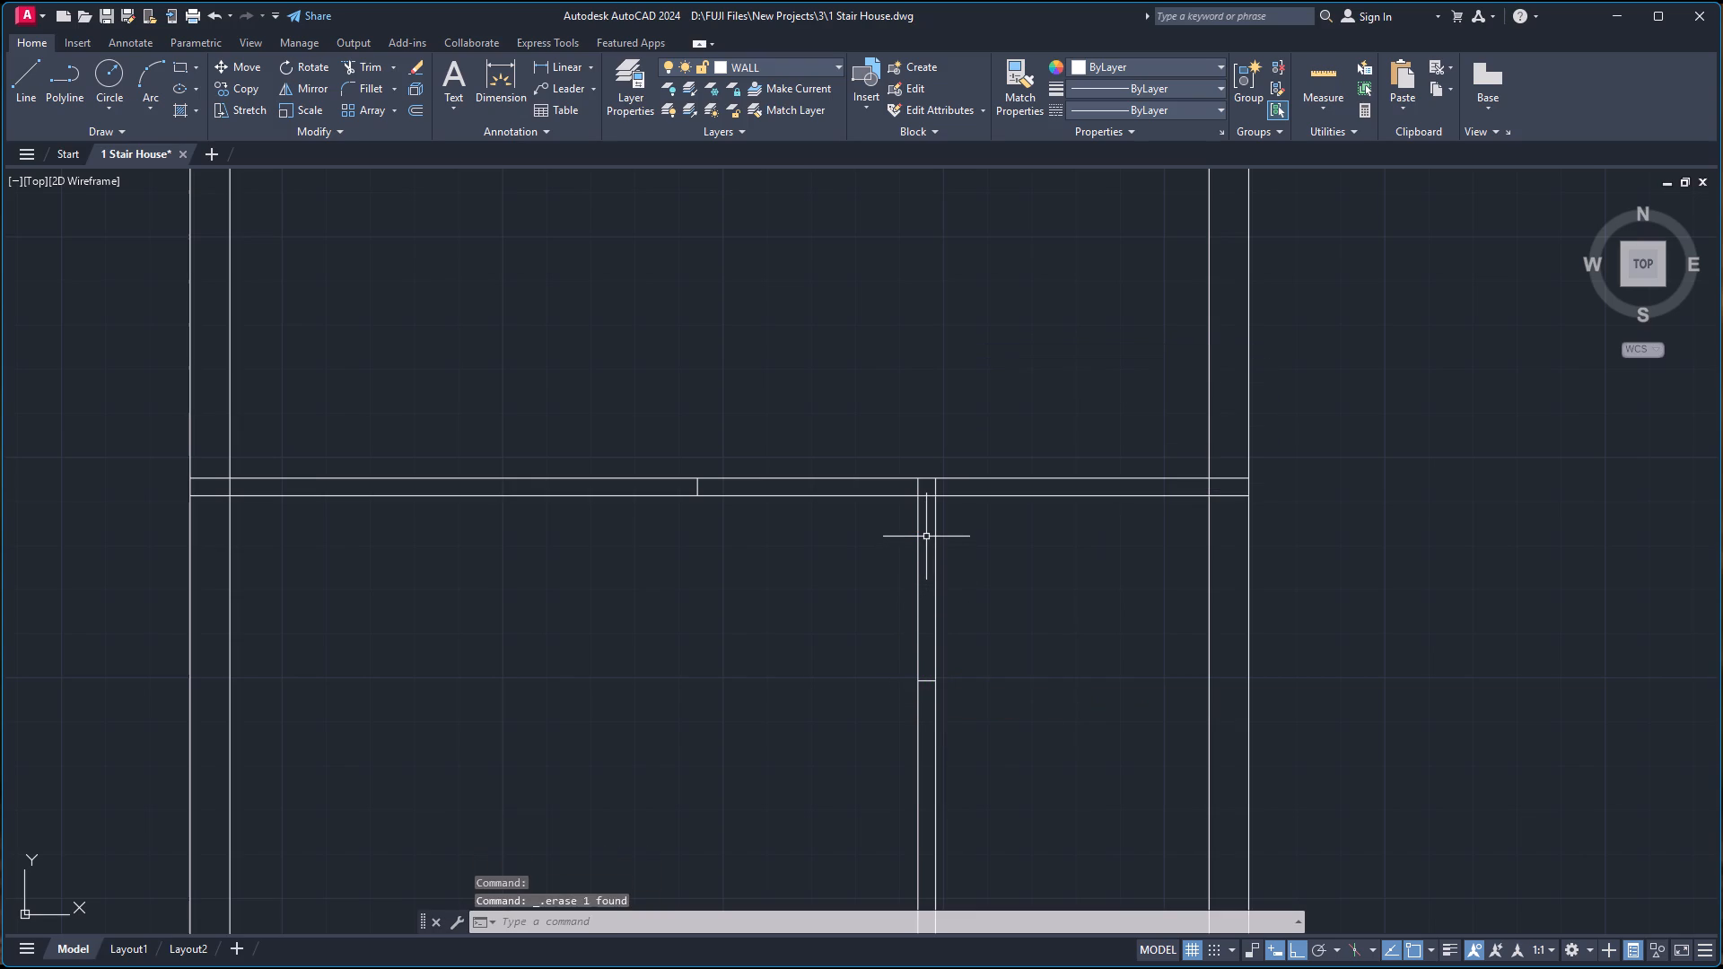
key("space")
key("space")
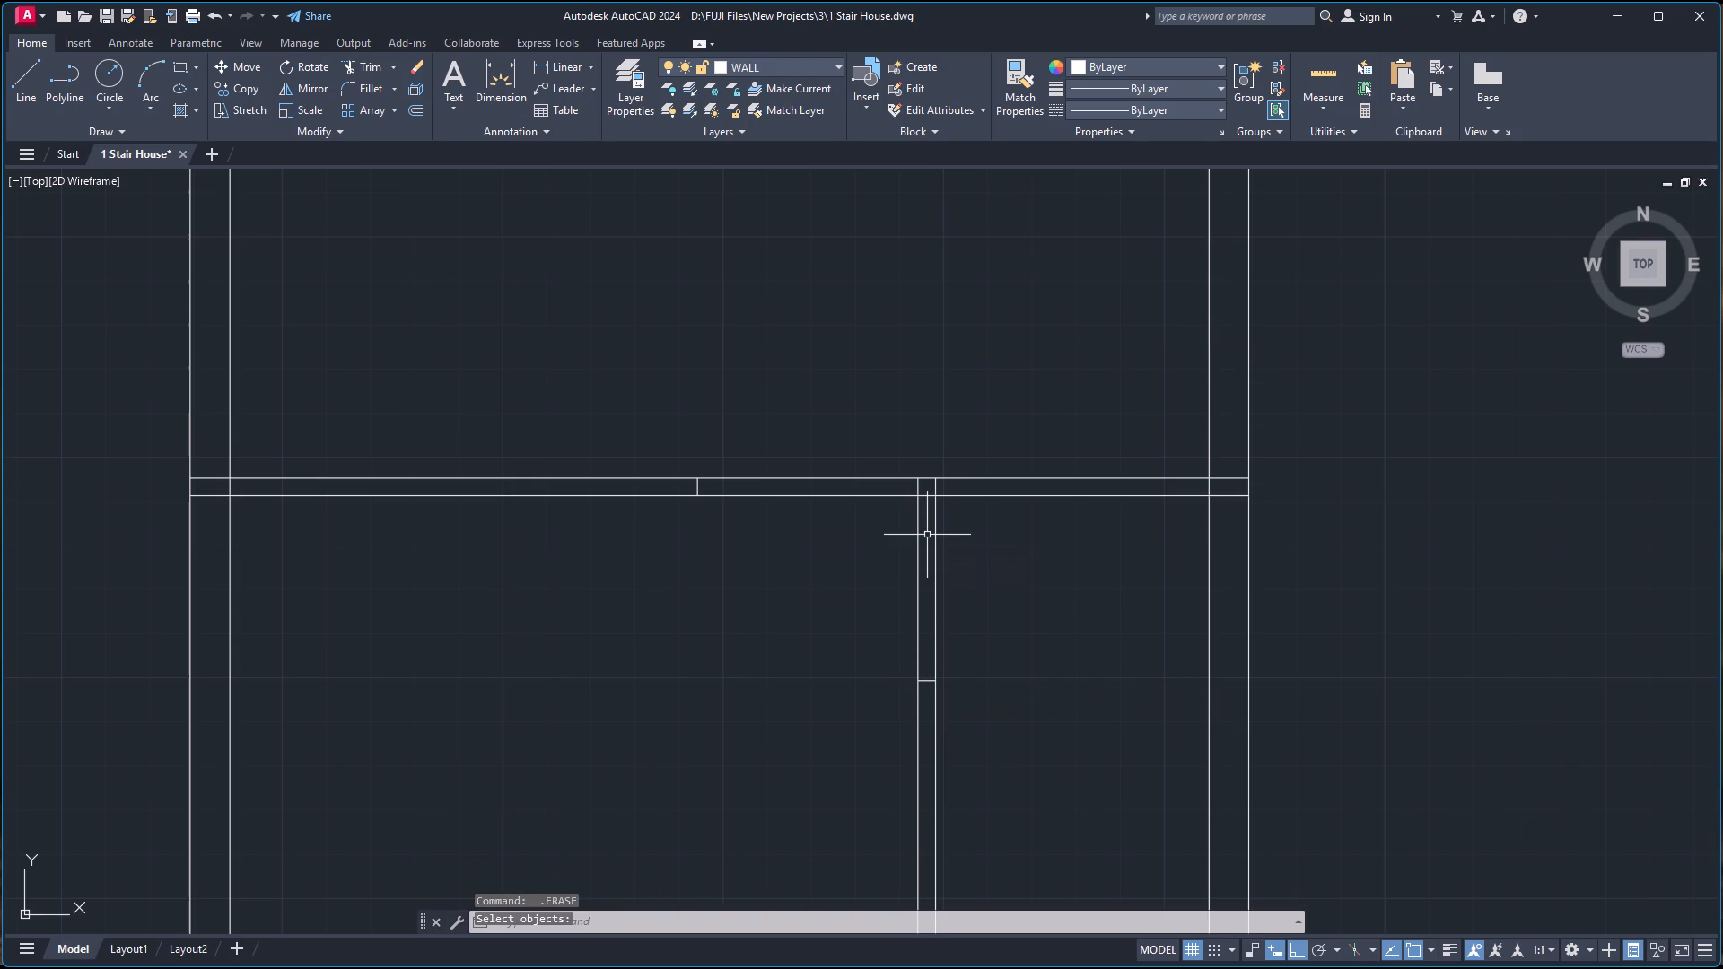
Draw a short horizontal line across the lower vertical partition, just below the lowest horizontal partition.
key("l")
key("Return")
scroll(927, 535, "up", 2)
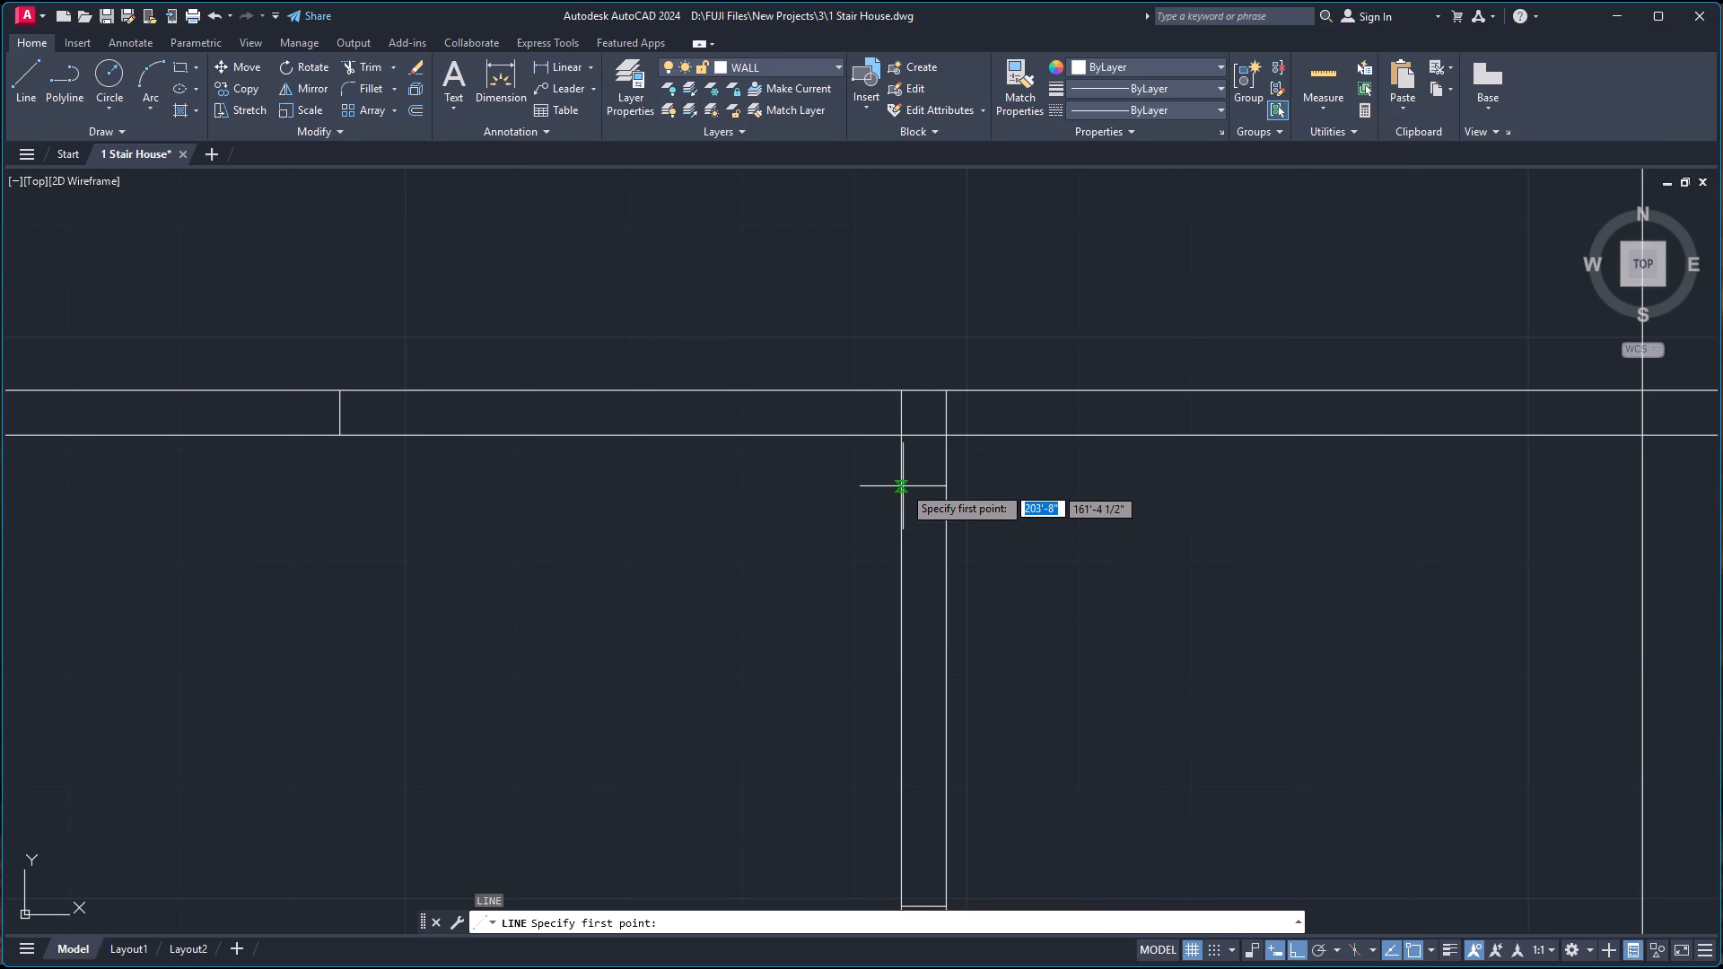
left_click(903, 481)
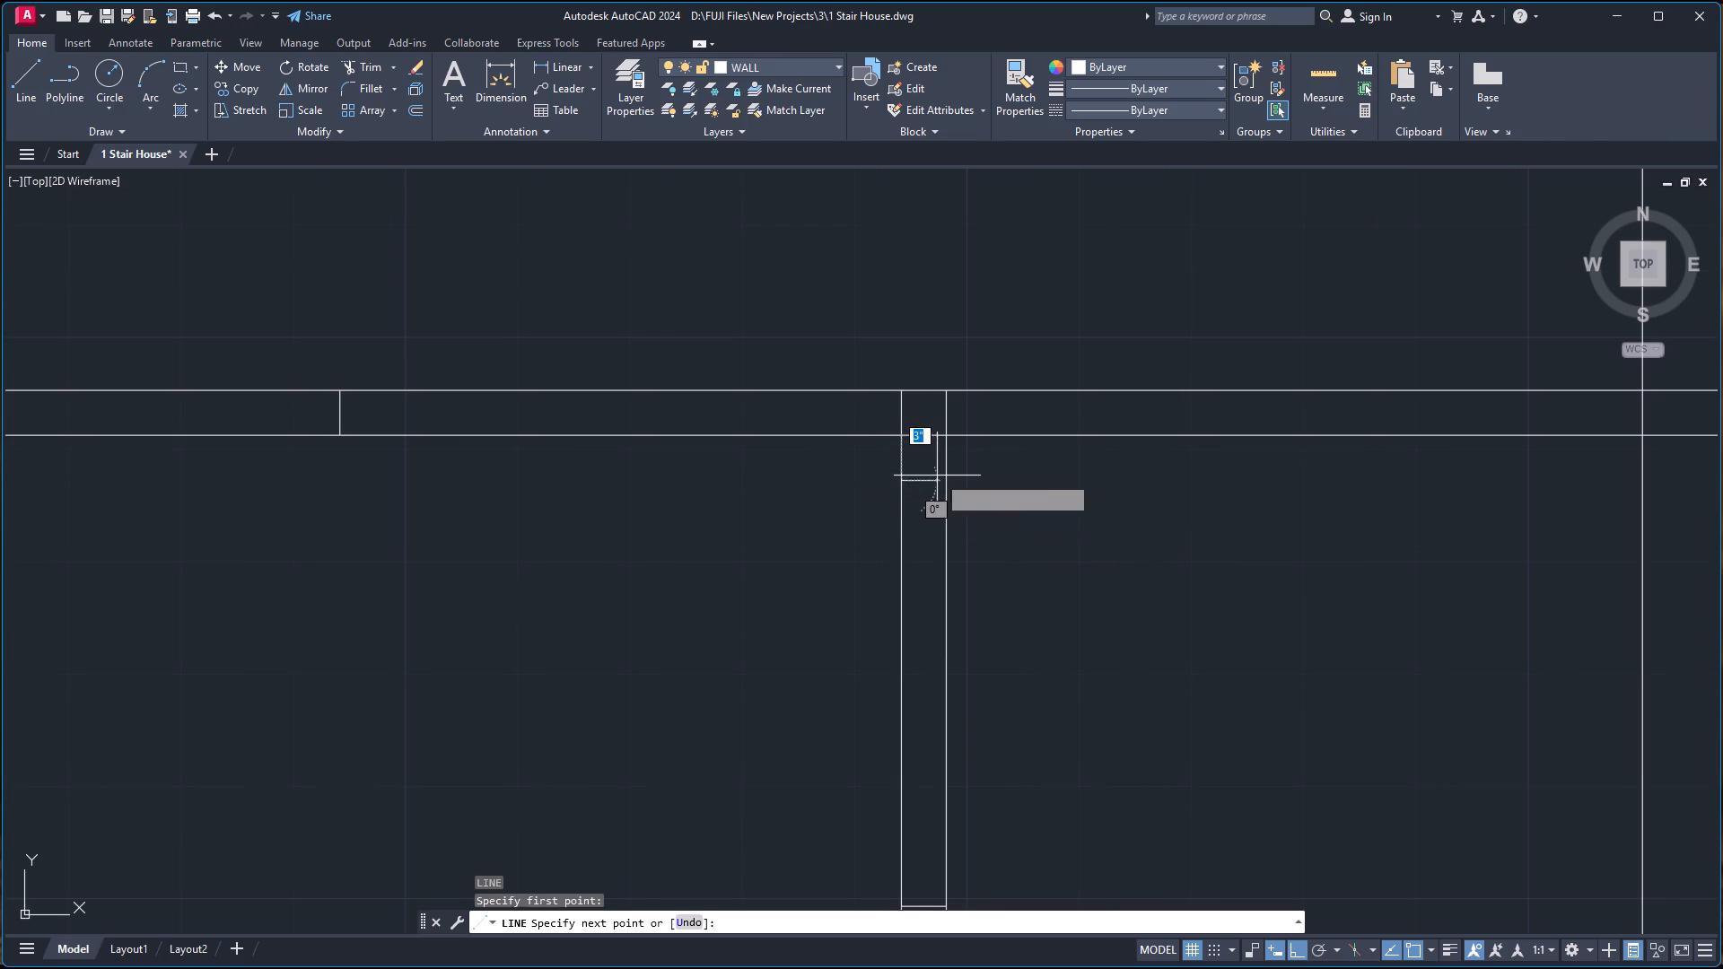
left_click(945, 479)
key("b")
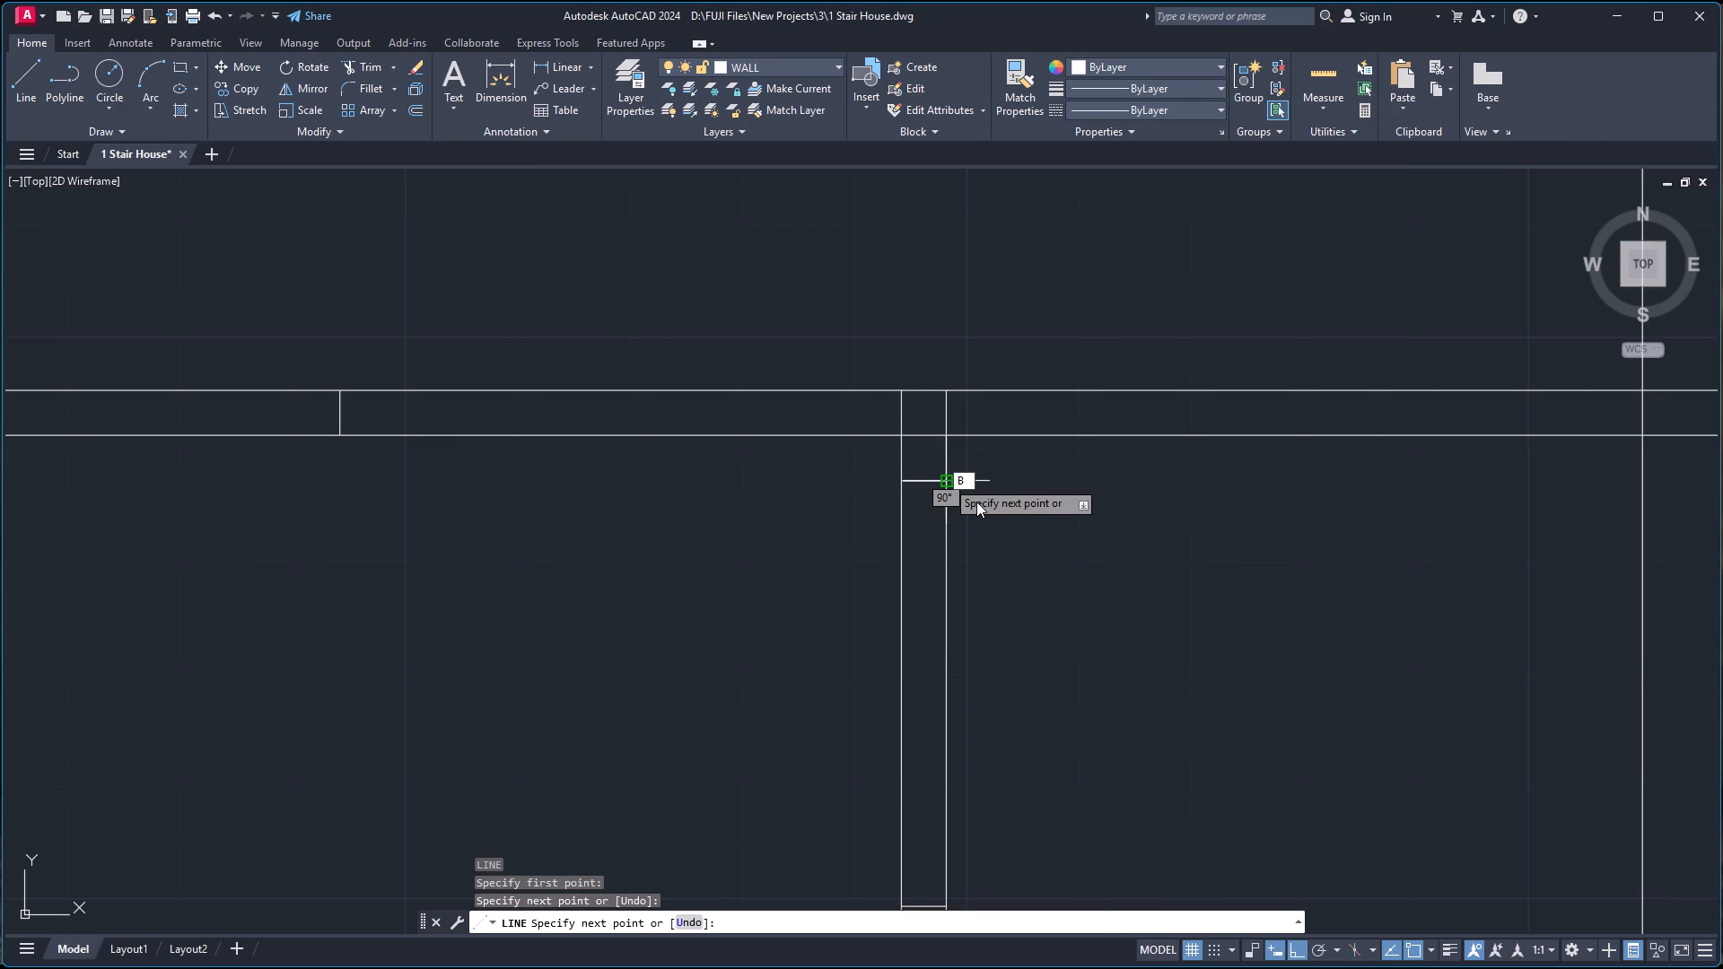
scroll(976, 502, "down", 1)
key("Escape")
key("space")
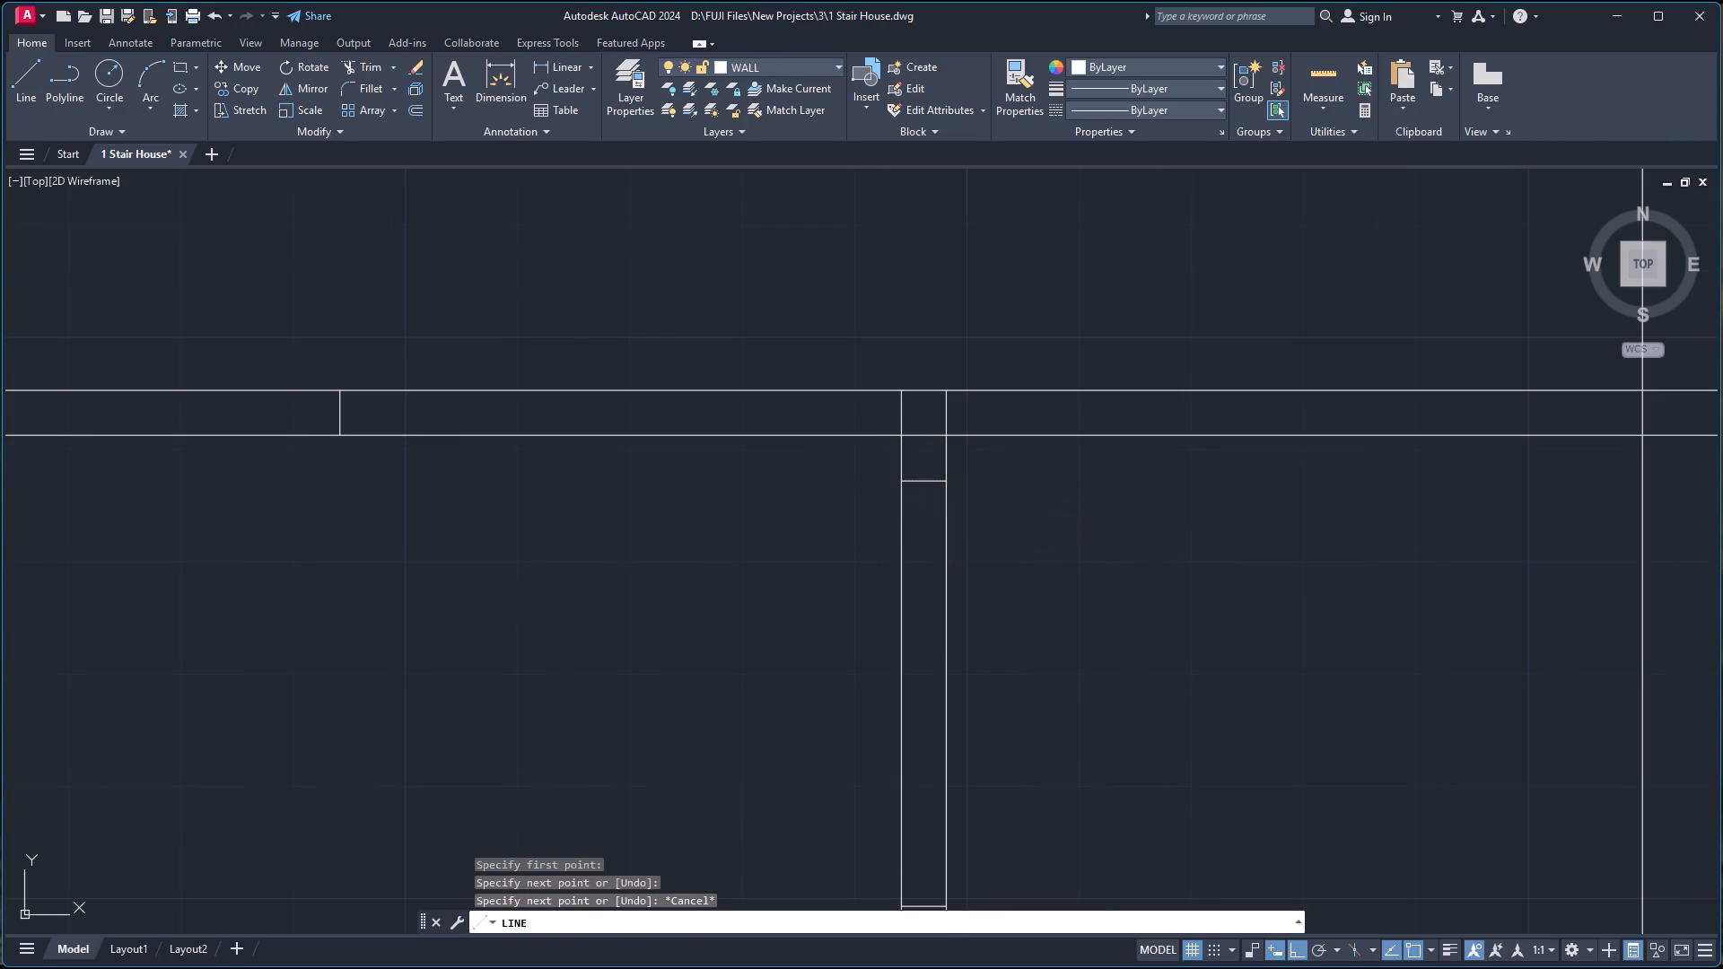
scroll(1028, 468, "down", 3)
scroll(1016, 558, "up", 2)
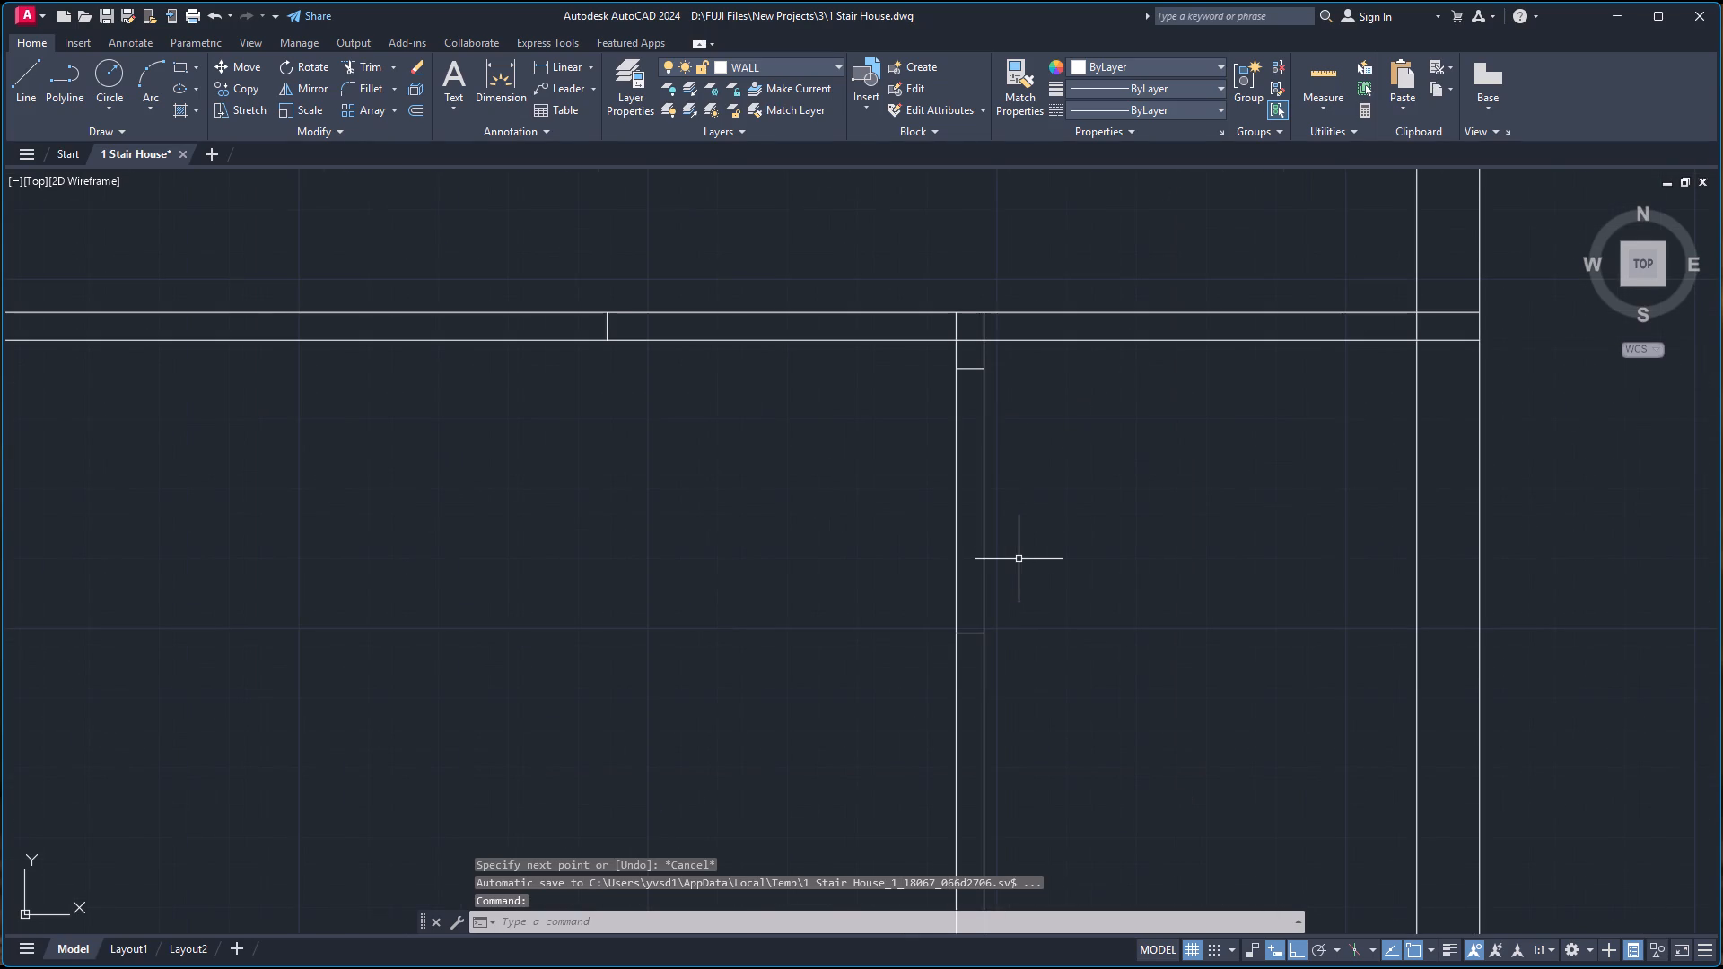
Trim the lower vertical partition's two lines between its short cross lines to open a doorway.
type("TR")
key("Return")
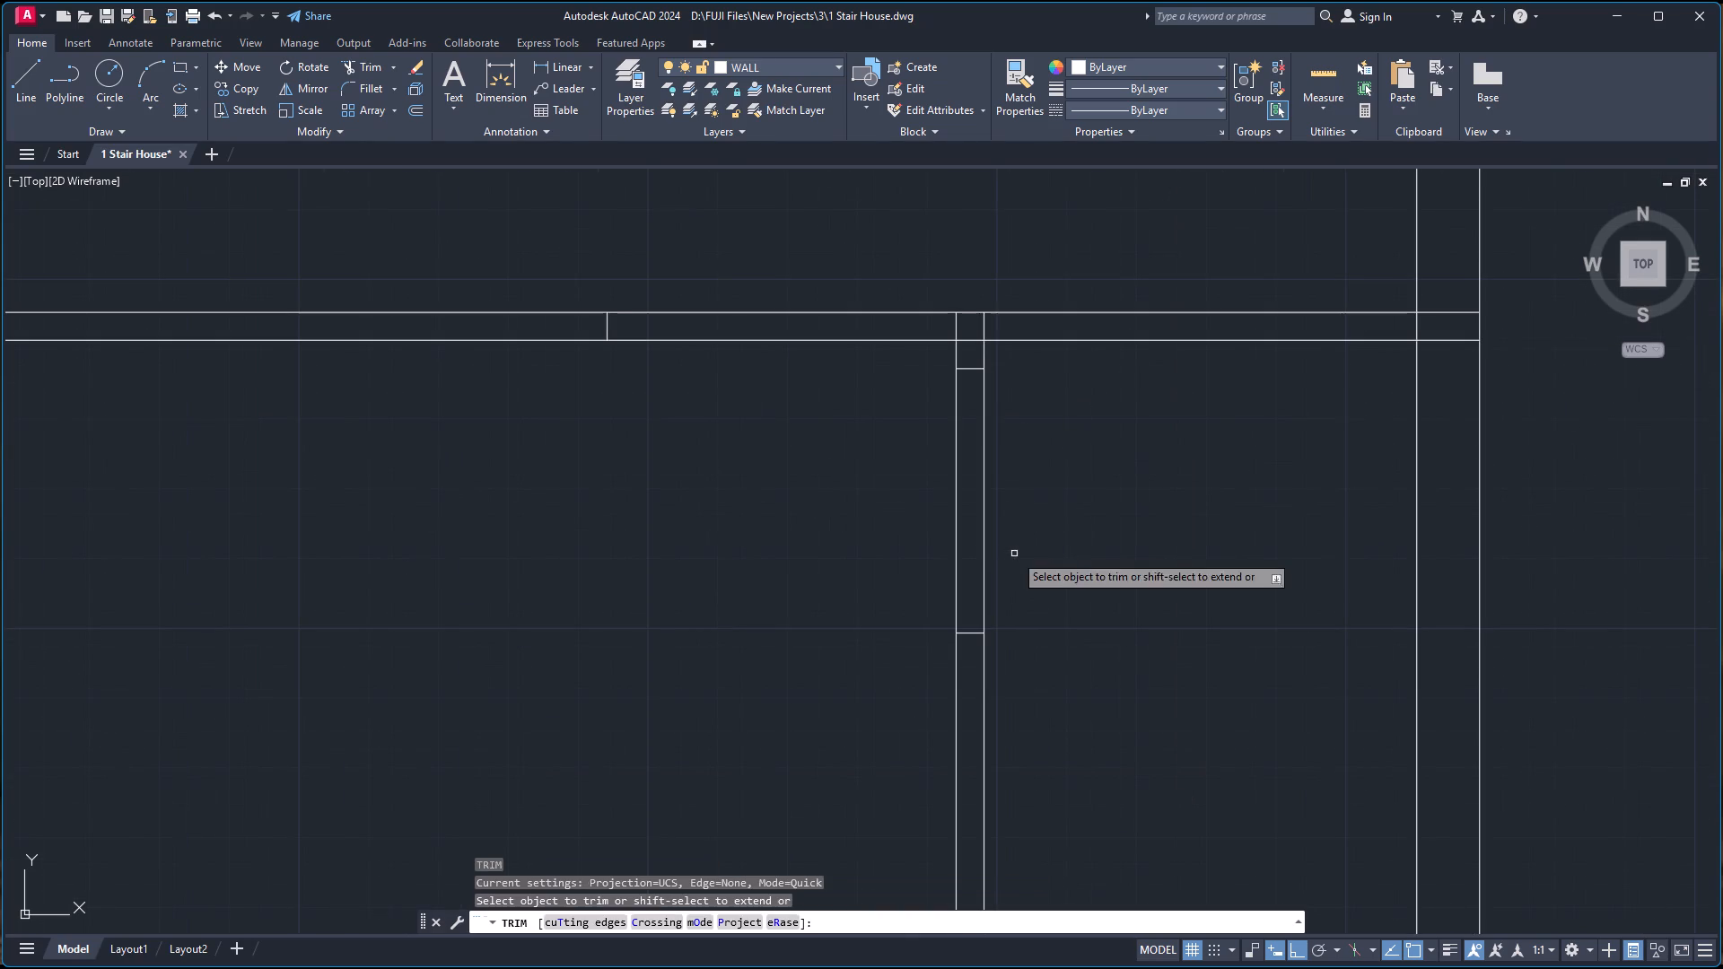
left_click(914, 541)
left_click(1006, 540)
Trim openings in the lowest horizontal partition and the bottom outer wall, on the left side of the lower vertical partition.
scroll(1003, 534, "down", 3)
scroll(970, 497, "up", 2)
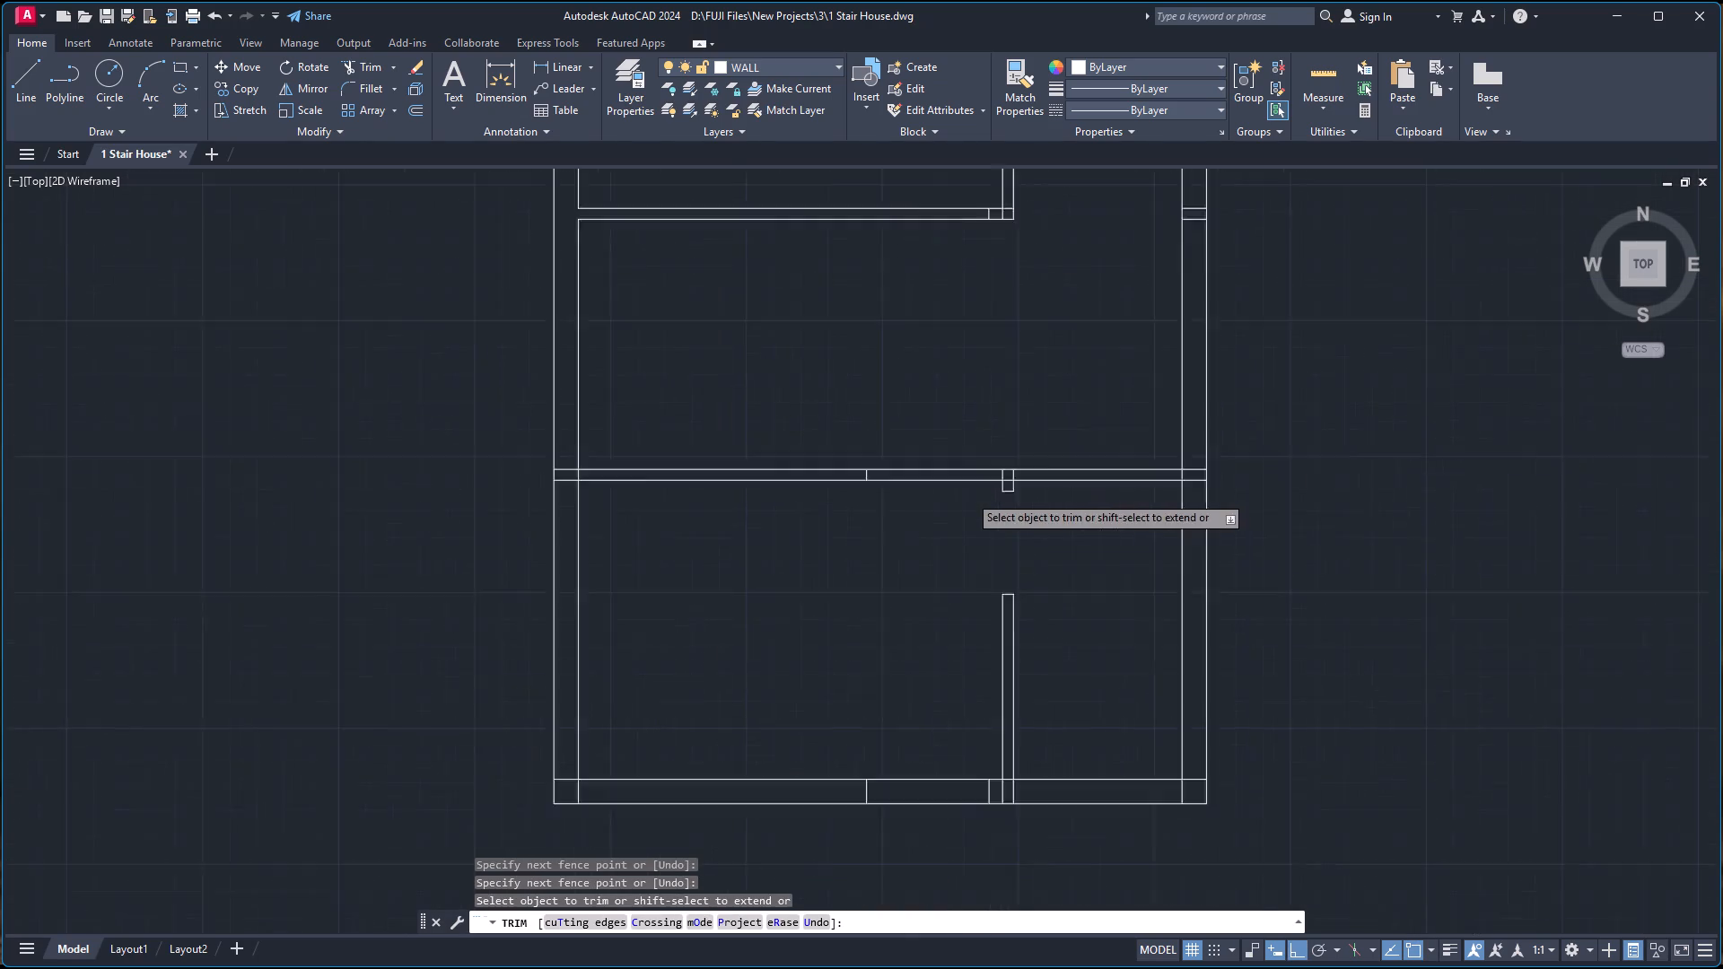
left_click(928, 406)
left_click(936, 541)
scroll(936, 541, "down", 3)
scroll(931, 624, "up", 2)
left_click(928, 662)
left_click(923, 742)
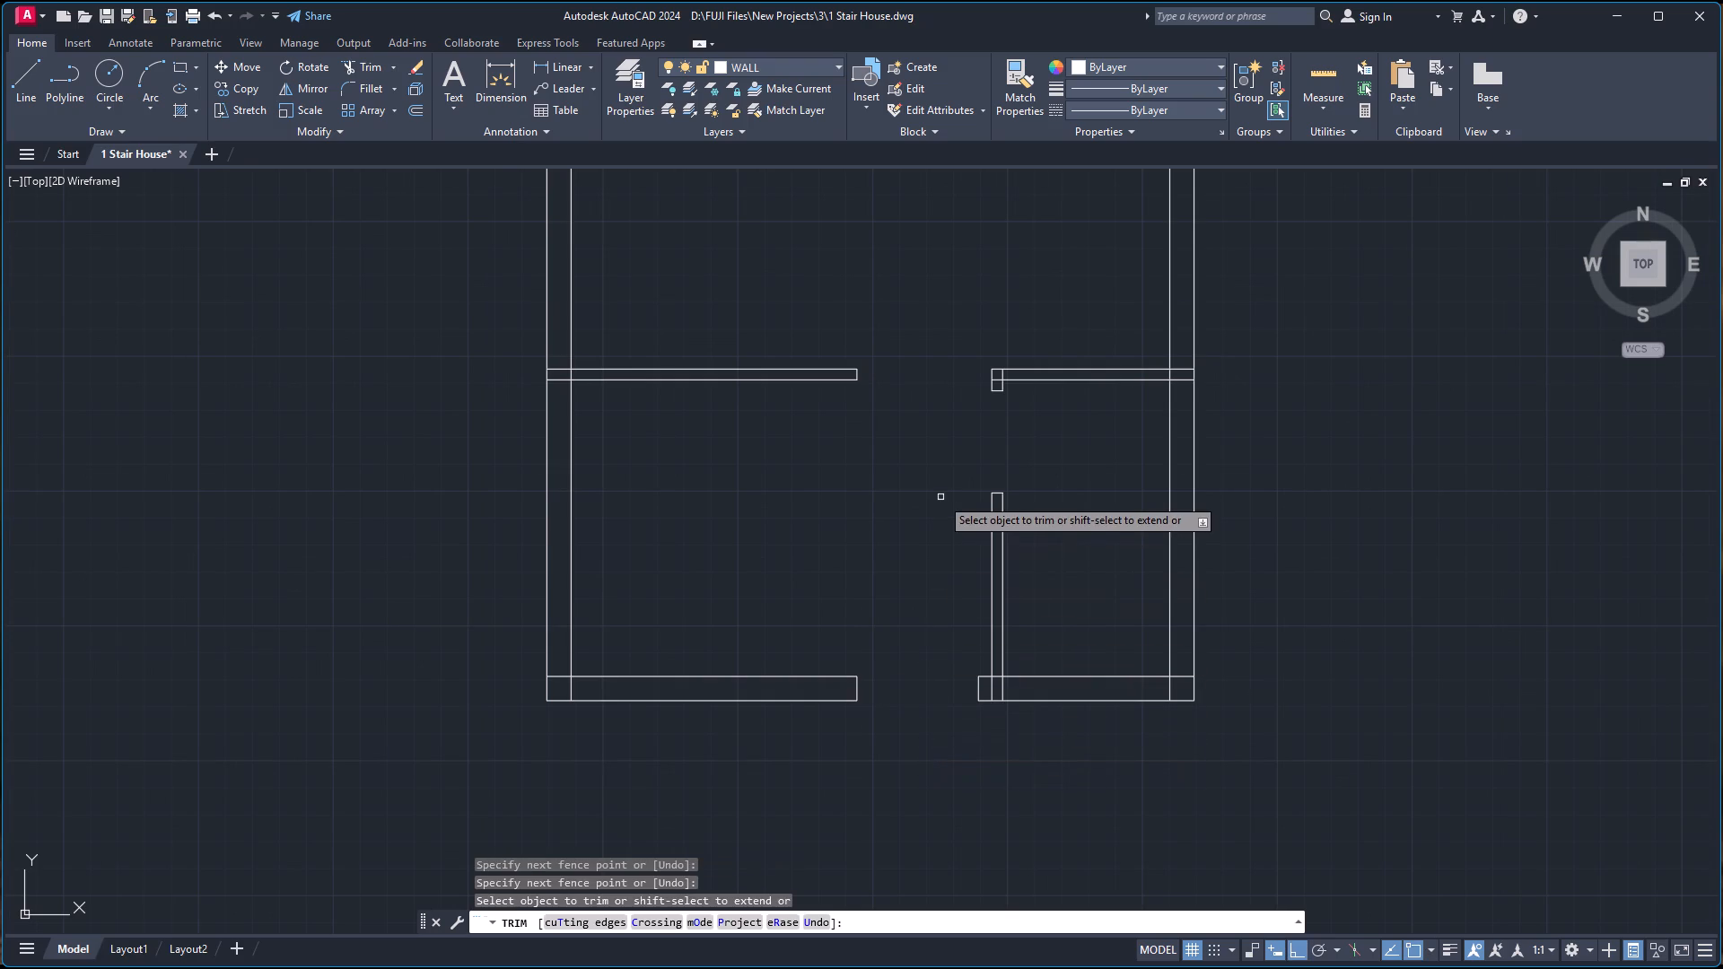
Trim openings in the second horizontal partition beside the right wall and in the upper vertical partition just above the uppermost horizontal partition.
scroll(940, 497, "down", 2)
scroll(935, 312, "up", 1)
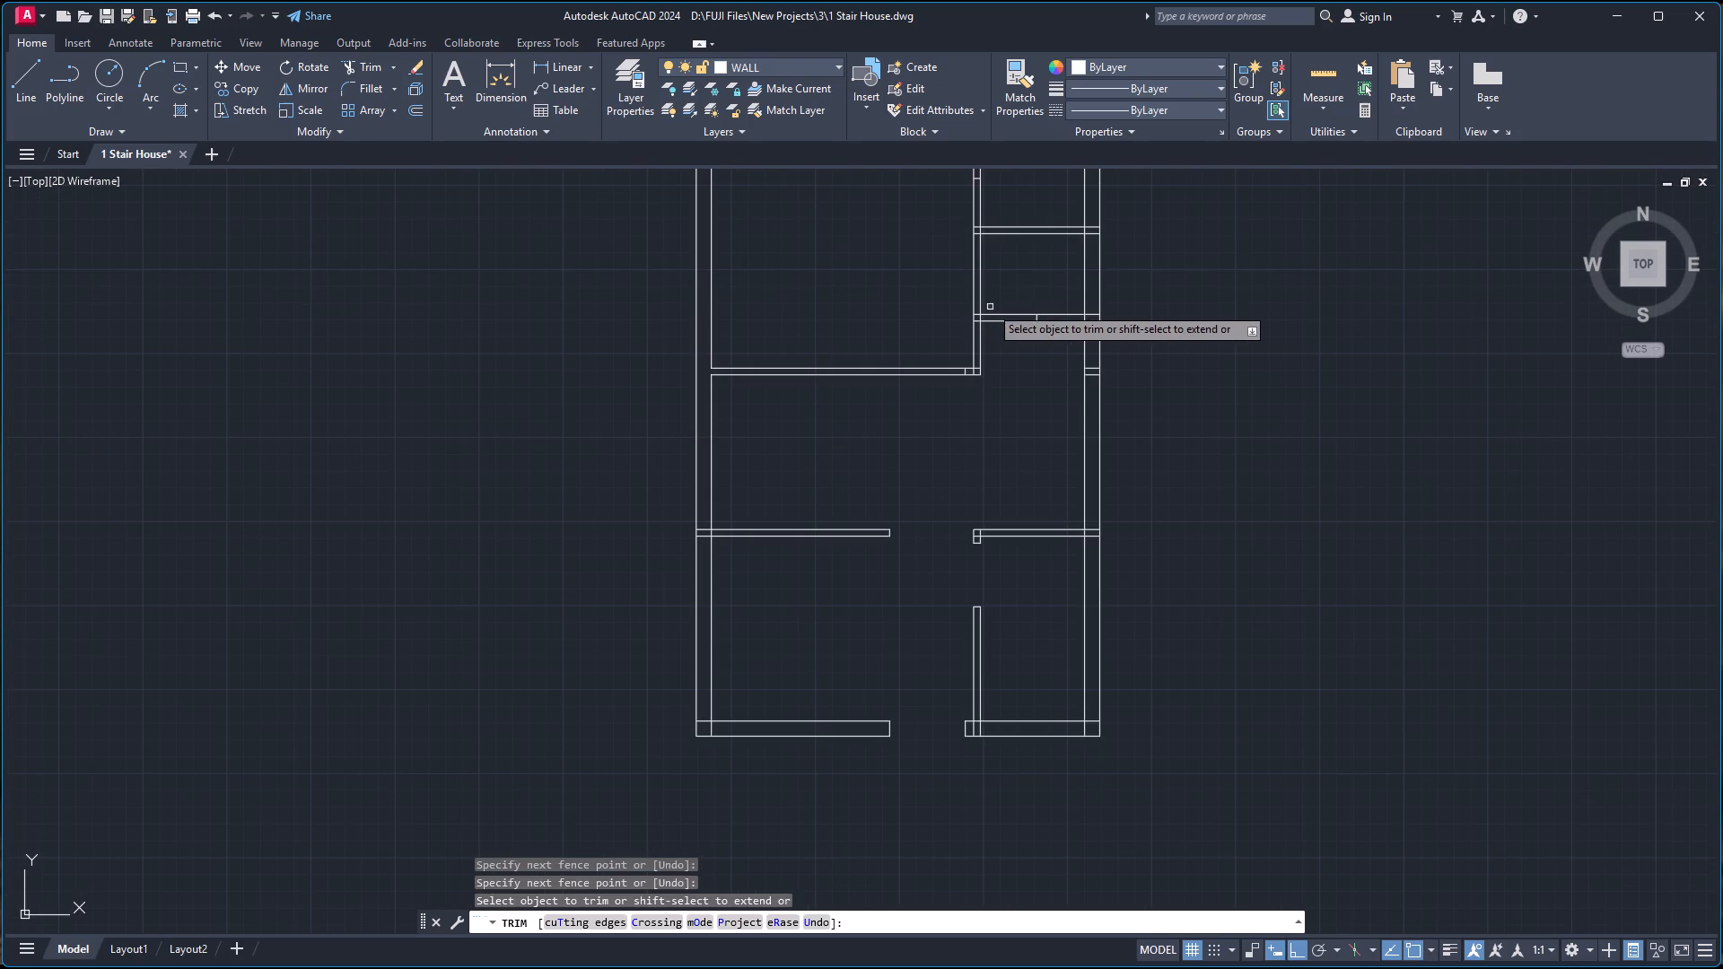
left_click(1062, 292)
left_click(1061, 348)
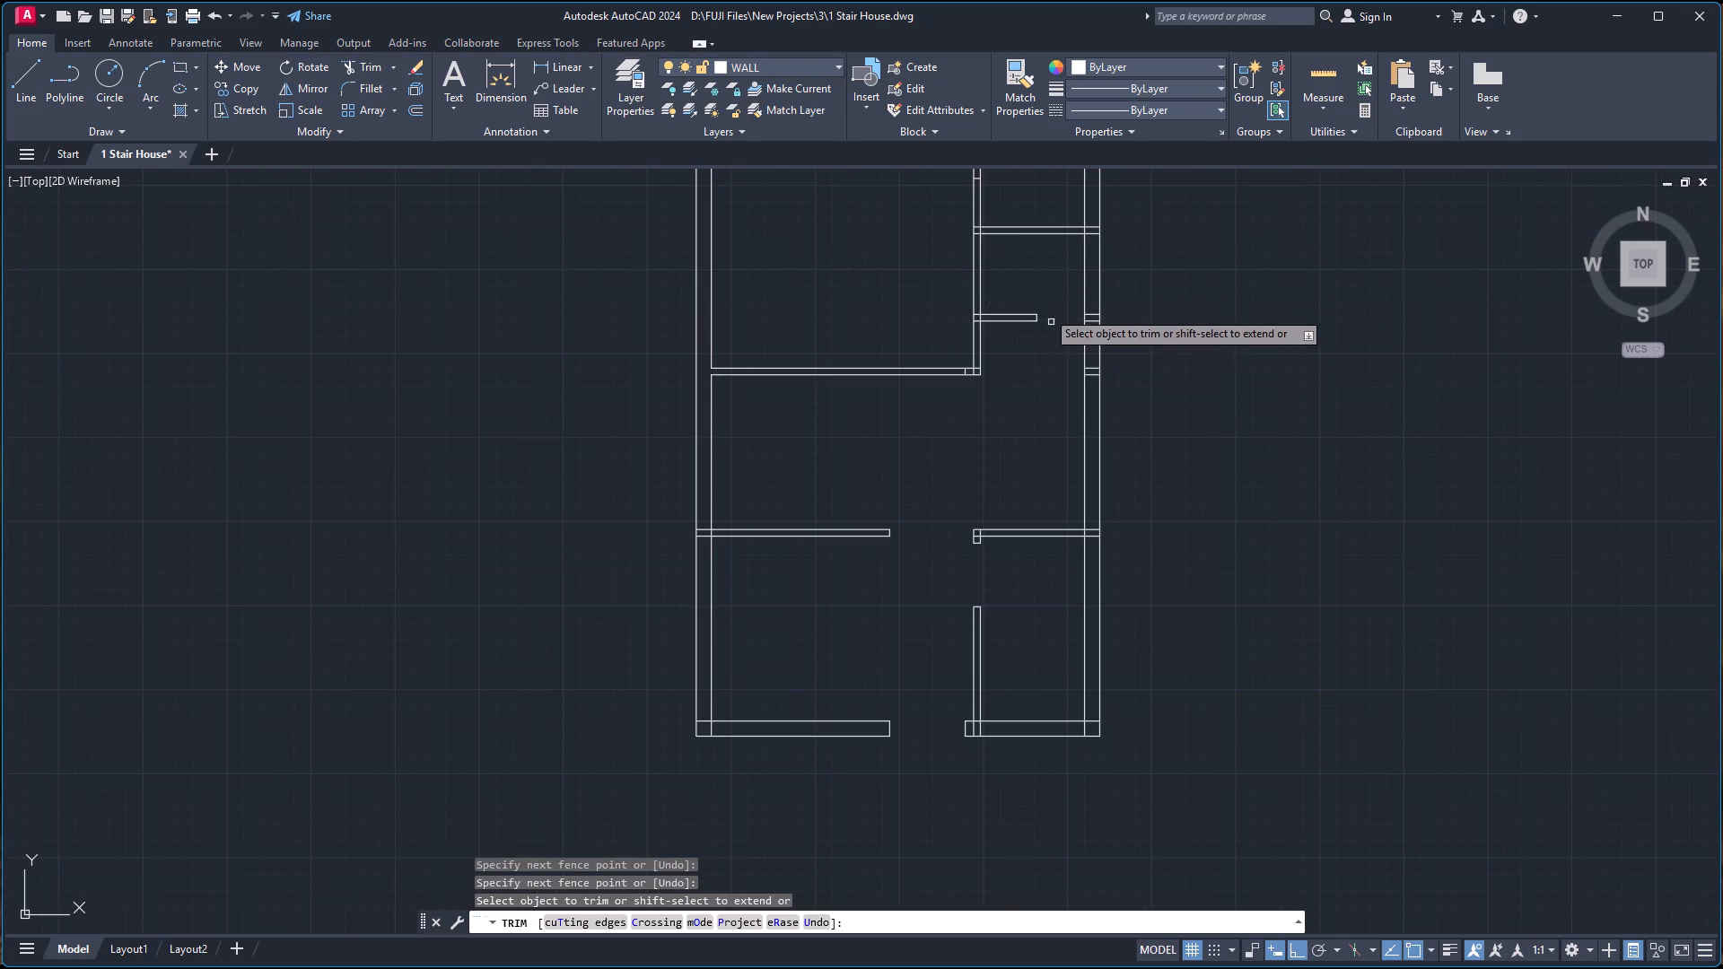
scroll(1018, 244, "down", 1)
scroll(993, 212, "up", 3)
left_click(942, 235)
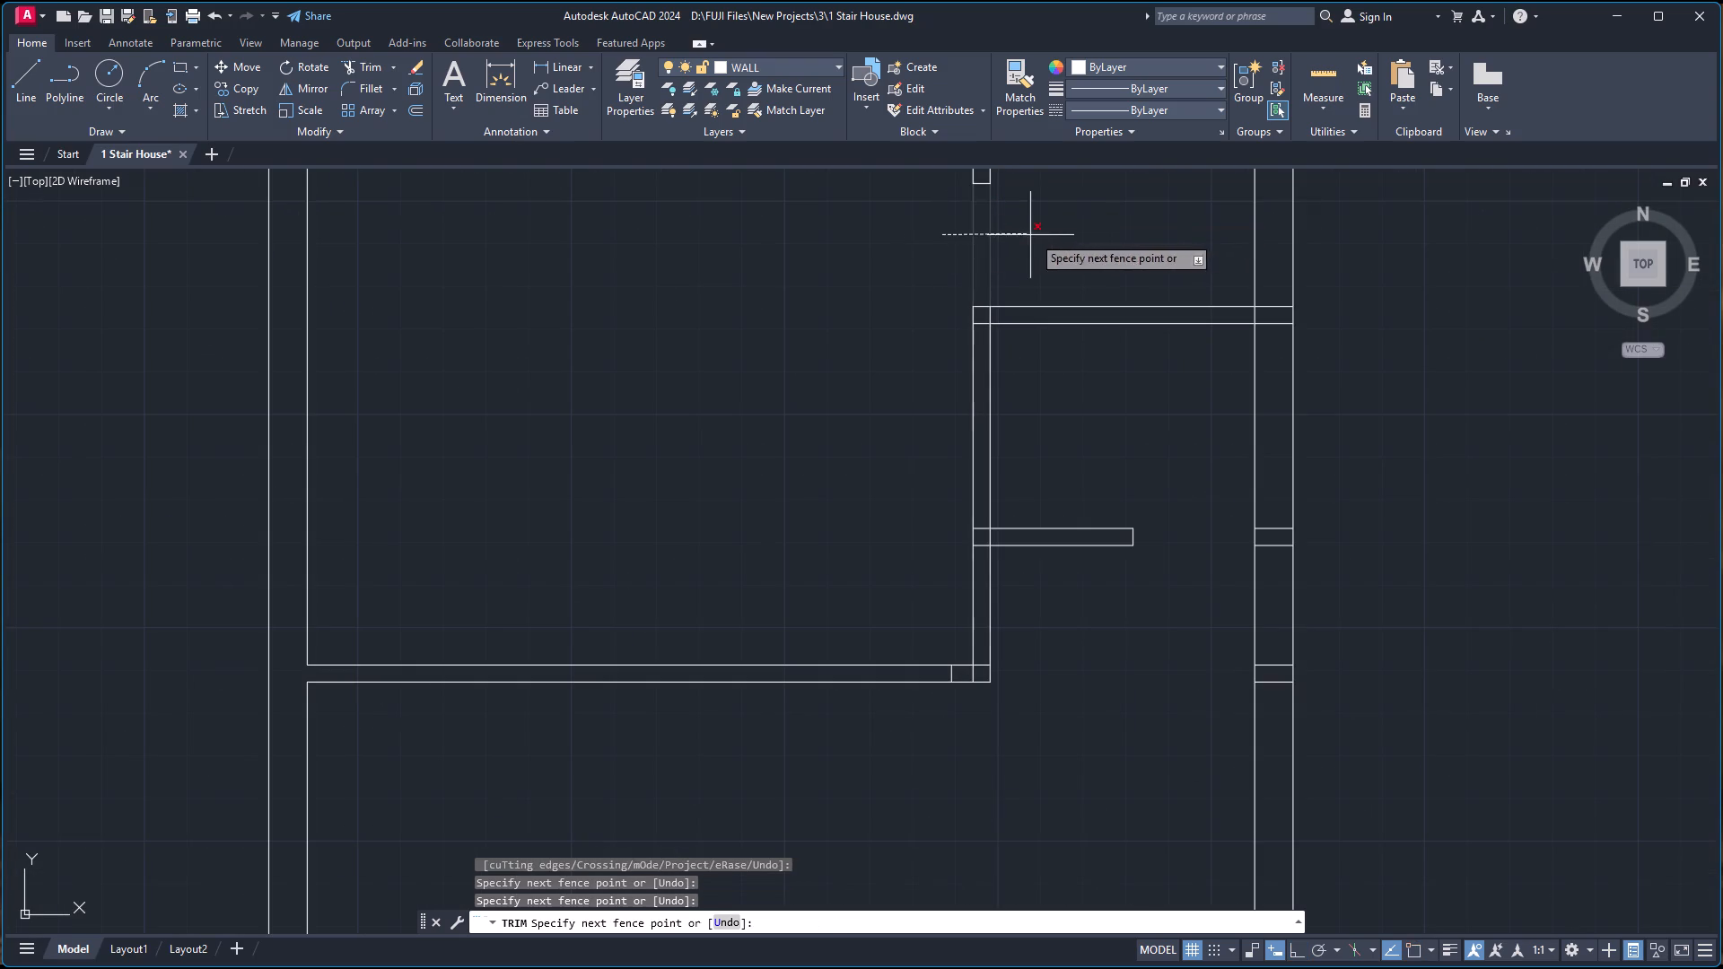
left_click(1037, 236)
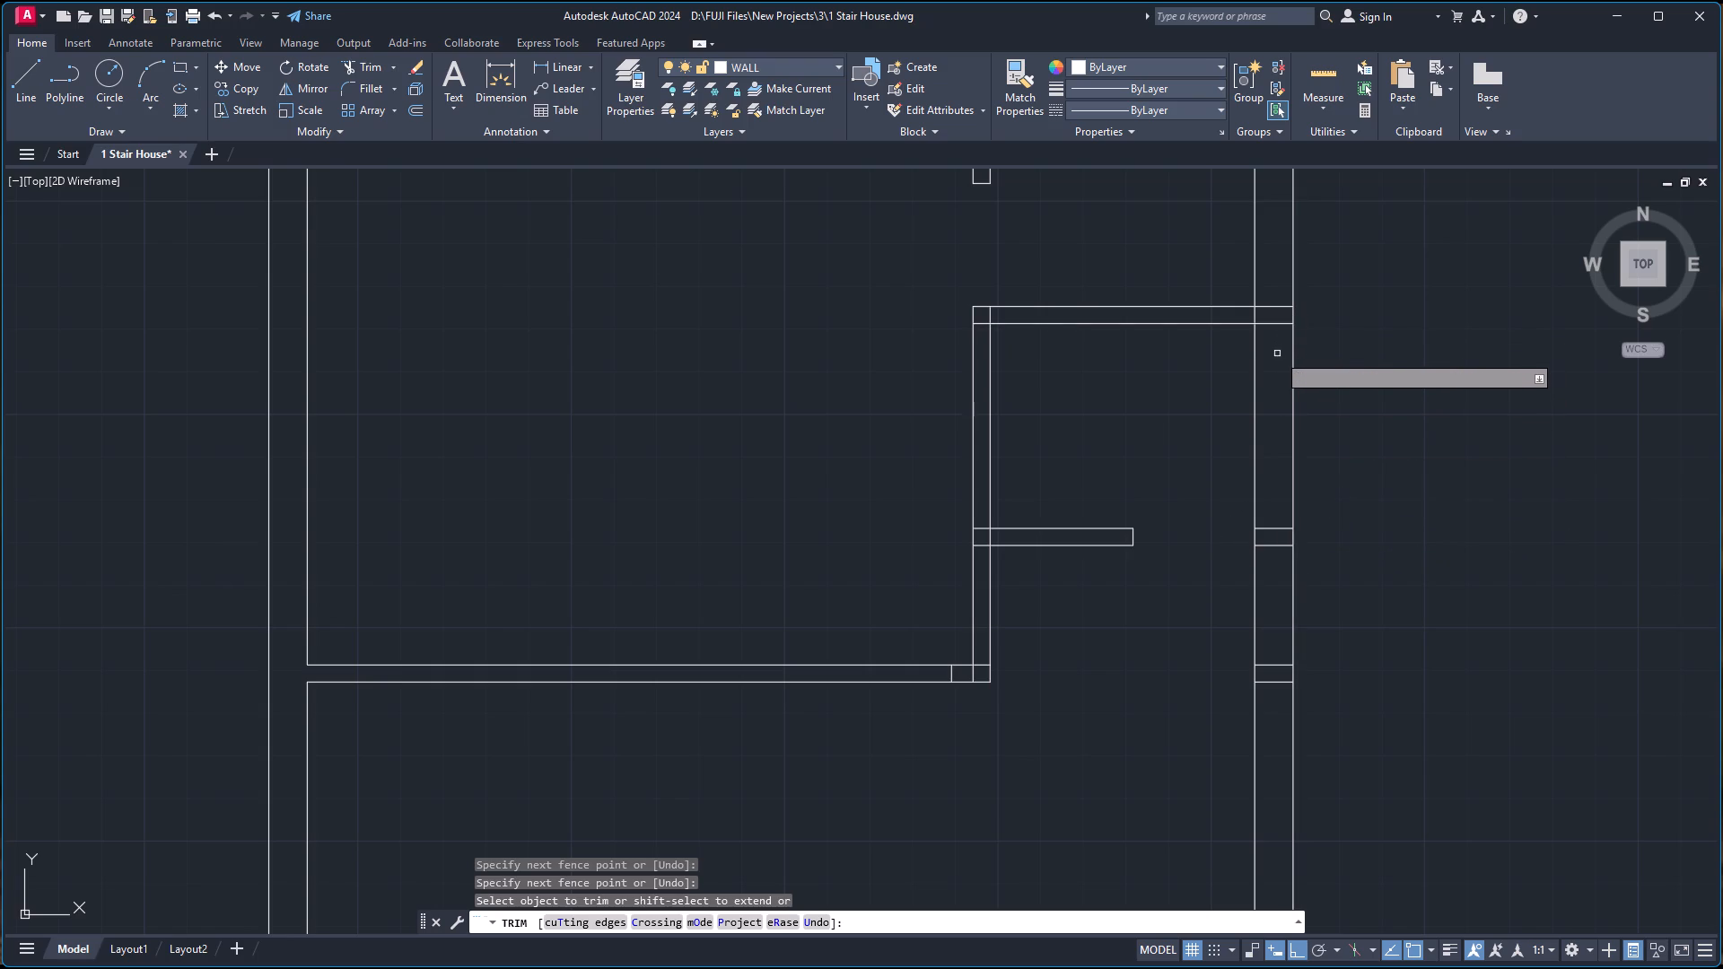
Trim the overlapping lines where the lowest horizontal partition meets the left outer wall.
scroll(1279, 371, "down", 2)
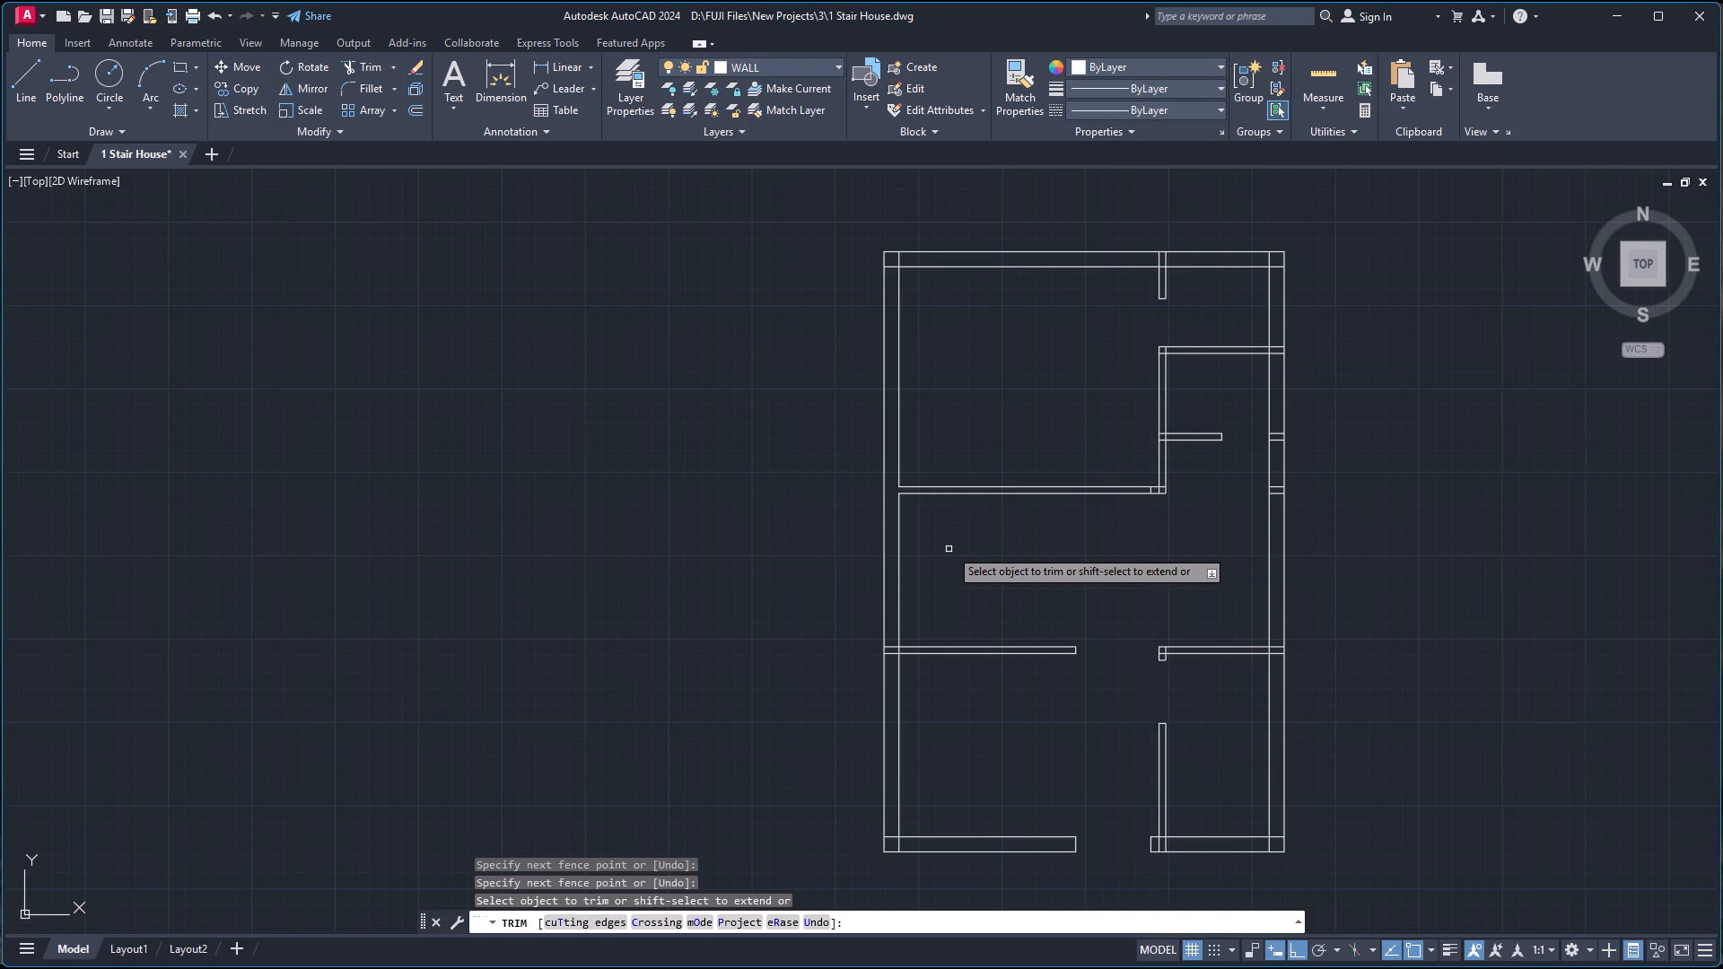
scroll(967, 650, "up", 2)
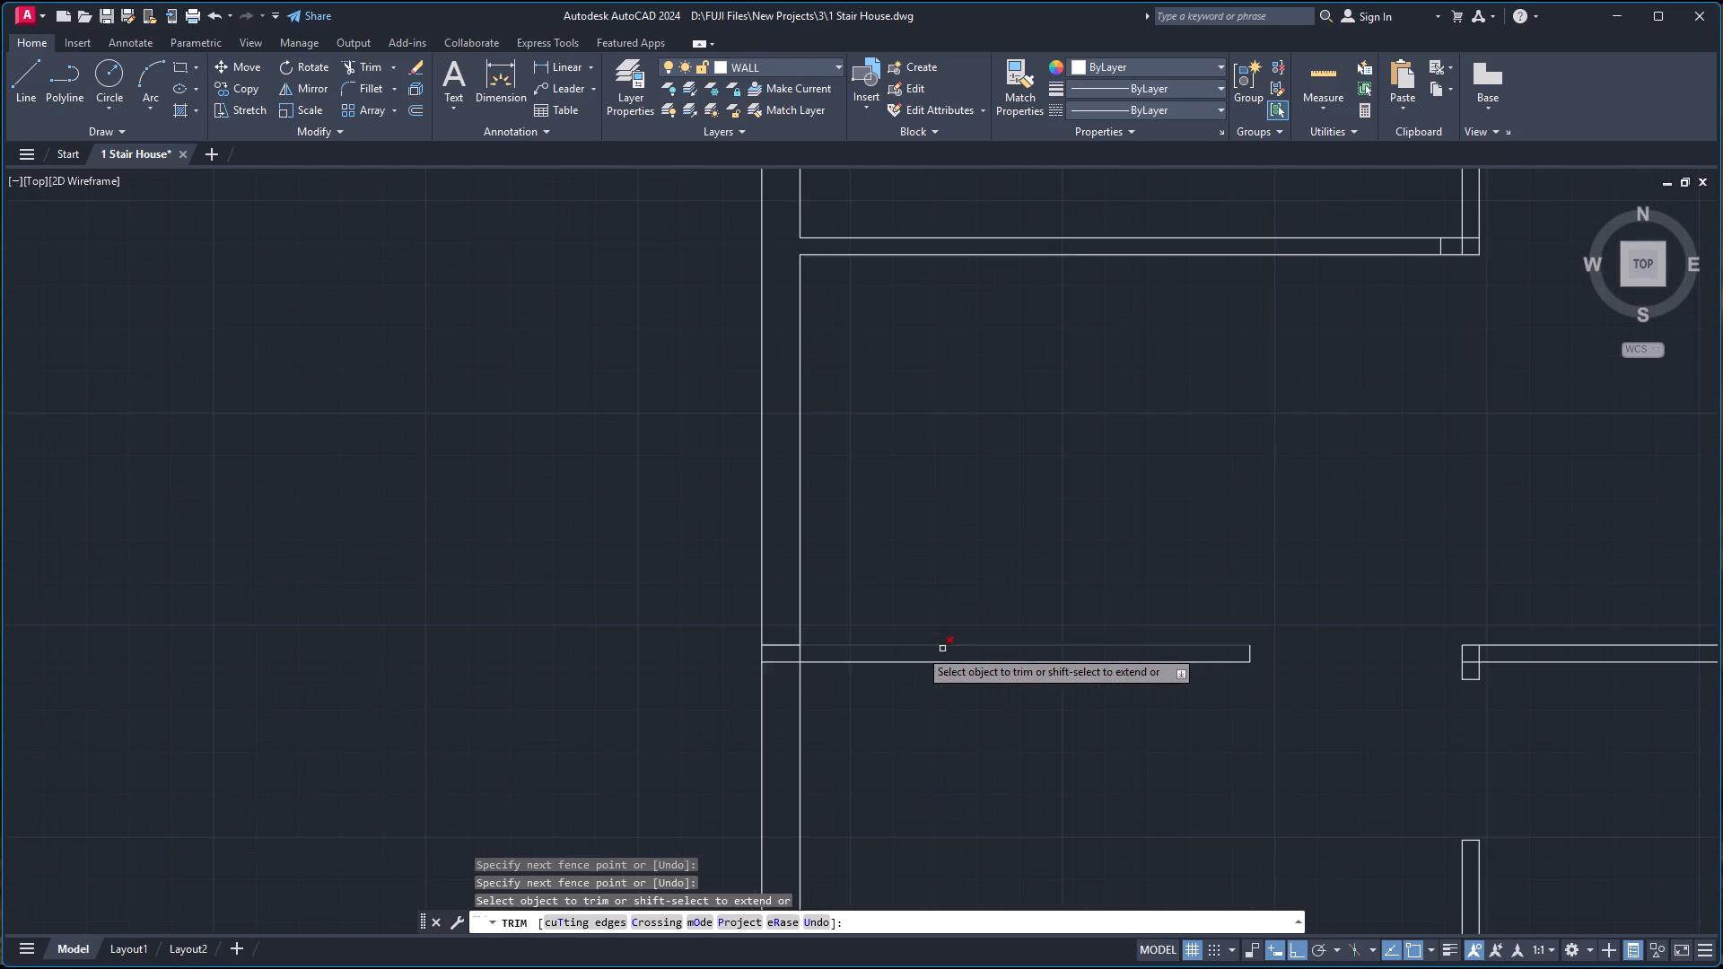
left_click(781, 689)
left_click(796, 653)
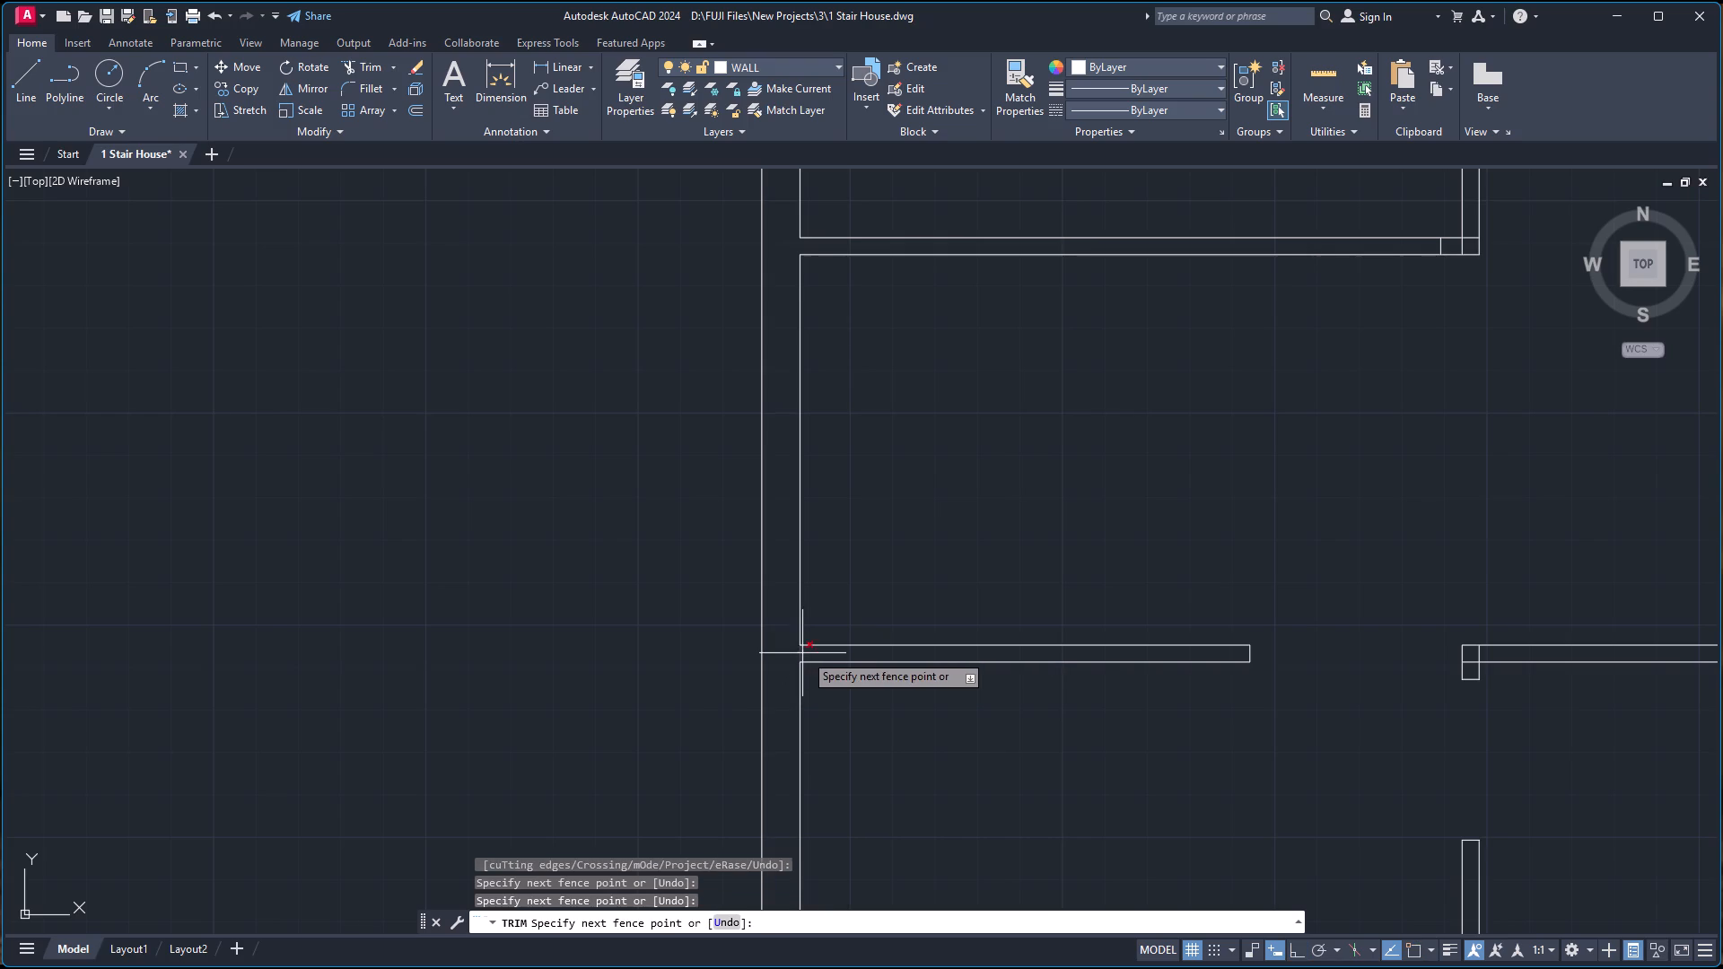
left_click(805, 653)
Trim the overlapping wall lines at the bottom-left corner of the outer walls.
scroll(805, 659, "down", 3)
scroll(814, 801, "up", 2)
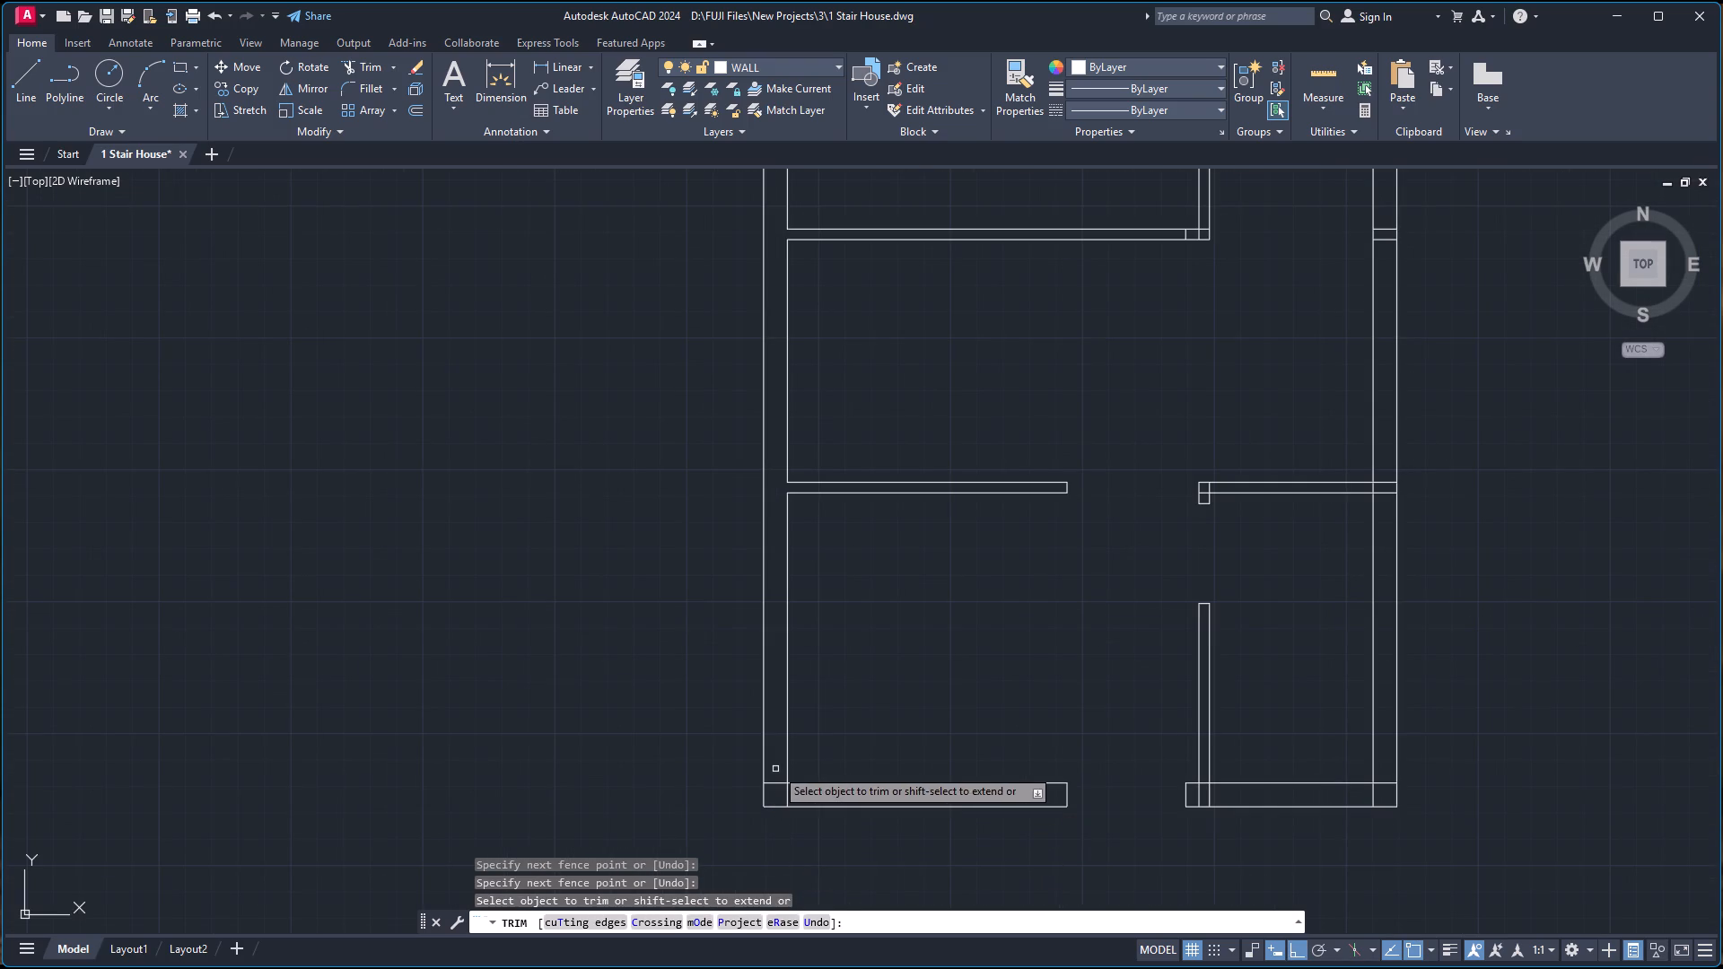
left_click_drag(775, 768, 777, 778)
left_click(792, 799)
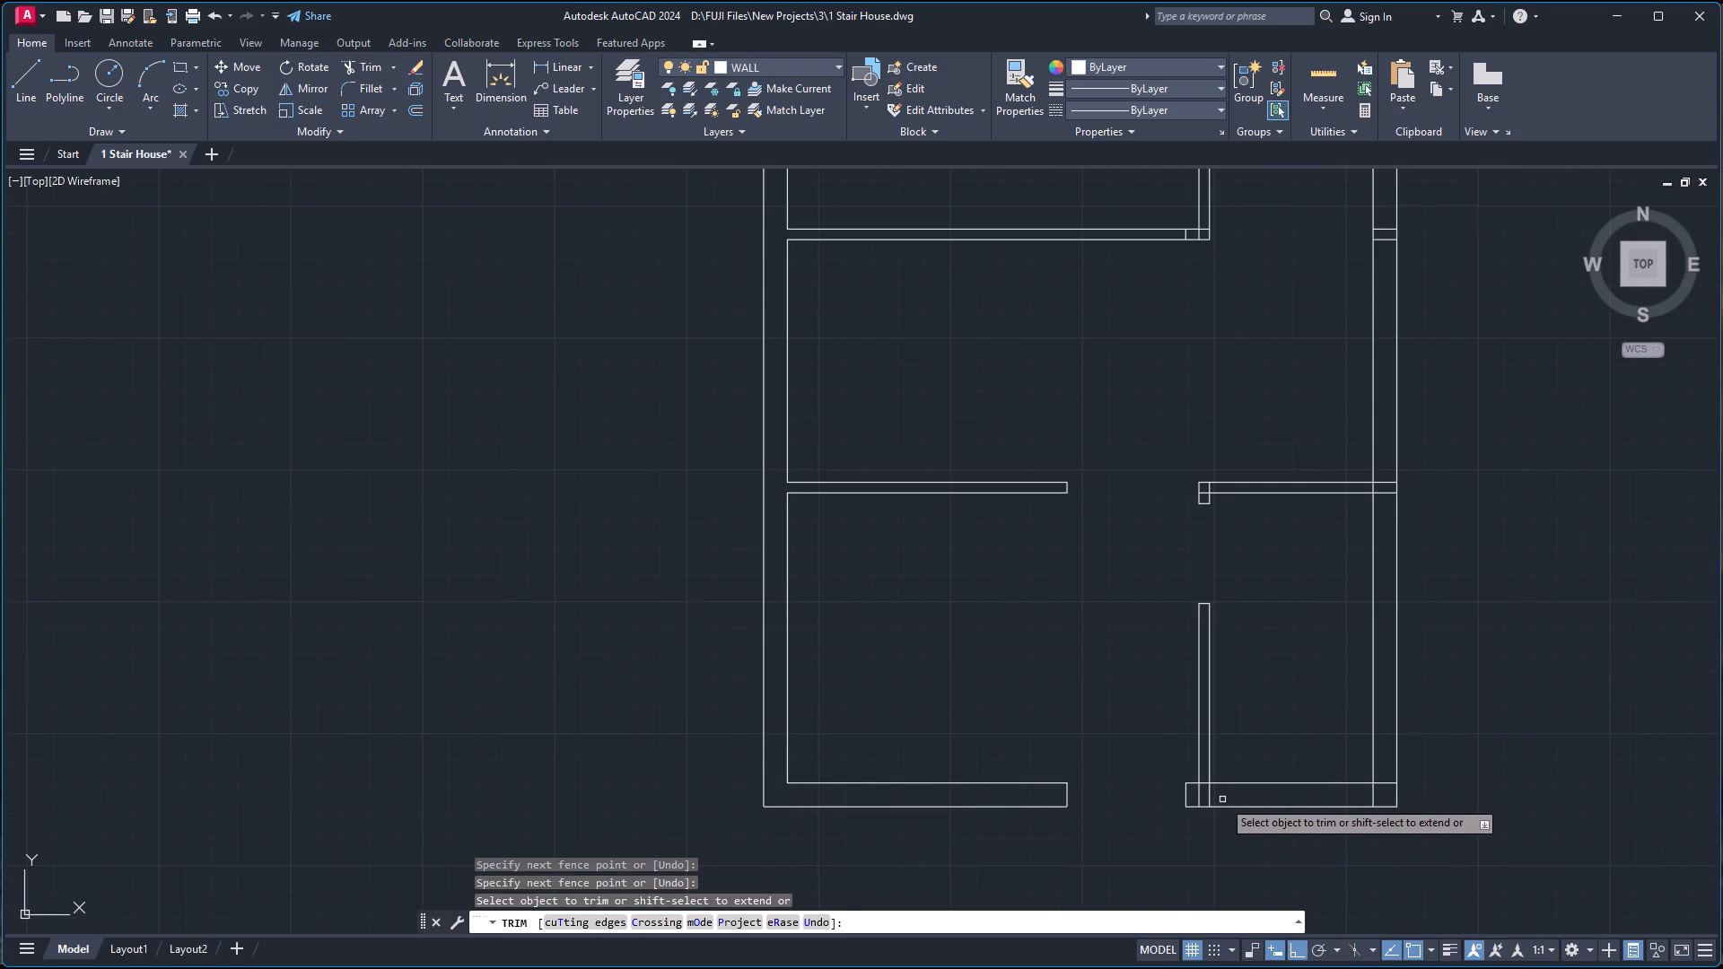
Trim the overlapping lines where the lower vertical partition meets the bottom wall and at the bottom-right outer corner.
scroll(1222, 799, "up", 2)
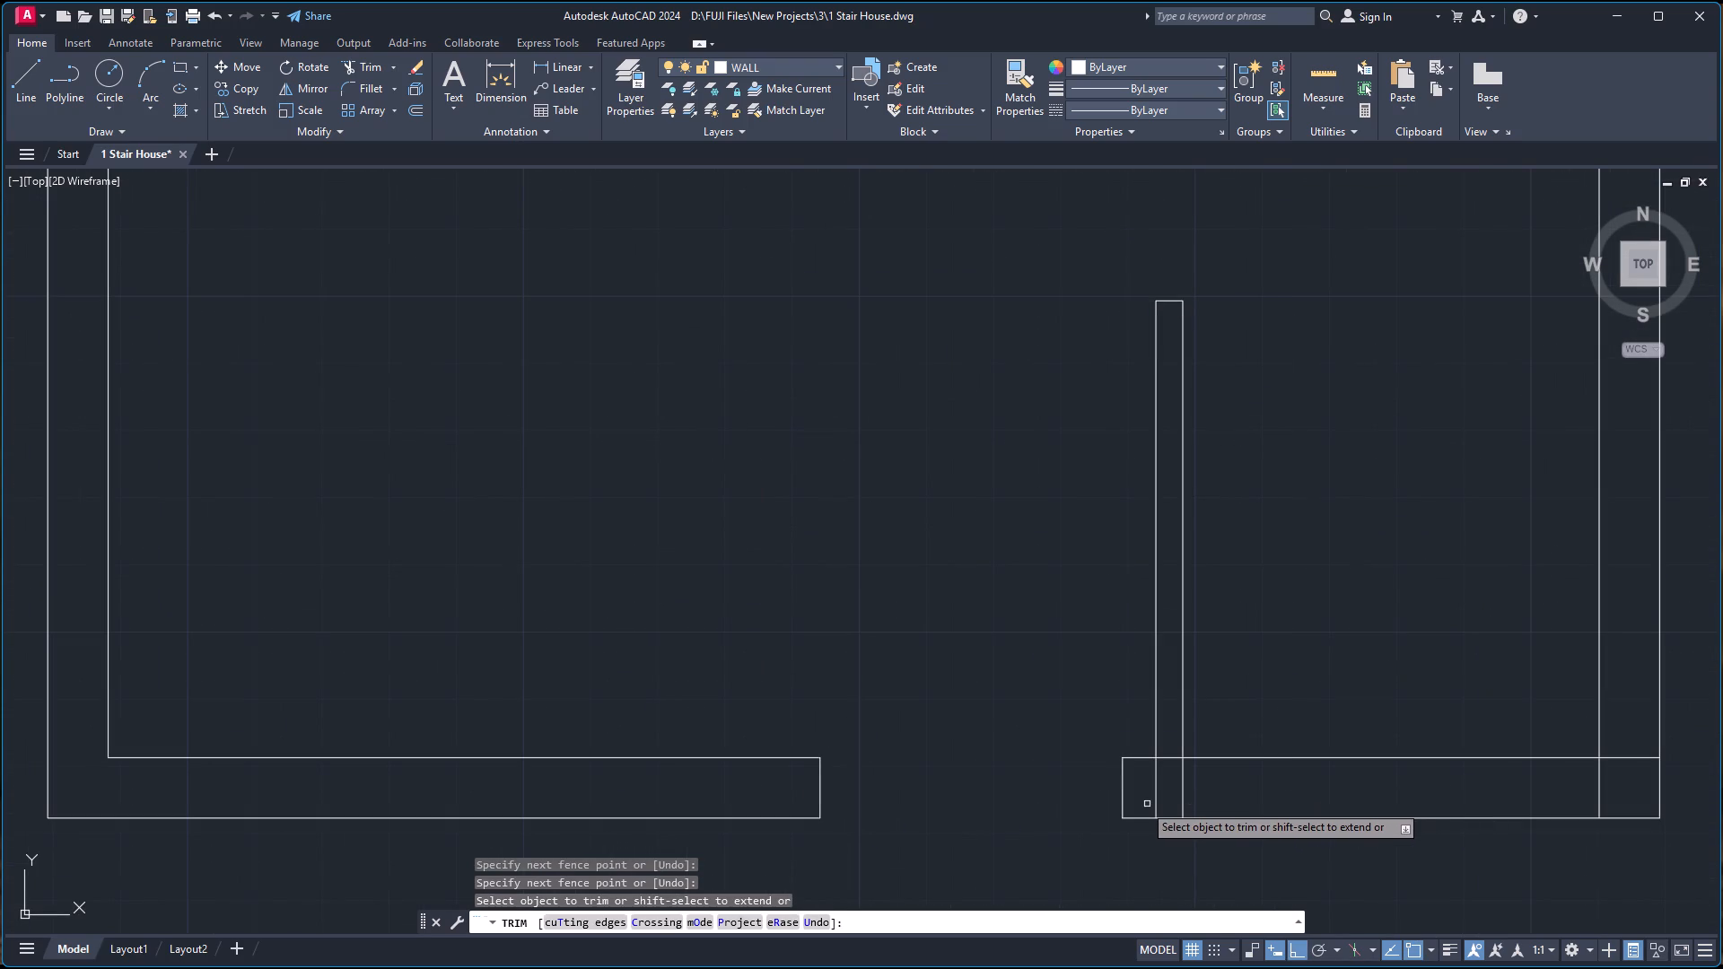
left_click(1149, 798)
left_click(1185, 793)
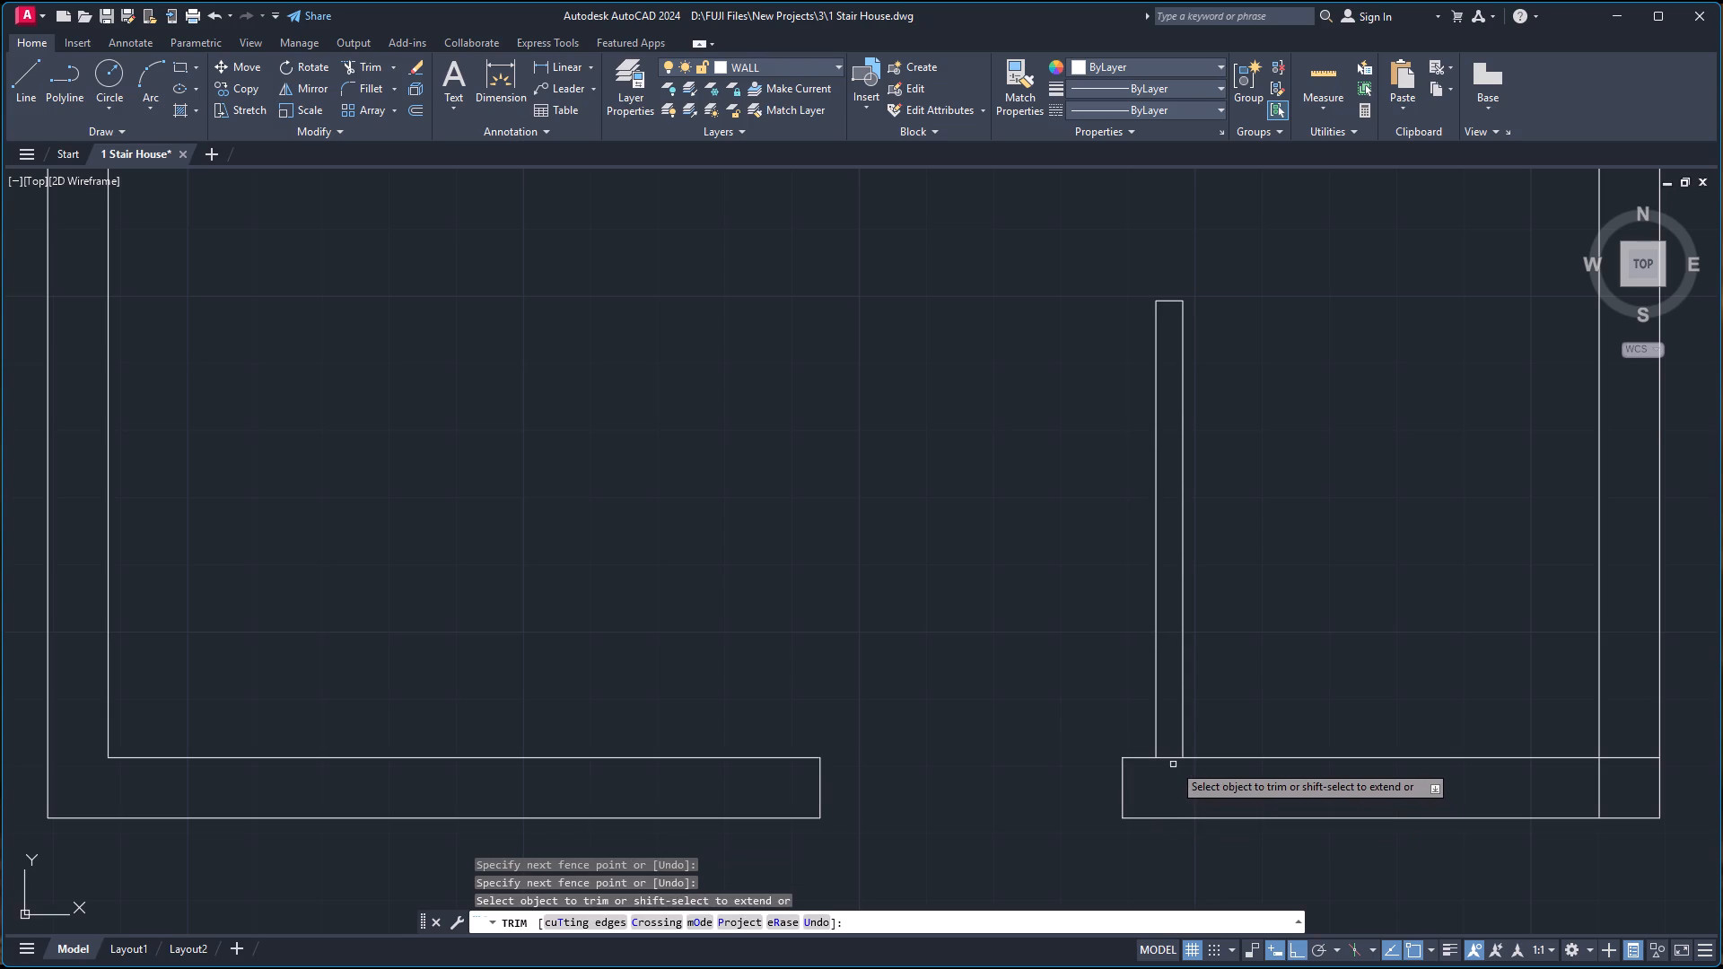
left_click(1172, 756)
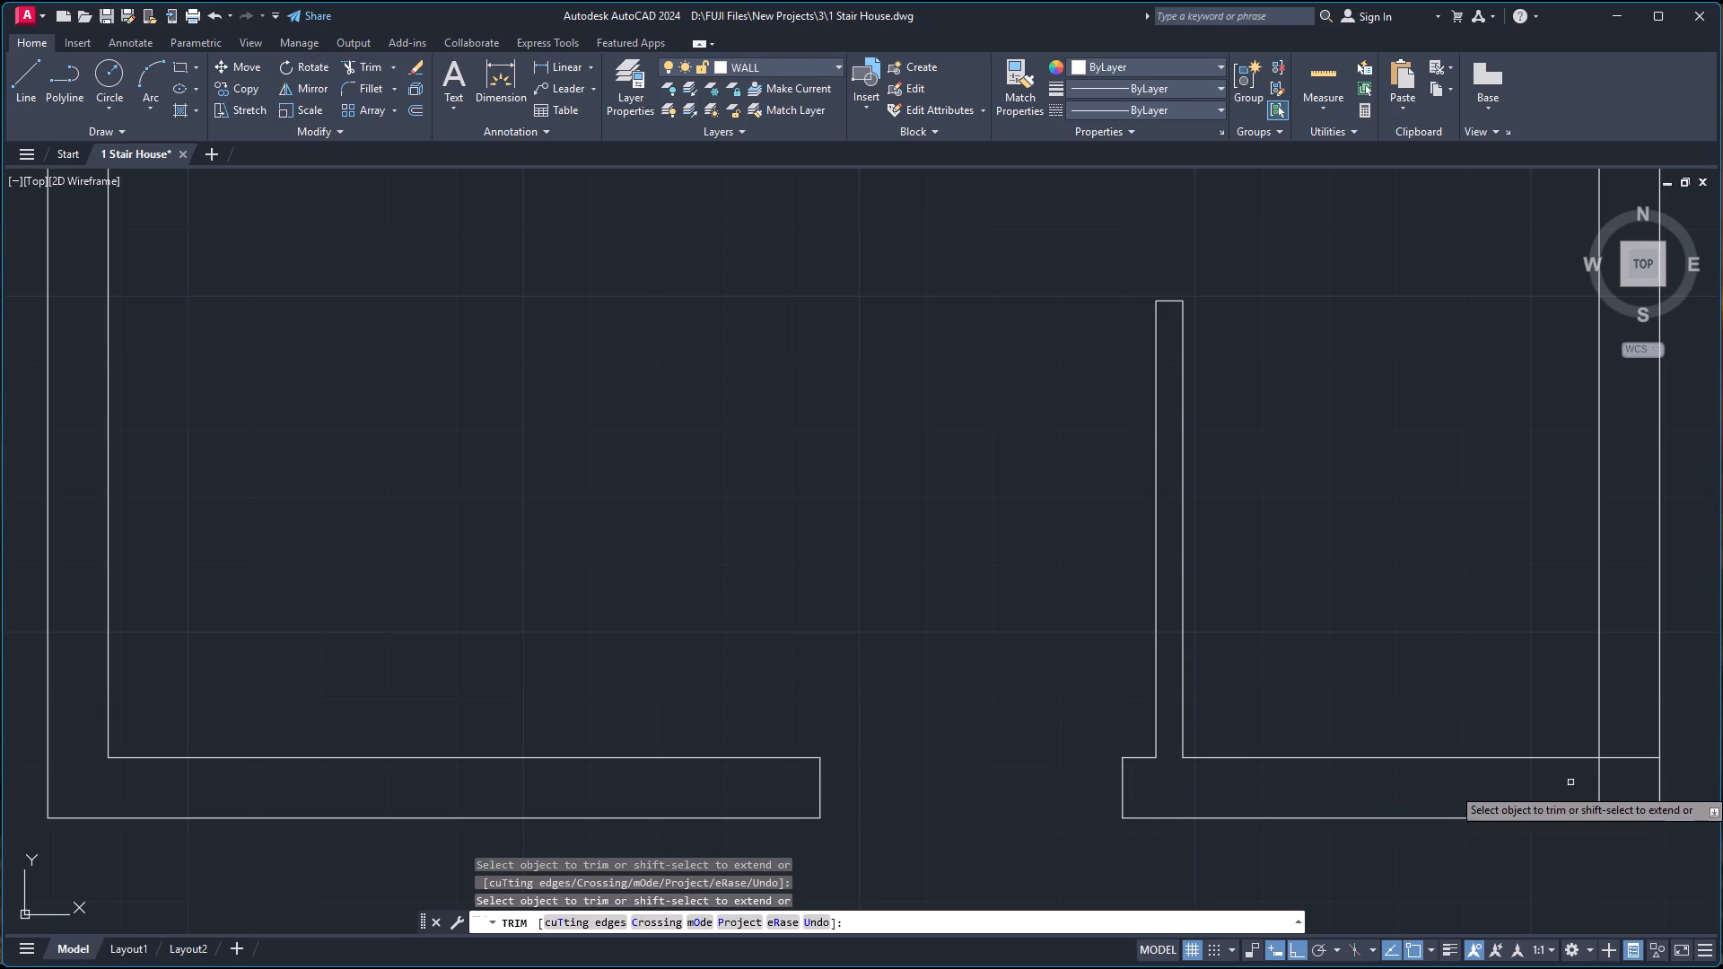
left_click(1587, 796)
left_click(1616, 744)
Trim the overlapping lines where the lowest horizontal partition meets the right outer wall.
scroll(1617, 744, "down", 1)
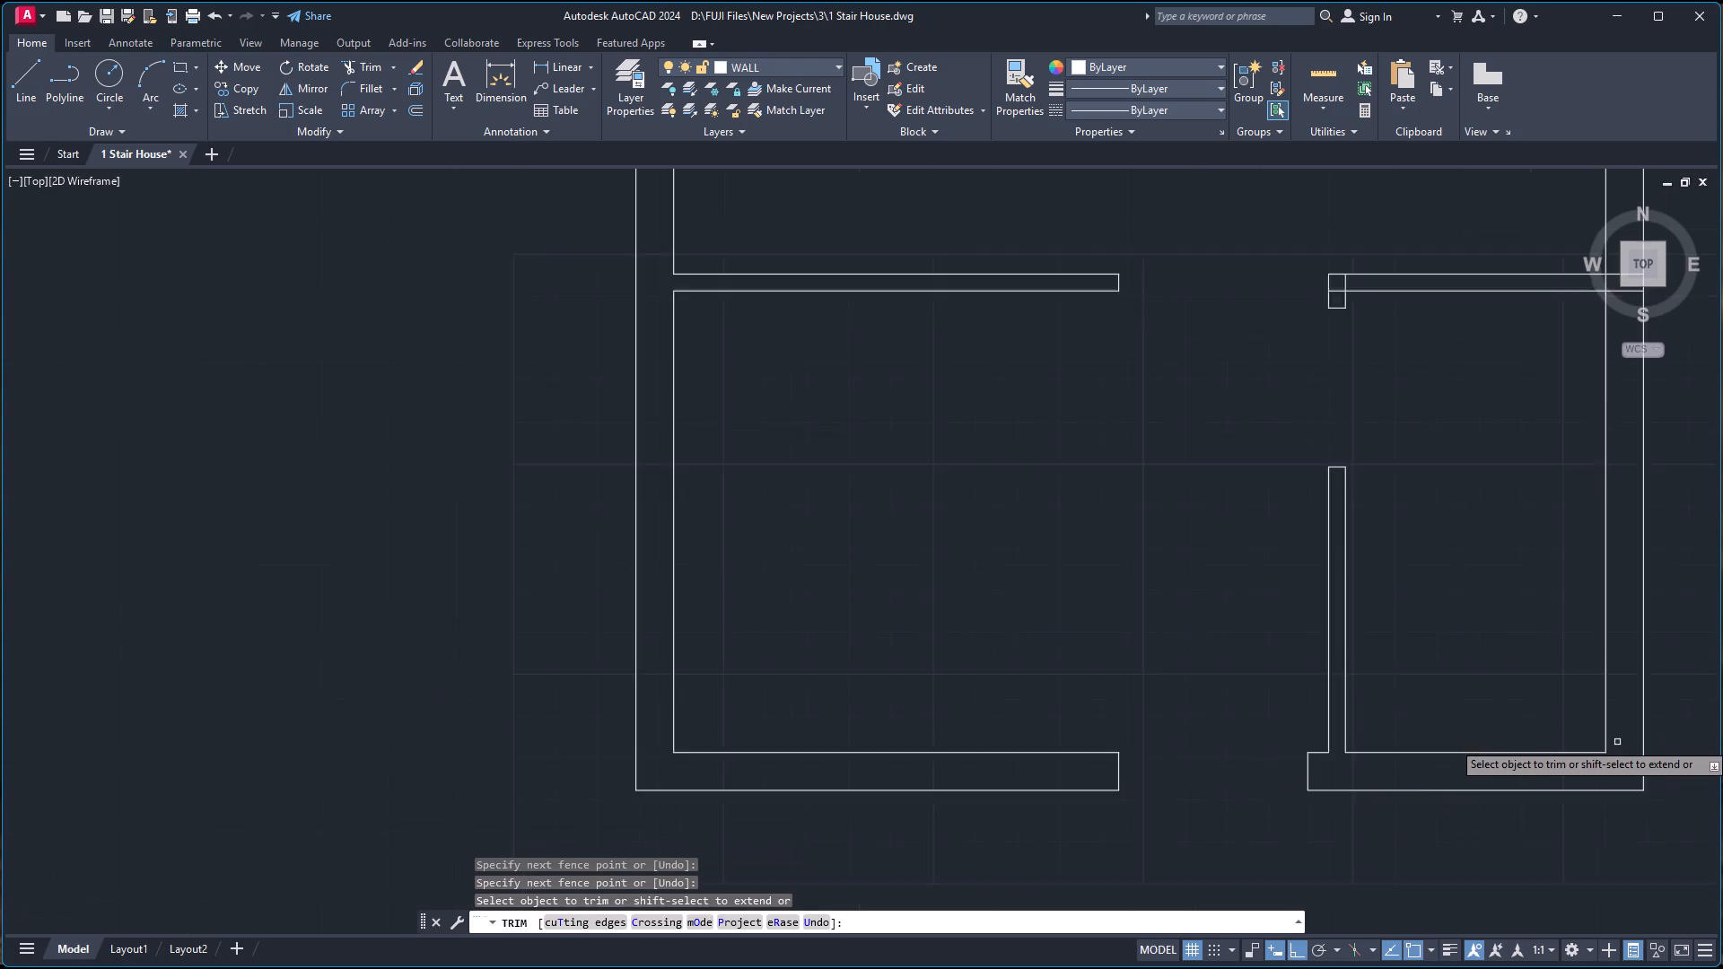
scroll(1618, 738, "down", 2)
scroll(1637, 575, "up", 3)
left_click(1568, 456)
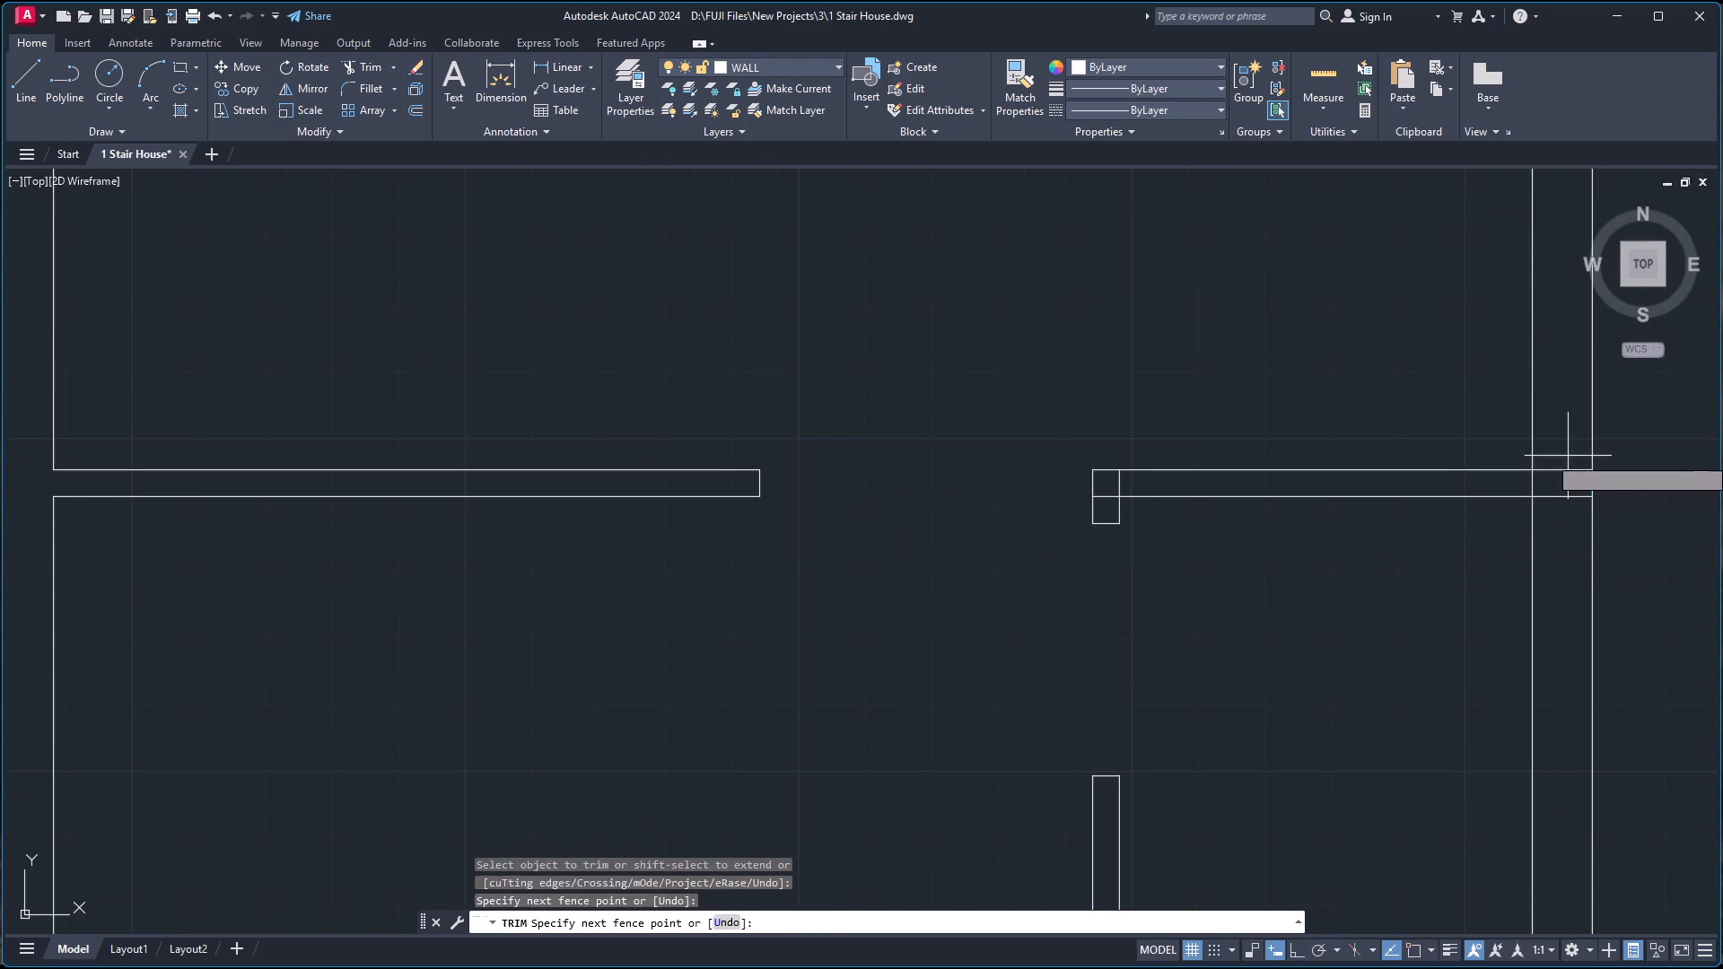
left_click(1565, 539)
scroll(1558, 522, "up", 2)
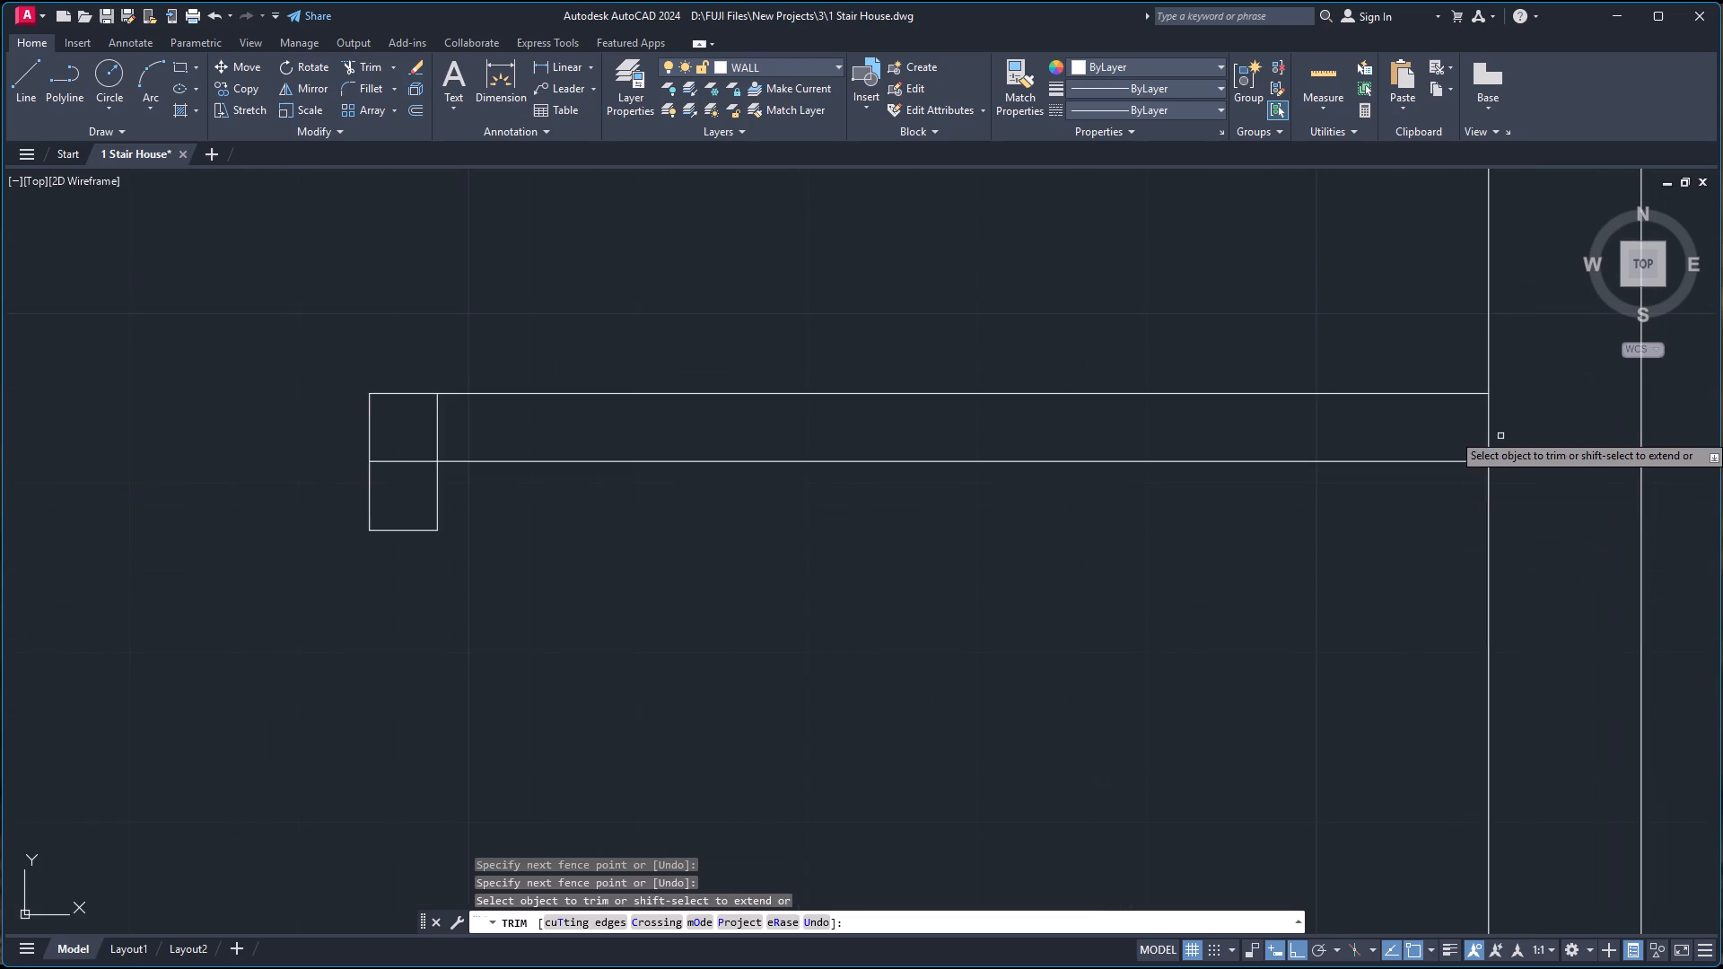
left_click(1463, 436)
left_click(1510, 439)
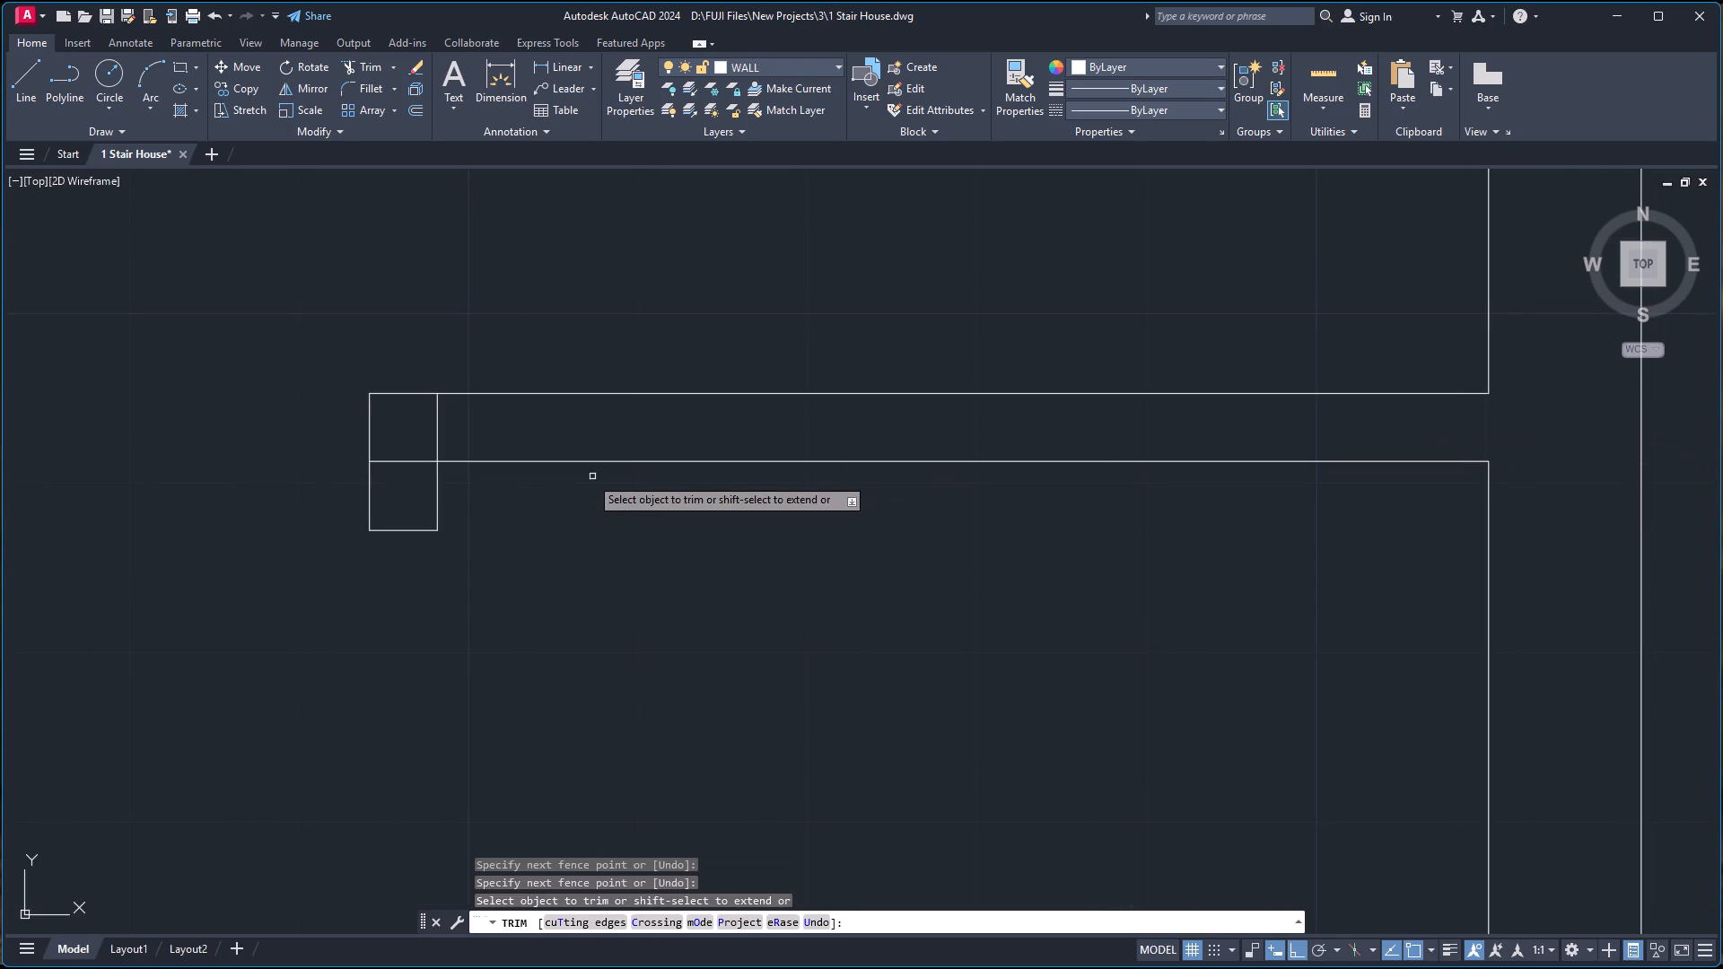
Trim the overlapping lines where the lowest horizontal partition meets the short stub of the lower vertical partition.
left_click(406, 467)
left_click(468, 418)
Trim the overlapping lines at the corner where the upper vertical partition meets the third horizontal partition.
scroll(480, 413, "down", 4)
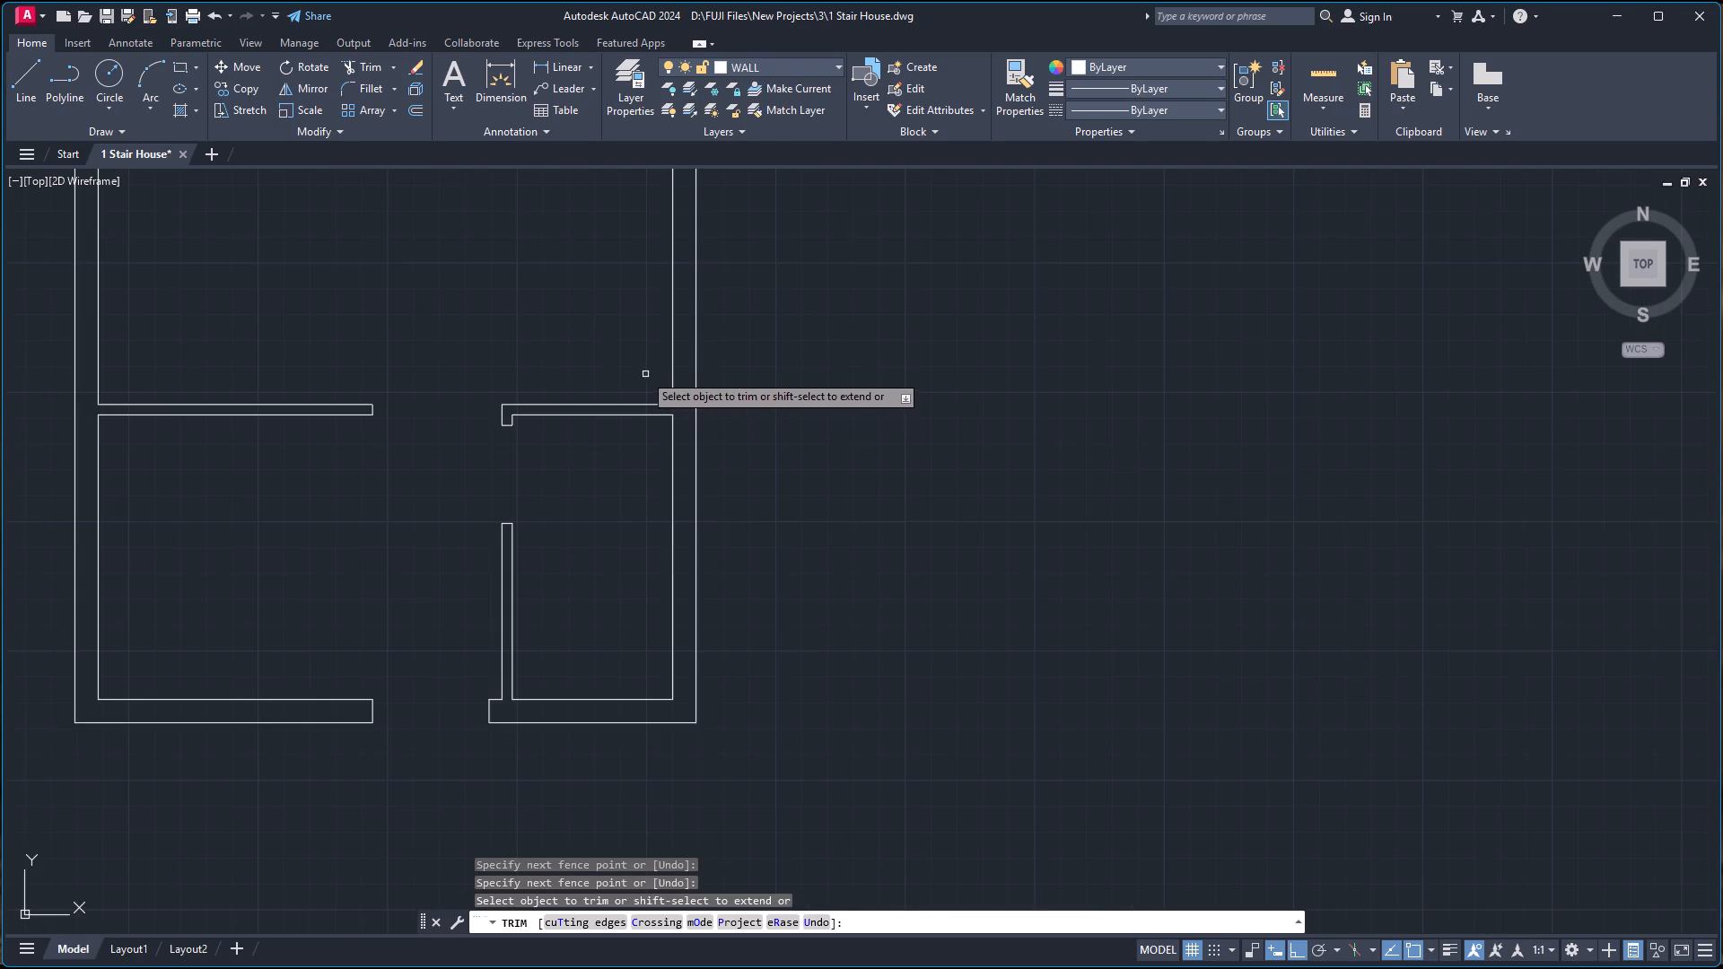
scroll(650, 366, "down", 2)
scroll(636, 227, "up", 2)
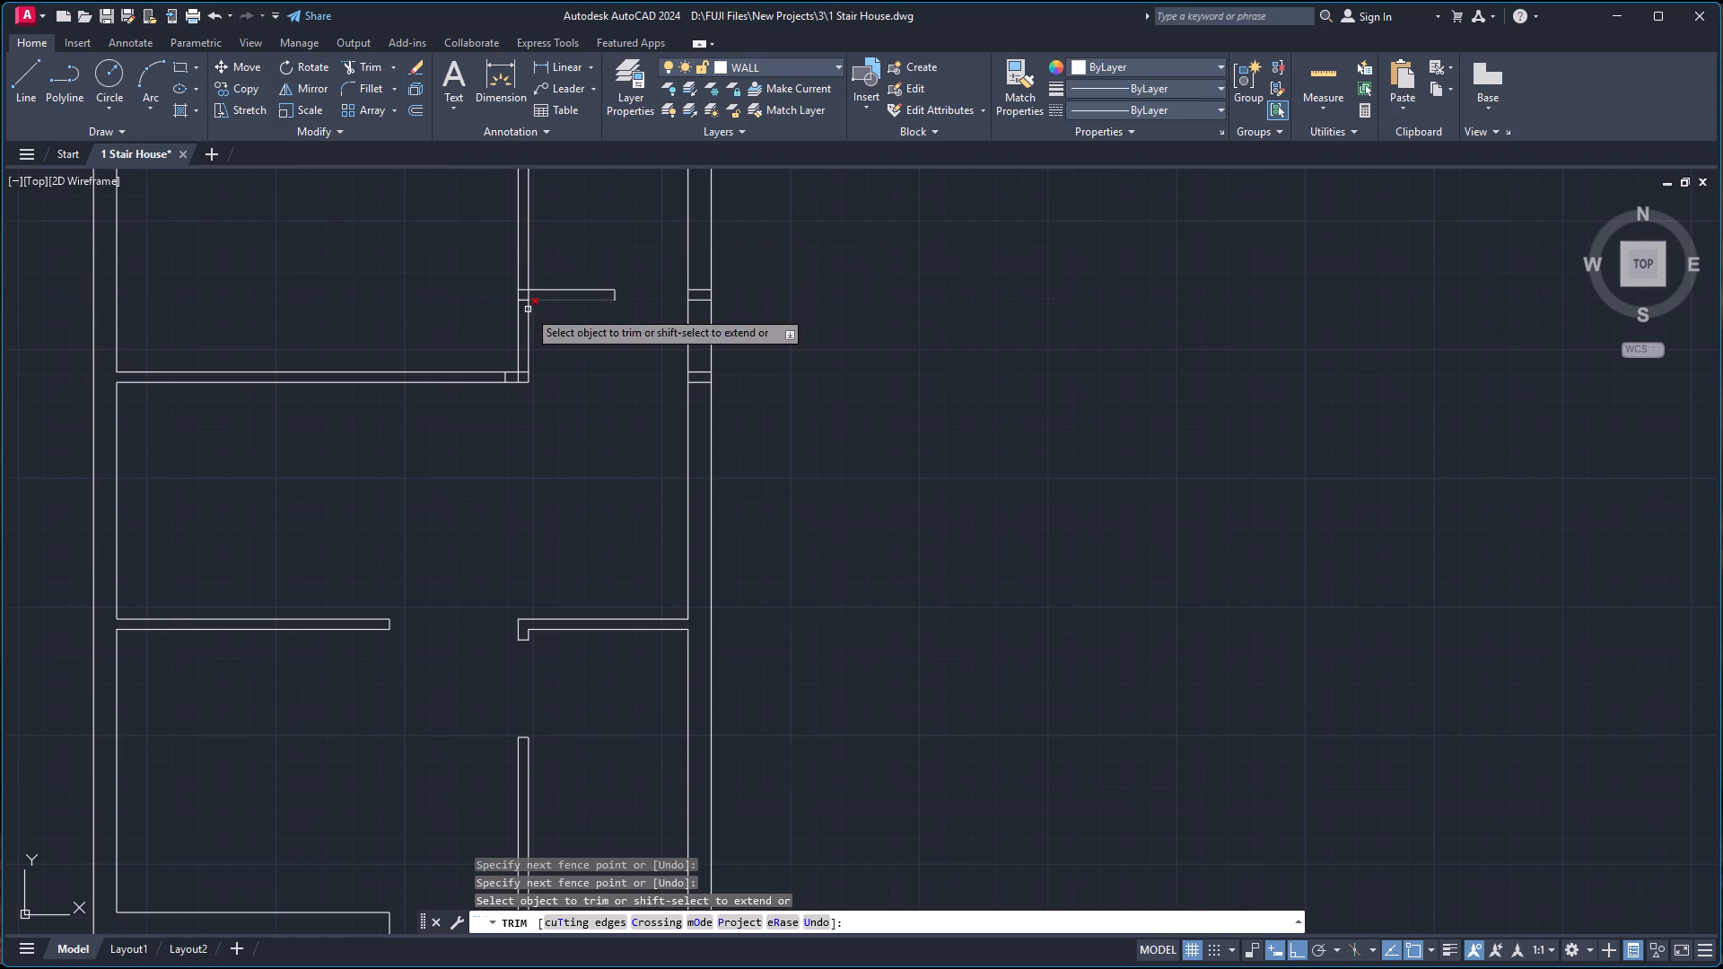
scroll(524, 364, "up", 3)
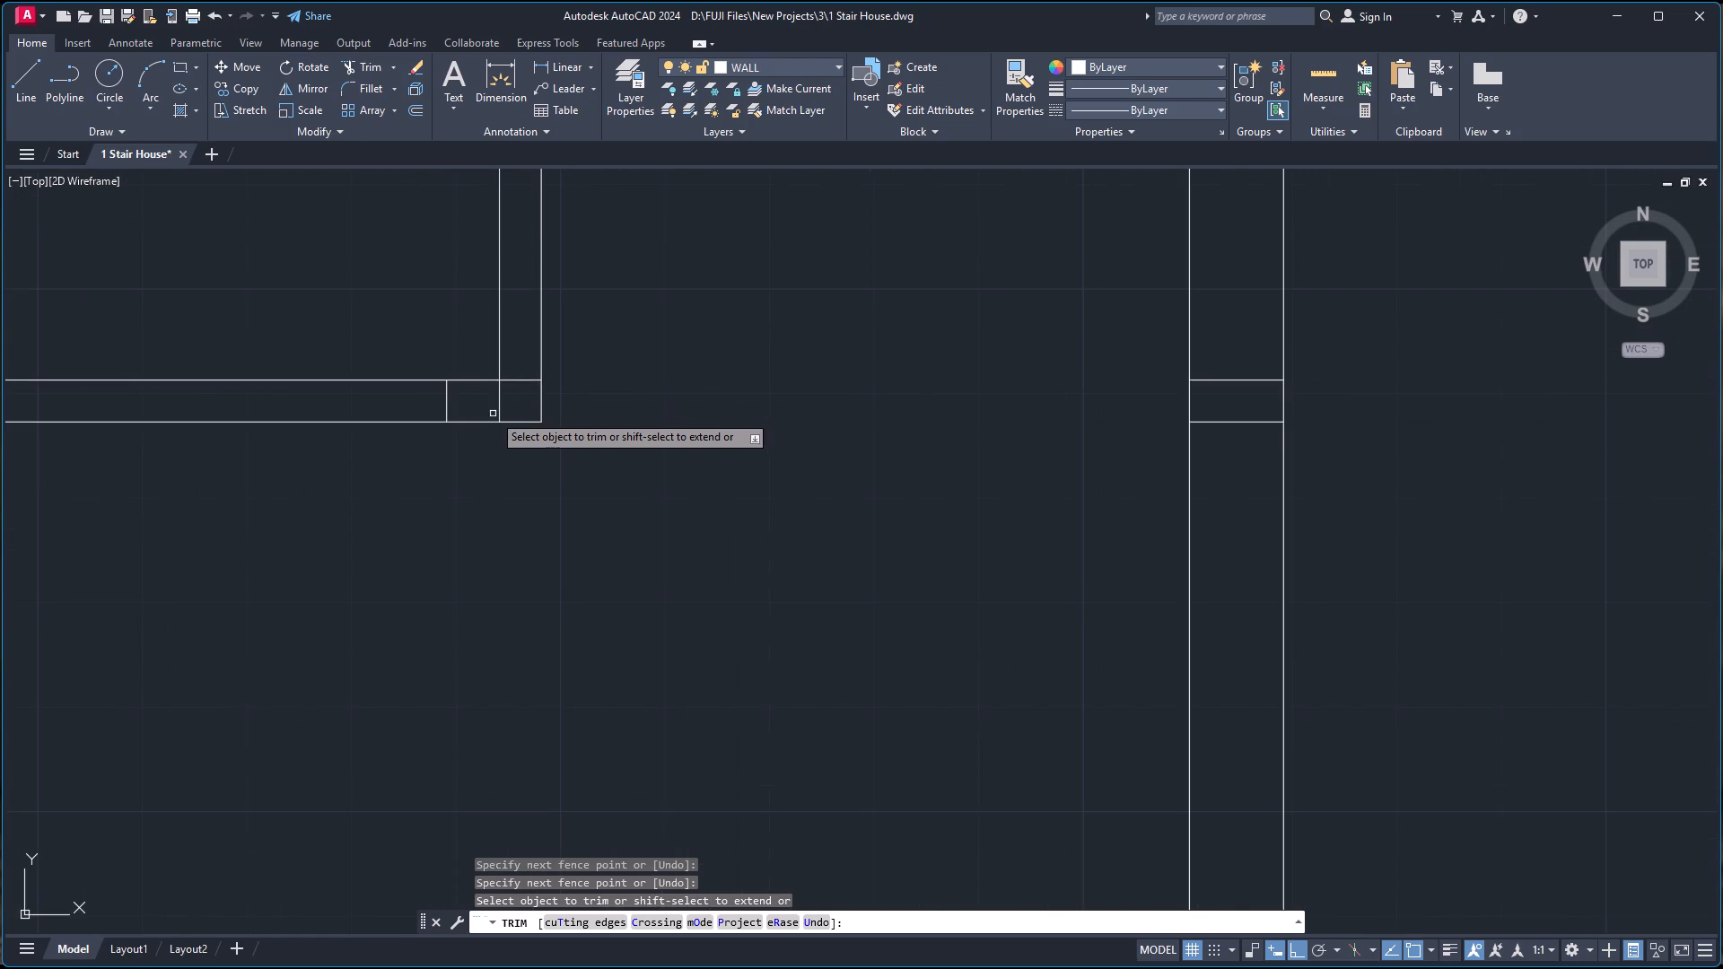
left_click(493, 414)
left_click(520, 374)
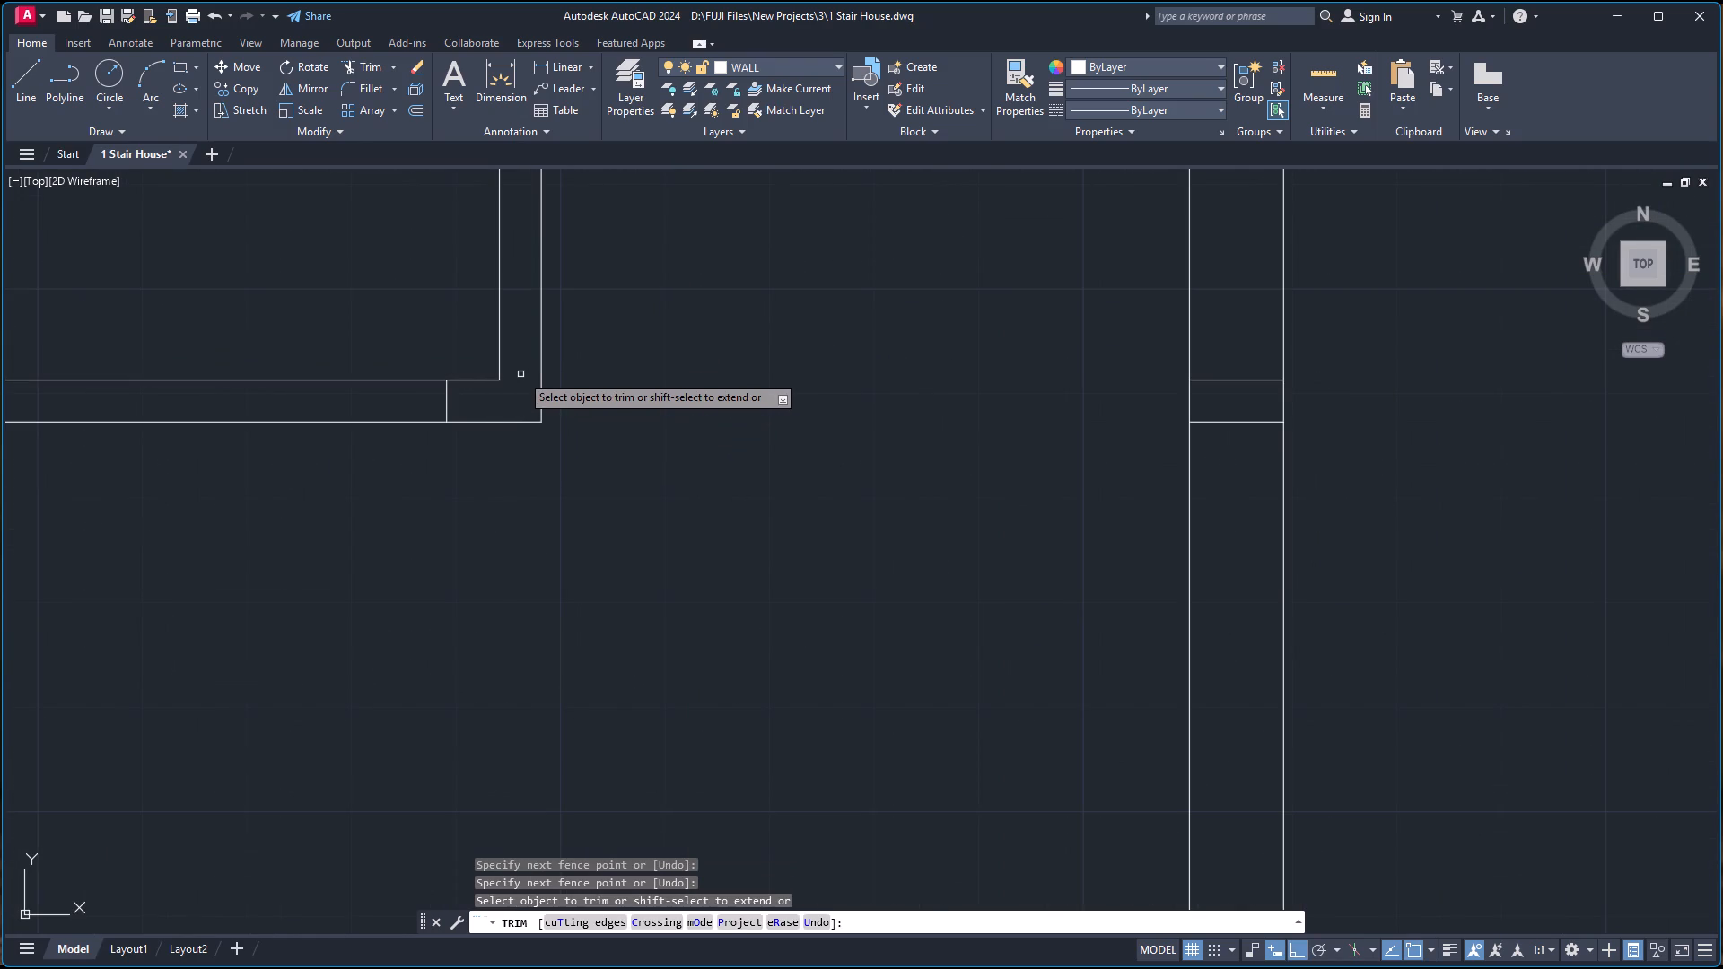
Trim the overlapping lines where the second horizontal partition joins the upper vertical partition.
scroll(516, 244, "down", 3)
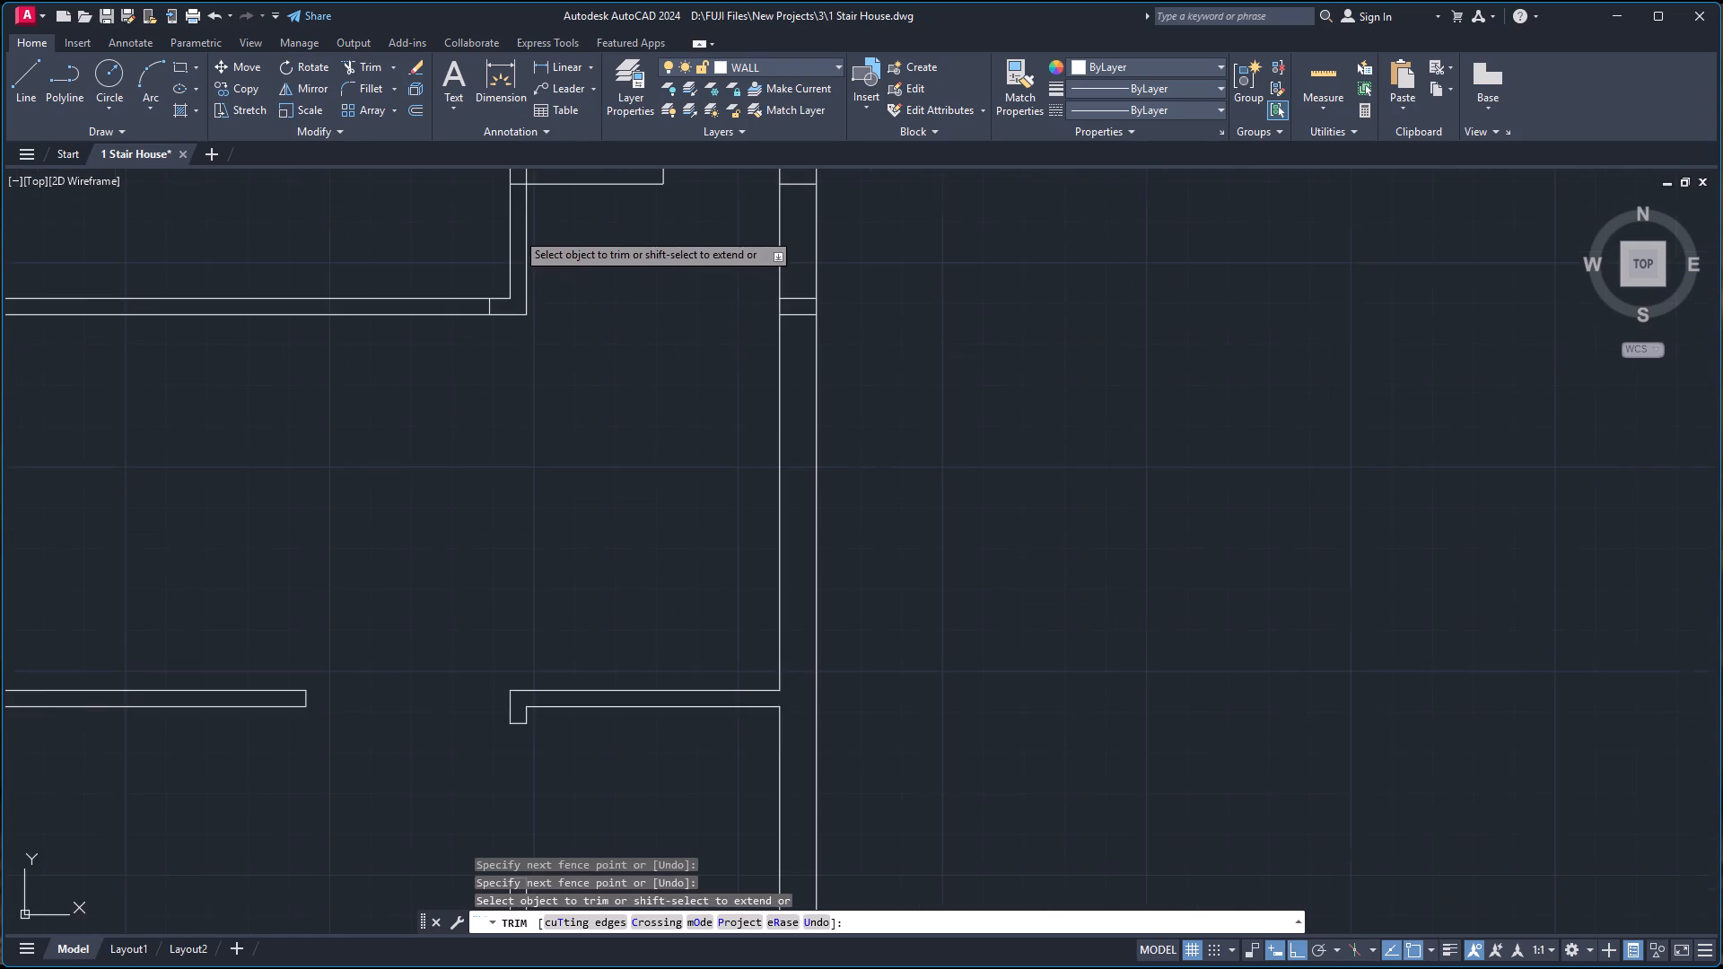
scroll(516, 231, "down", 2)
scroll(512, 171, "up", 4)
scroll(530, 367, "up", 2)
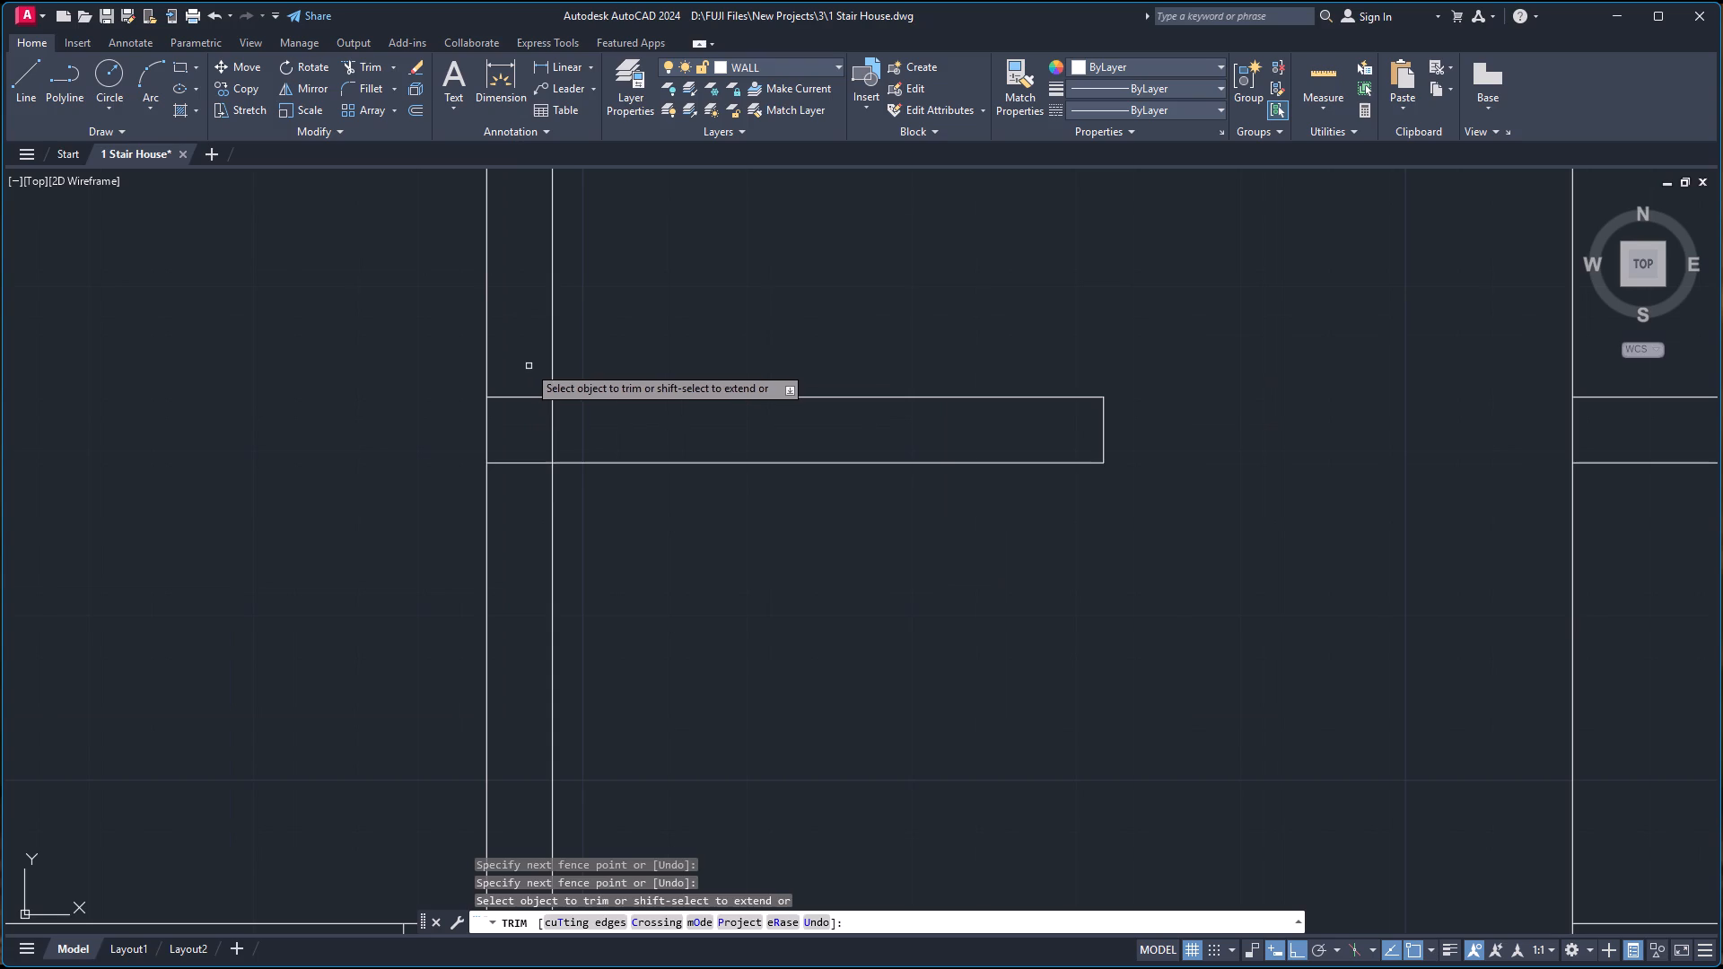
left_click(527, 365)
left_click(528, 505)
left_click_drag(521, 447, 550, 441)
left_click(574, 437)
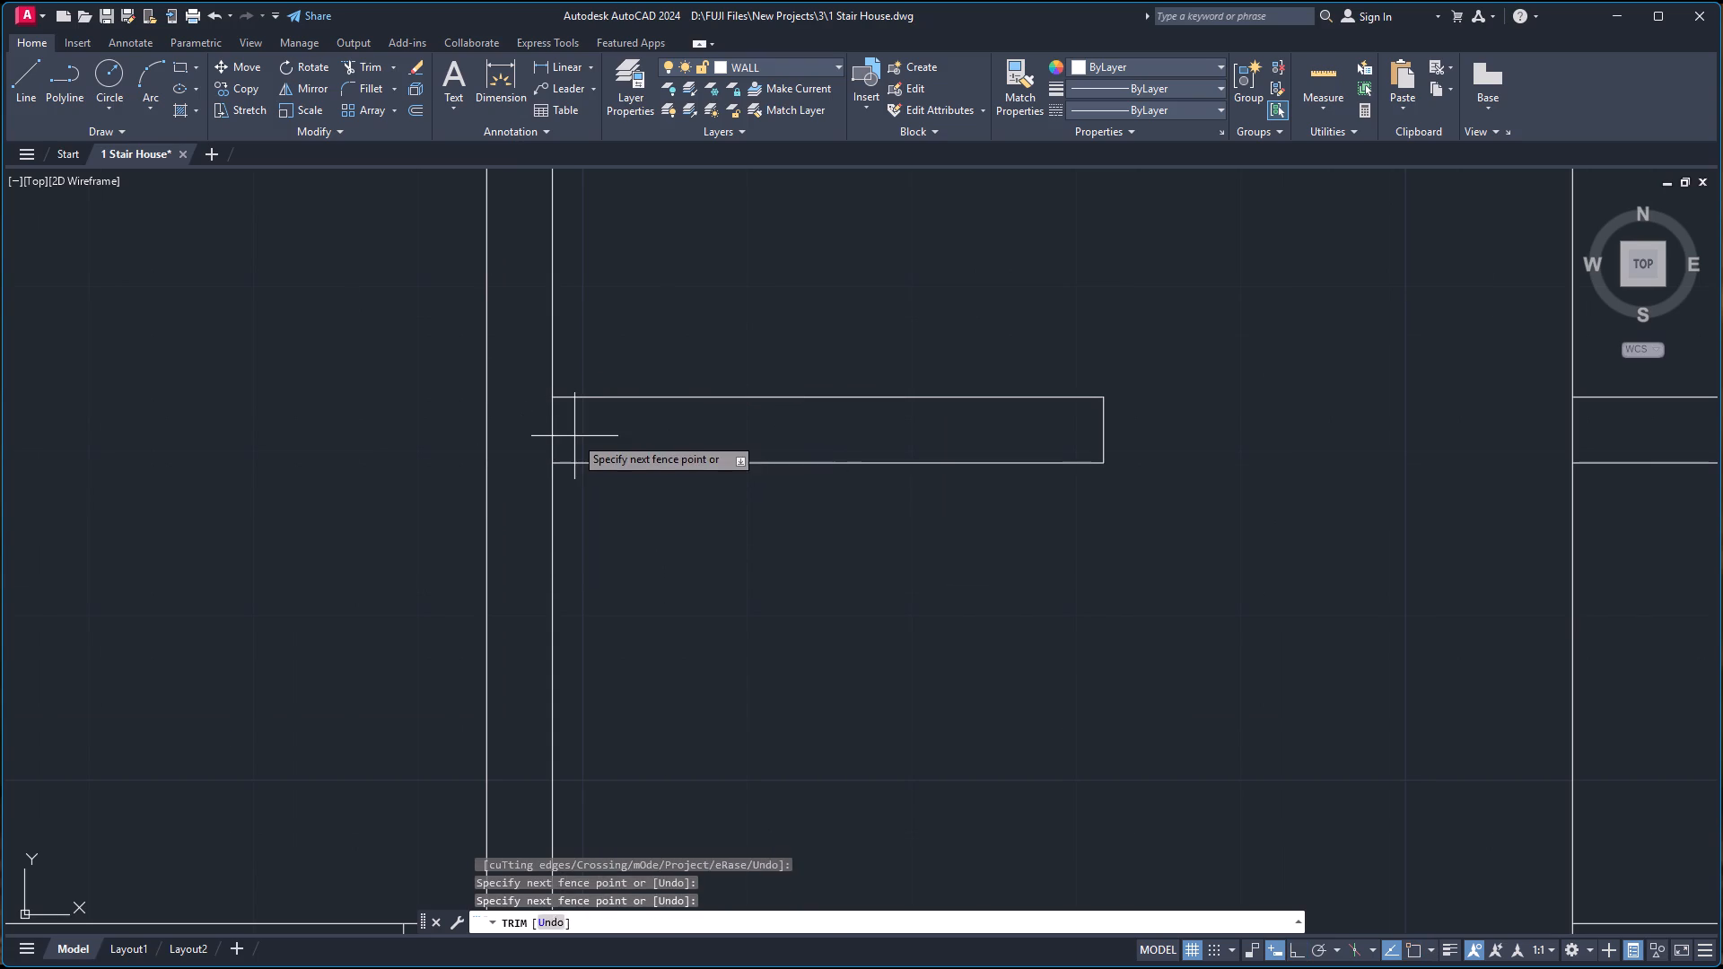
left_click(521, 432)
Trim the overlapping lines at the corner of the uppermost horizontal partition and the upper vertical partition.
scroll(540, 418, "down", 5)
scroll(575, 290, "up", 2)
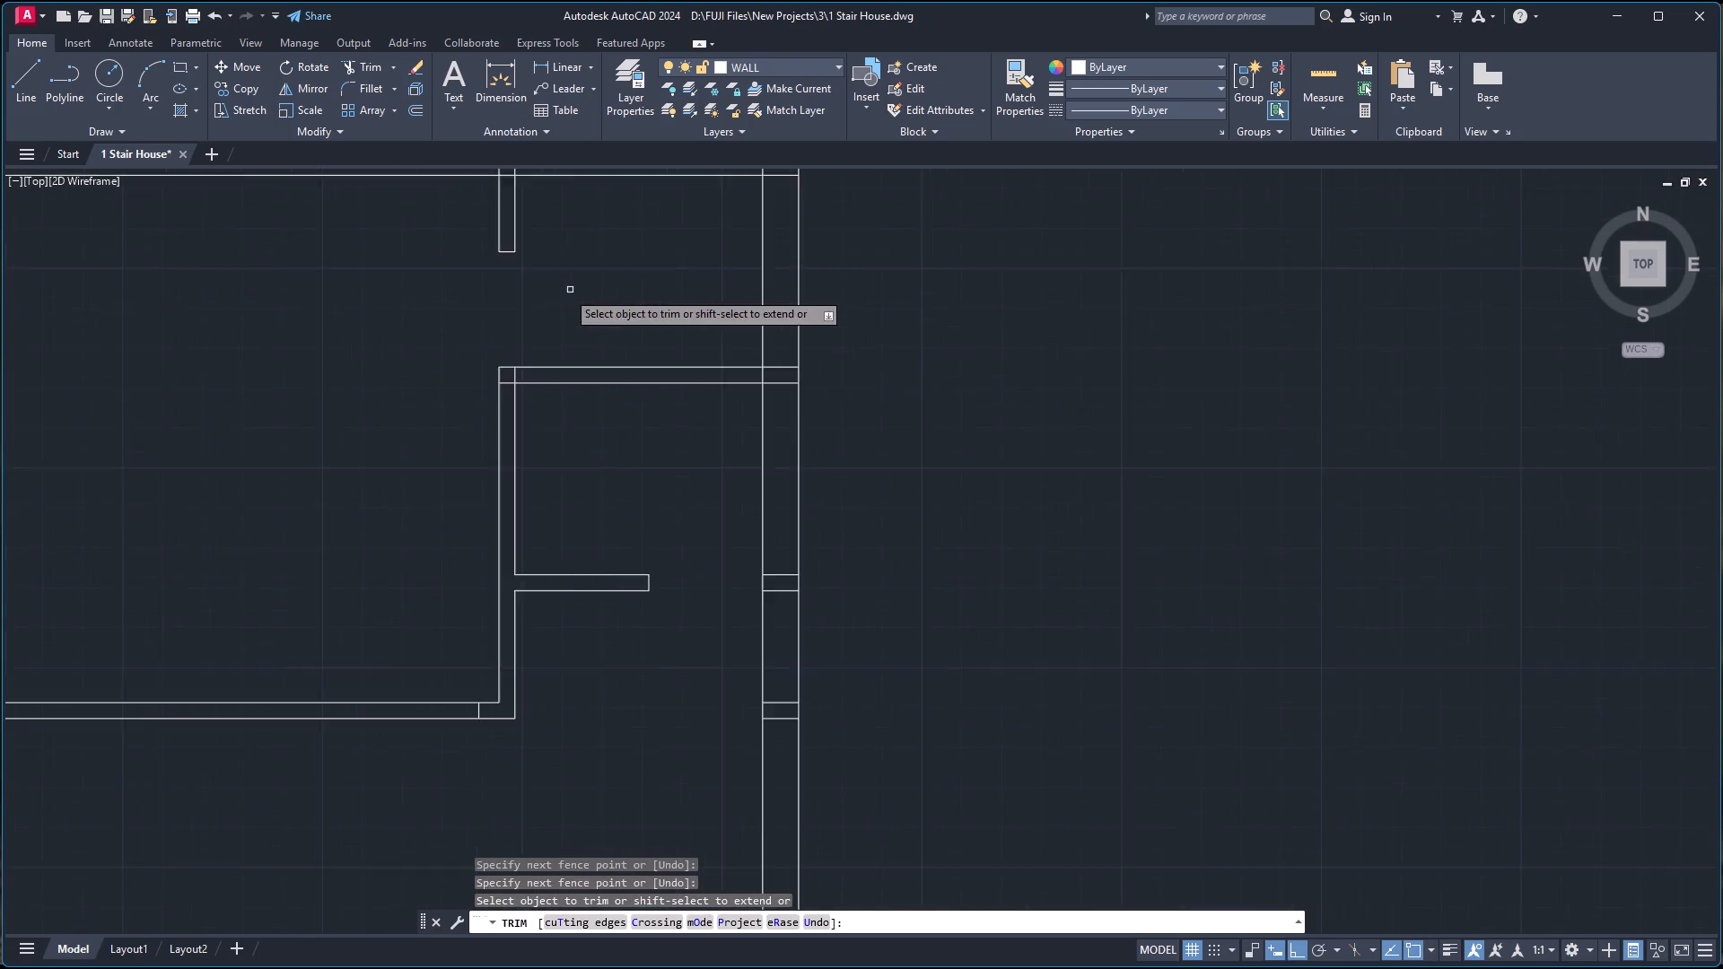
scroll(565, 292, "up", 2)
left_click(435, 481)
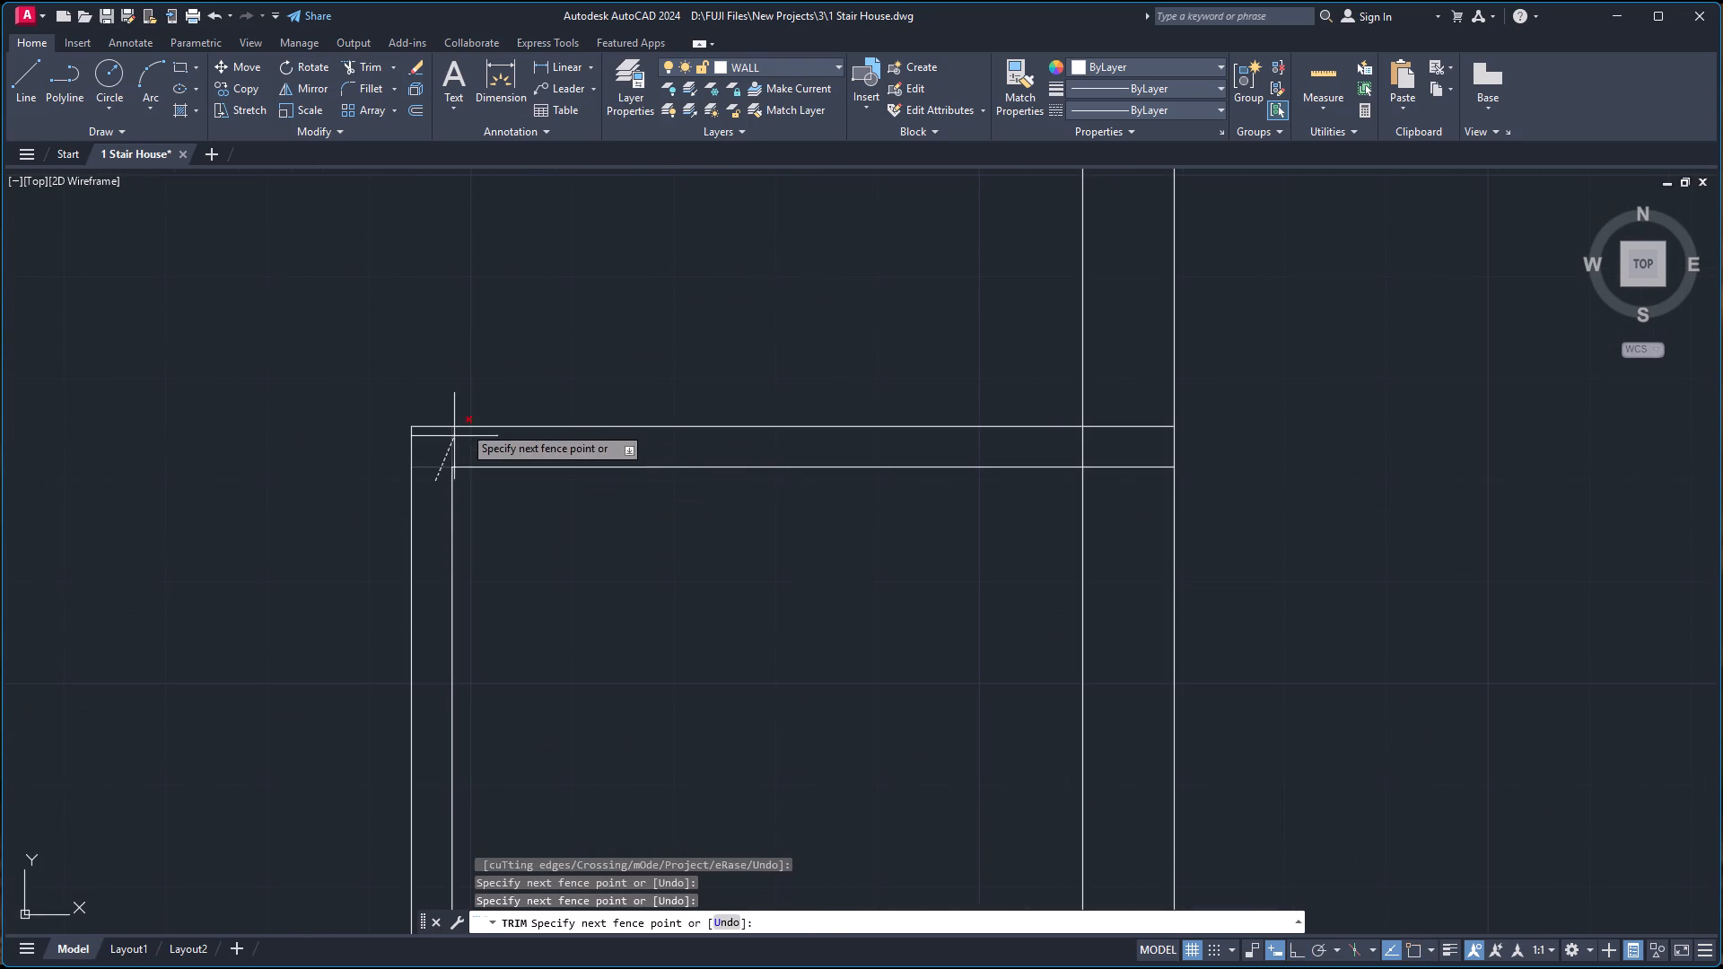
left_click(457, 435)
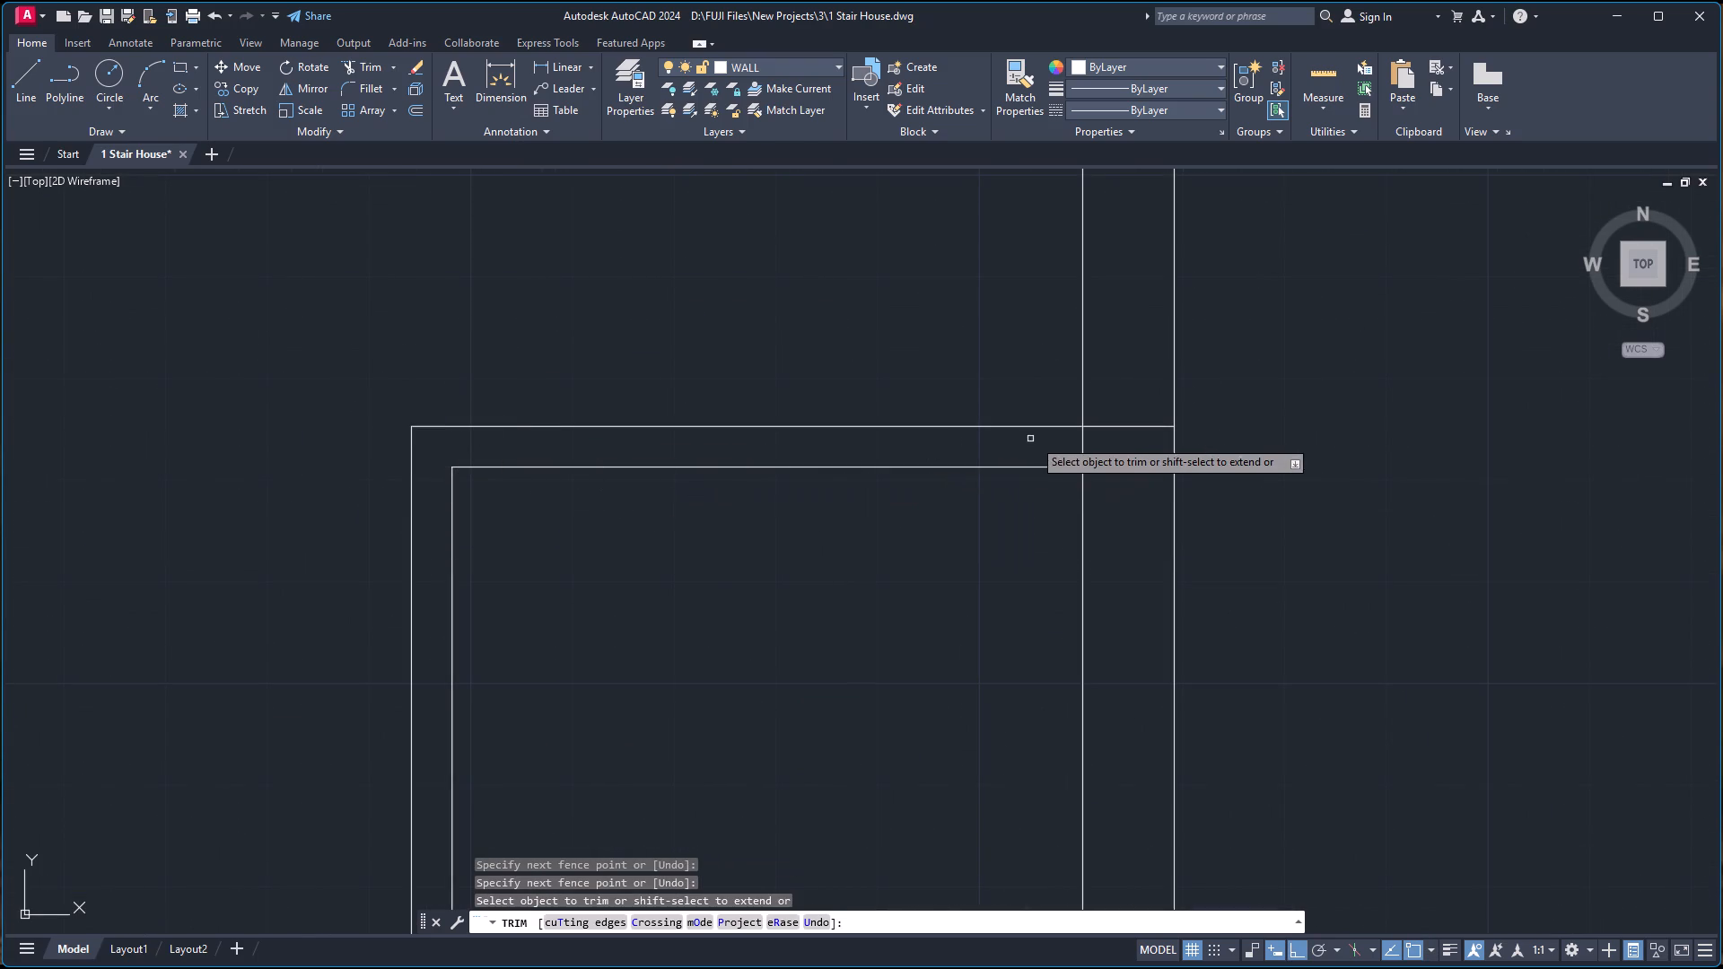
Trim the overlapping lines where the uppermost horizontal partition meets the right outer wall.
left_click(1063, 447)
left_click(1098, 449)
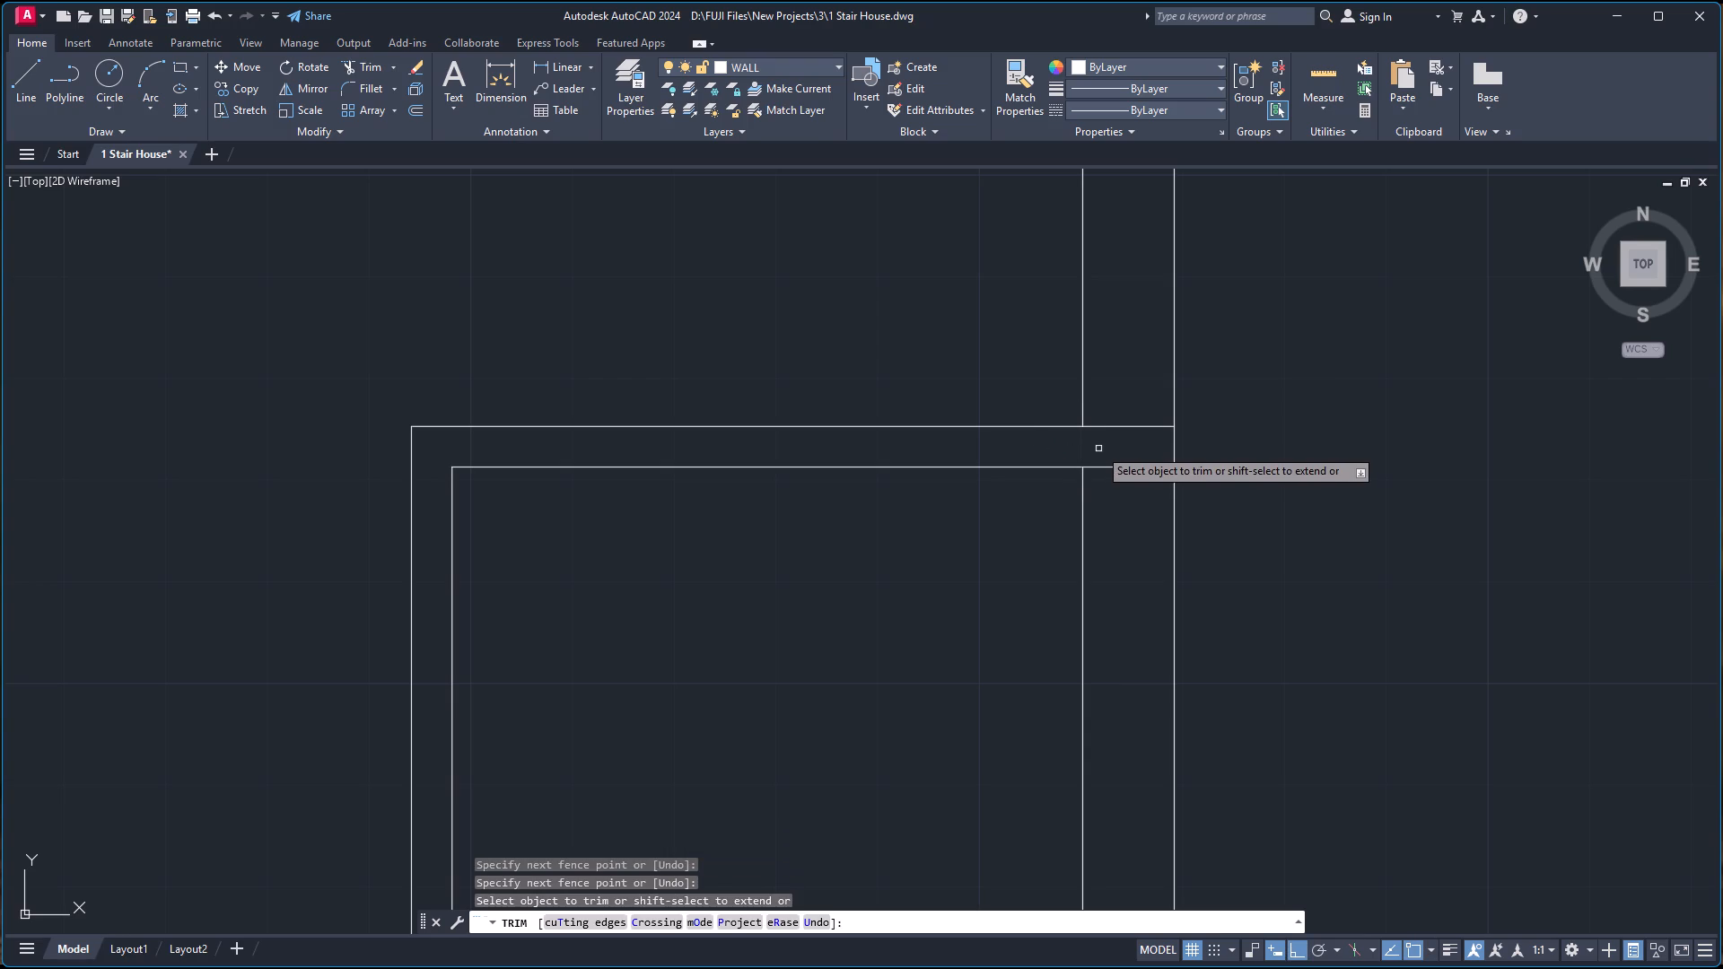
left_click(1126, 401)
left_click(1121, 519)
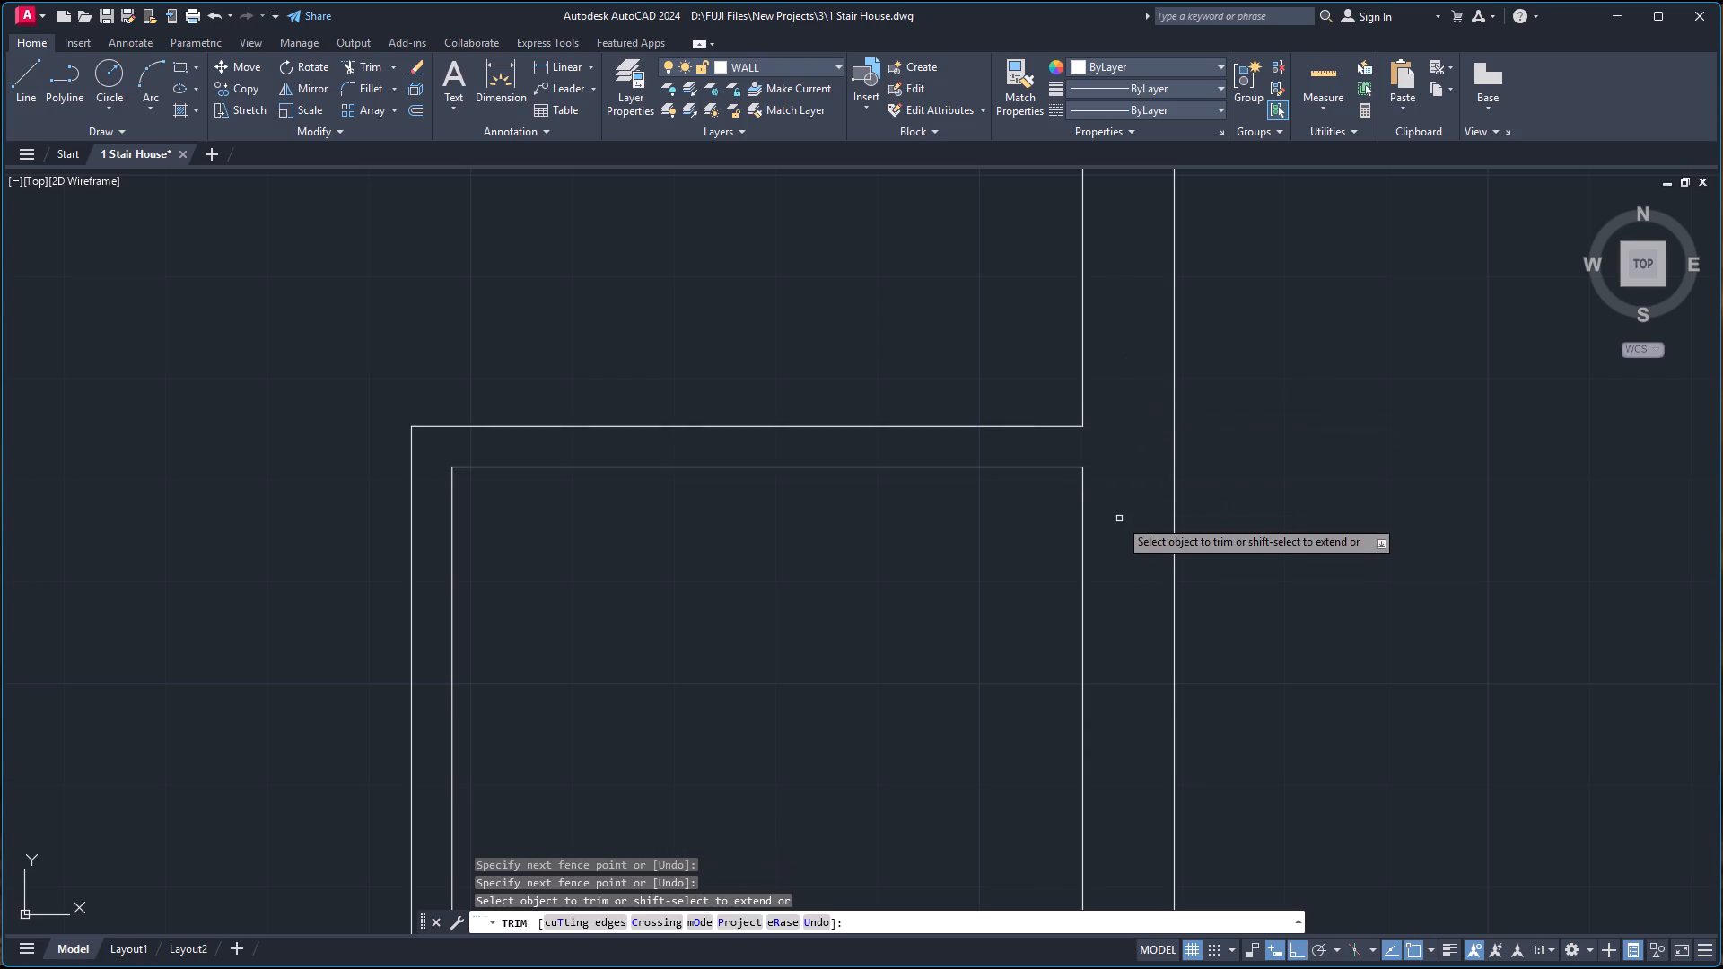
Trim the leftover lines of the short partition and the third horizontal partition crossing inside the right outer wall.
scroll(1124, 542, "down", 4)
scroll(1118, 652, "up", 3)
left_click(1126, 557)
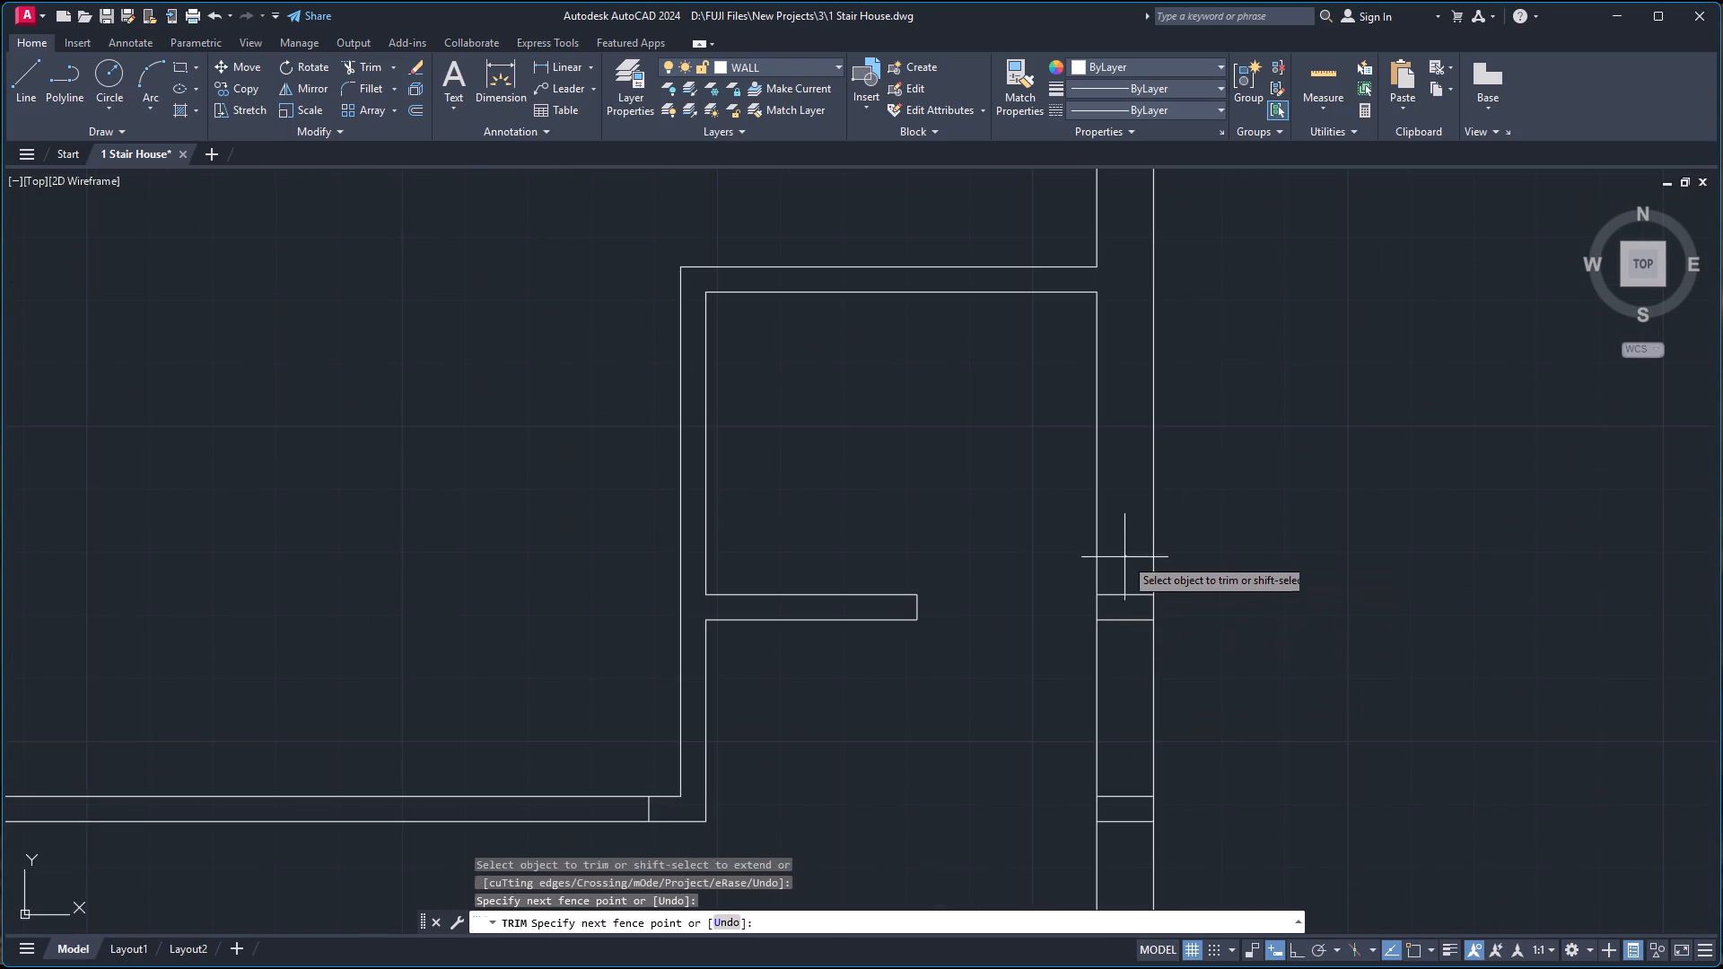
left_click(1127, 844)
scroll(1100, 476, "down", 2)
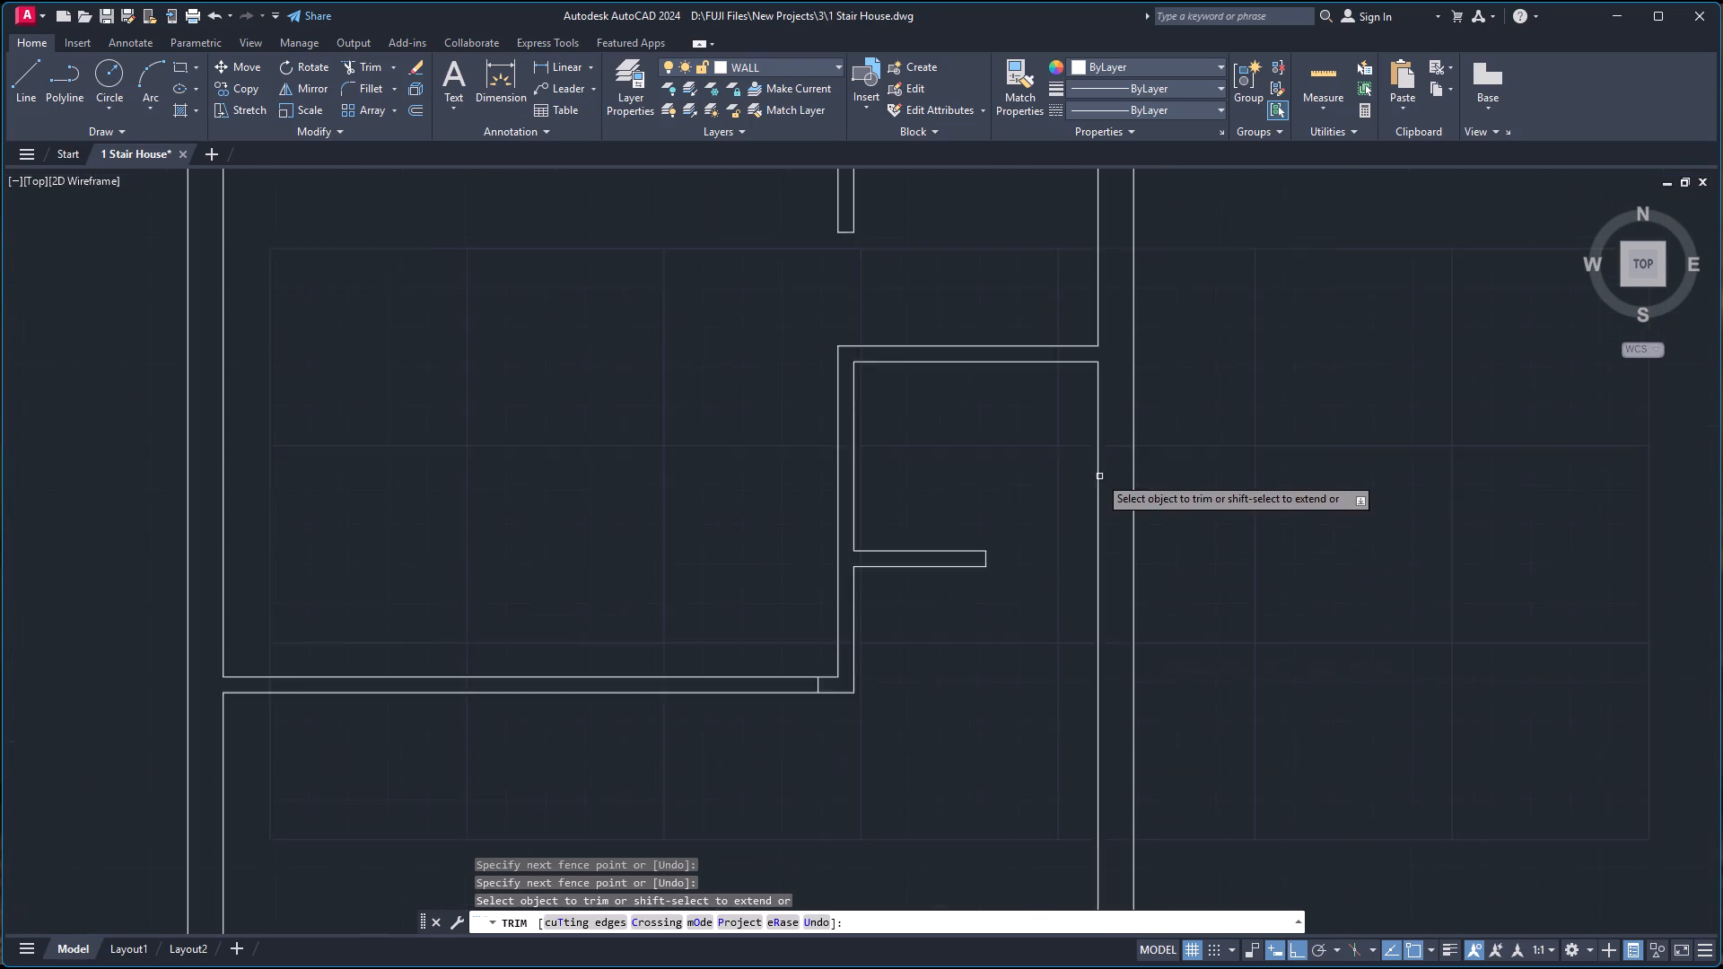
Trim the overlapping inner wall lines at the upper-right corner of the outer walls.
scroll(1098, 474, "down", 2)
scroll(1024, 353, "up", 3)
scroll(1093, 444, "up", 2)
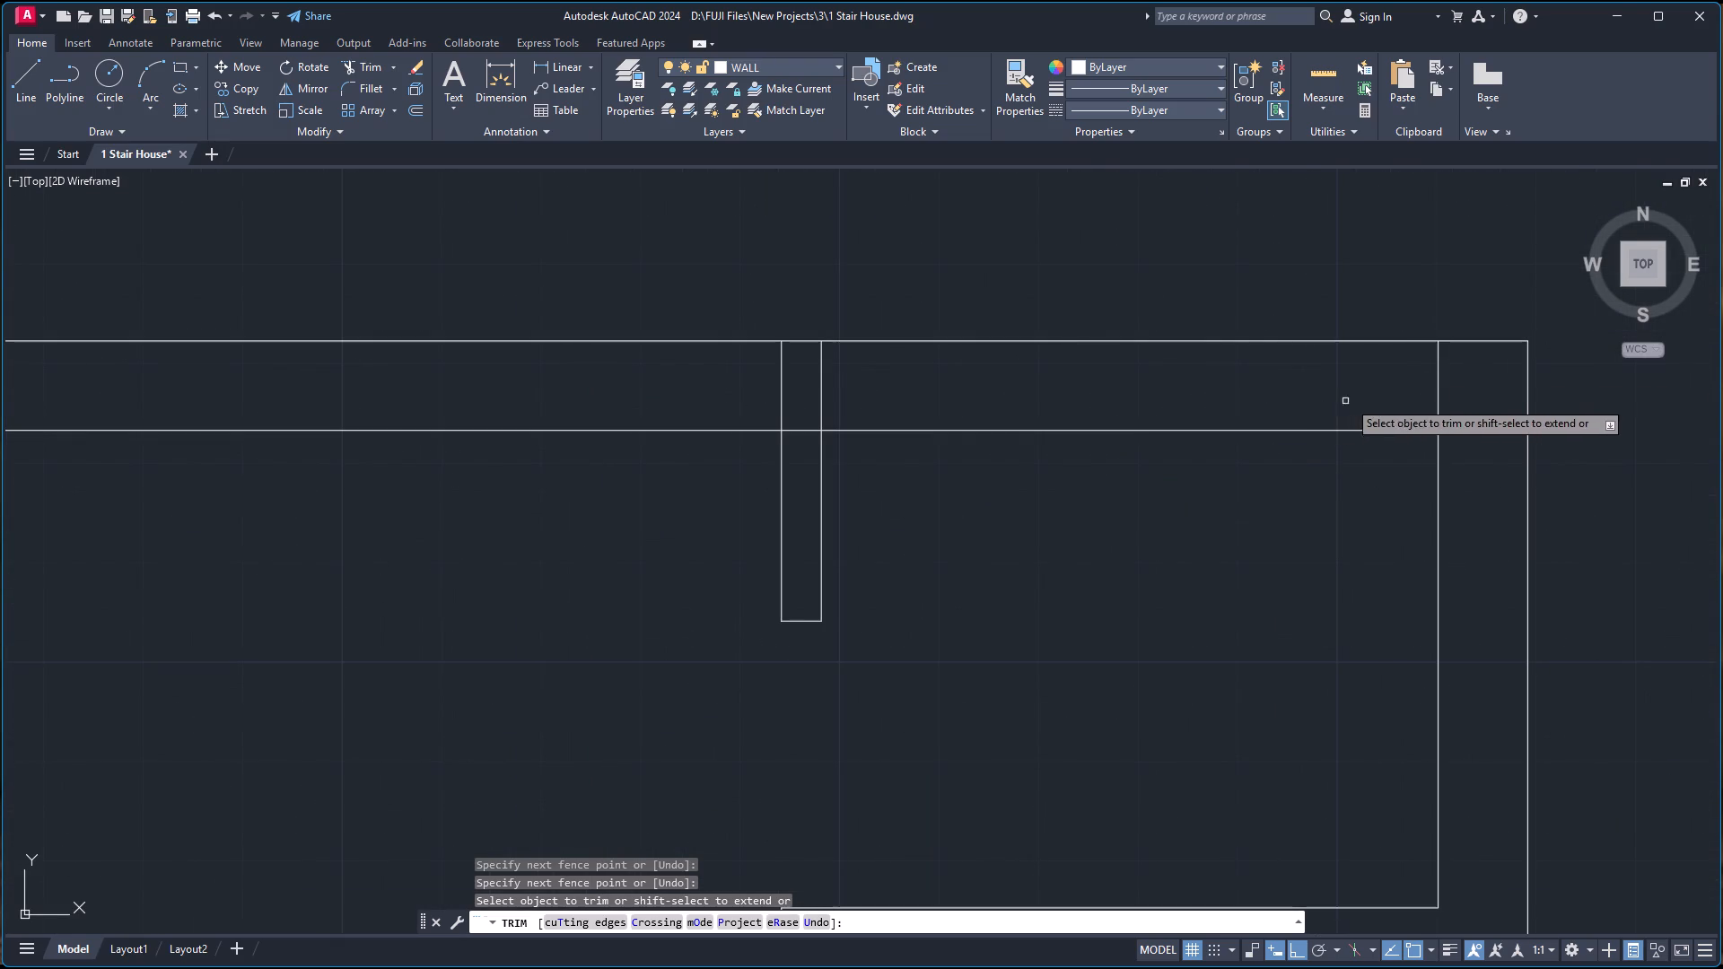
left_click_drag(1408, 380, 1416, 382)
left_click(1489, 472)
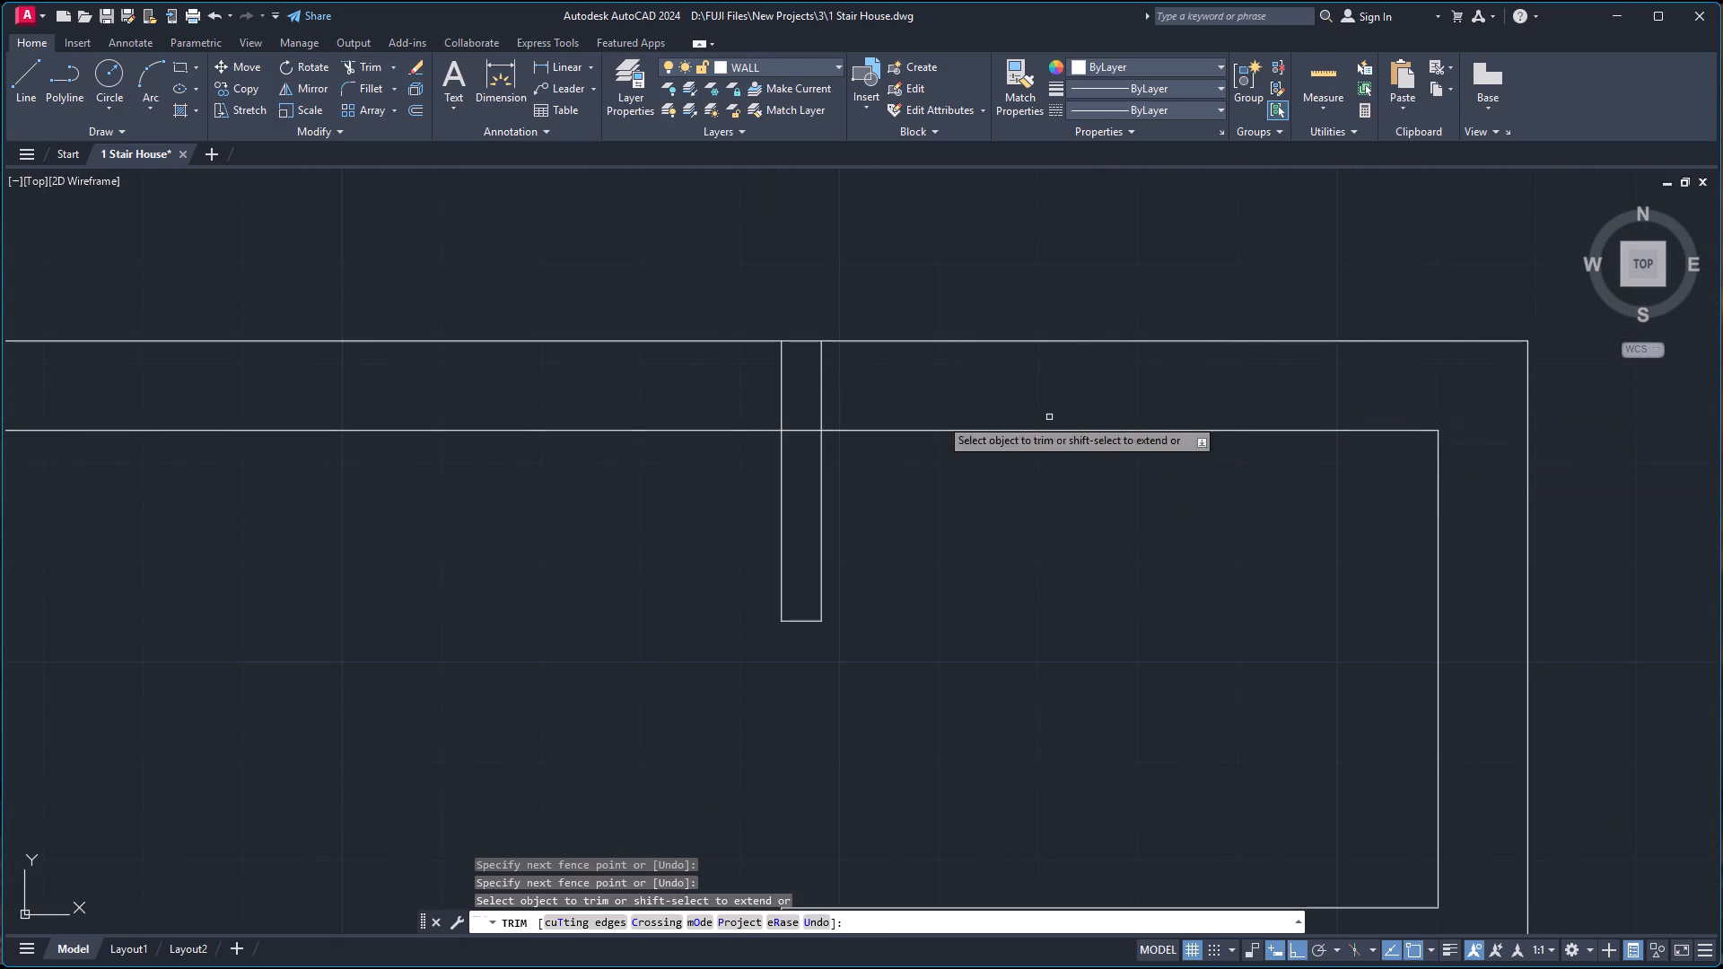
Trim the overlapping lines where the short vertical partition stub meets the top outer wall.
left_click(782, 408)
left_click_drag(853, 390, 833, 392)
left_click(752, 395)
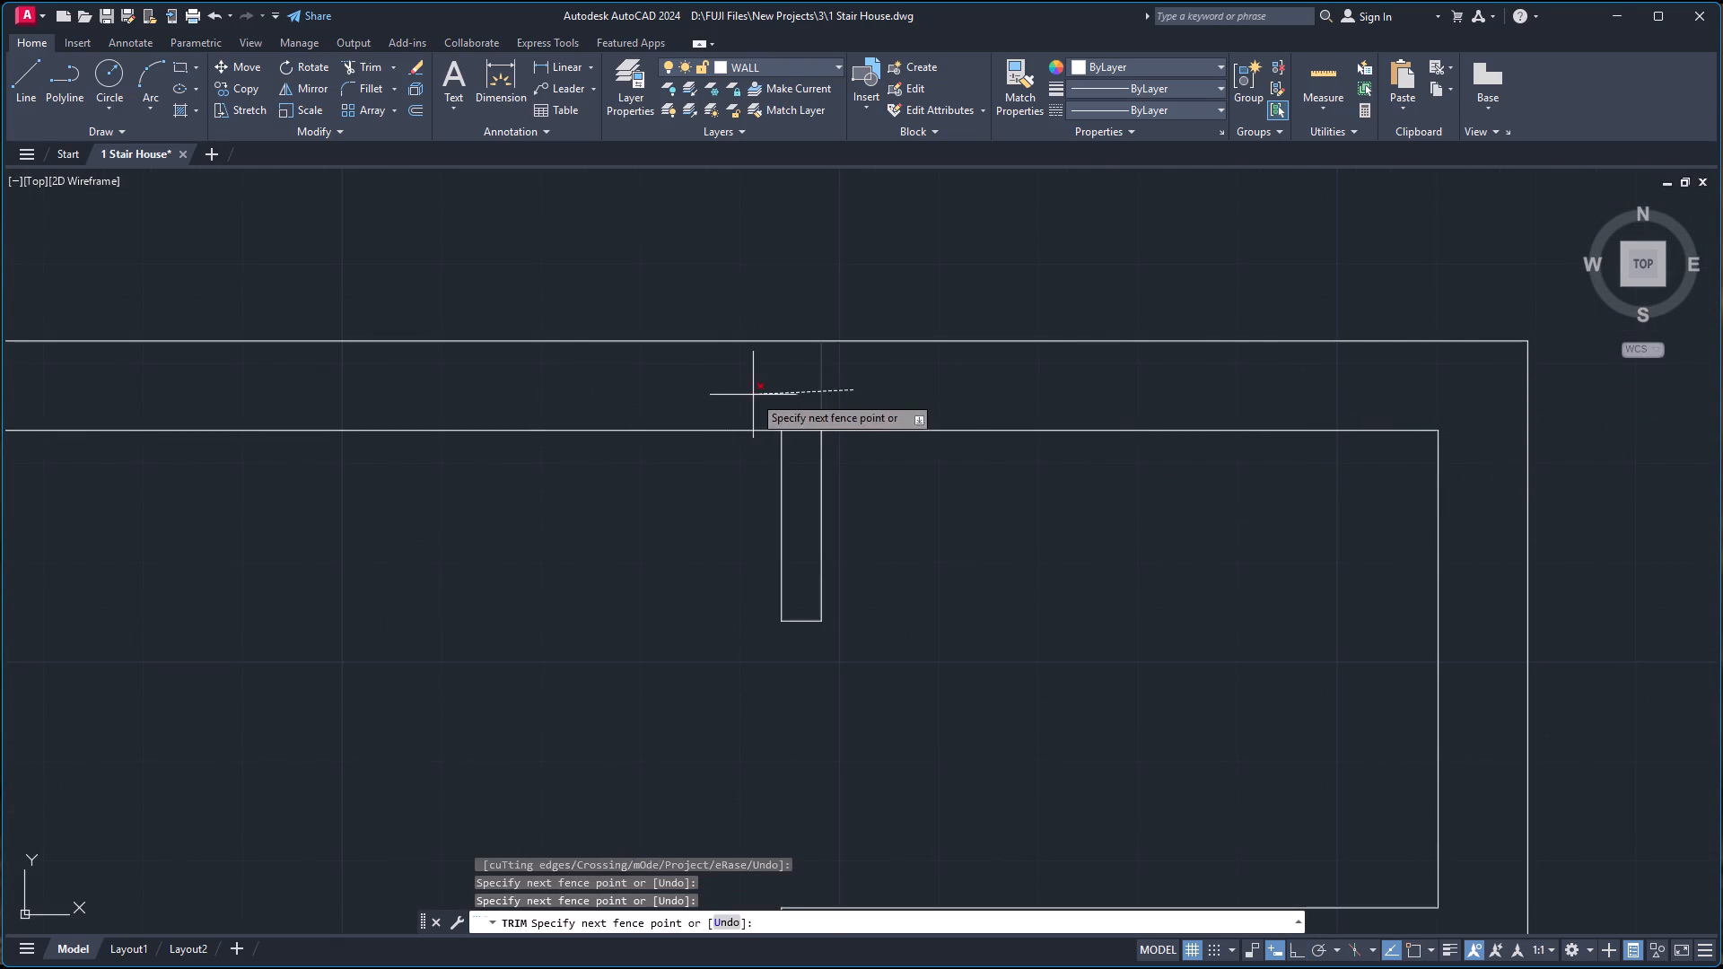
left_click(803, 444)
left_click(801, 420)
Trim the overlapping inner wall lines at the upper-left corner of the outer walls and finish trimming.
scroll(678, 383, "down", 5)
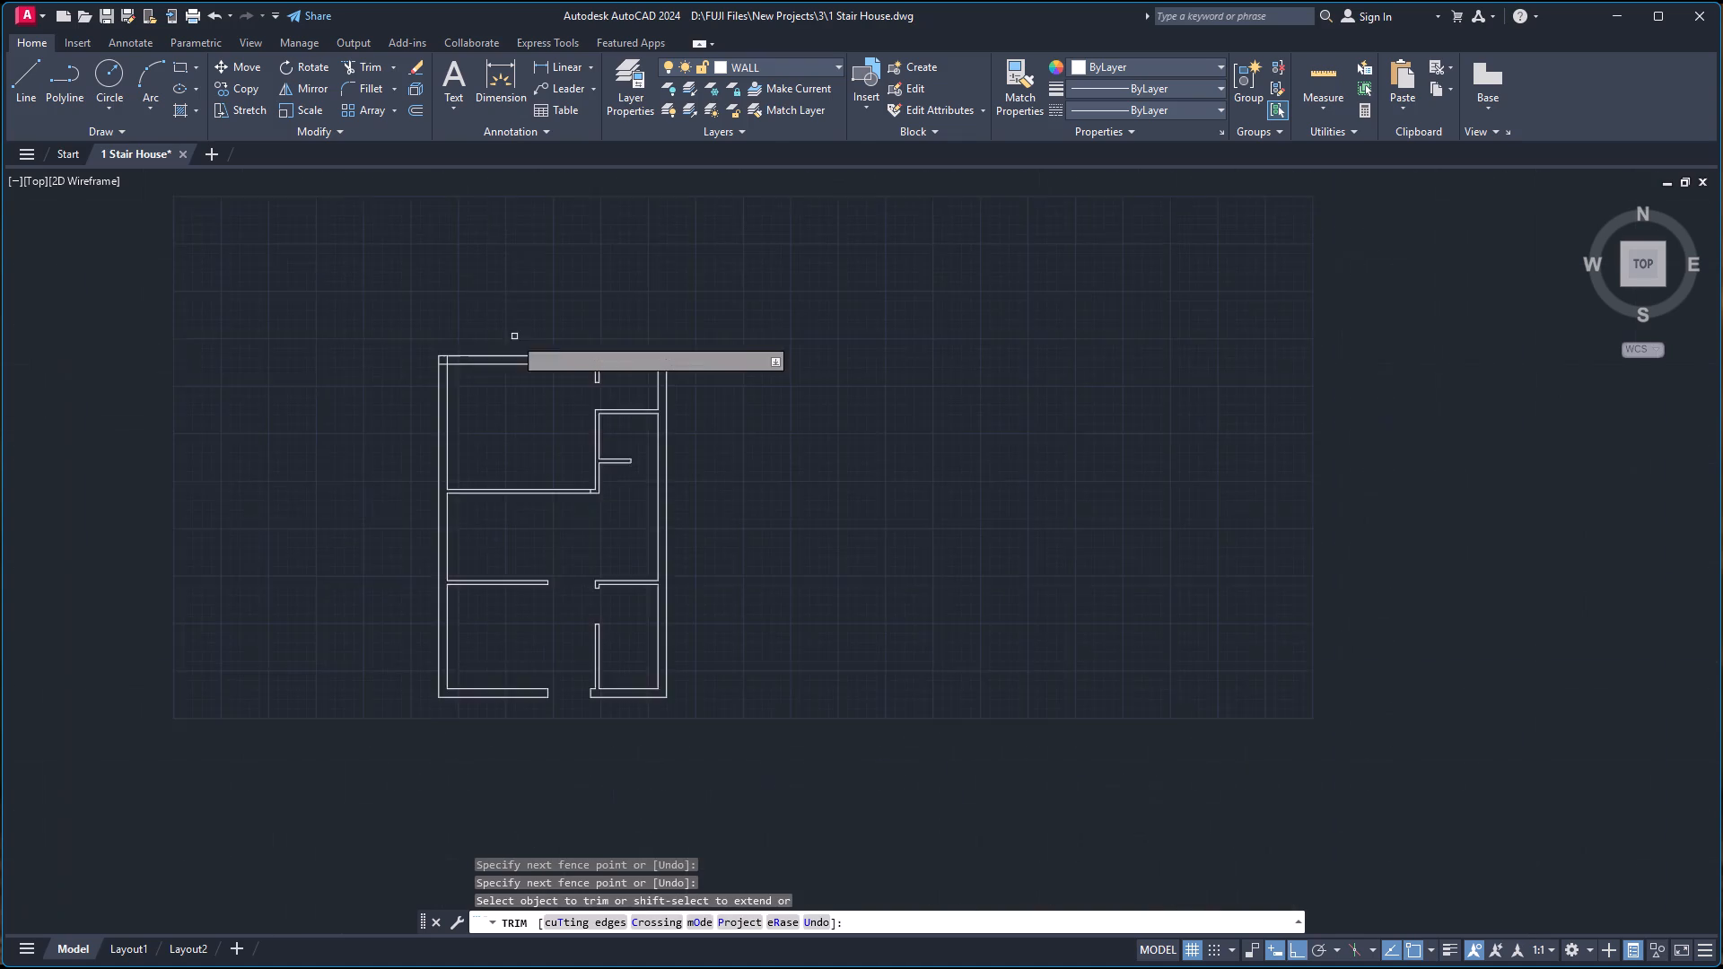
scroll(476, 333, "up", 4)
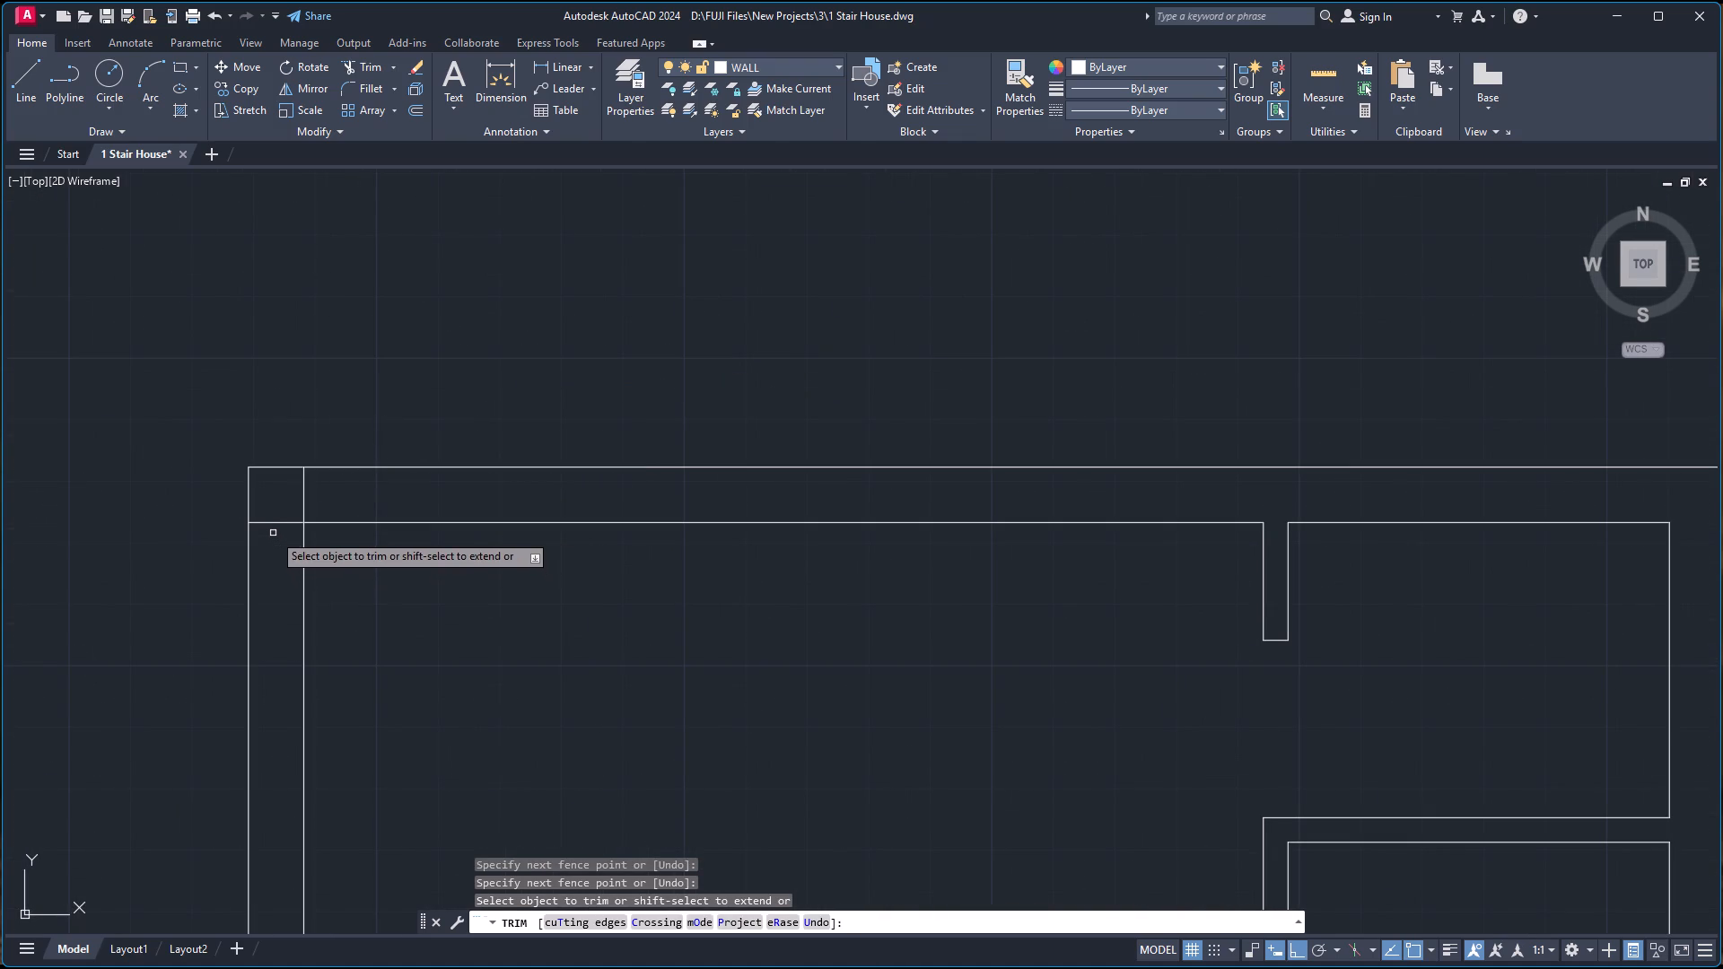
left_click(273, 531)
left_click(330, 491)
scroll(409, 450, "down", 4)
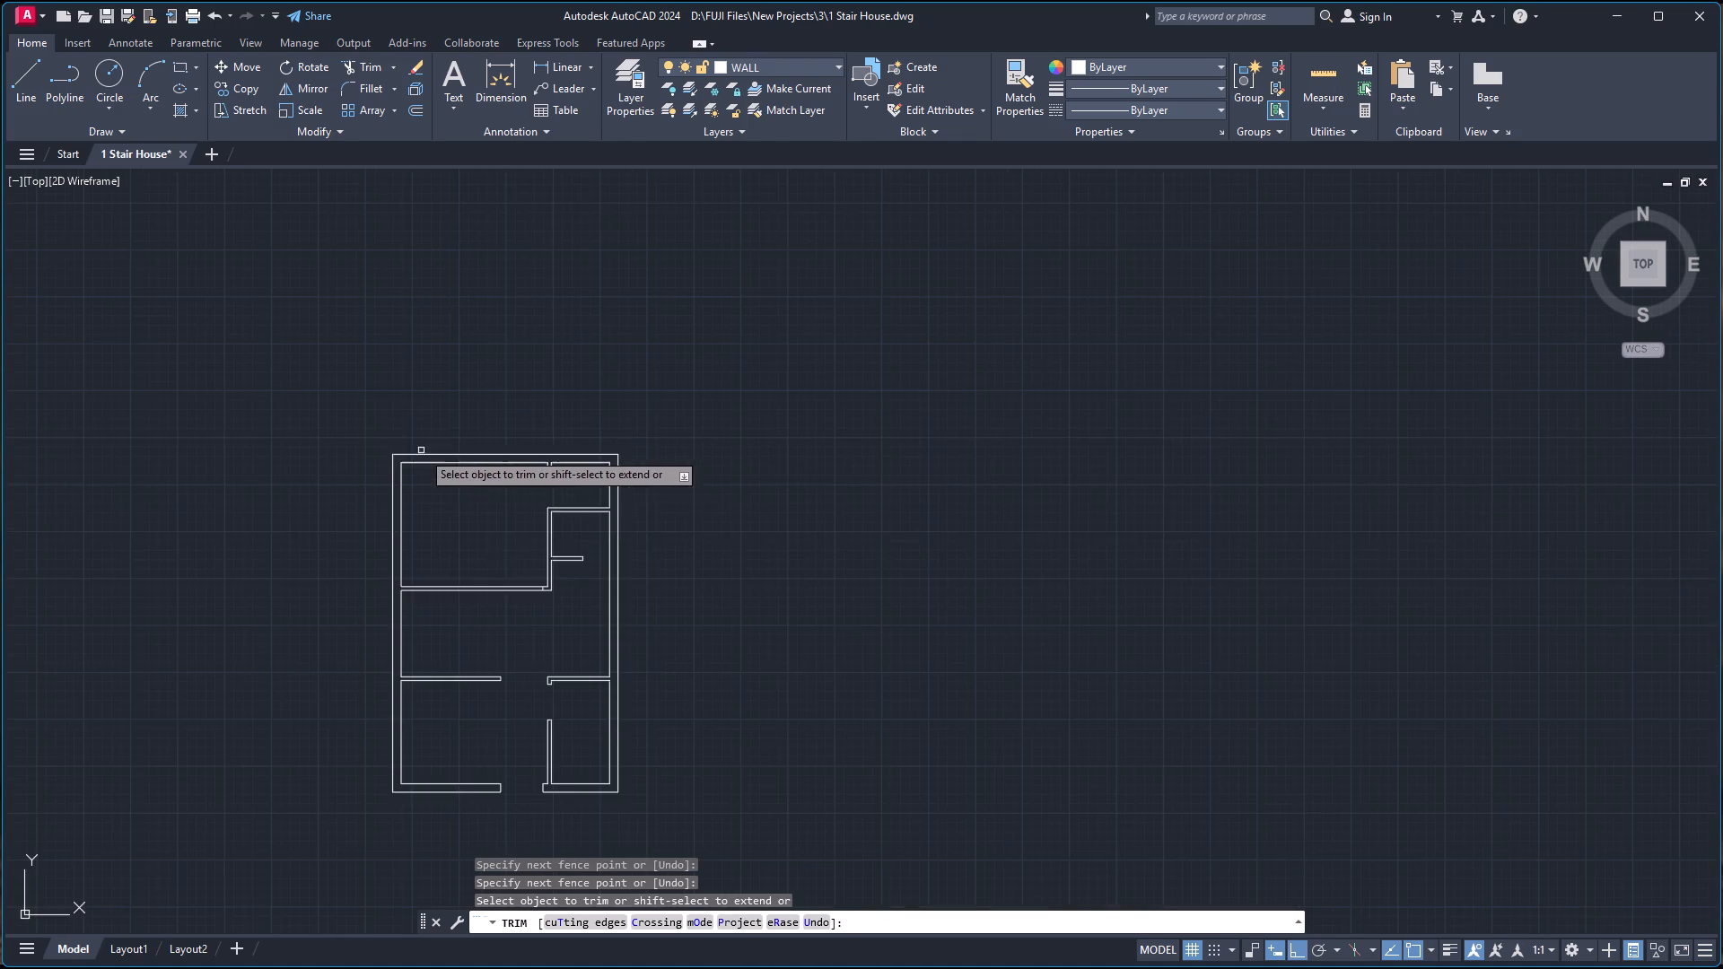
scroll(454, 568, "up", 2)
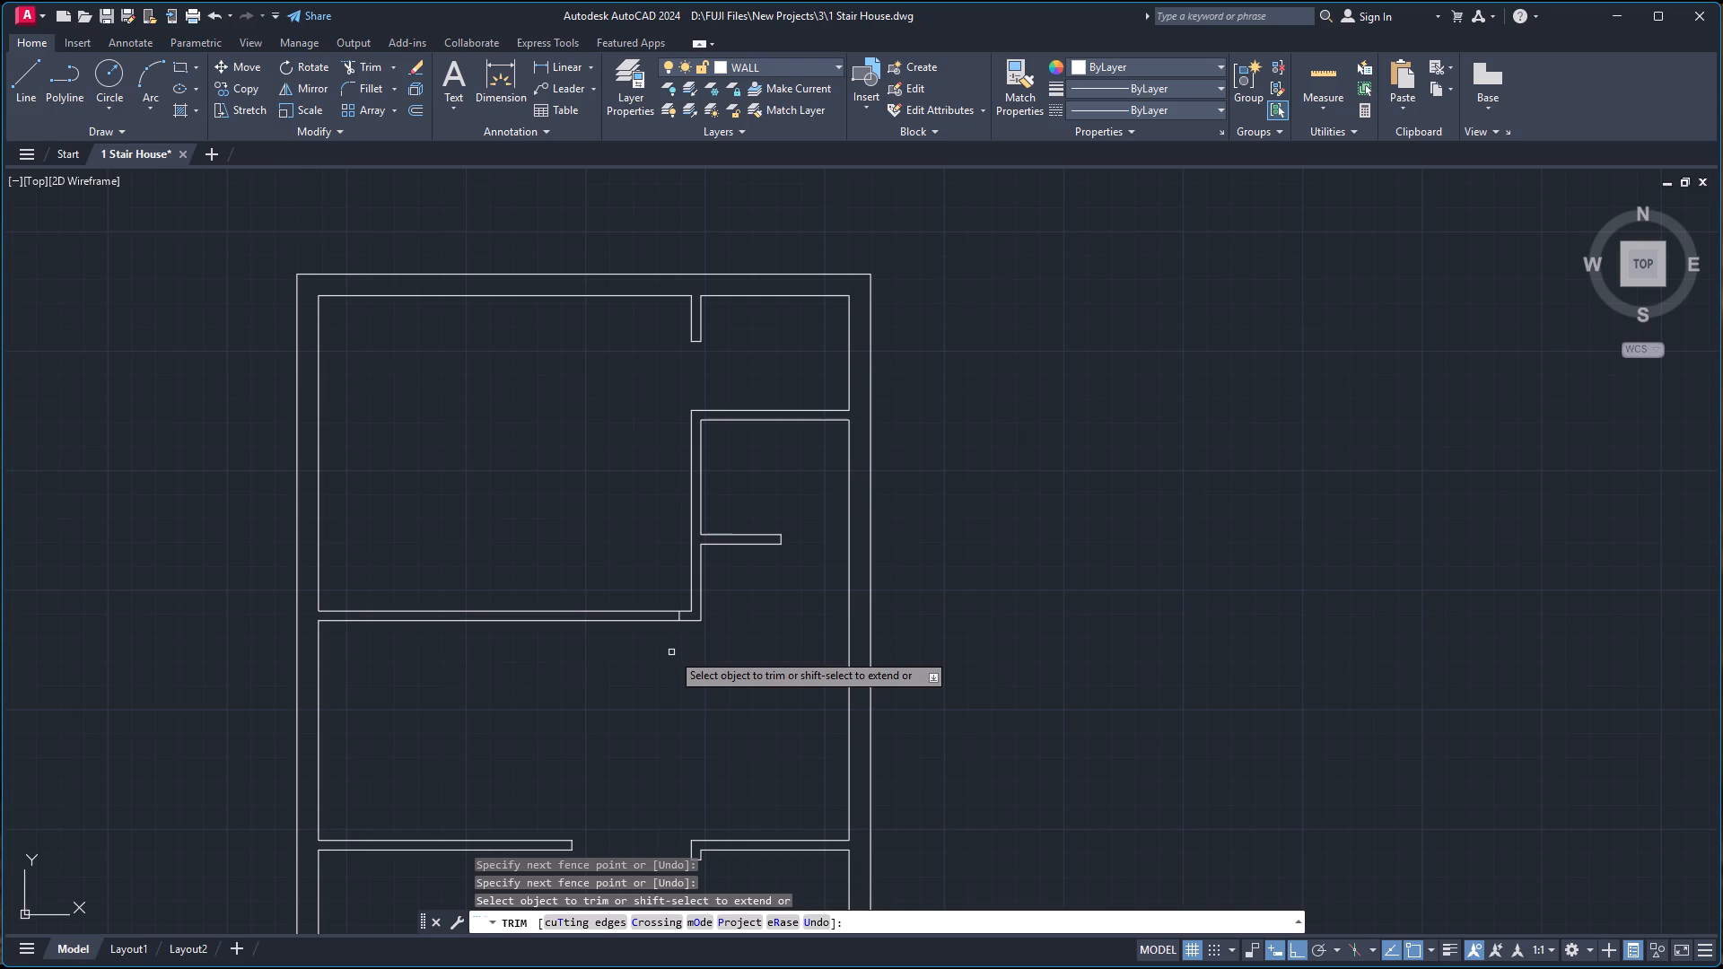
key("Escape")
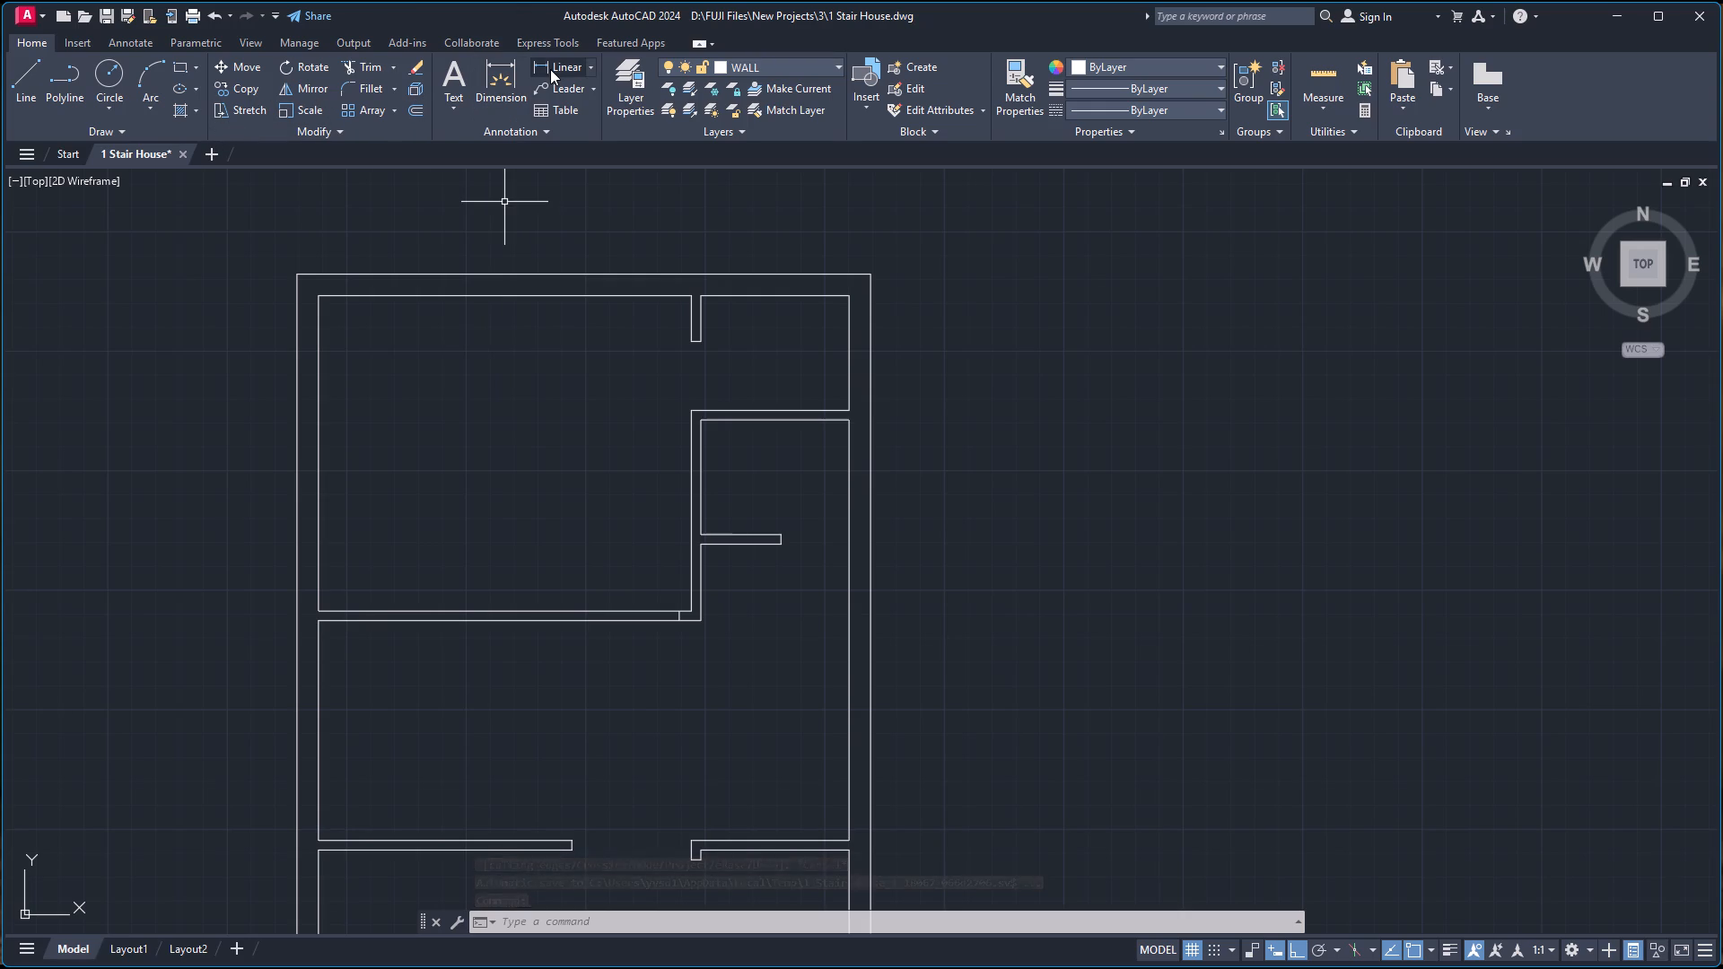
Create a layer named STEPS with yellow colour 50, make it current and collapse the layer manager.
left_click(643, 73)
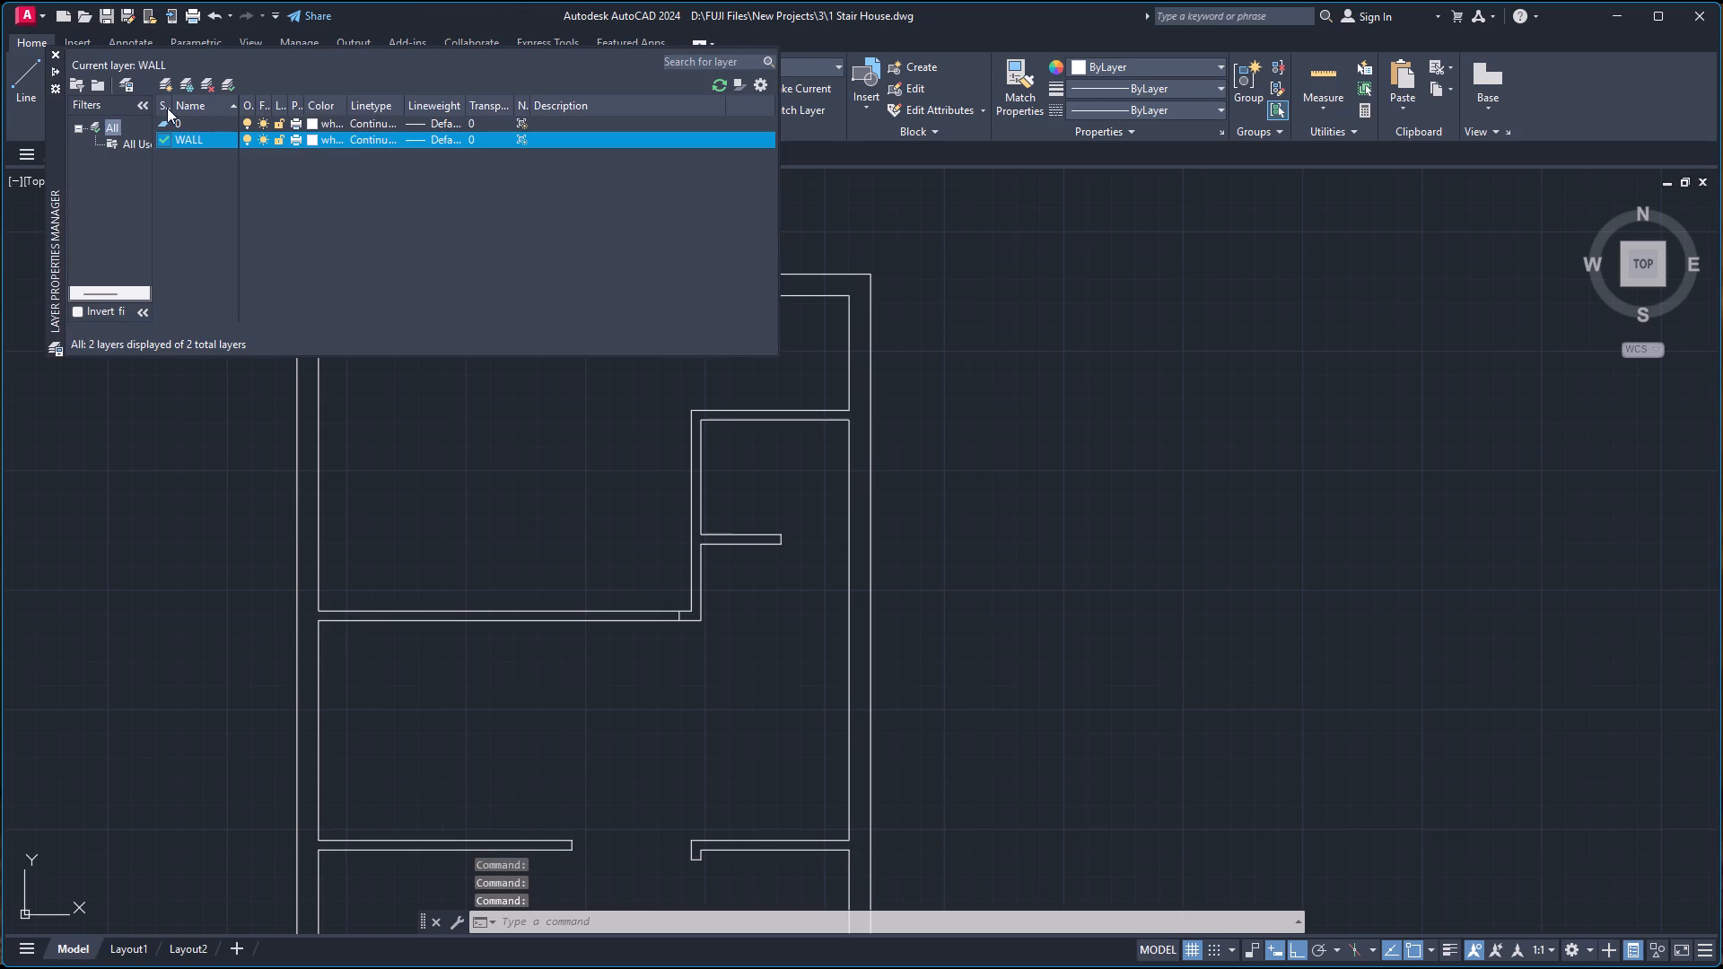
left_click(162, 81)
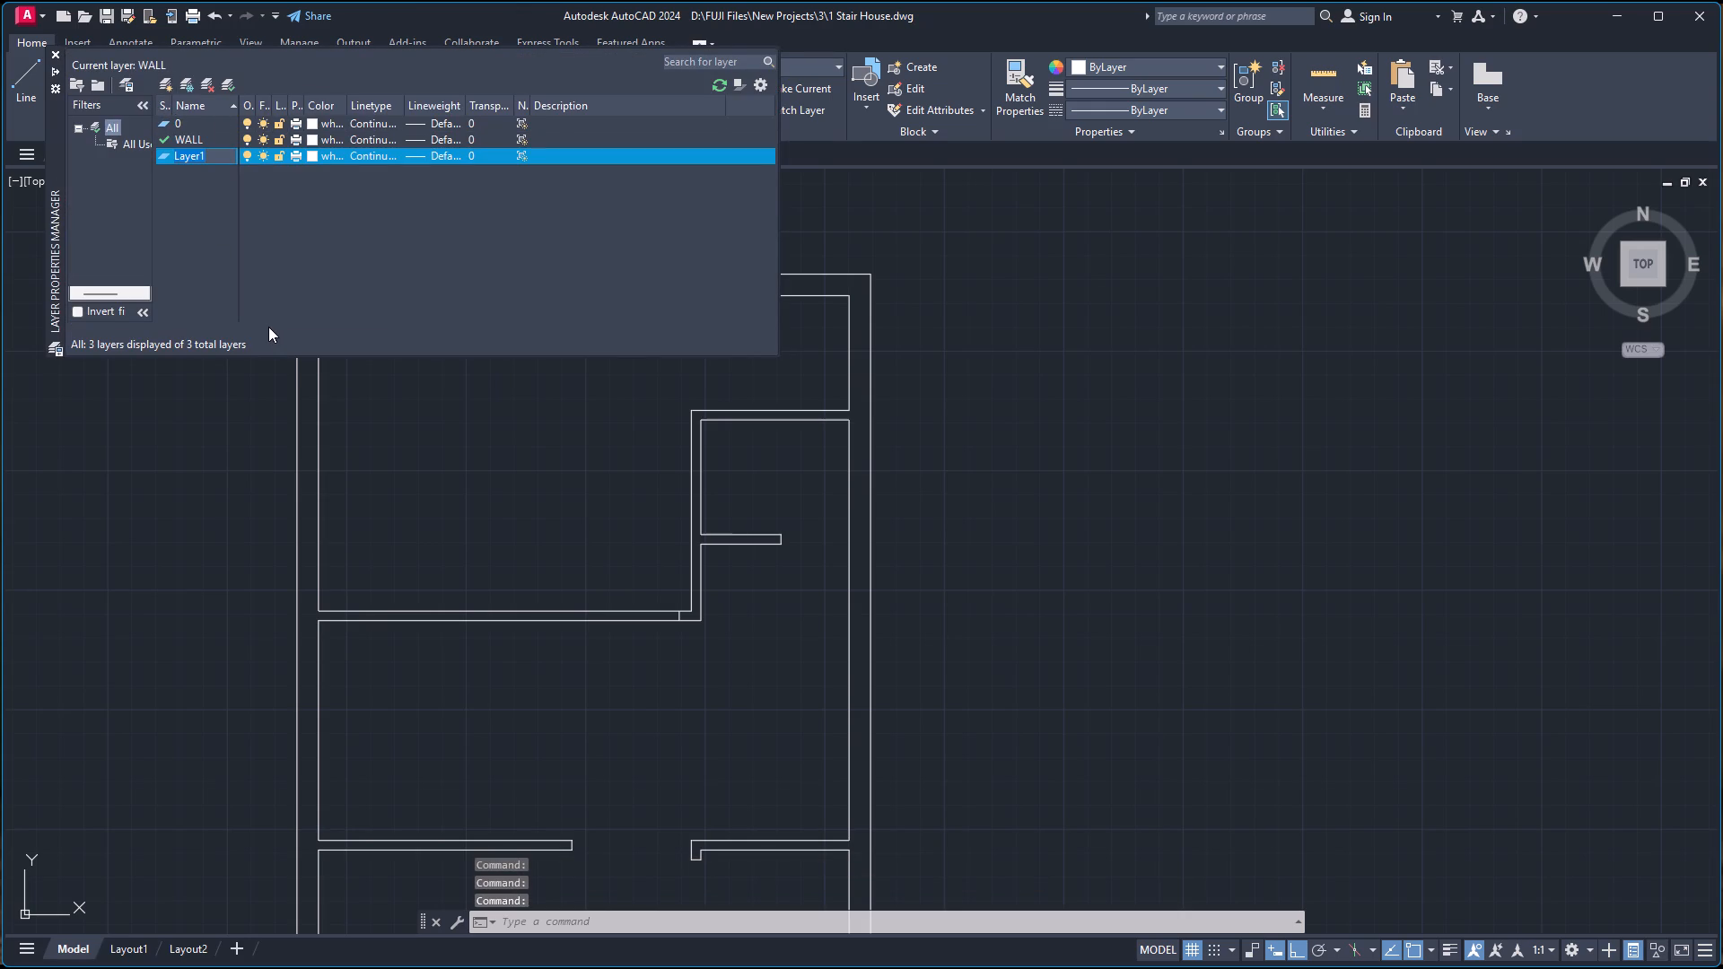
type("STEPS")
key("Return")
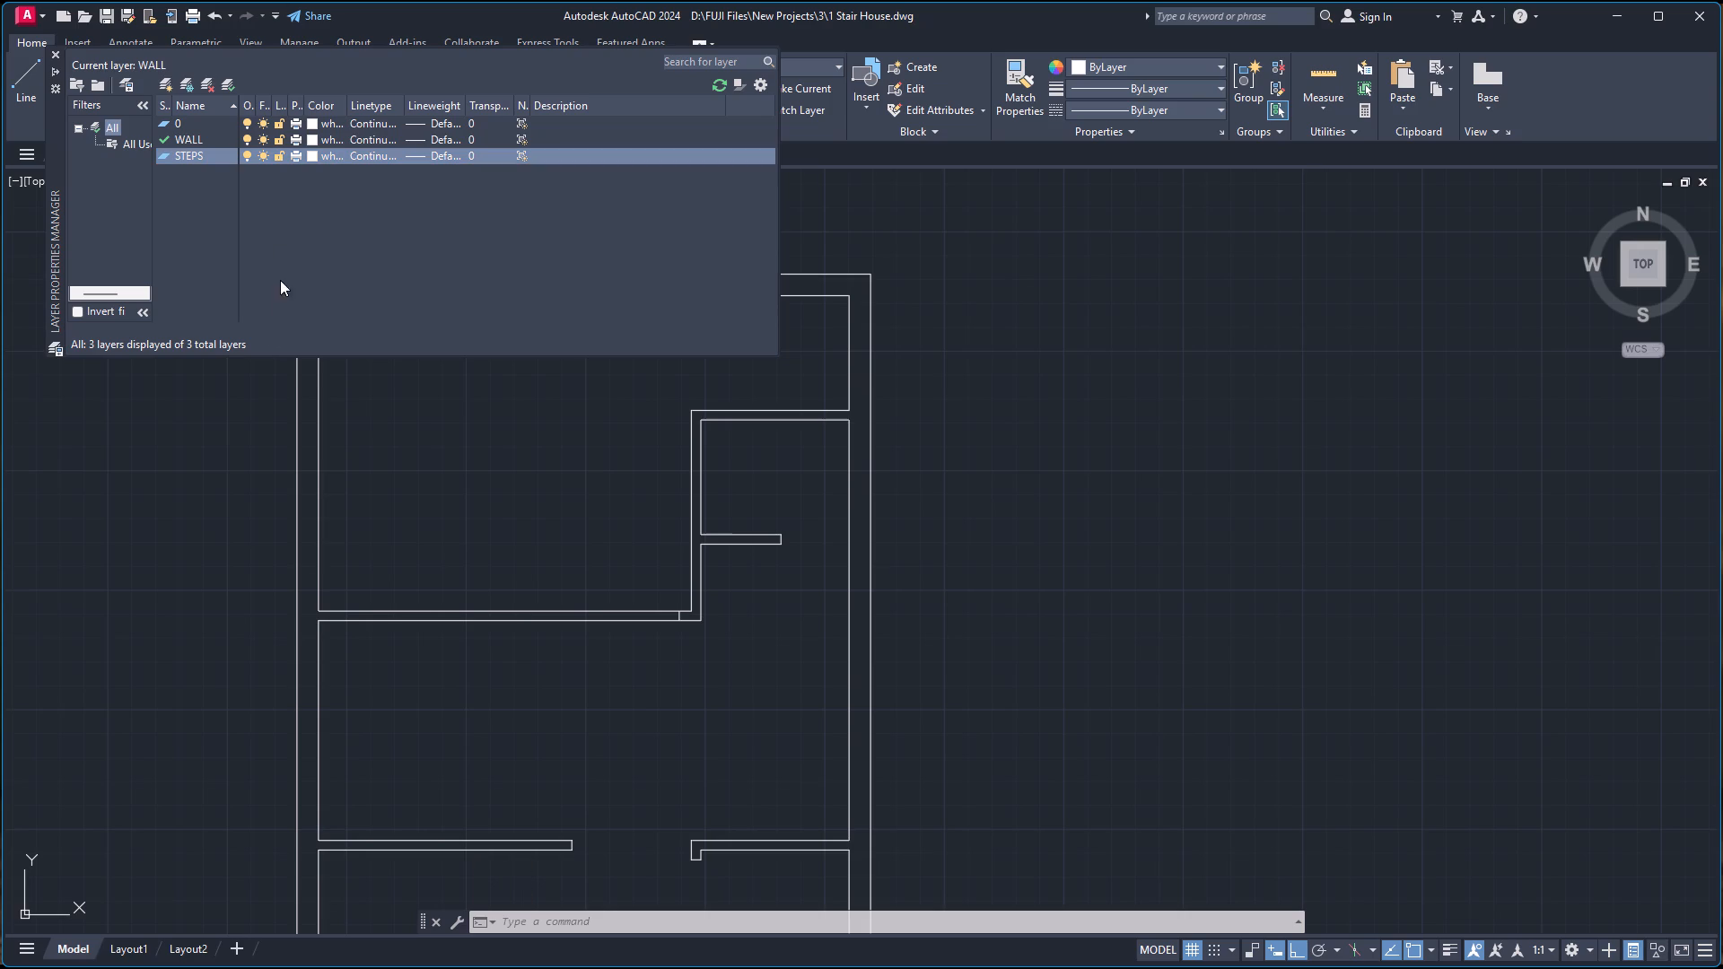
left_click(310, 152)
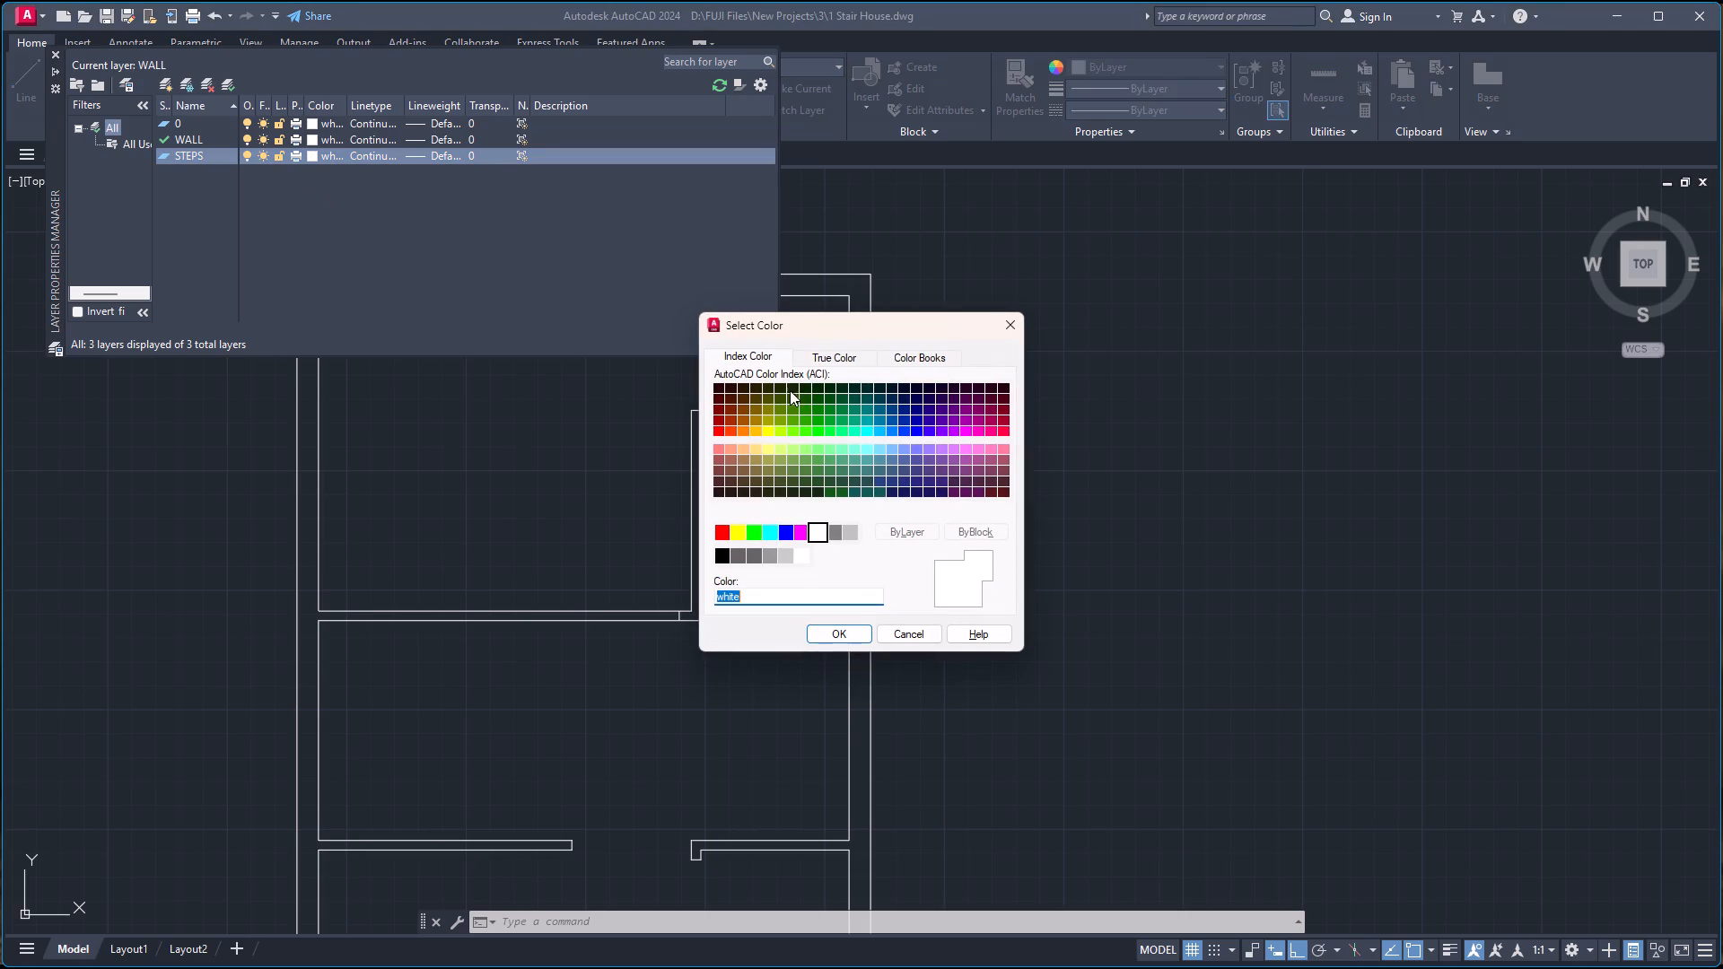
left_click(771, 431)
left_click(823, 634)
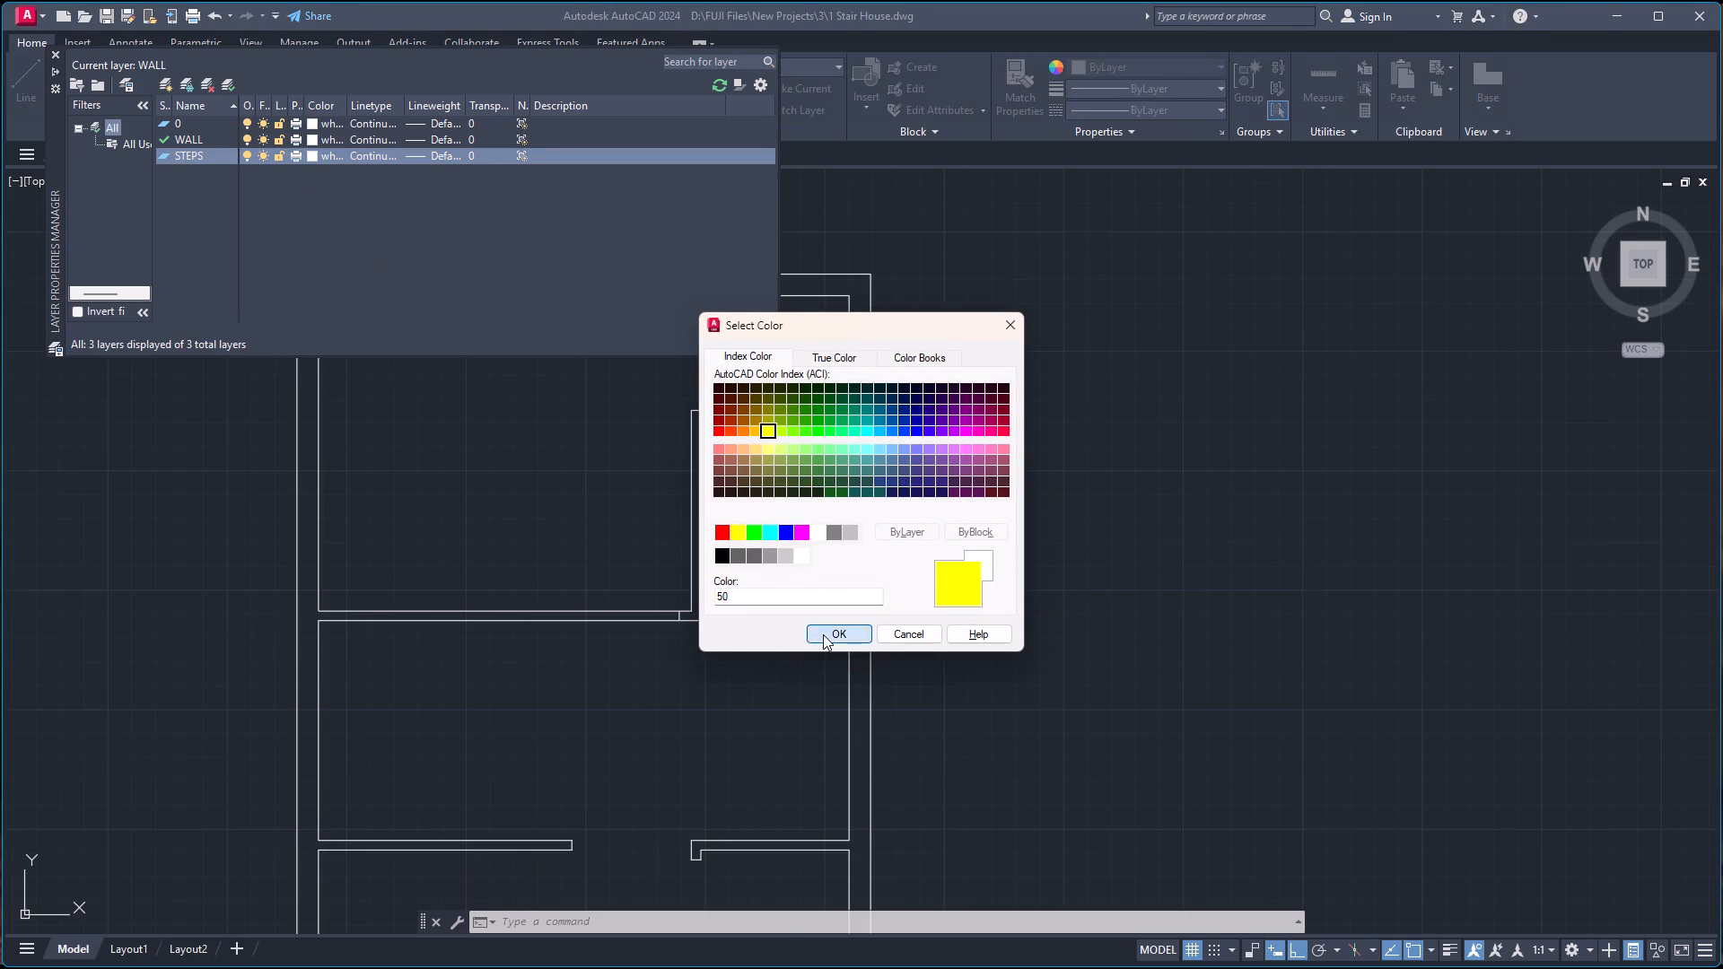
double_click(209, 156)
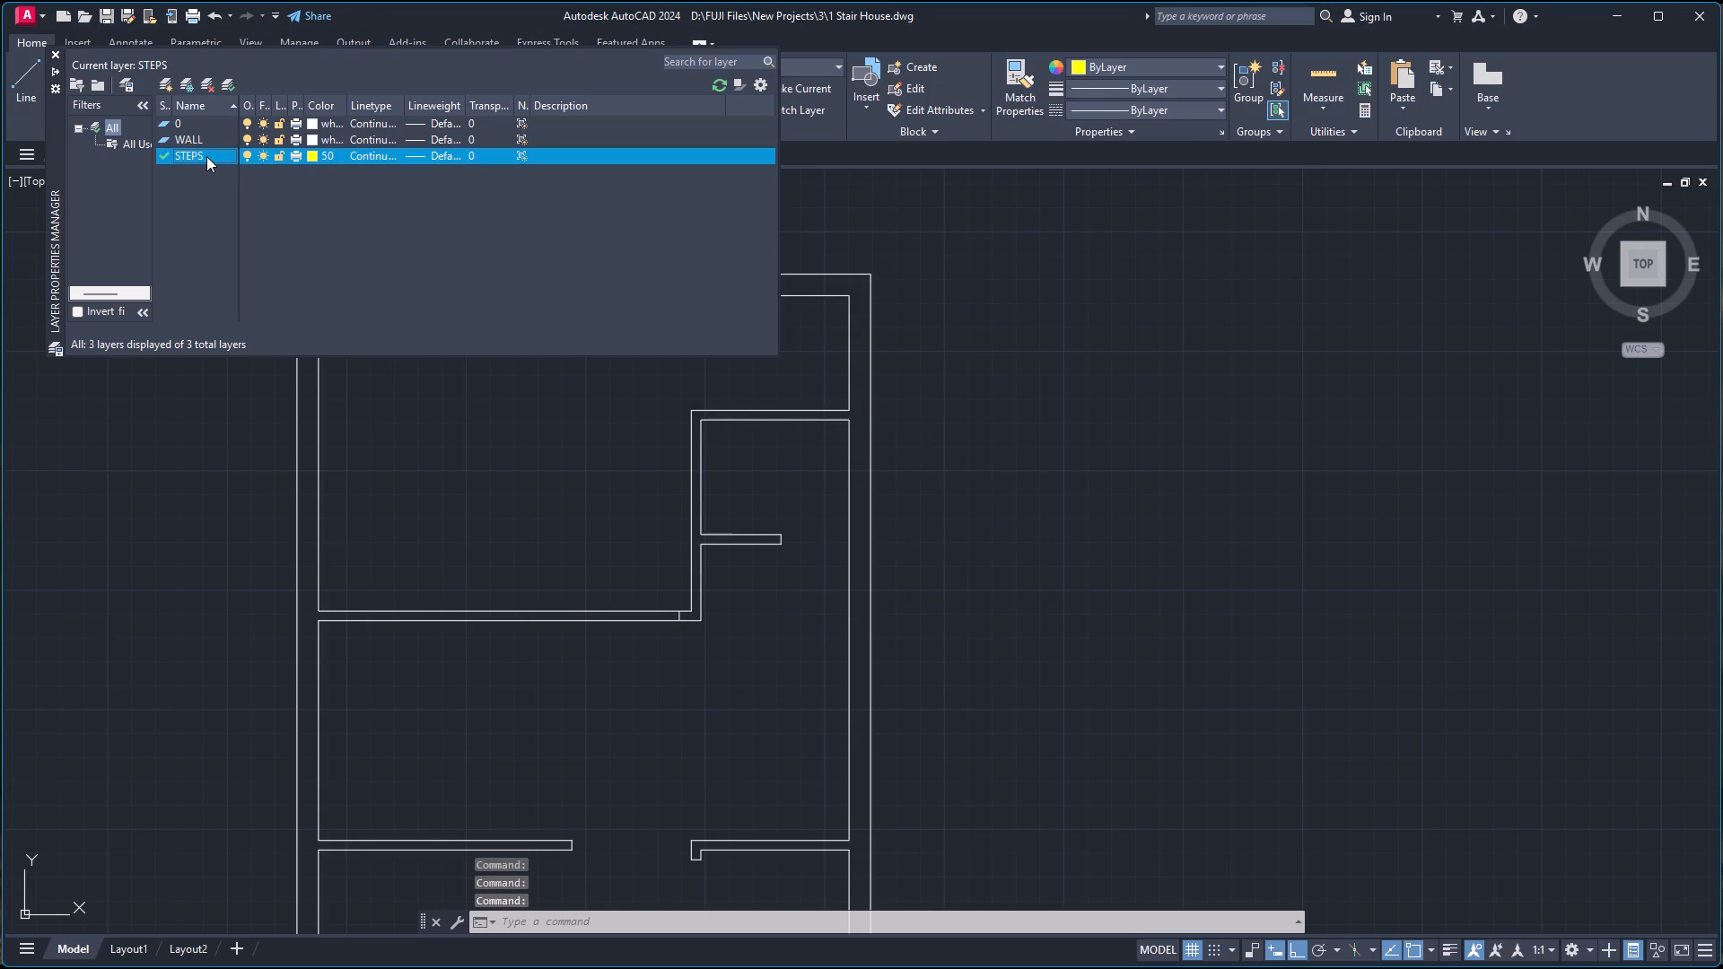
left_click(56, 73)
left_click(55, 71)
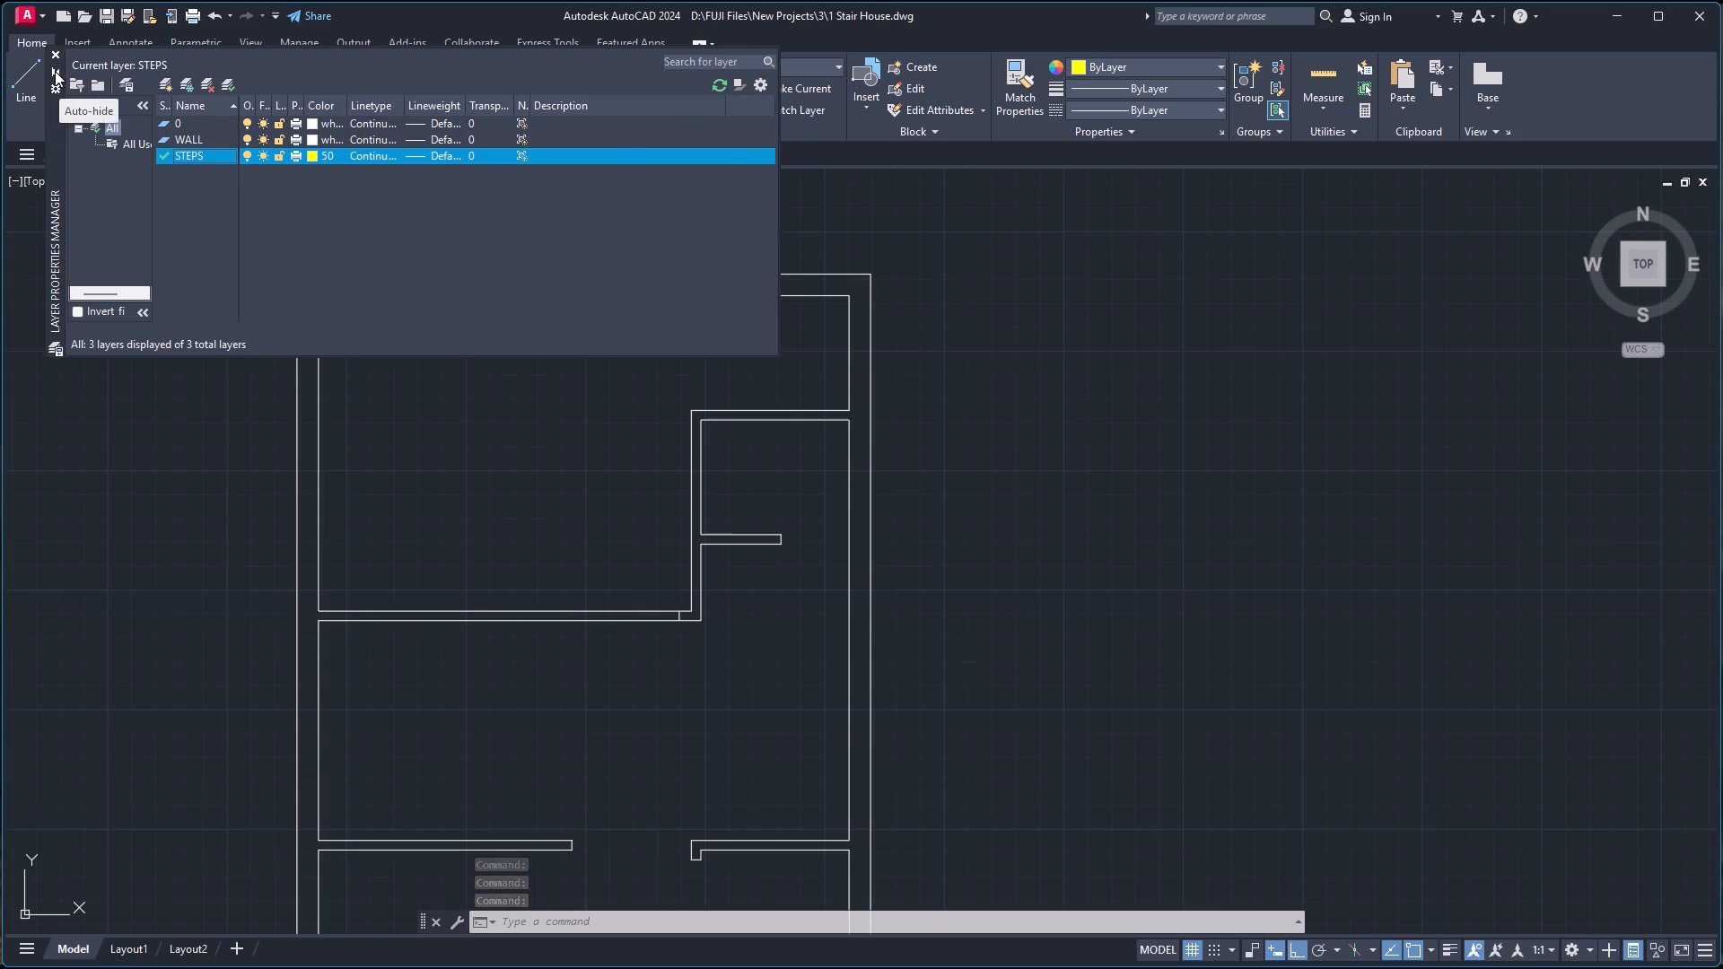
left_click(55, 68)
Draw a 7'-8" vertical line from the upper corner of the lowest left partition's free end up to the third horizontal partition.
scroll(560, 823, "up", 1)
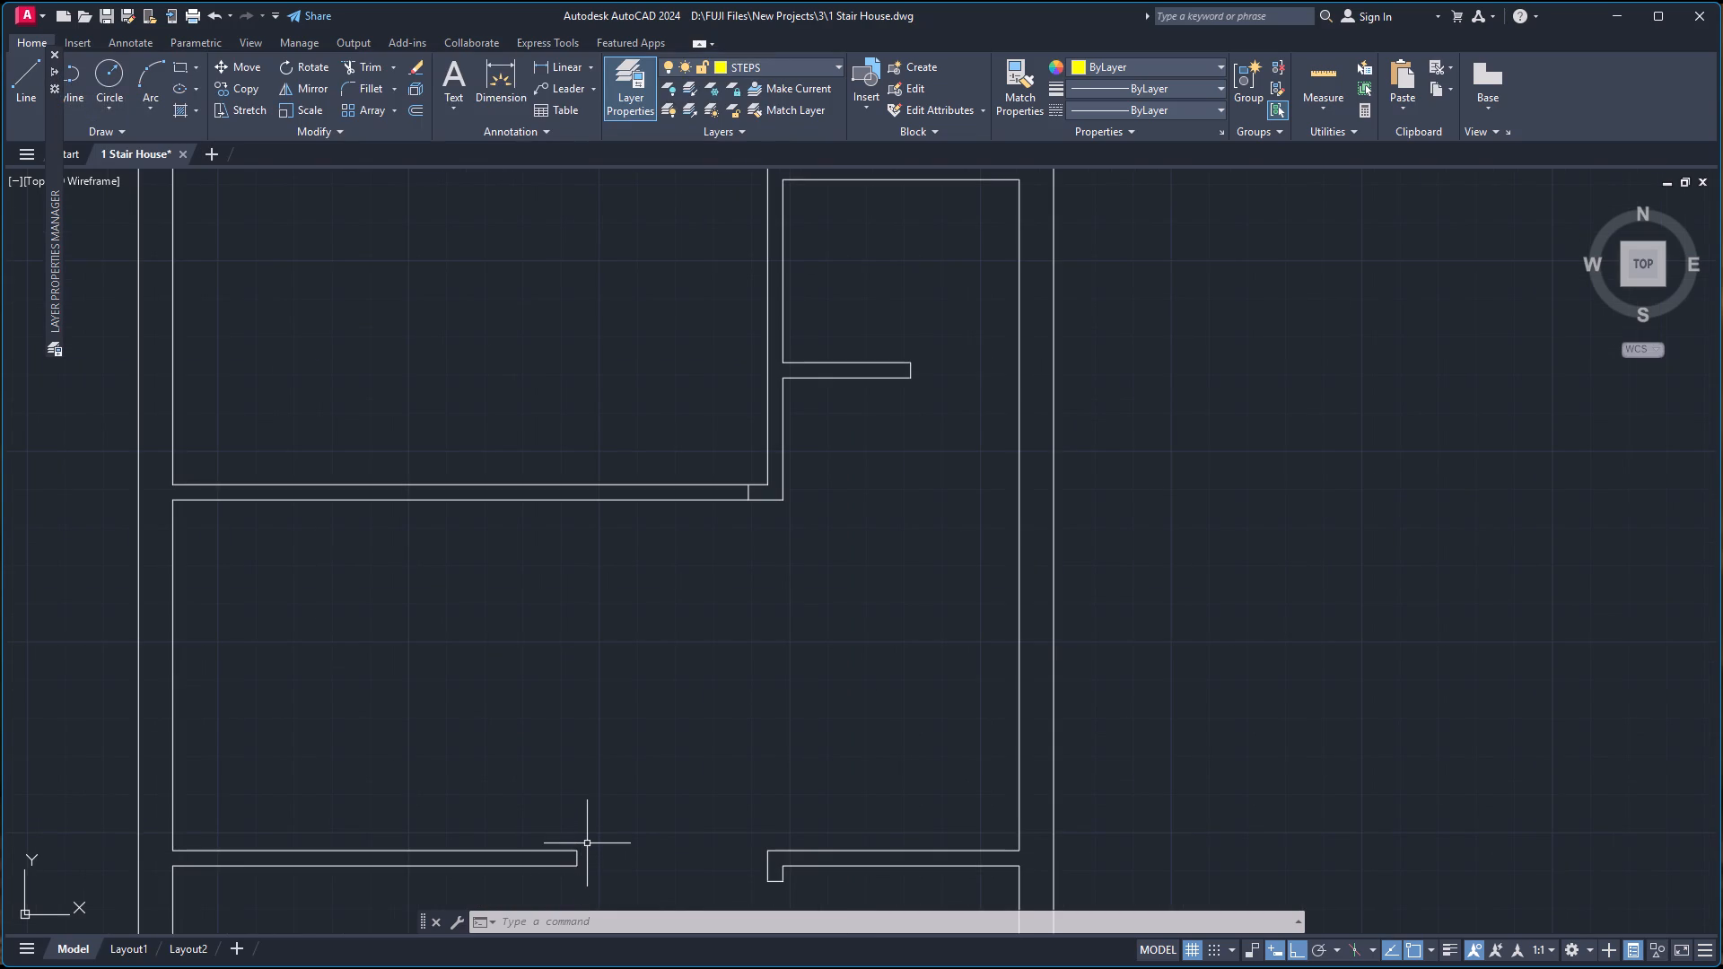
key("l")
key("Return")
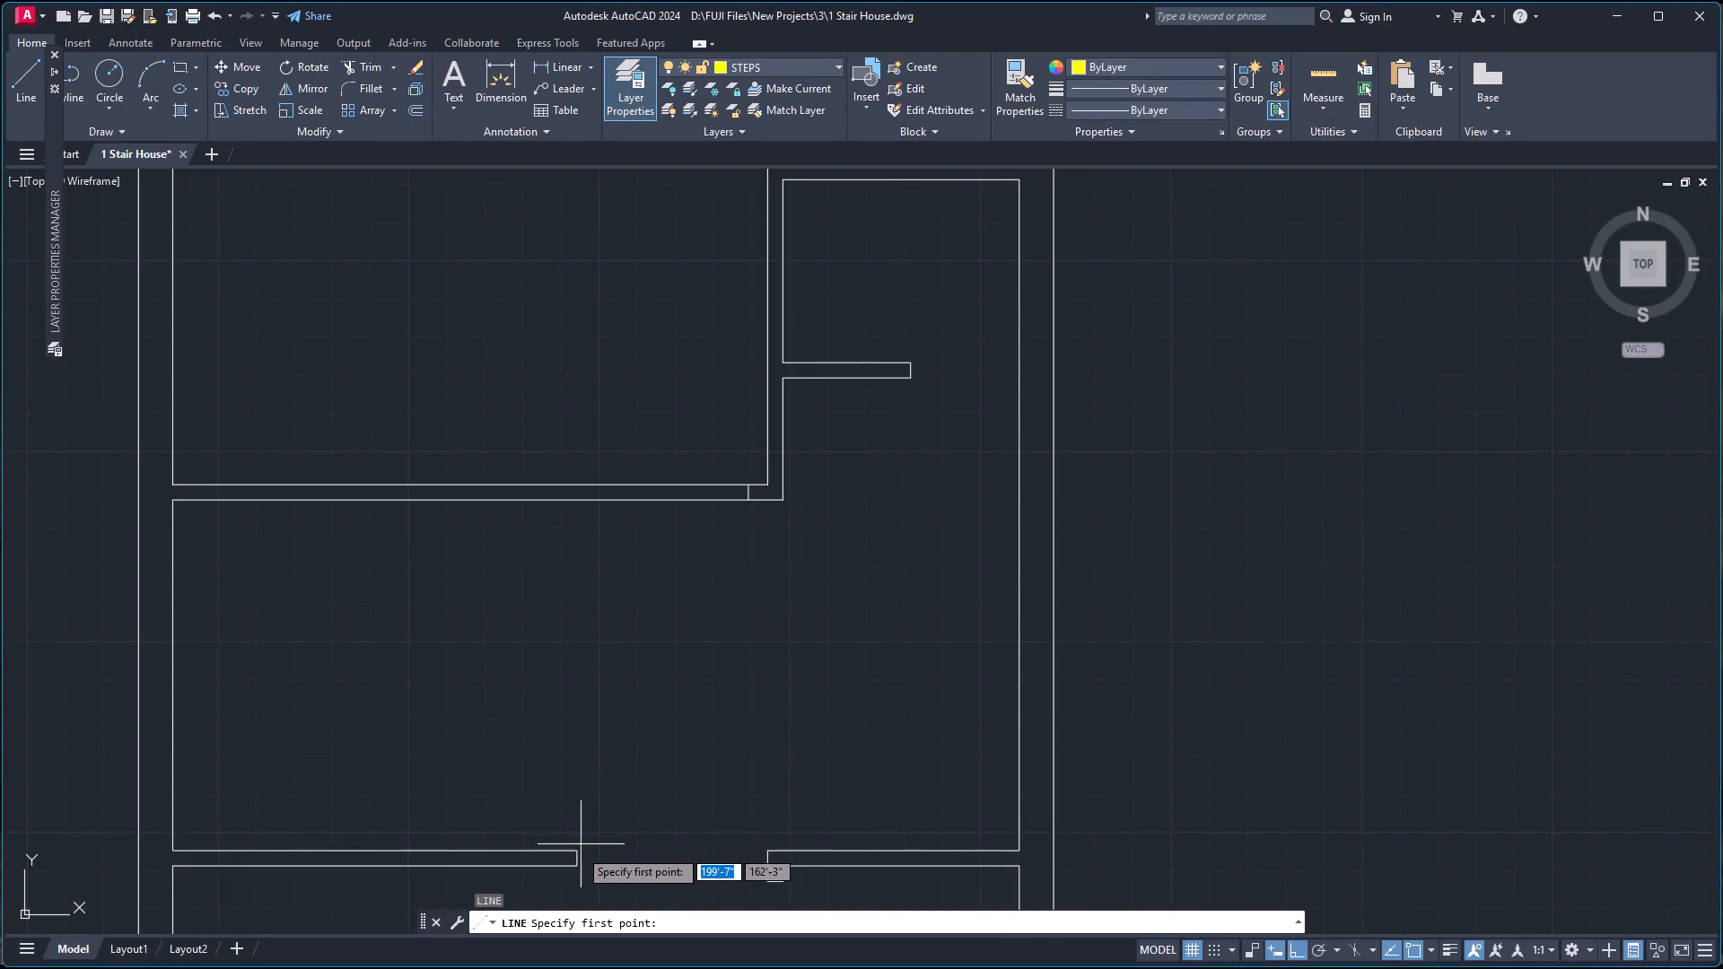
left_click(574, 850)
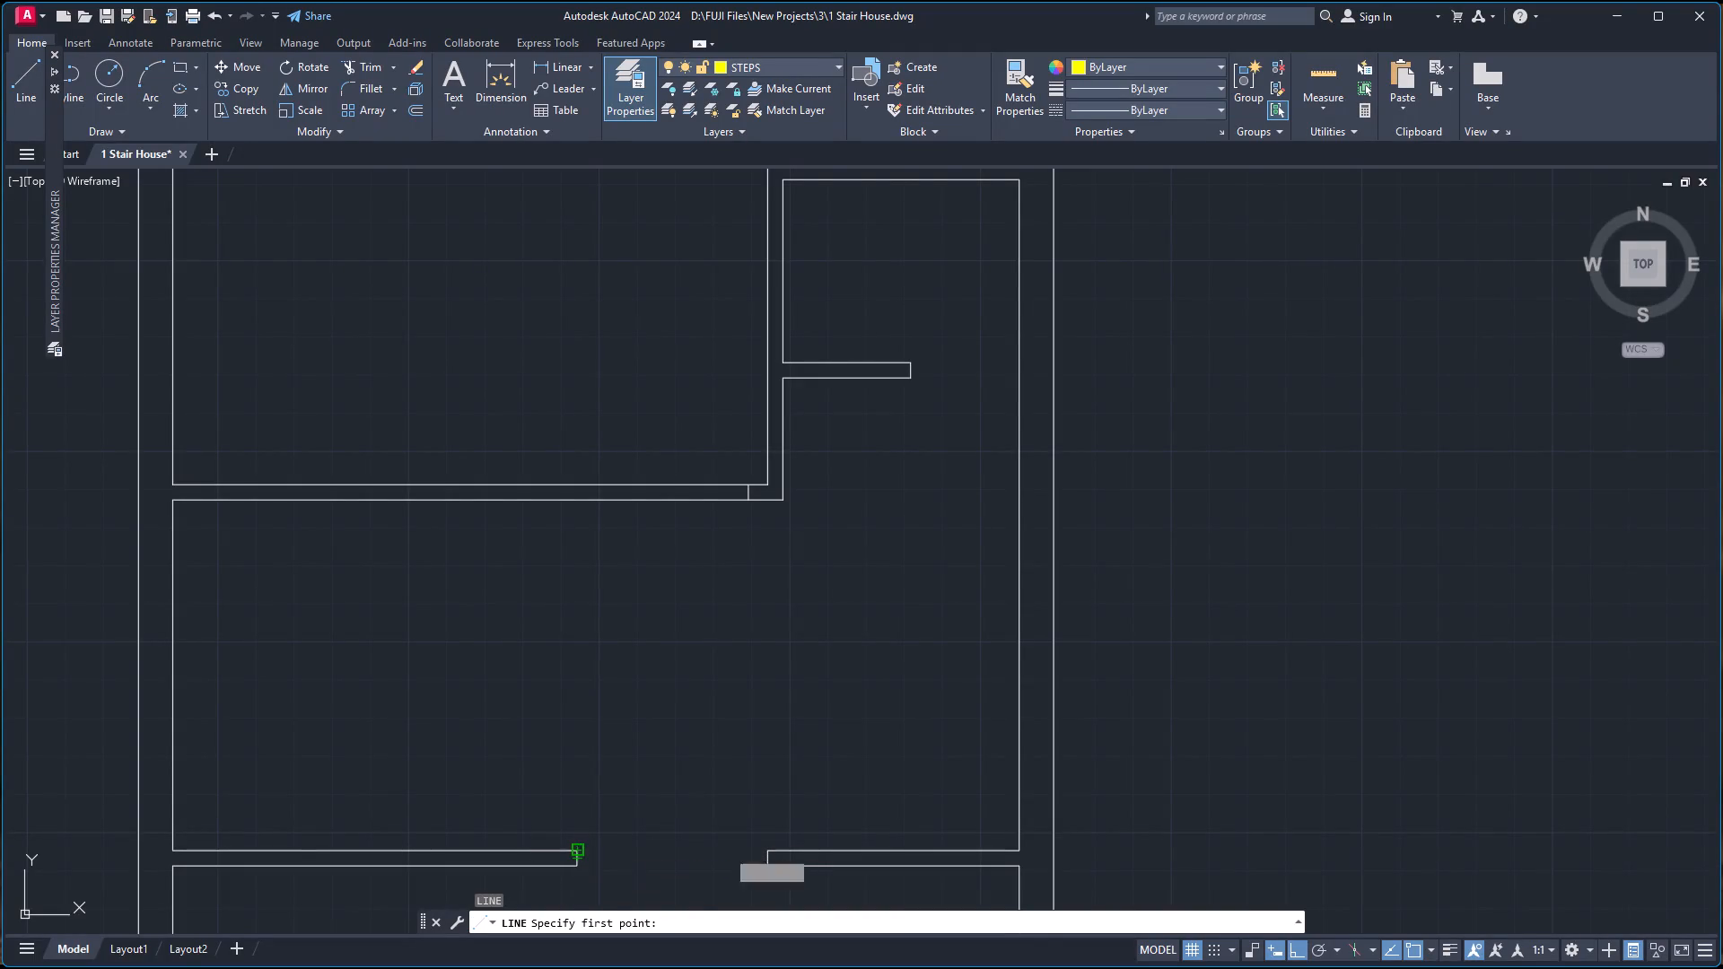
scroll(567, 568, "up", 1)
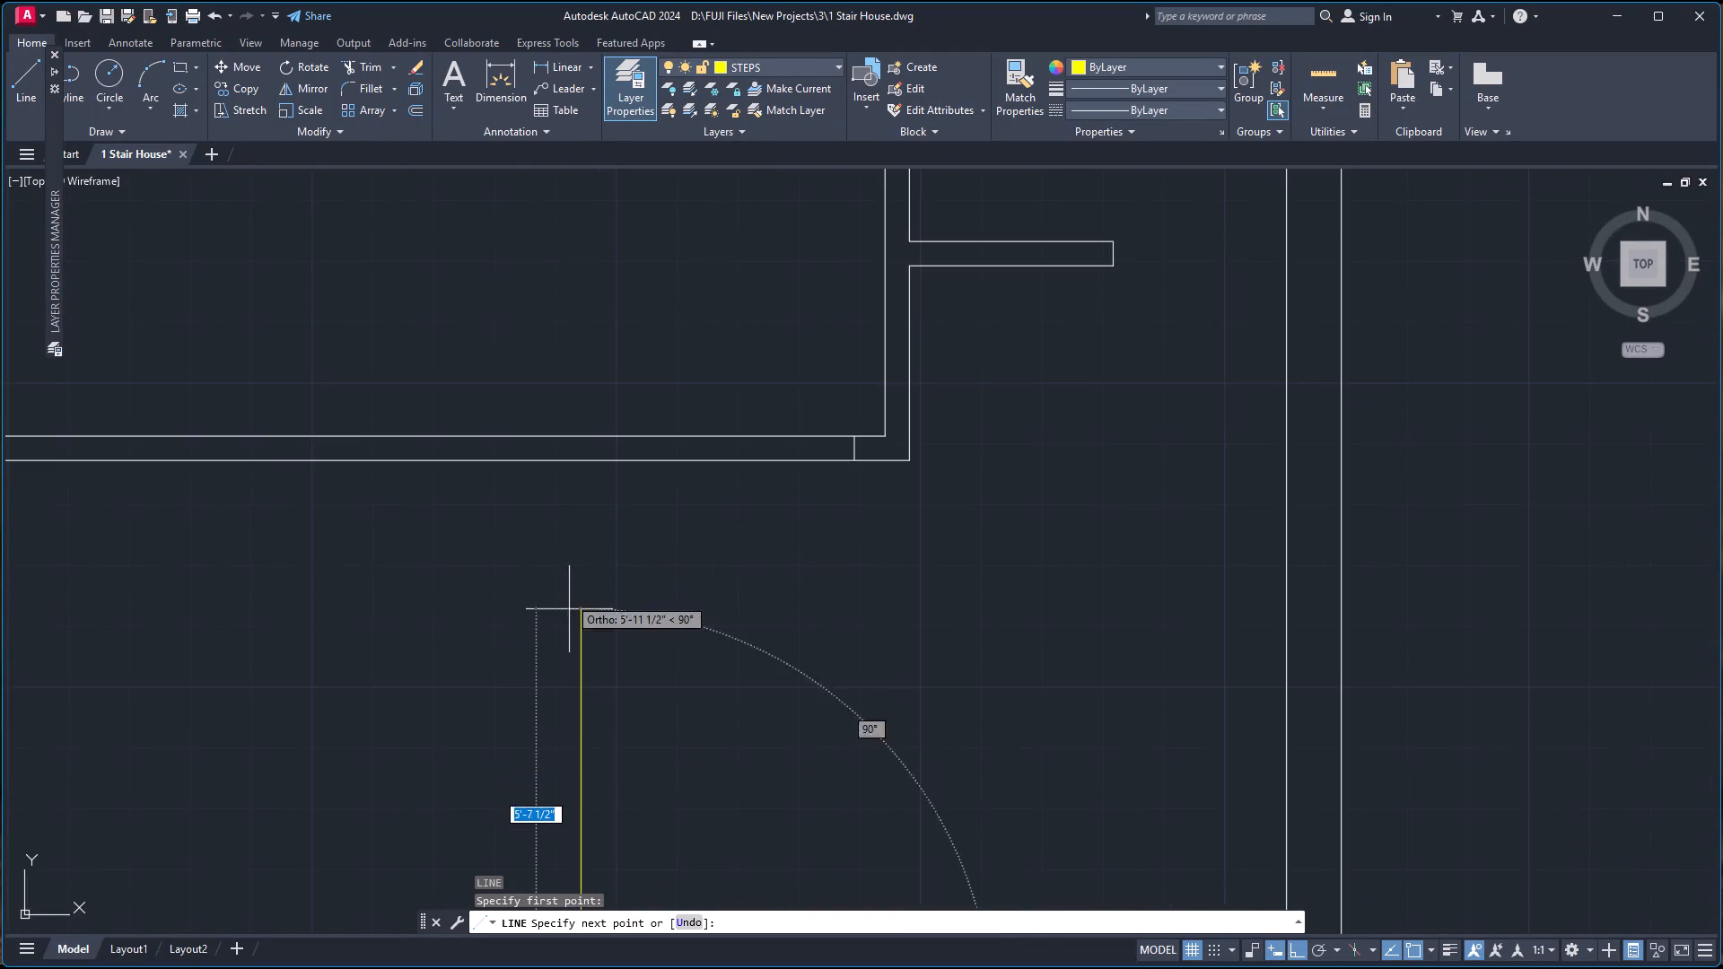
scroll(571, 707, "down", 2)
scroll(558, 881, "up", 4)
scroll(599, 658, "up", 1)
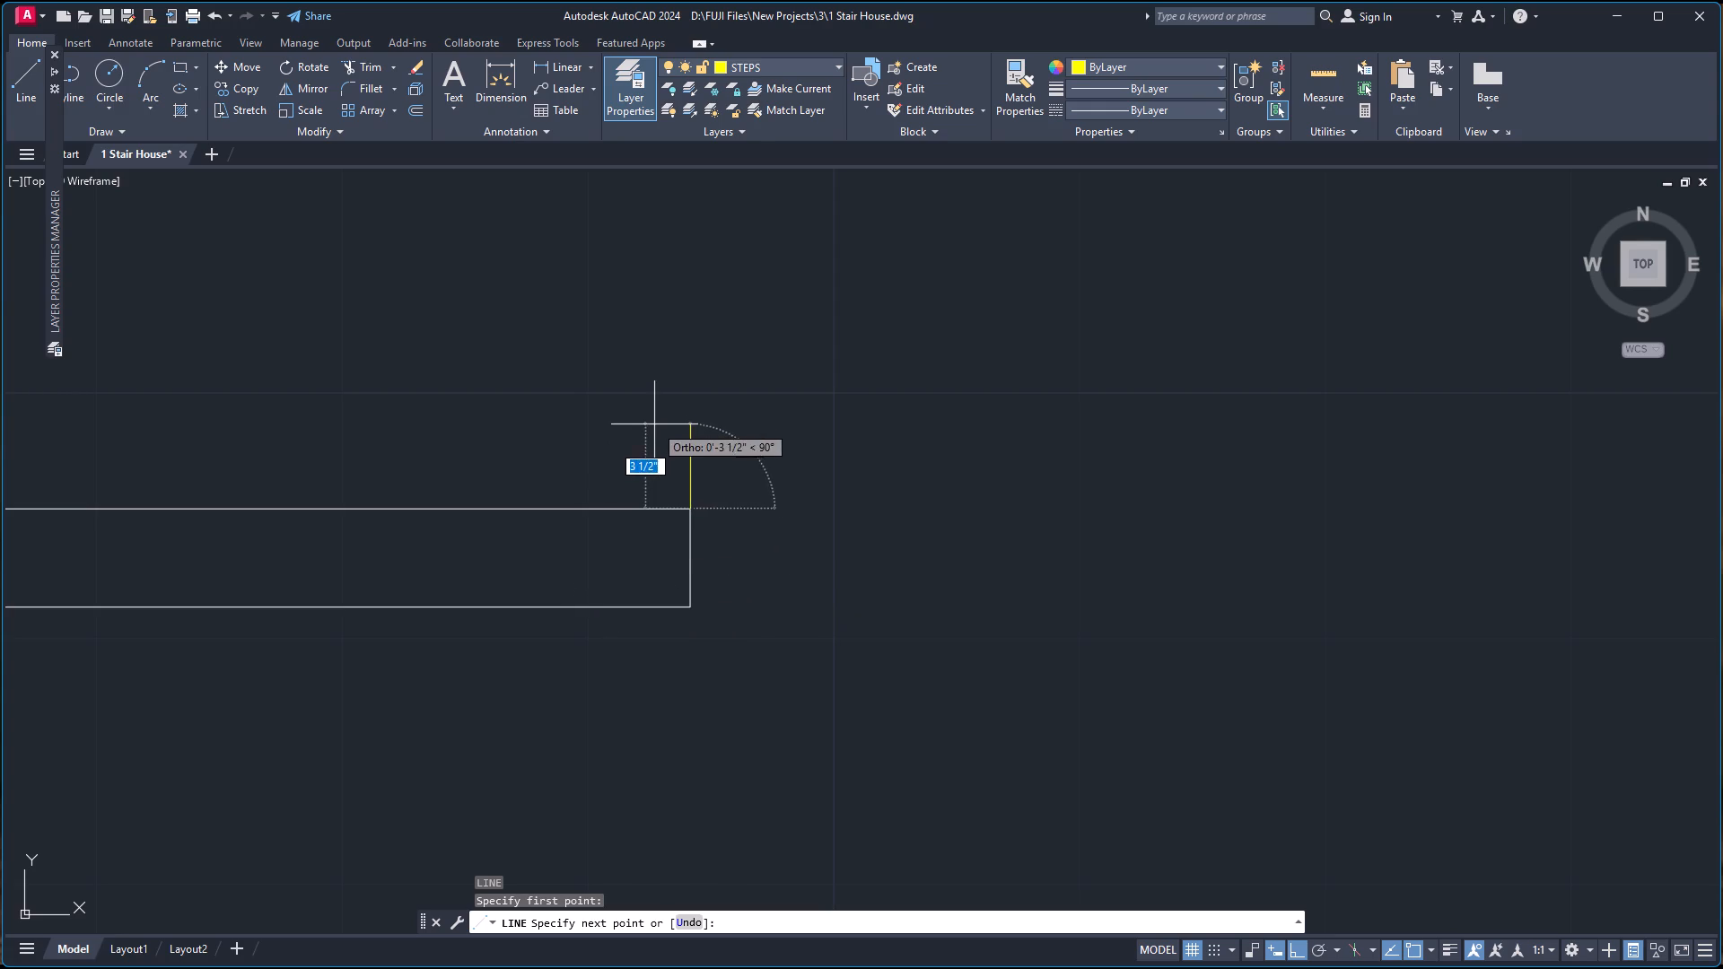
scroll(669, 397, "down", 6)
scroll(685, 310, "up", 1)
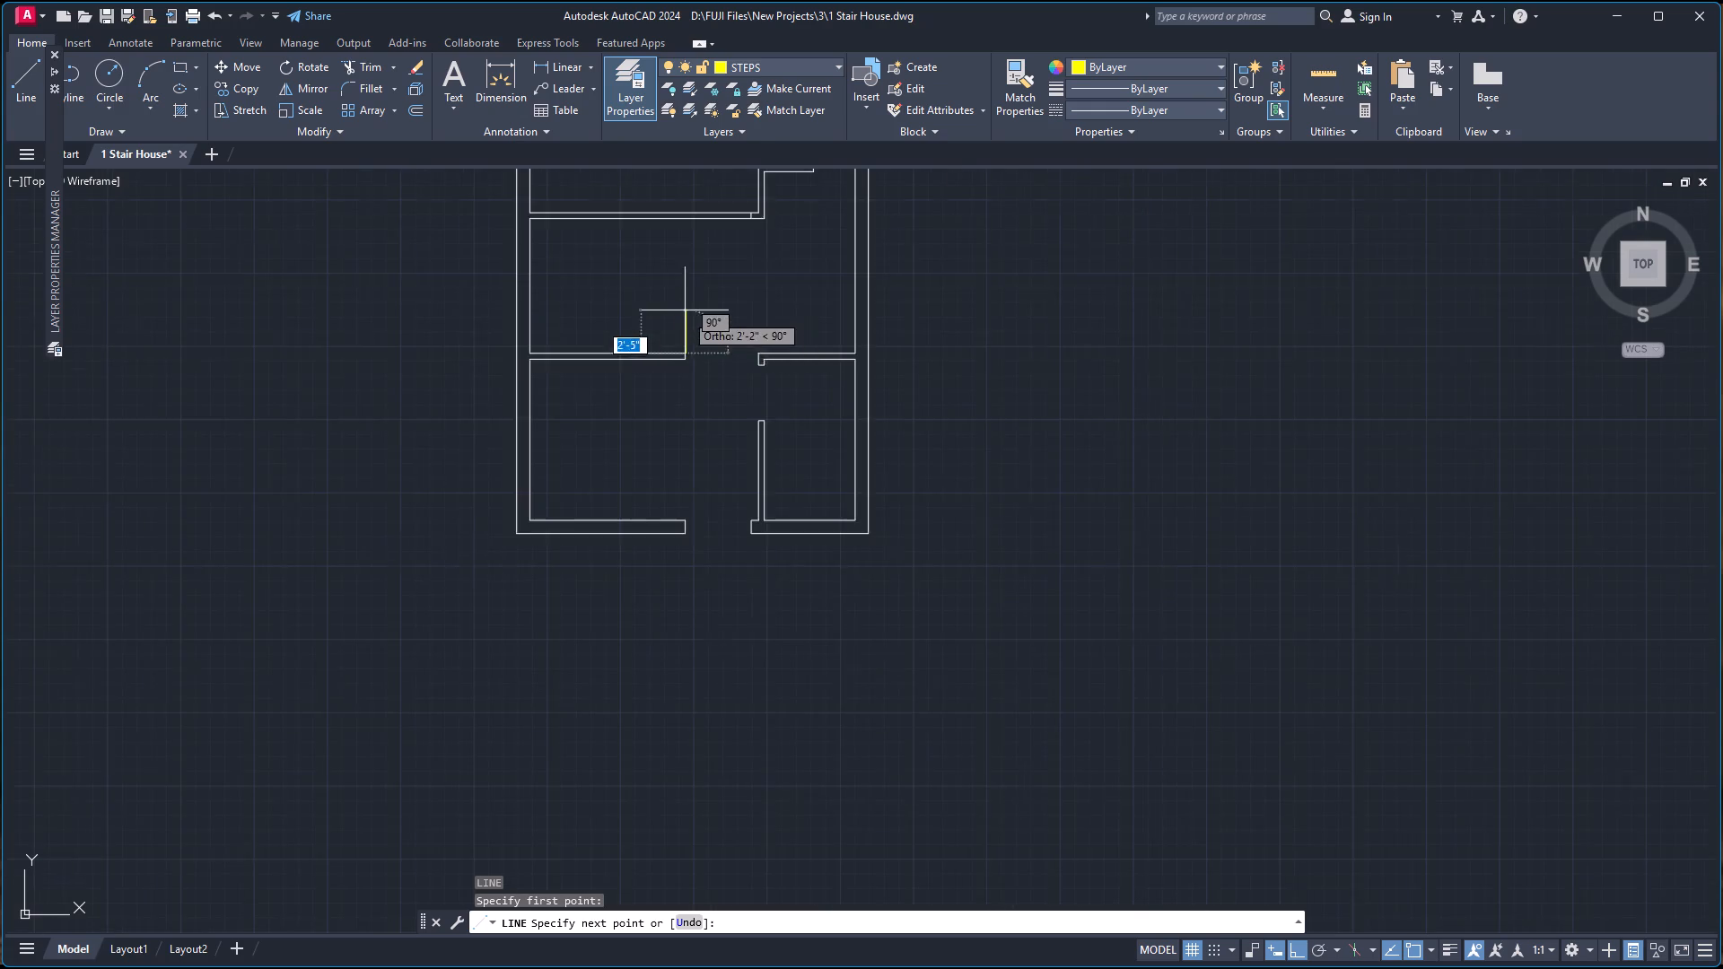
scroll(681, 284, "up", 1)
scroll(682, 218, "down", 3)
scroll(681, 193, "up", 3)
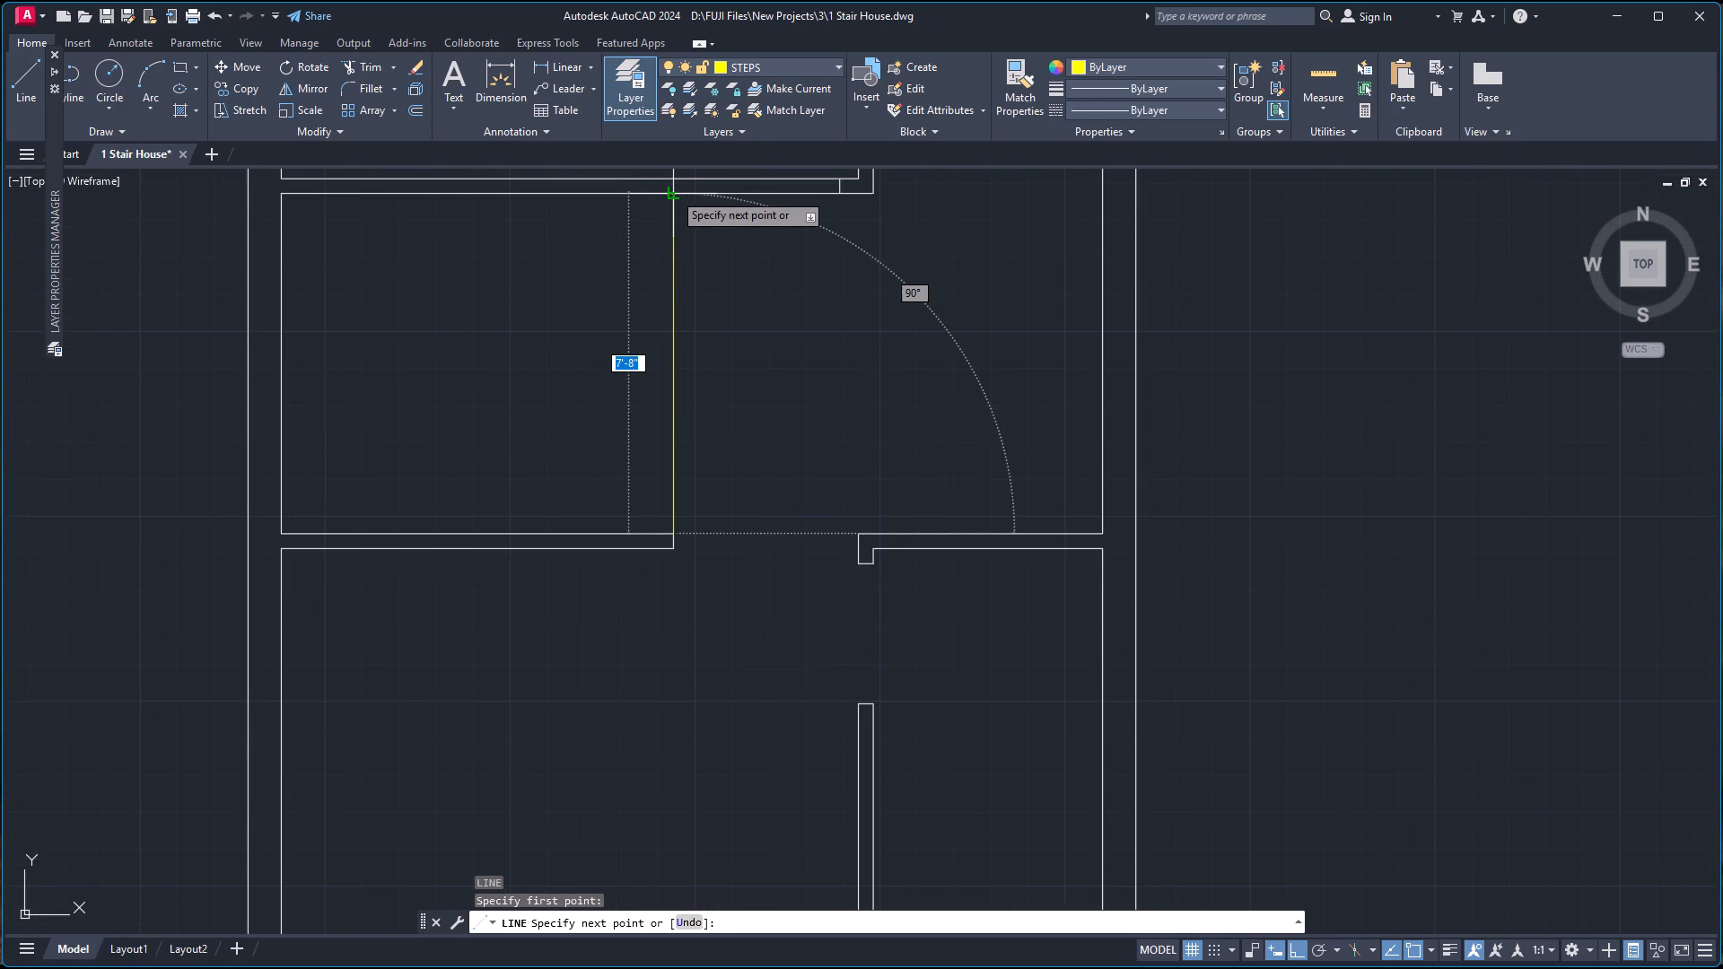
left_click(674, 192)
key("space")
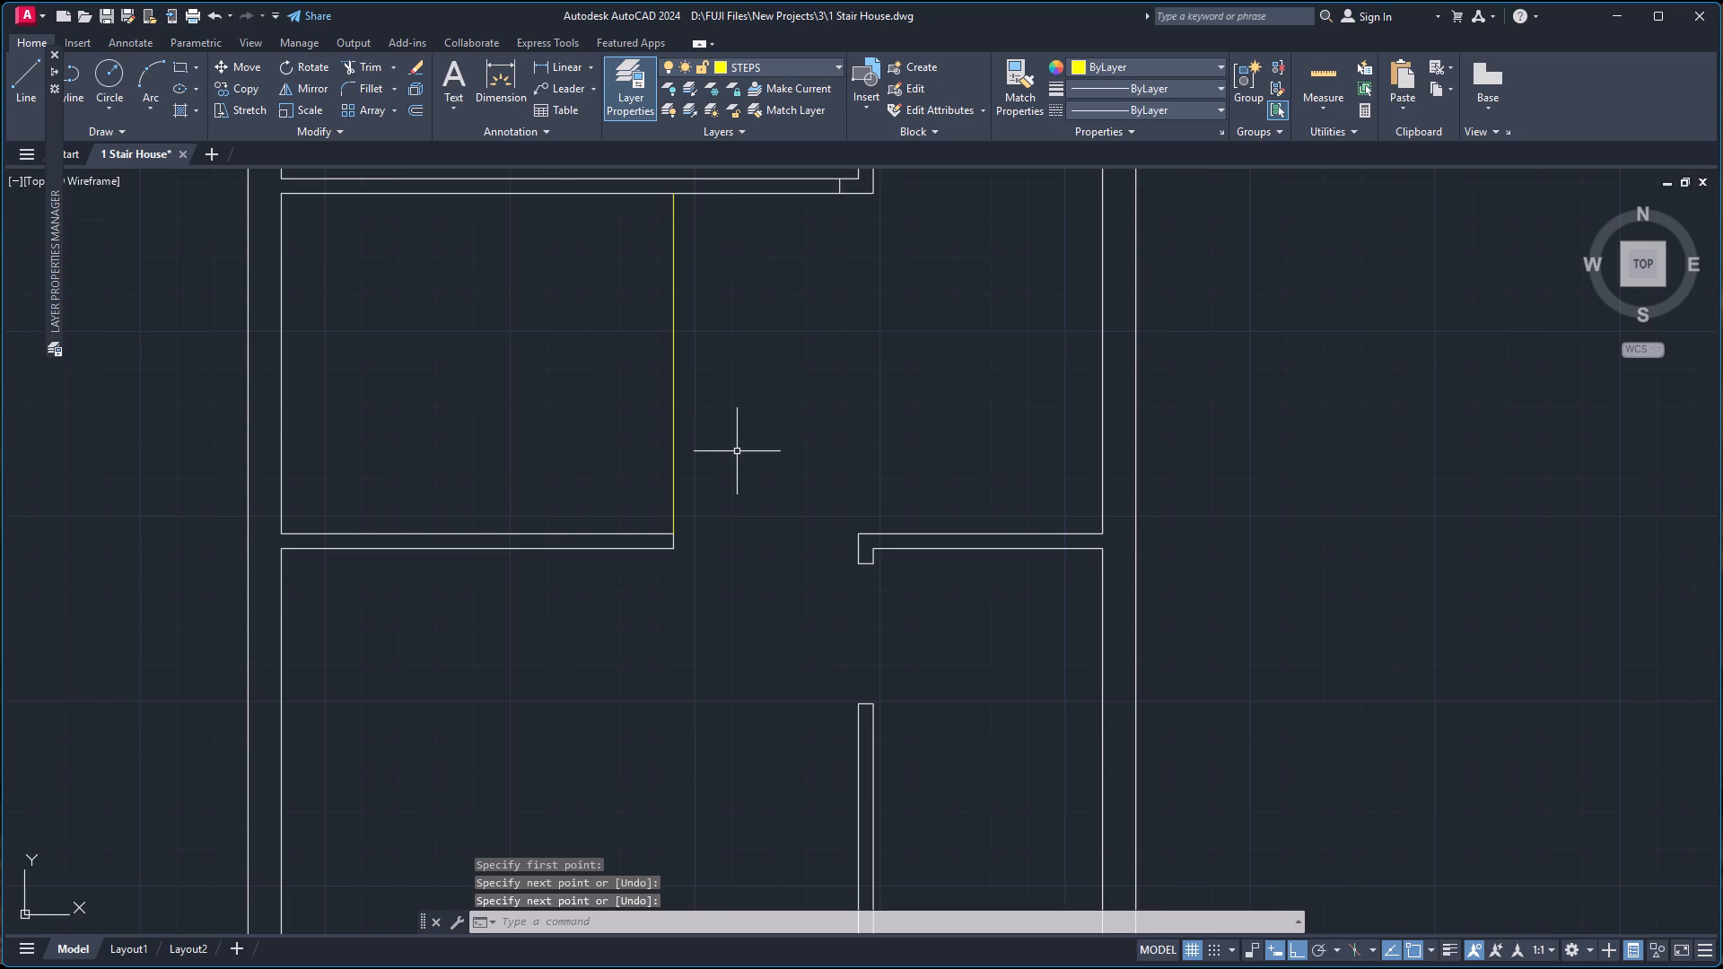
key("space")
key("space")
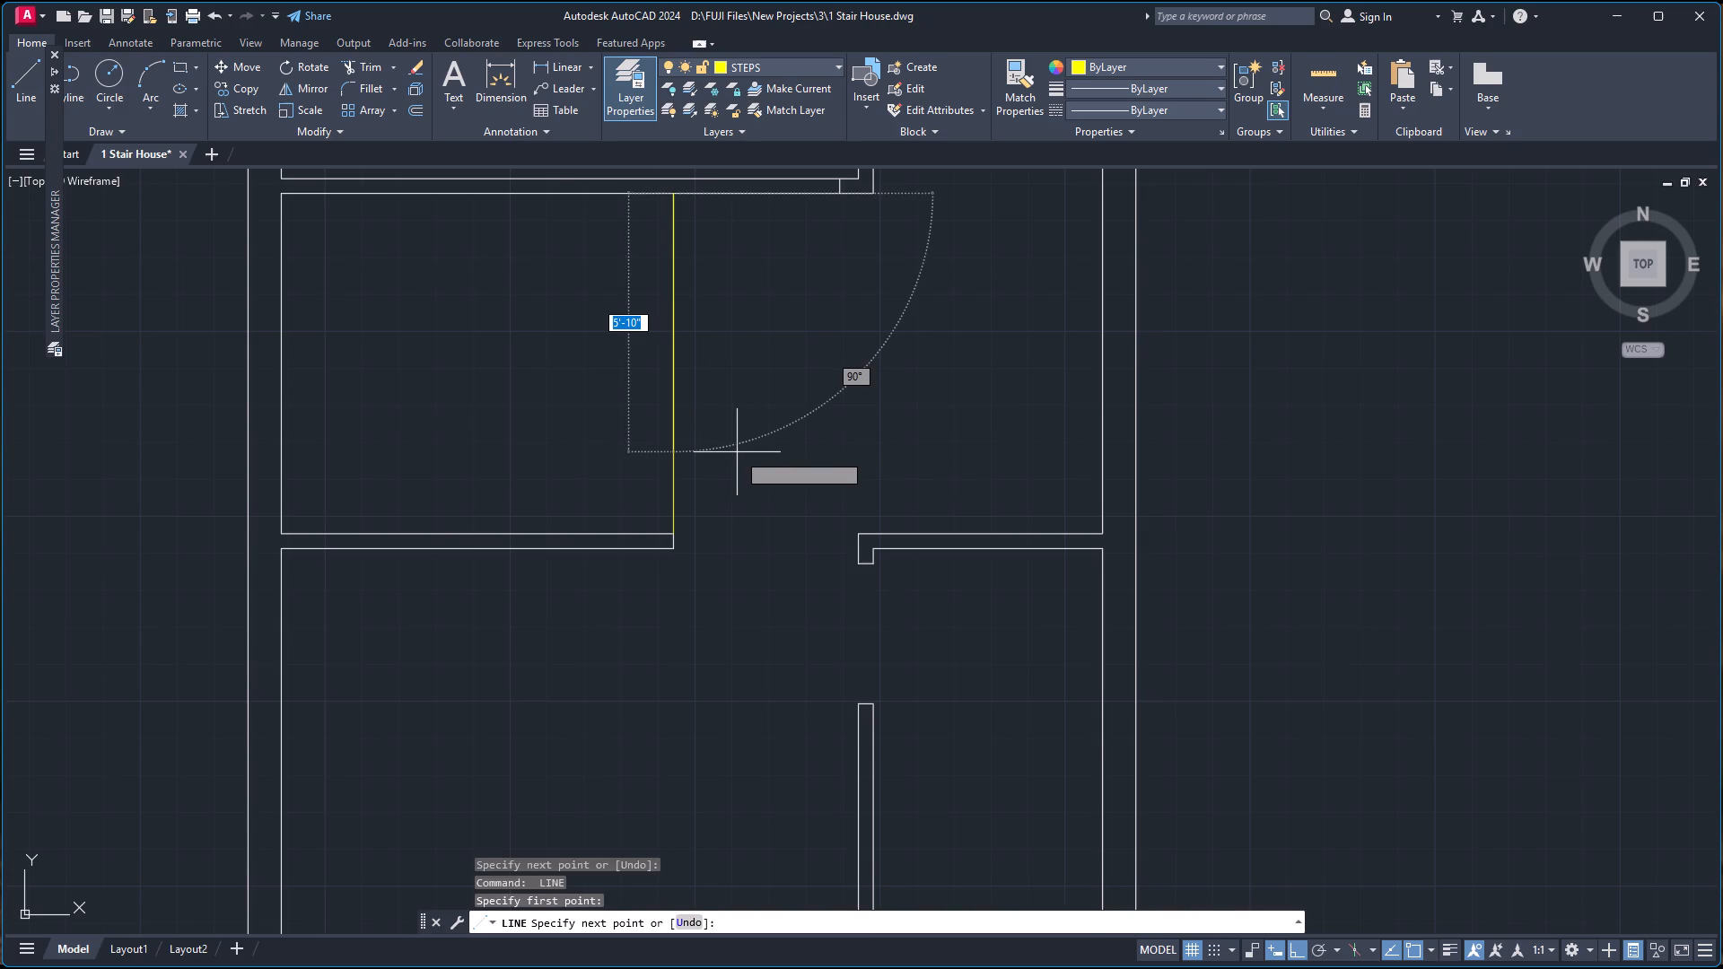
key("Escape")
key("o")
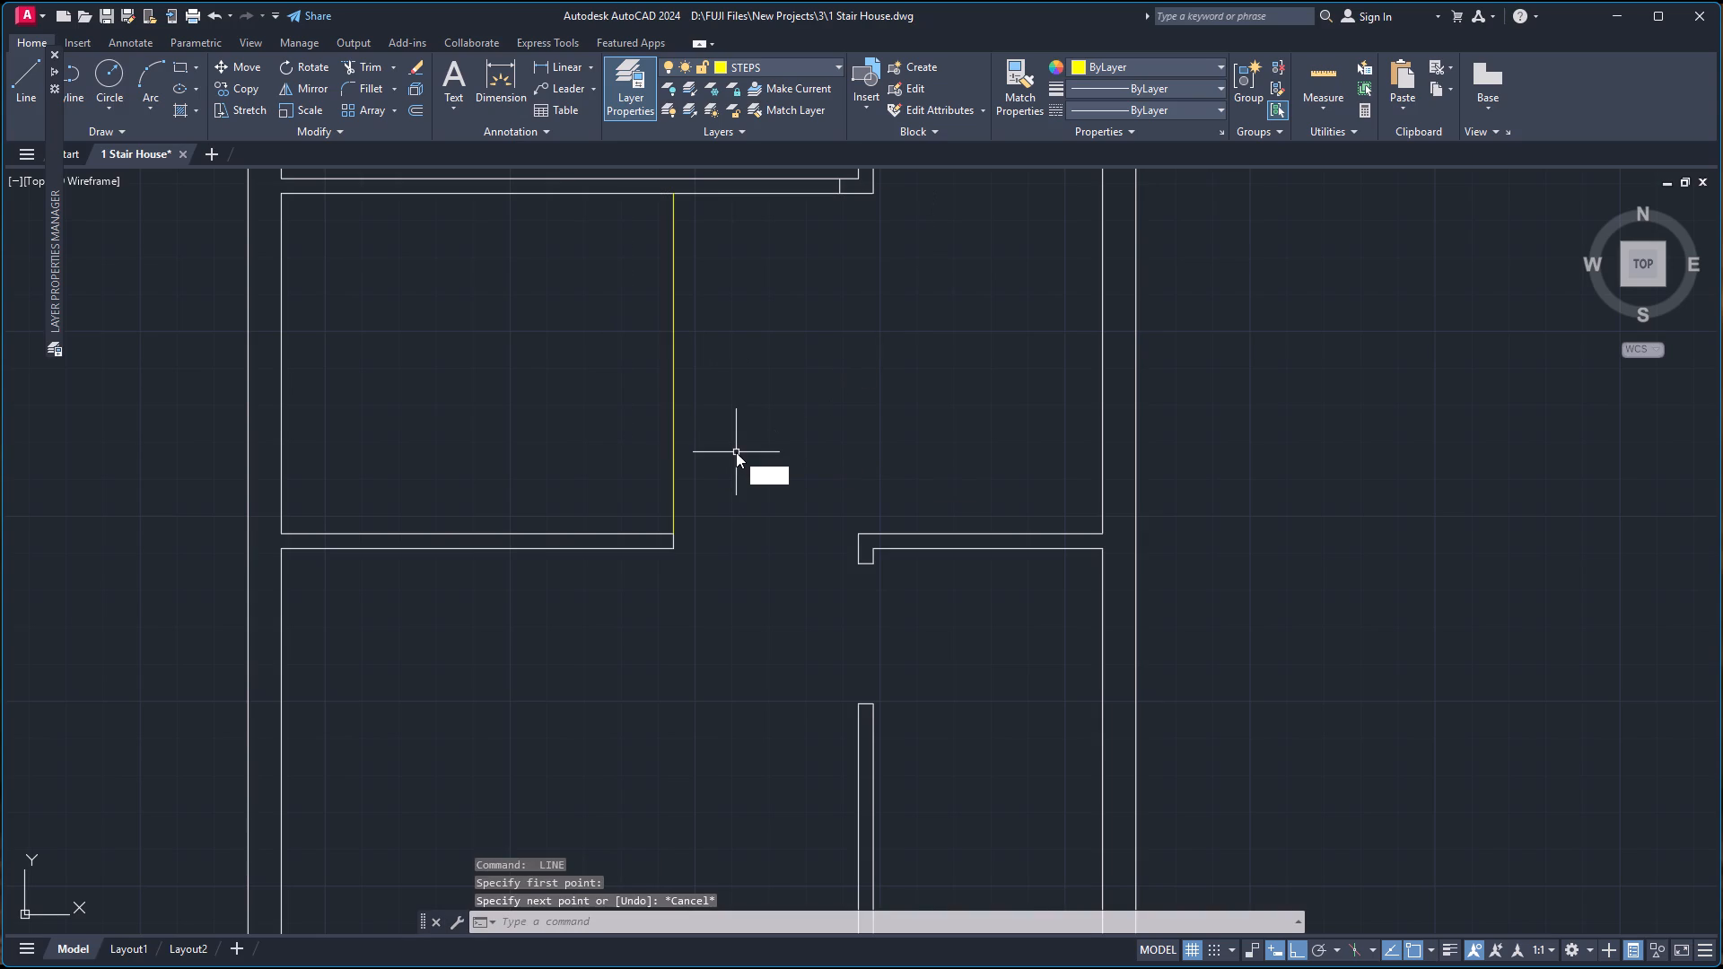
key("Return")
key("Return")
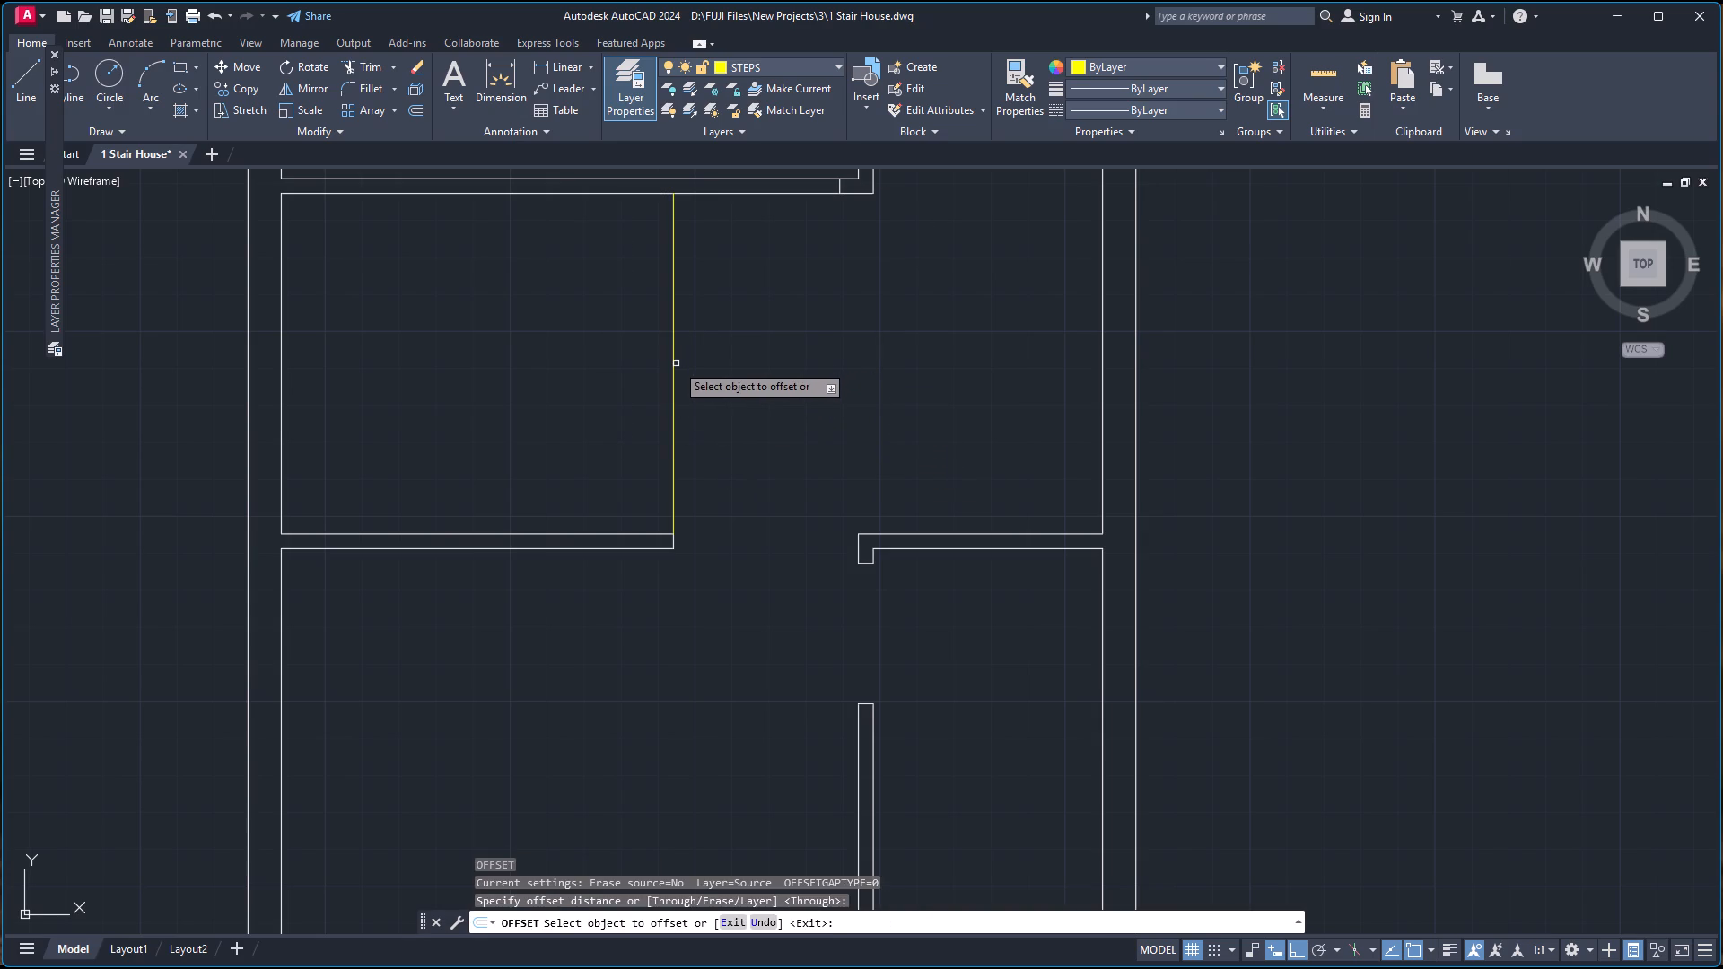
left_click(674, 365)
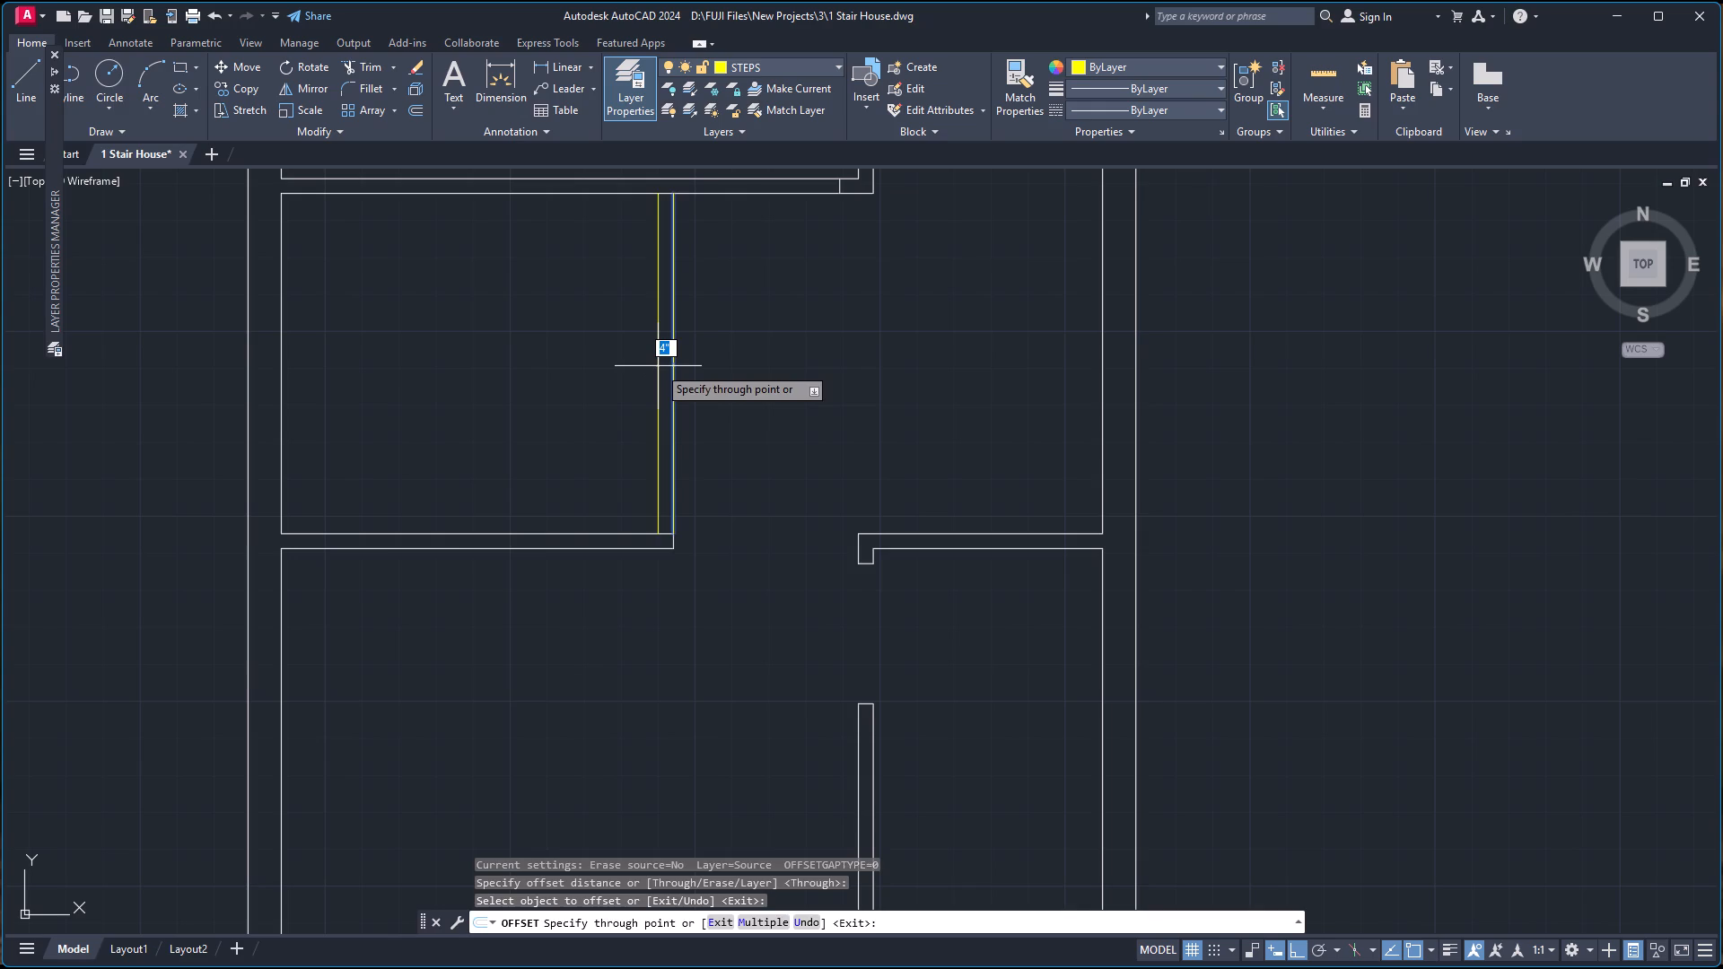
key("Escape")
Copy the yellow stair line toward the left outer wall as an array of 8 items spaced 10" apart.
left_click(671, 362)
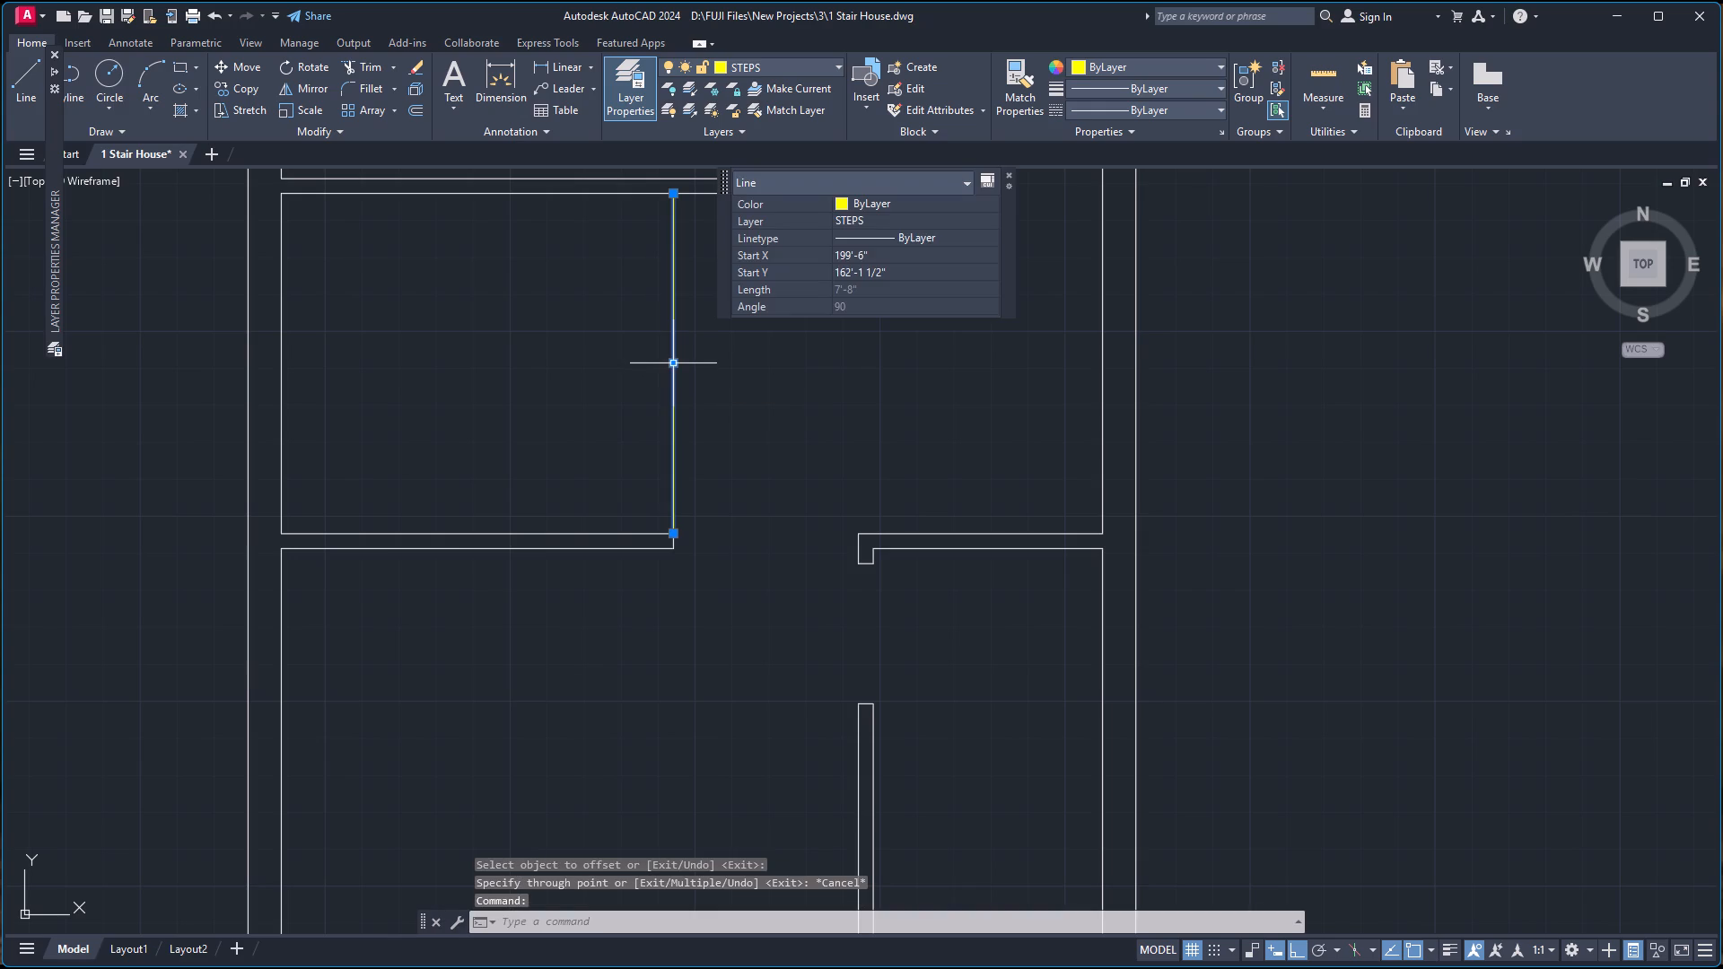
type("CO")
key("Return")
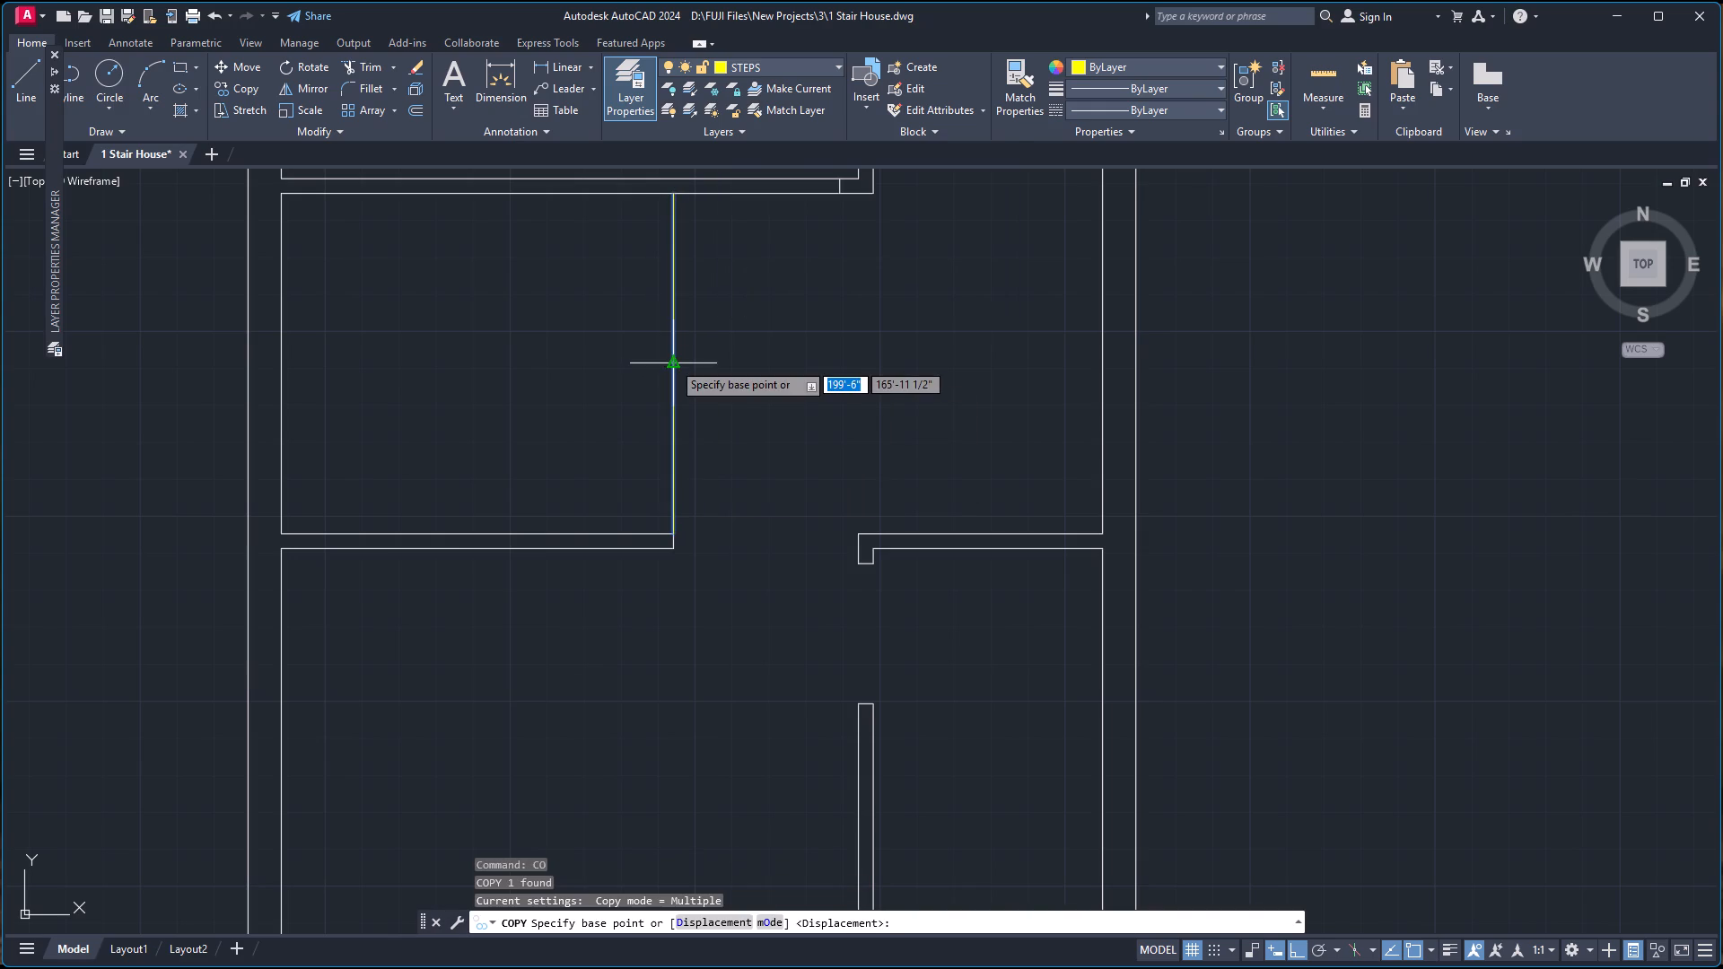
left_click(672, 362)
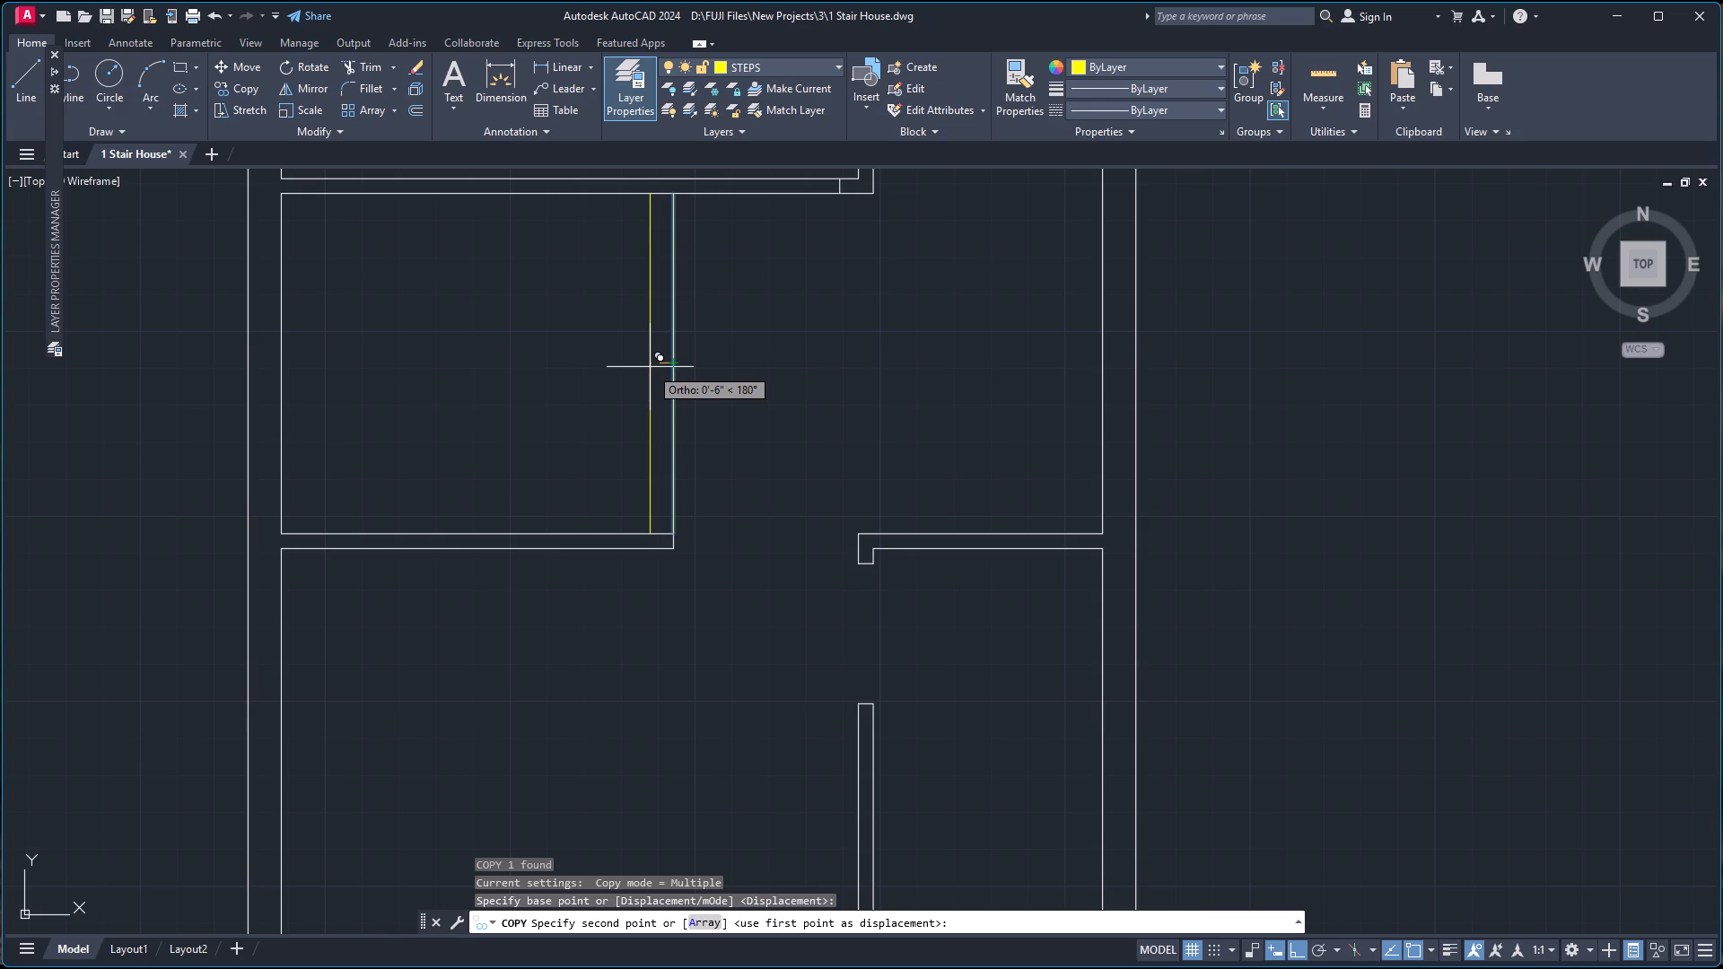
key("8")
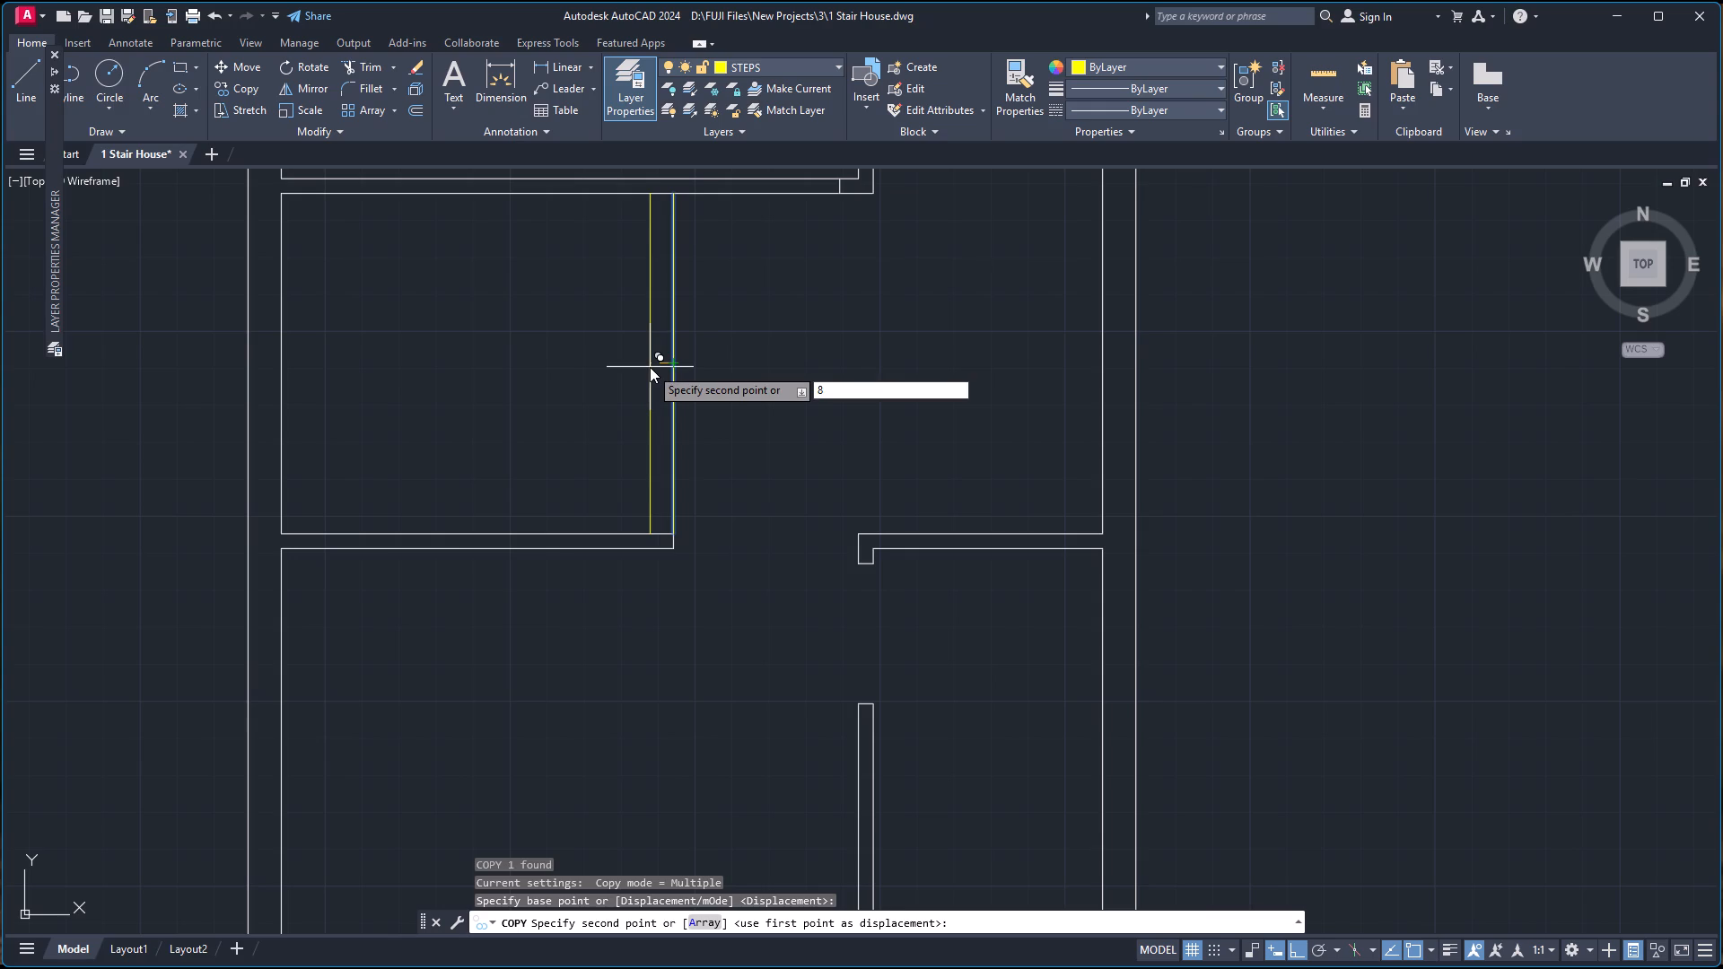
key("BackSpace")
key("a")
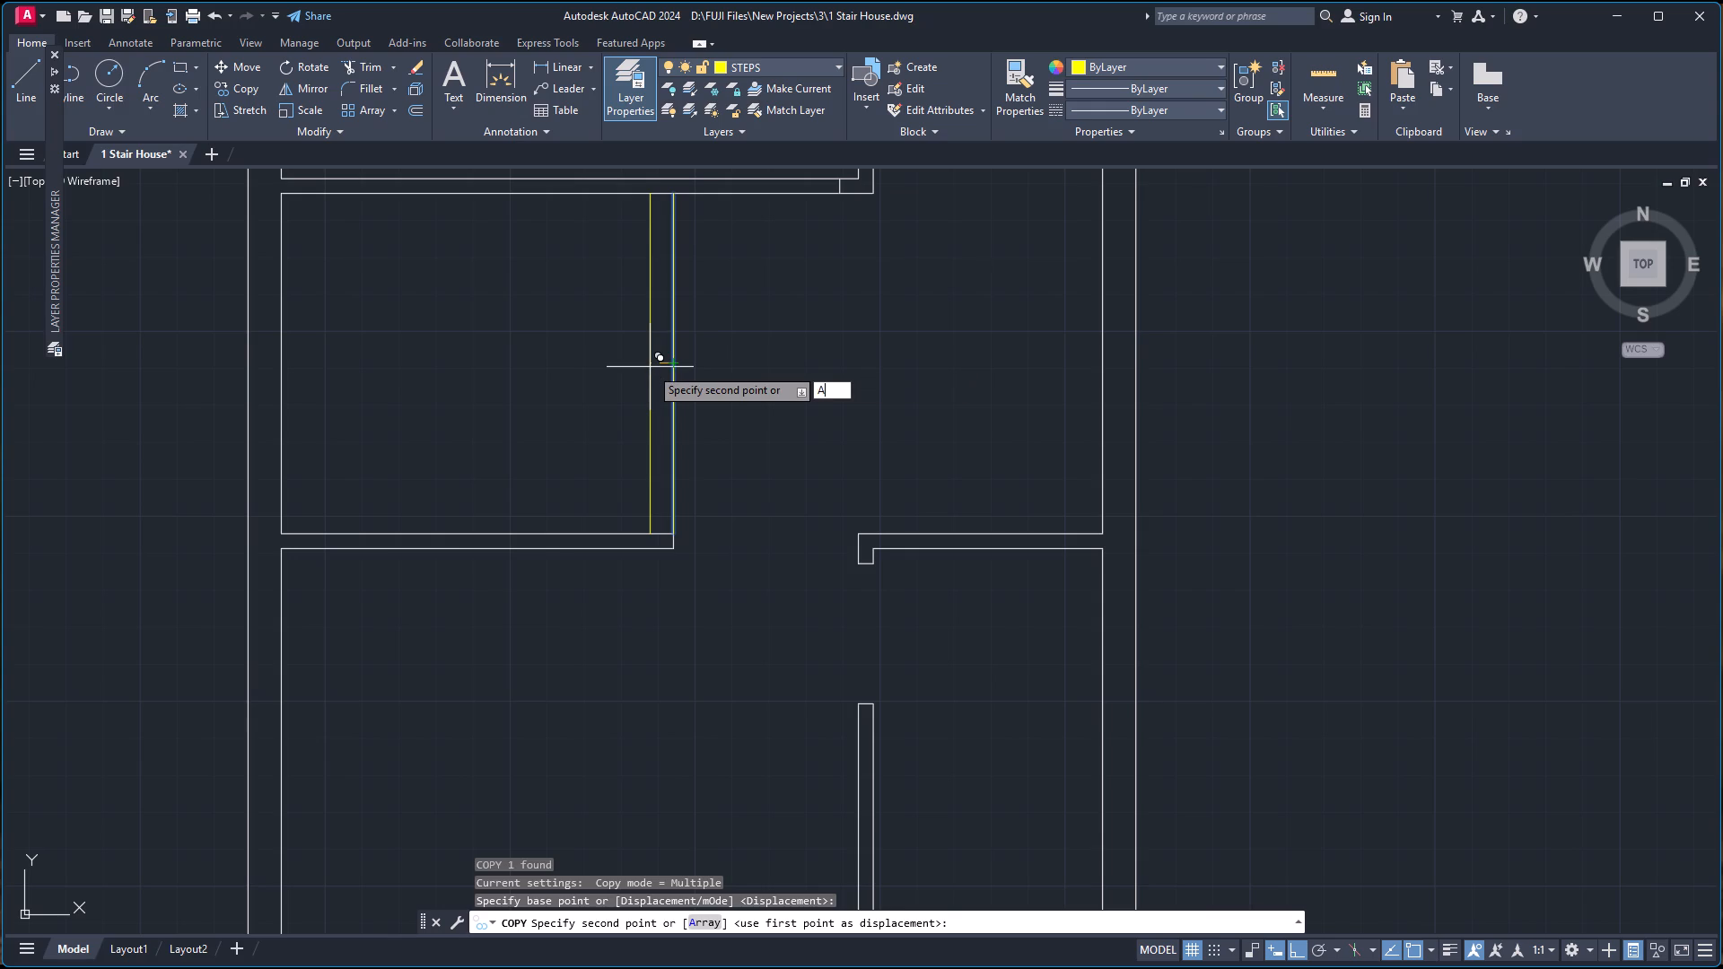
key("Return")
key("8")
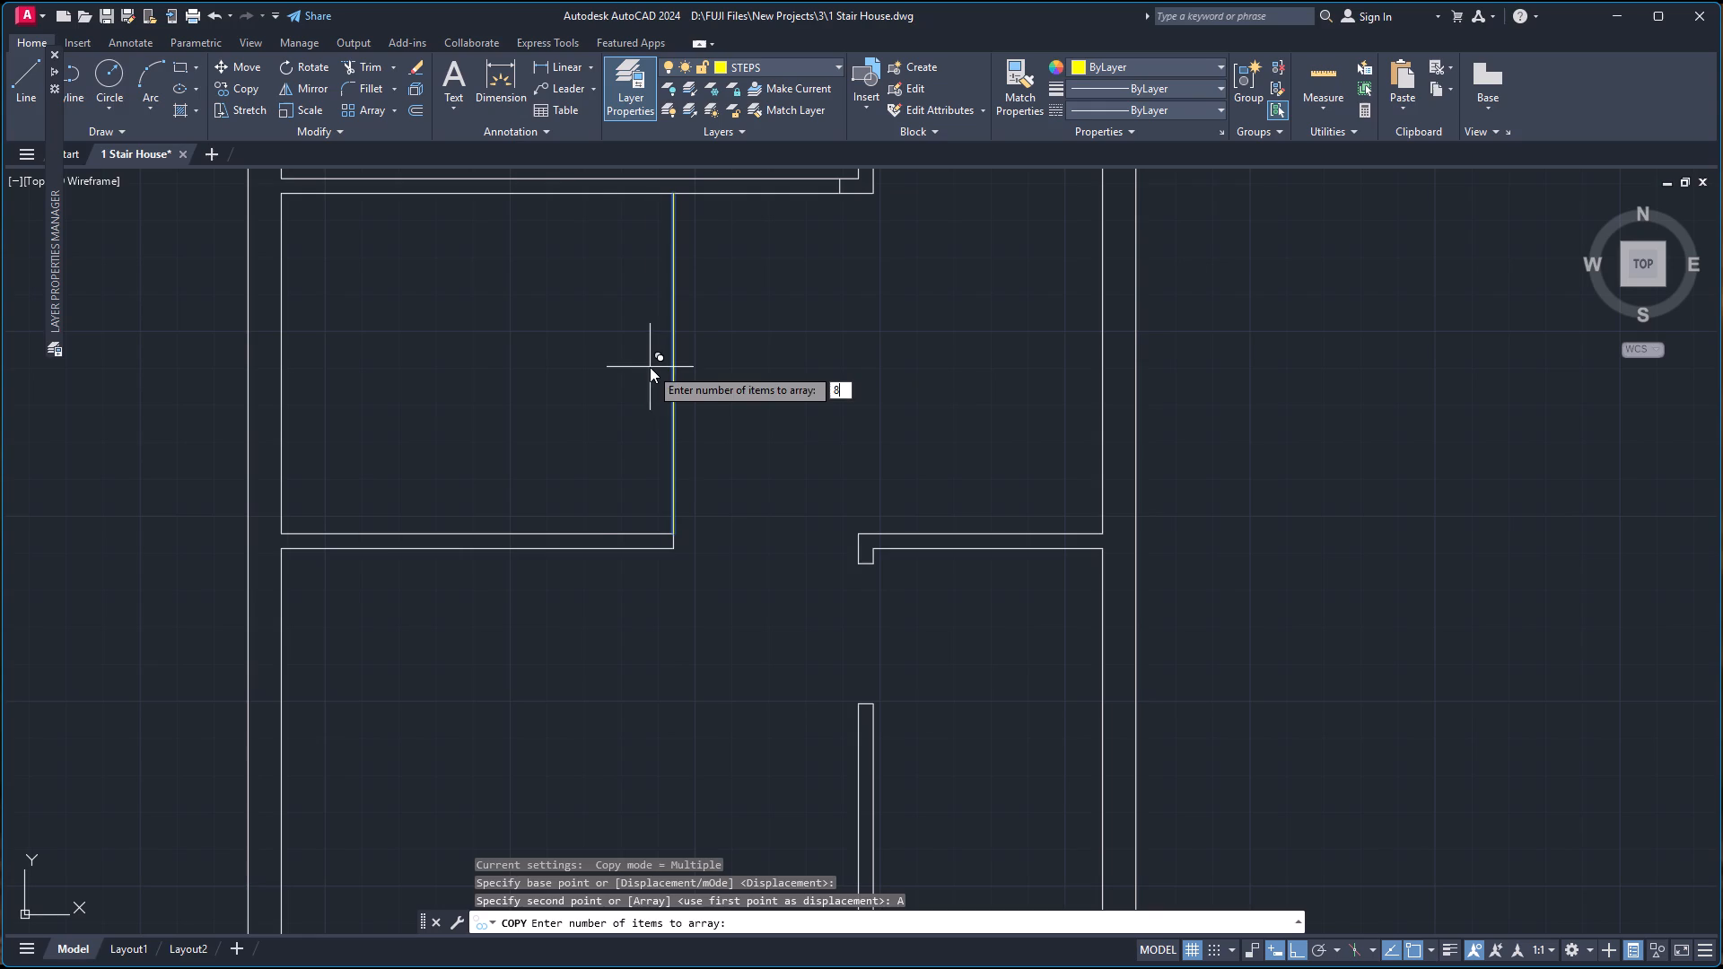
key("Return")
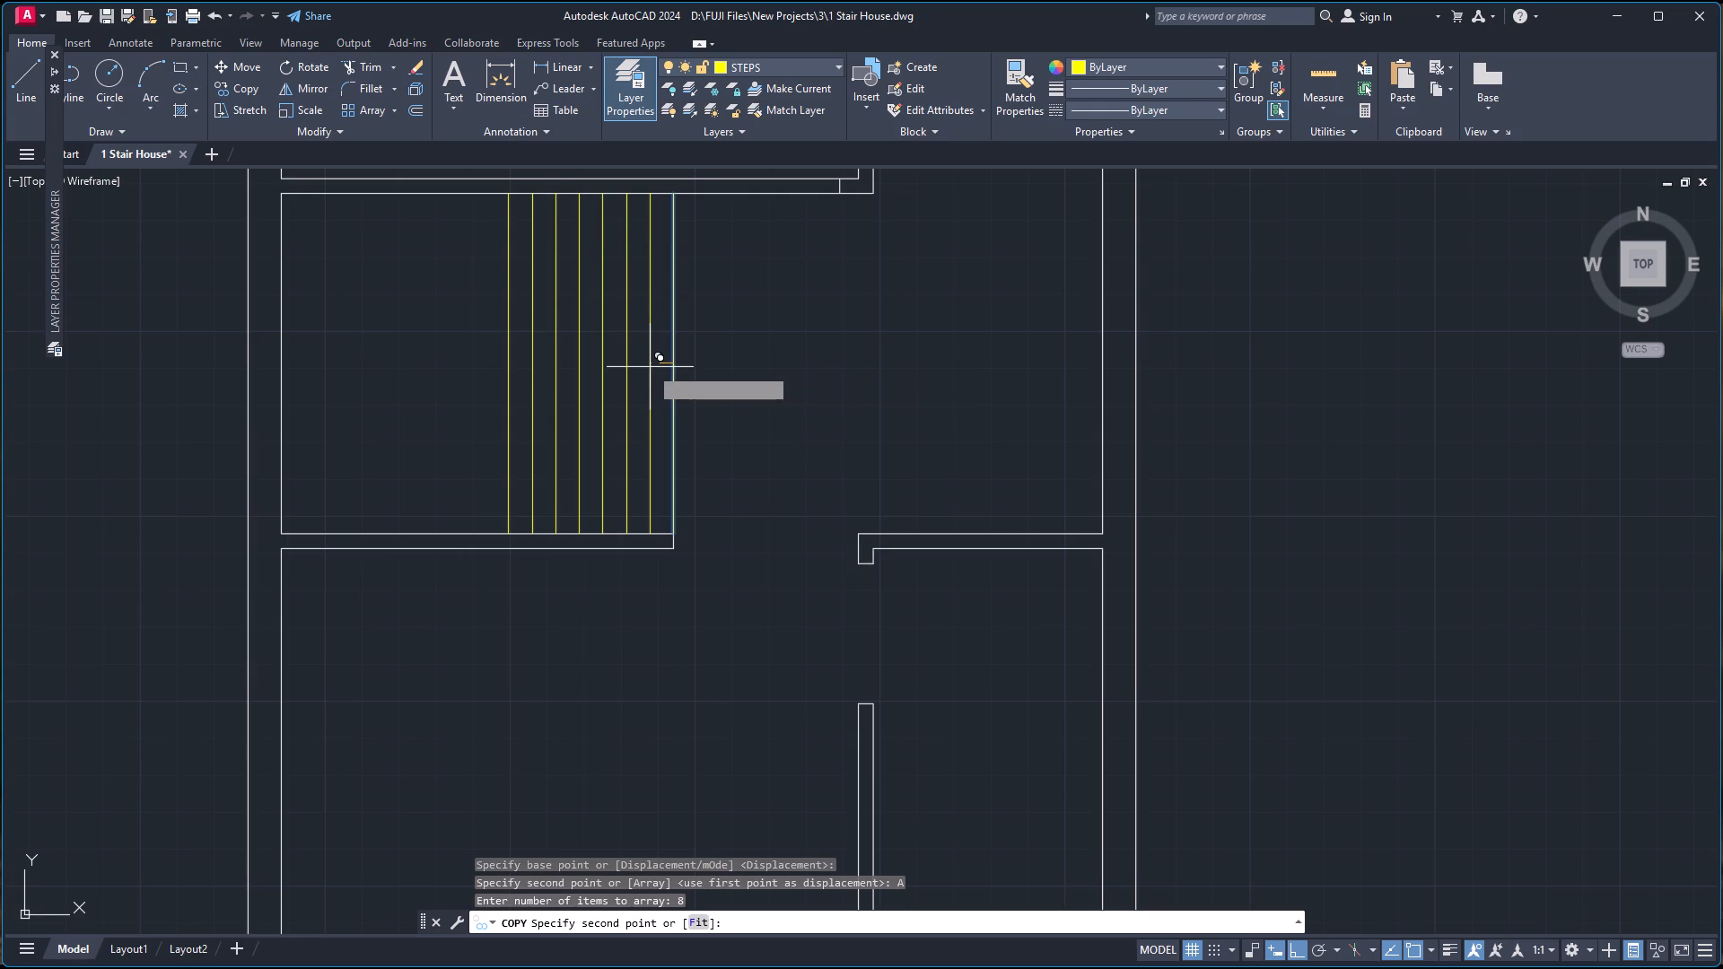
type("10")
key("Return")
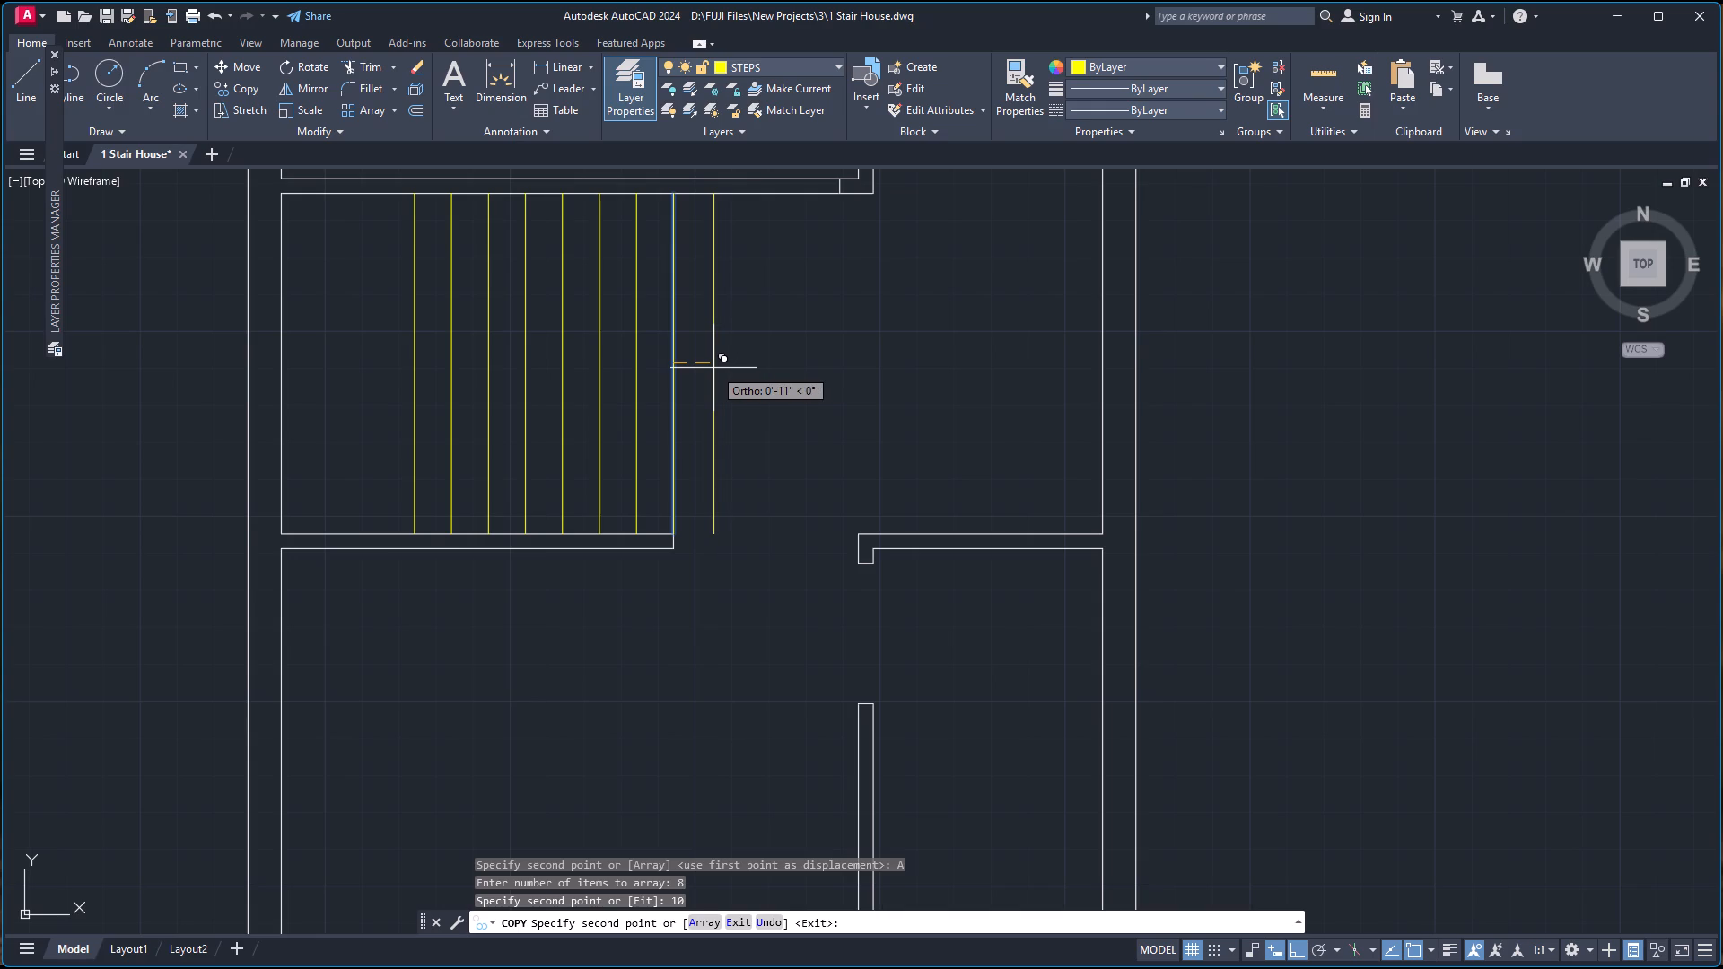
Place one more copy of the stair line 10" to the right of the original and end the copy.
type("10")
key("Return")
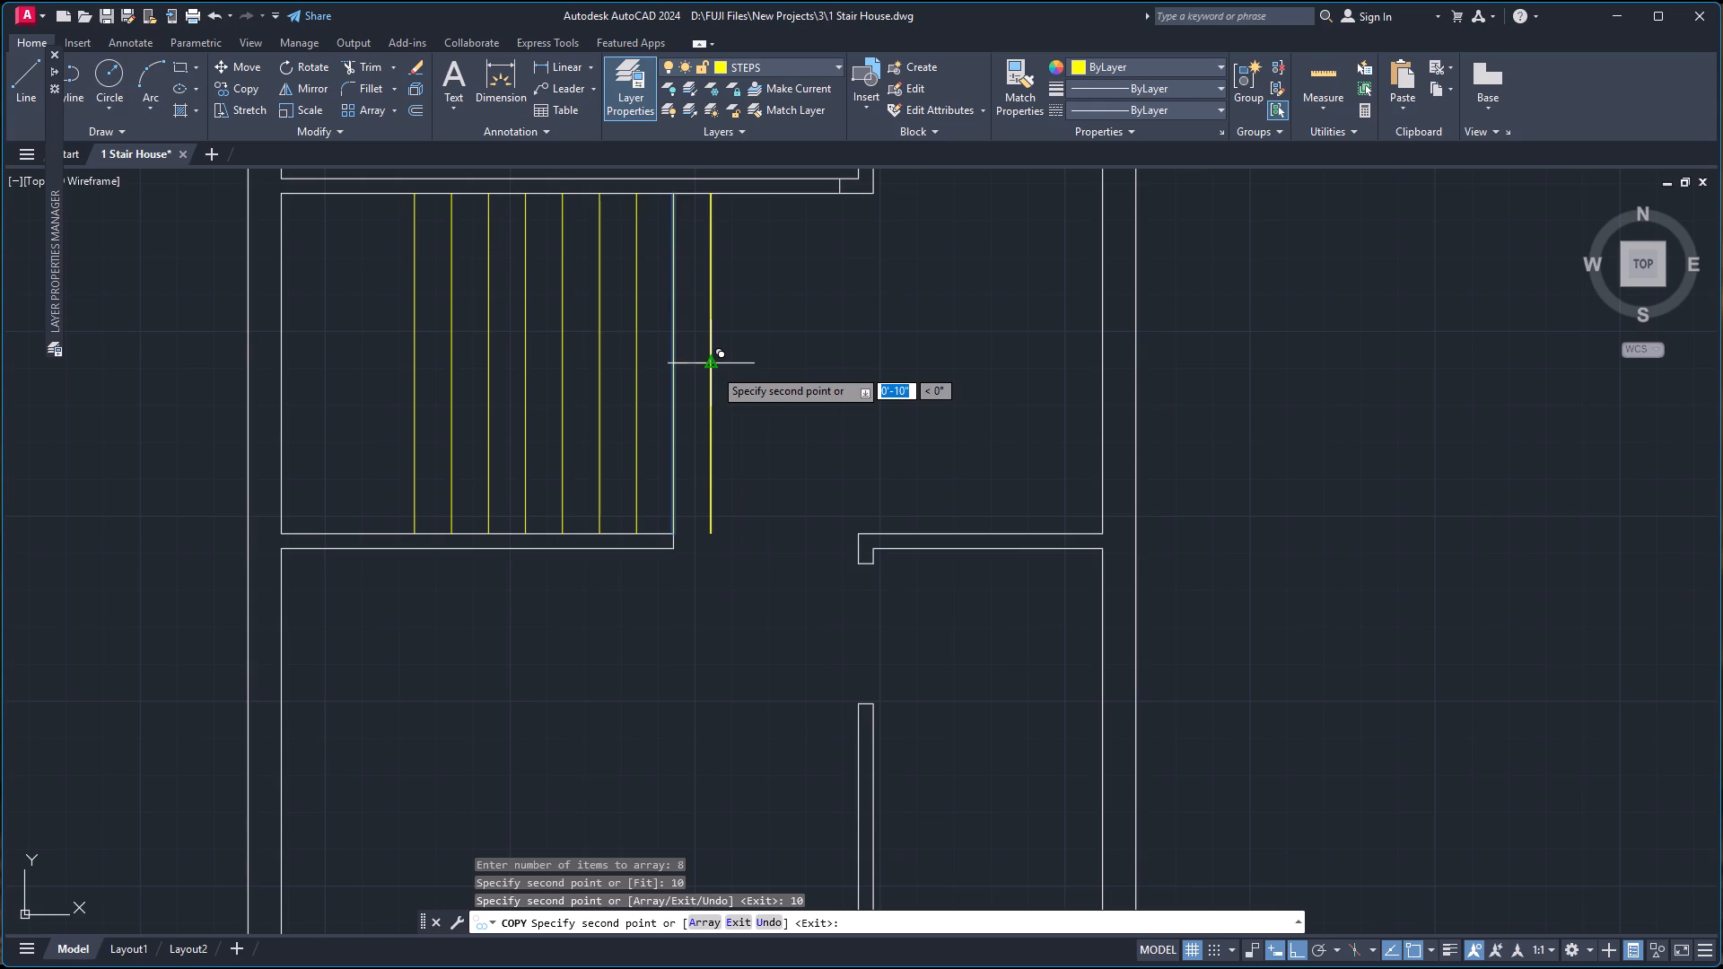
key("Escape")
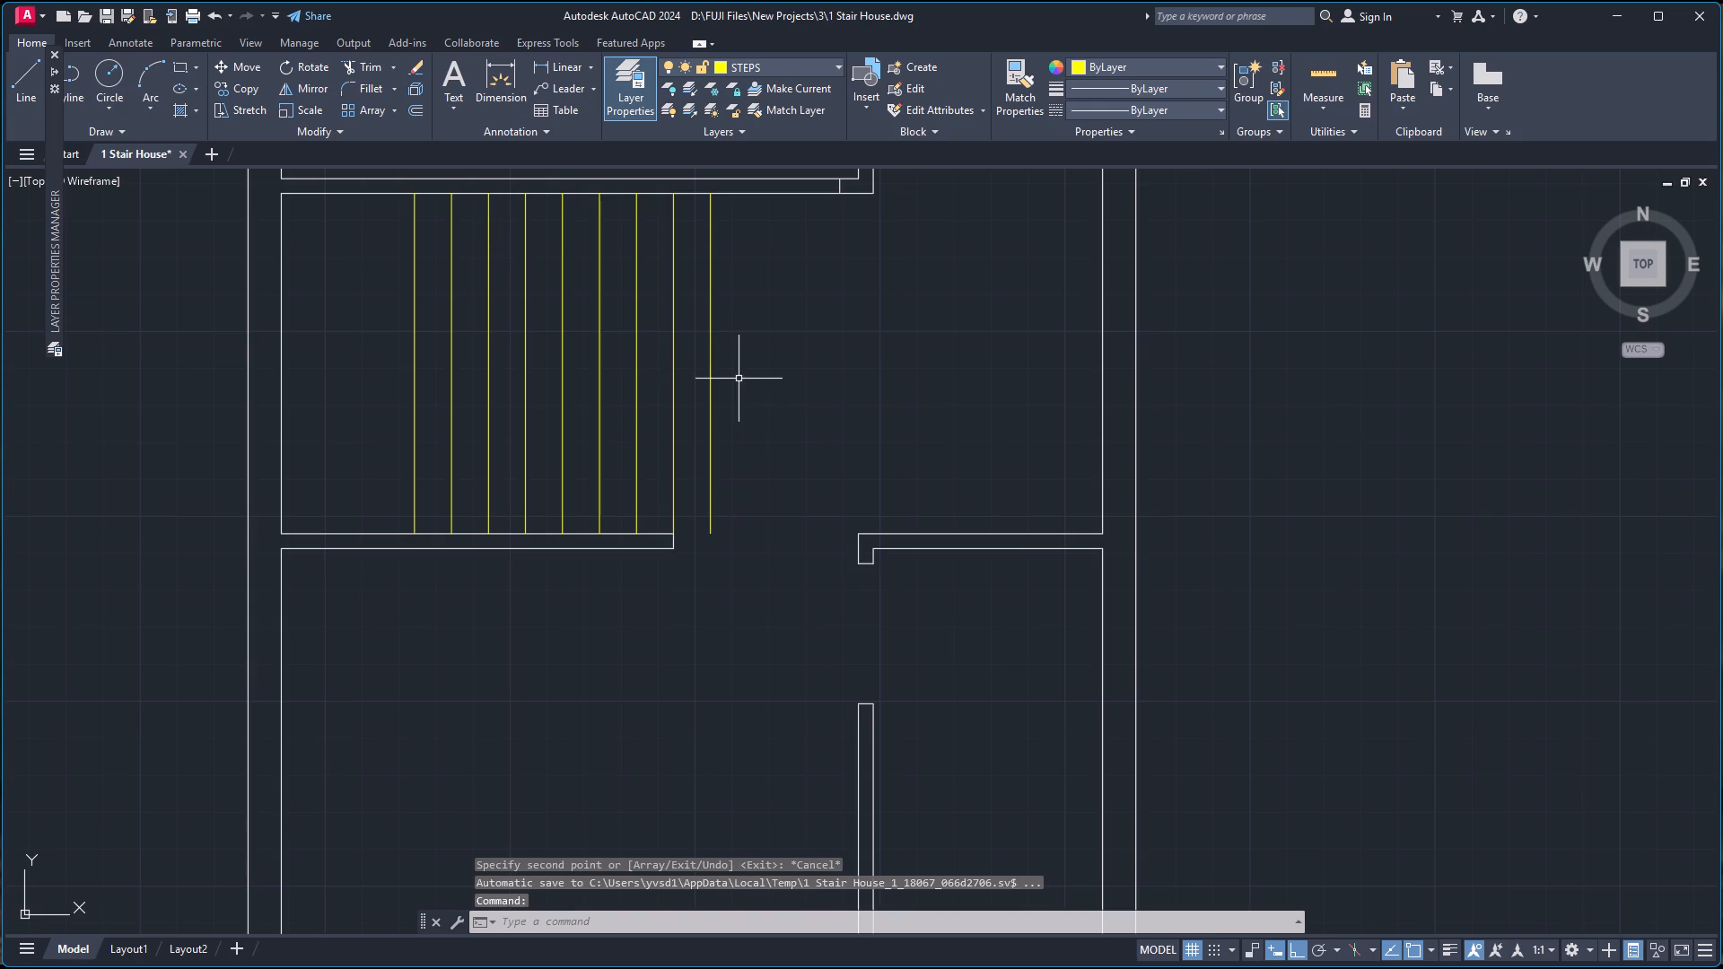
Draw a horizontal line from the midpoint of the rightmost stair line to the inner face of the left outer wall.
type("L'")
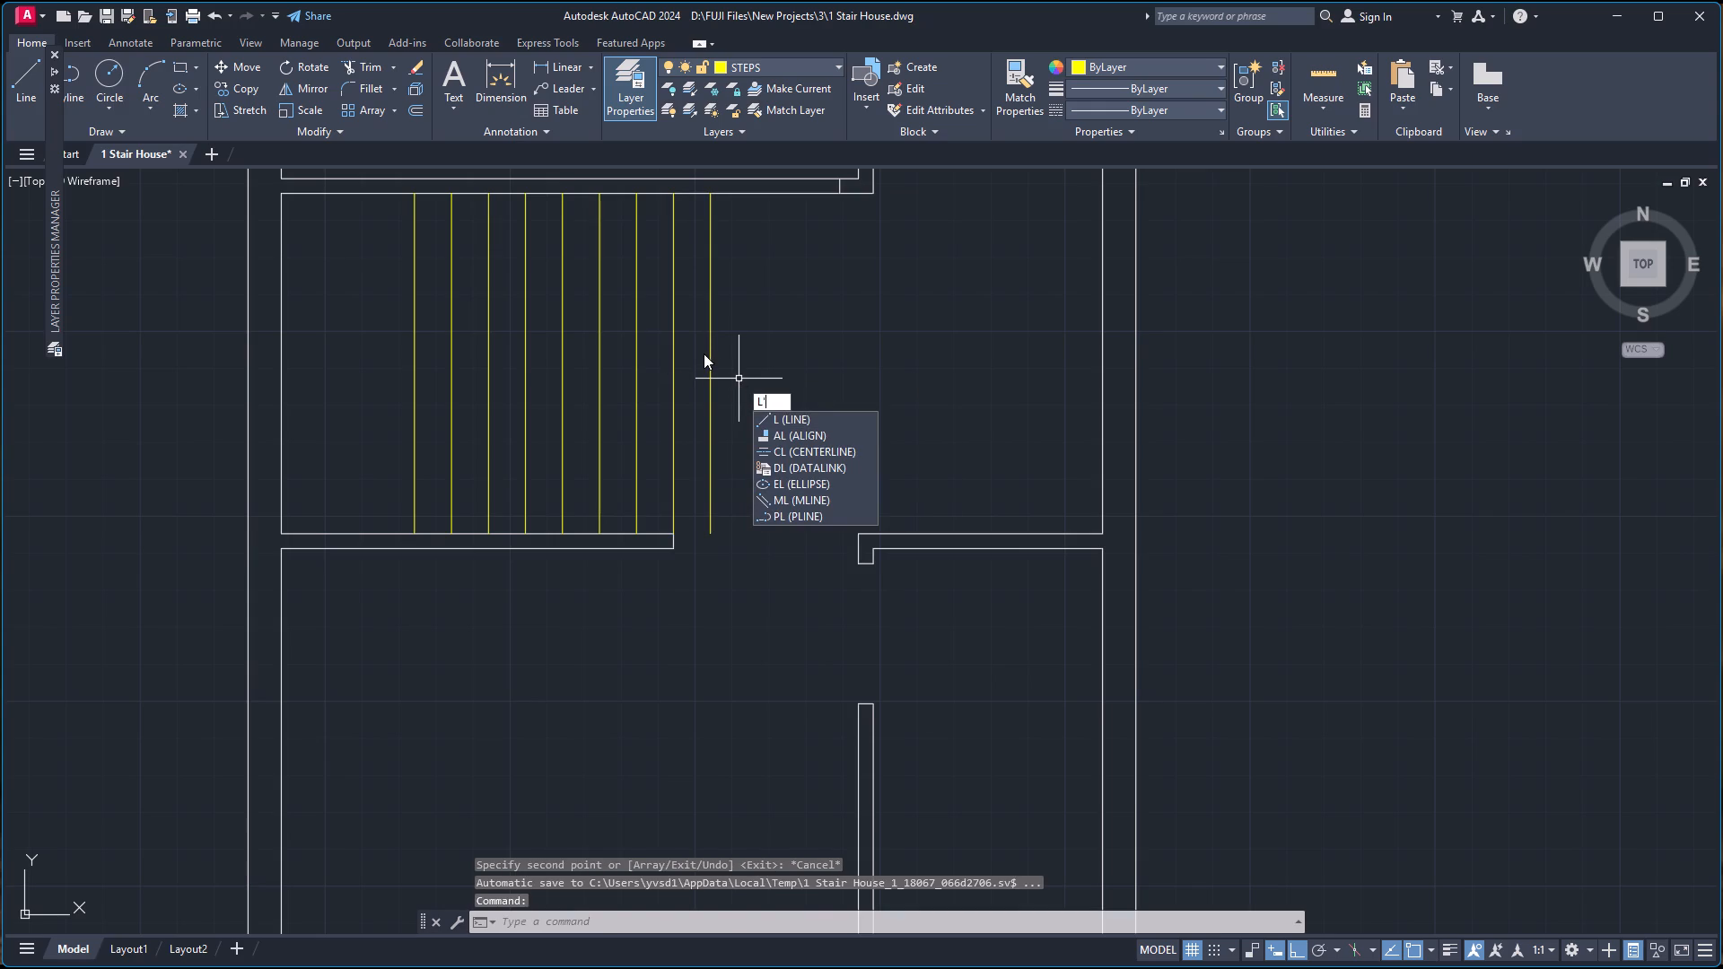
key("Return")
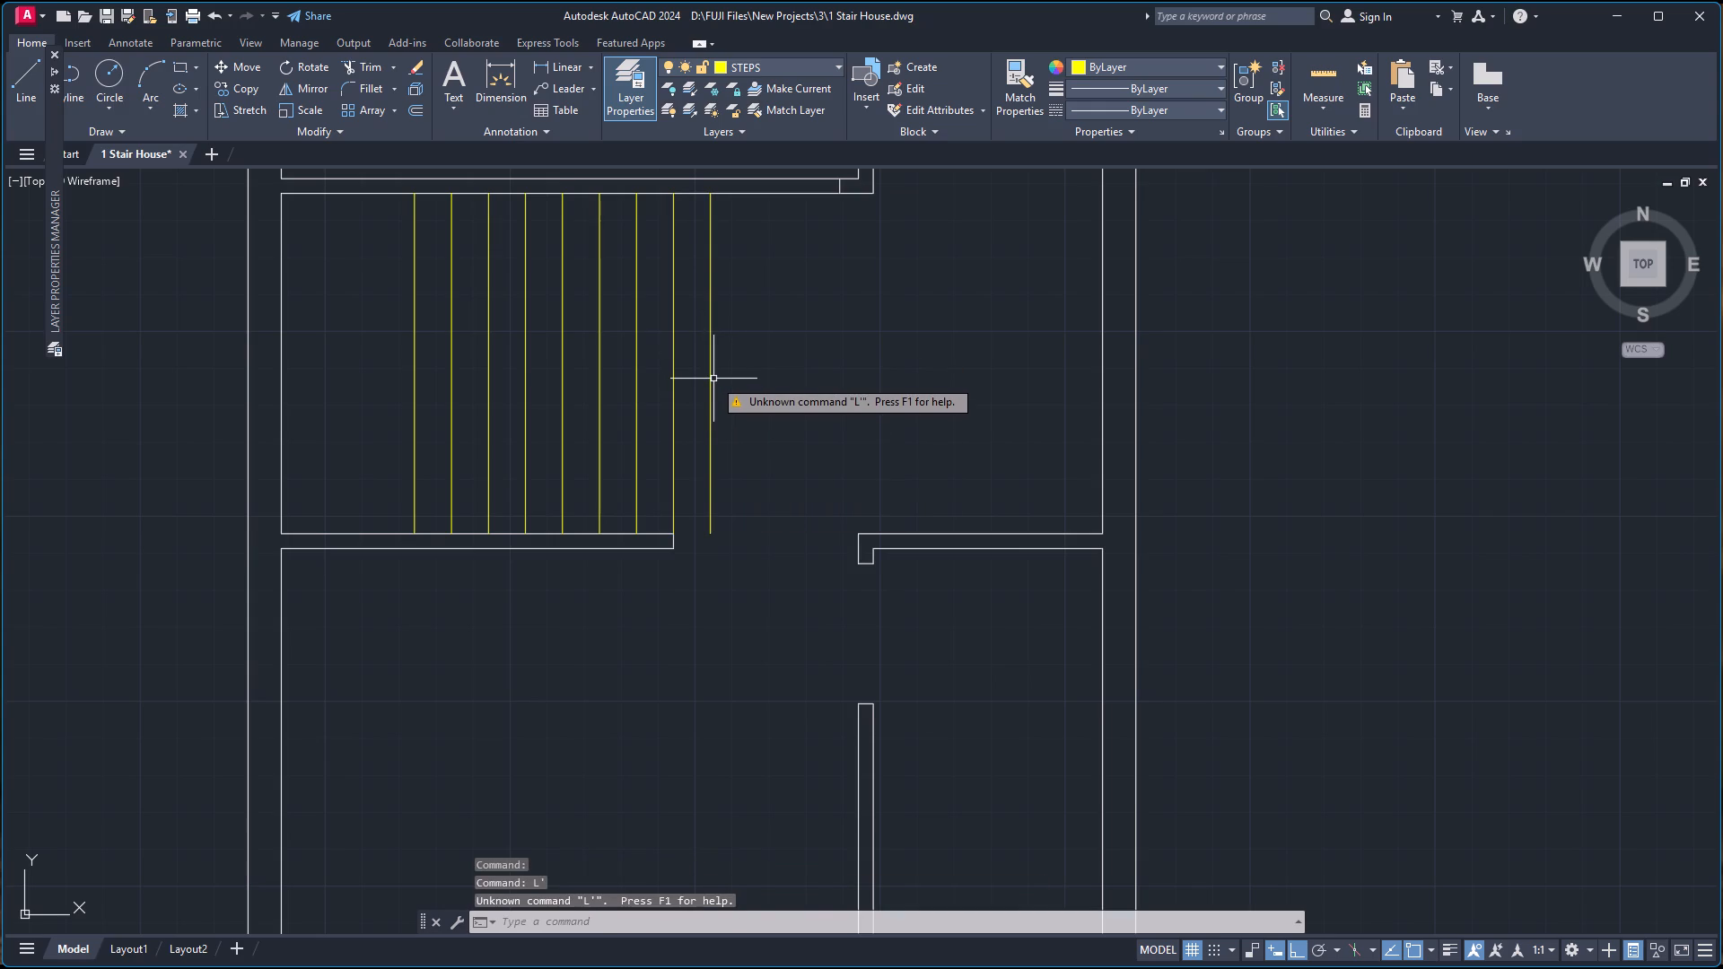
key("l")
key("Return")
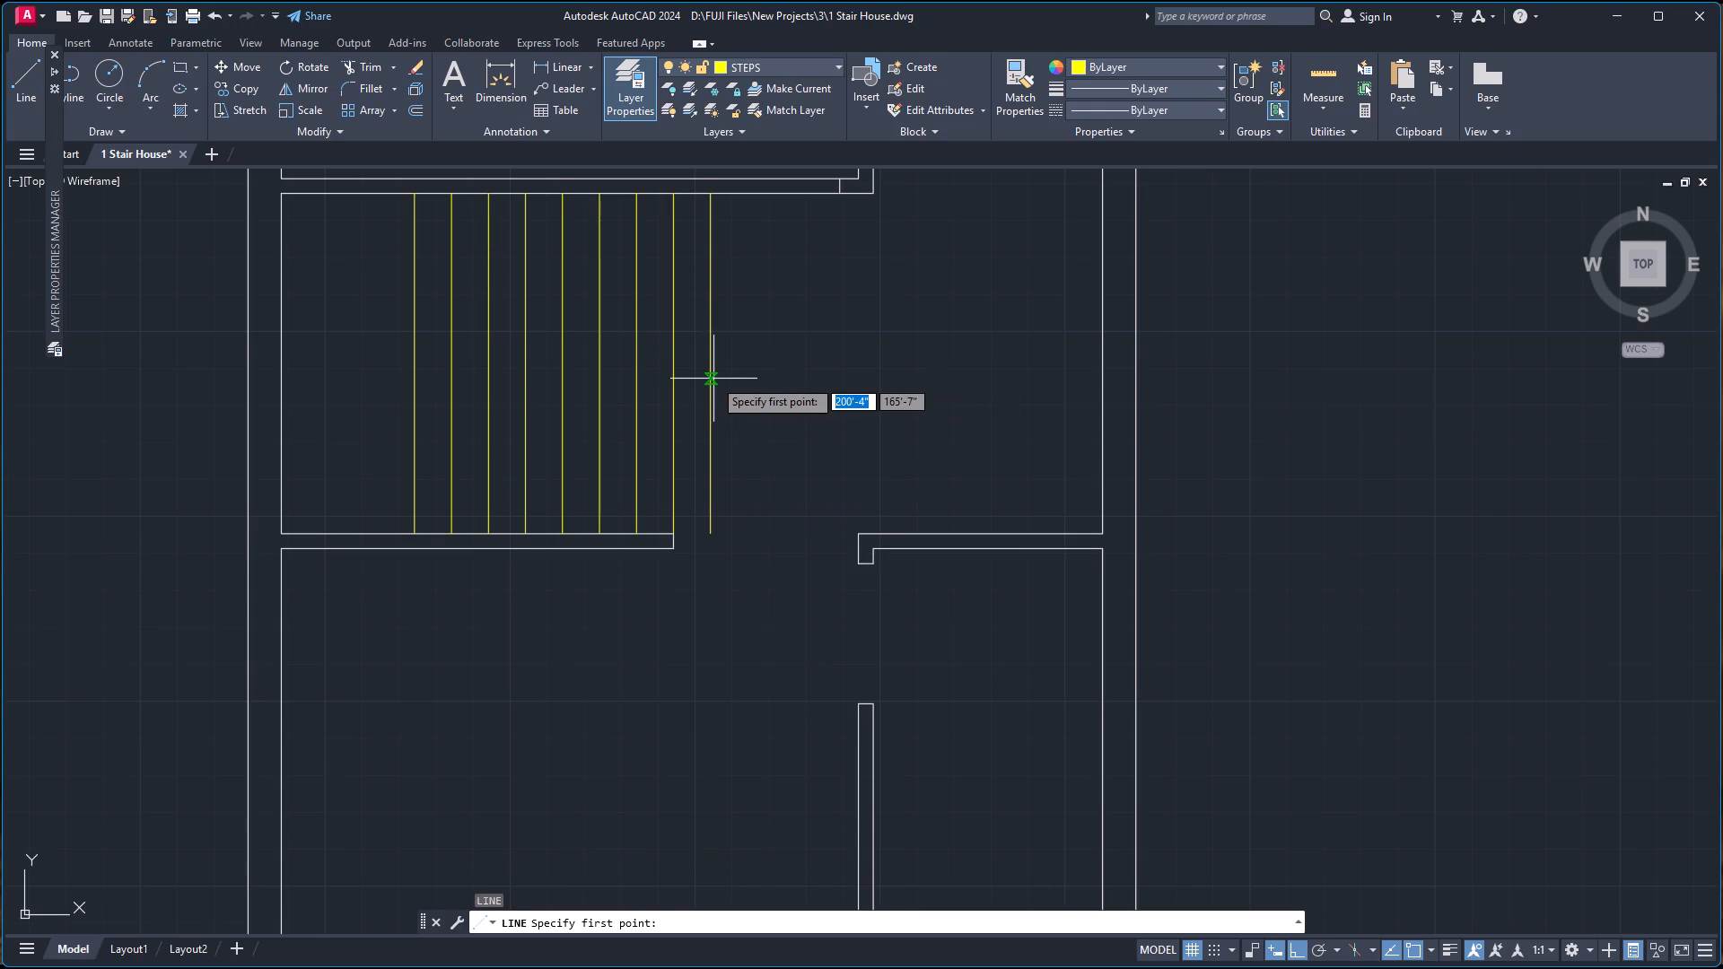
left_click(705, 364)
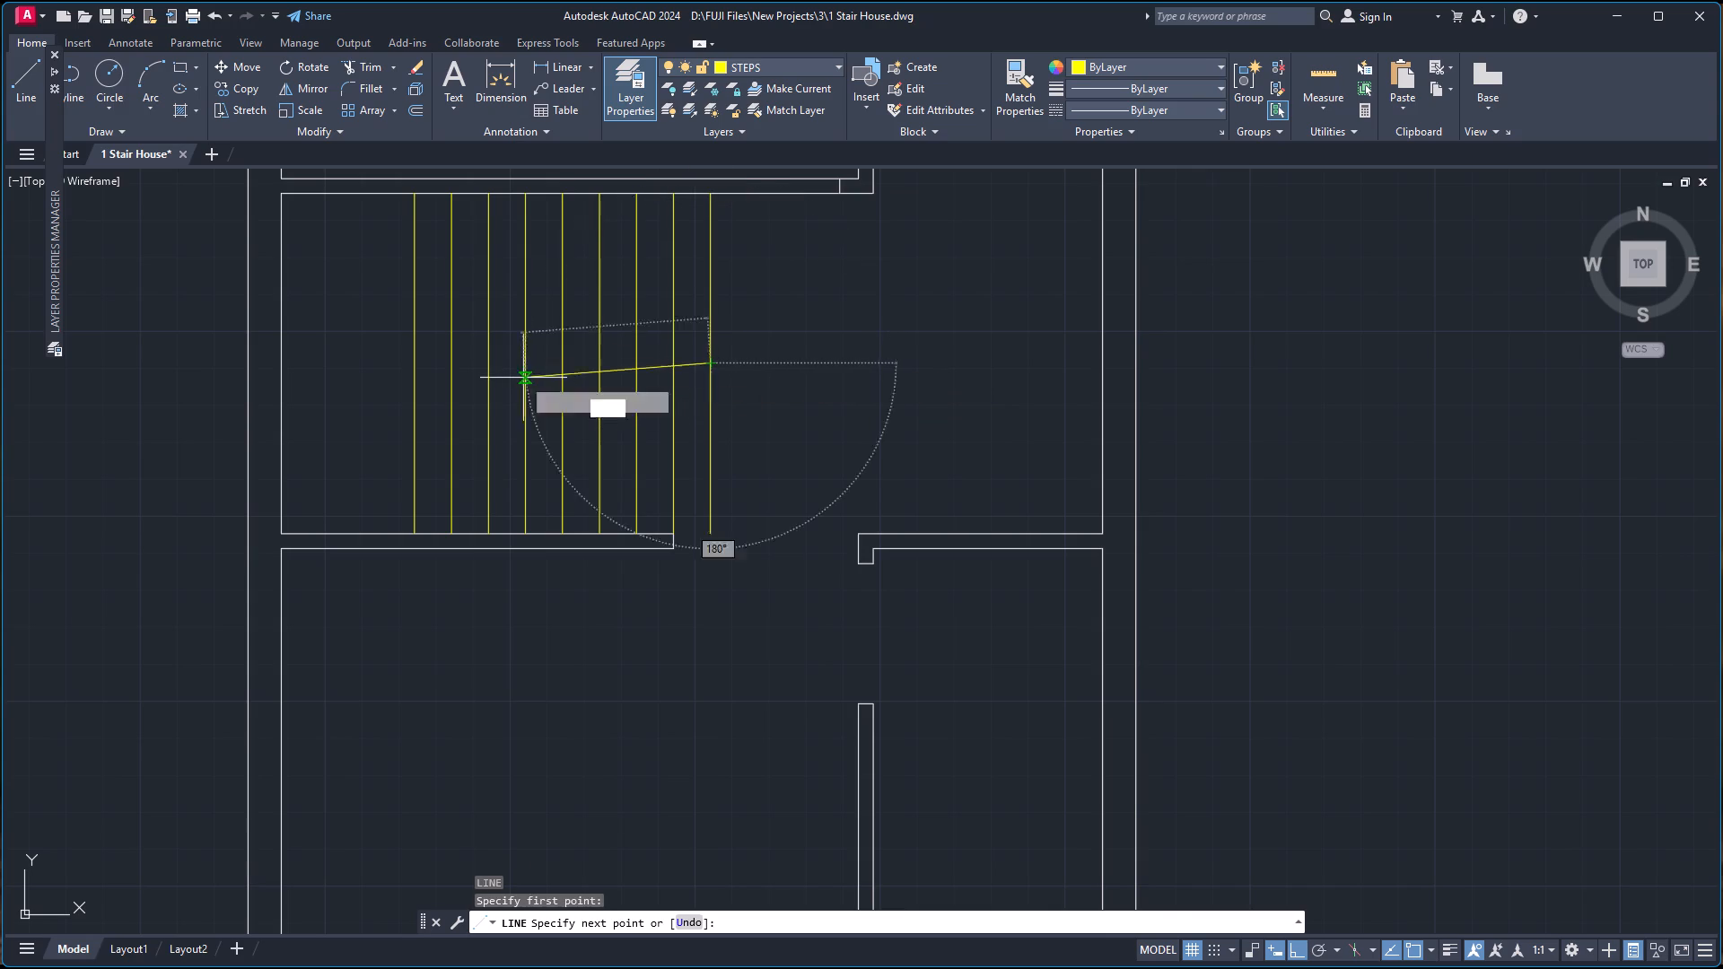
left_click(280, 366)
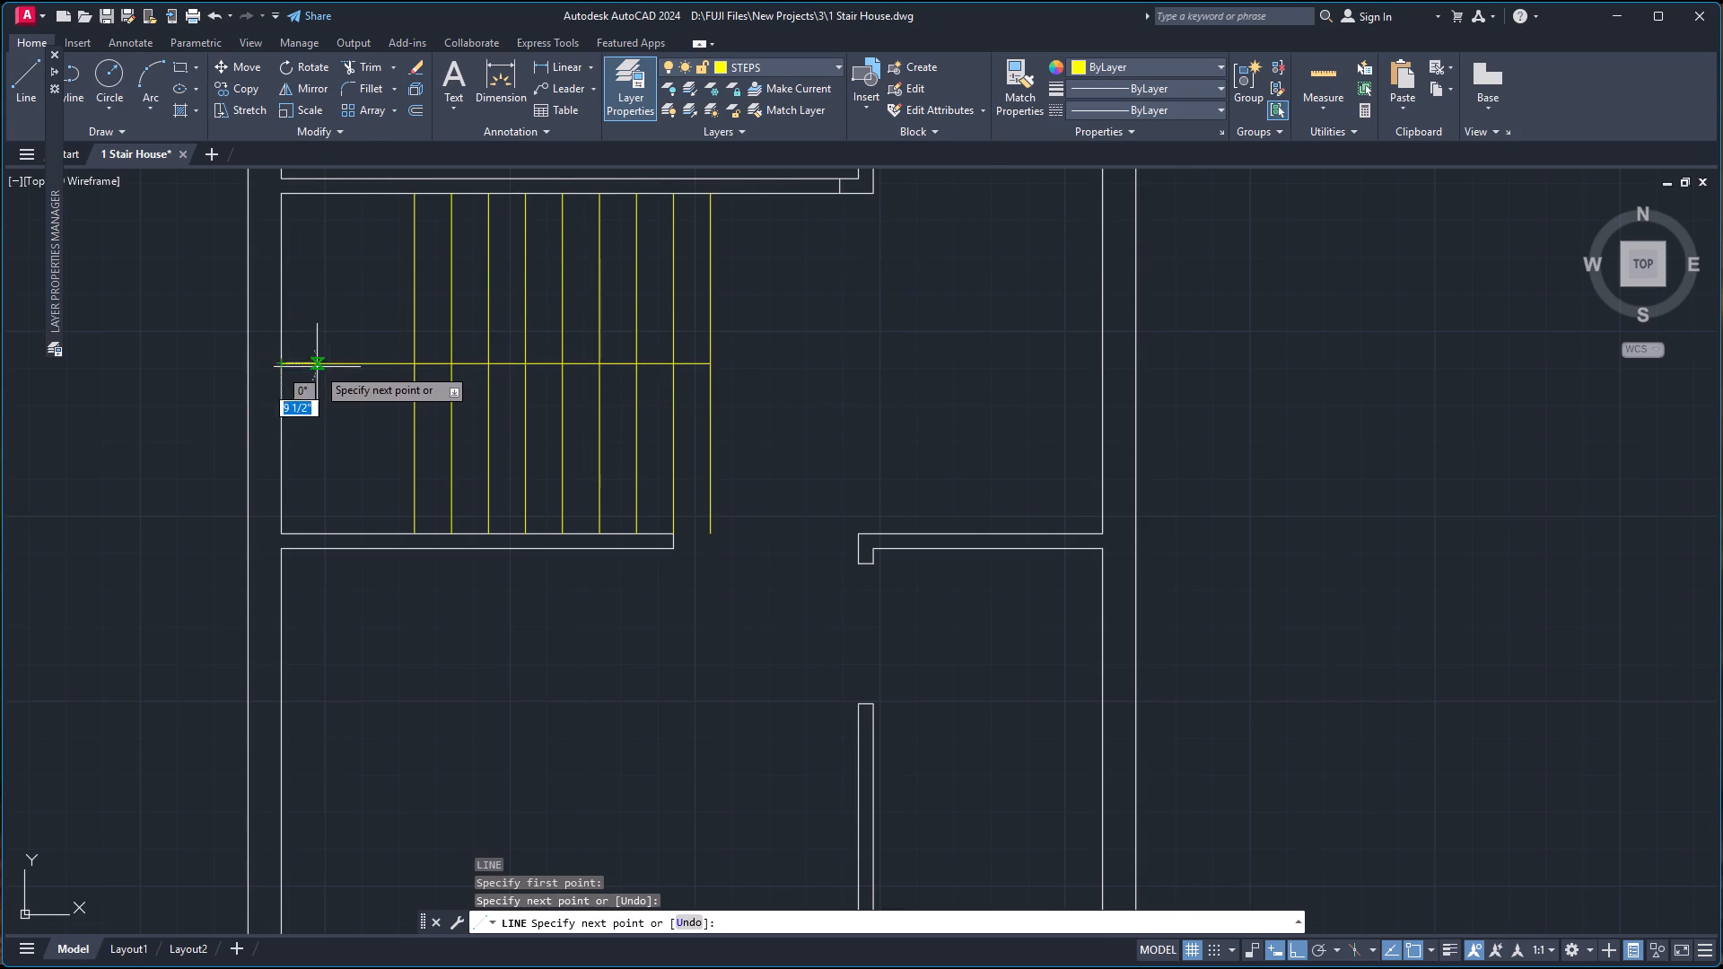
key("space")
key("space")
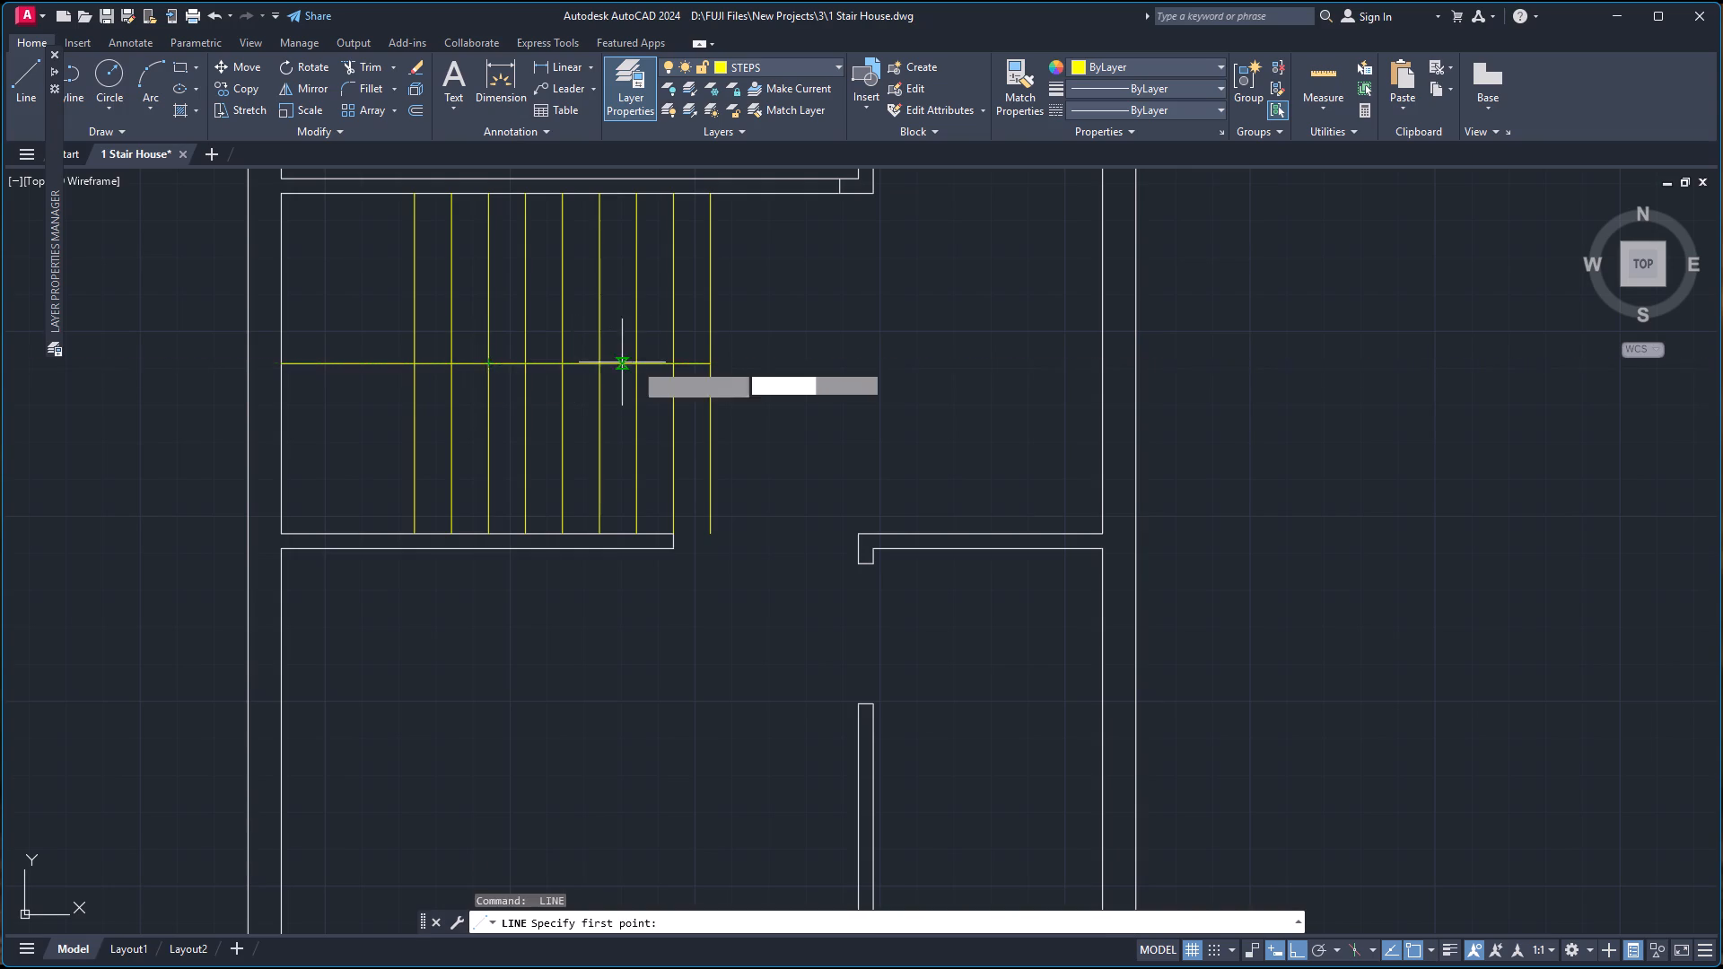
key("space")
key("space")
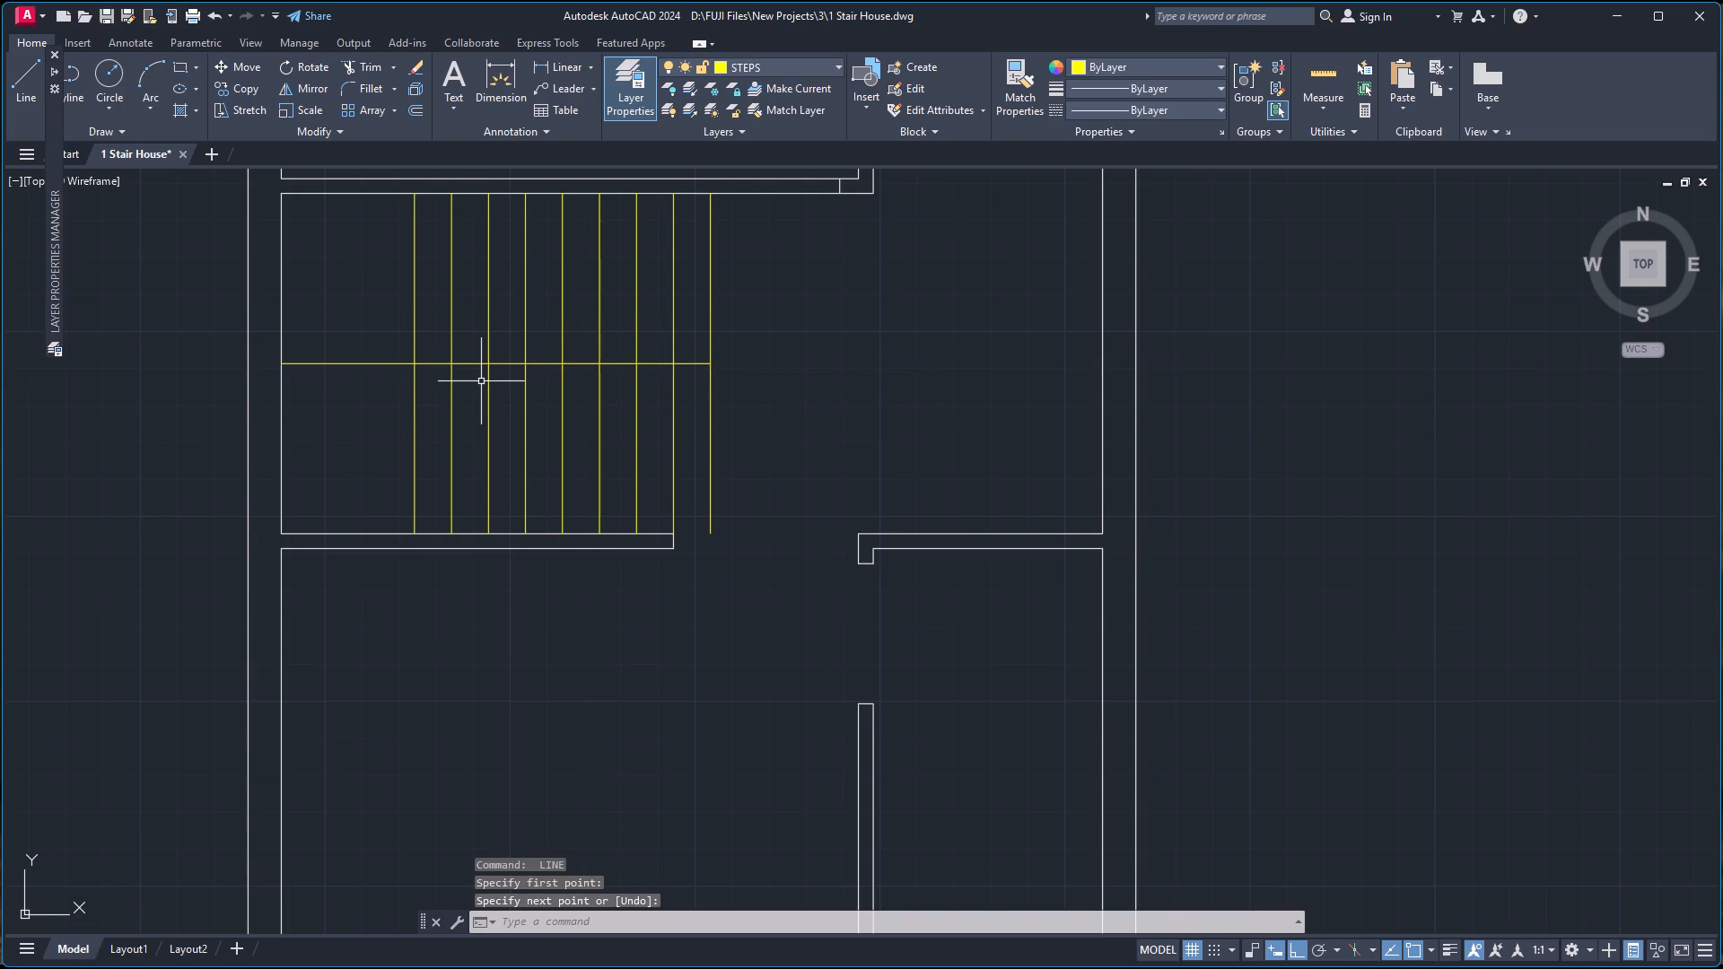
Offset the horizontal stair centre line 10" upward and 10" downward.
key("o")
key("Return")
key("Return")
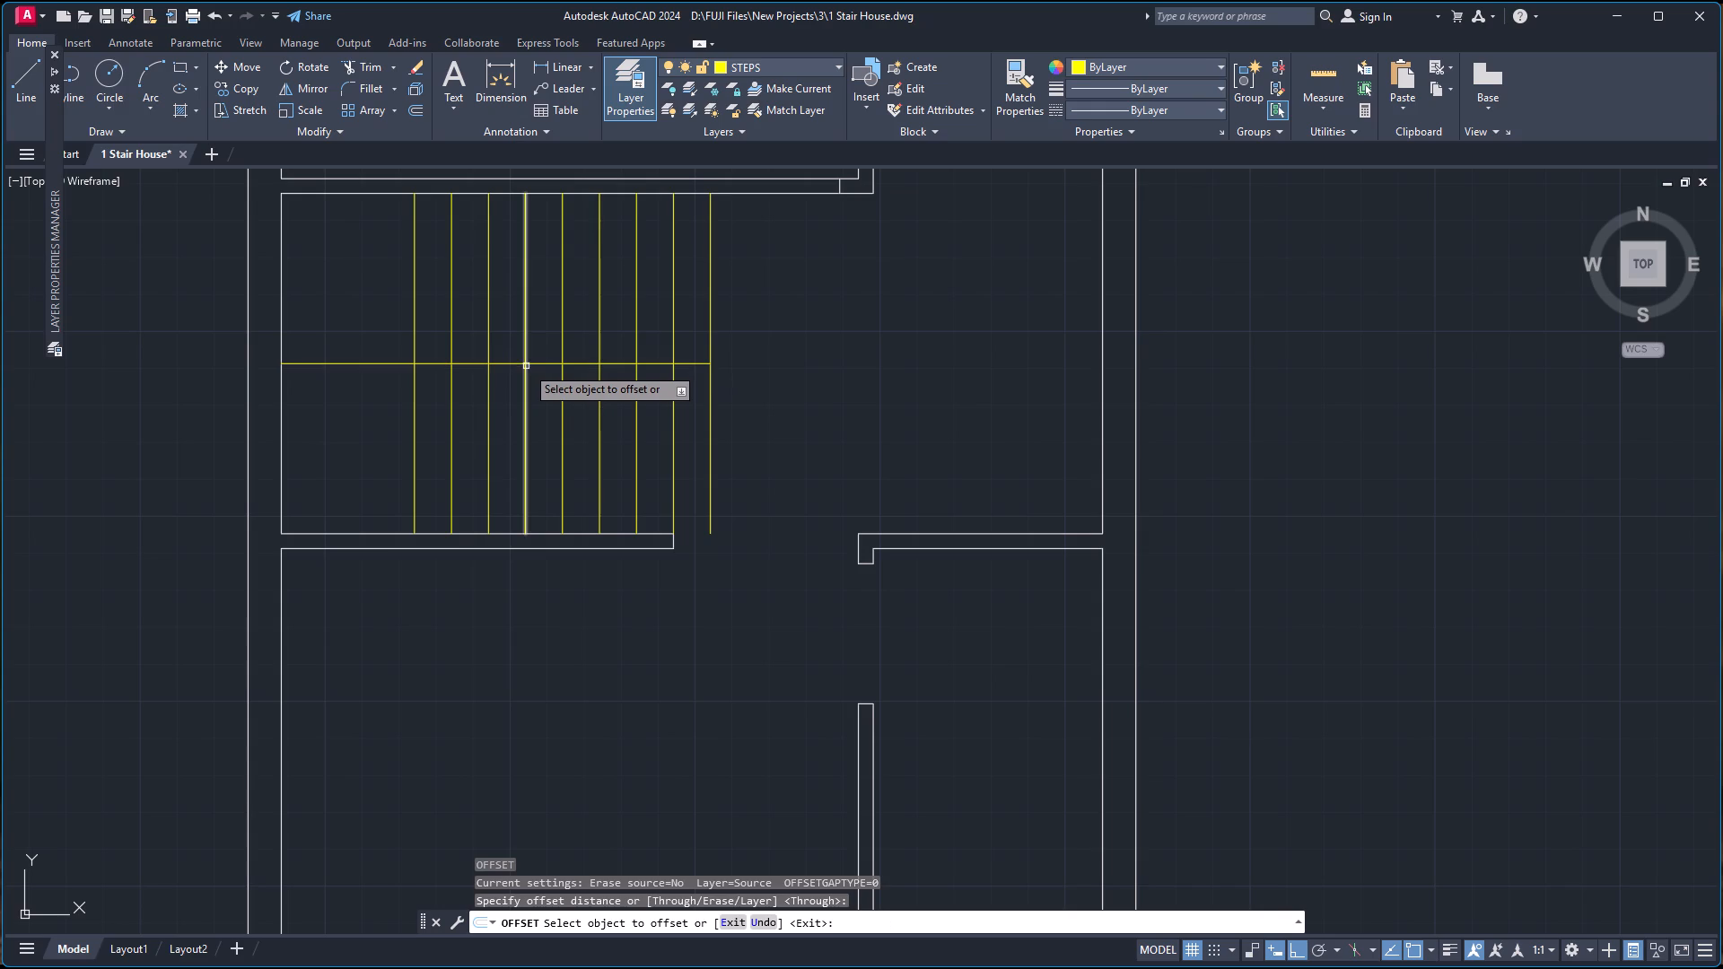
left_click(537, 364)
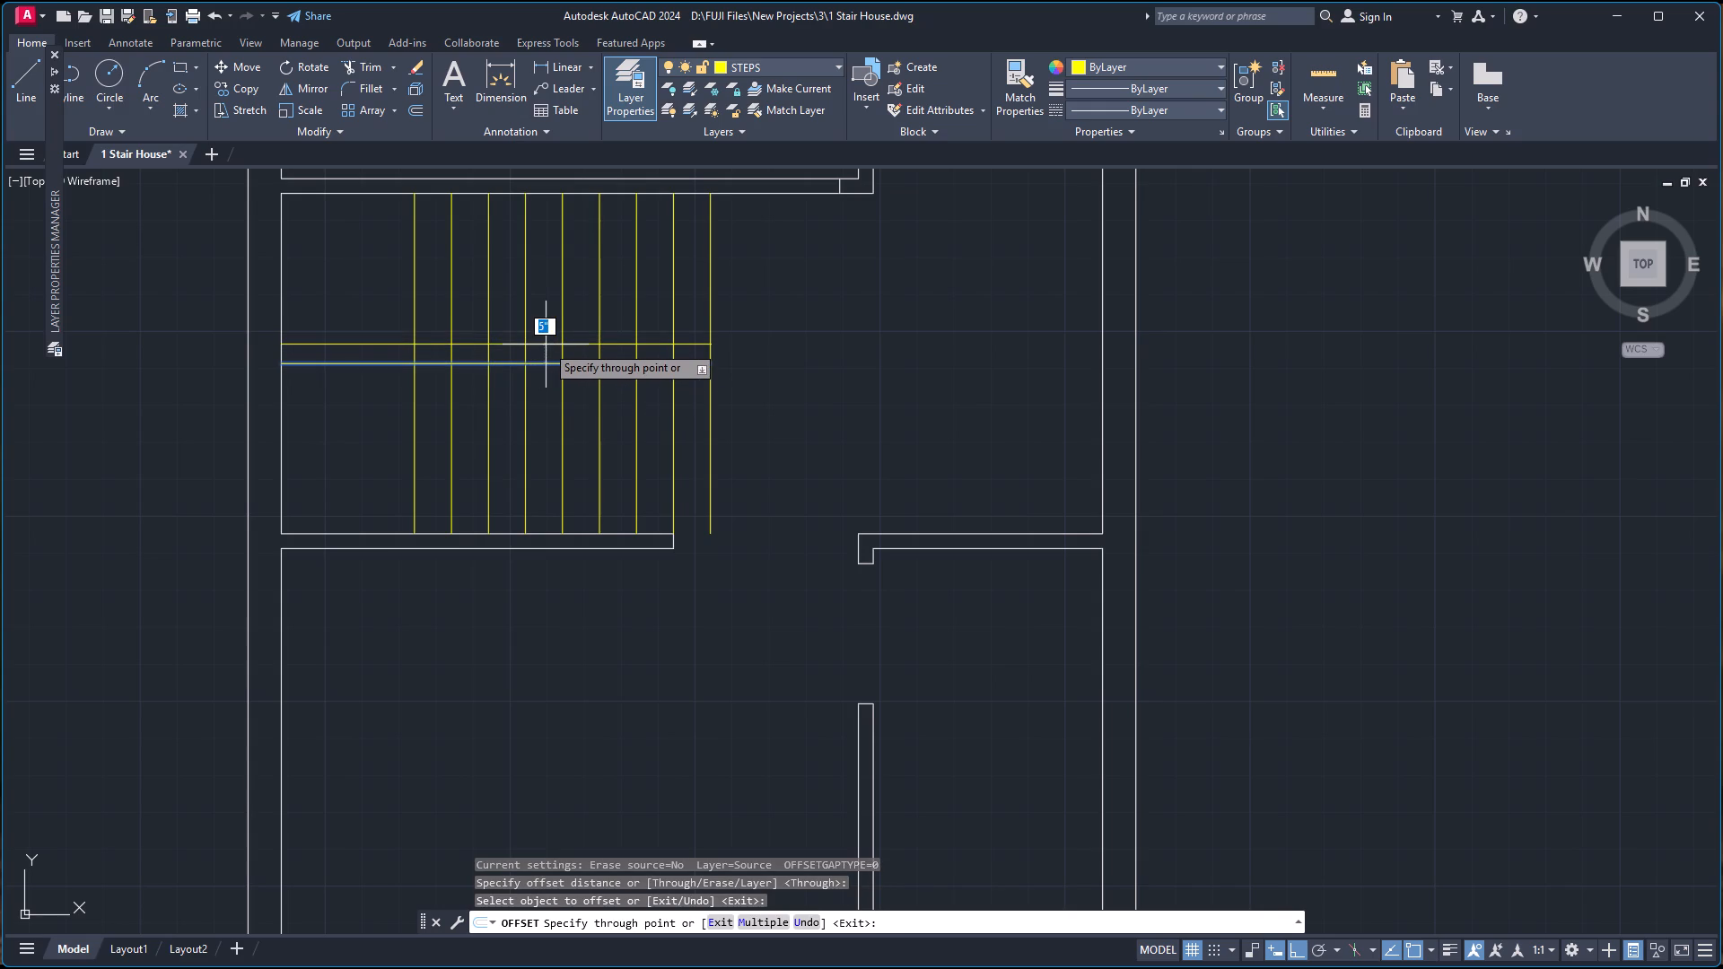
type("10")
key("Return")
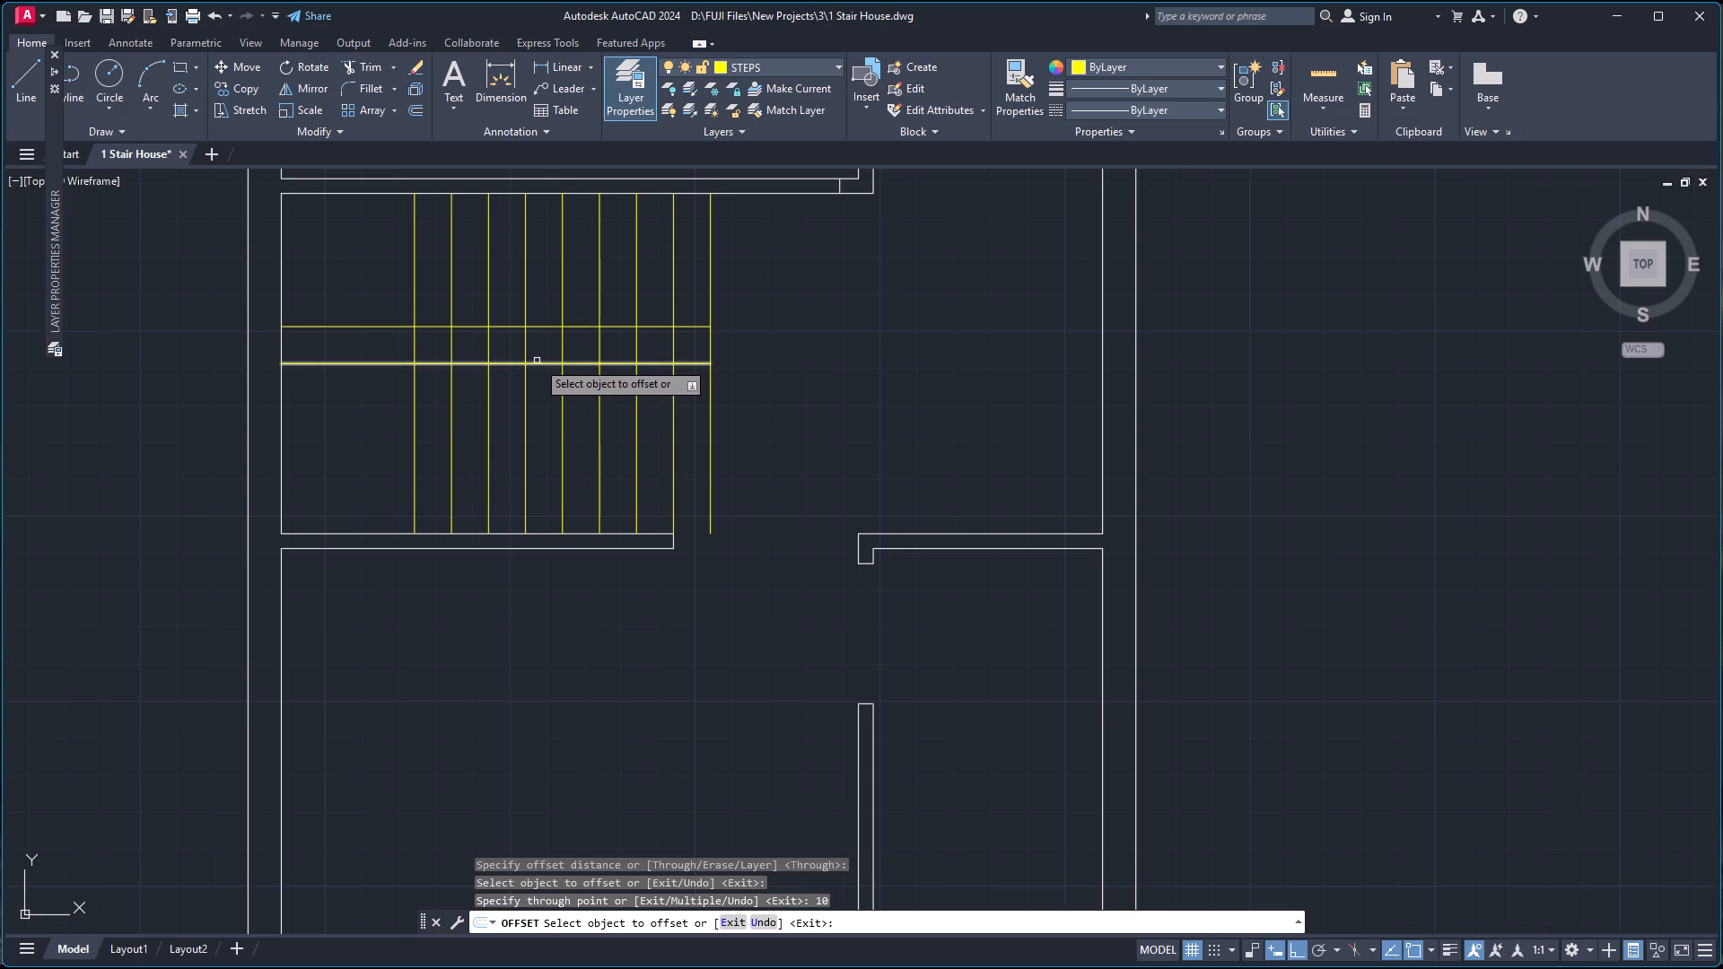
left_click(537, 361)
left_click(541, 361)
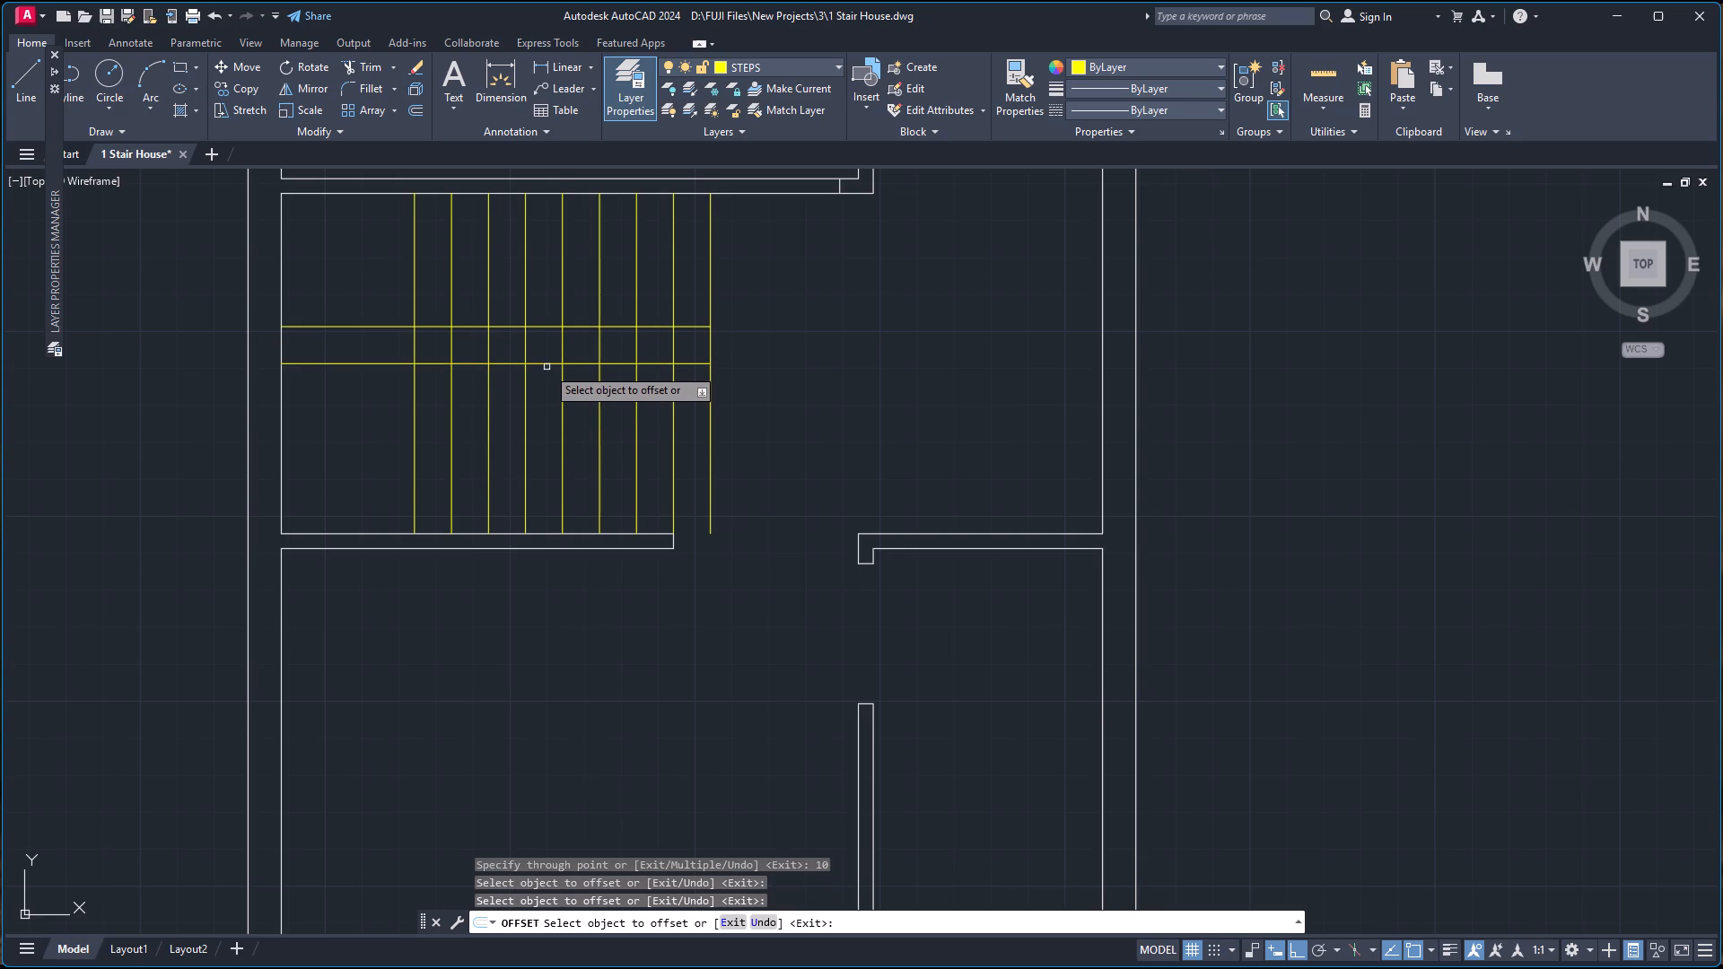
left_click(547, 364)
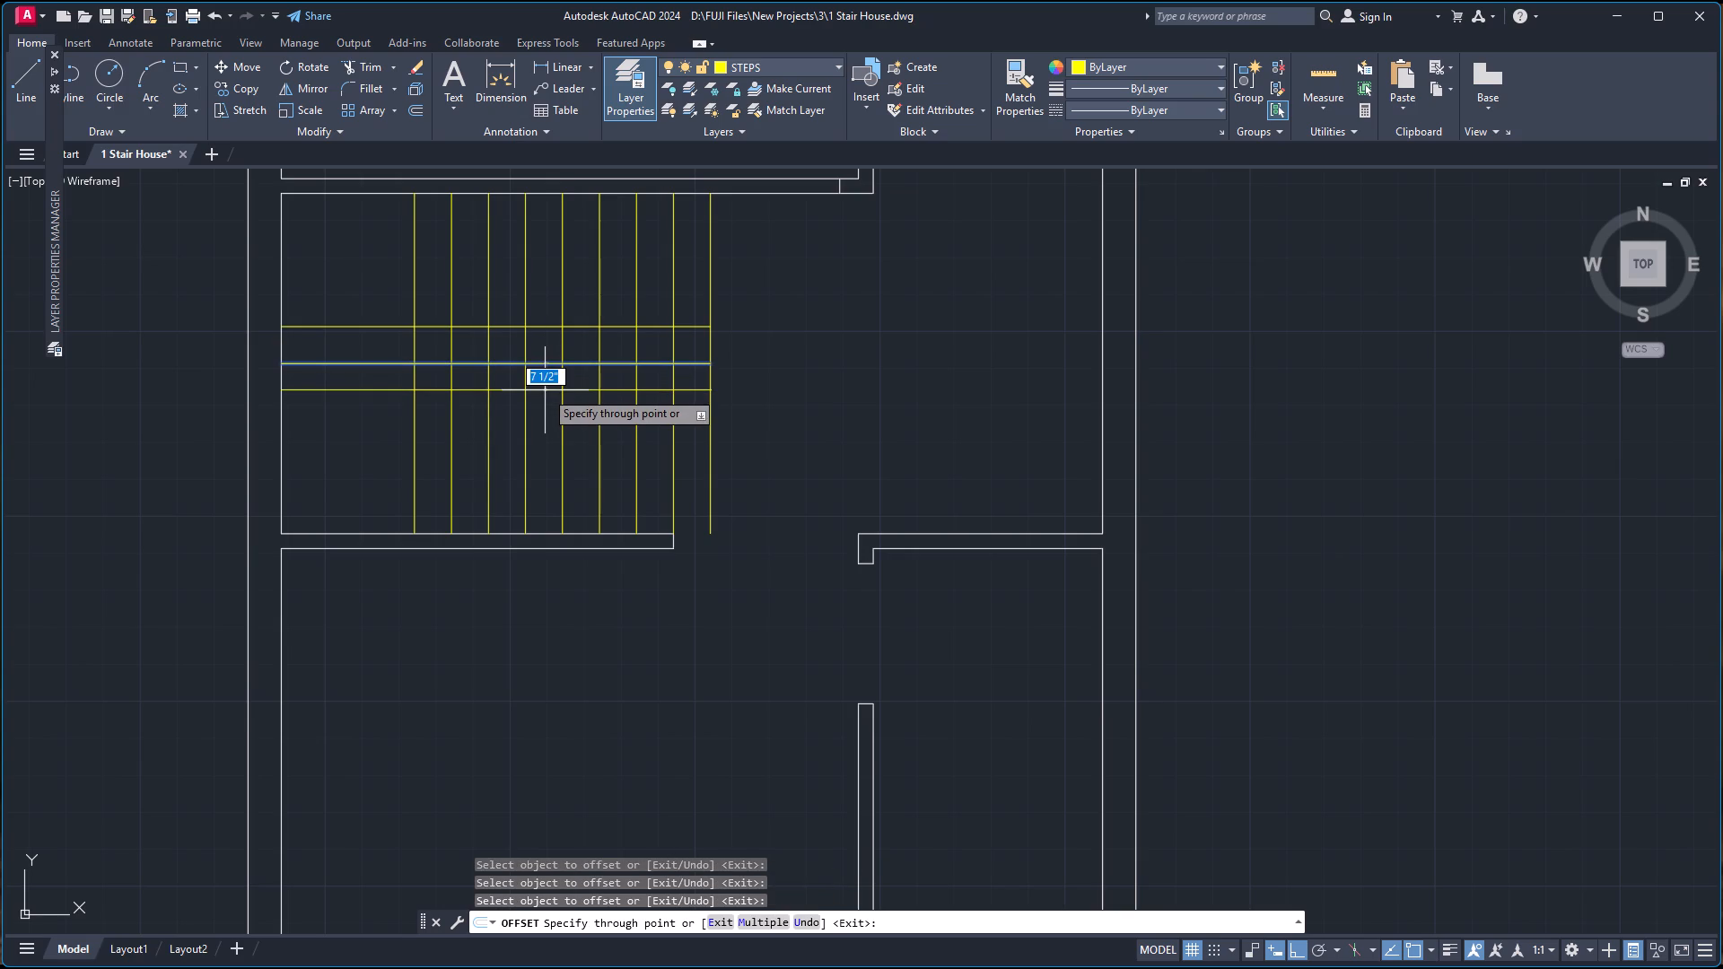
type("10")
key("Return")
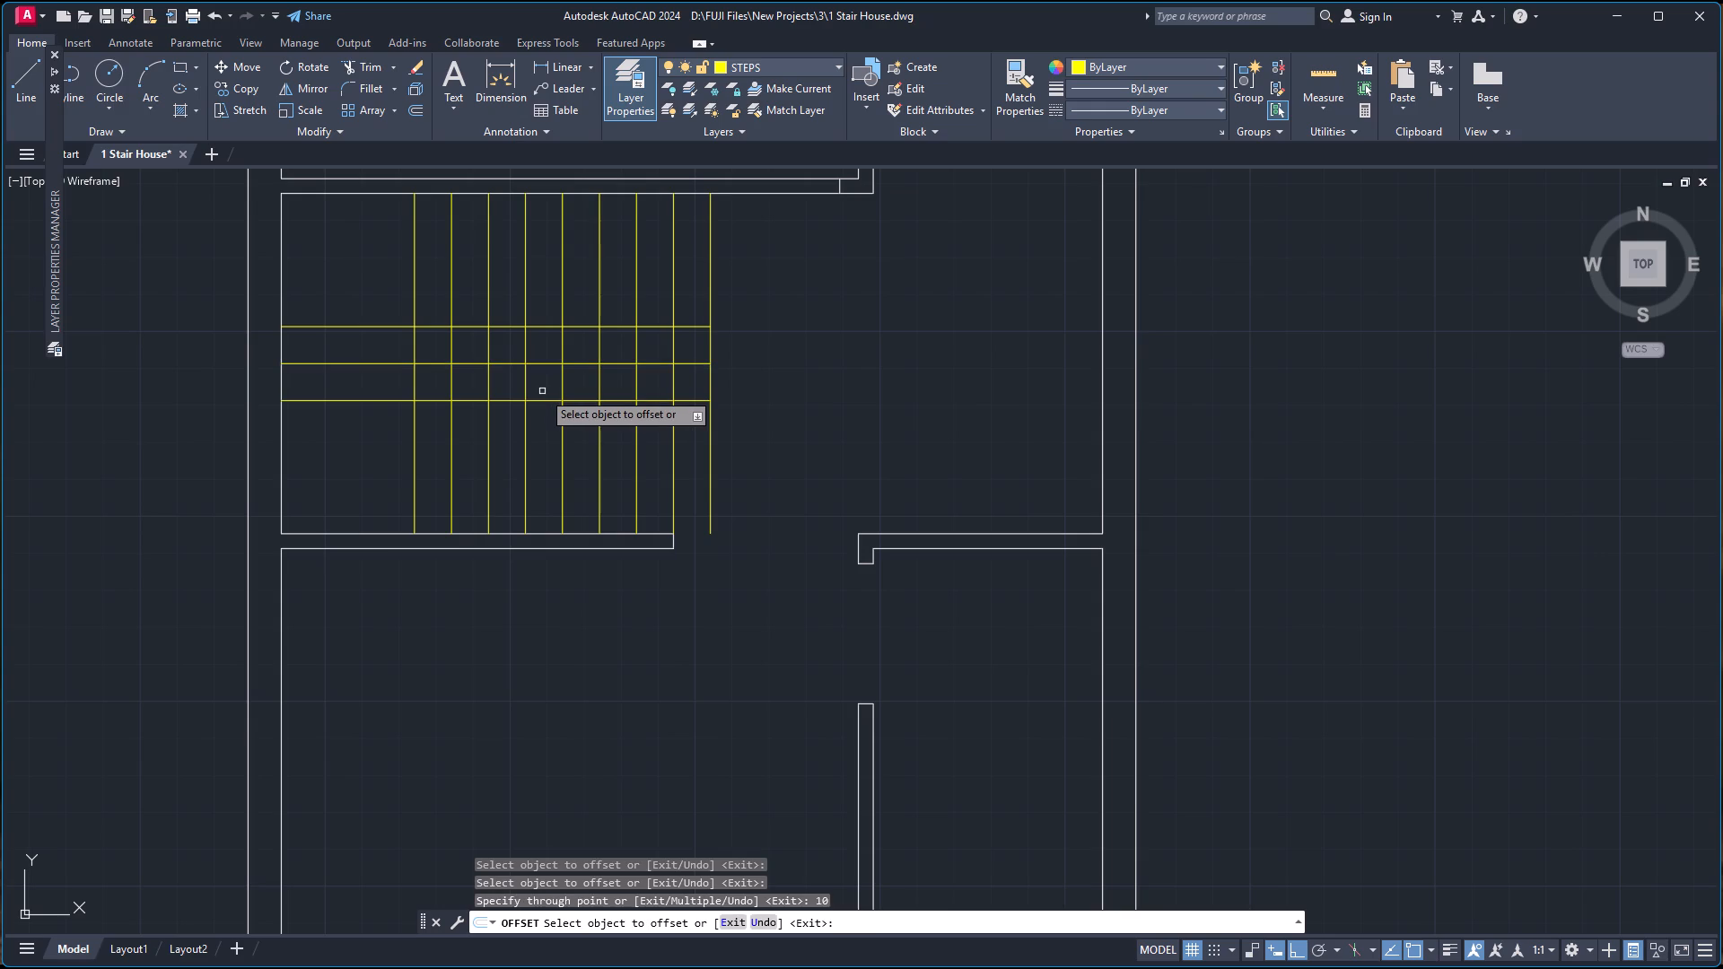
key("Escape")
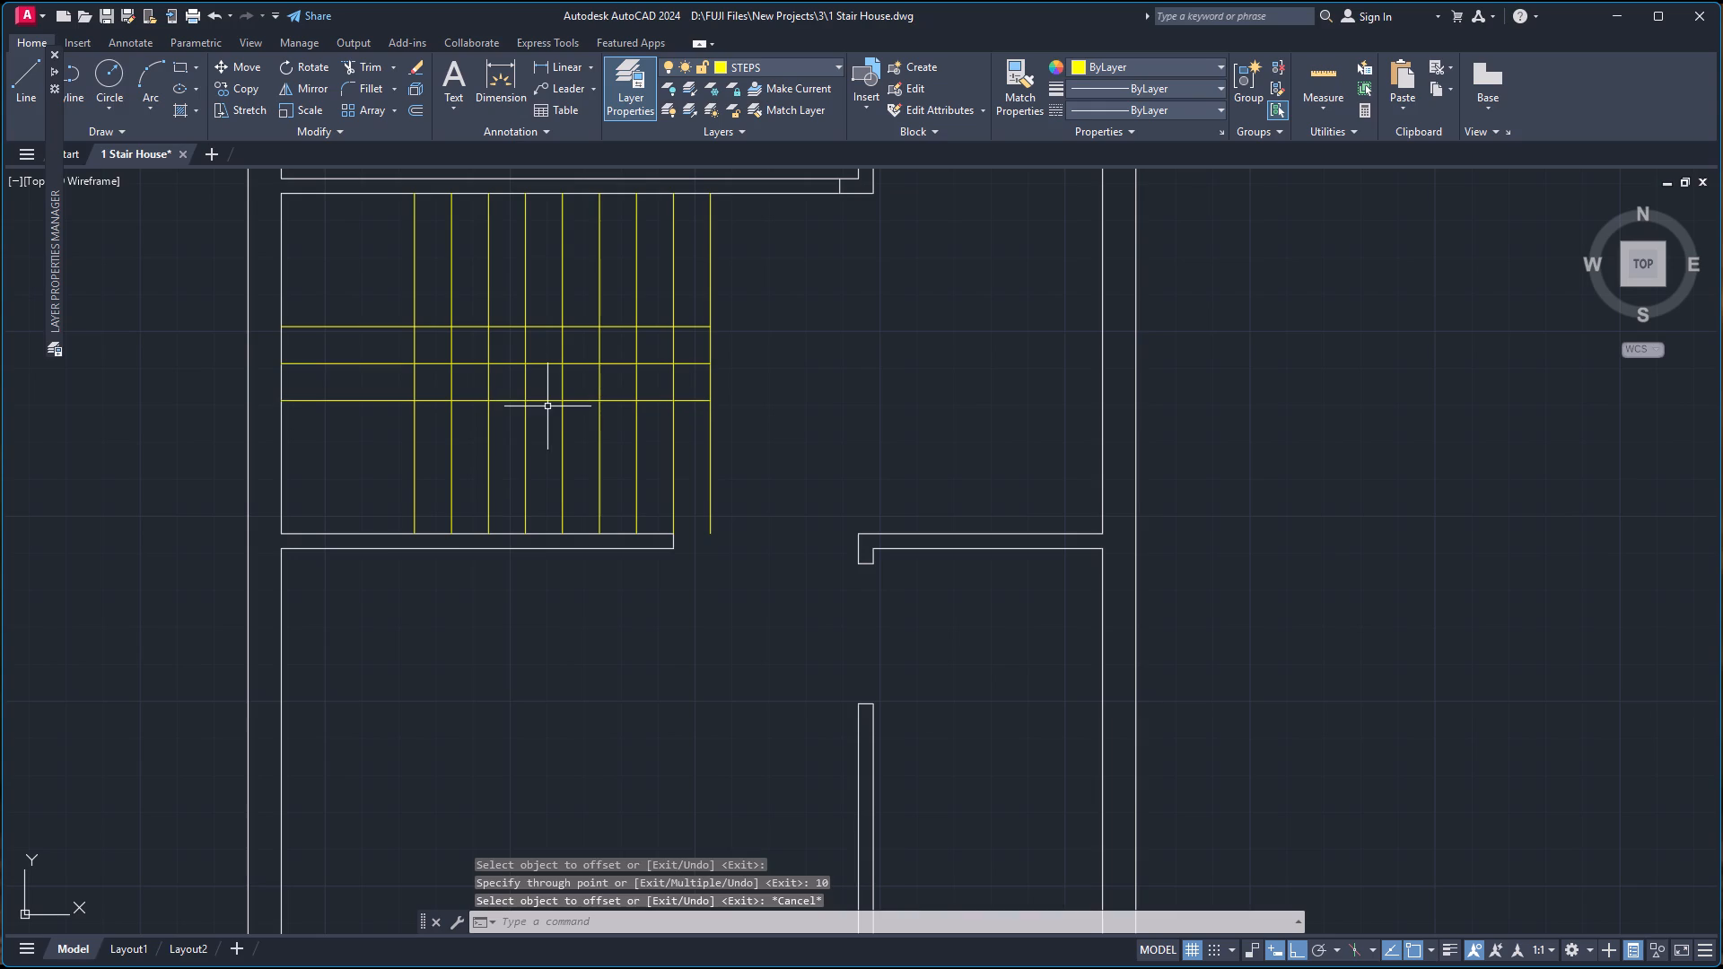
Trim the tread lines and centre line between the two offset lines, keeping the leftmost tread line and the centre line across the landing.
type("TR")
key("Return")
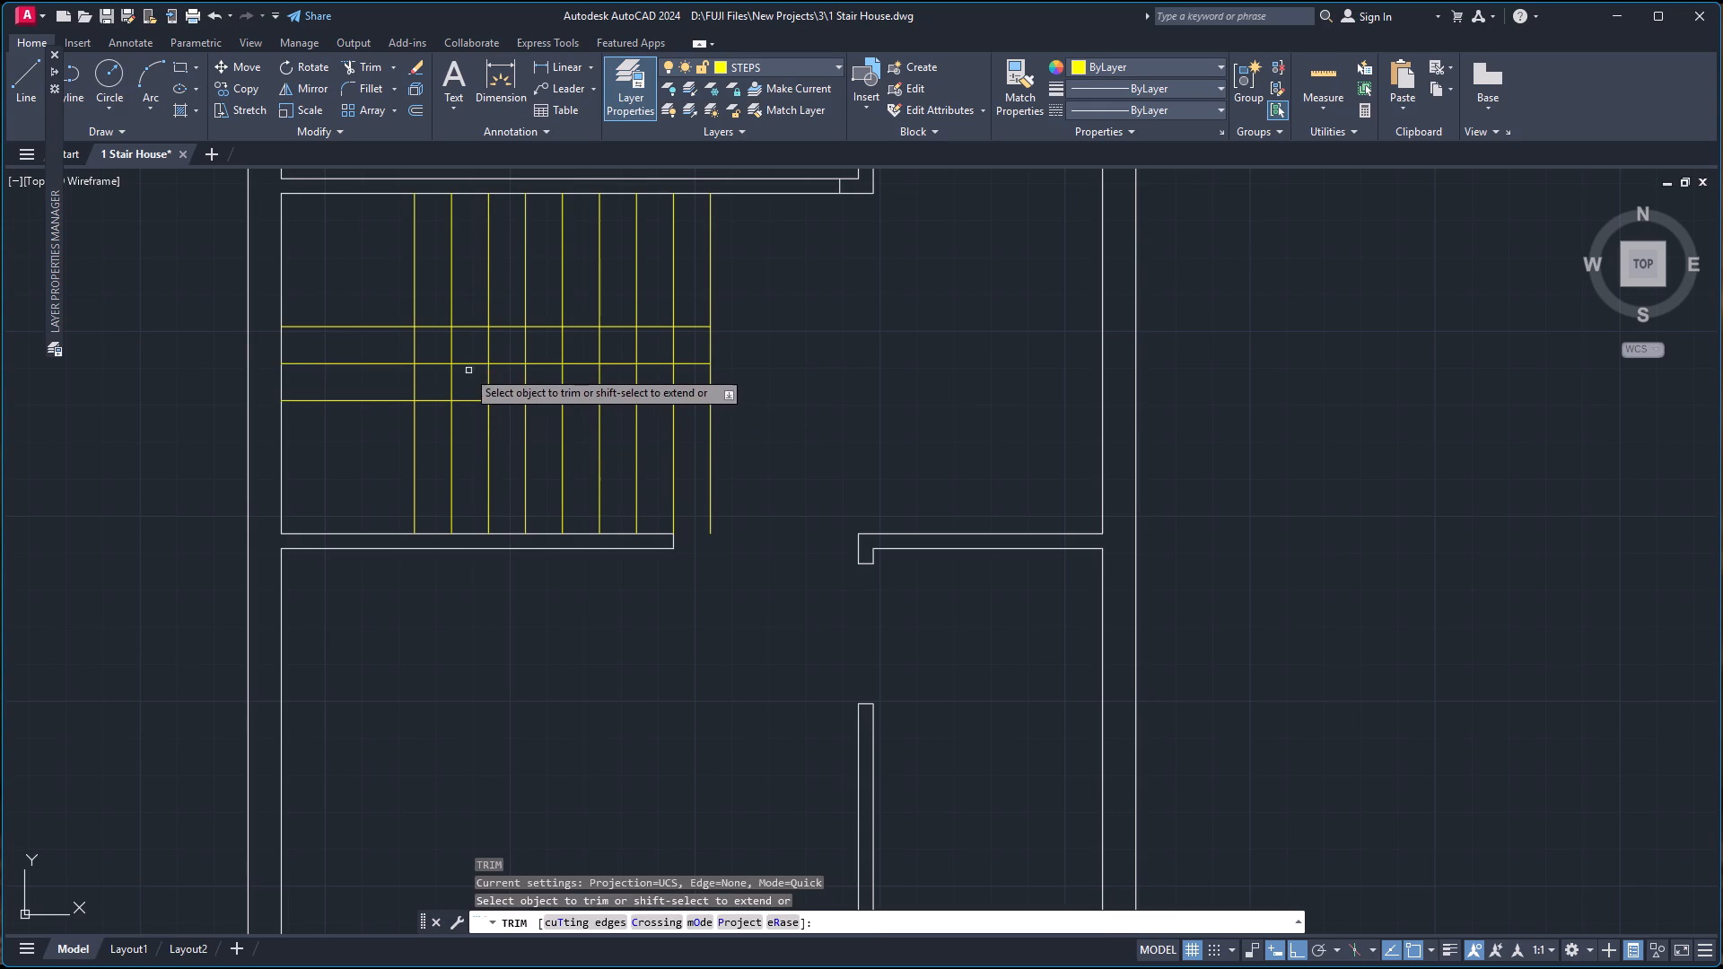
left_click(435, 345)
left_click(431, 396)
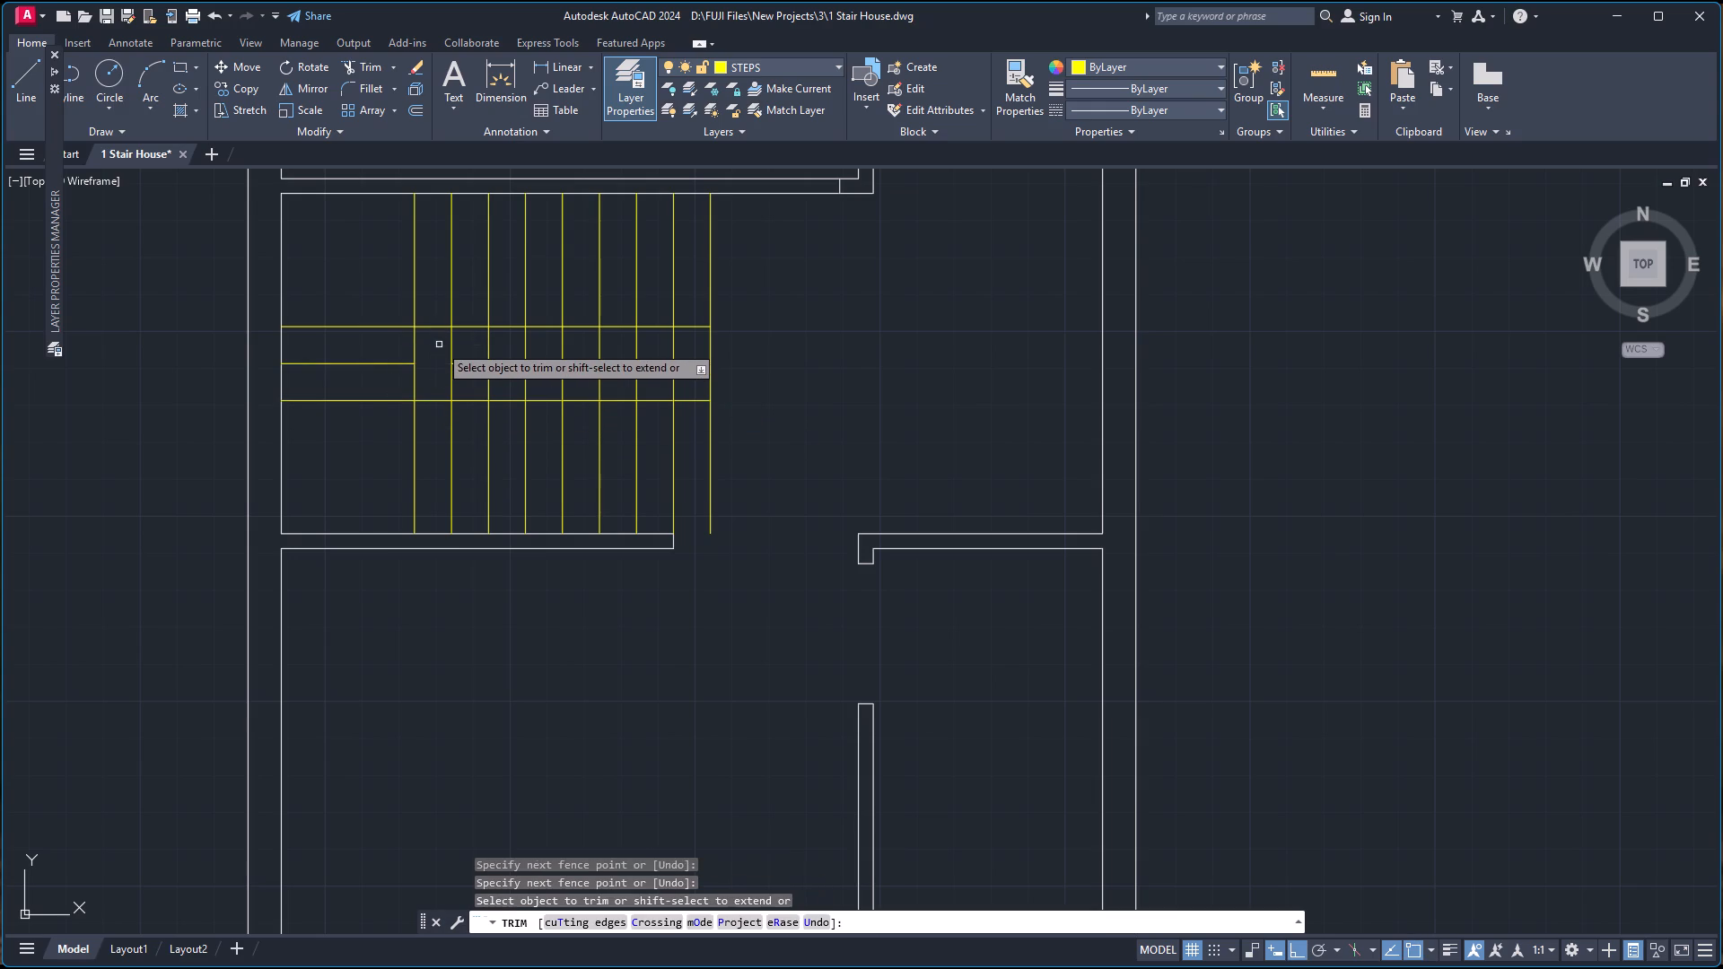
left_click(439, 345)
left_click(766, 346)
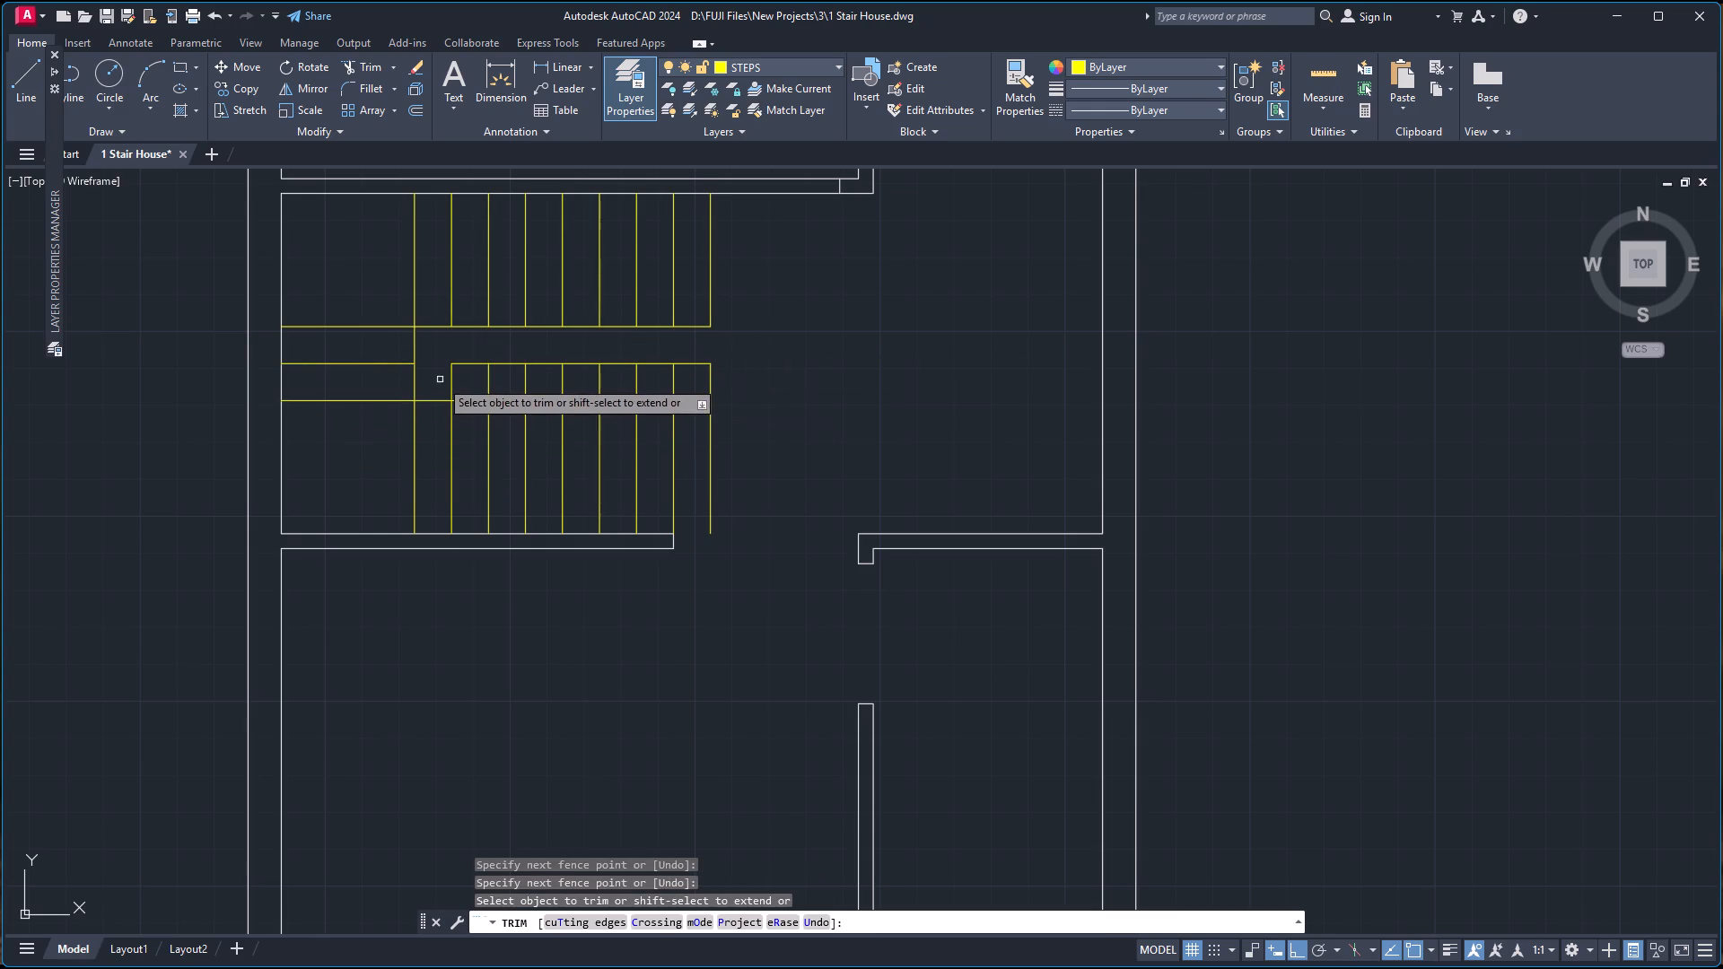
left_click(440, 380)
left_click(740, 380)
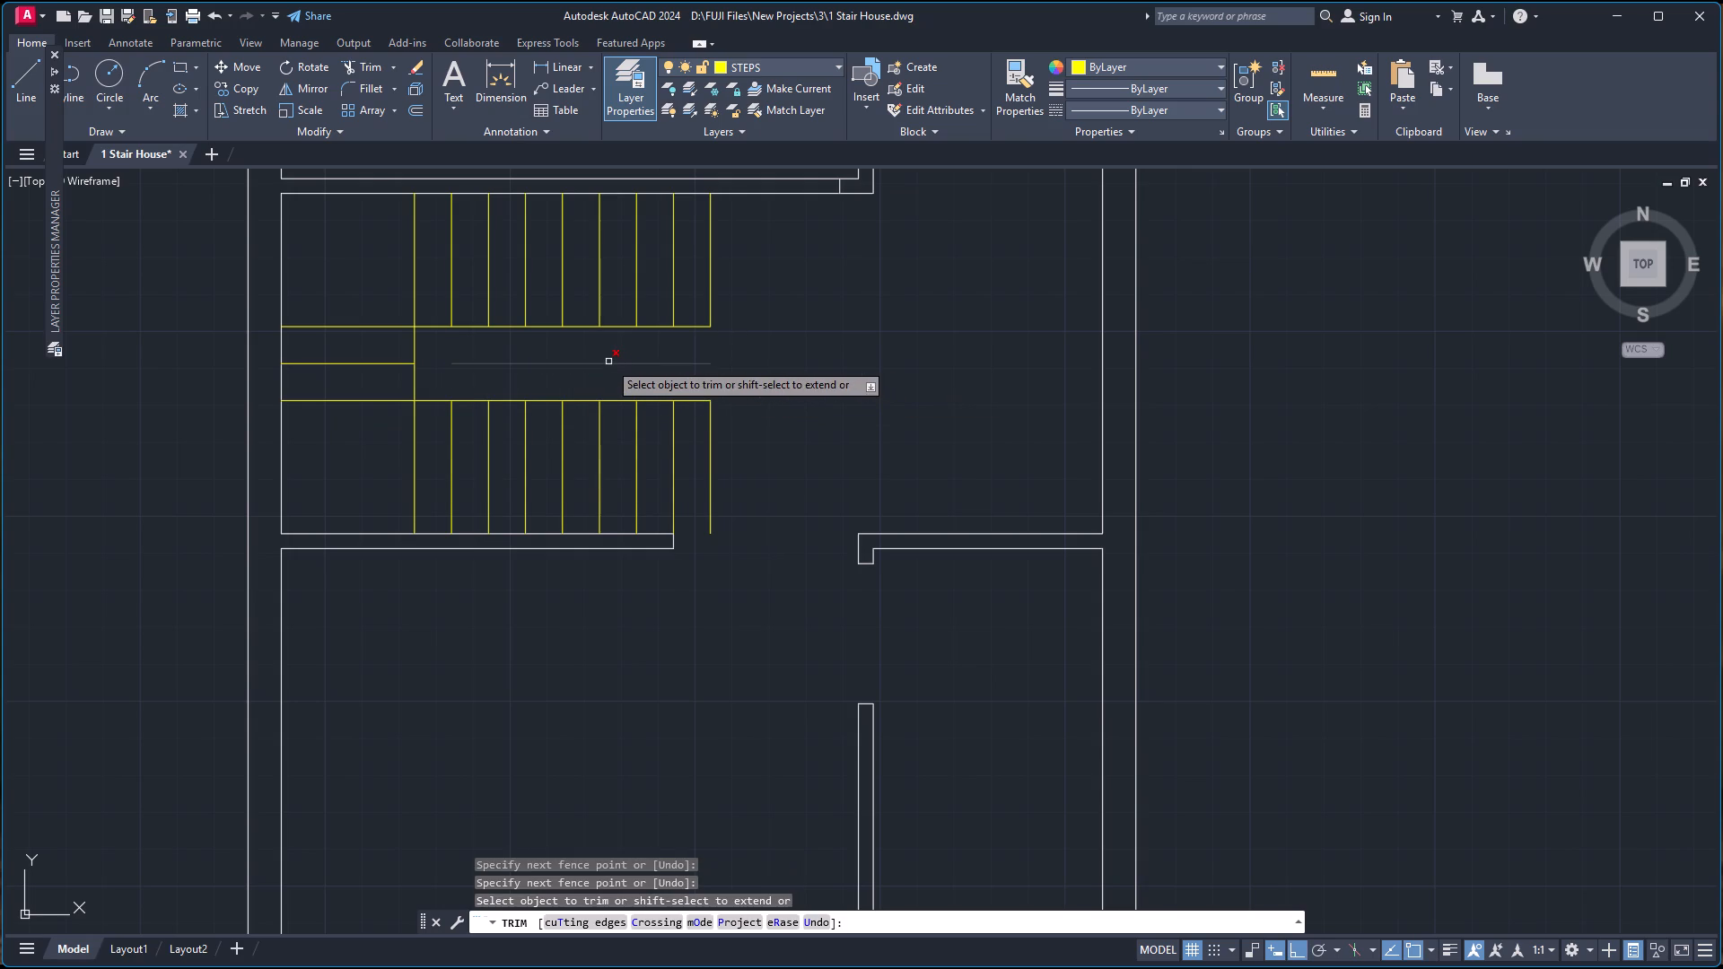
left_click(608, 362)
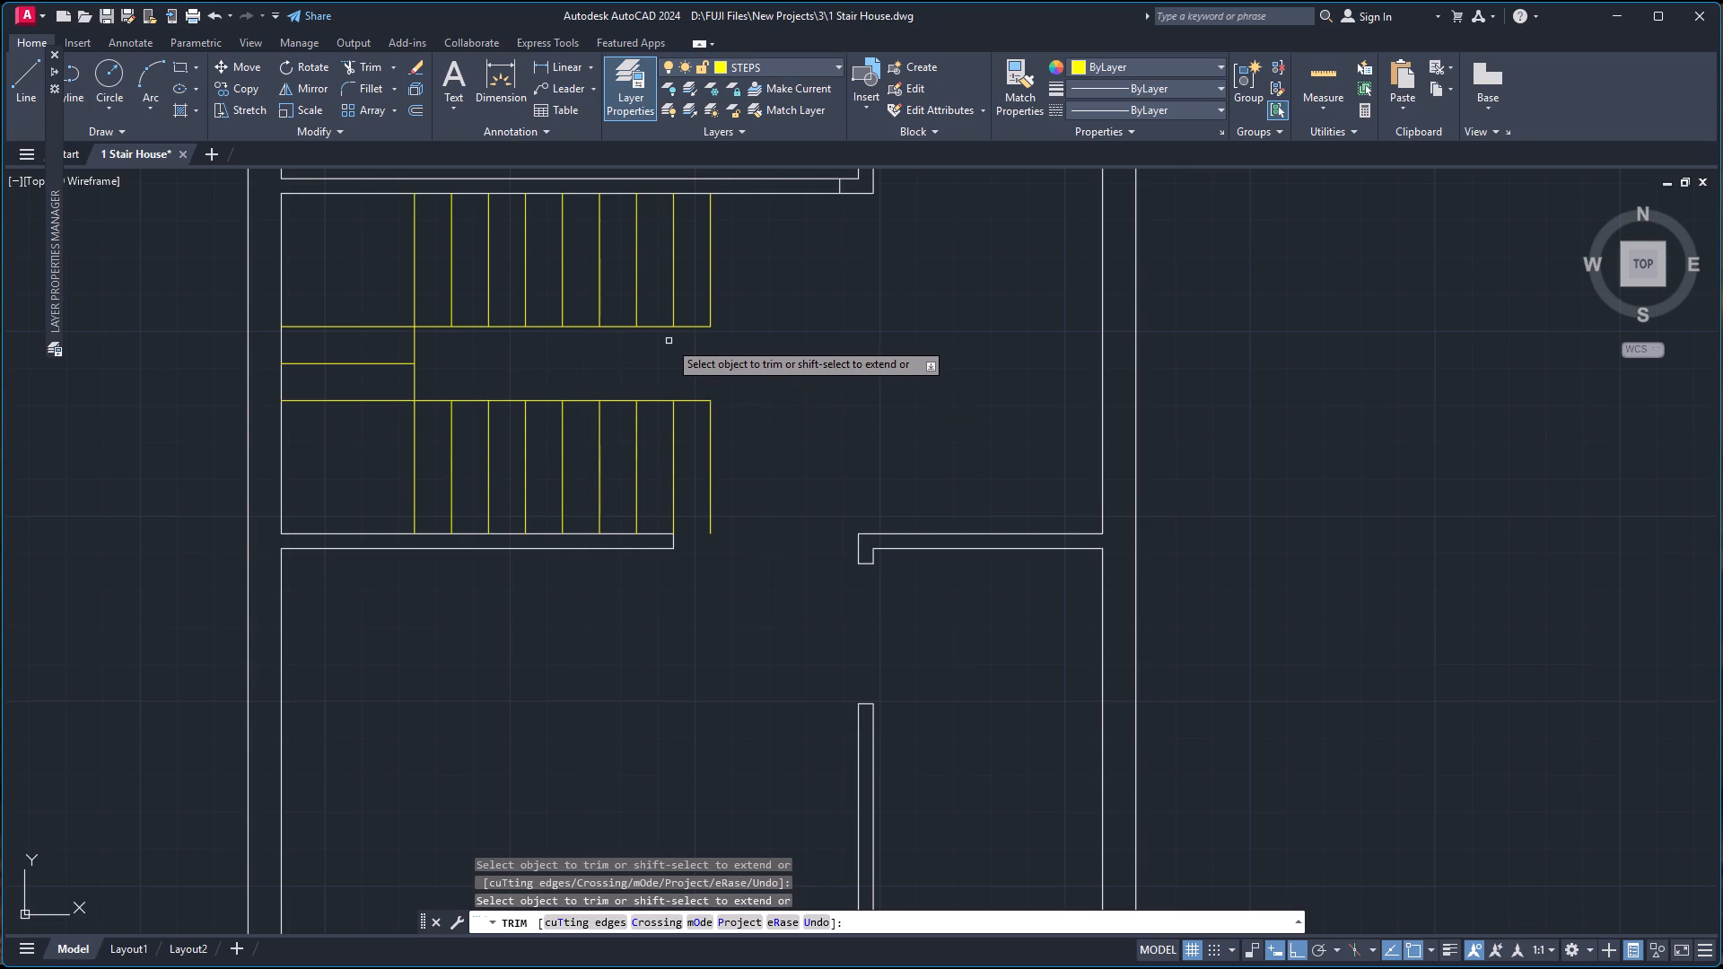
Trim away the lower flight's rightmost tread line, beyond the free end of the partition.
left_click(695, 453)
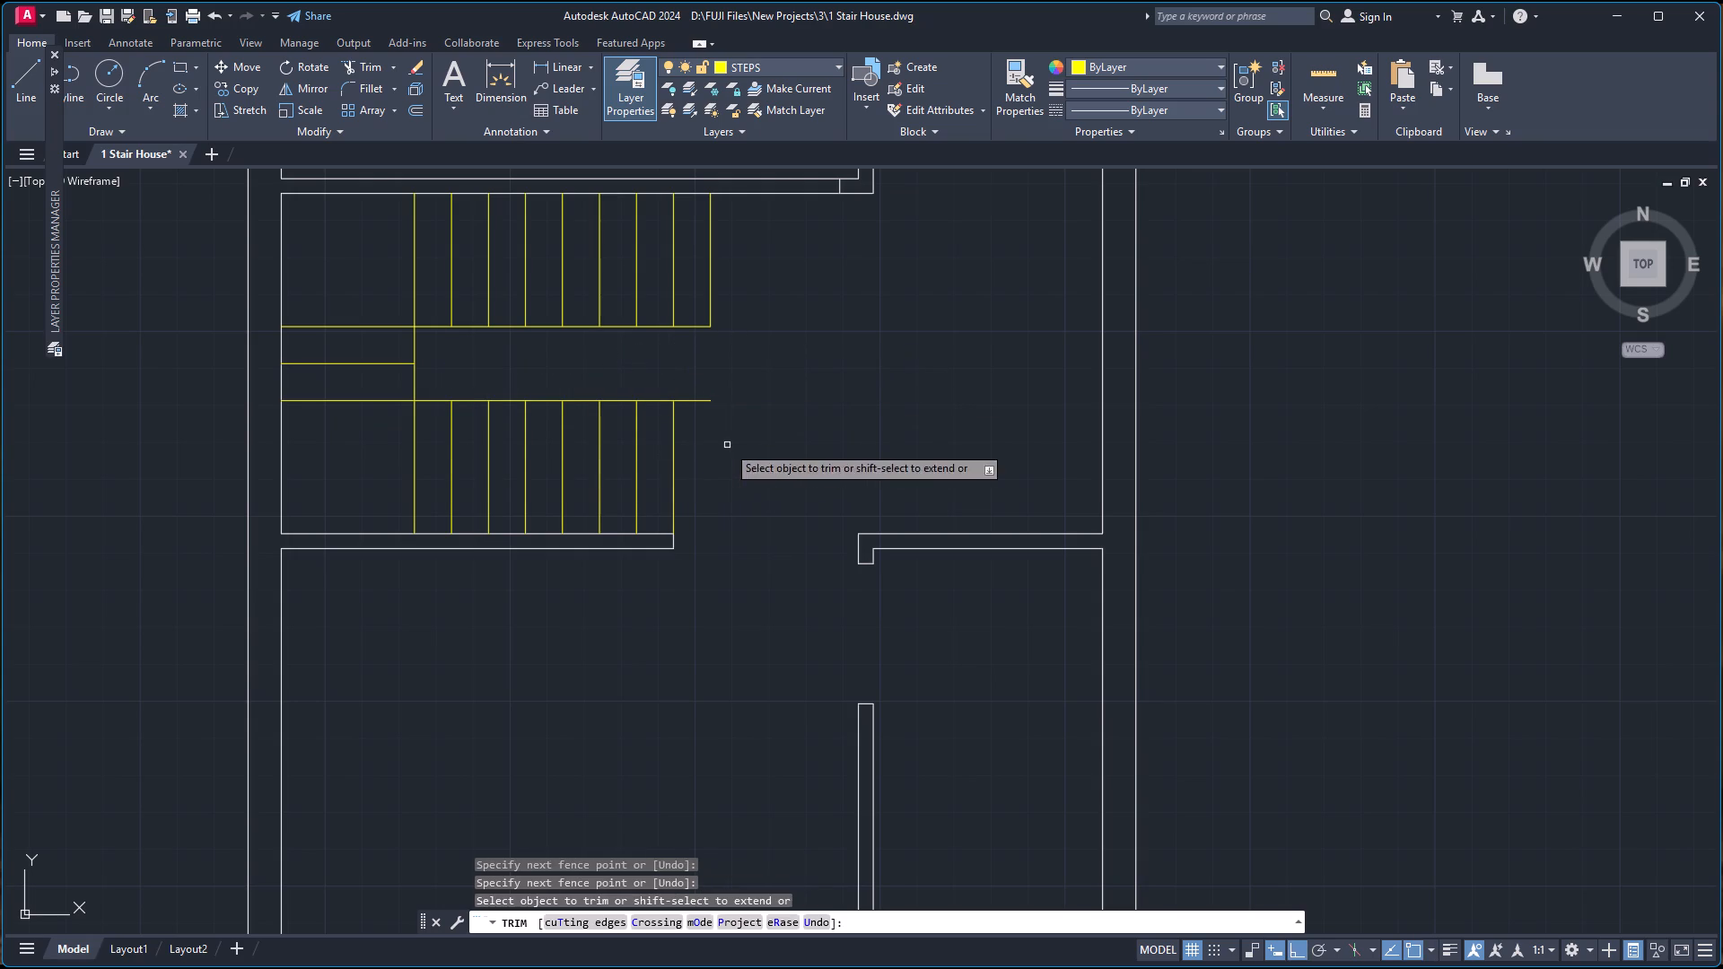
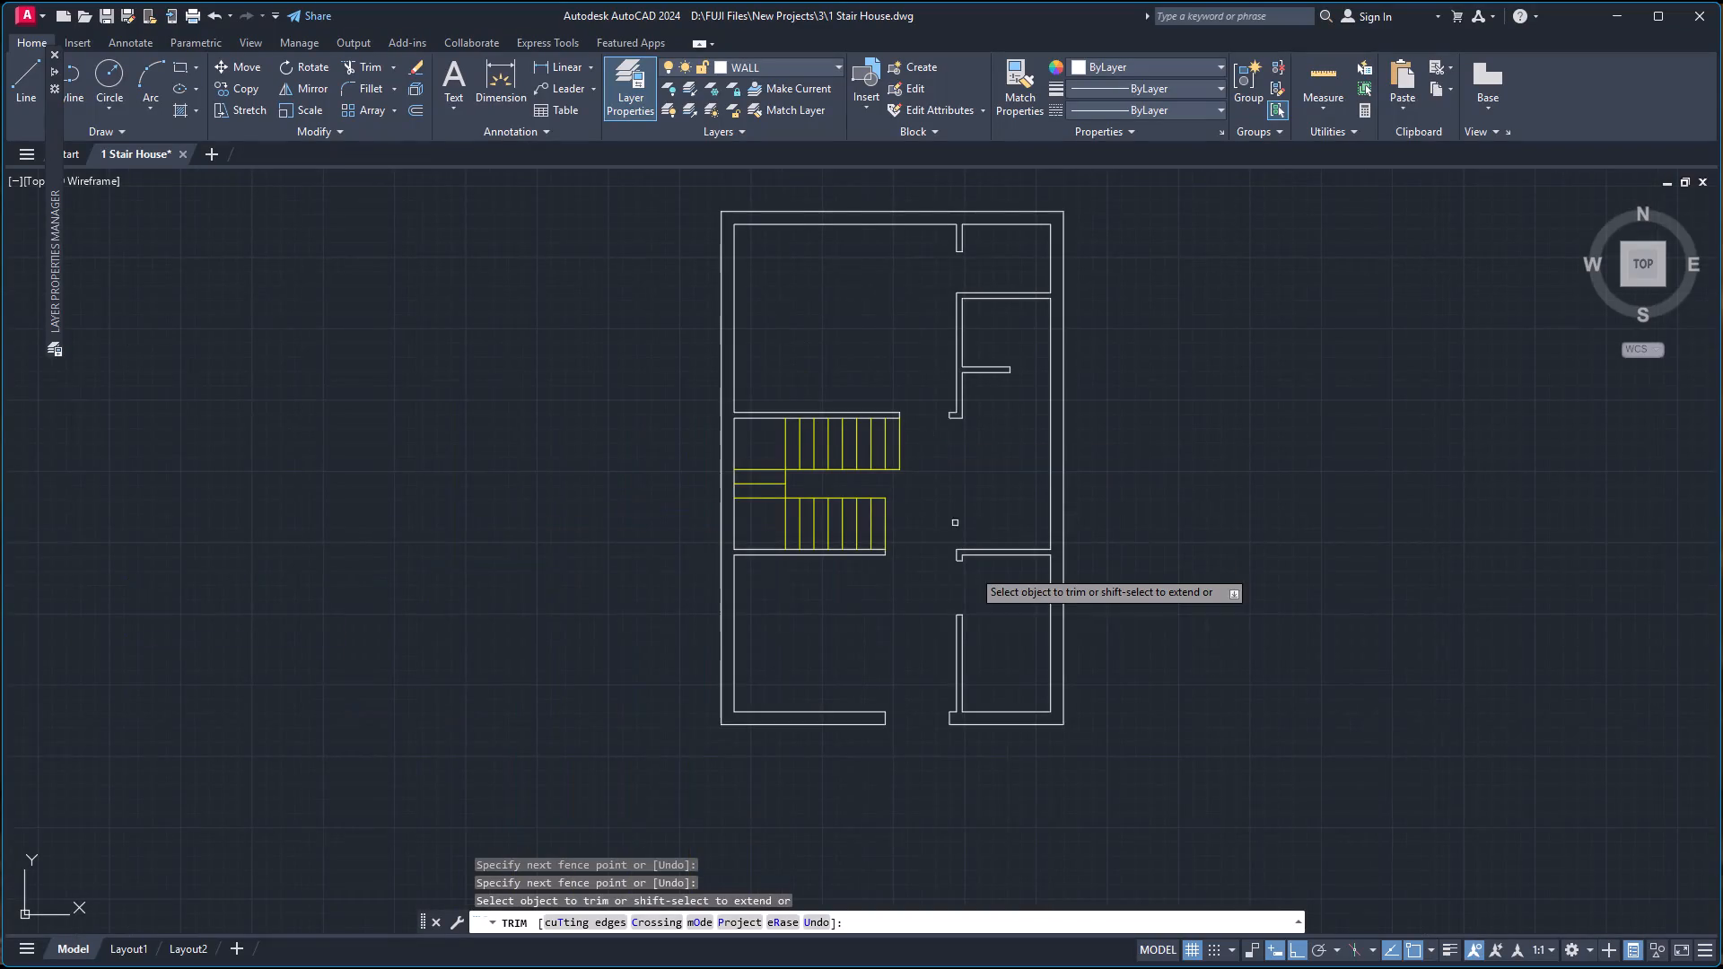
Examine the trimmed stair, partitions and door openings across the floor plan, ending the Trim command.
scroll(986, 623, "up", 1)
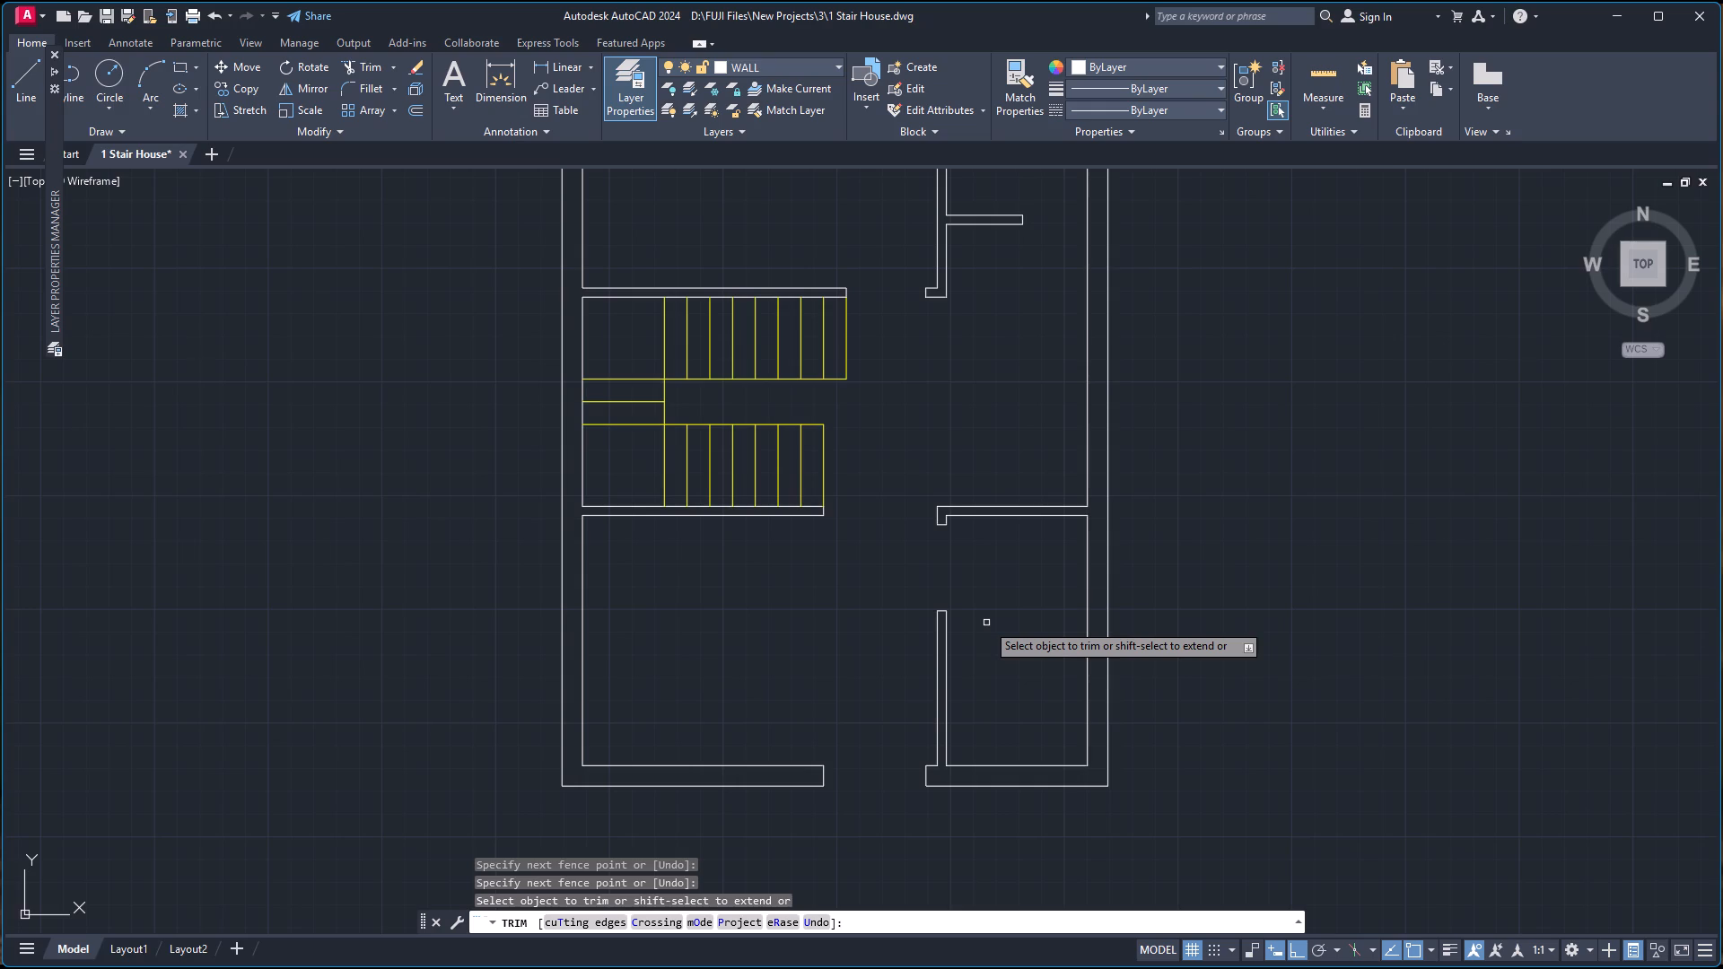
scroll(984, 607, "down", 2)
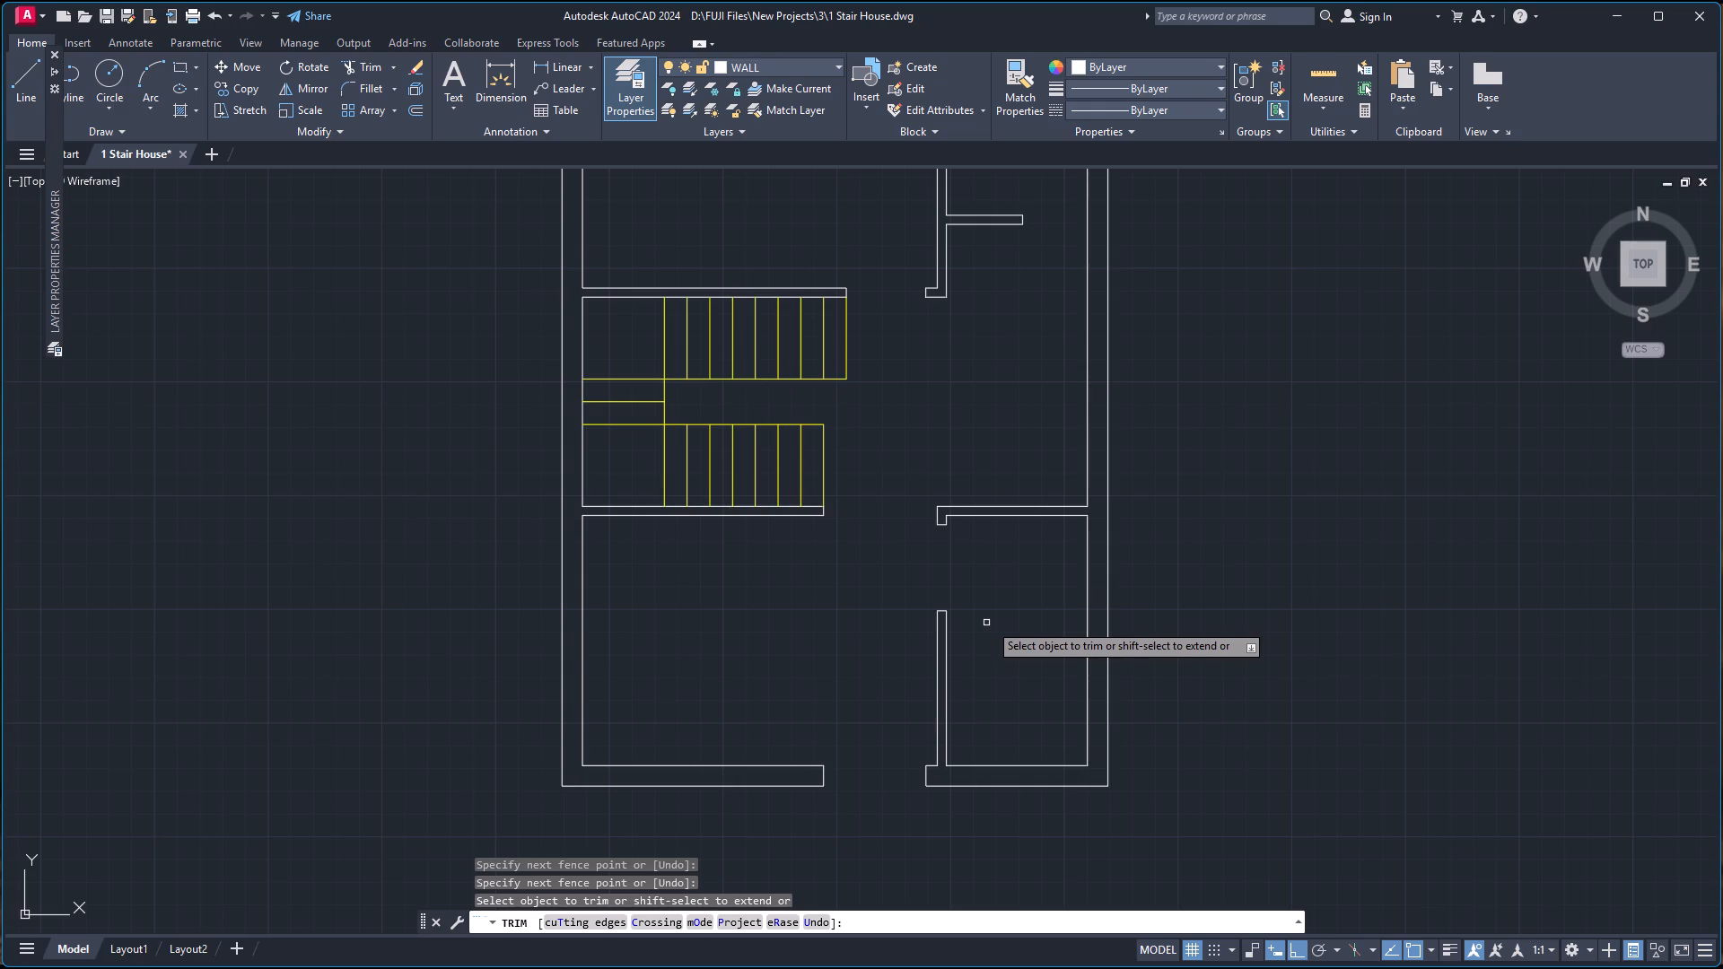
scroll(984, 266, "down", 2)
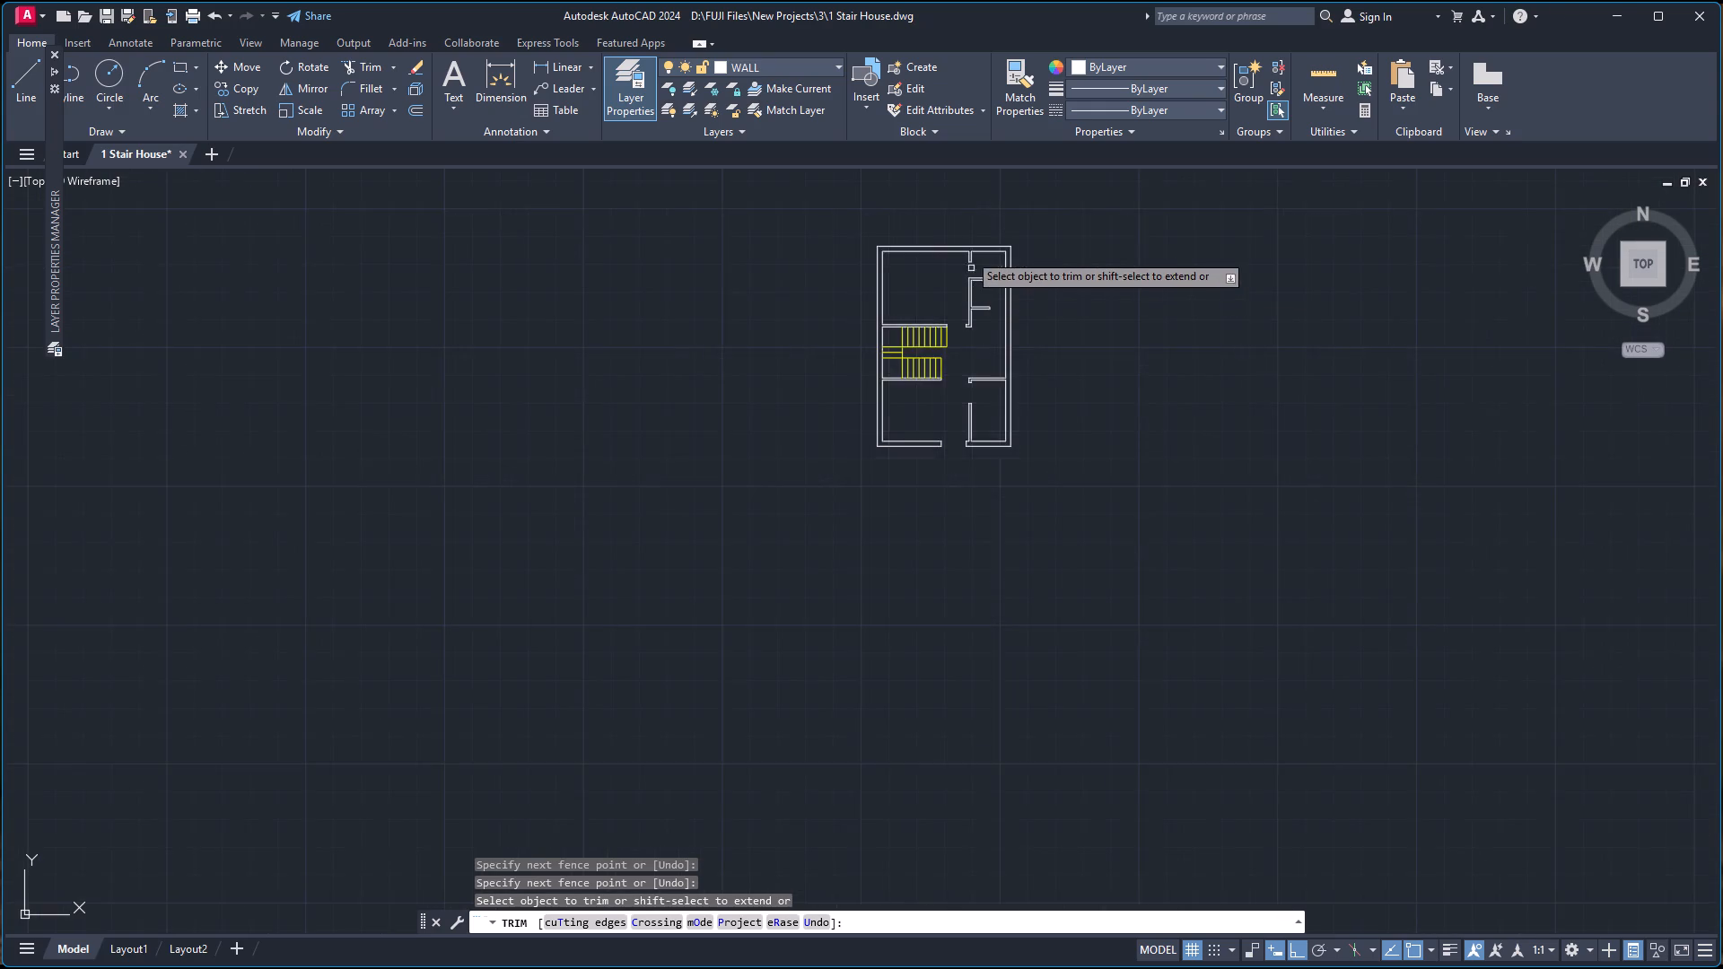
scroll(968, 239, "up", 3)
scroll(978, 416, "down", 2)
scroll(975, 513, "up", 2)
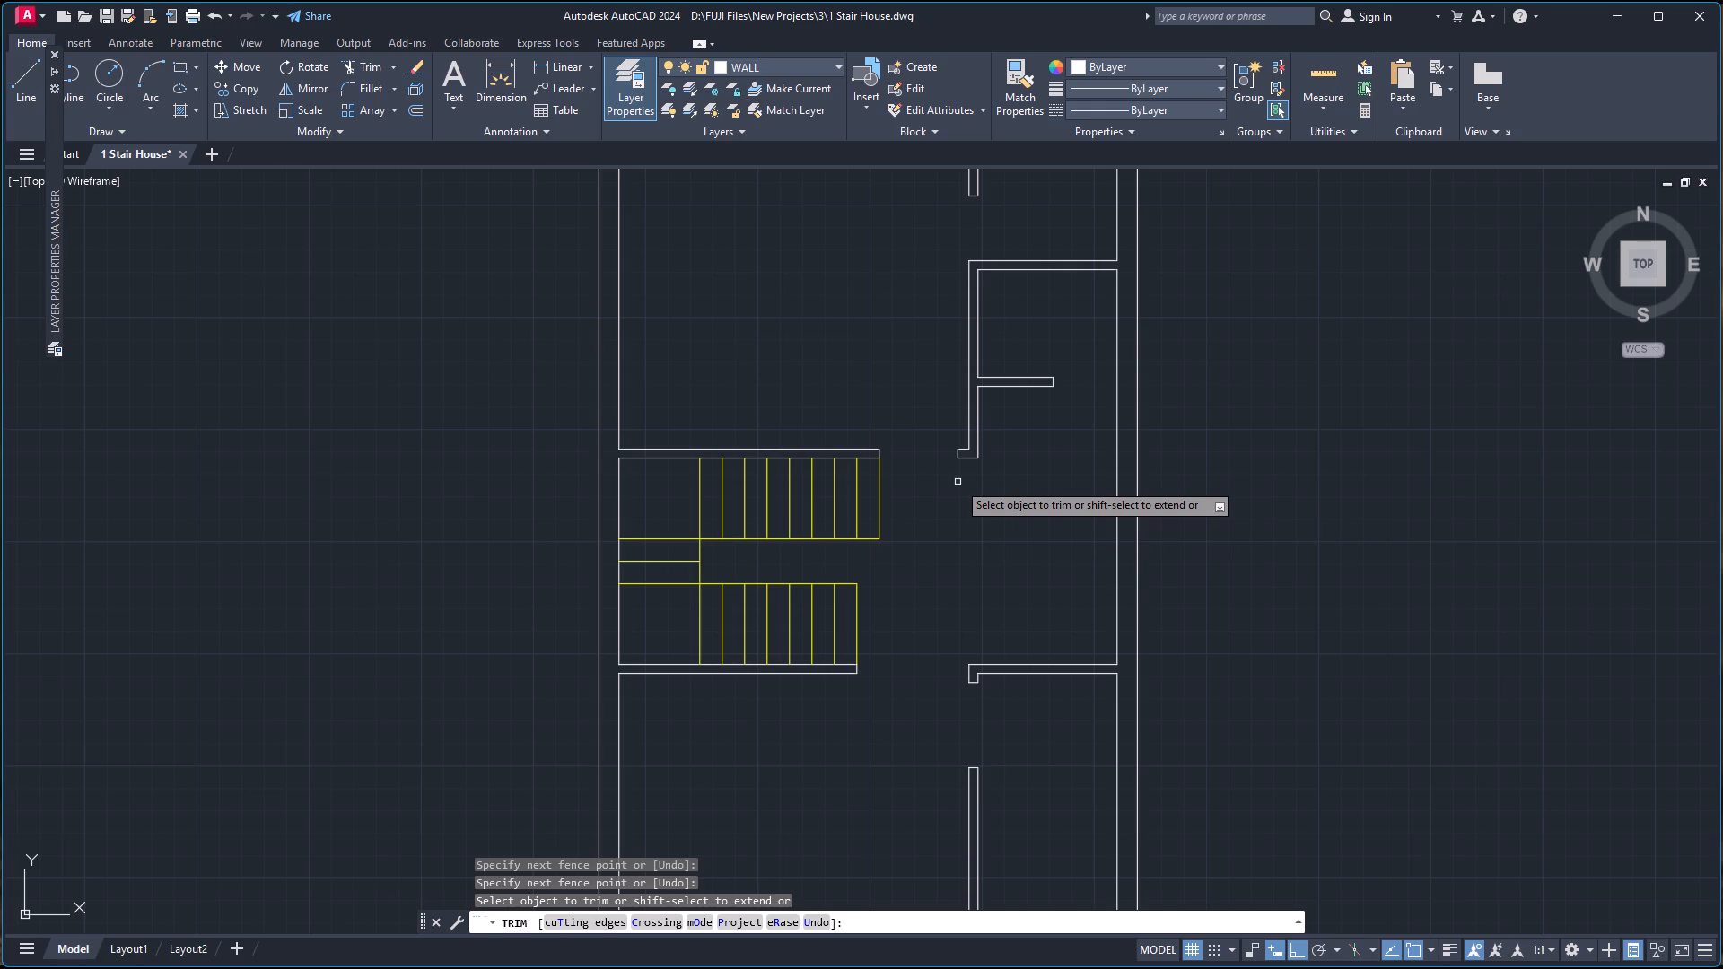
scroll(955, 507, "down", 1)
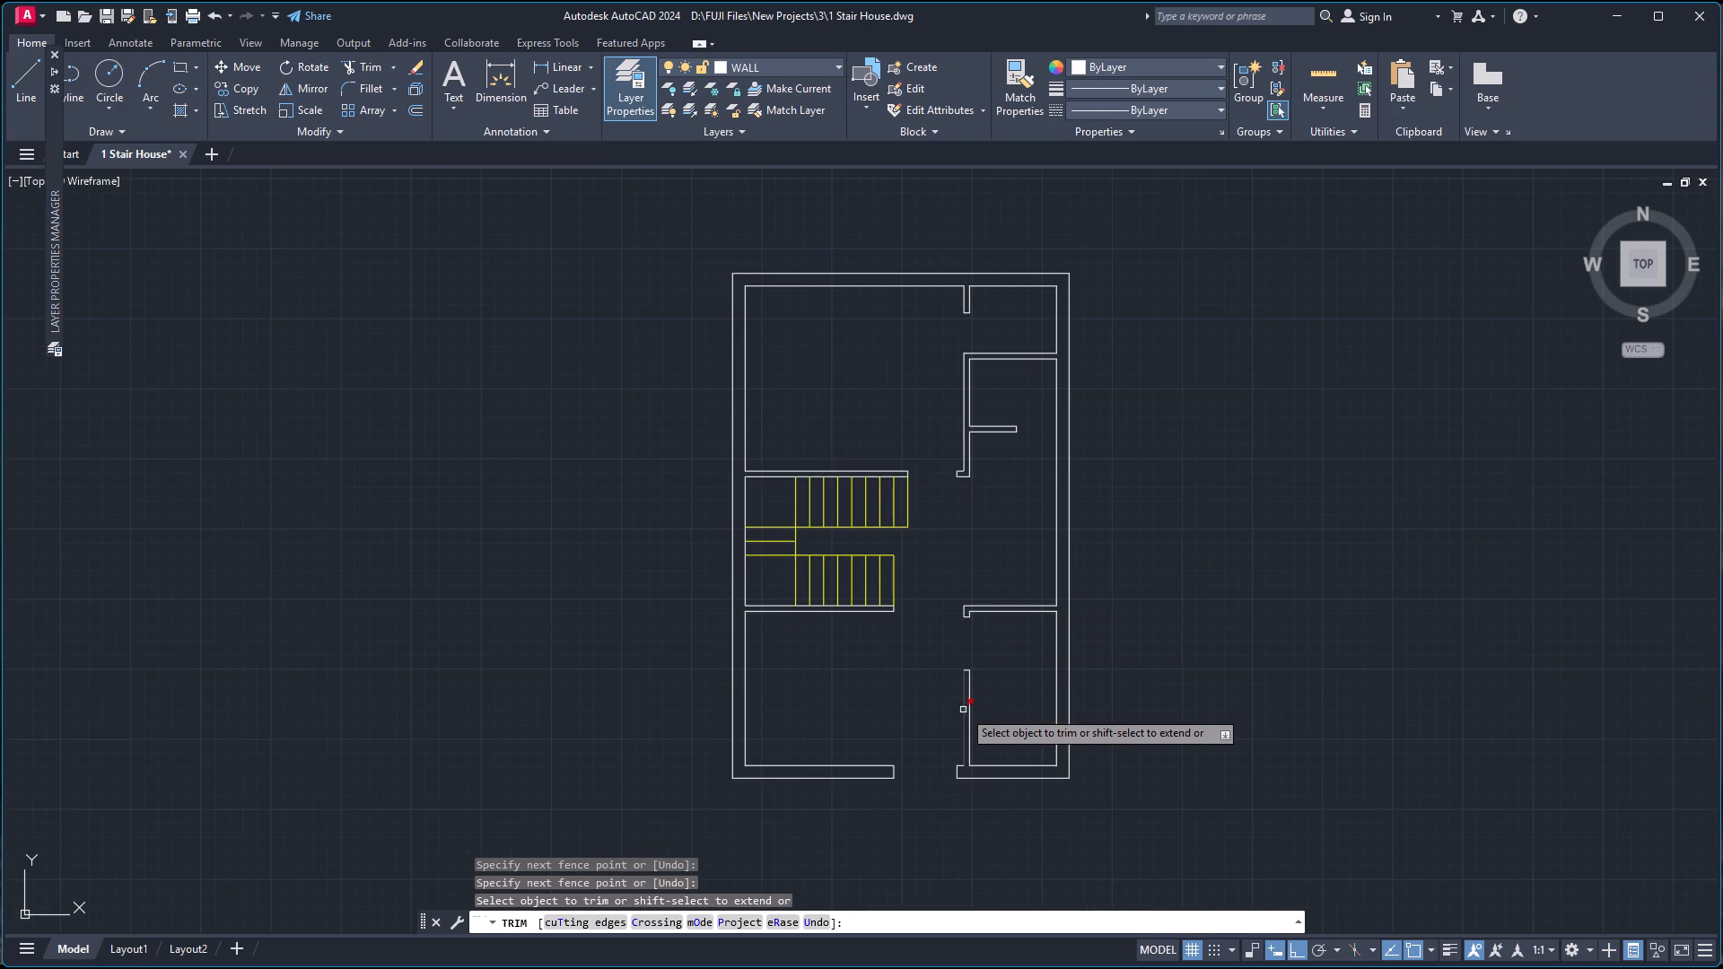
scroll(963, 711, "up", 2)
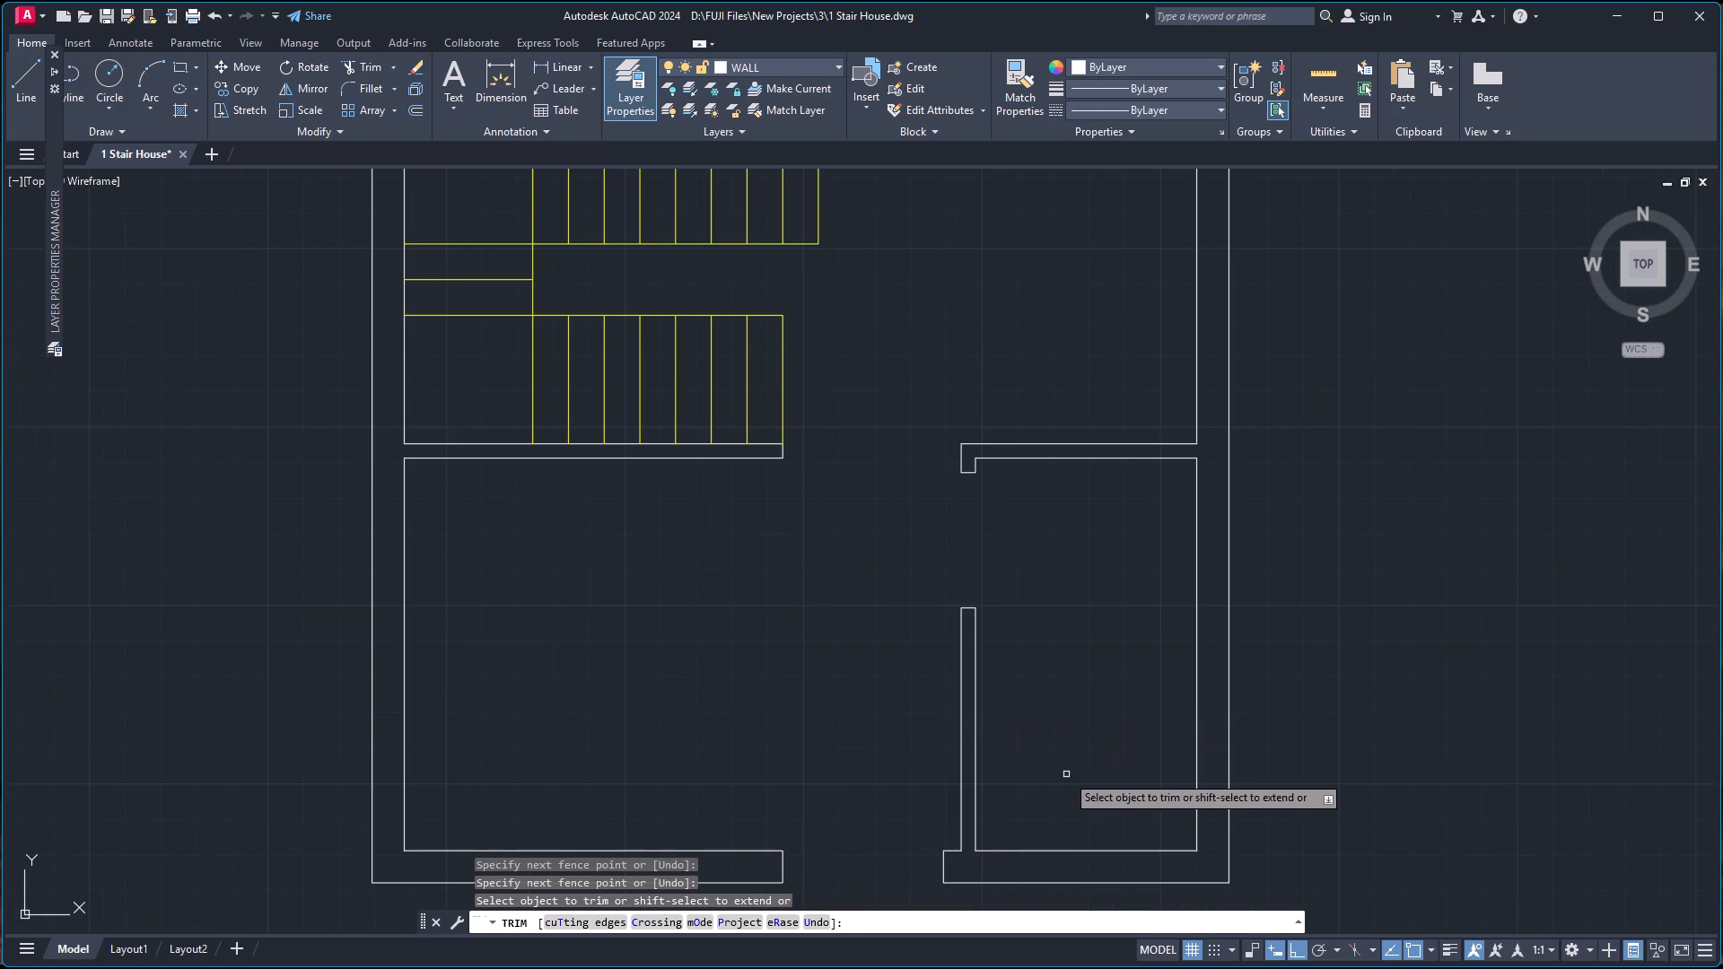
key("Escape")
Copy the entire floor plan and paste the duplicate about 9'-2" to its right, level with the original's bottom edge.
scroll(825, 552, "down", 3)
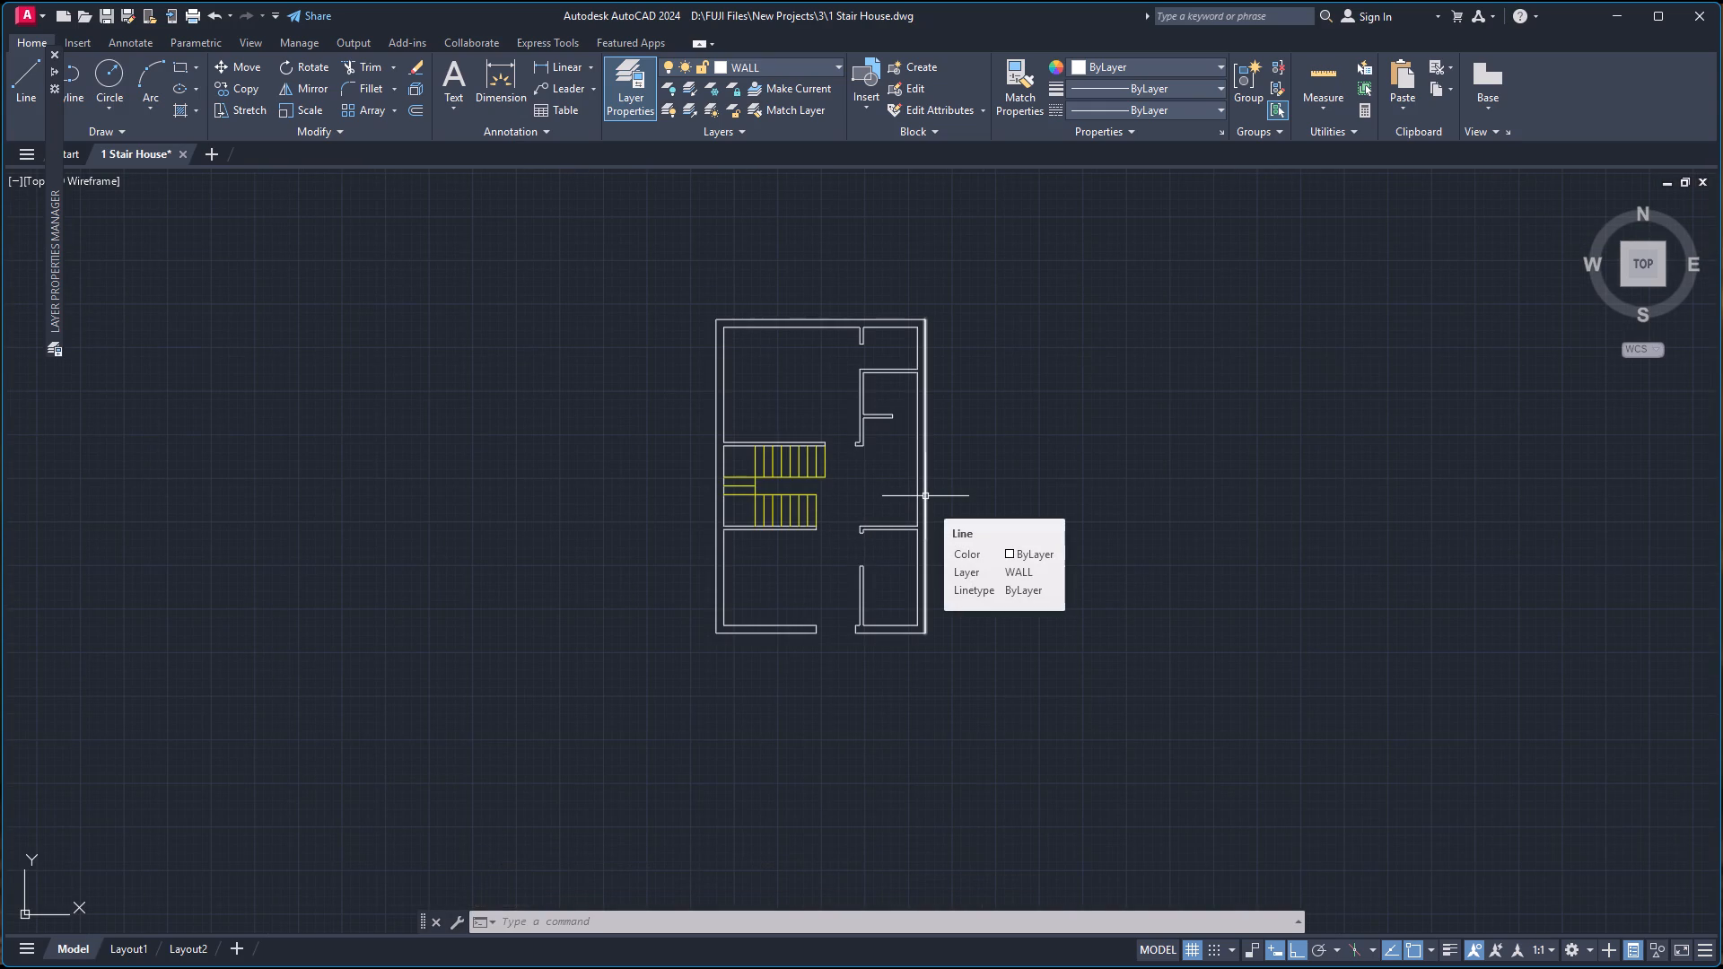
left_click(670, 283)
left_click(1002, 715)
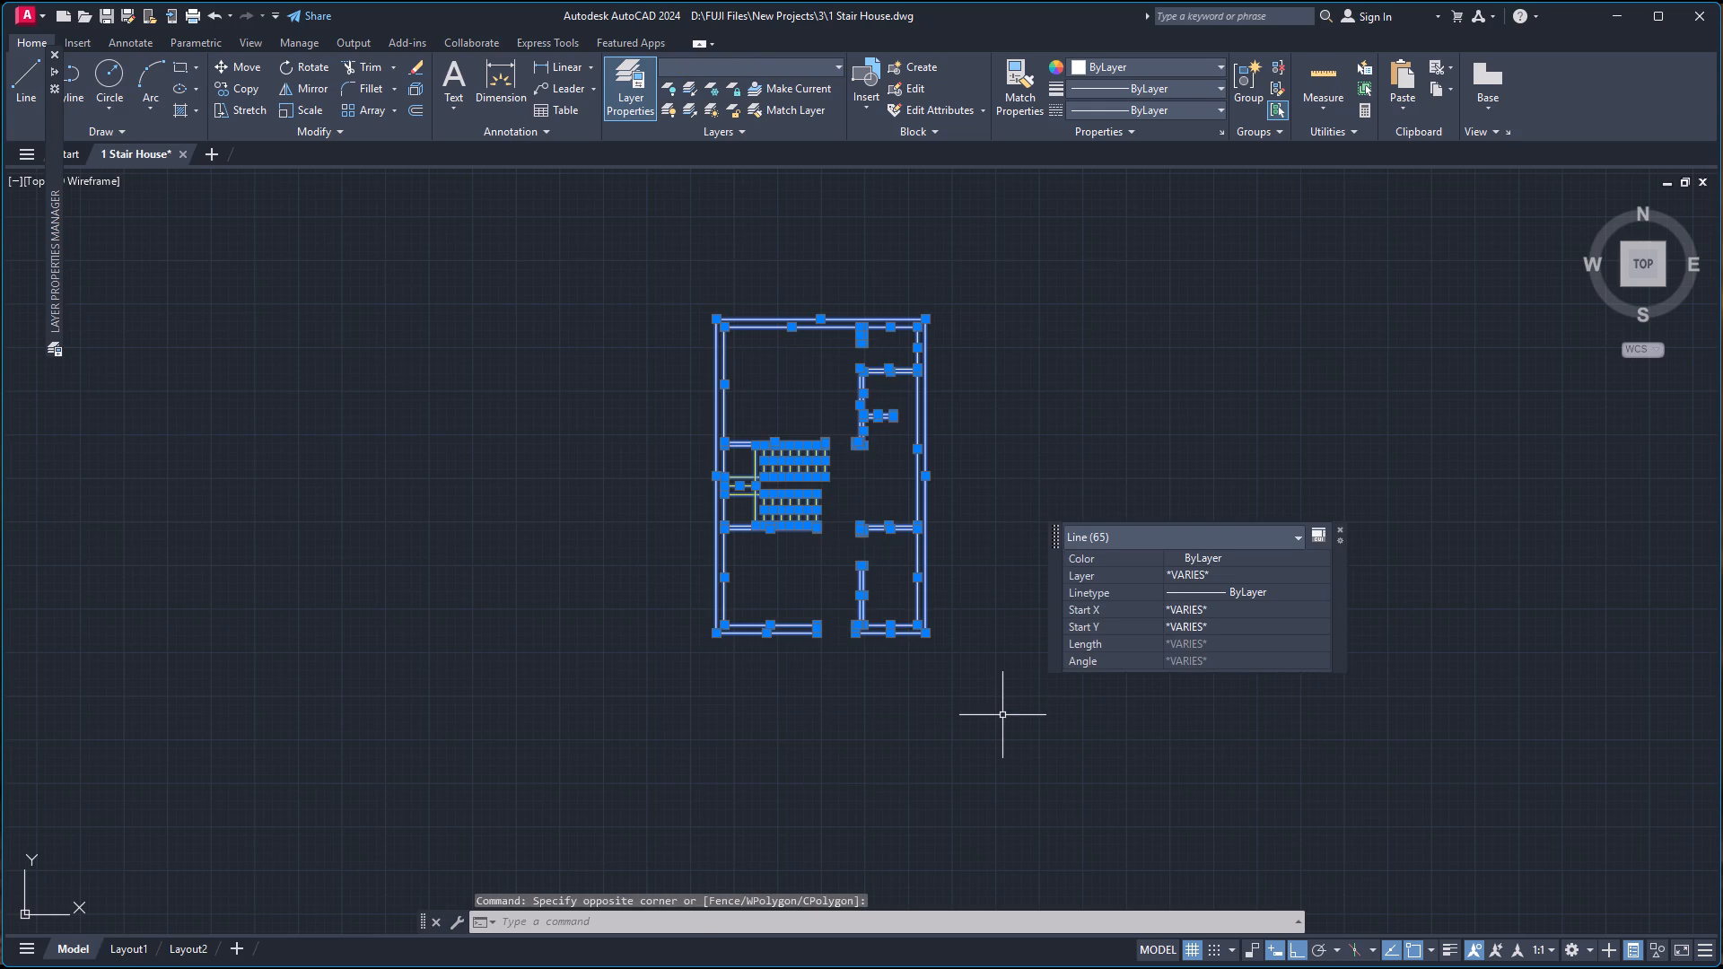
key("ctrl+c")
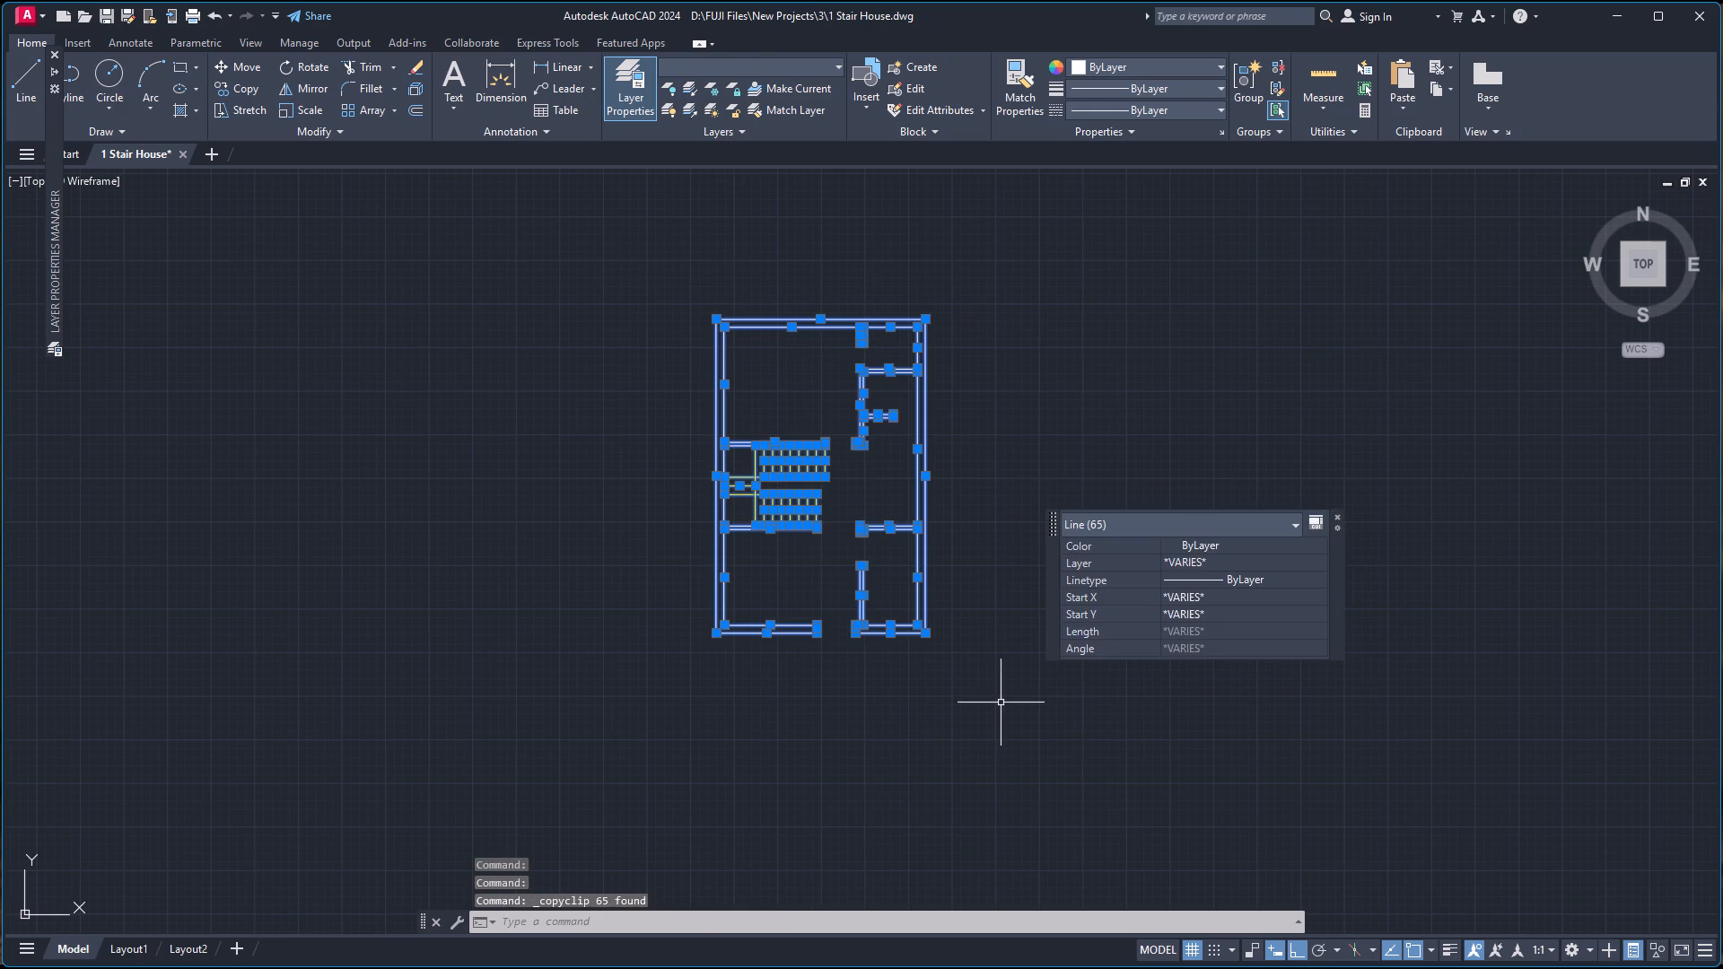
key("ctrl+v")
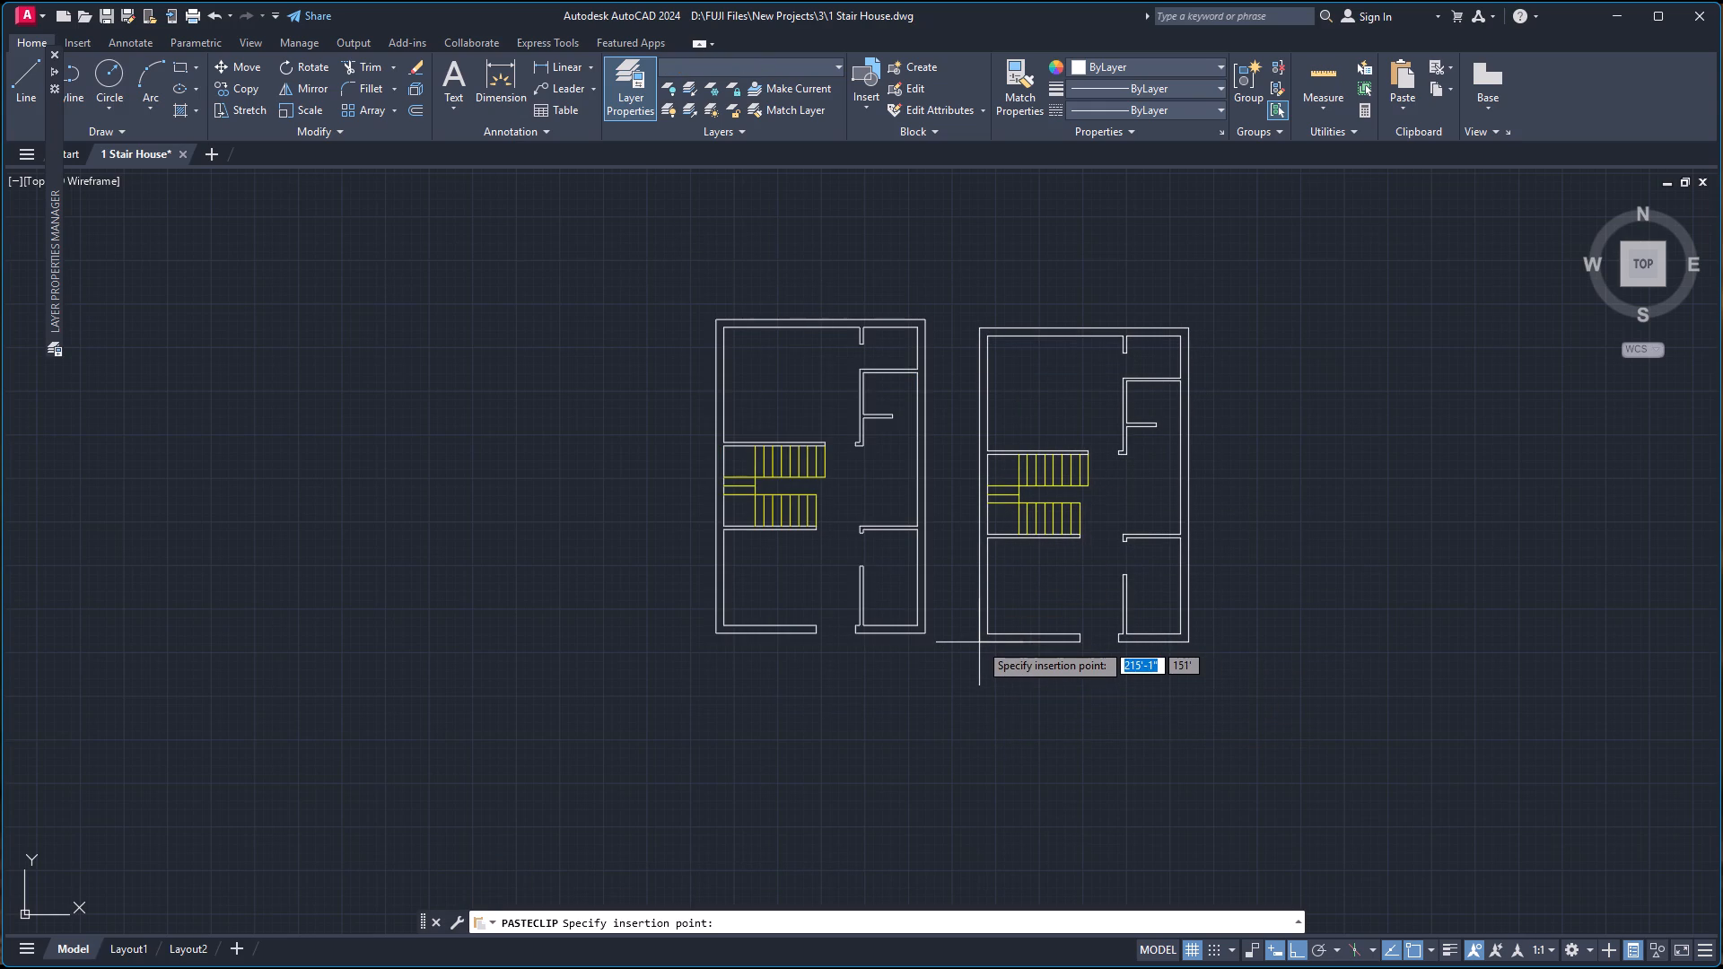
key("F8")
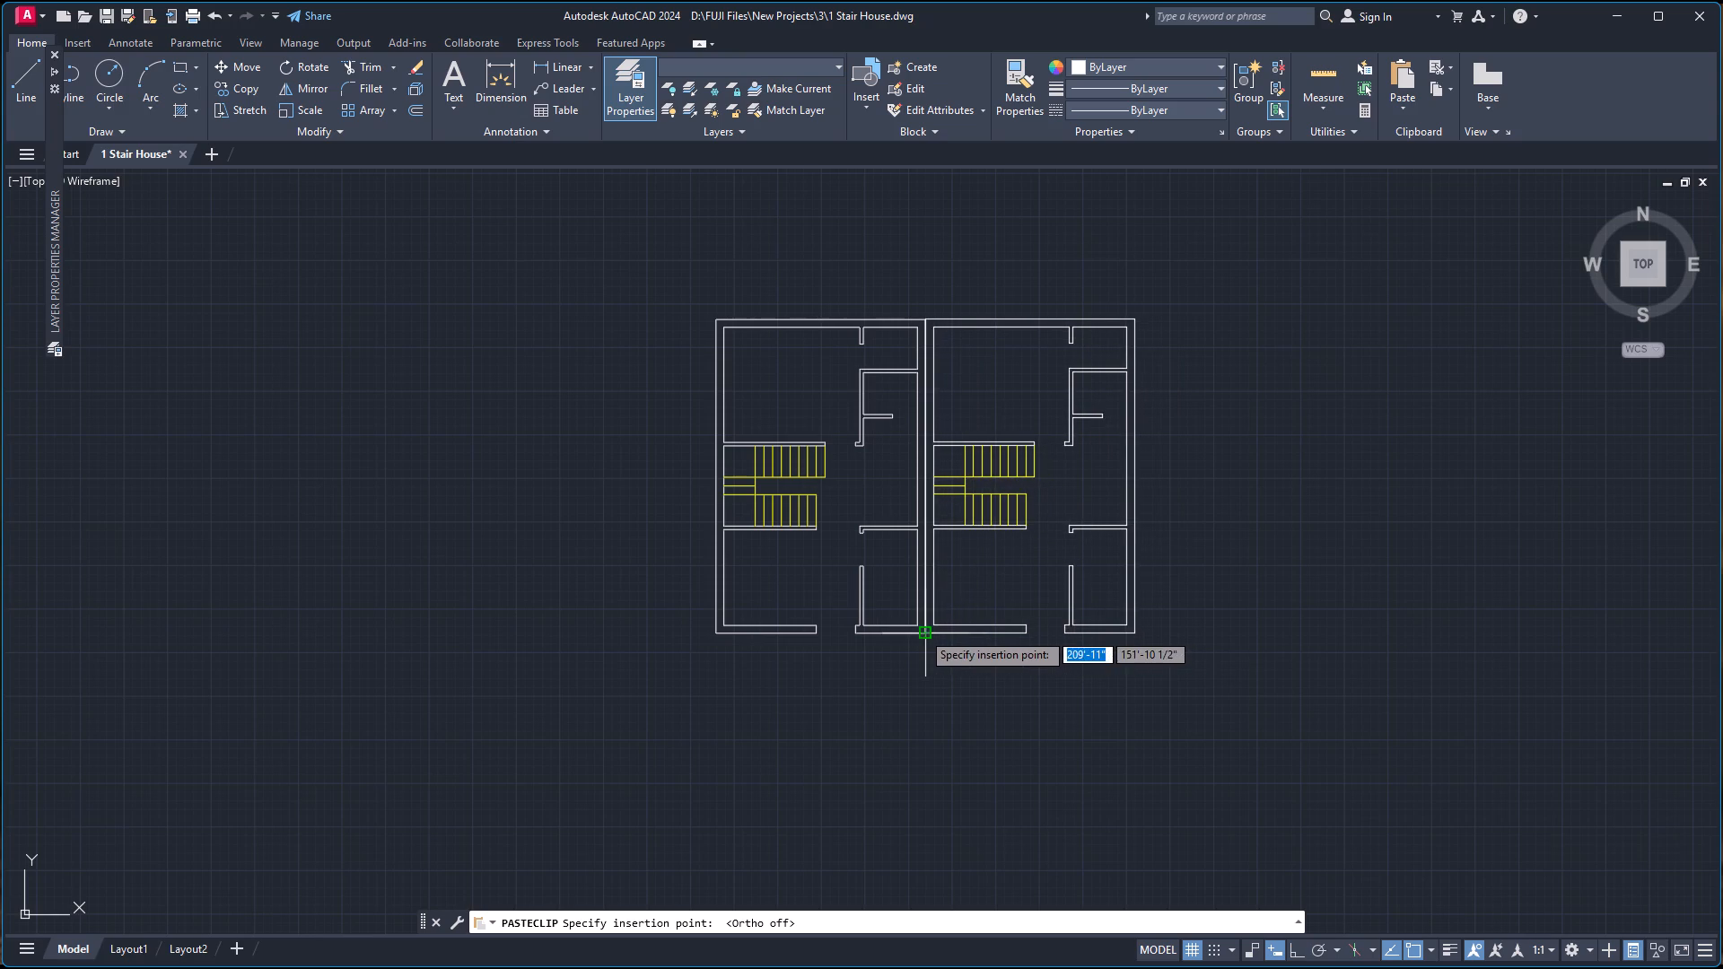
left_click(1021, 632)
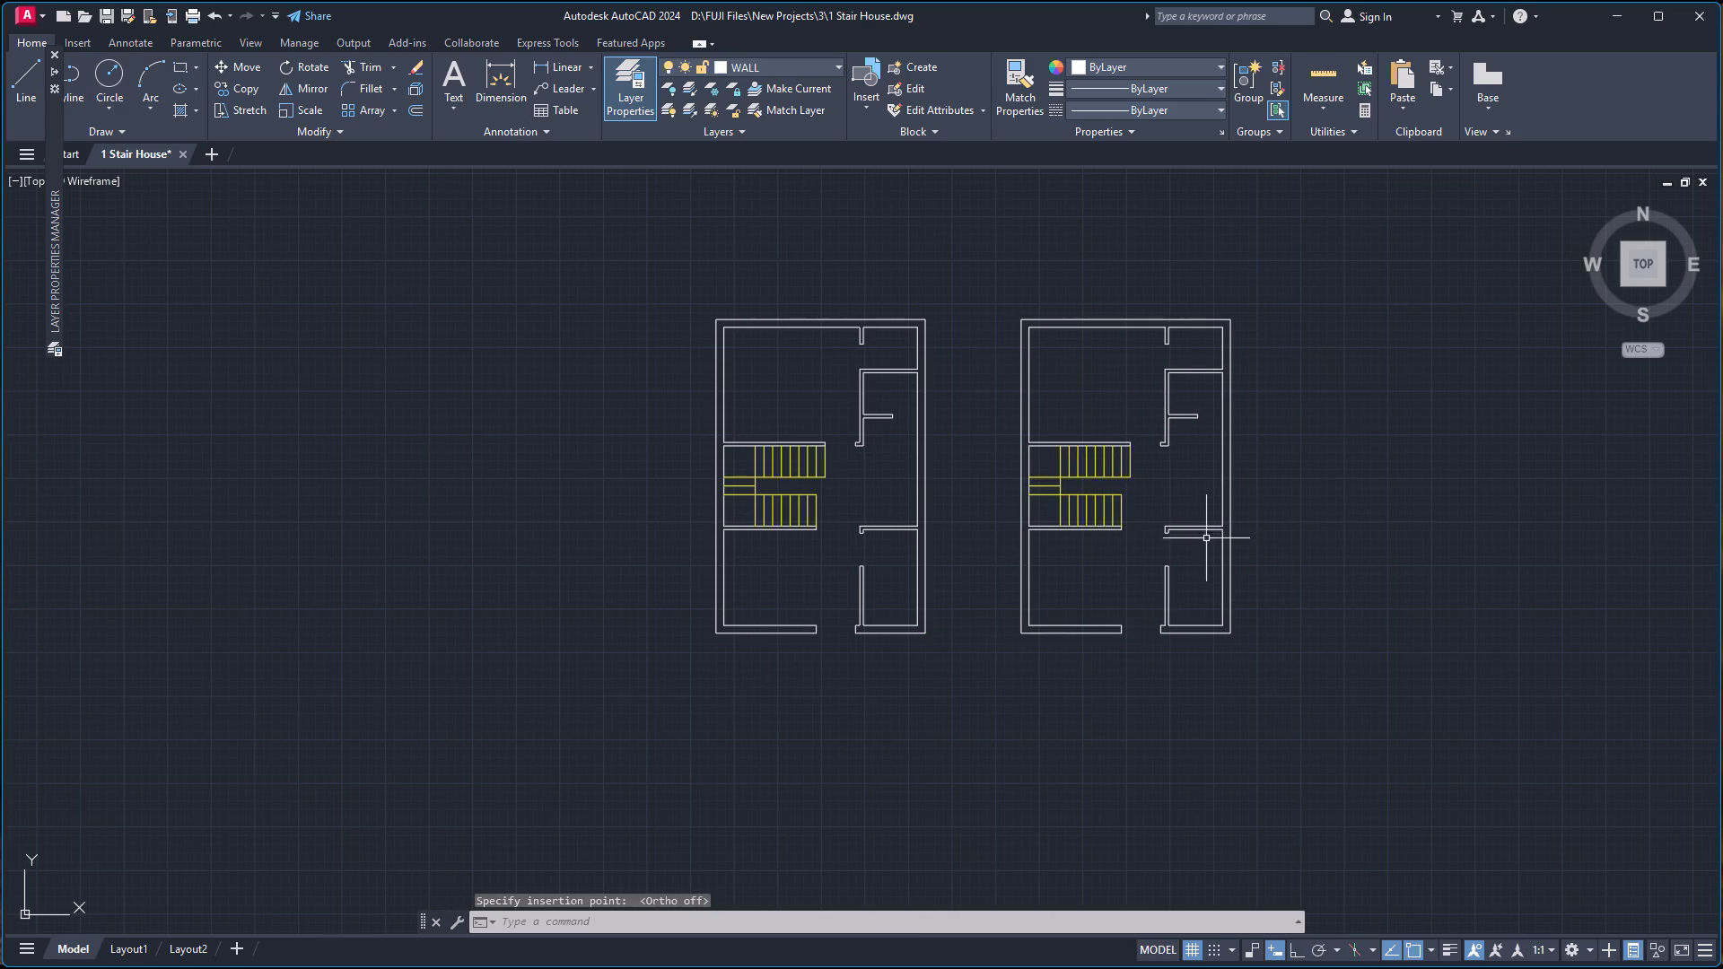
Check the gap and alignment between the two plans' facing bottom outer corners with a temporary line, with Ortho turned on.
scroll(986, 639, "up", 3)
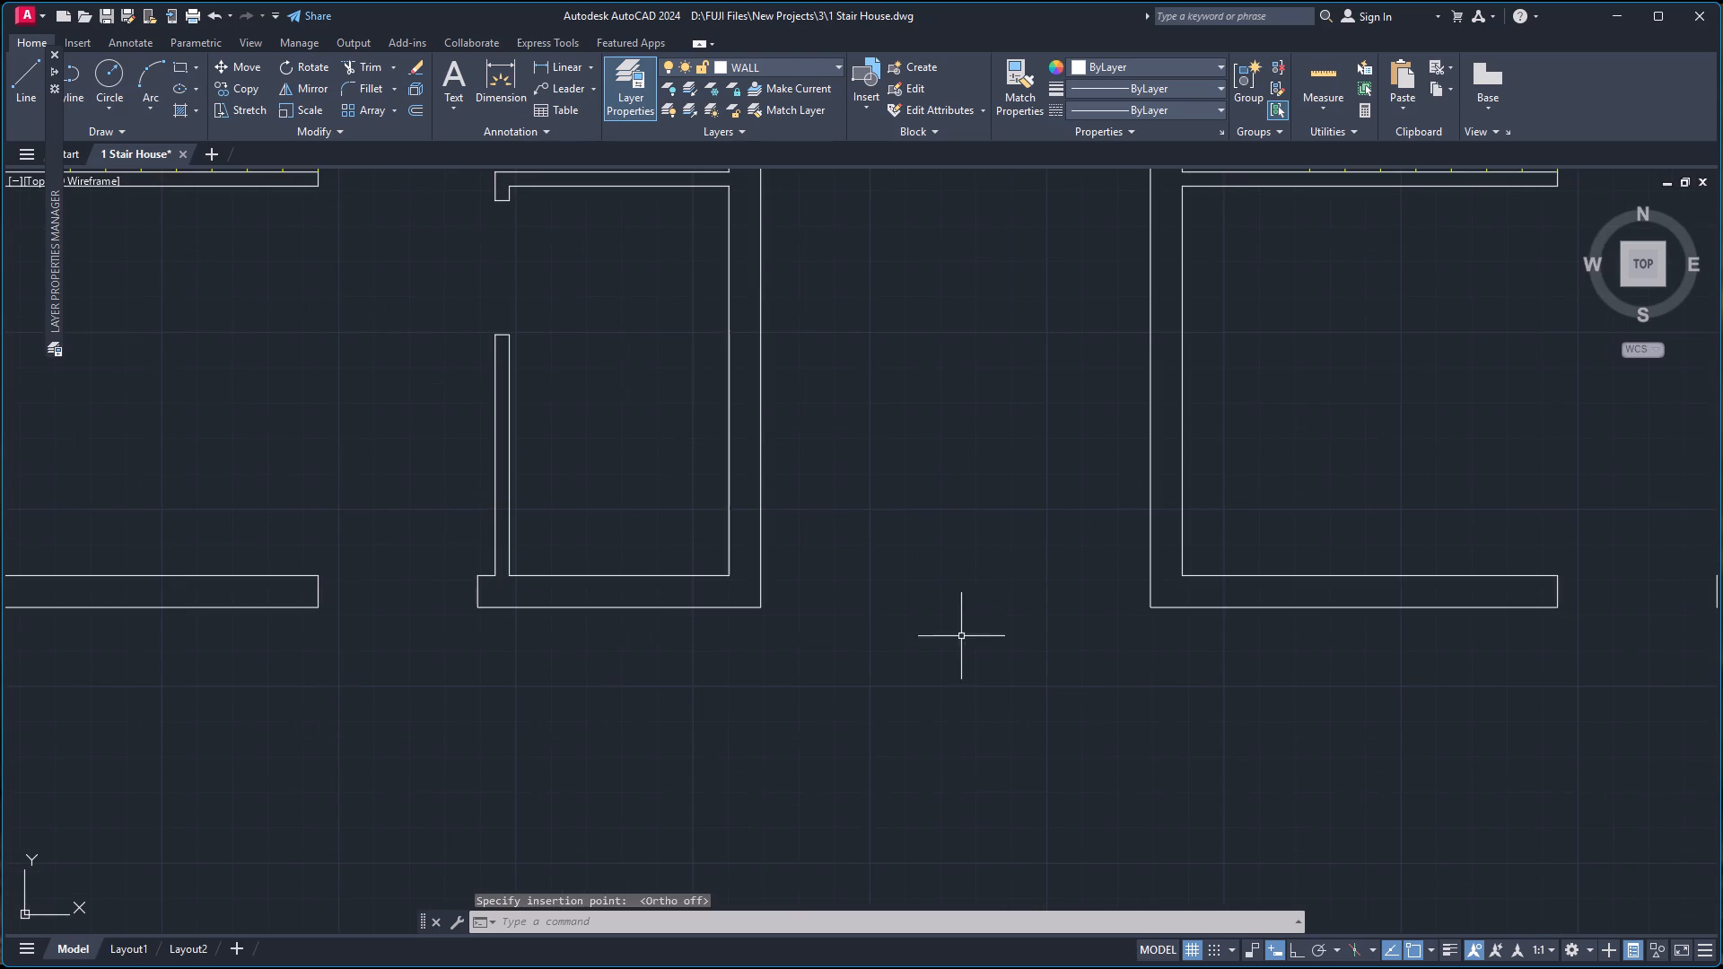
key("l")
key("Return")
left_click(759, 609)
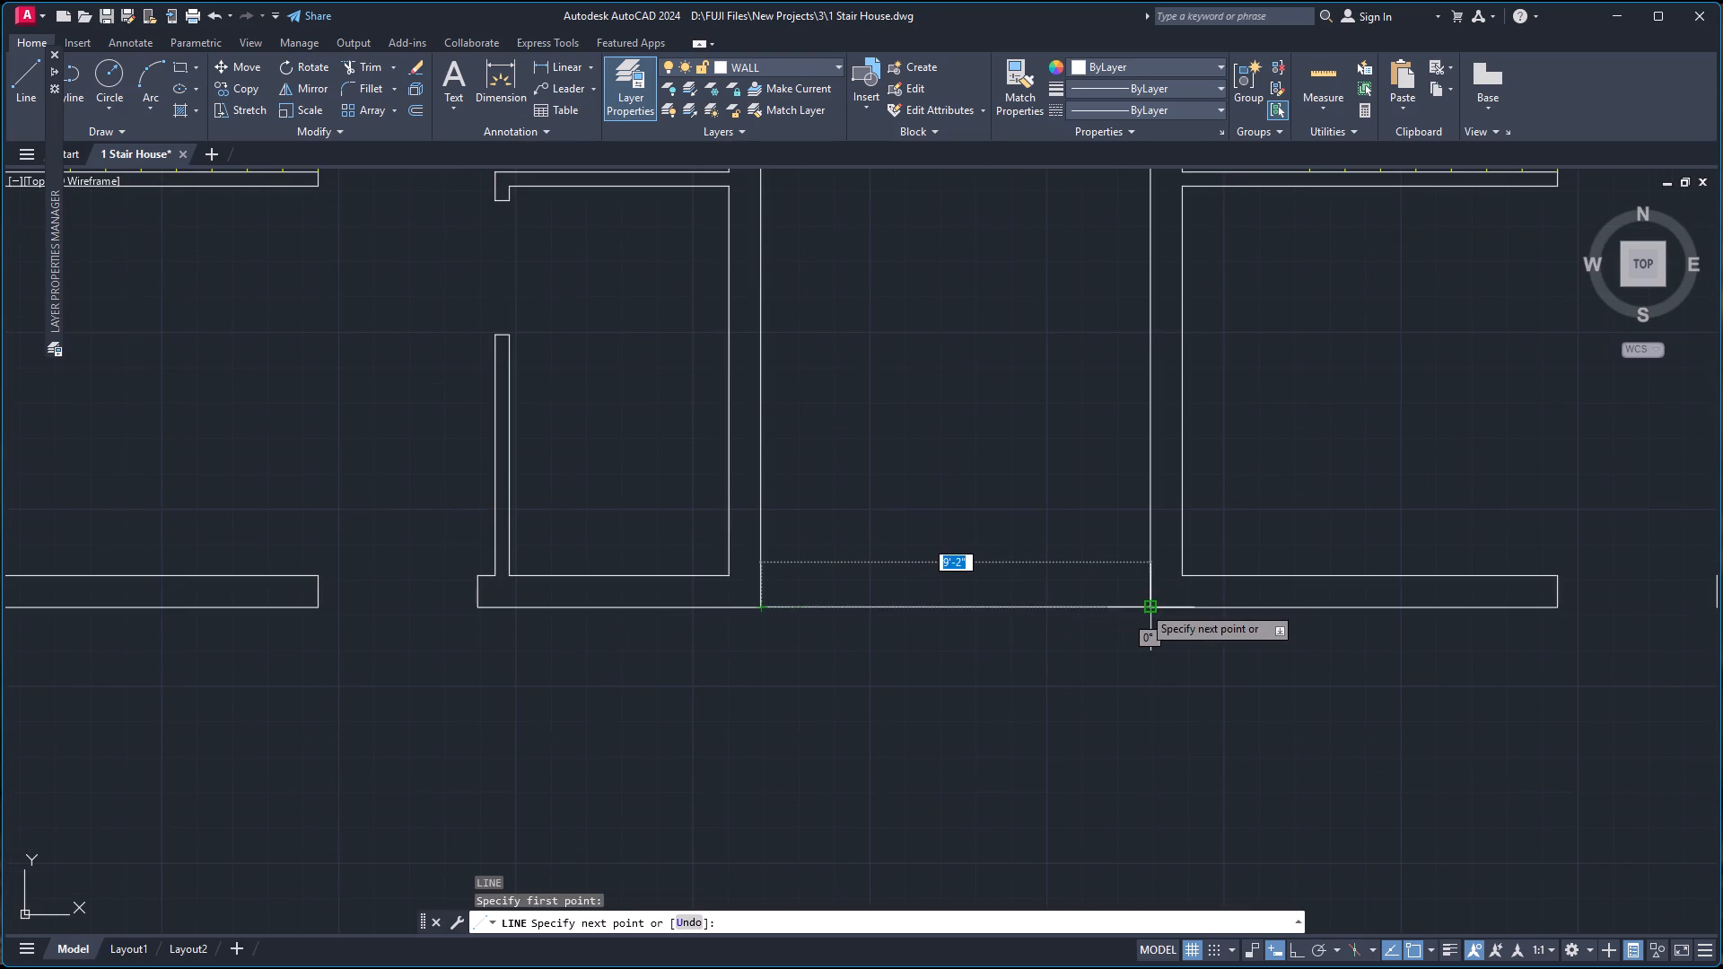
key("F8")
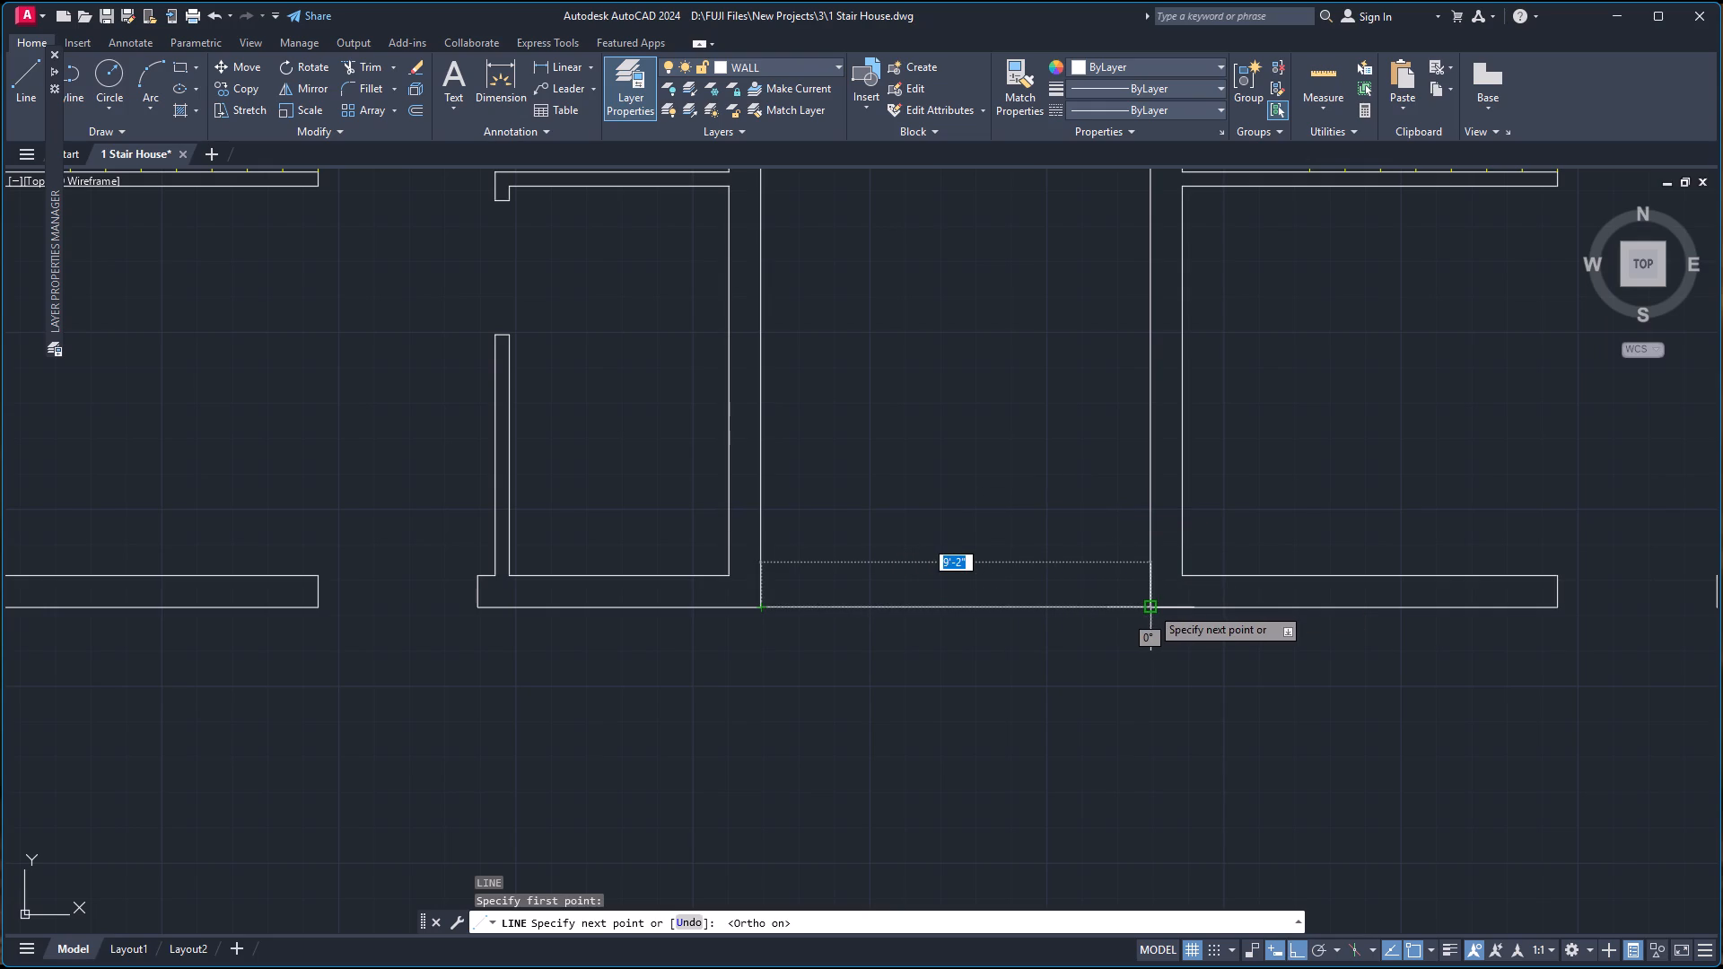
key("Escape")
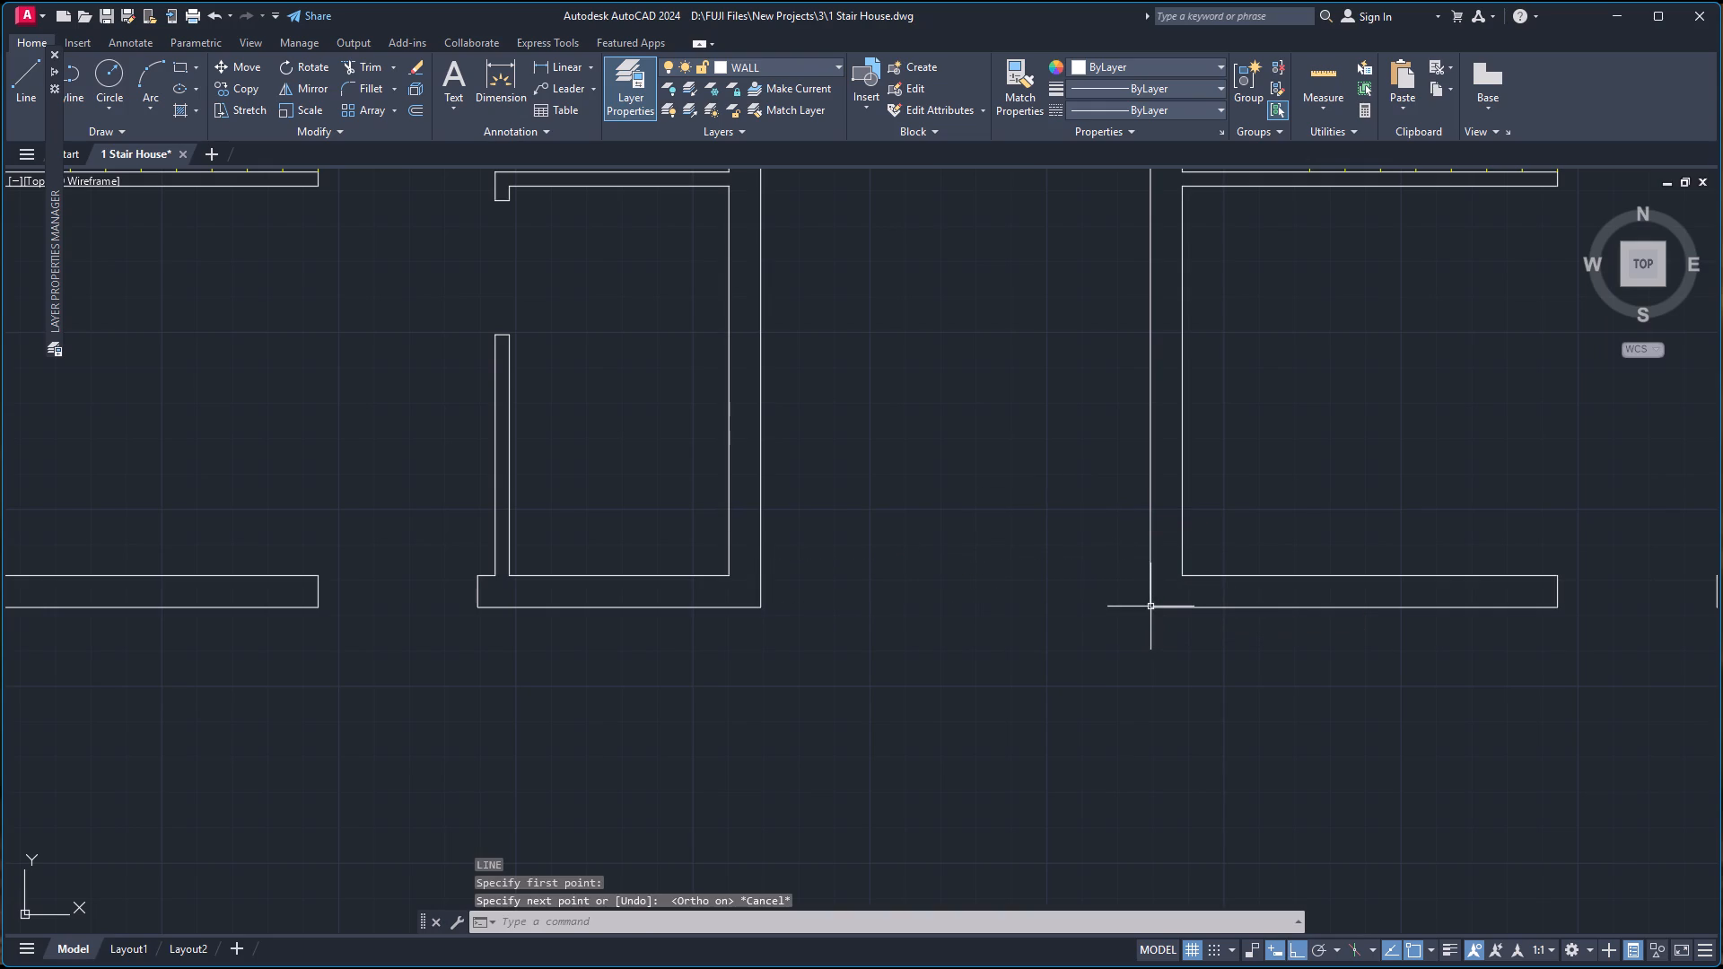
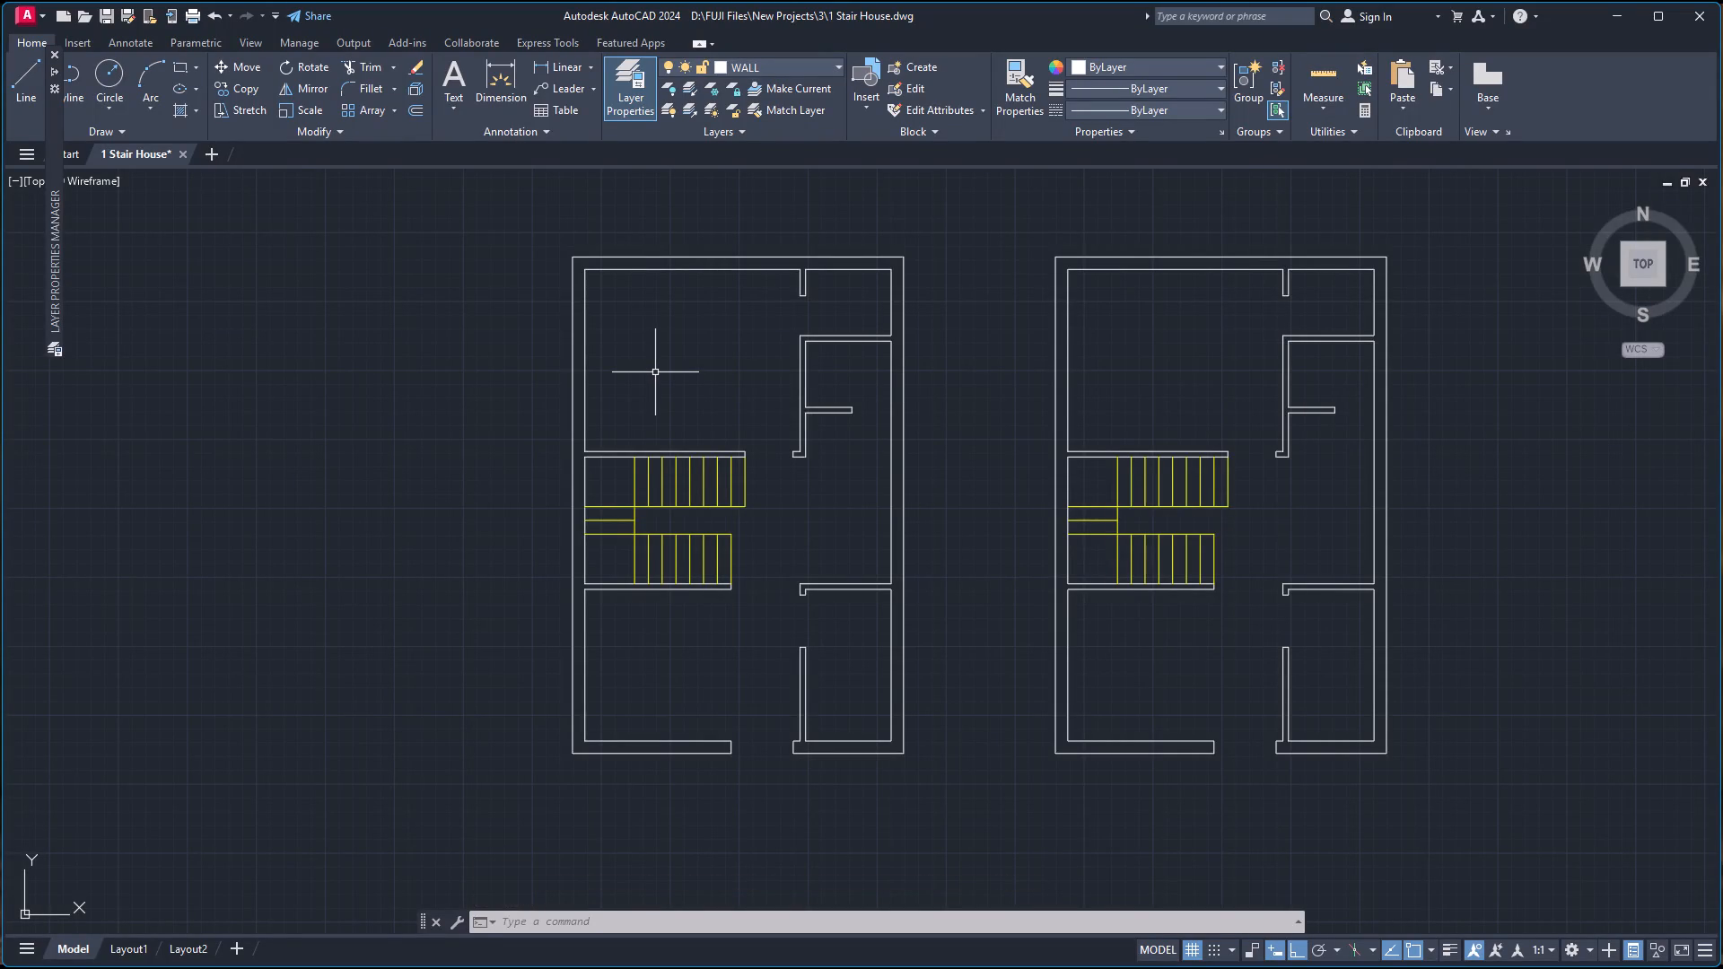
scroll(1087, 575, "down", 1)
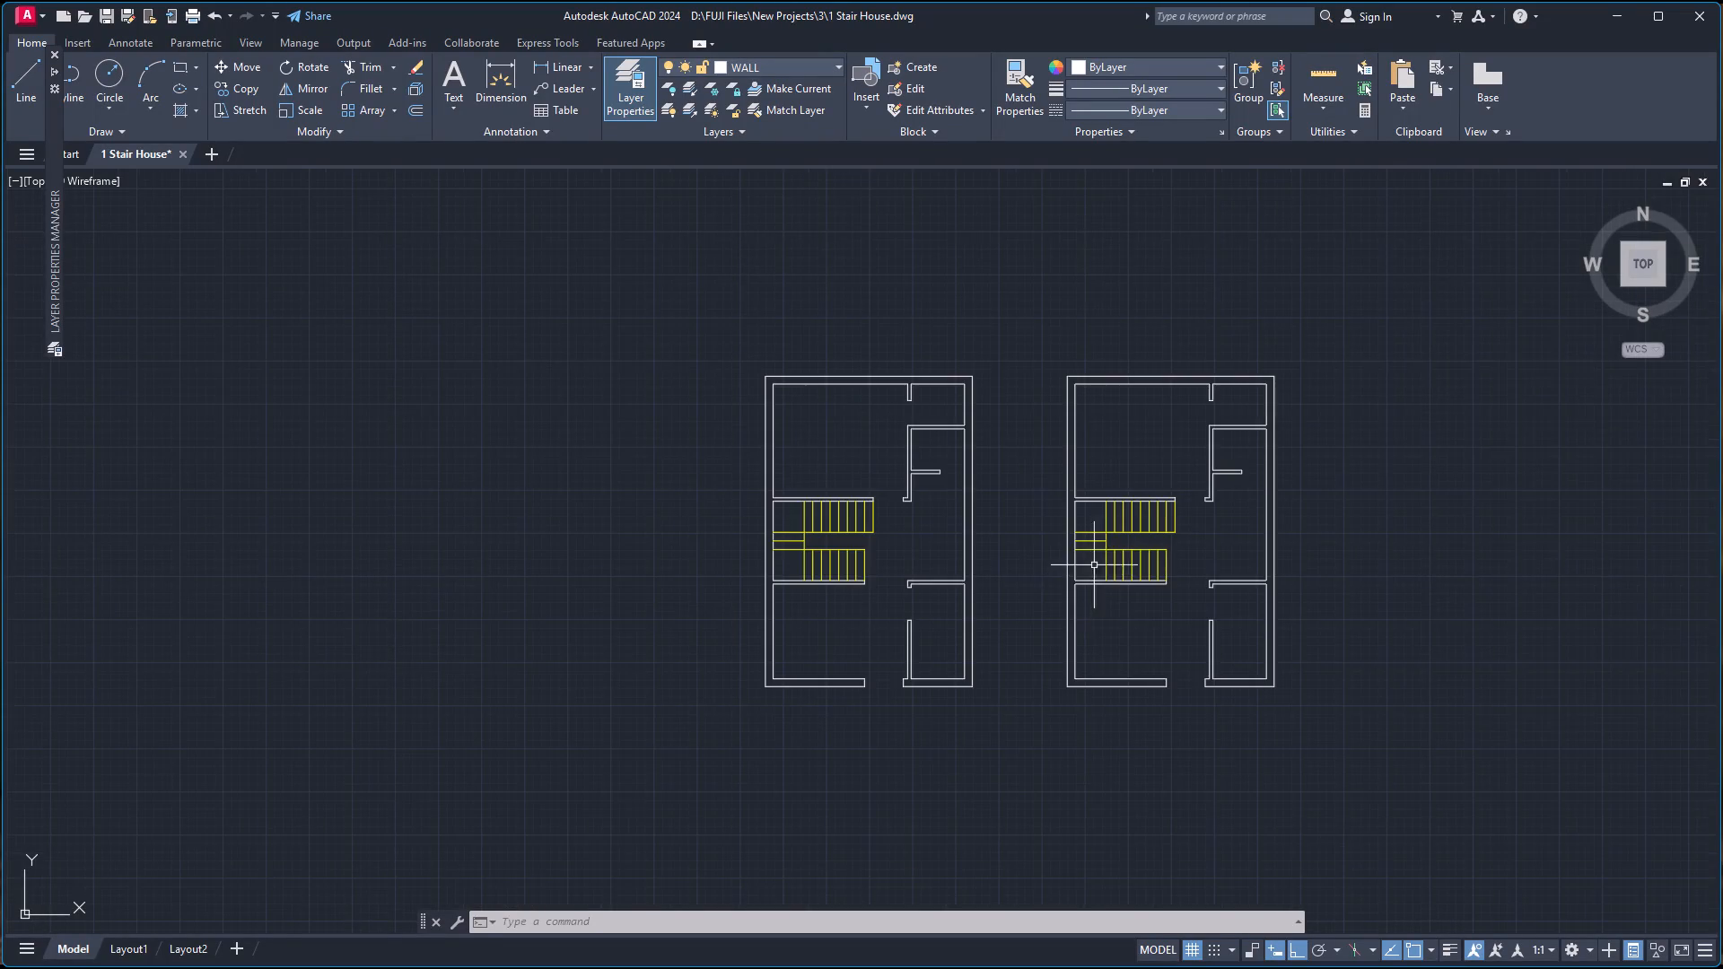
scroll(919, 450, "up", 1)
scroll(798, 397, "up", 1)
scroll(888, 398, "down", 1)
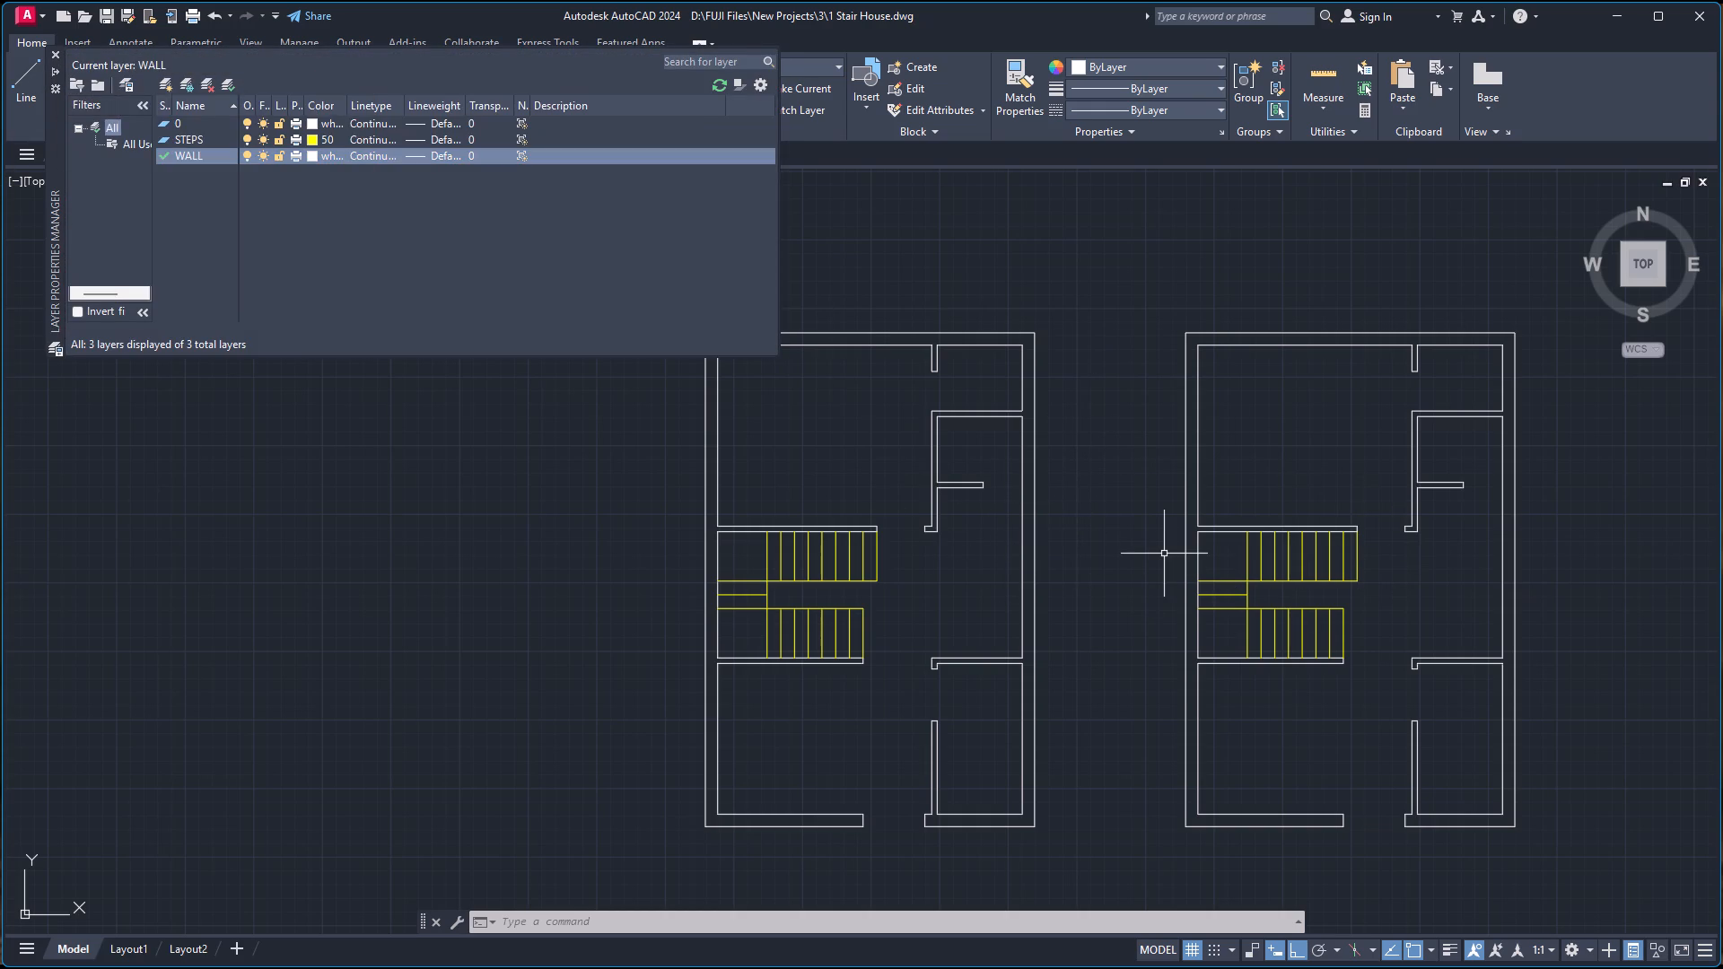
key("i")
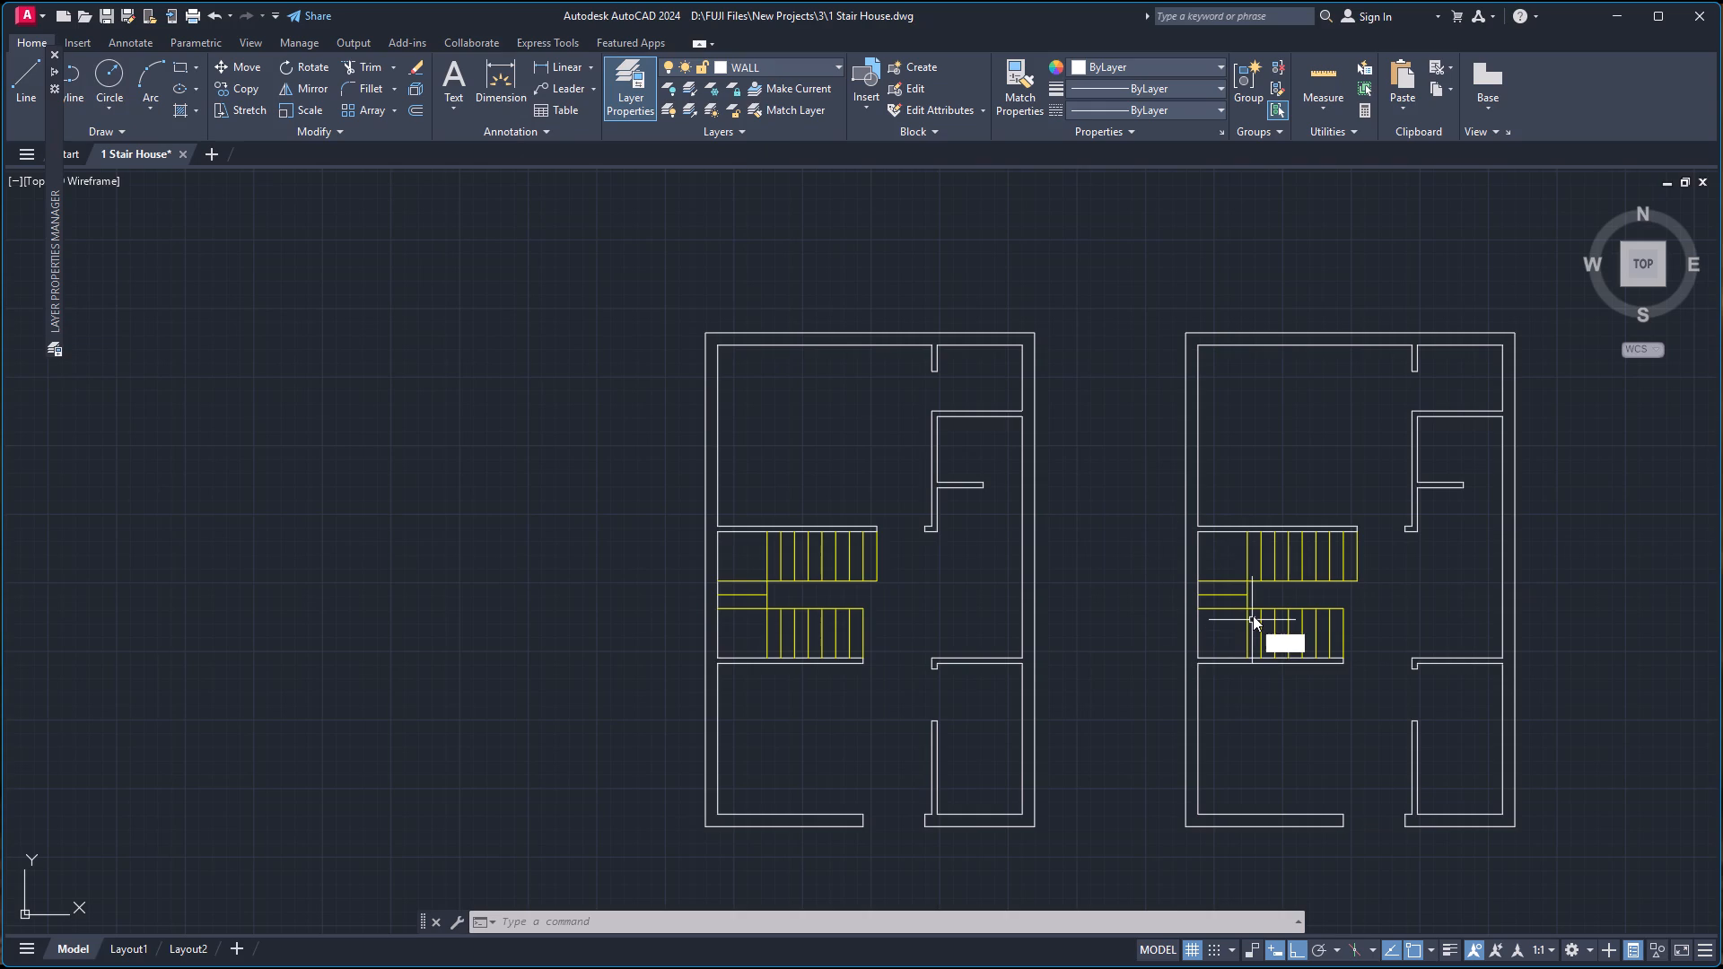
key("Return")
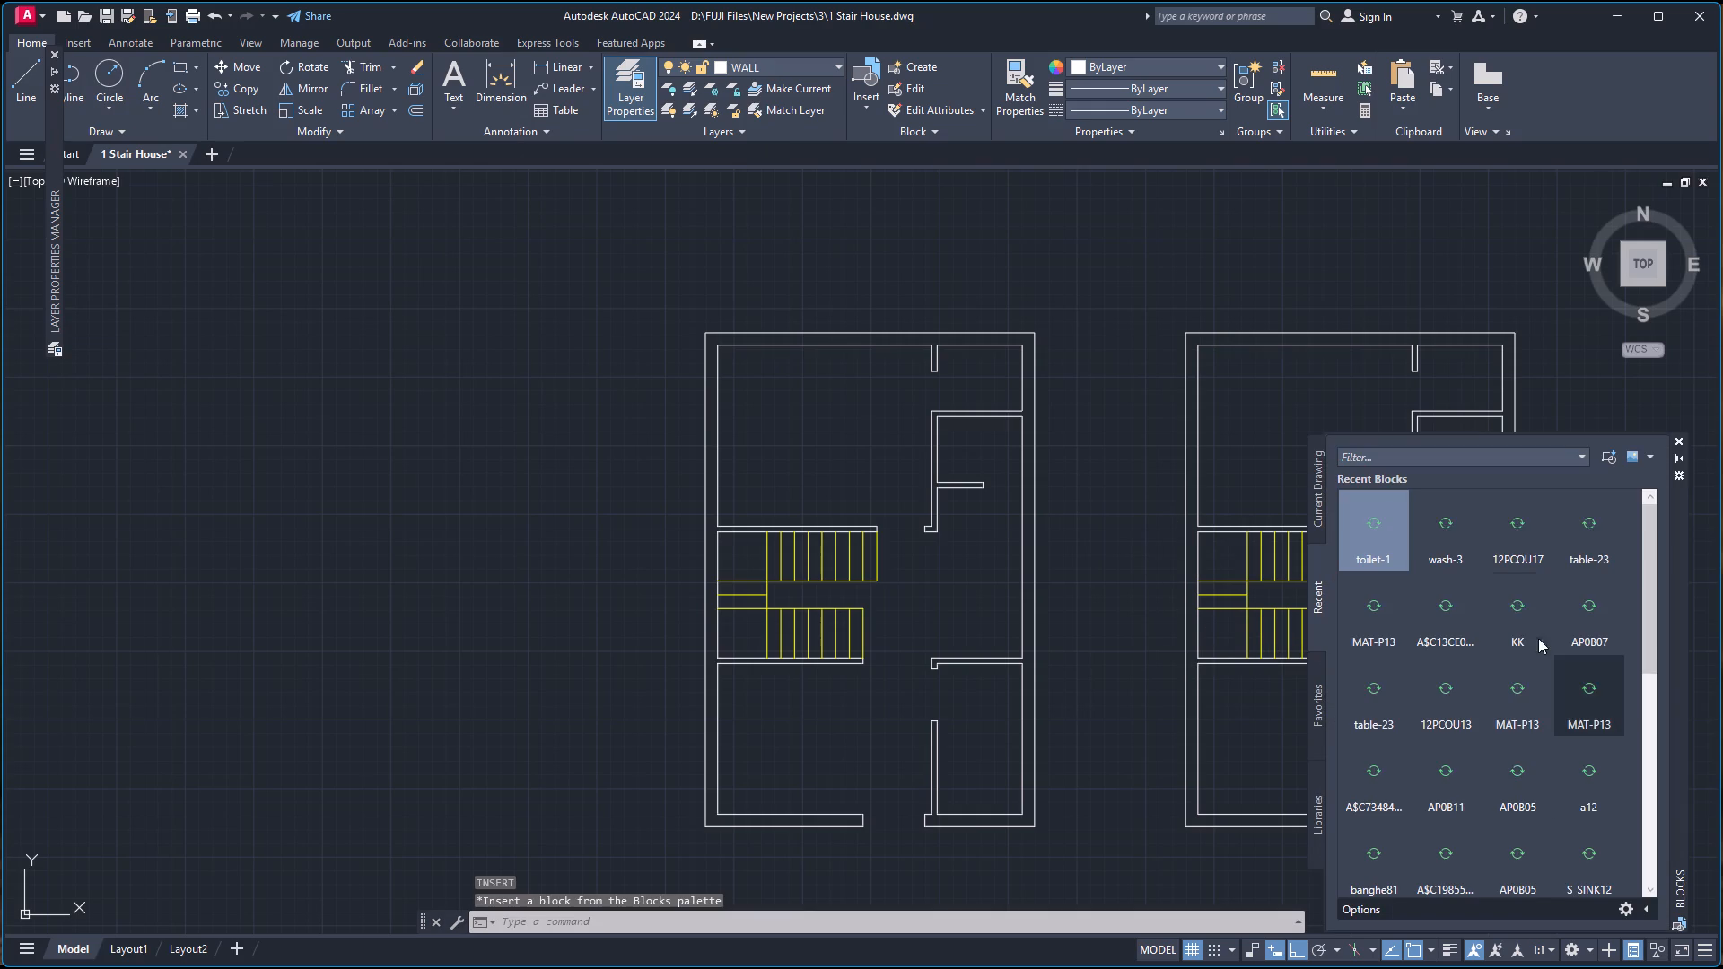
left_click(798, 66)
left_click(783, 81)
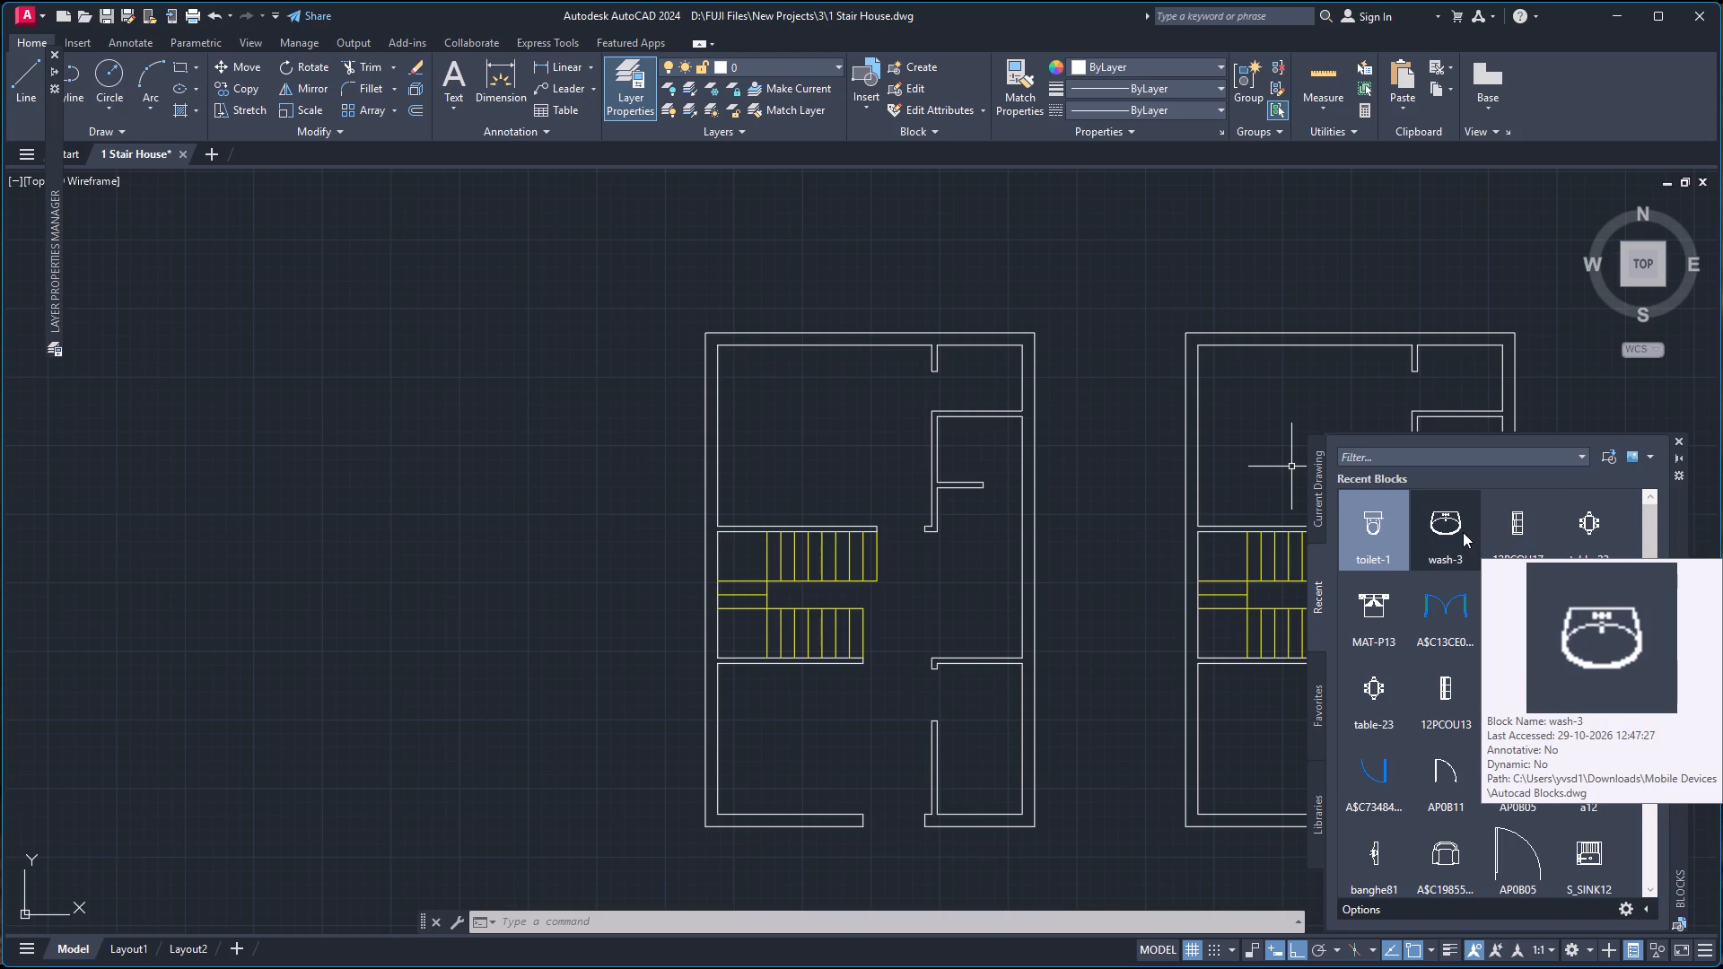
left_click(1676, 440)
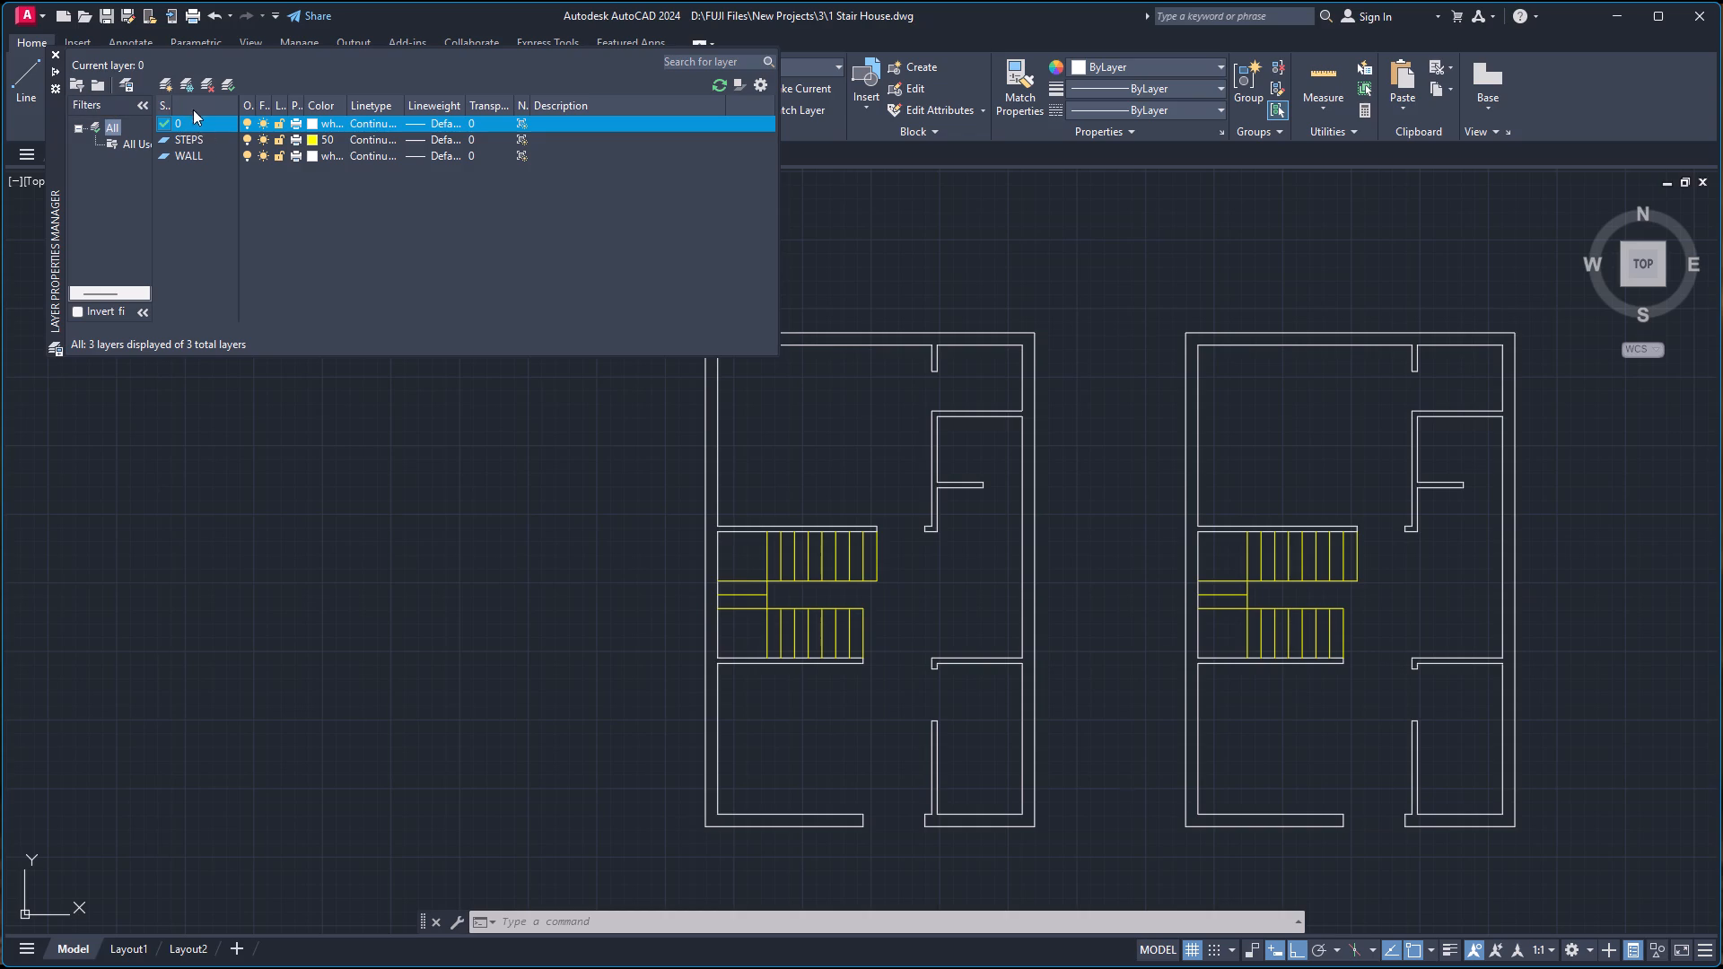
Create a layer named WINDOW with colour 190 and make it the current layer.
left_click(168, 83)
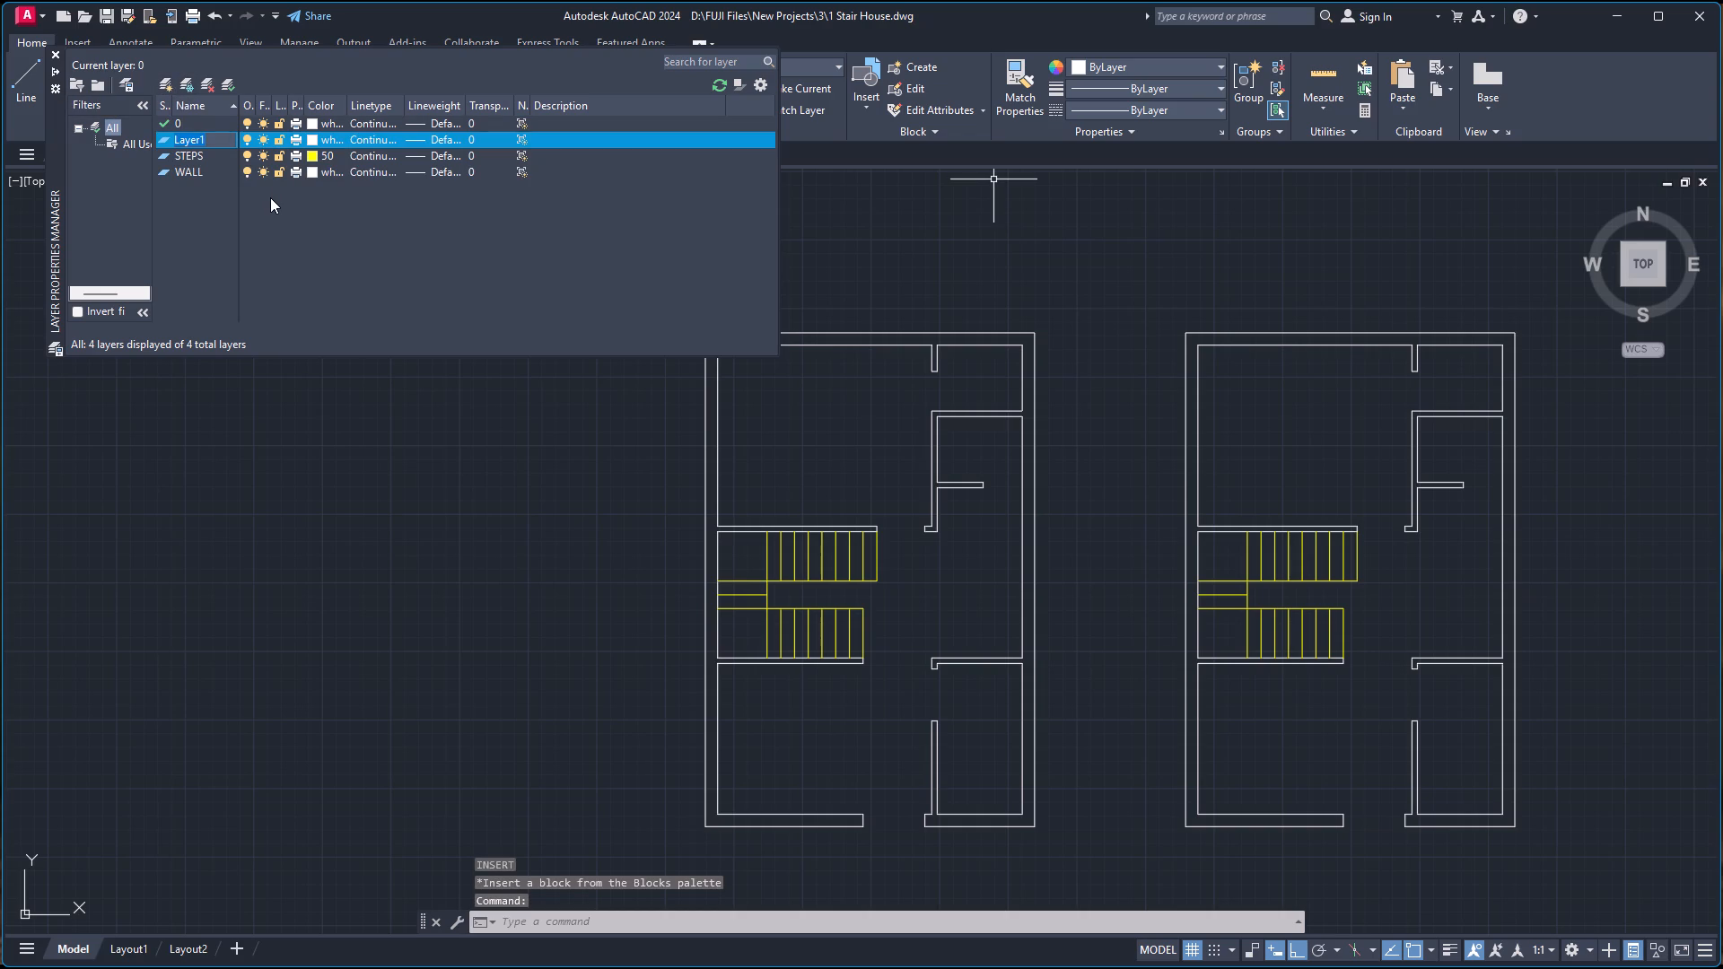
type("WINDOW")
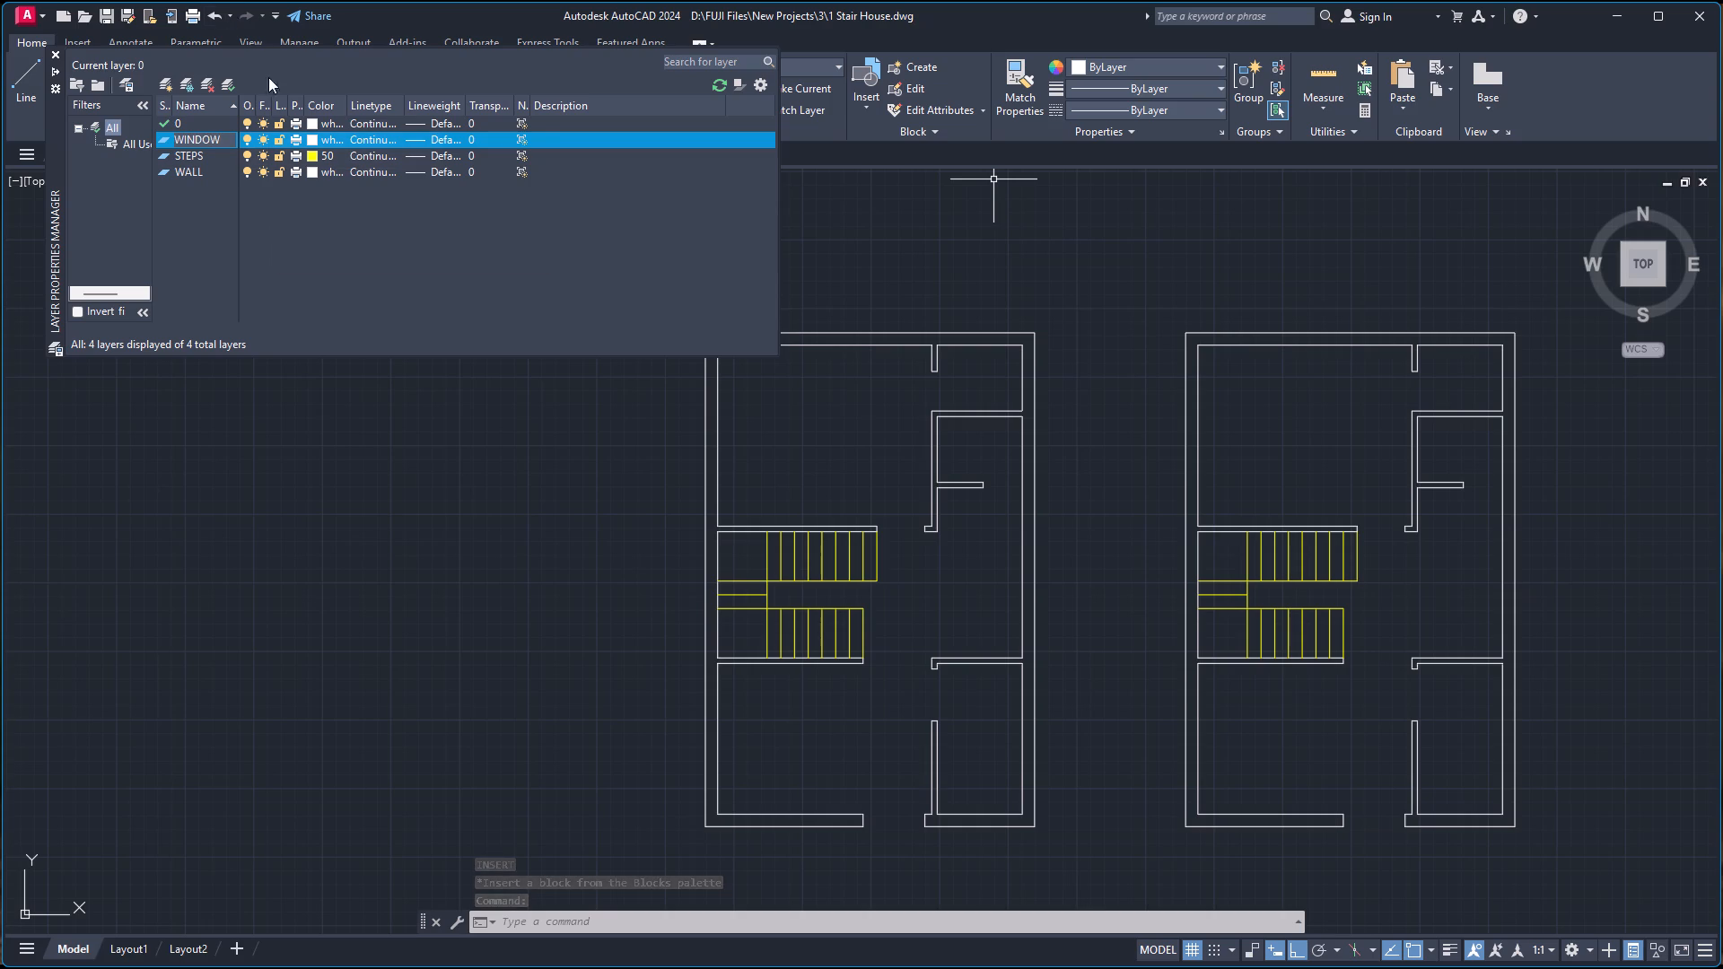
left_click(312, 141)
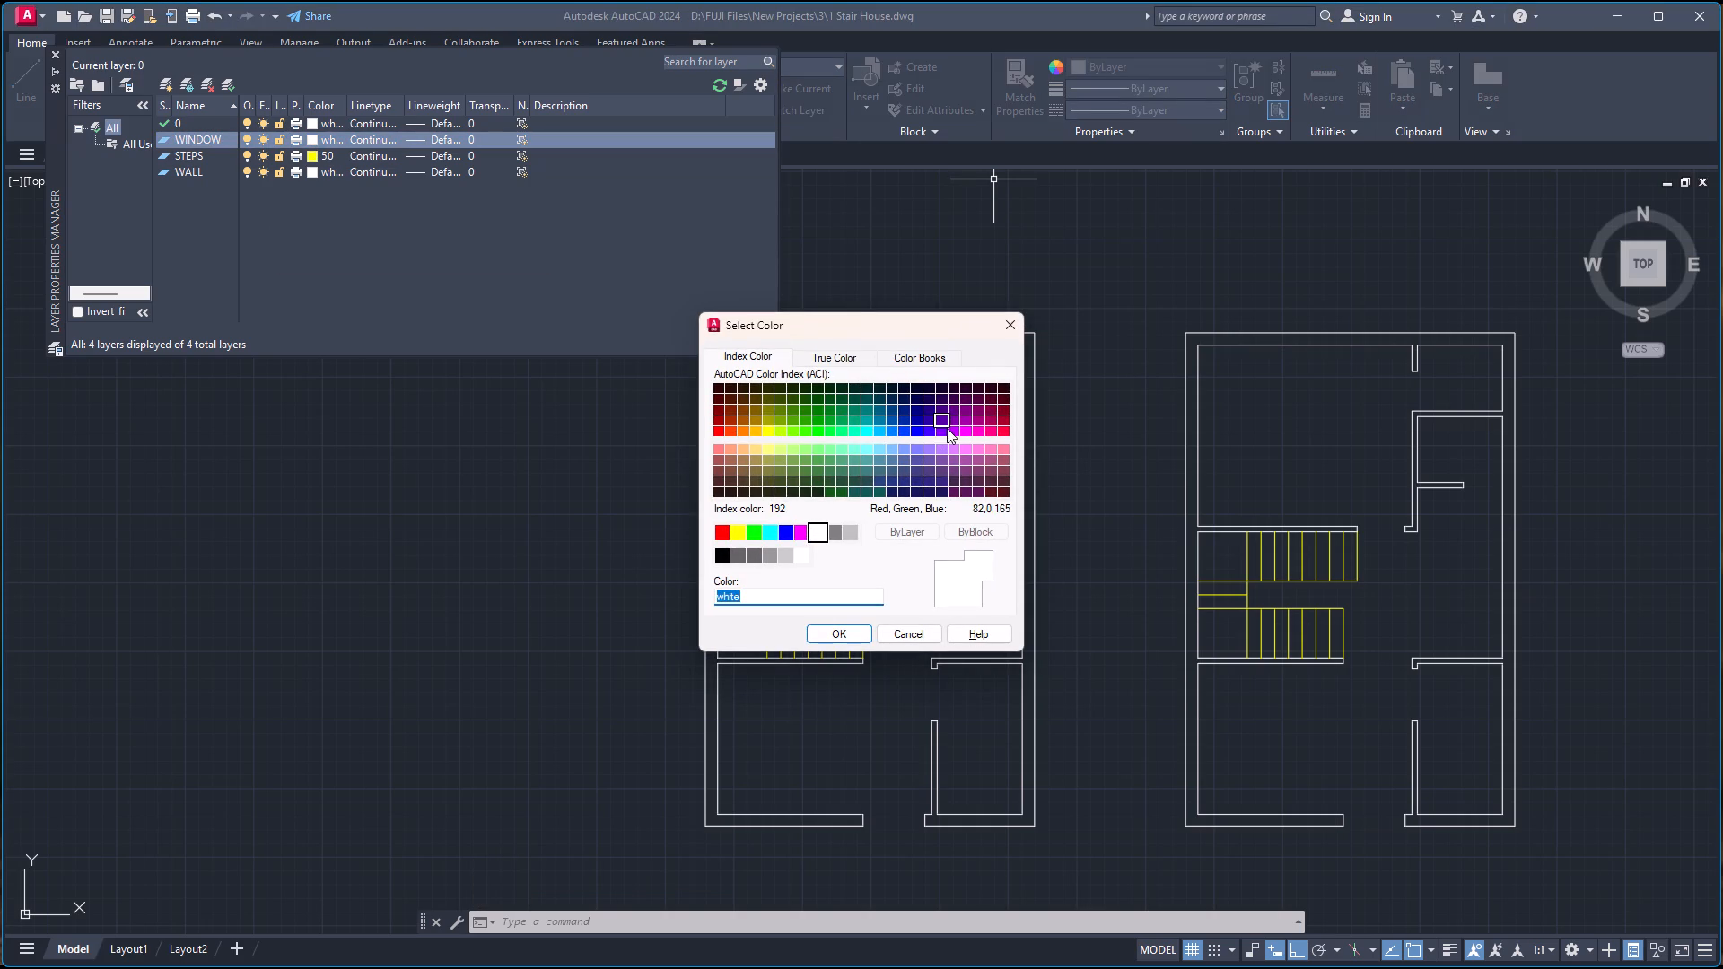
left_click(940, 432)
left_click(840, 629)
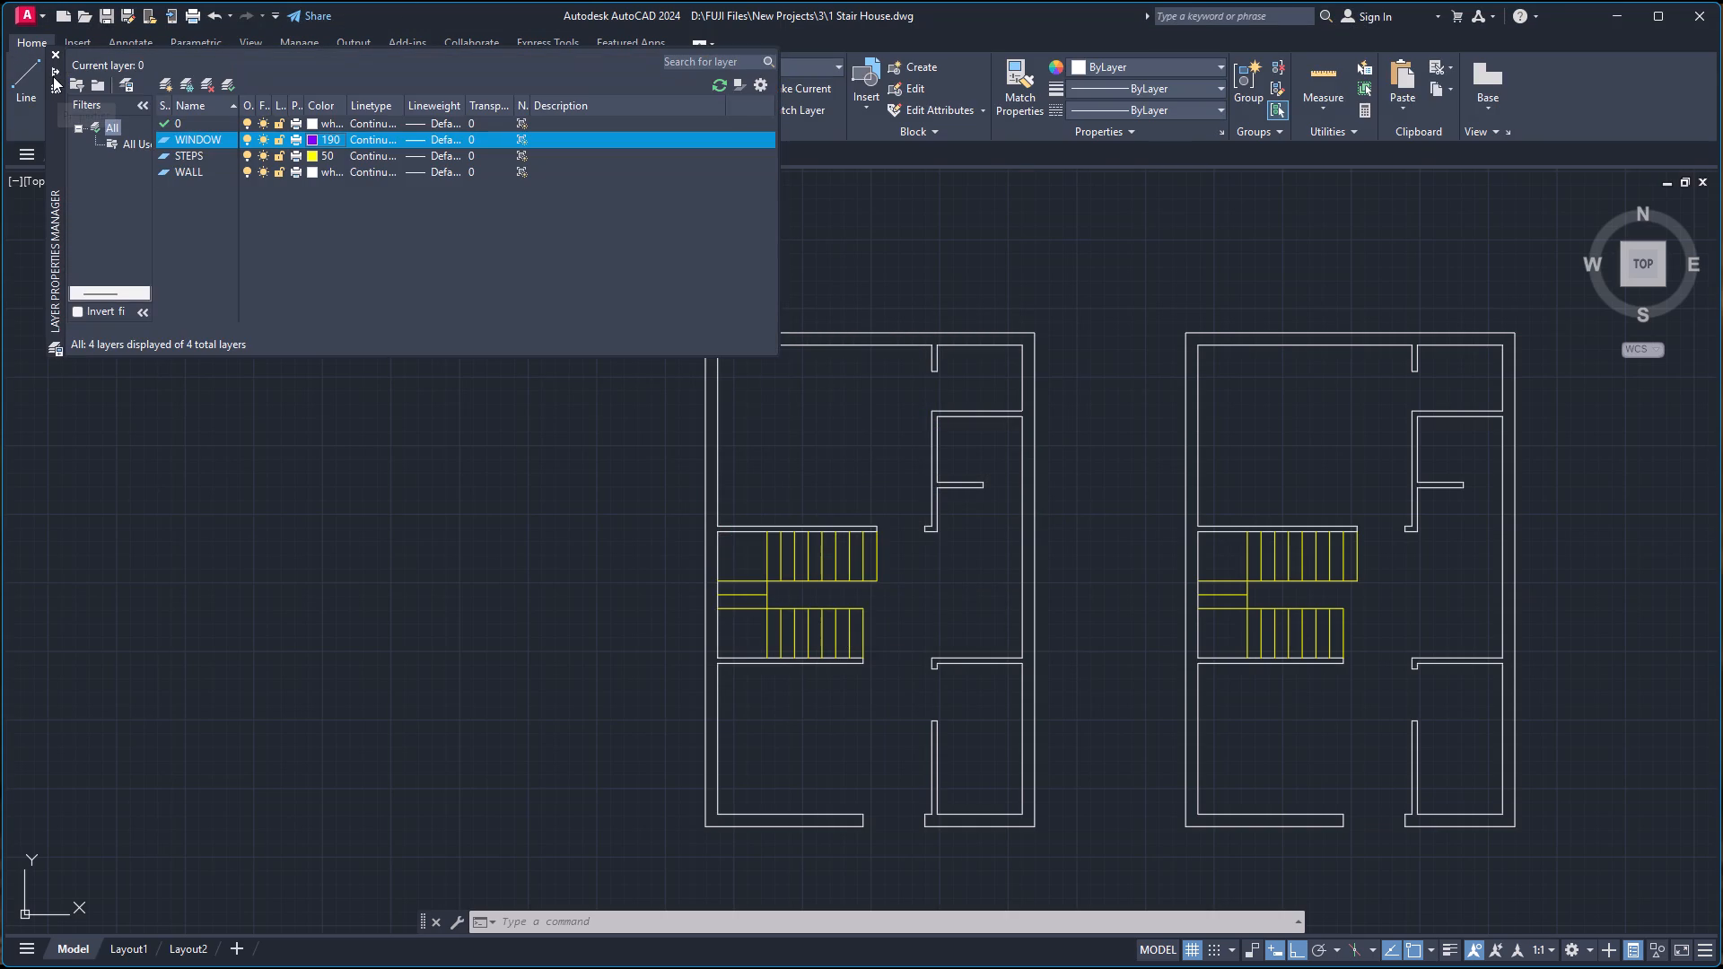
double_click(186, 137)
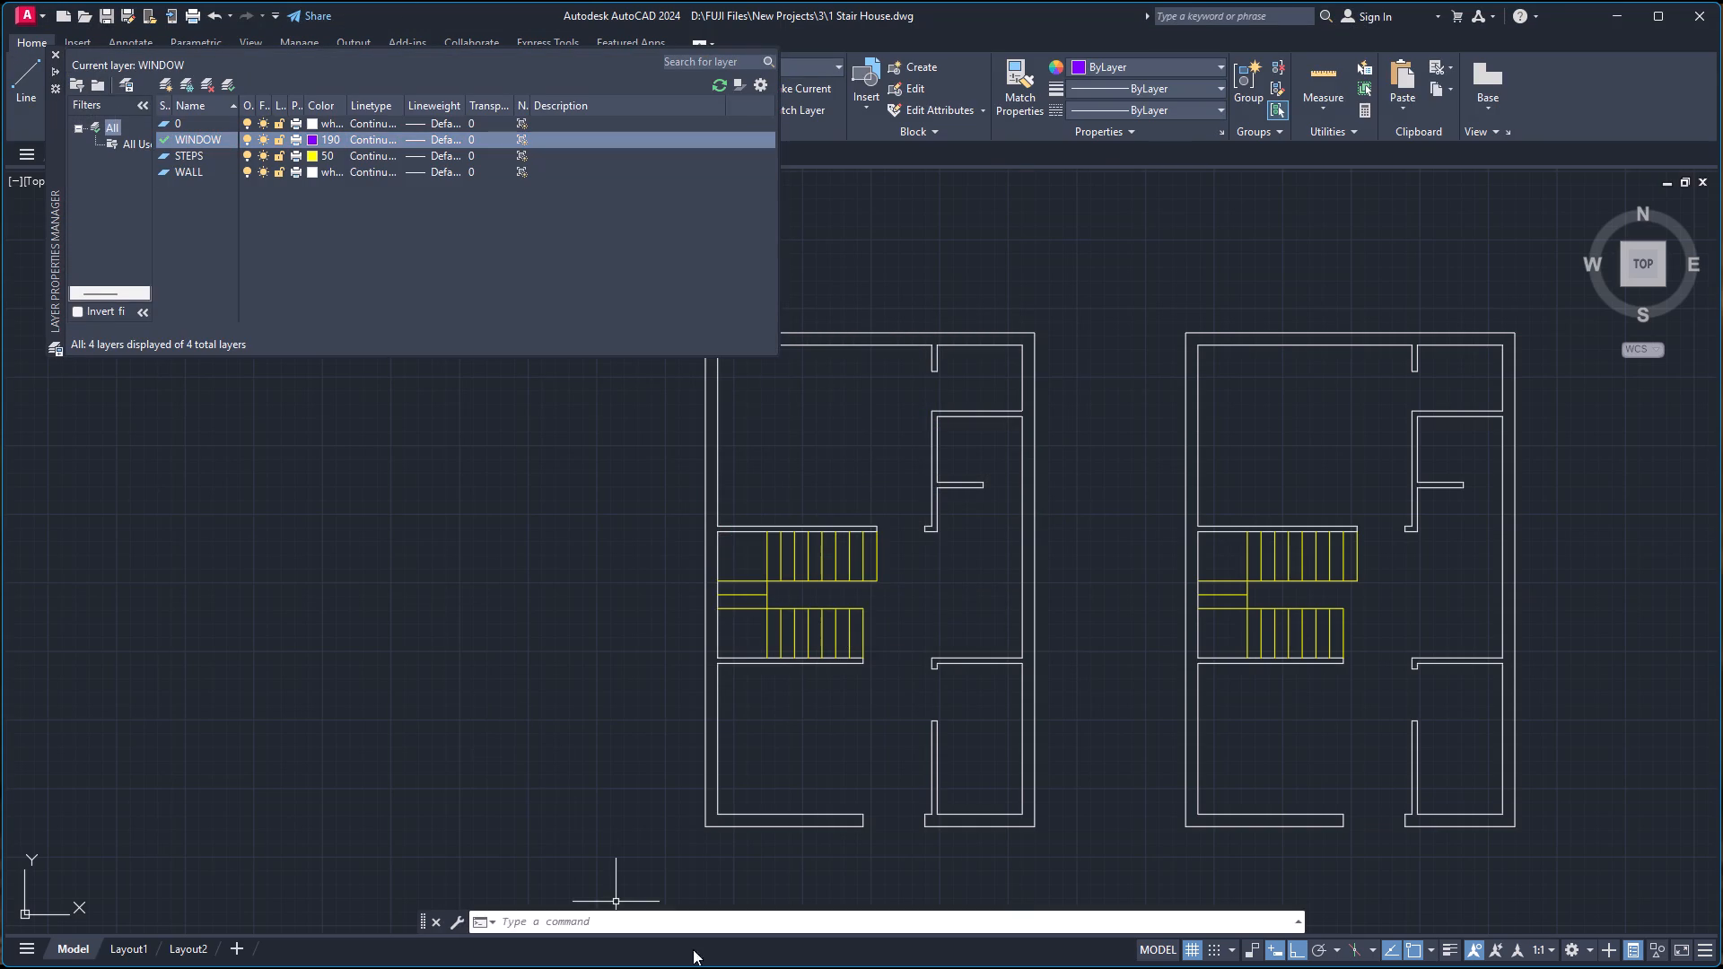
Draw a 6' wide by 9" high rectangle for the window inside the original plan's lower-left room.
scroll(1057, 828, "down", 1)
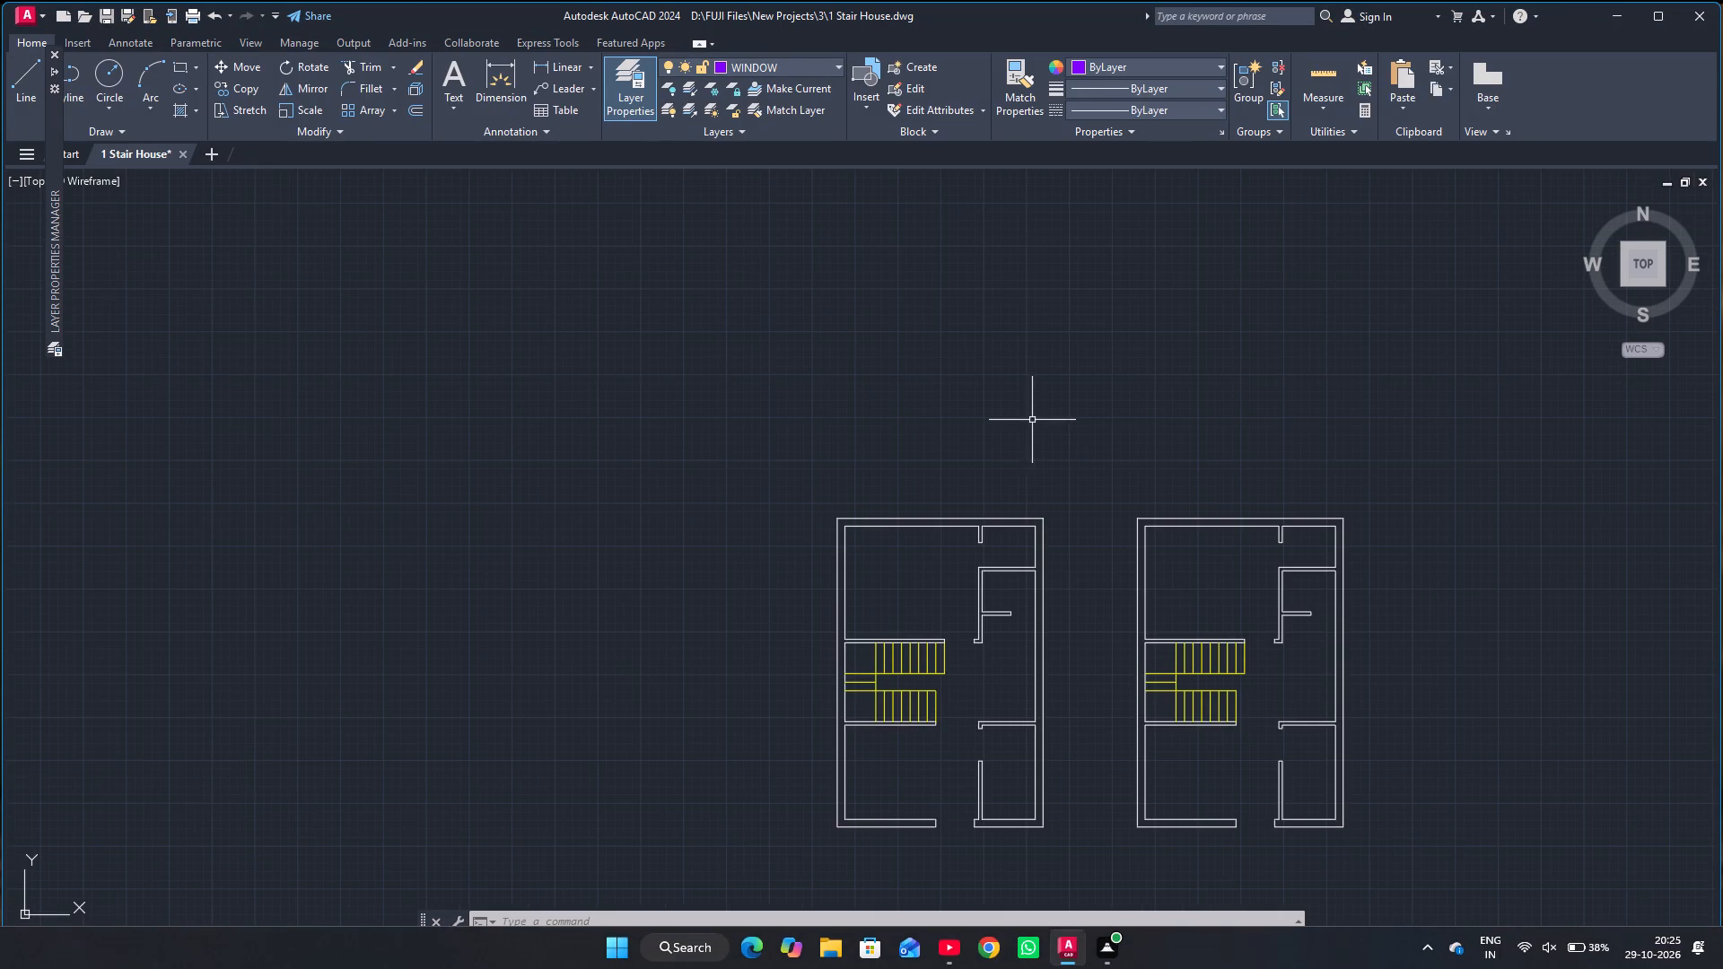
scroll(855, 905, "up", 2)
scroll(901, 675, "up", 1)
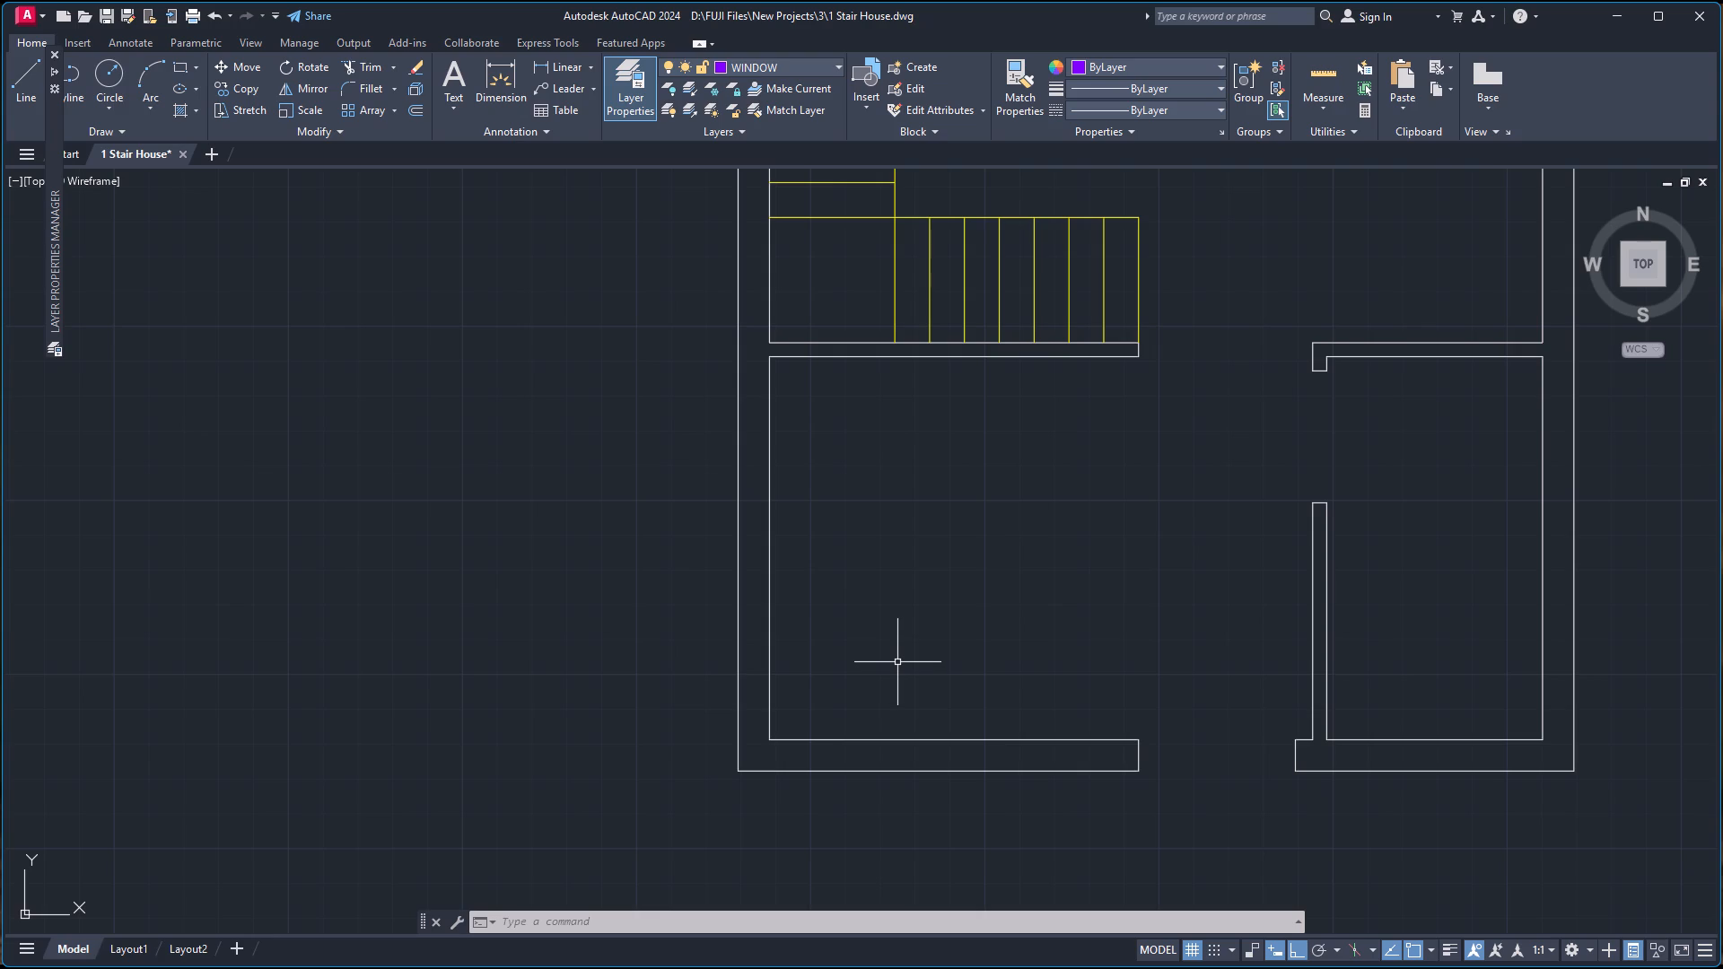
type("RE")
key("c")
key("Return")
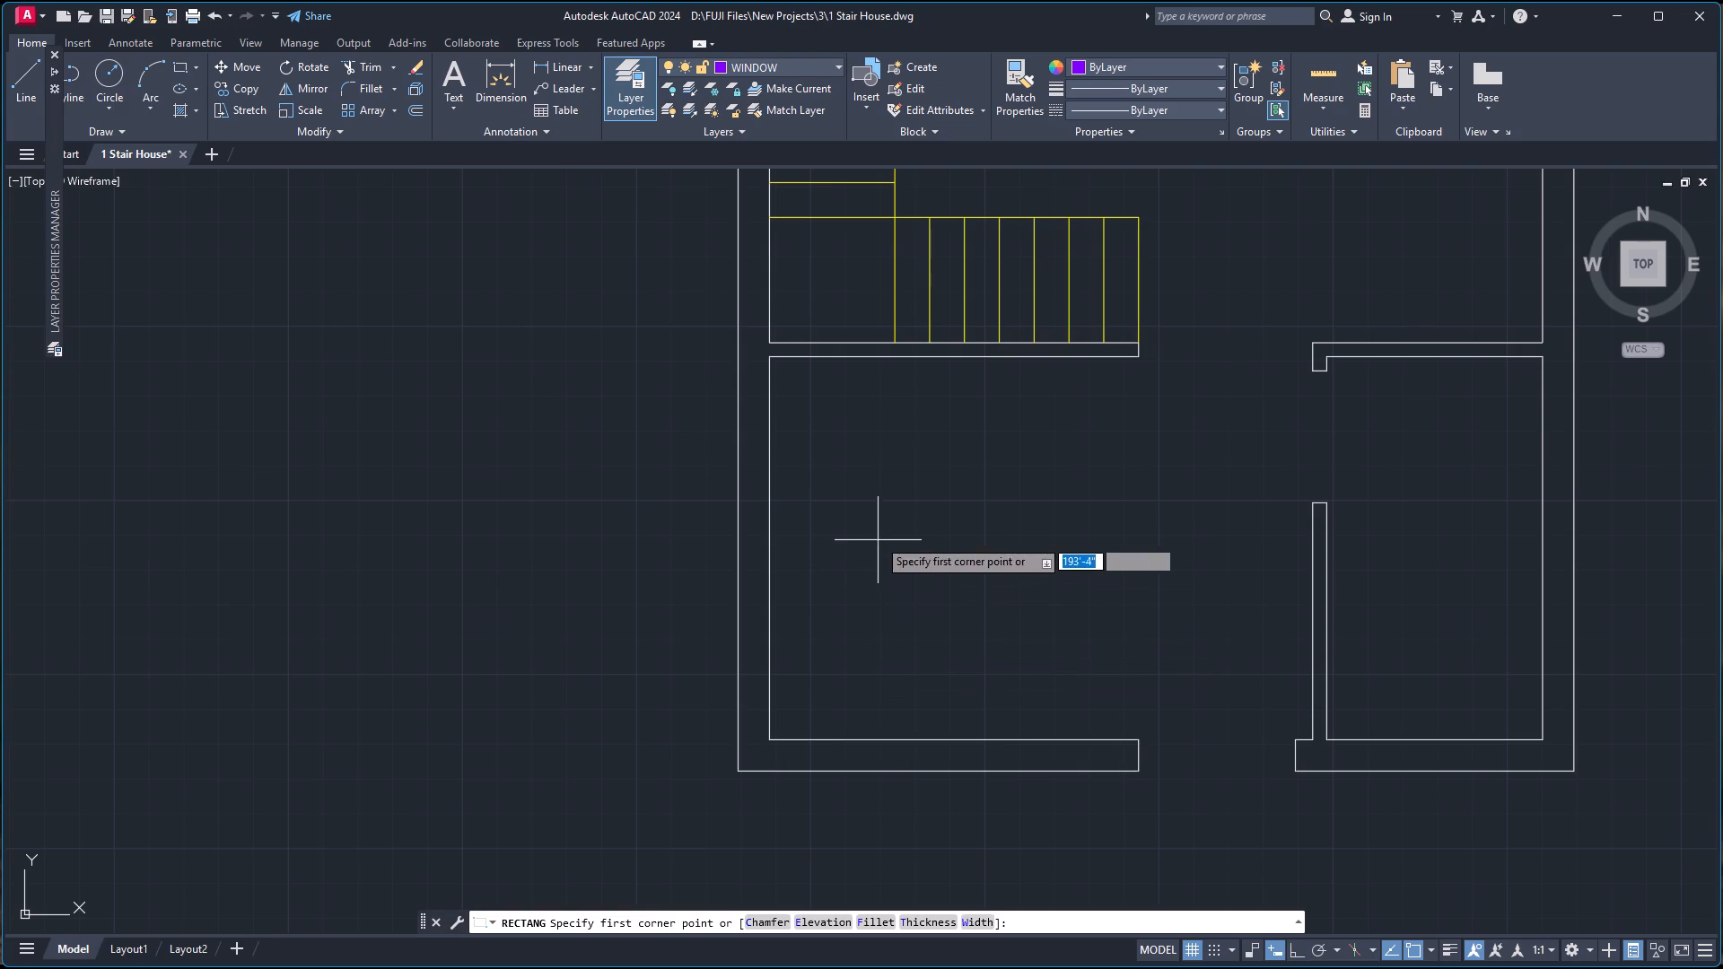
left_click(870, 584)
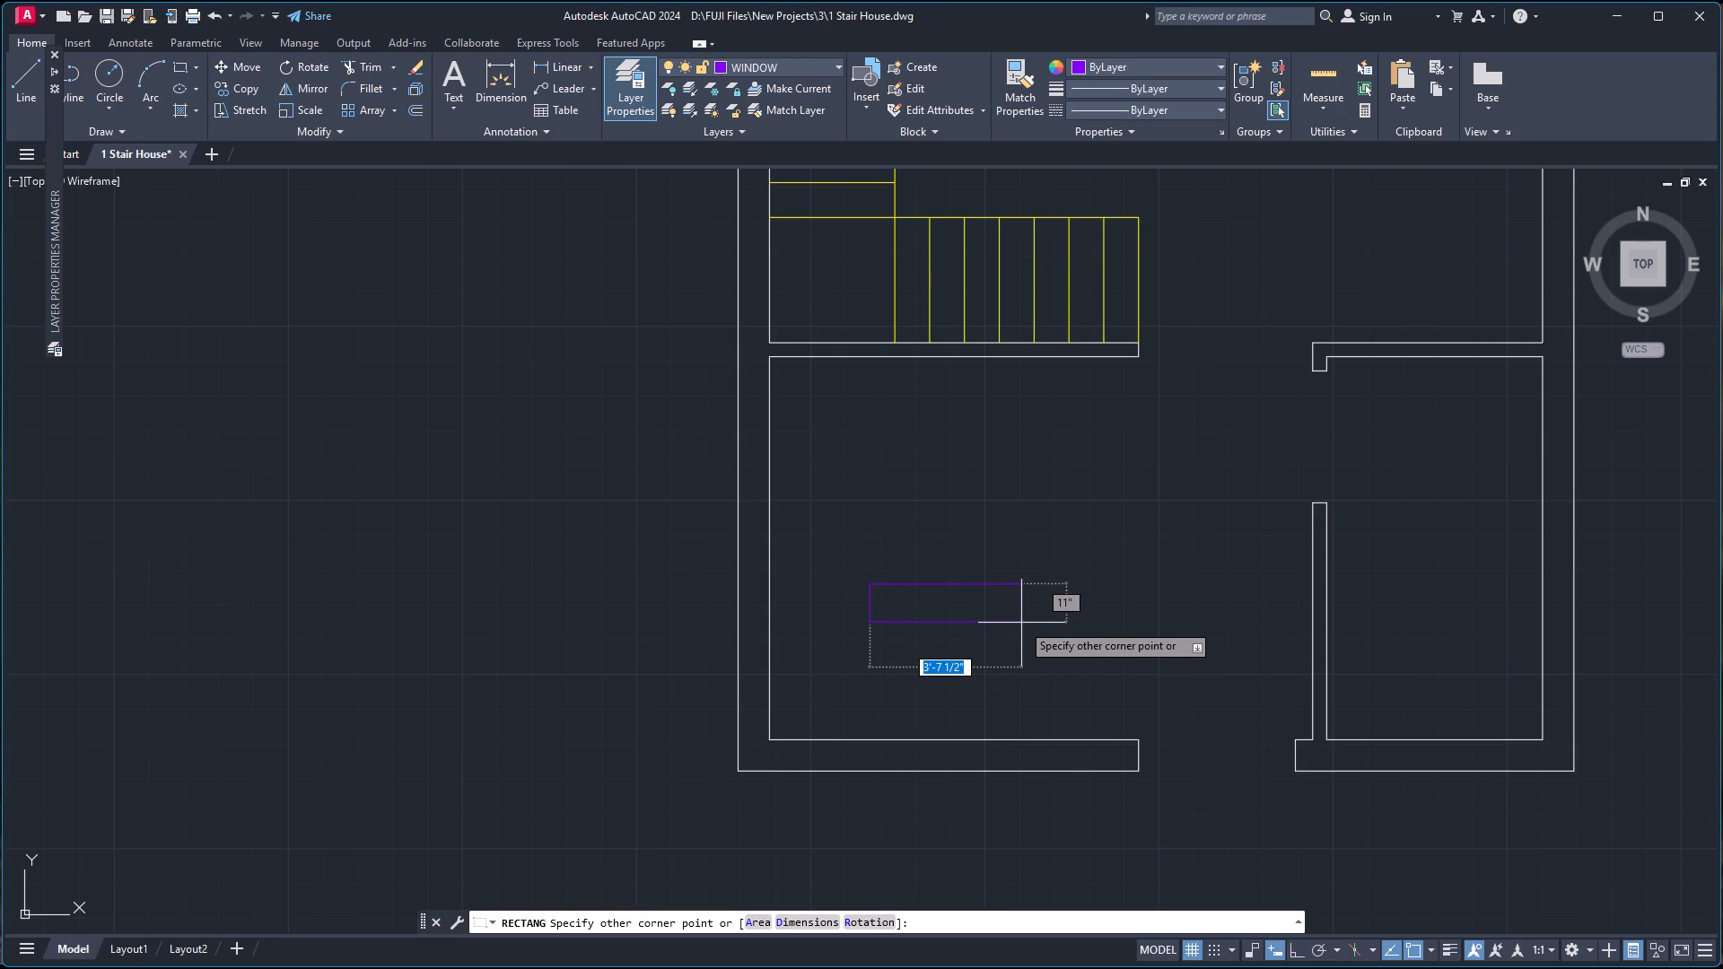
key("6")
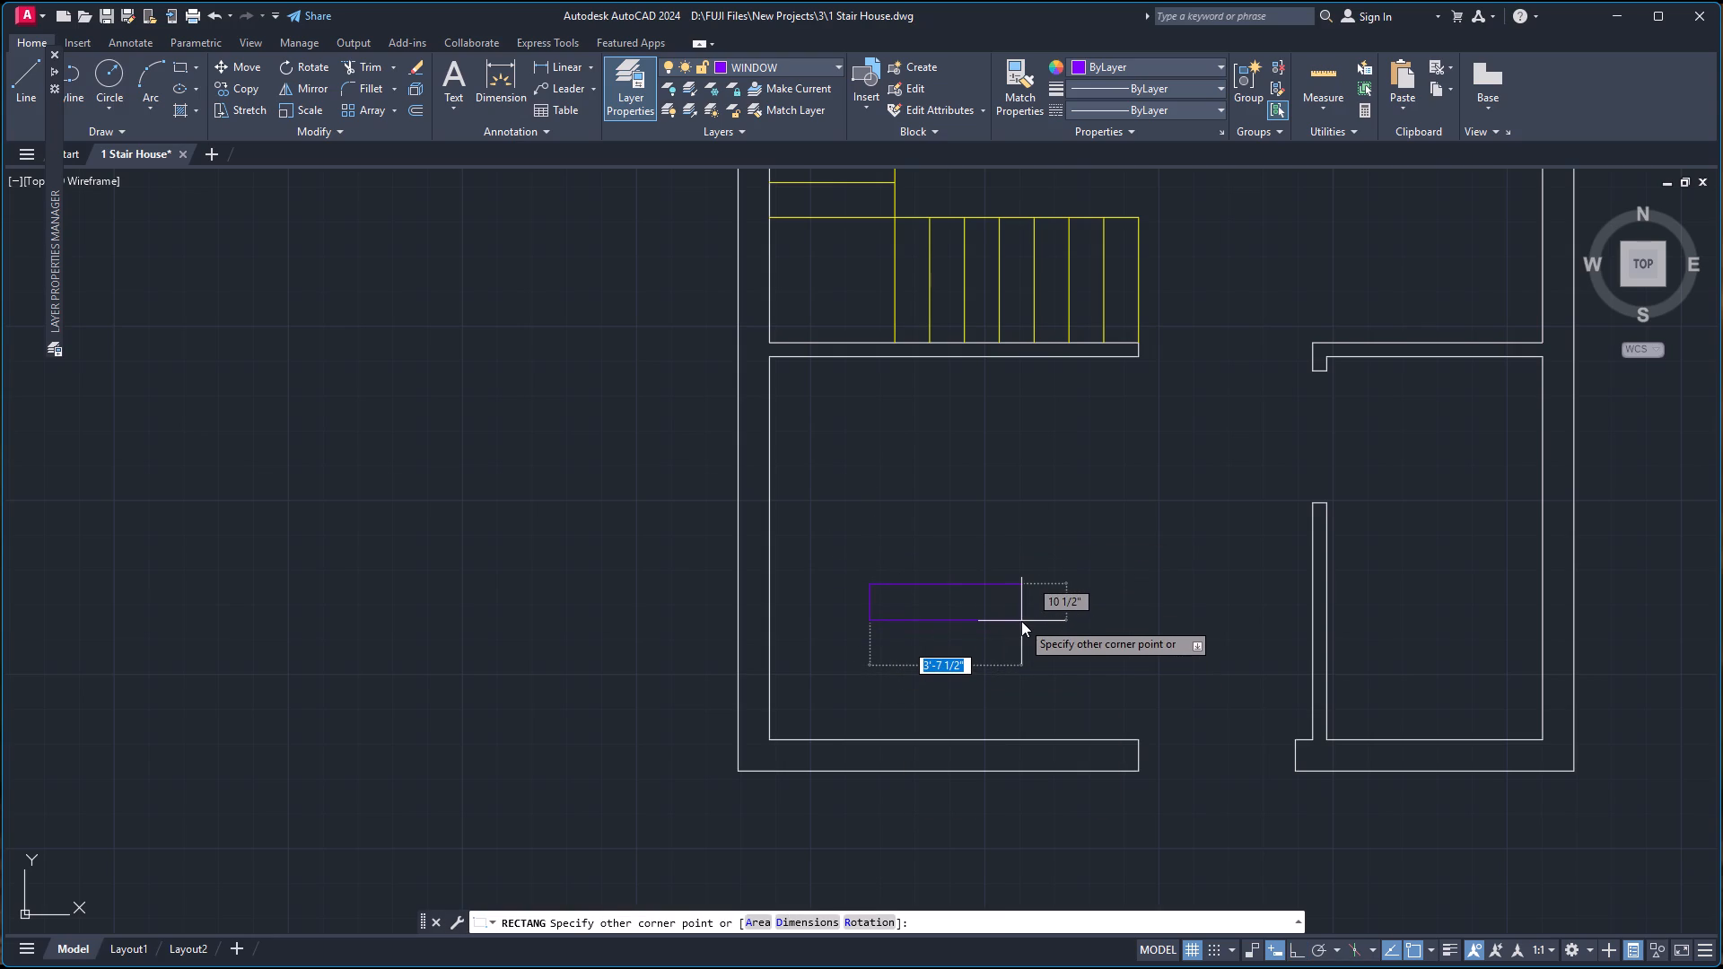
key("Tab")
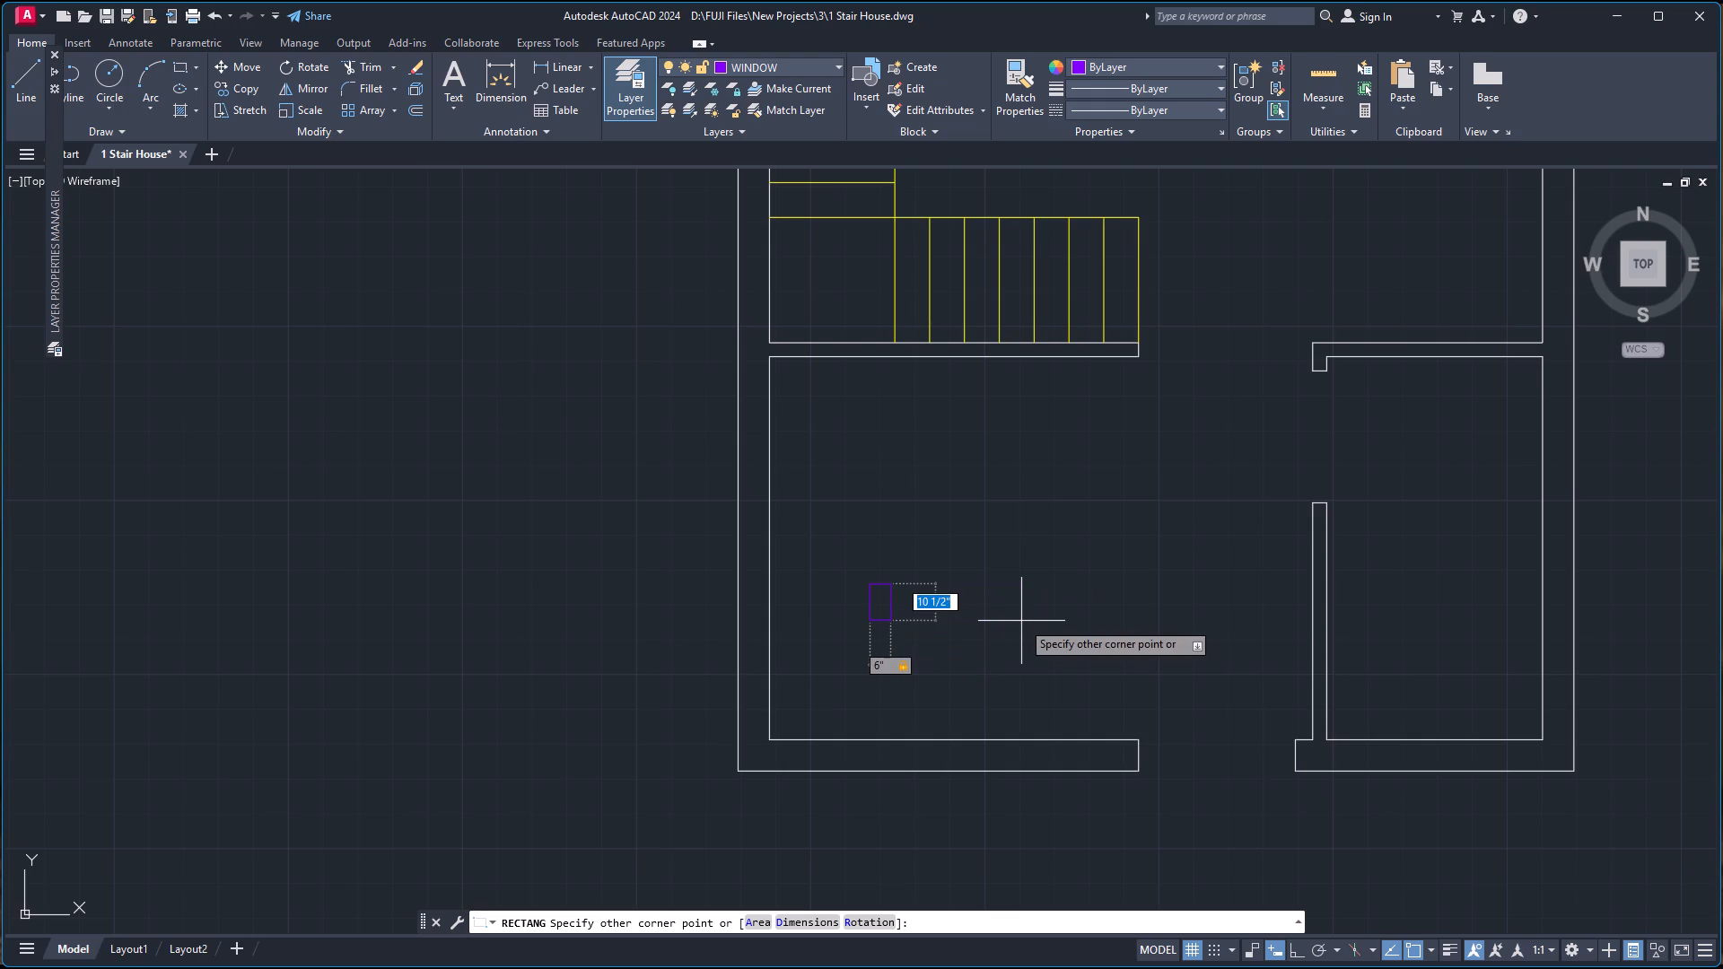
key("Tab")
type("6'")
key("Tab")
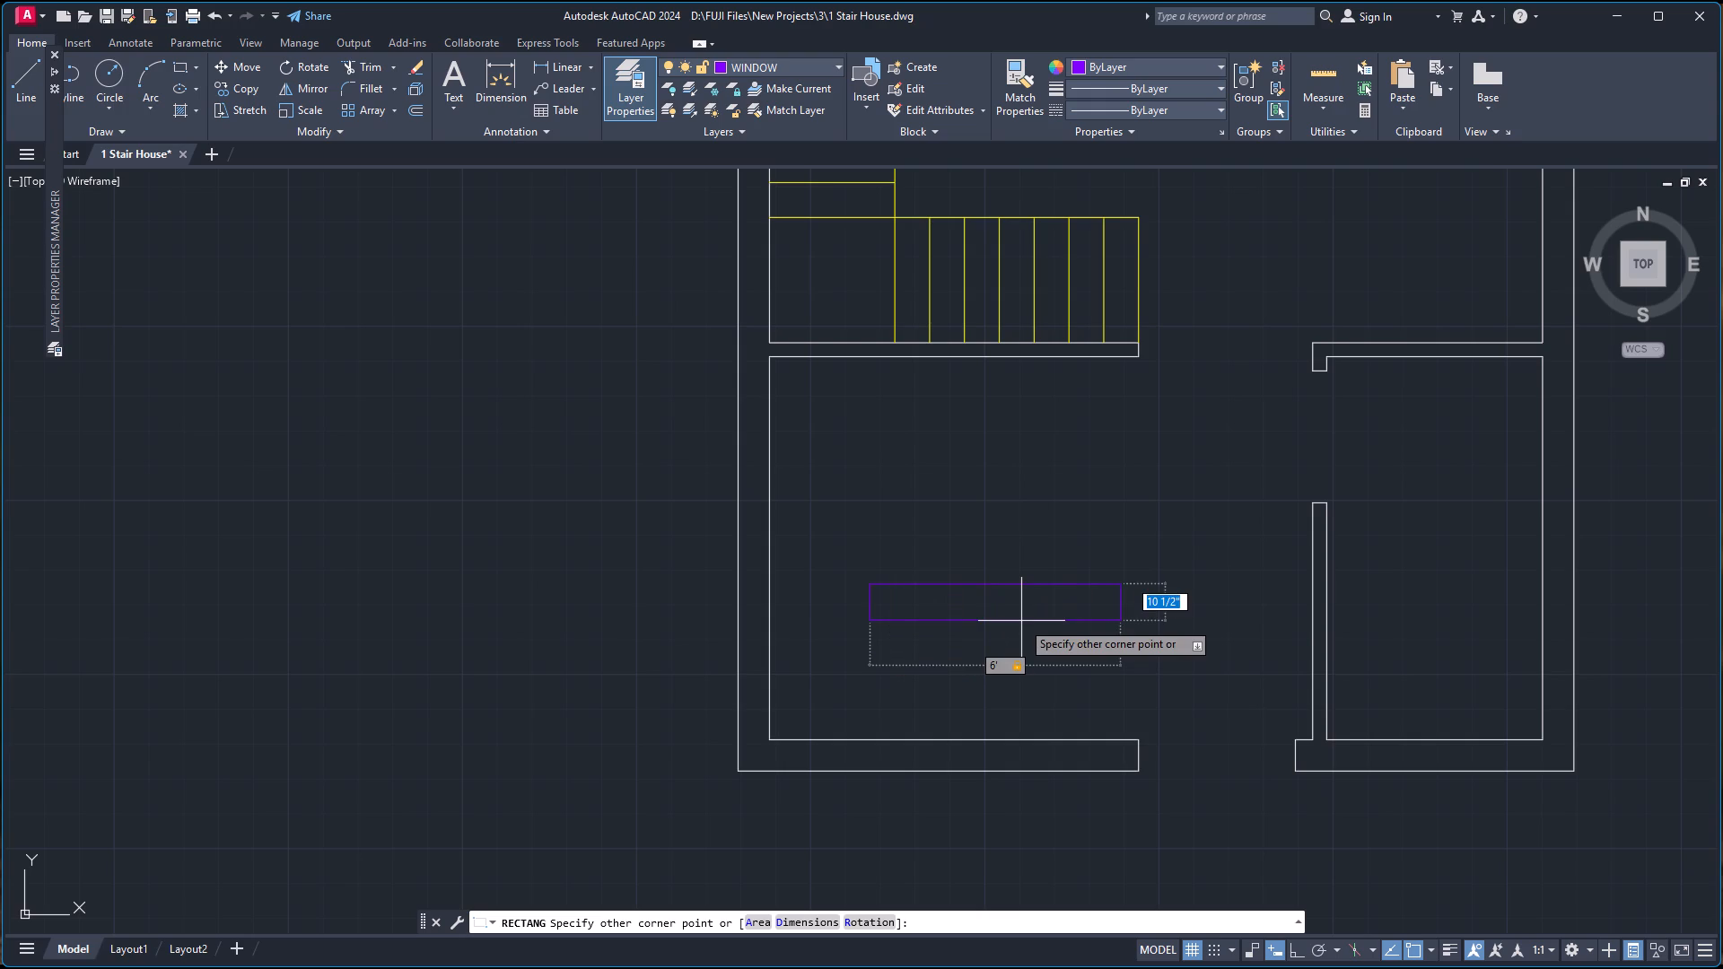
key("9")
key("Return")
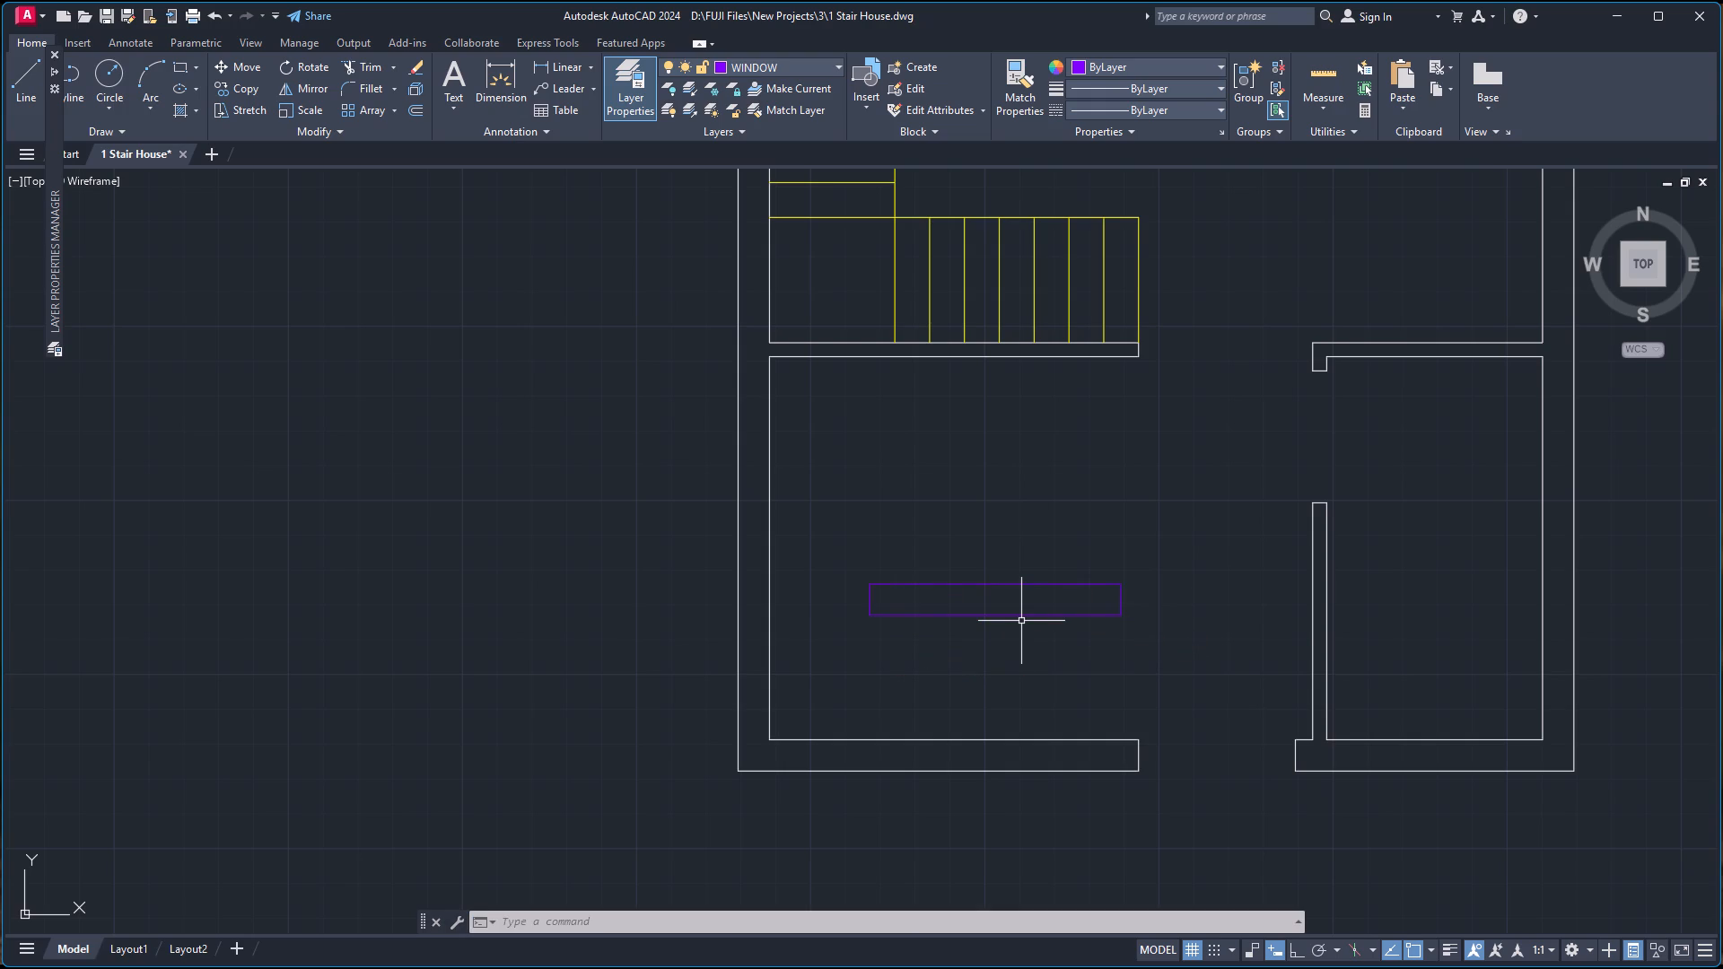
Draw a lengthwise centre line through the window rectangle, joining the midpoints of its short sides.
key("l")
key("Return")
scroll(847, 713, "up", 3)
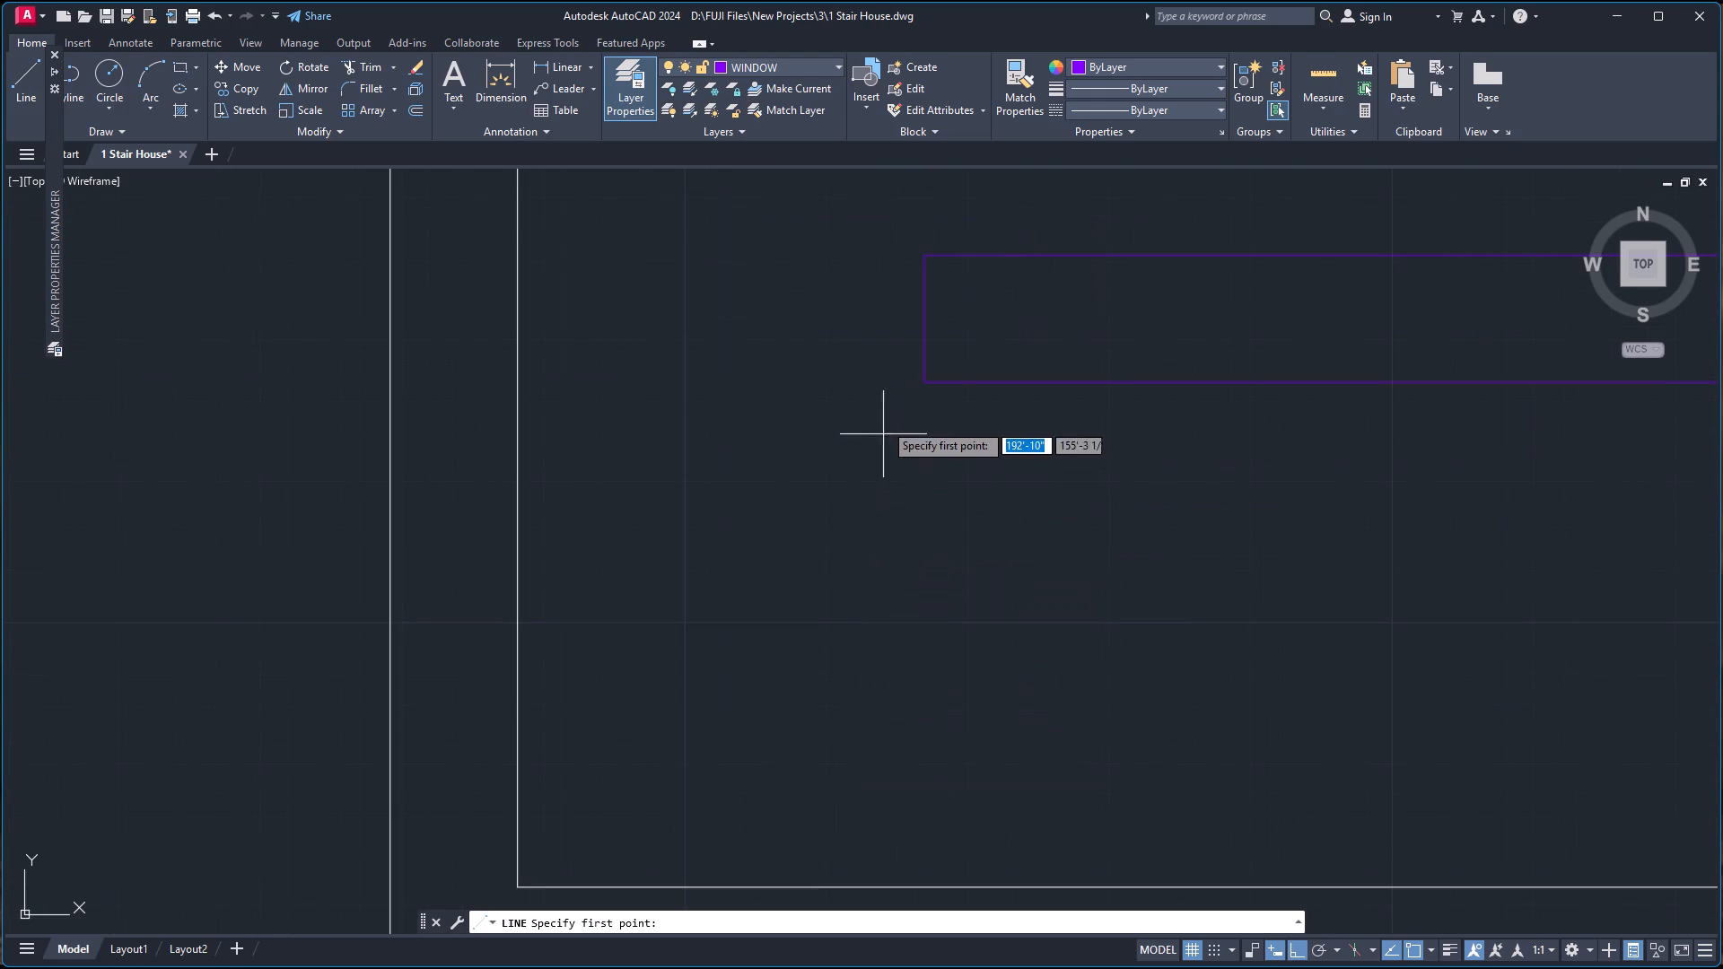
scroll(920, 310, "down", 3)
scroll(931, 293, "up", 1)
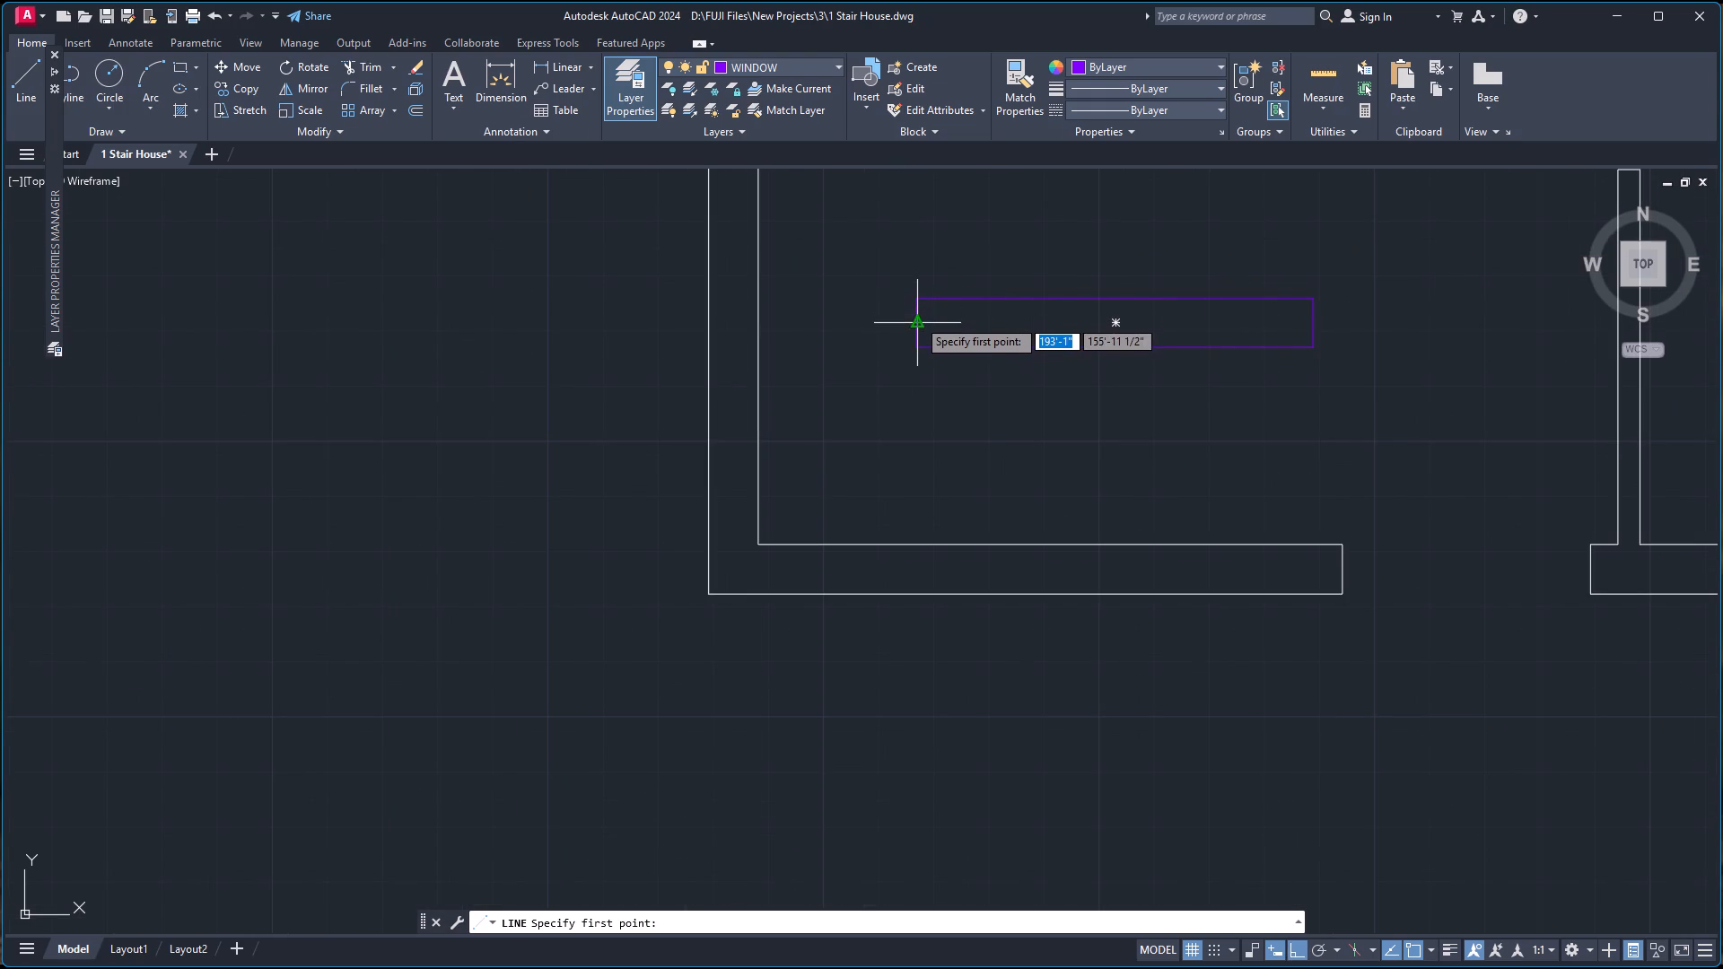
left_click(917, 322)
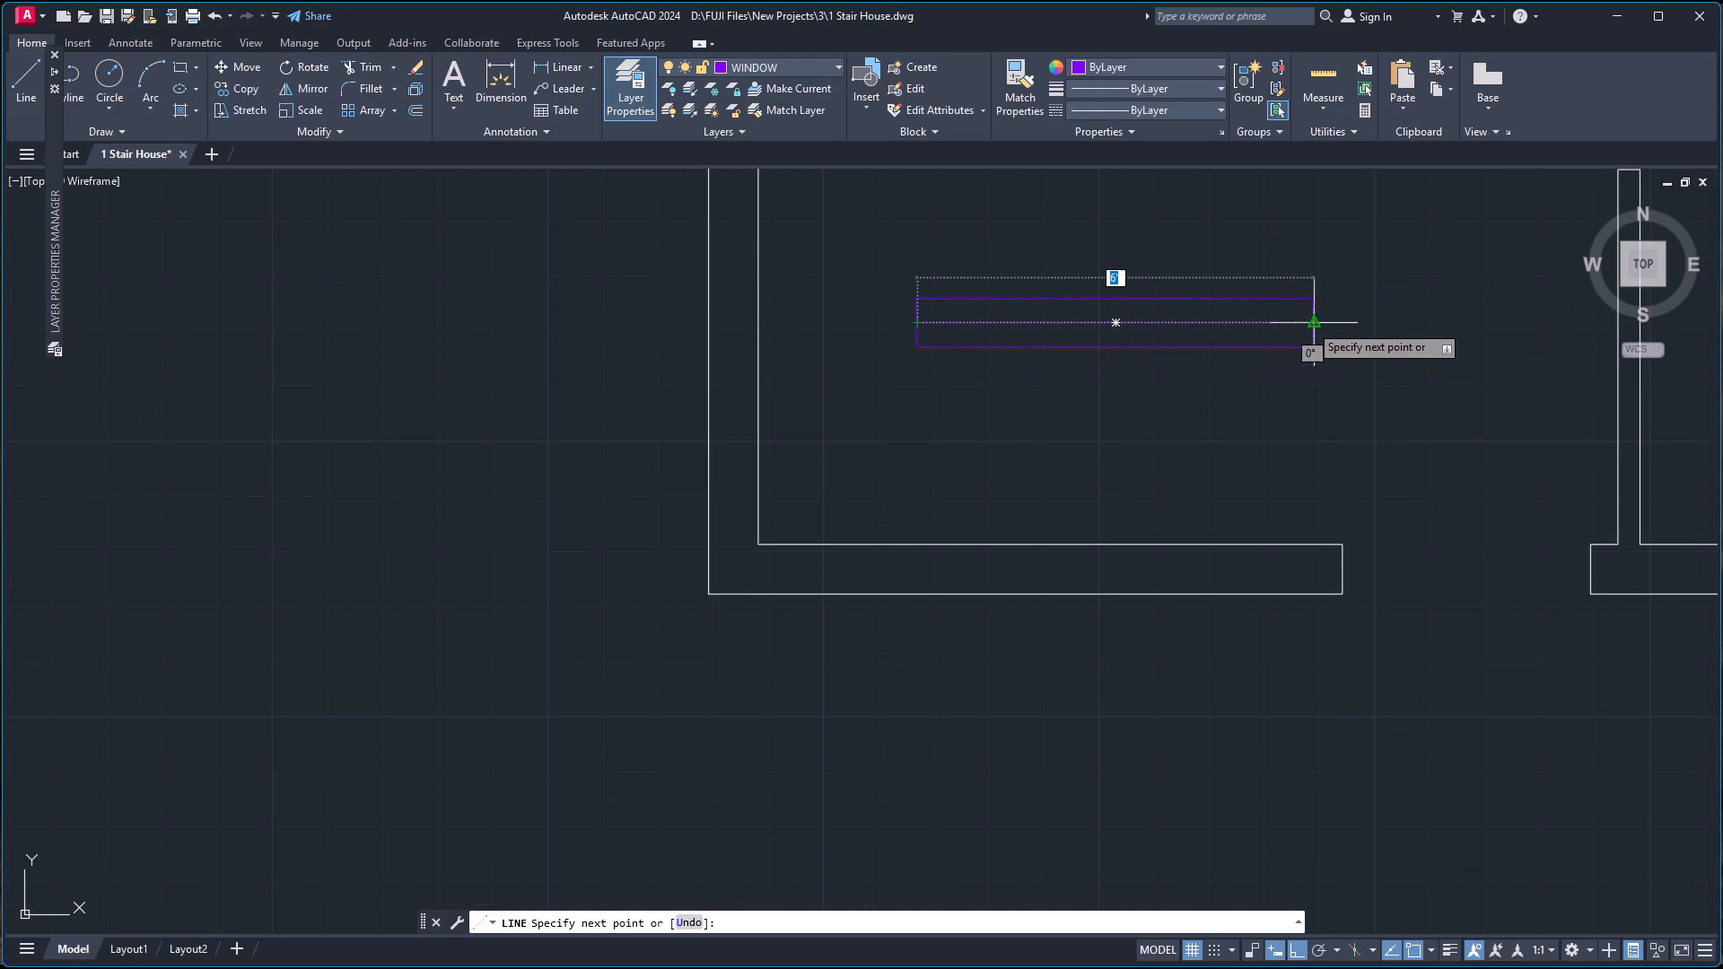
left_click(1312, 324)
key("space")
key("space")
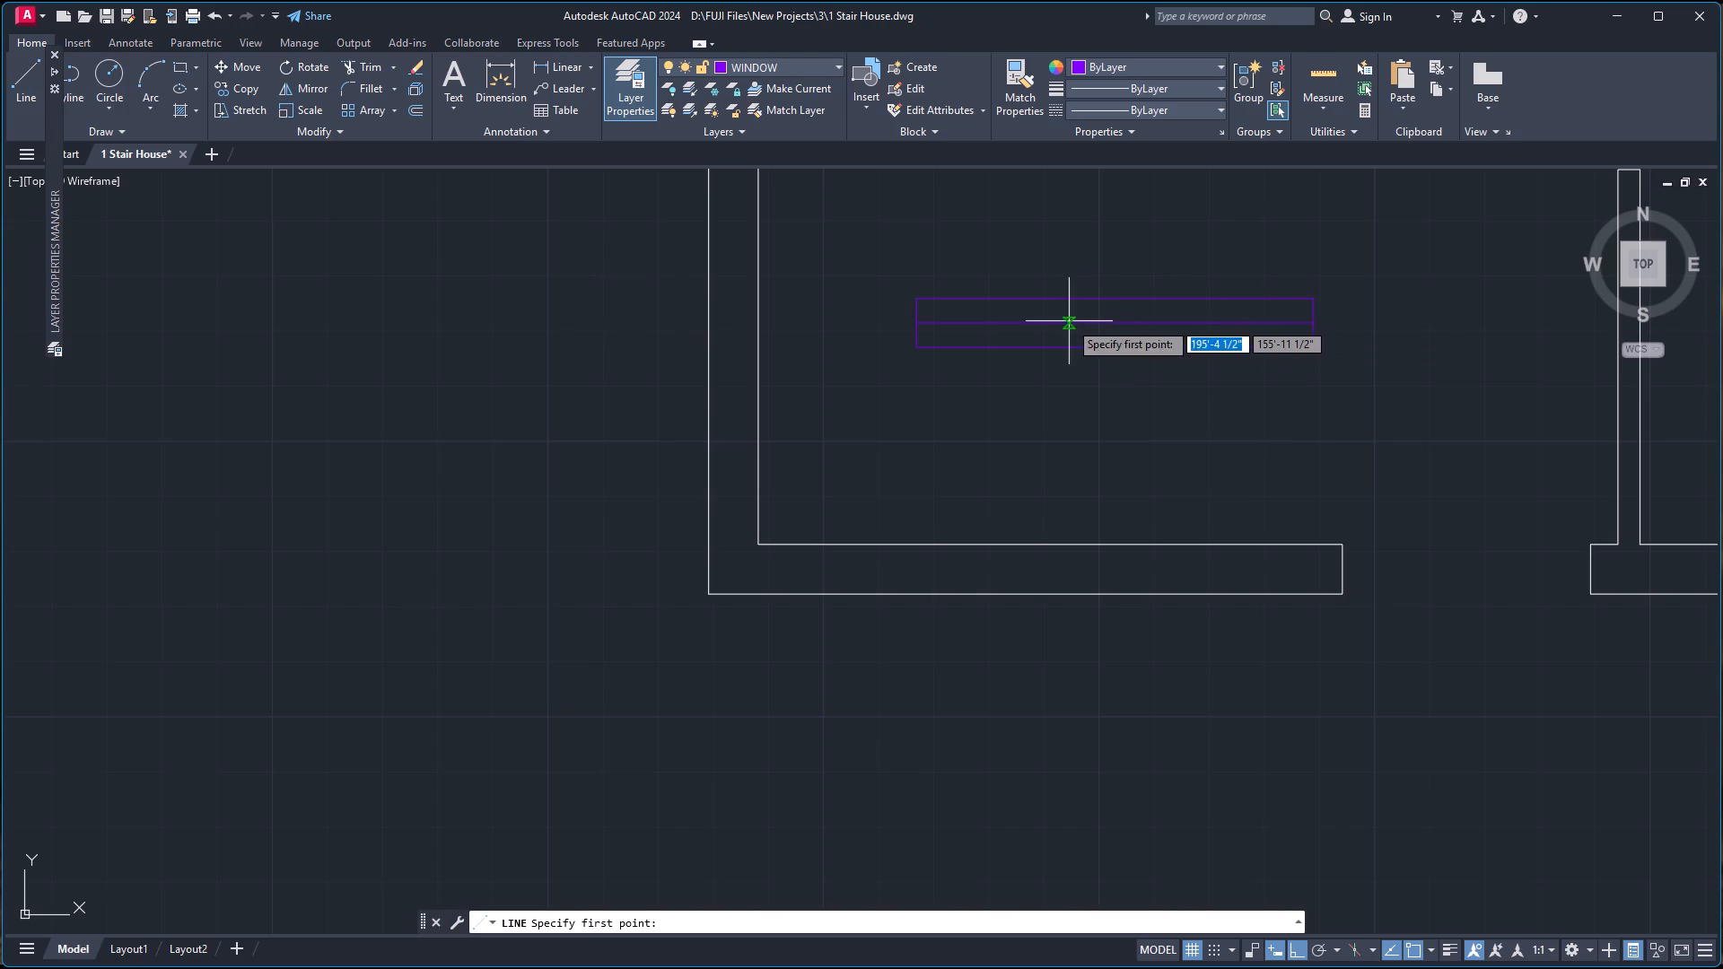
key("space")
key("space")
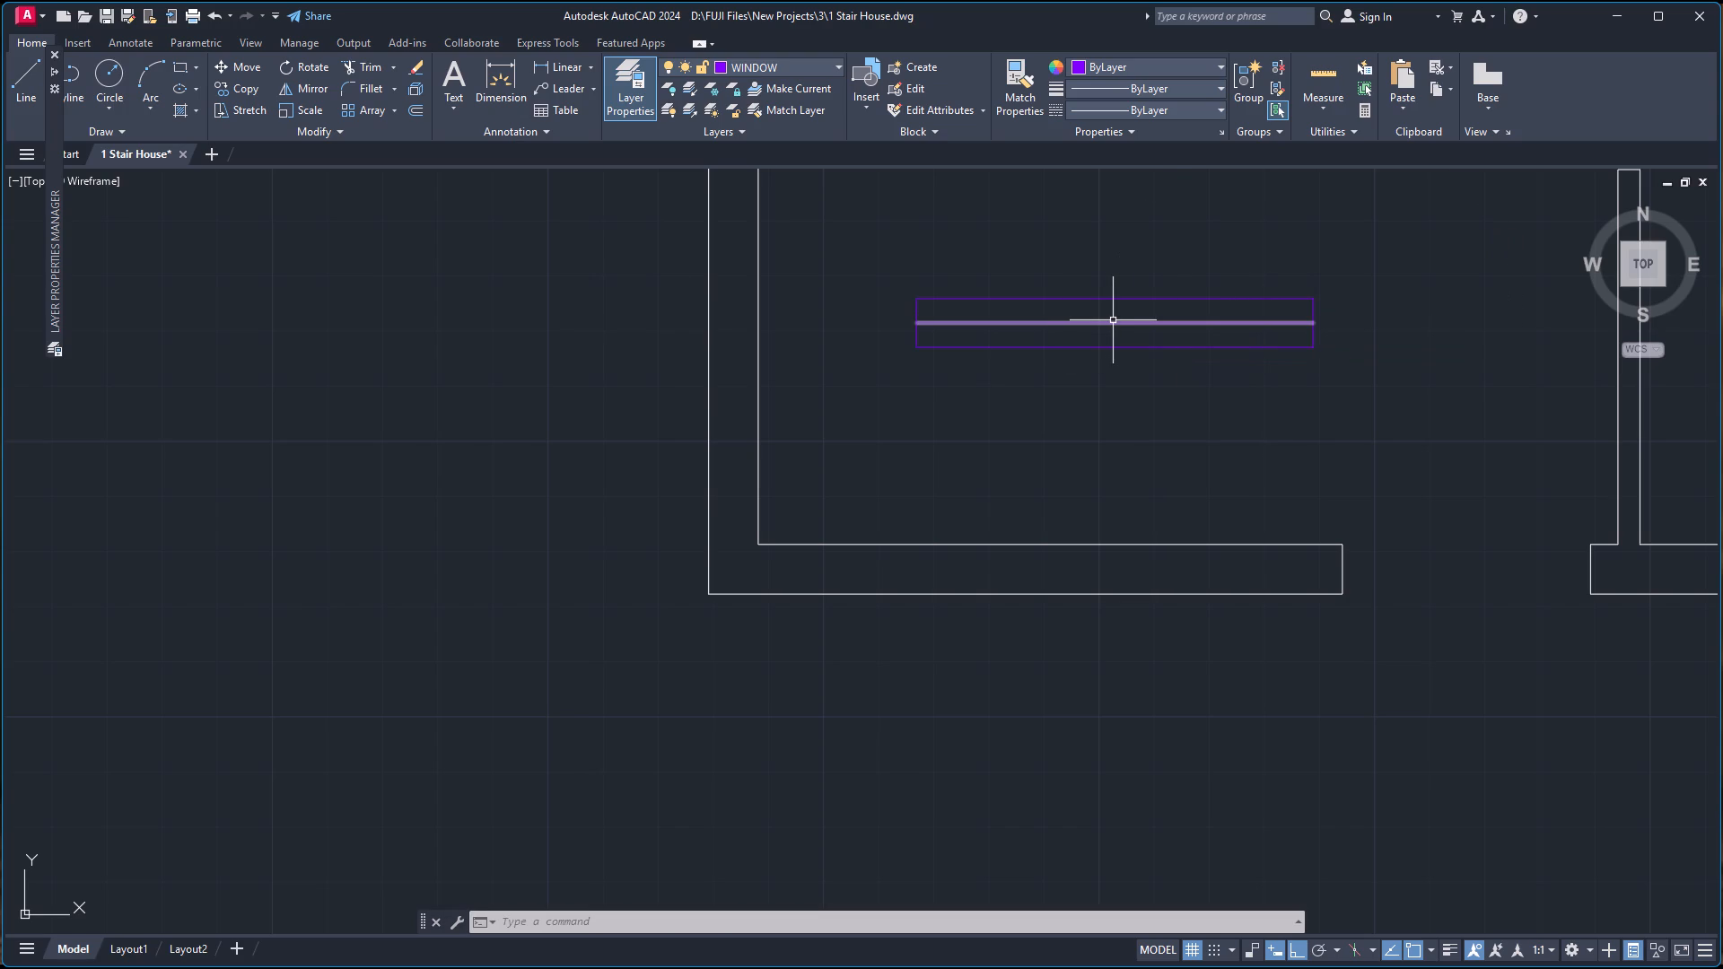
Offset the window's centre line 2" to both sides, above and below.
key("o")
key("Return")
scroll(1115, 320, "up", 3)
left_click(1105, 323)
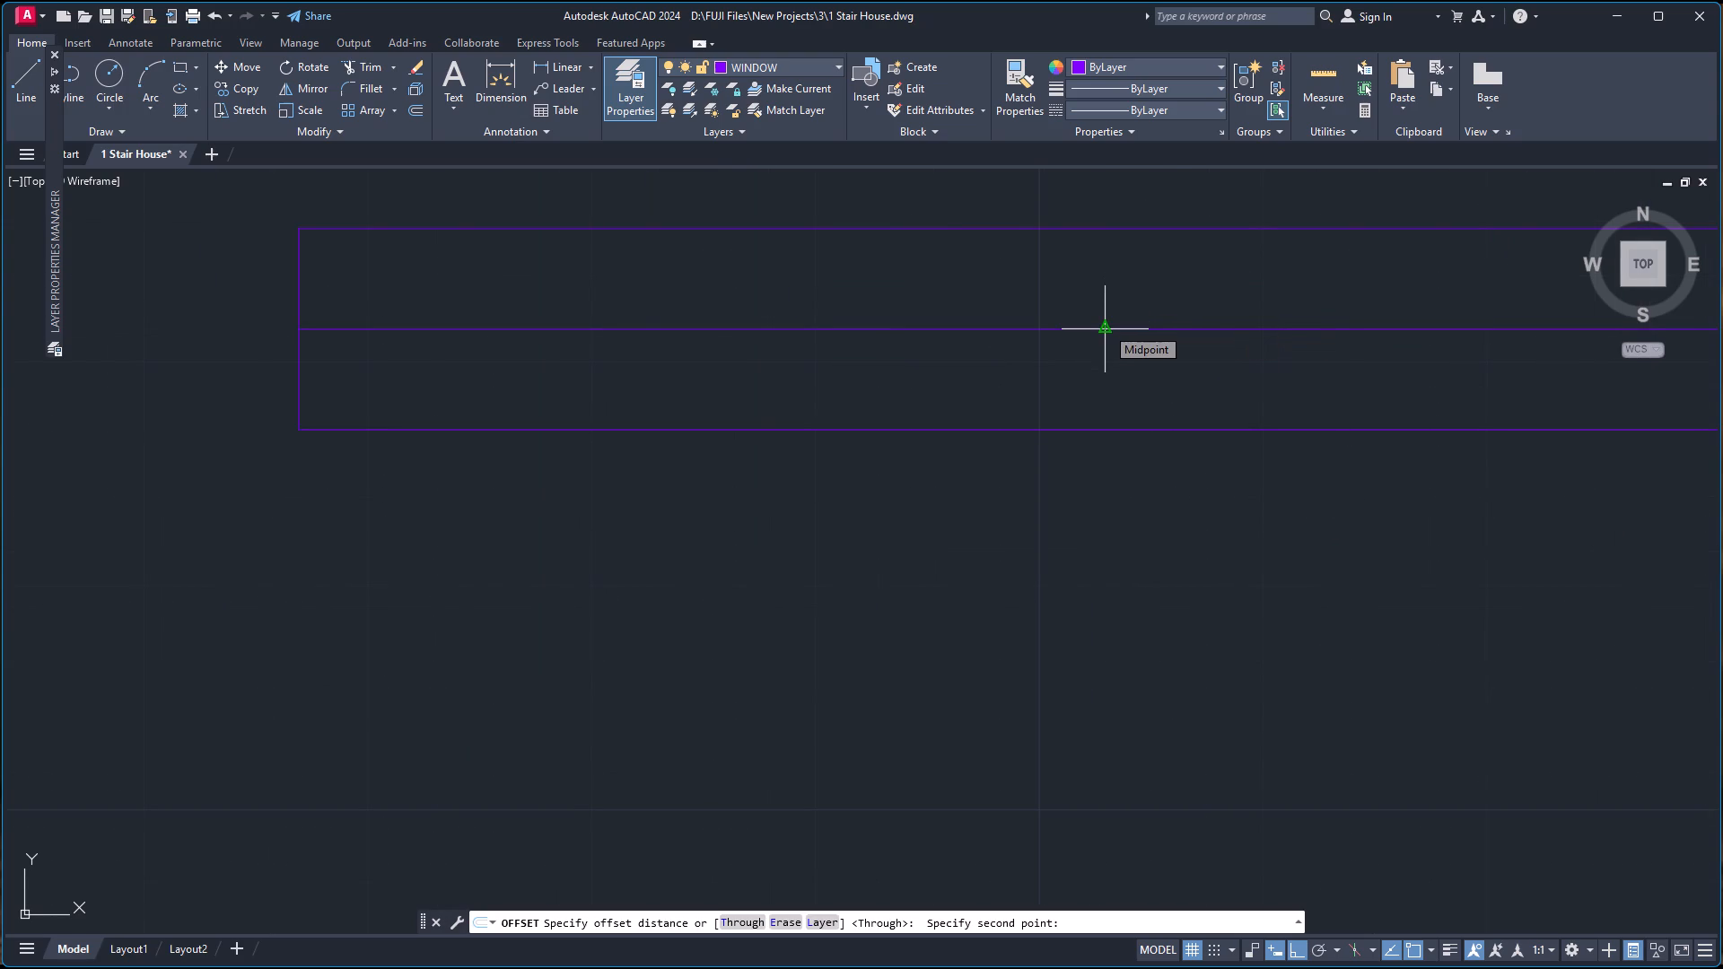
left_click(1106, 297)
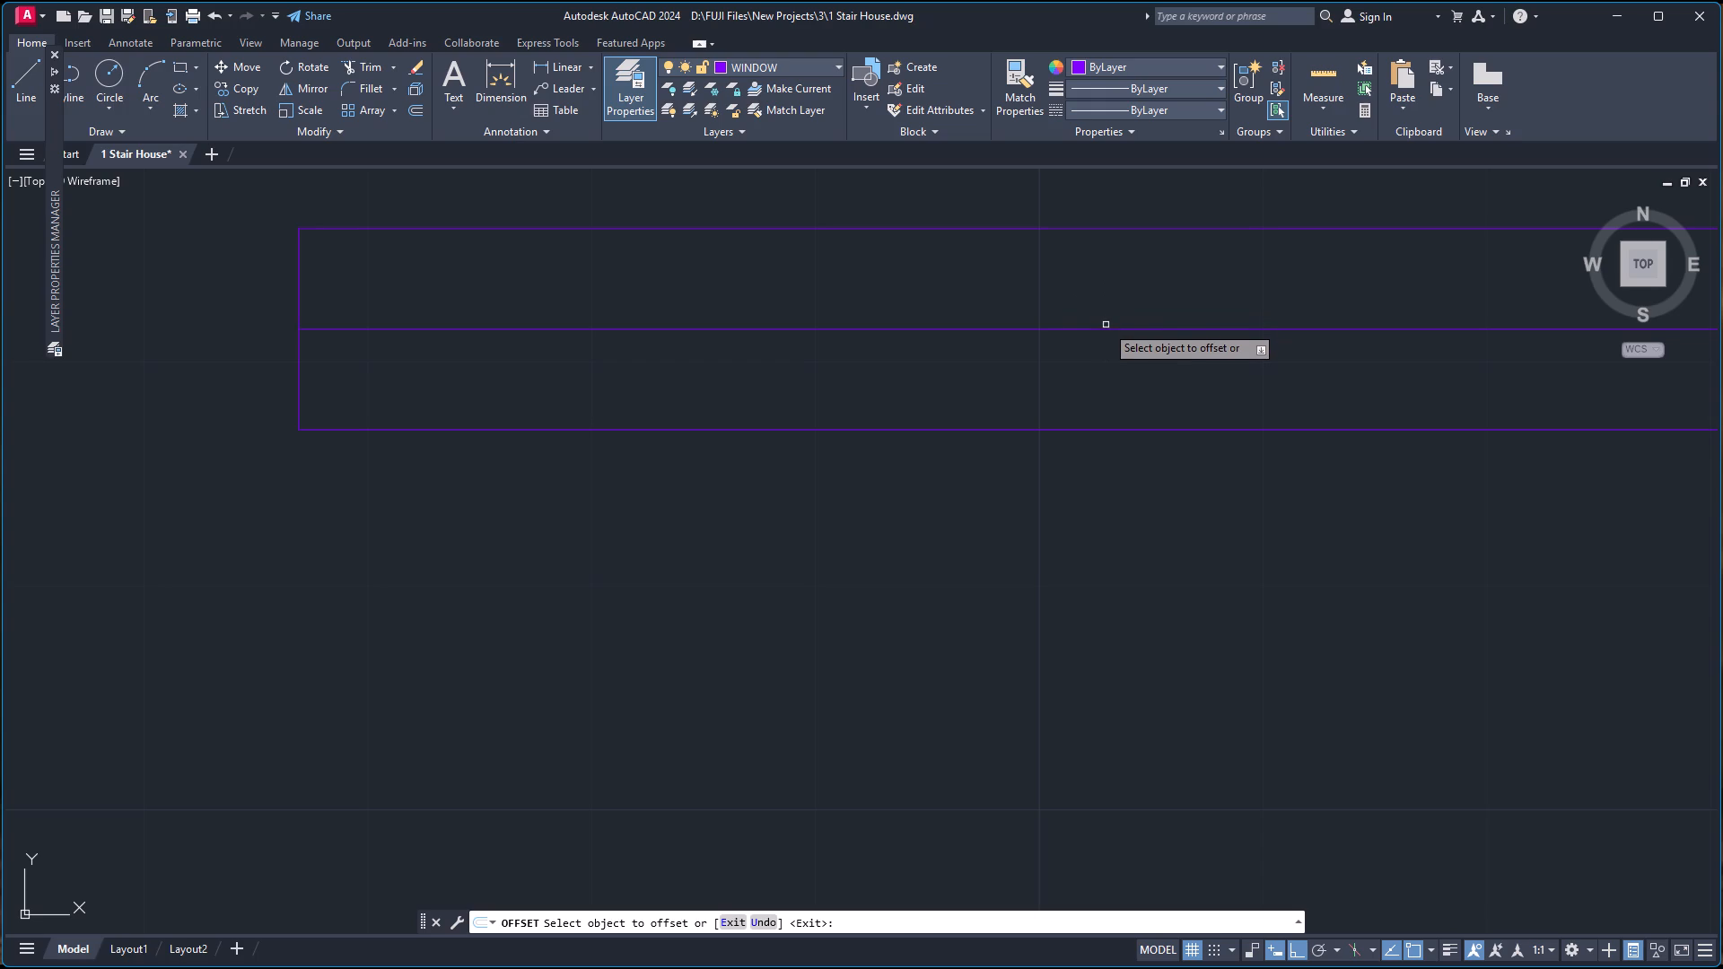
left_click(1106, 332)
left_click(1110, 331)
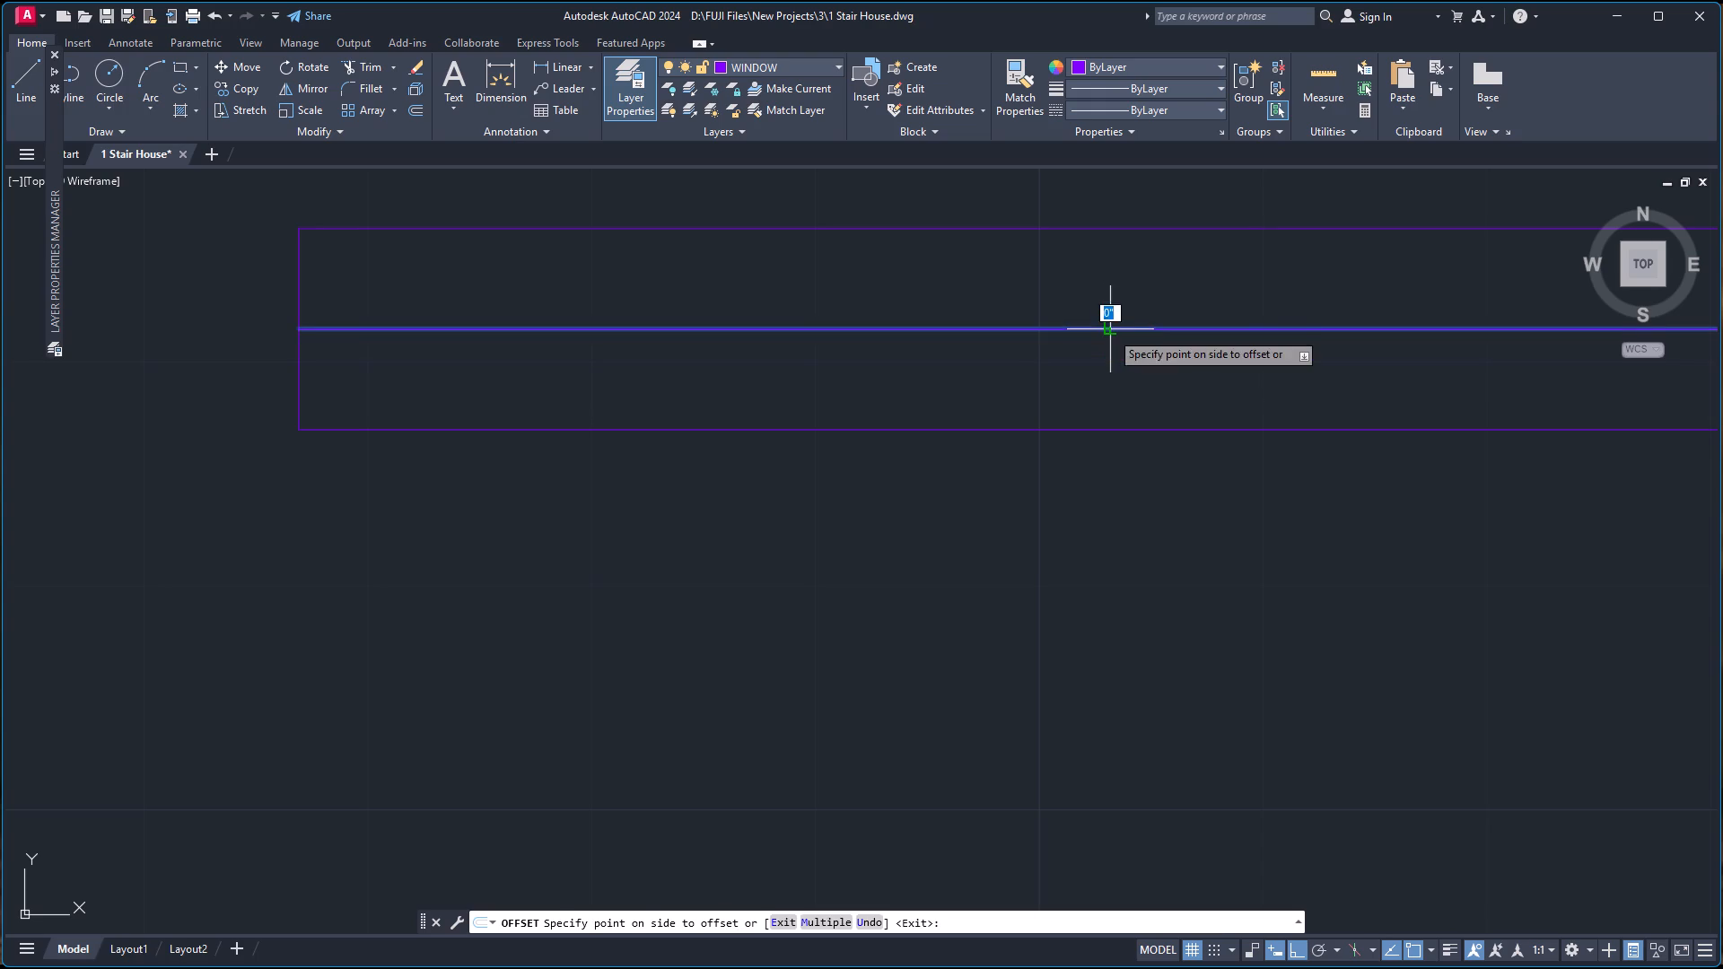
key("2")
key("Return")
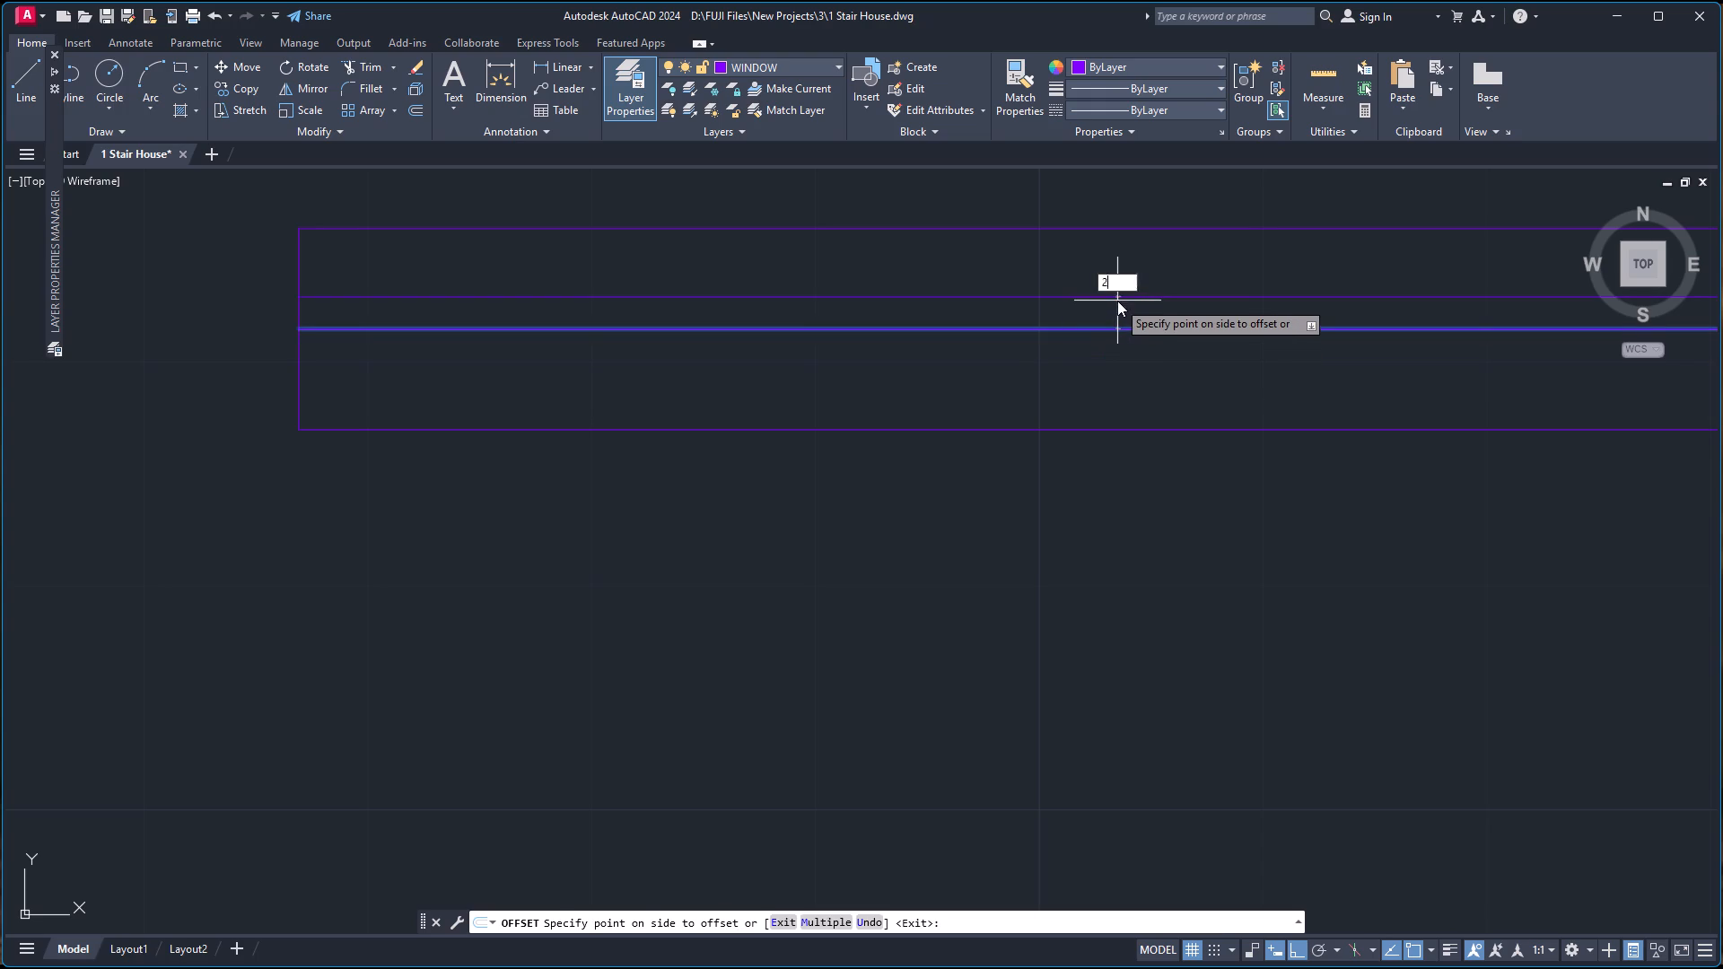
left_click(1113, 330)
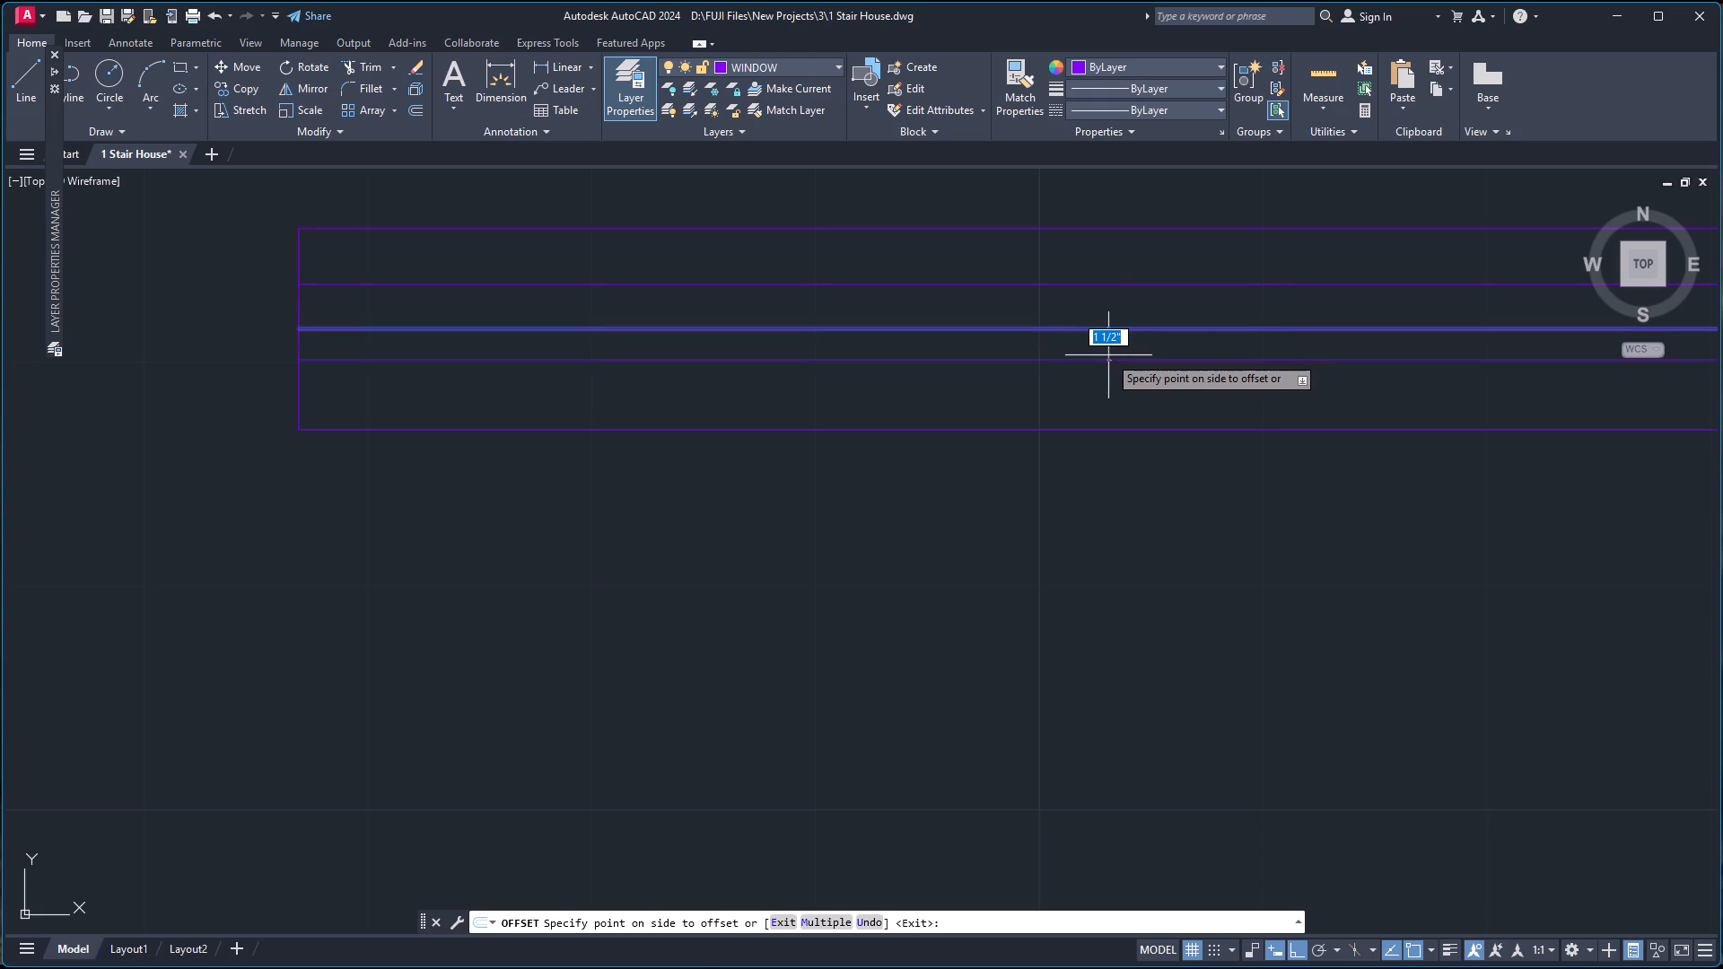
key("2")
key("Return")
scroll(1108, 354, "down", 4)
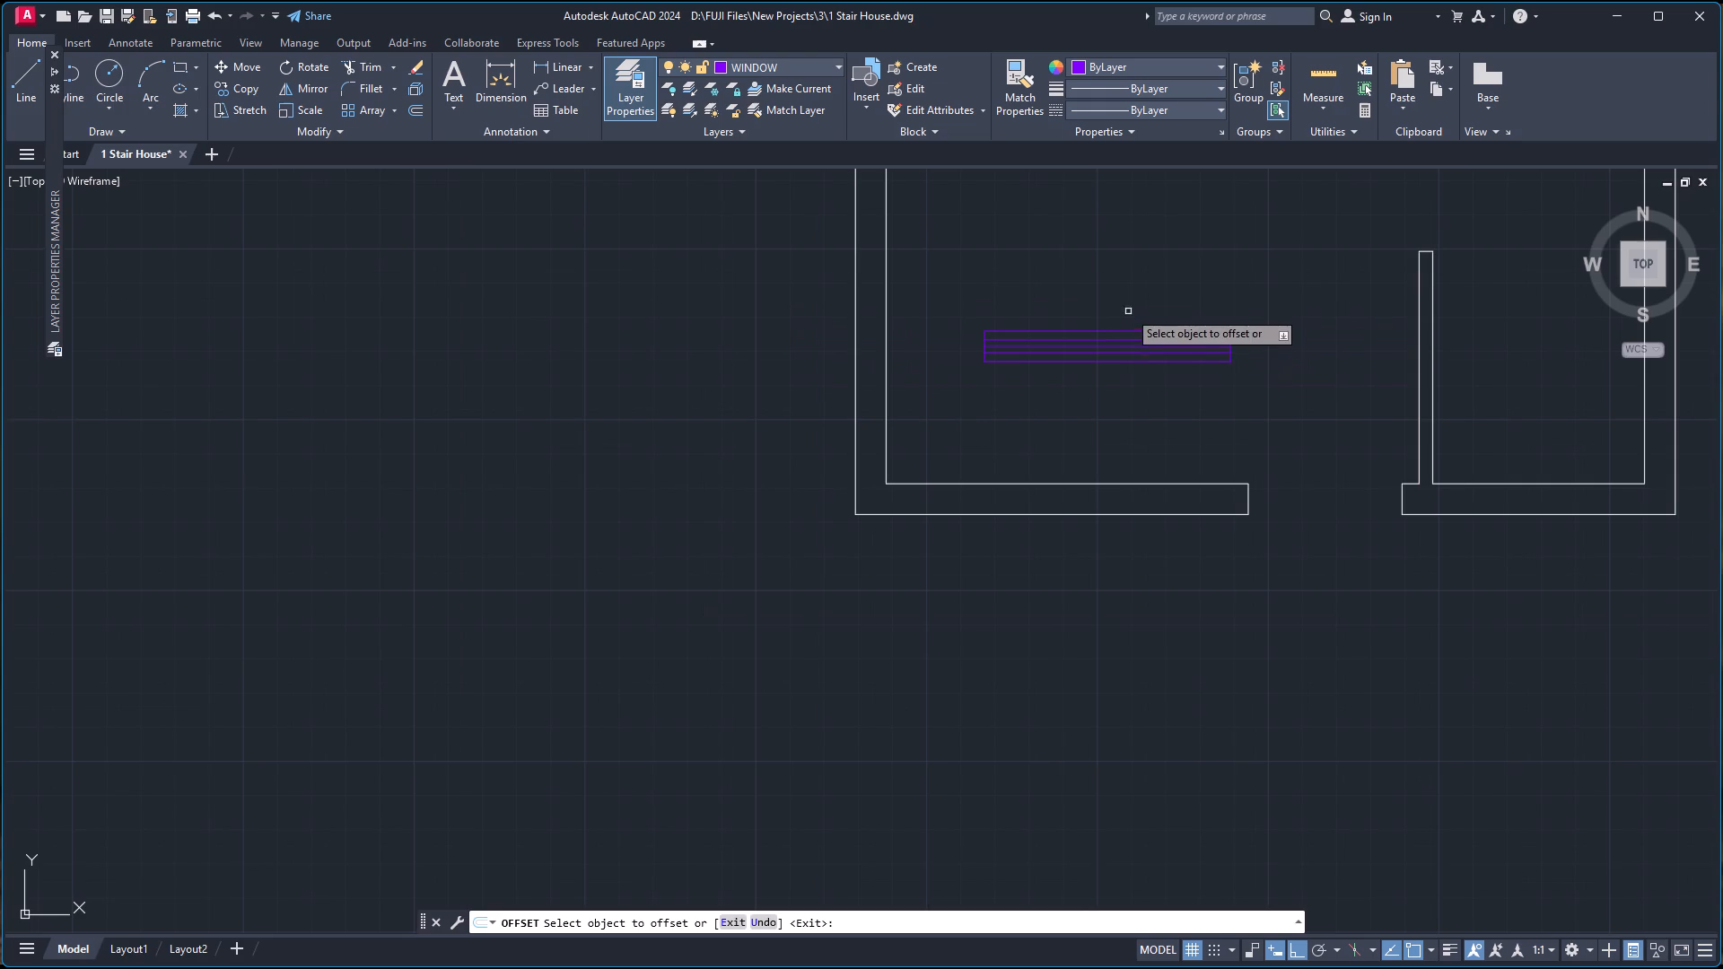
key("Escape")
Group the window rectangle and its three inner lines into one object.
left_click(963, 303)
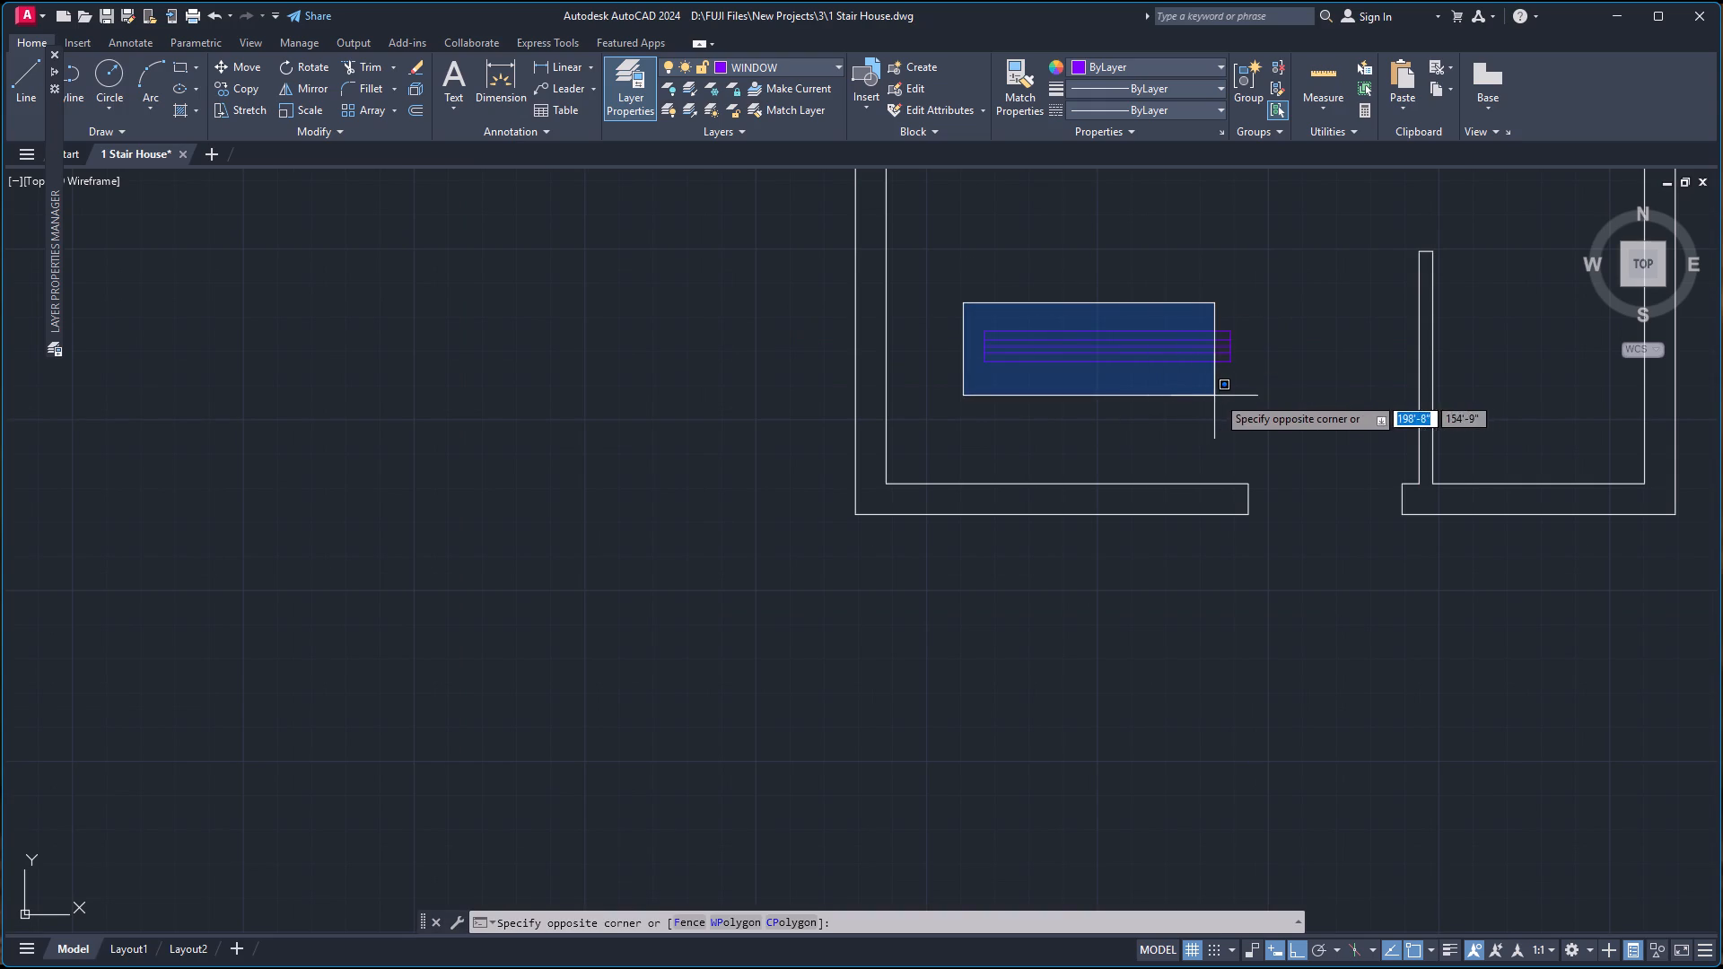
left_click(1250, 397)
key("g")
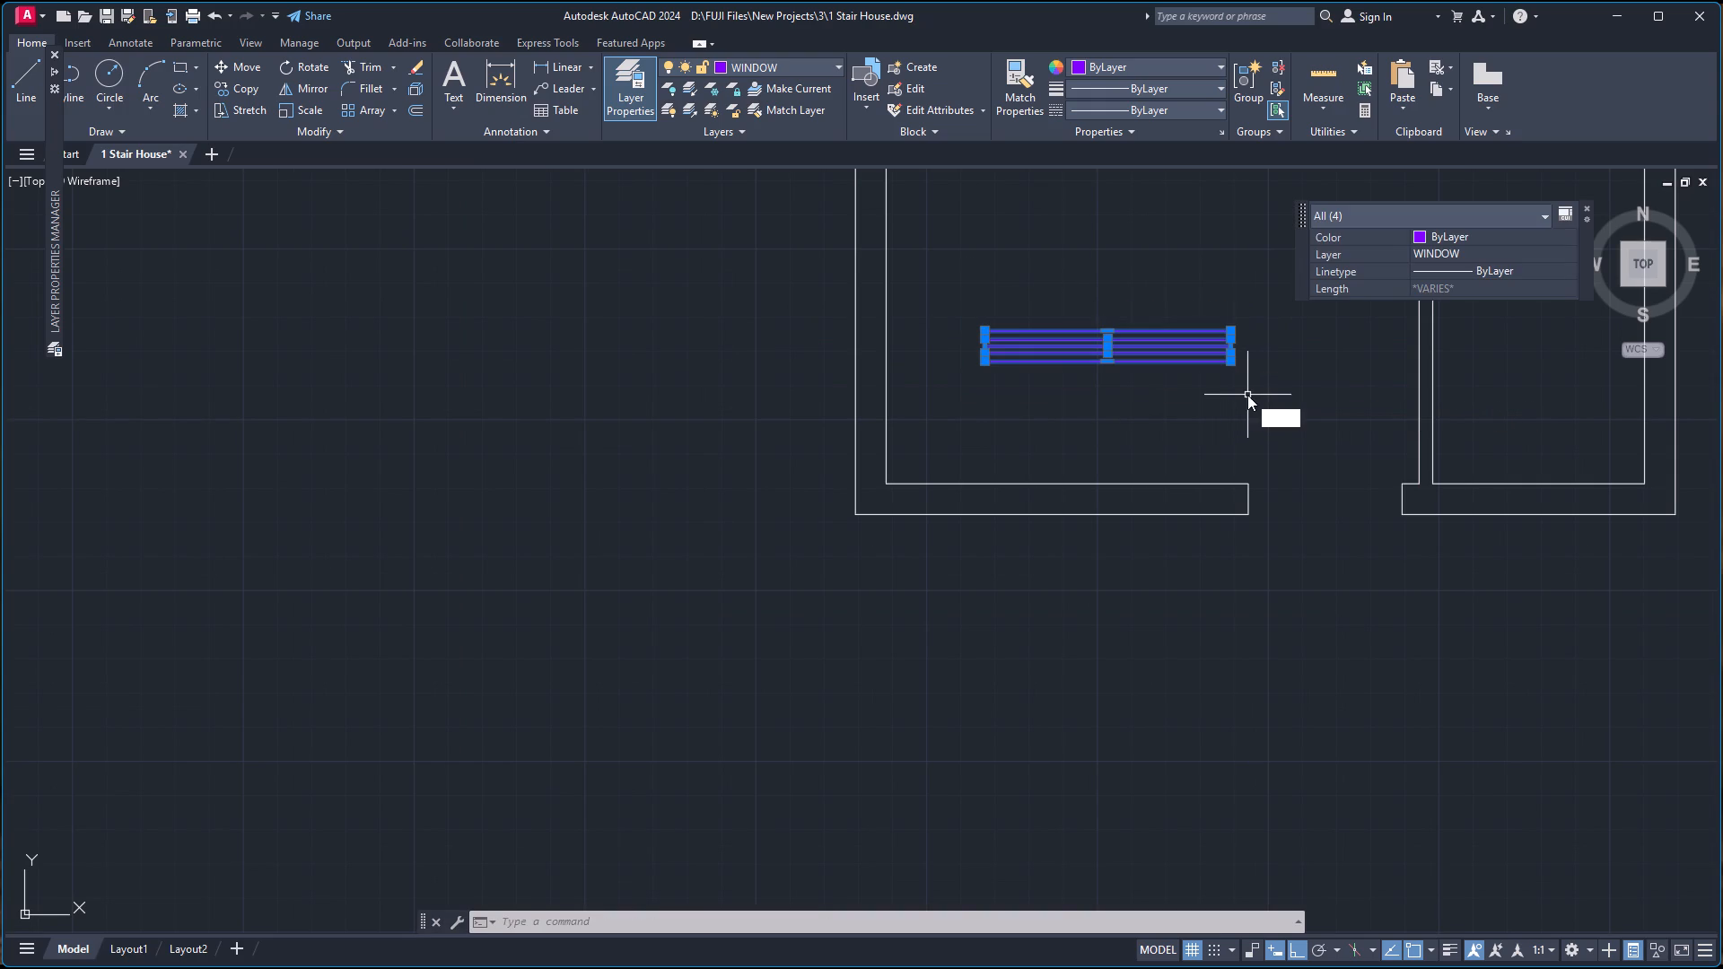
key("Return")
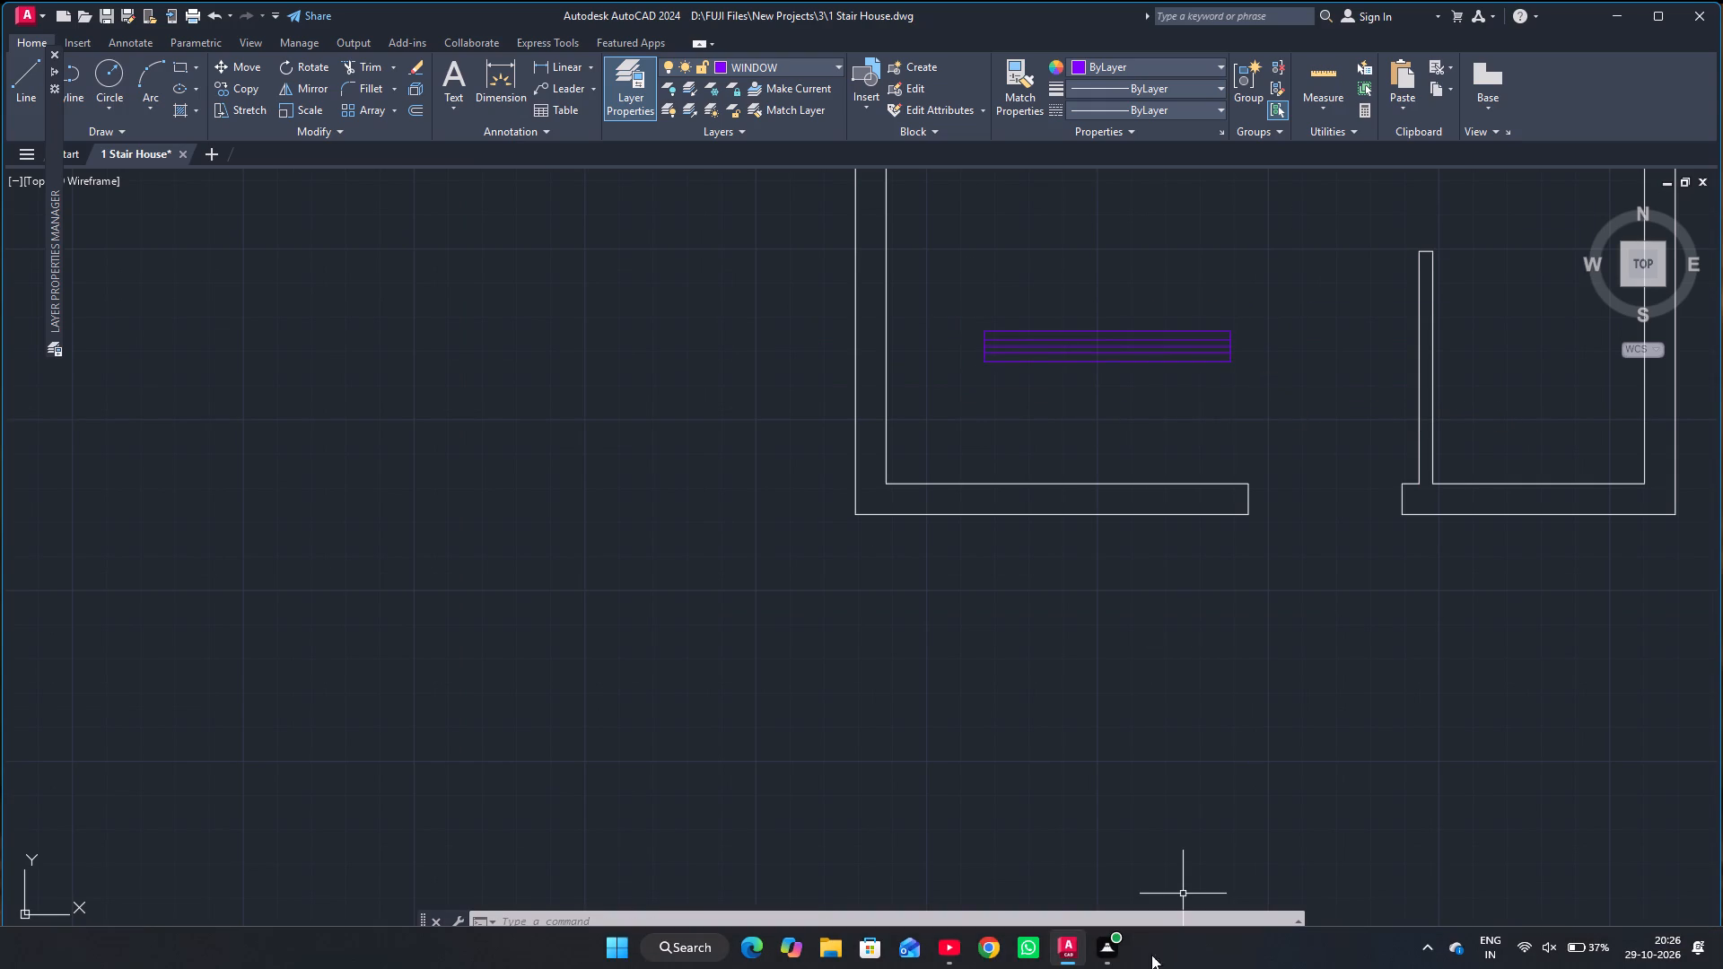
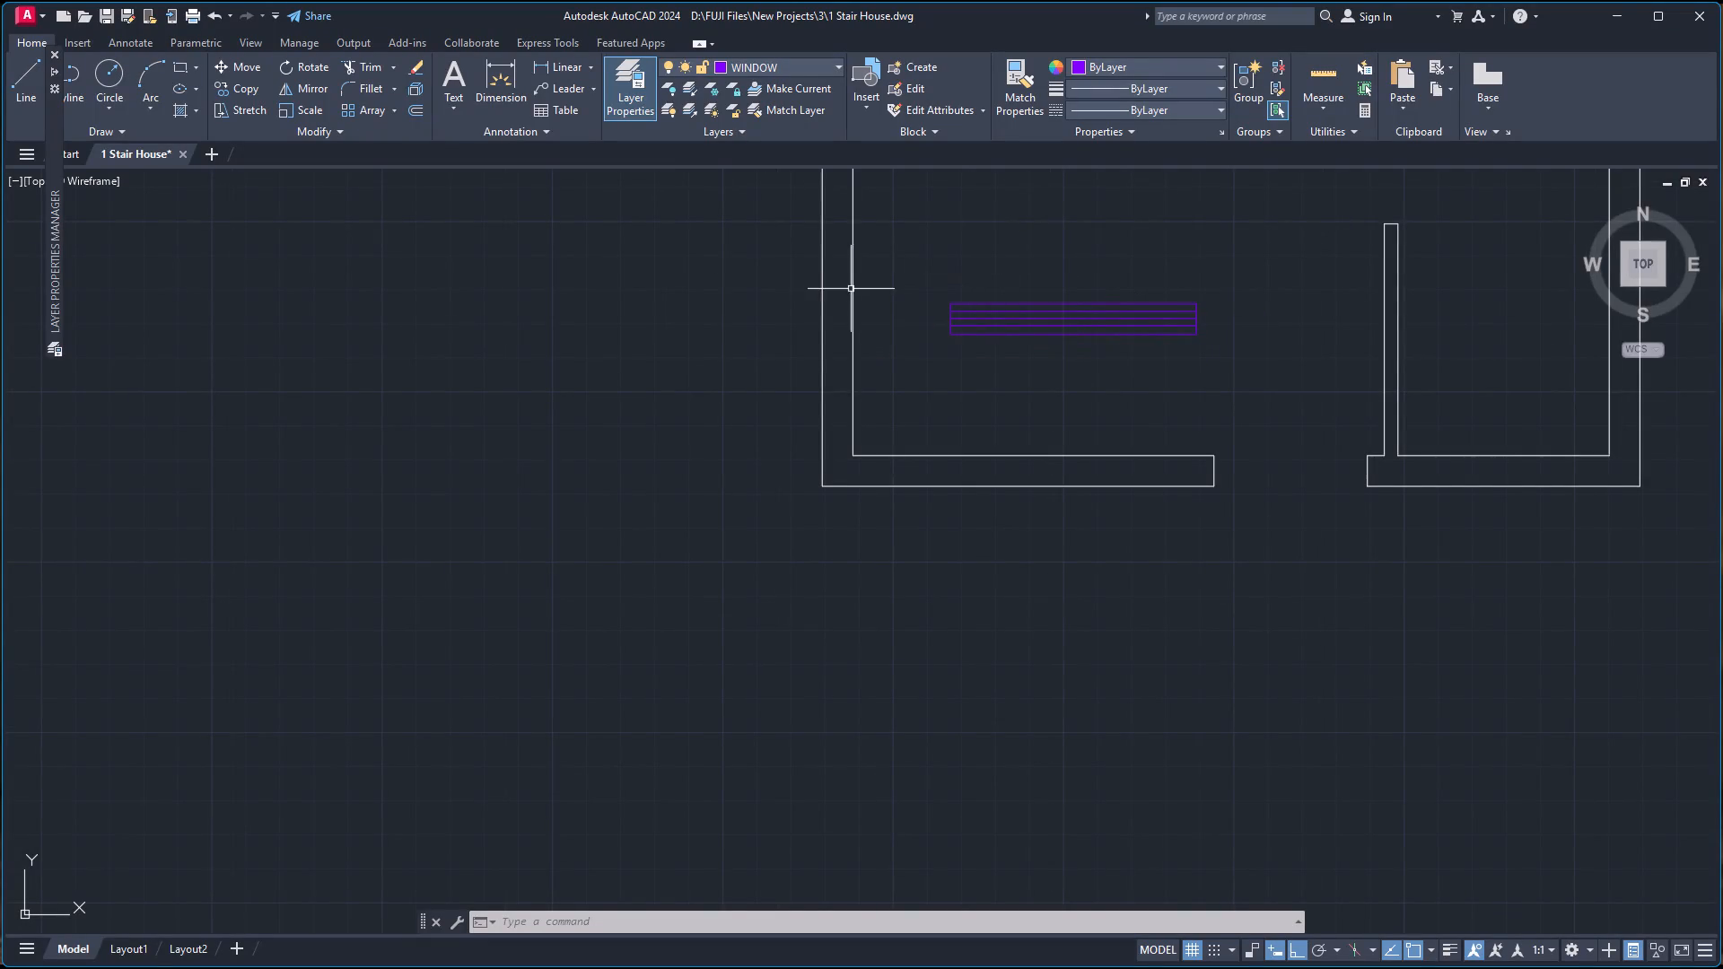
Copy the grouped window from its lower edge's midpoint into the original plan's bottom wall, centred between the wall segment's left corner and the door opening.
left_click(933, 258)
left_click(1272, 366)
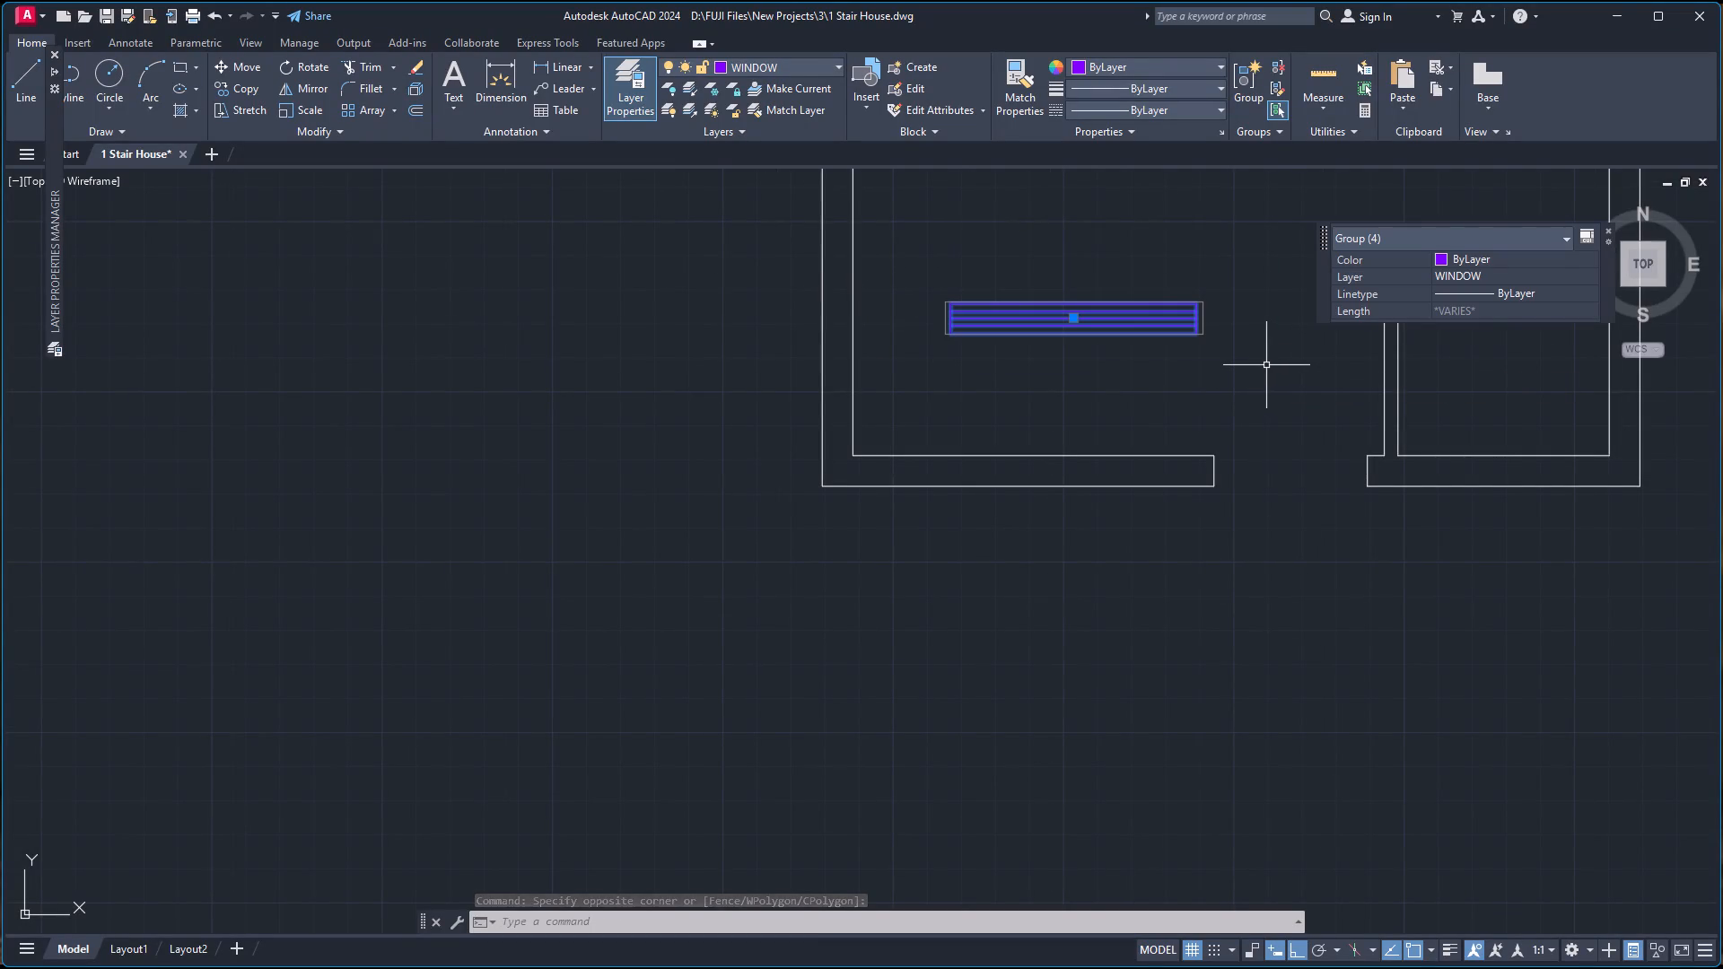
type("CO")
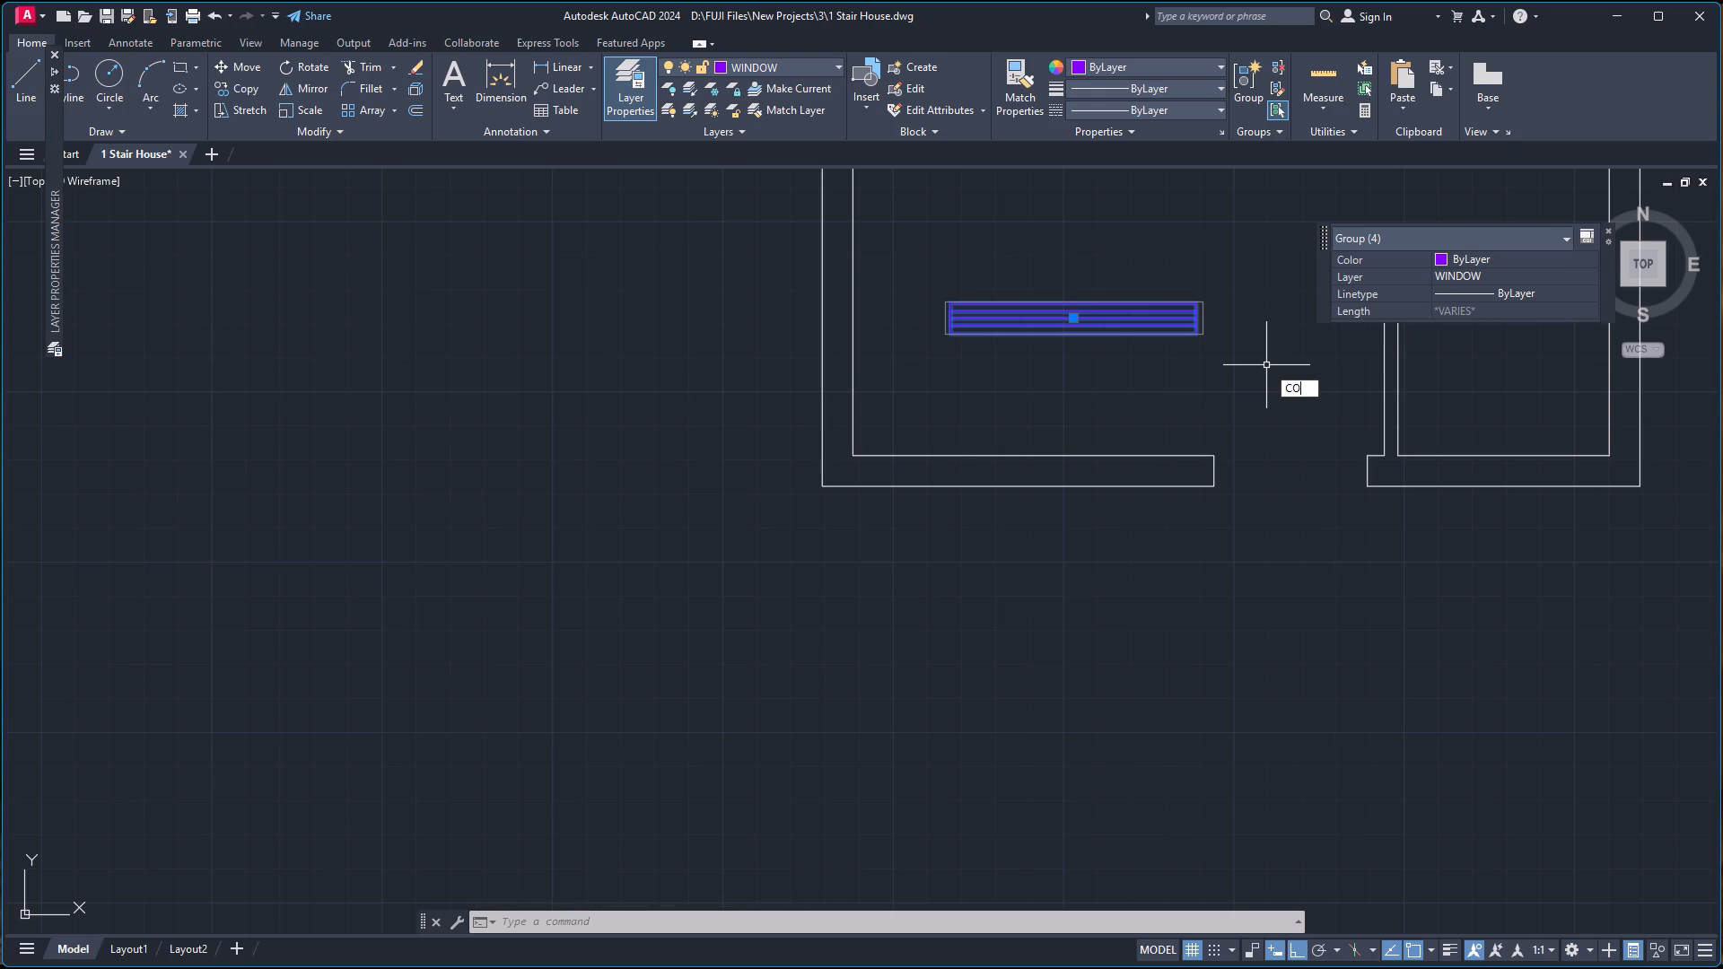
key("Return")
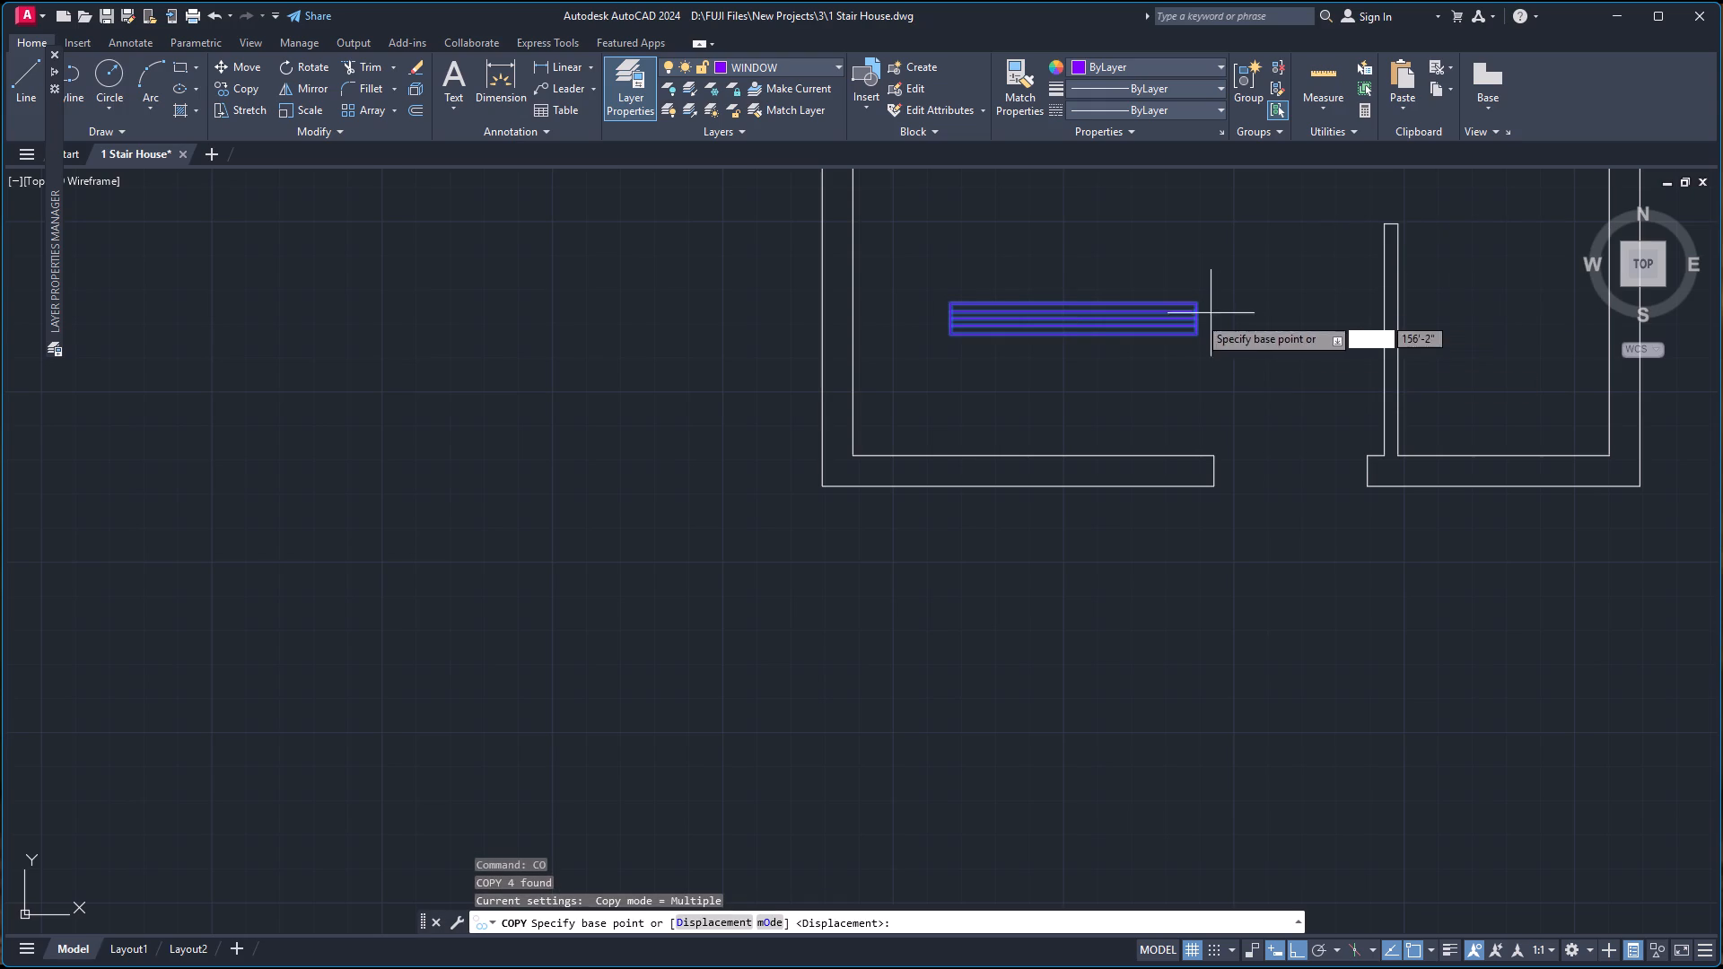
left_click(1072, 334)
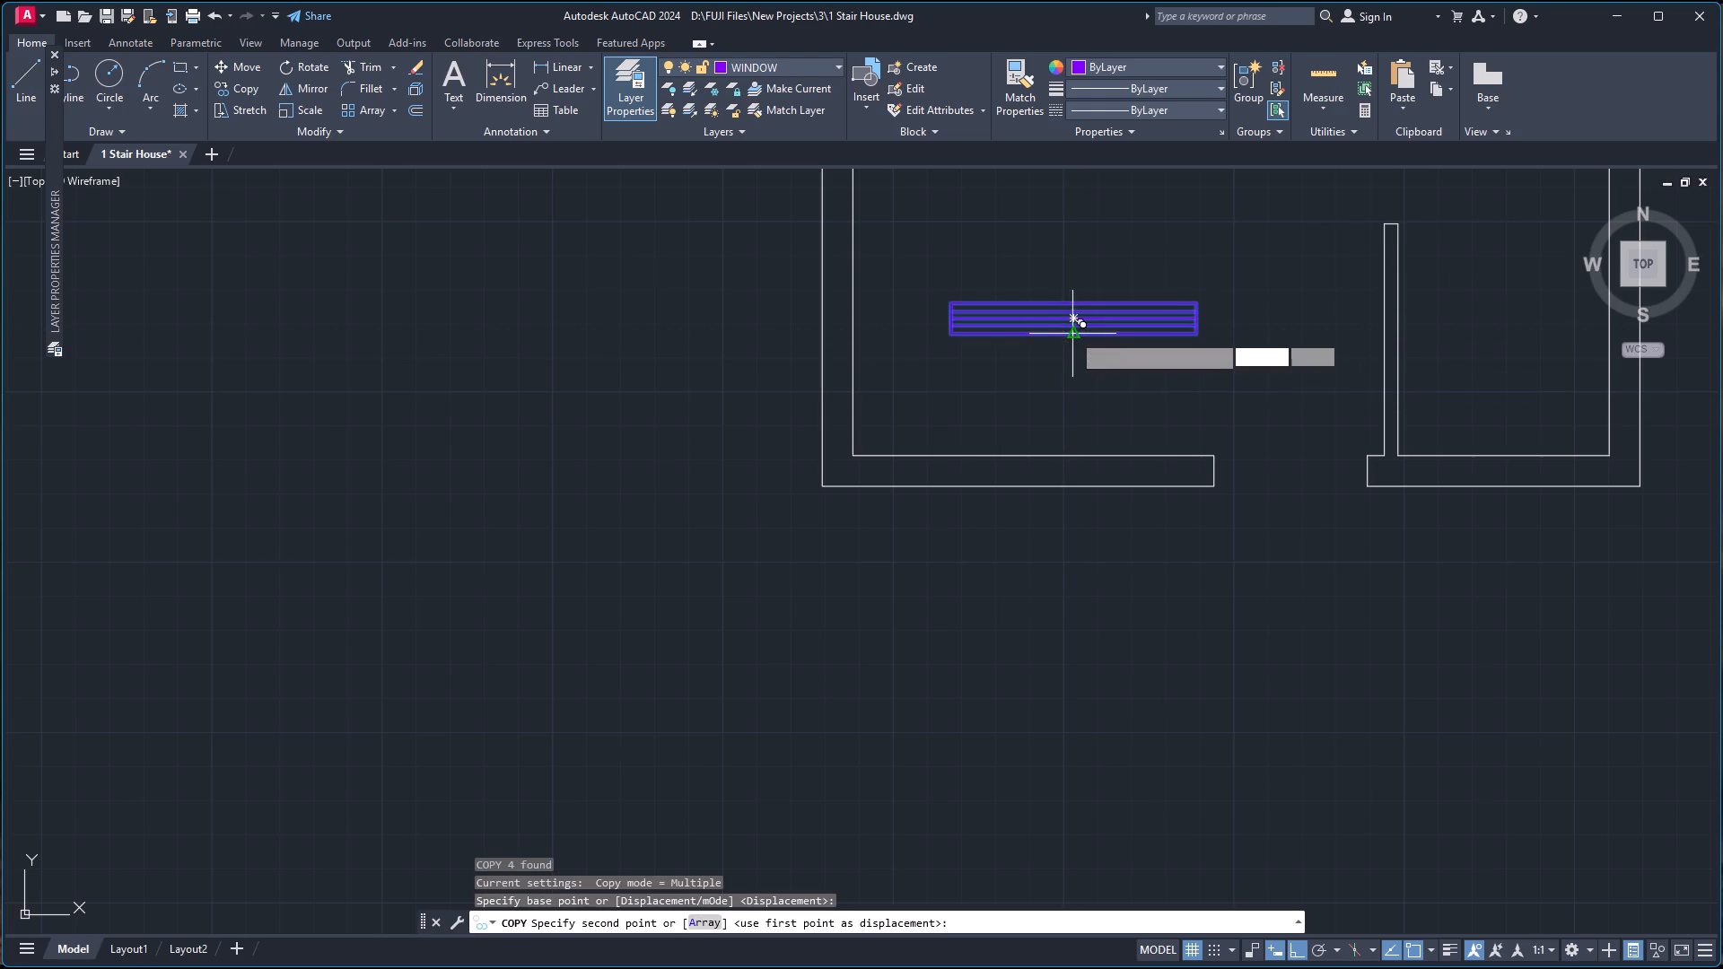
scroll(1031, 436, "down", 2)
scroll(1024, 444, "up", 2)
right_click(1024, 441)
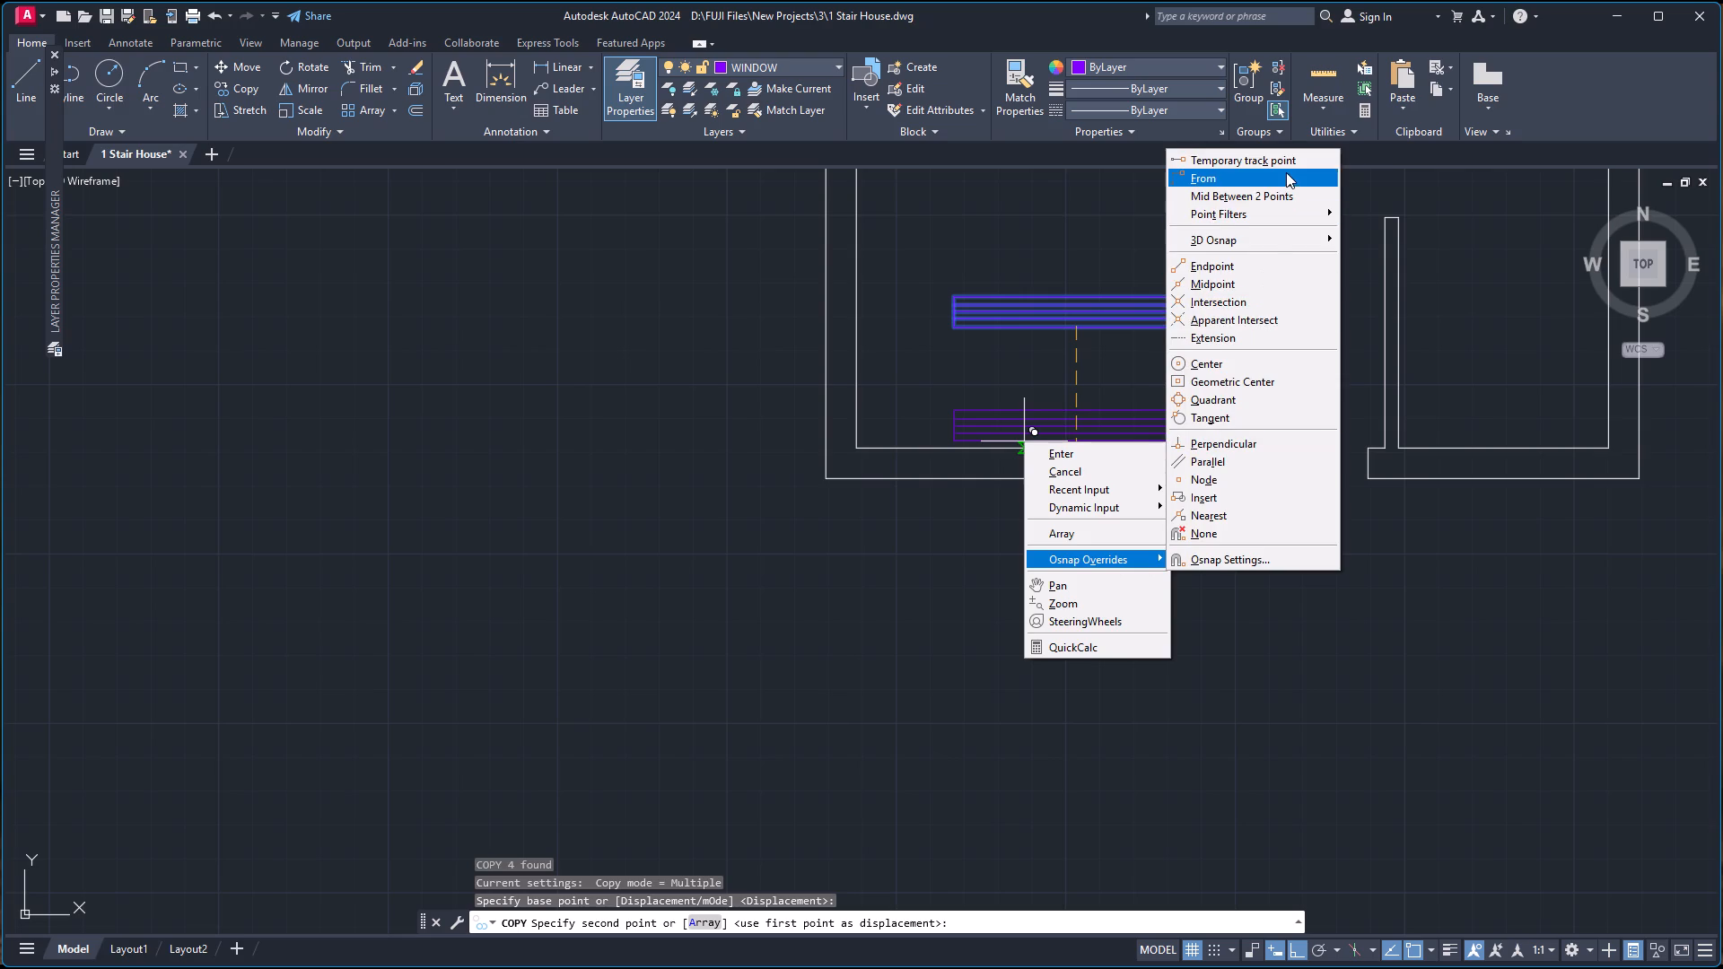
left_click(1286, 194)
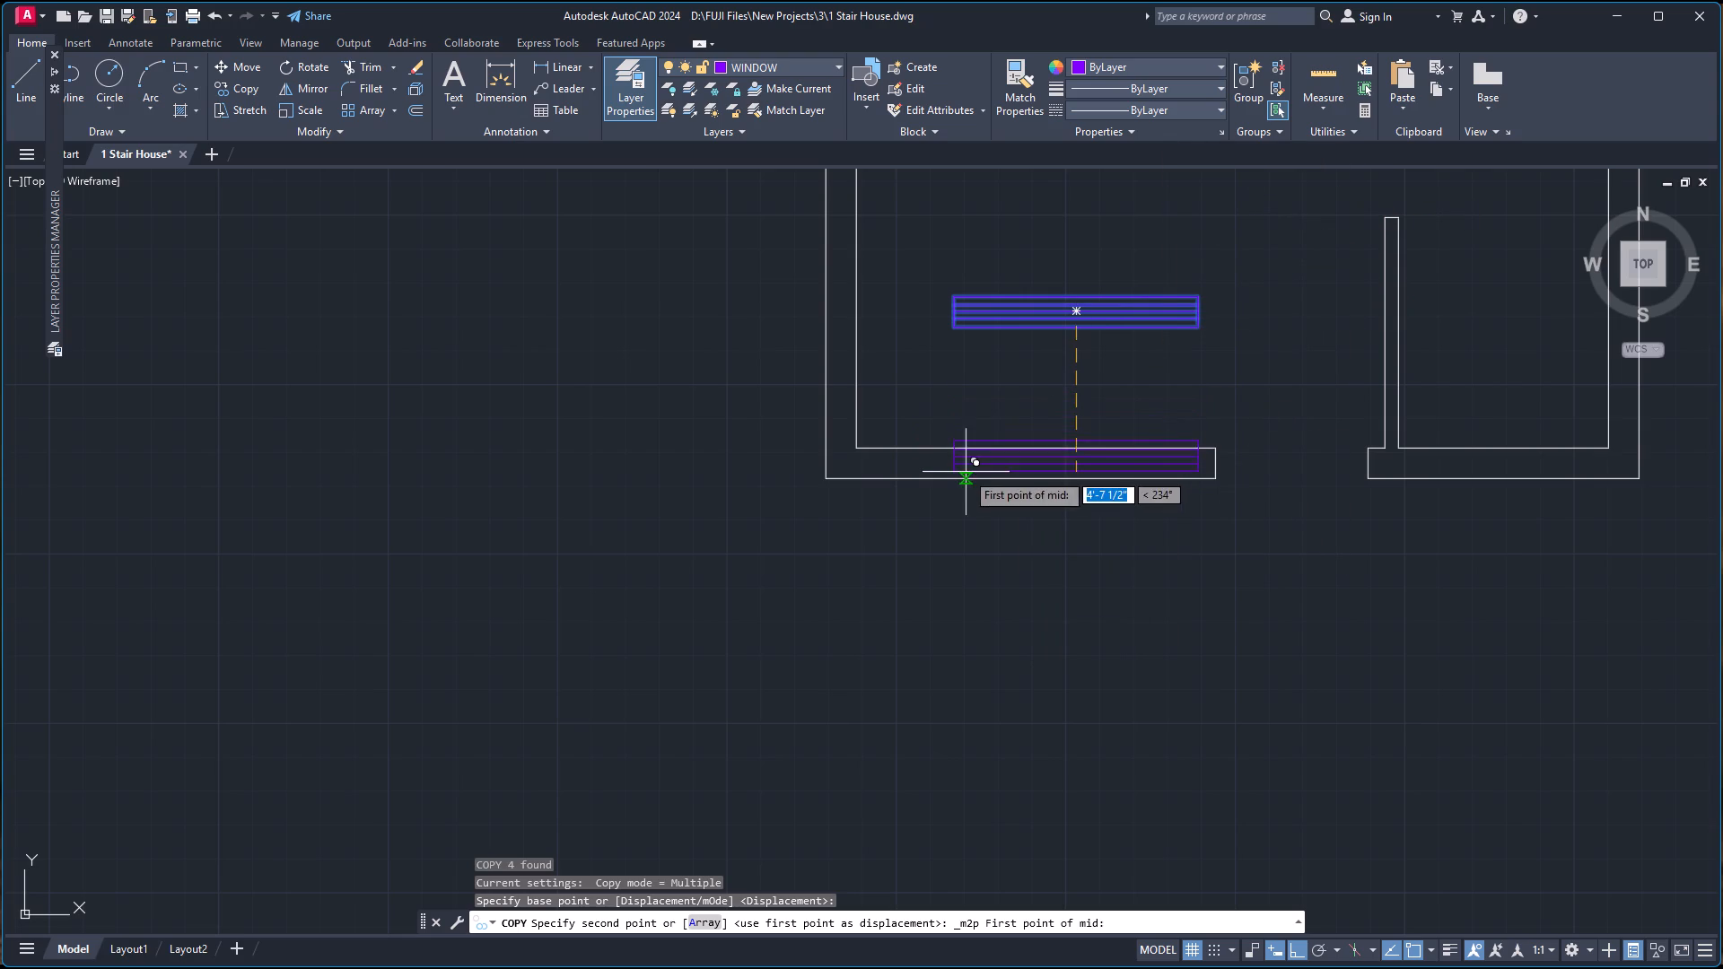
left_click(827, 477)
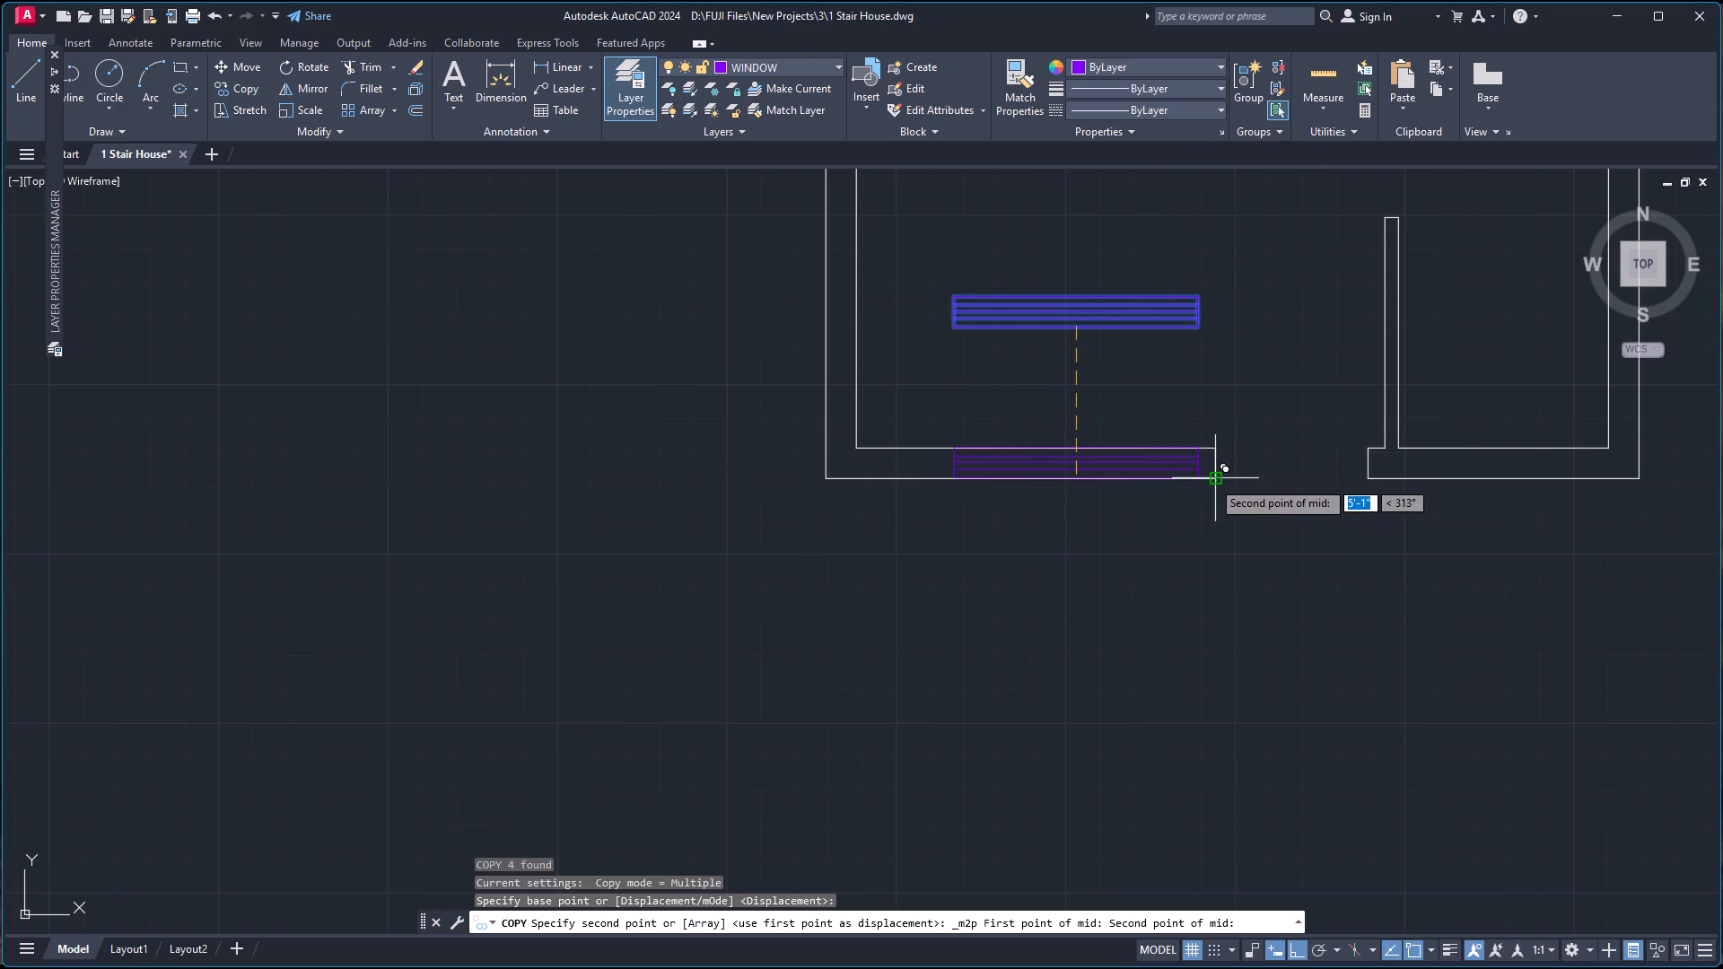
left_click(1211, 480)
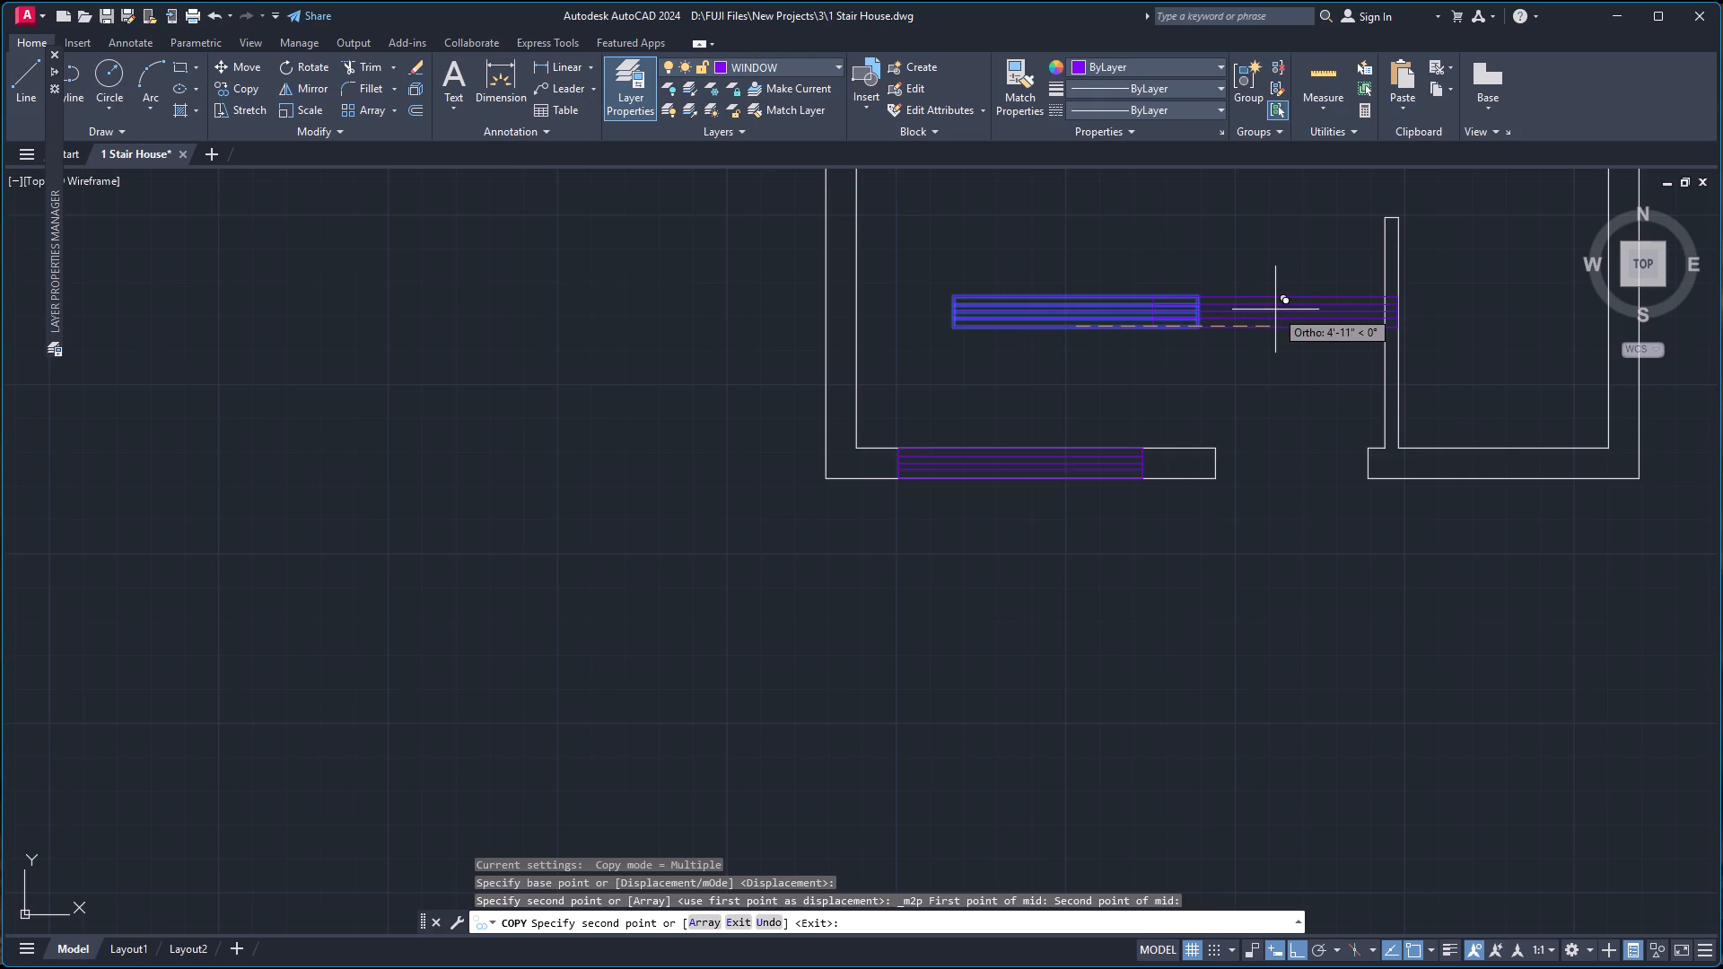
Place another window copy in the original plan's top wall, centred between the upper-left room's two inner corners.
scroll(1220, 302, "down", 2)
scroll(1133, 261, "down", 2)
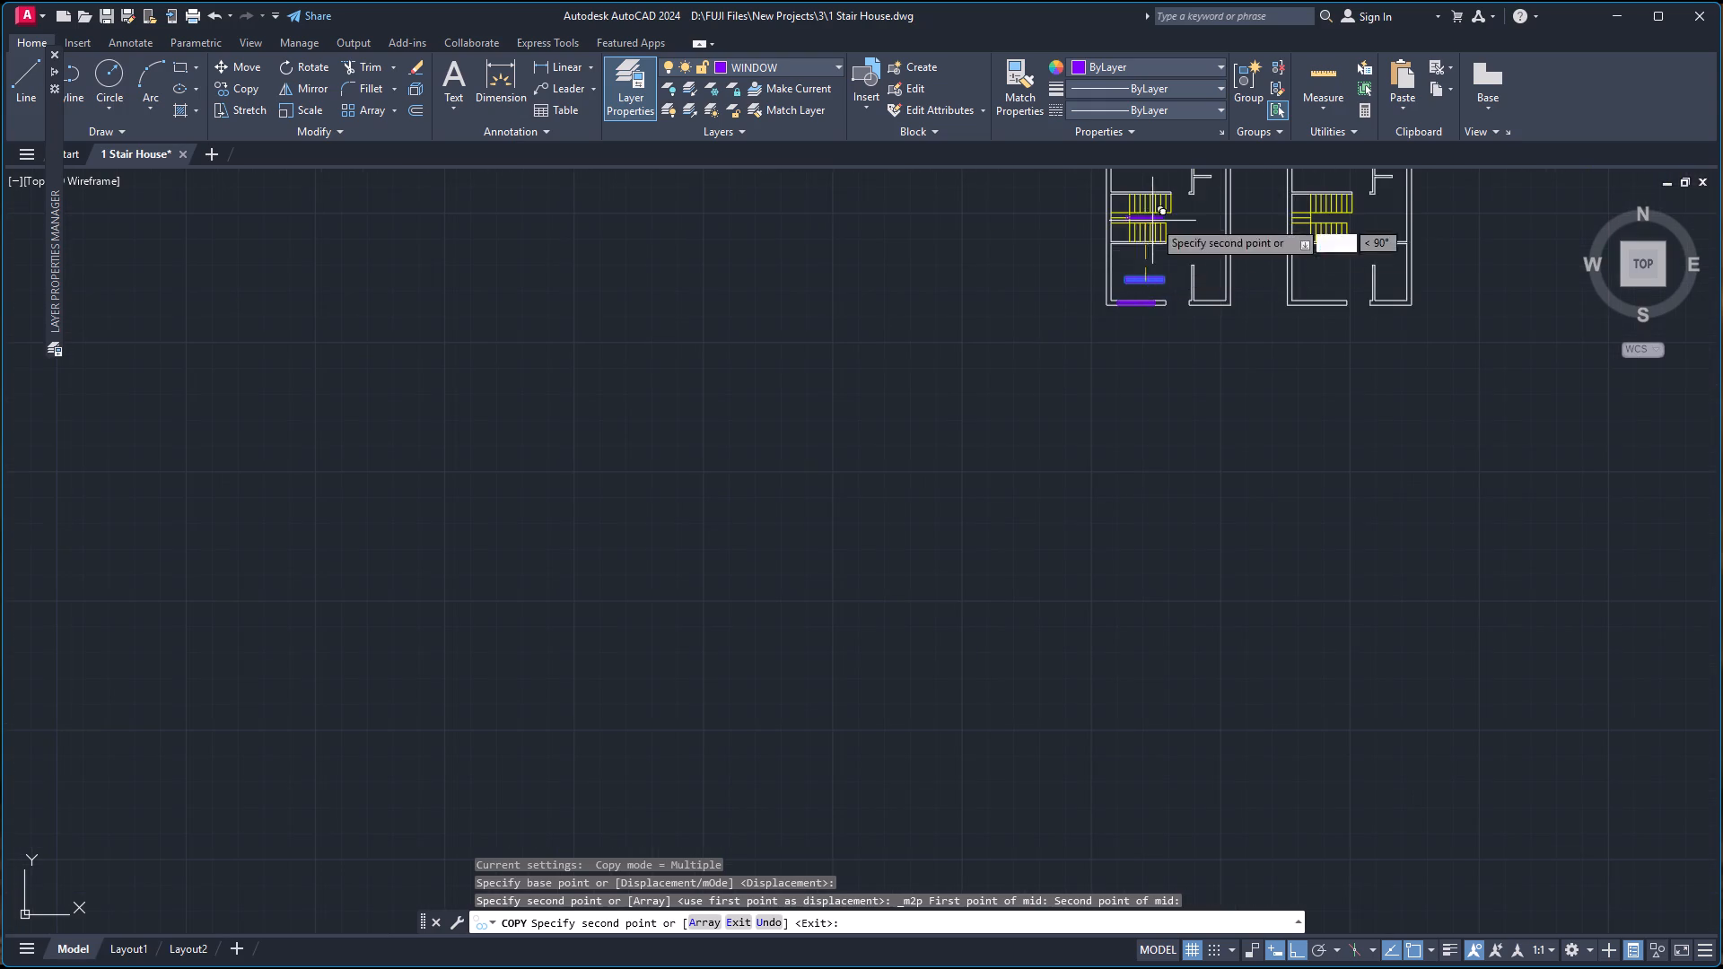
scroll(1153, 218, "down", 3)
scroll(1159, 183, "up", 6)
scroll(1079, 284, "up", 2)
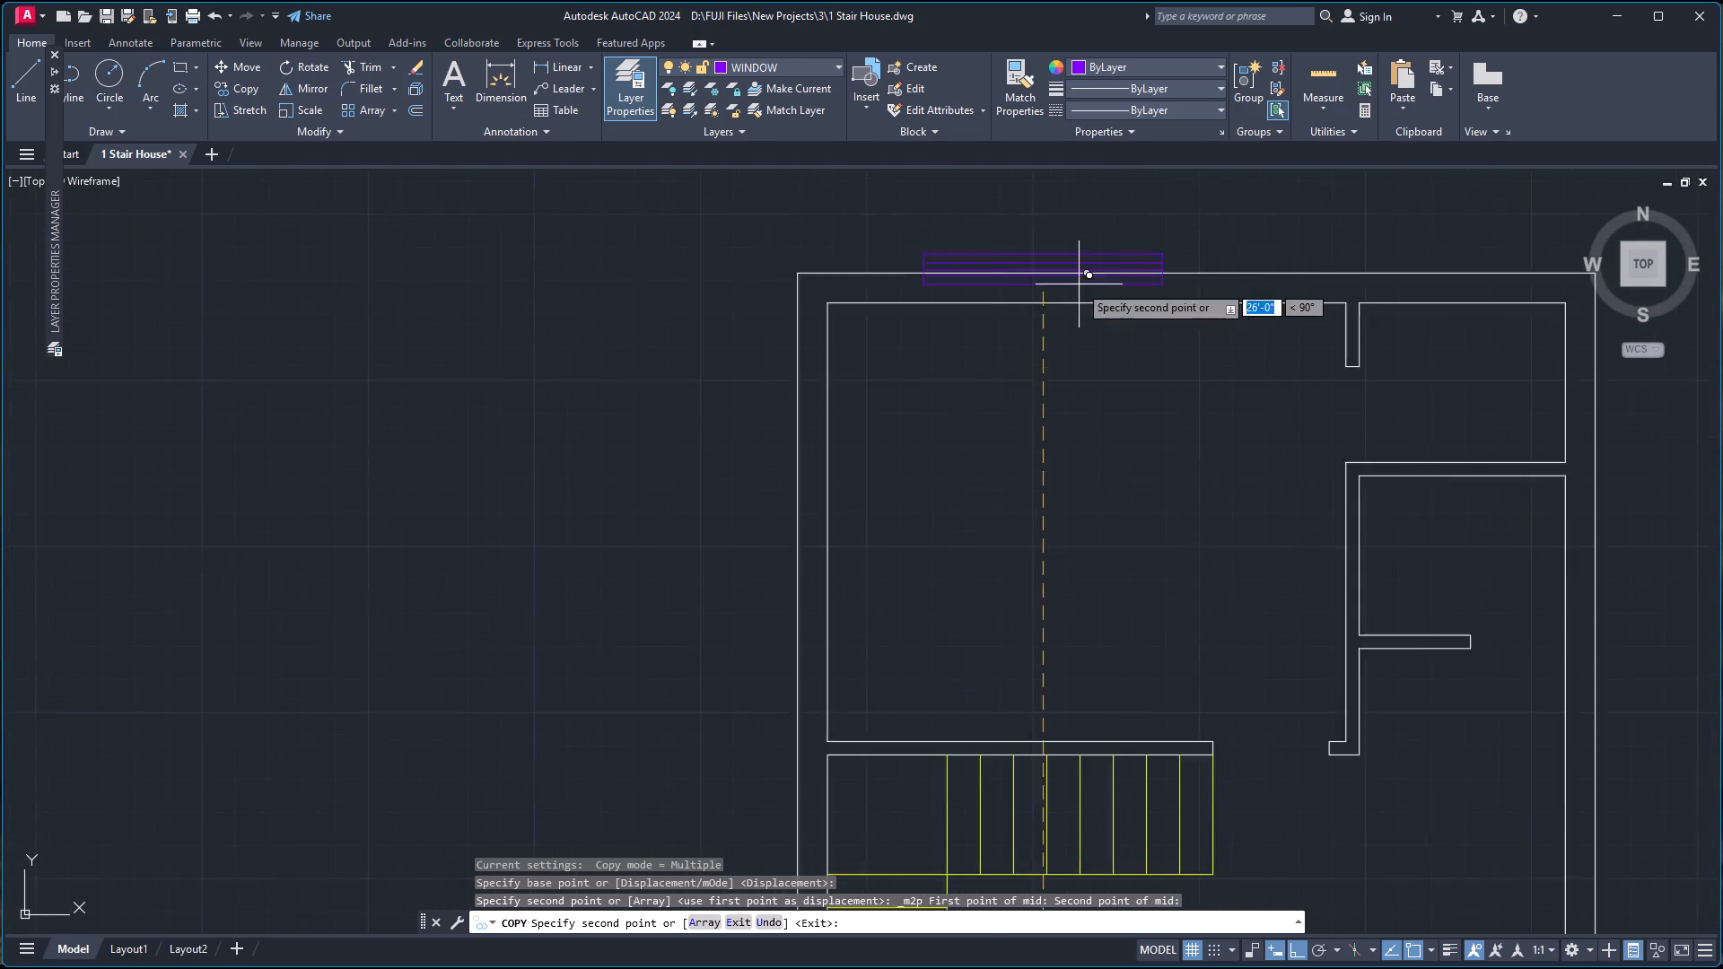
right_click(1047, 435)
left_click(1139, 576)
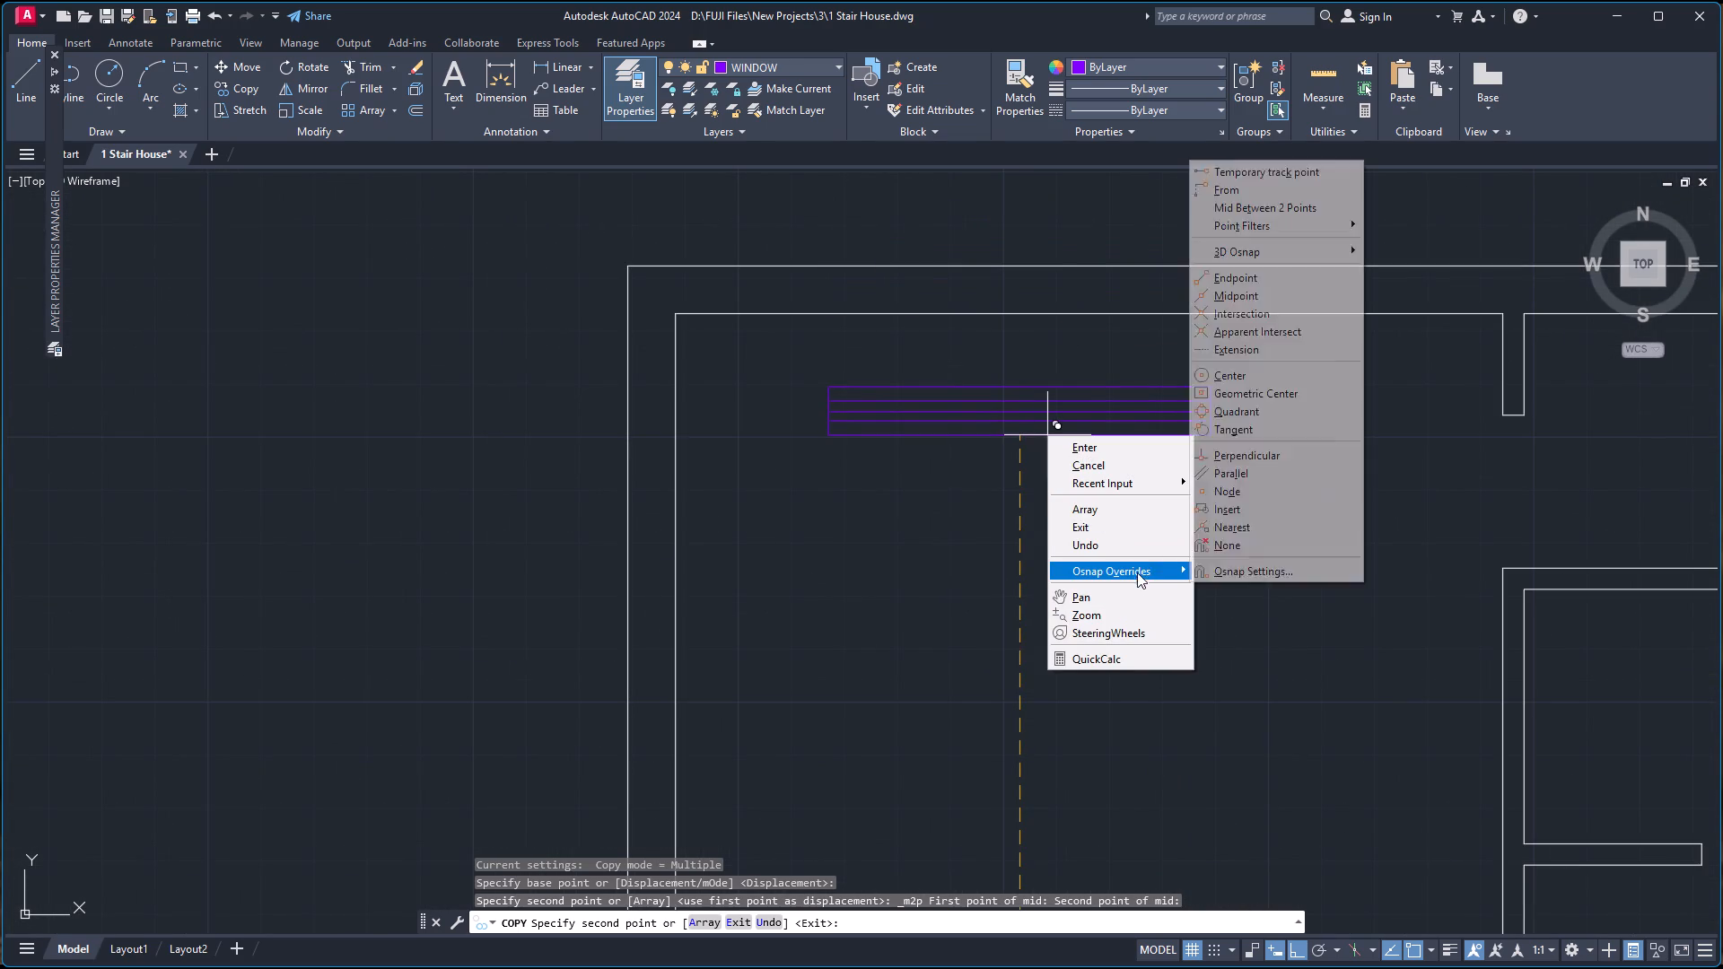
left_click(1309, 201)
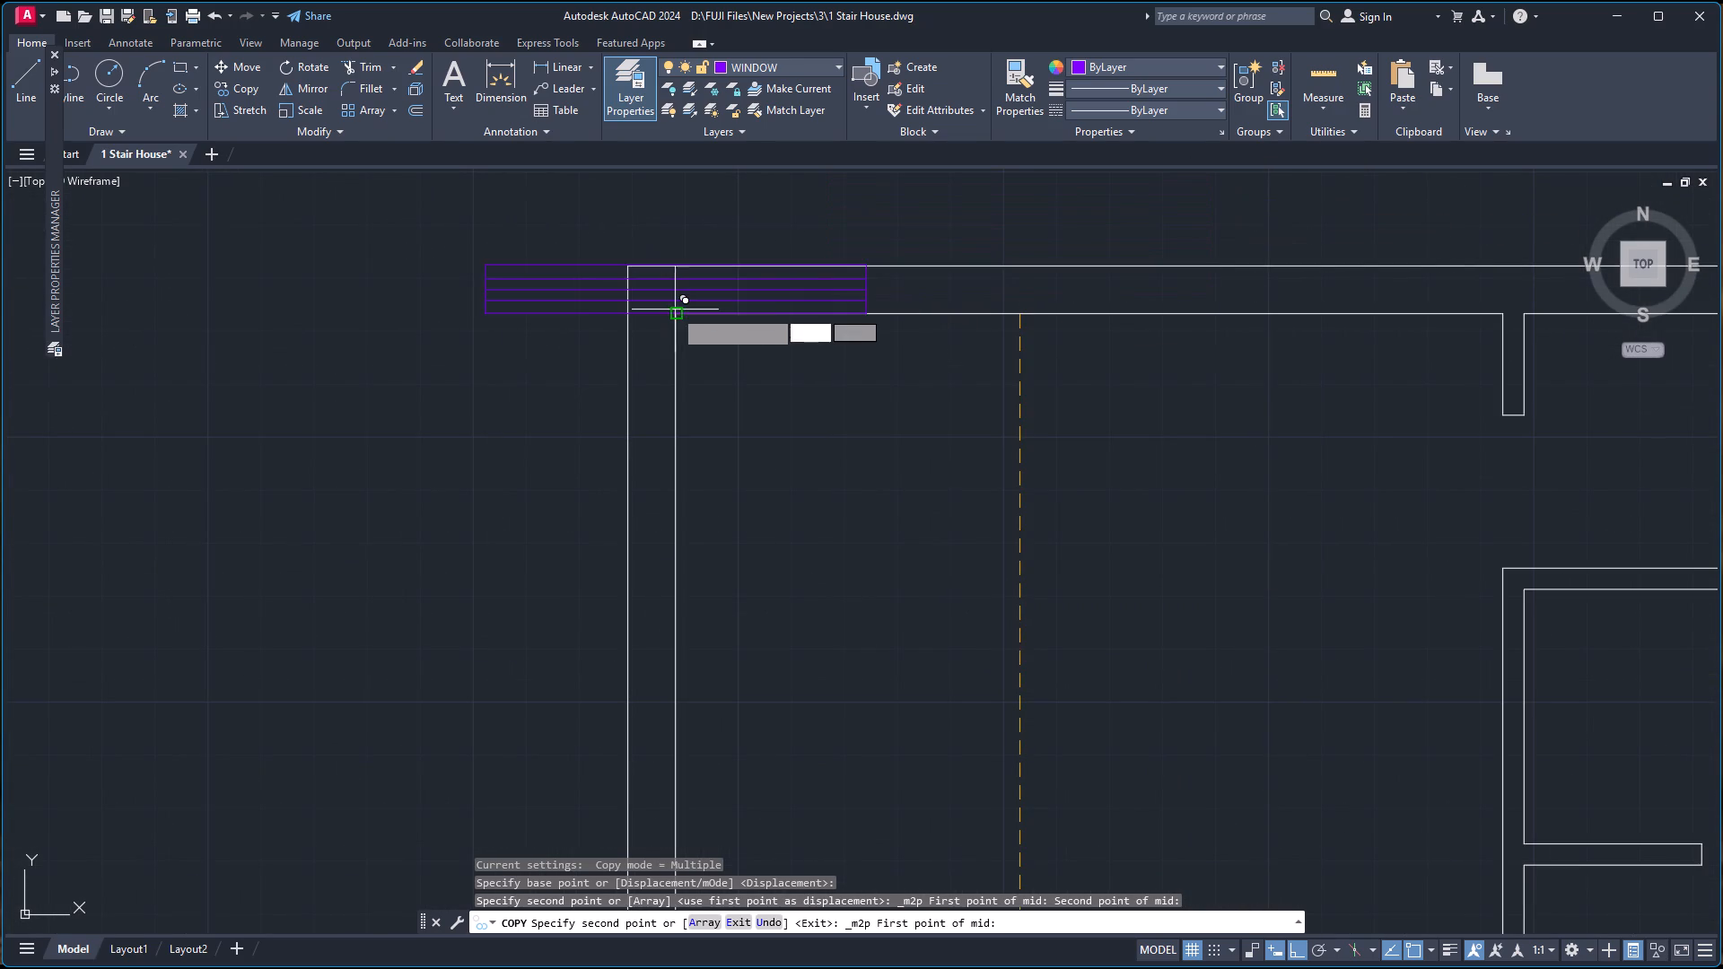
left_click(674, 310)
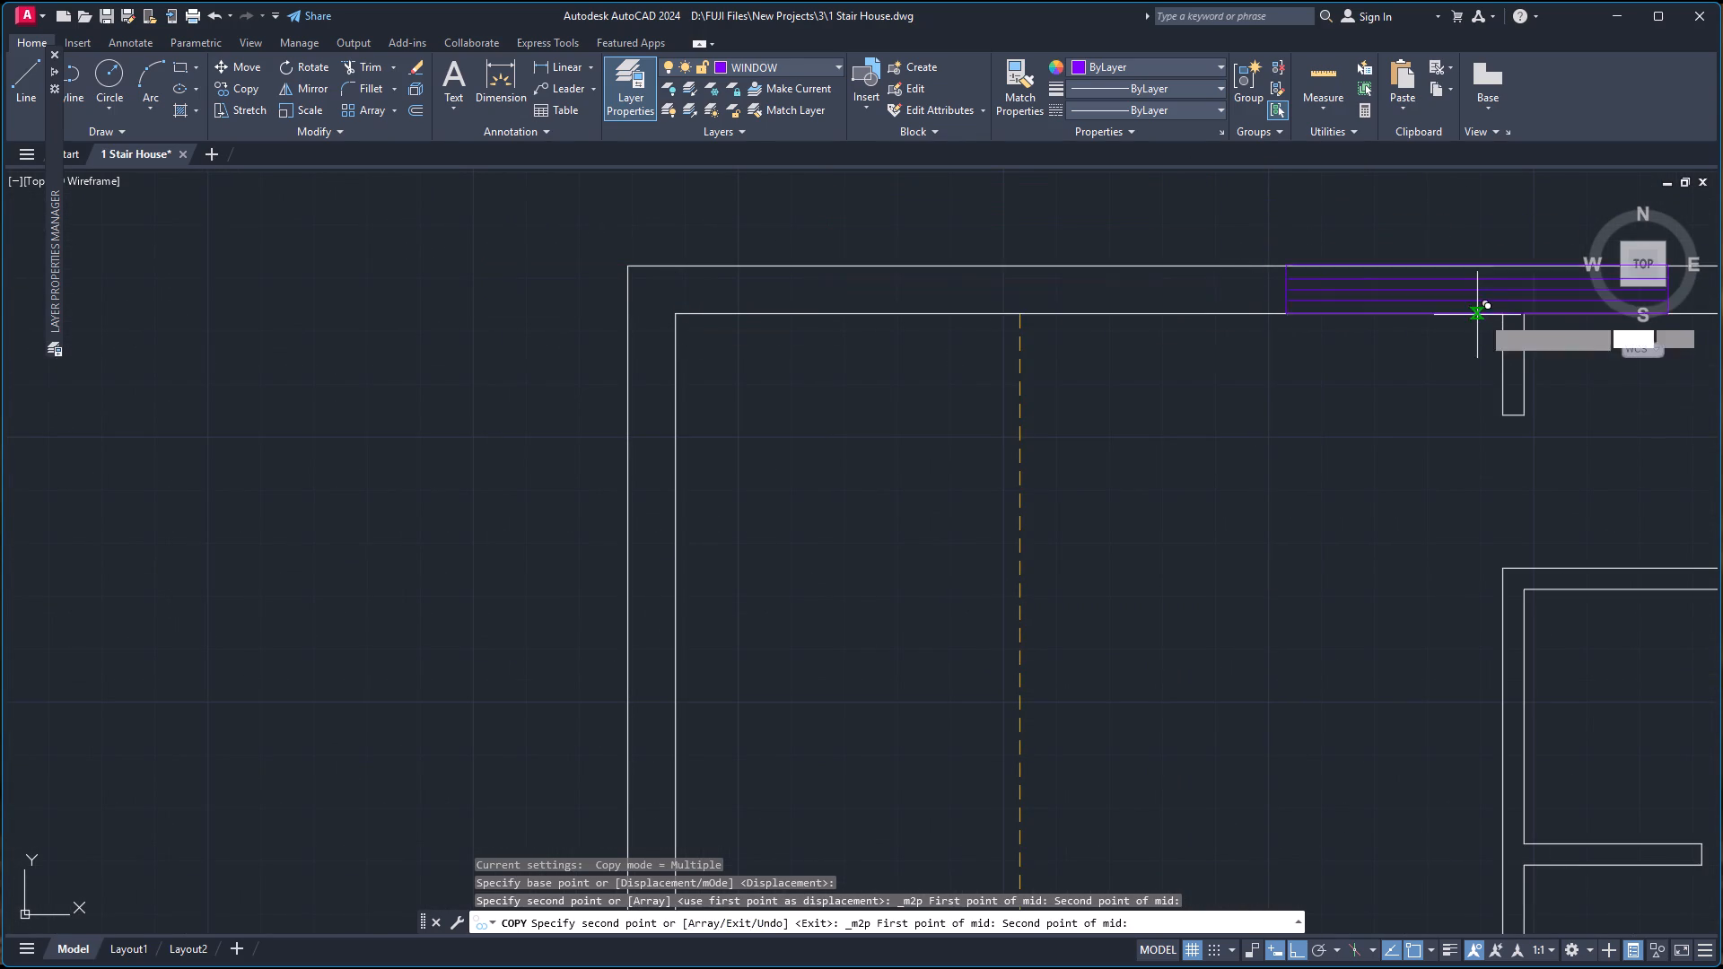
left_click(1499, 316)
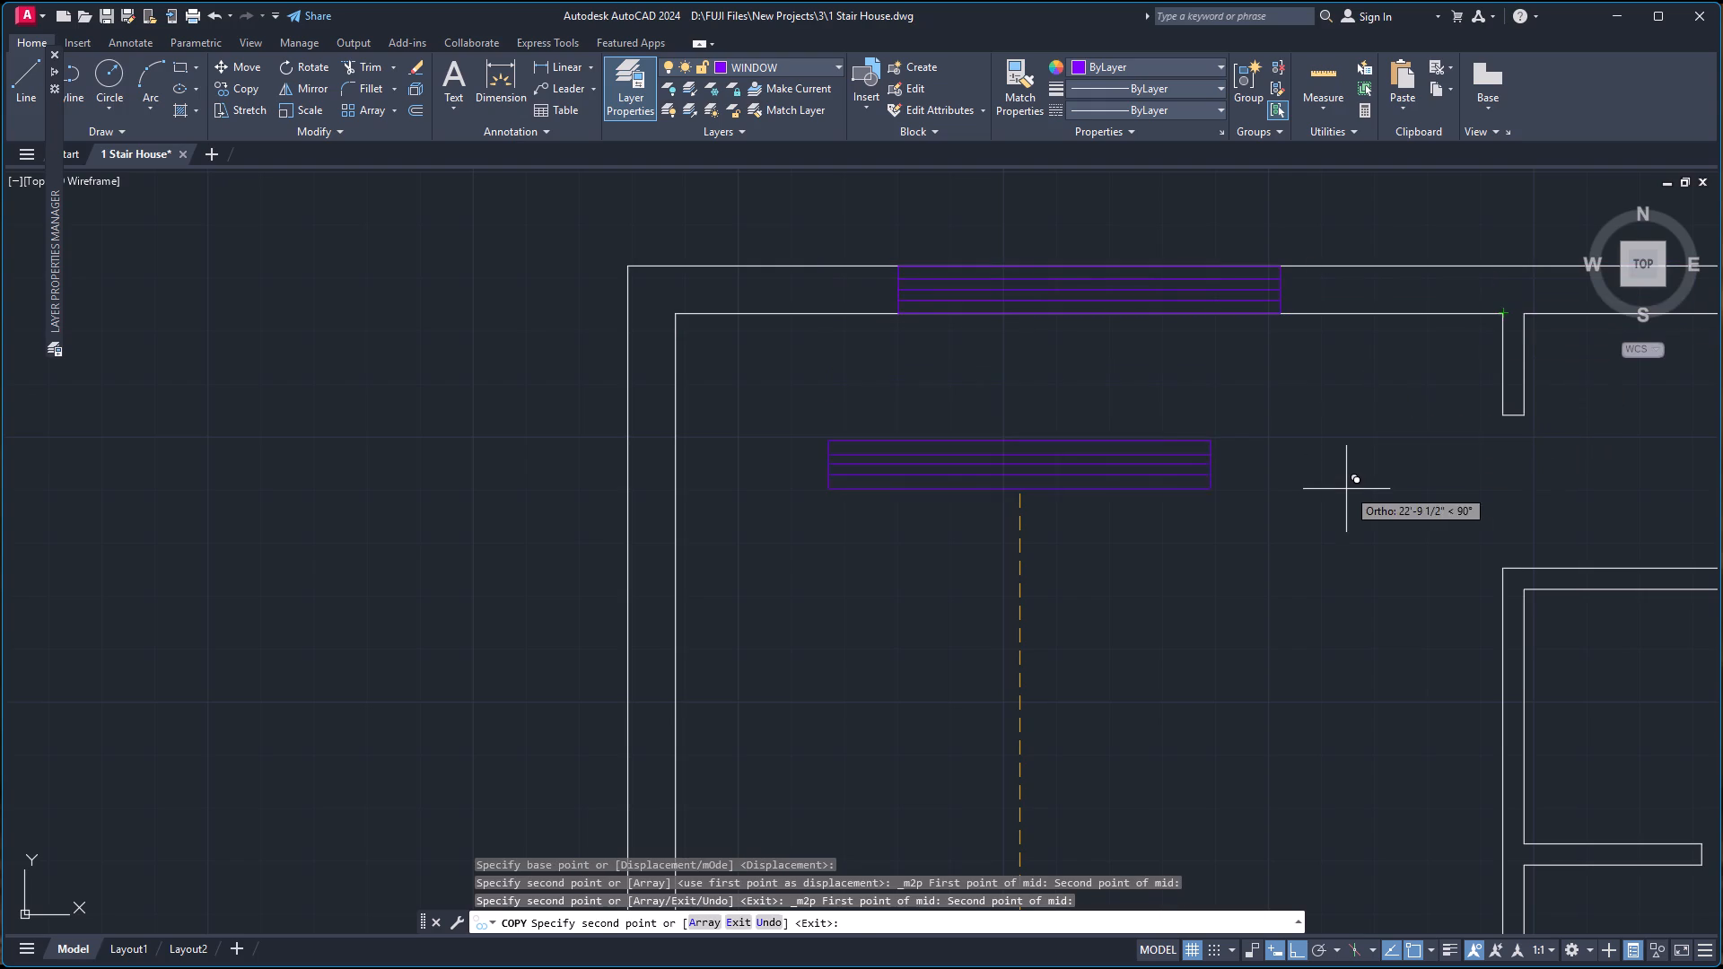
Place a window copy in the duplicate plan's top wall, centred between the upper-left room's inner corners, and finish copying.
scroll(1346, 489, "down", 4)
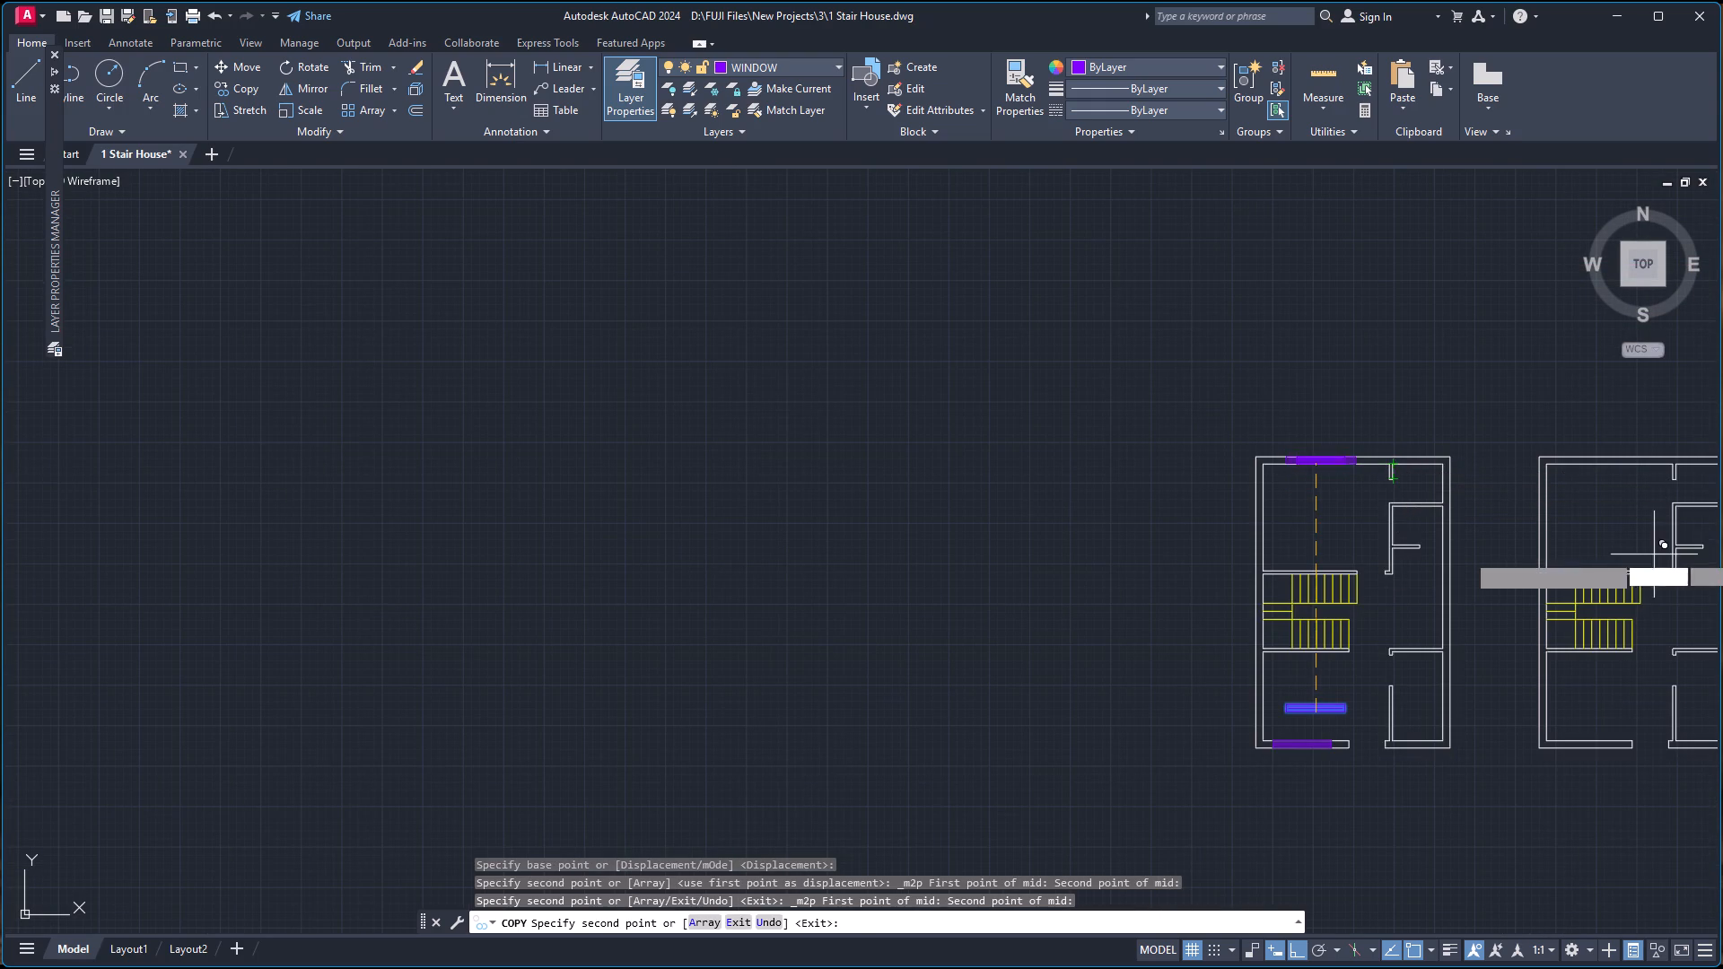
scroll(1584, 615, "down", 1)
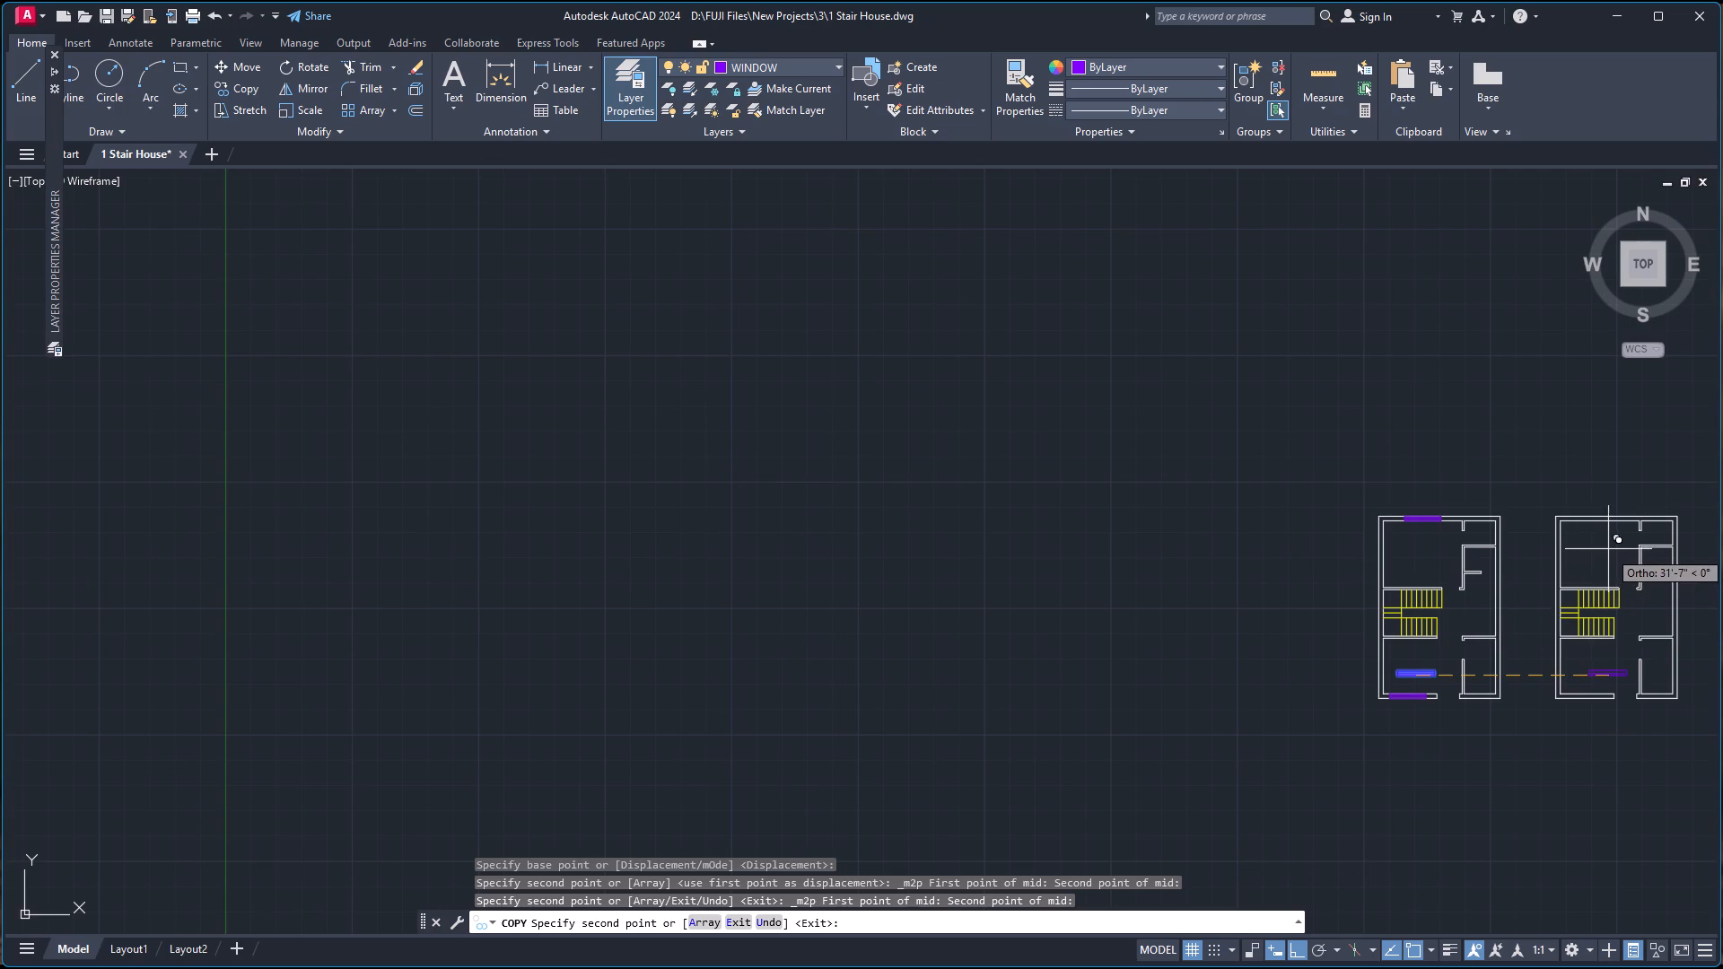
scroll(1620, 523, "up", 3)
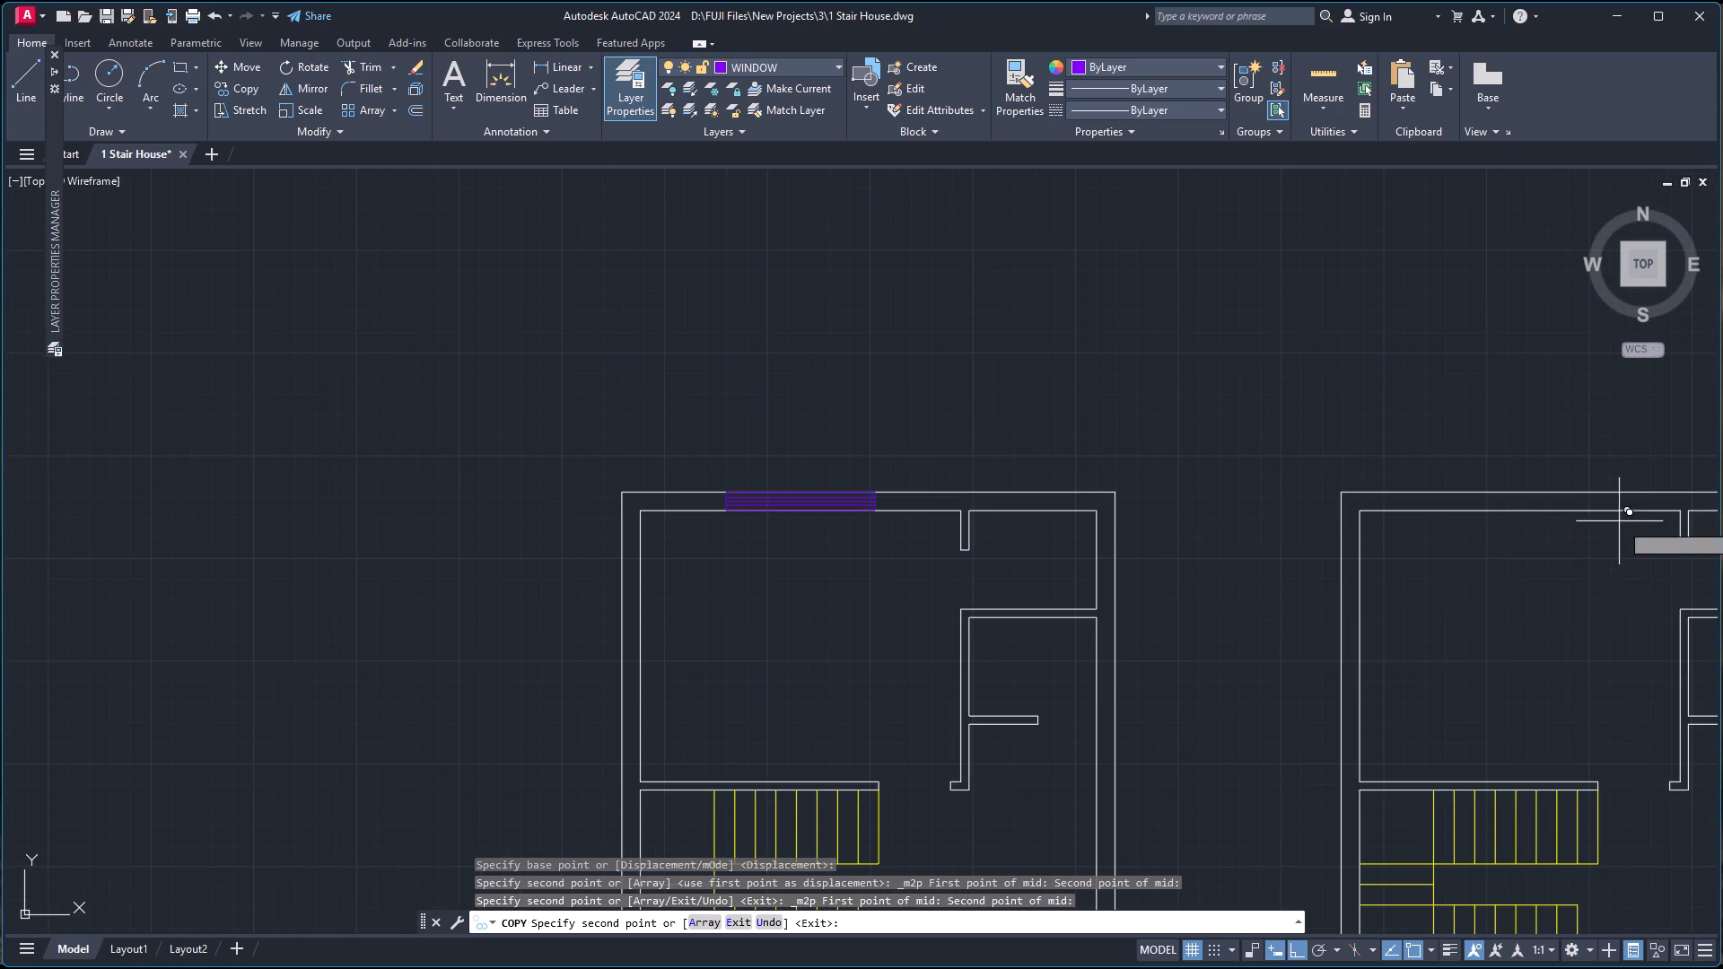
right_click(1507, 551)
left_click(1552, 682)
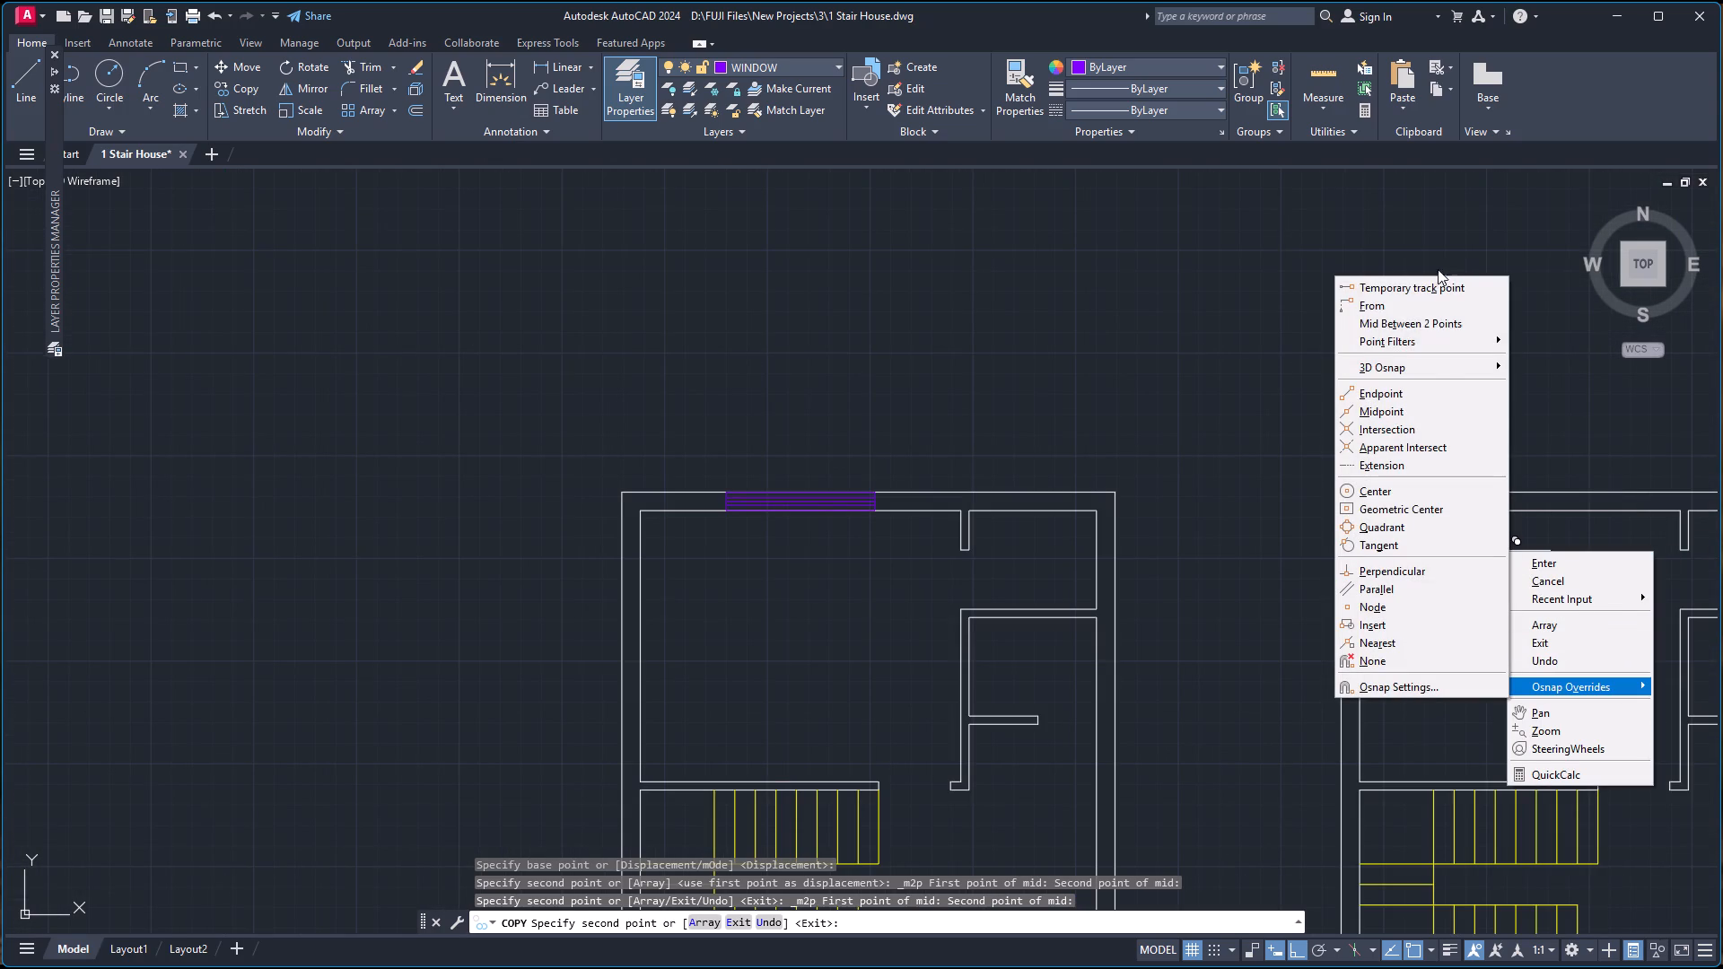
left_click(1447, 326)
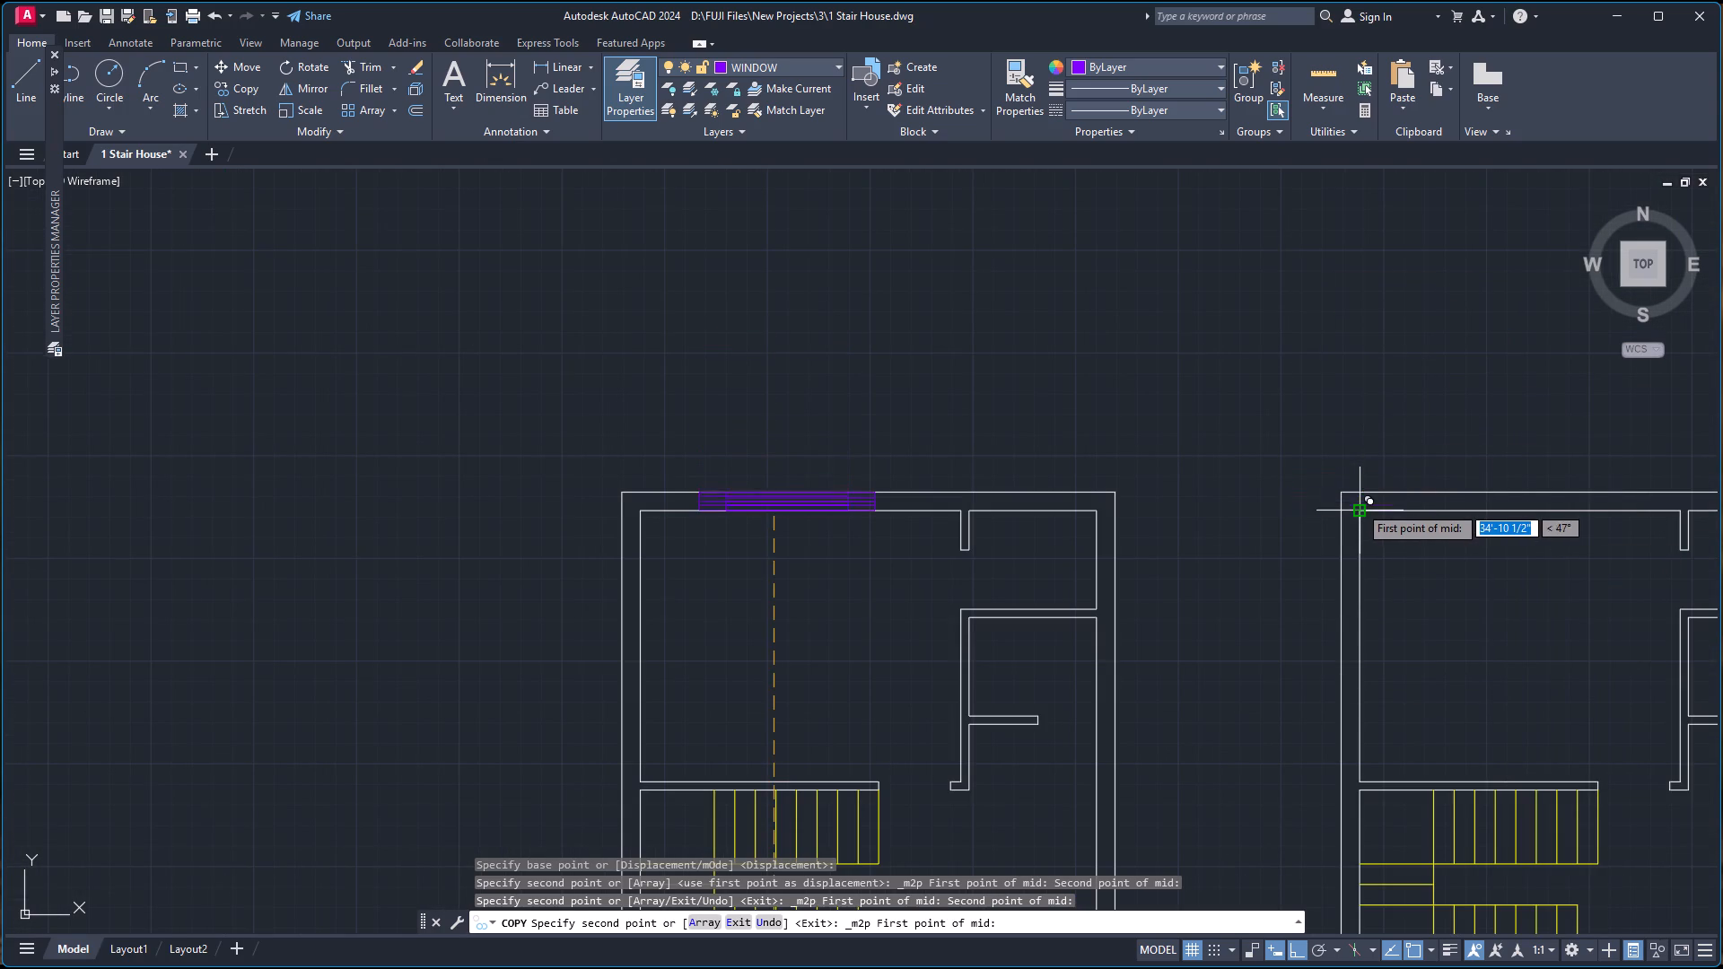
left_click(1359, 507)
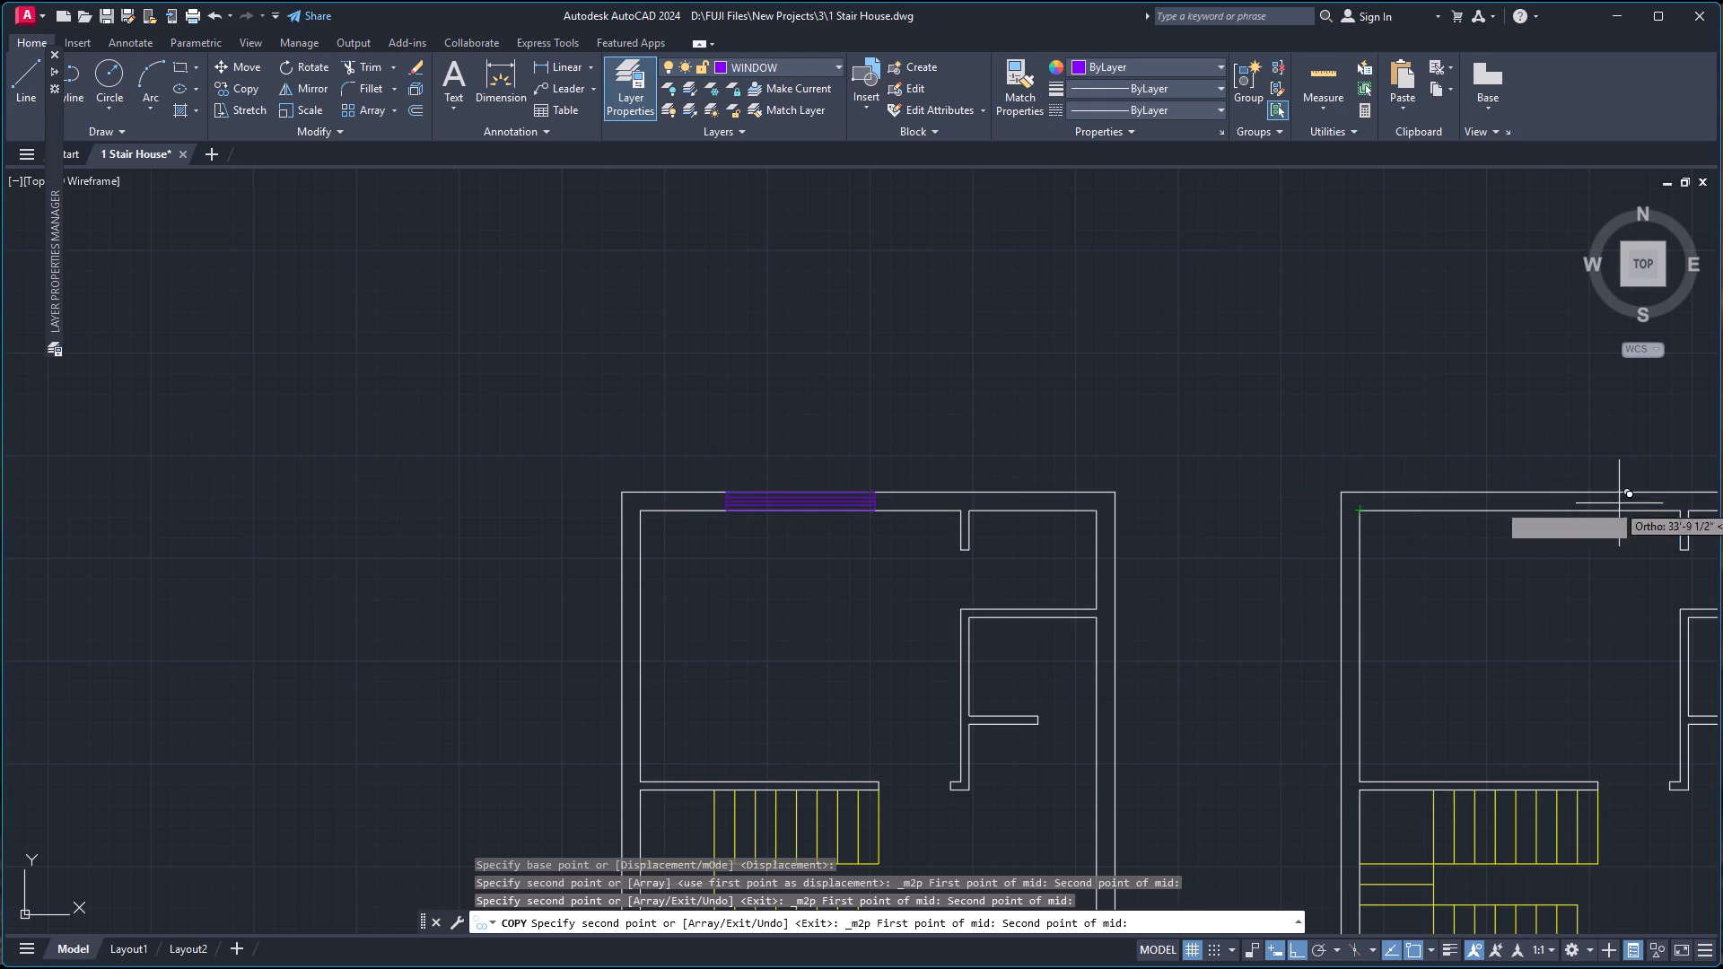
left_click(1677, 512)
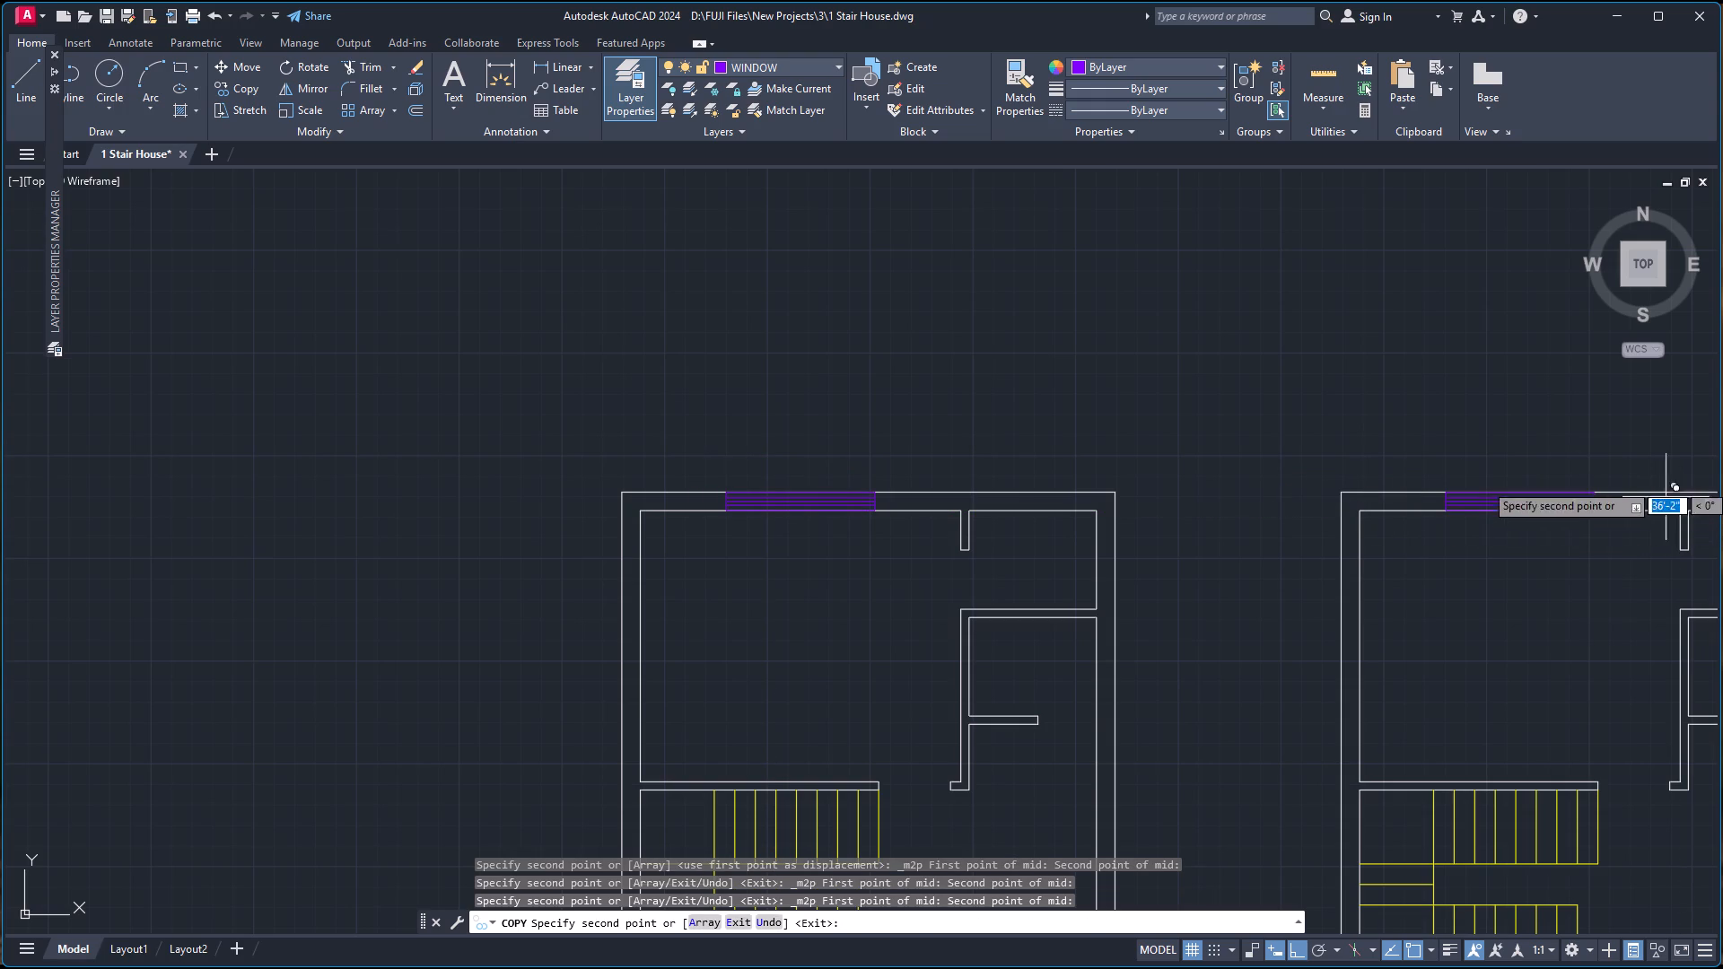
scroll(1405, 361, "down", 2)
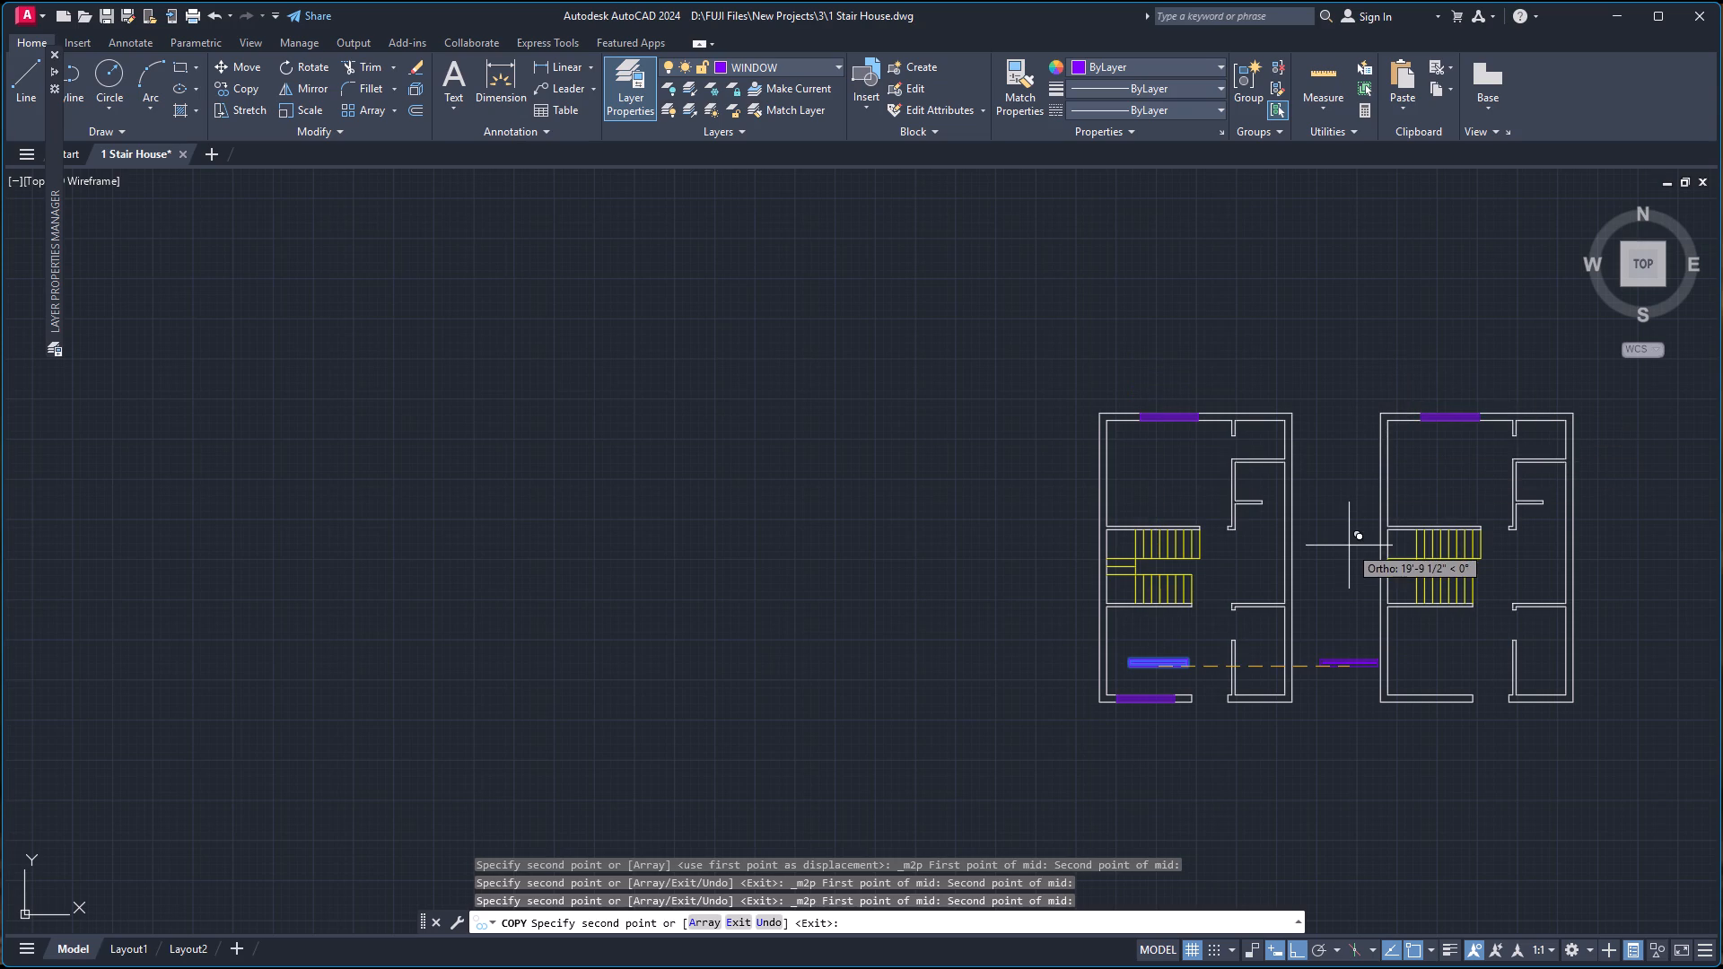
key("Escape")
Rotate the loose window in the original plan's lower-left room 90° about its lower edge's midpoint.
left_click(1156, 661)
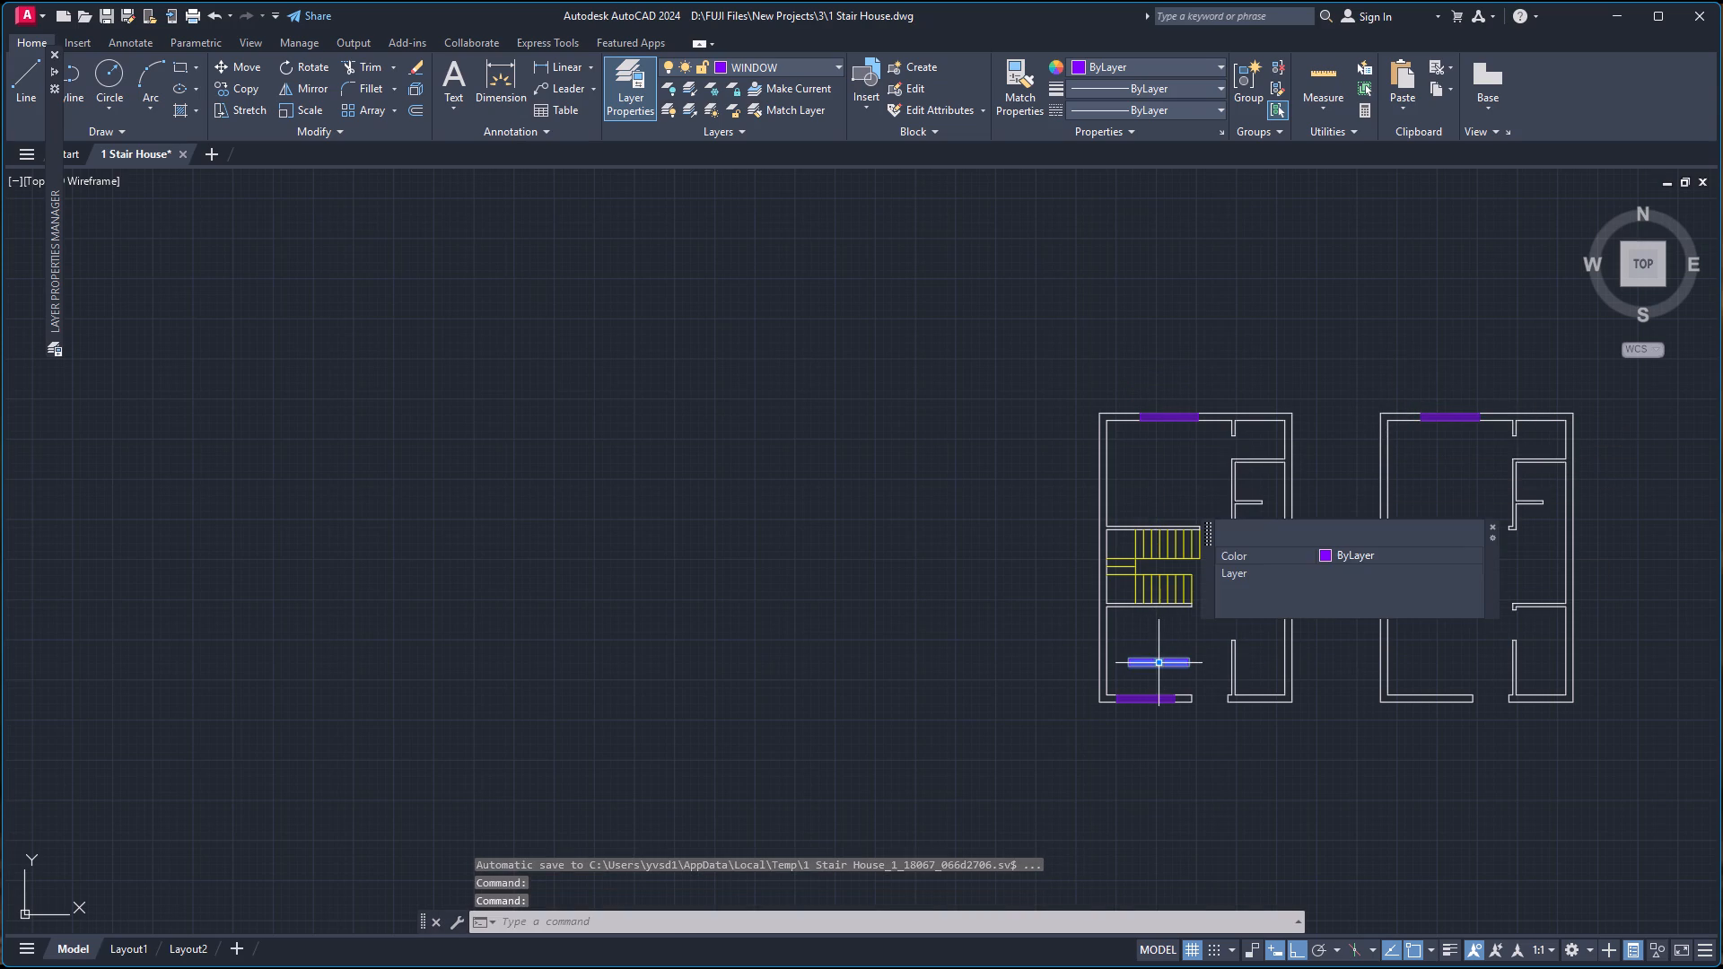
type("RO")
key("Return")
scroll(1156, 653, "up", 1)
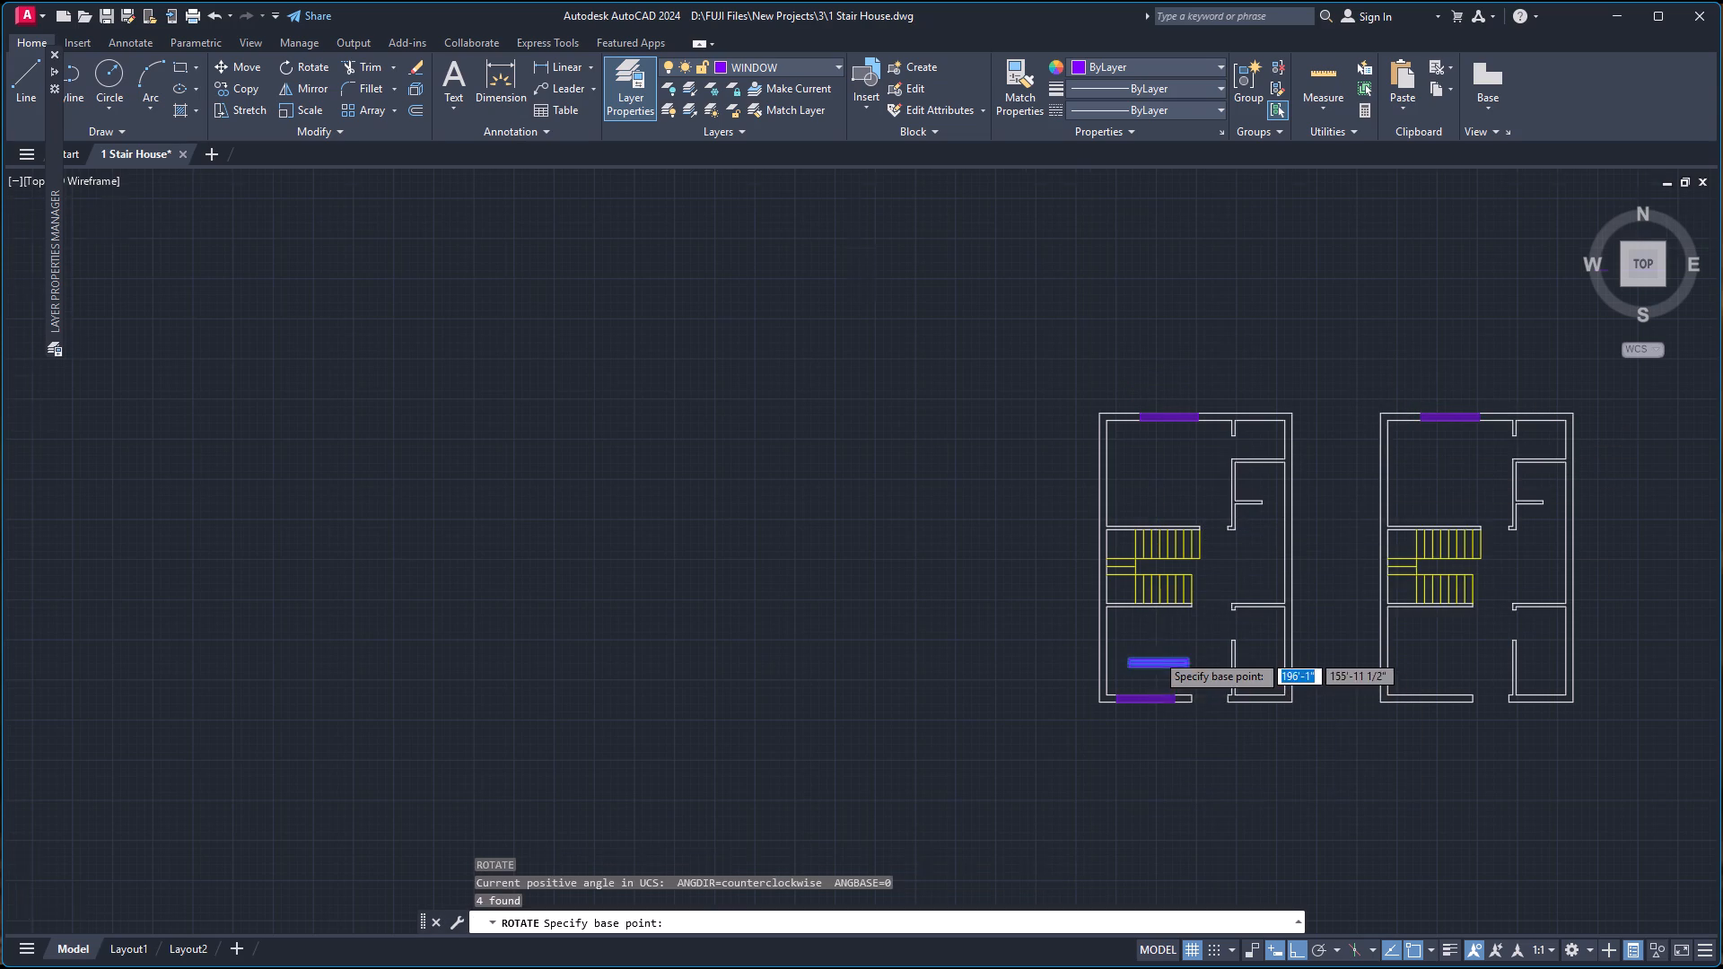
scroll(1156, 653, "up", 2)
left_click(1156, 680)
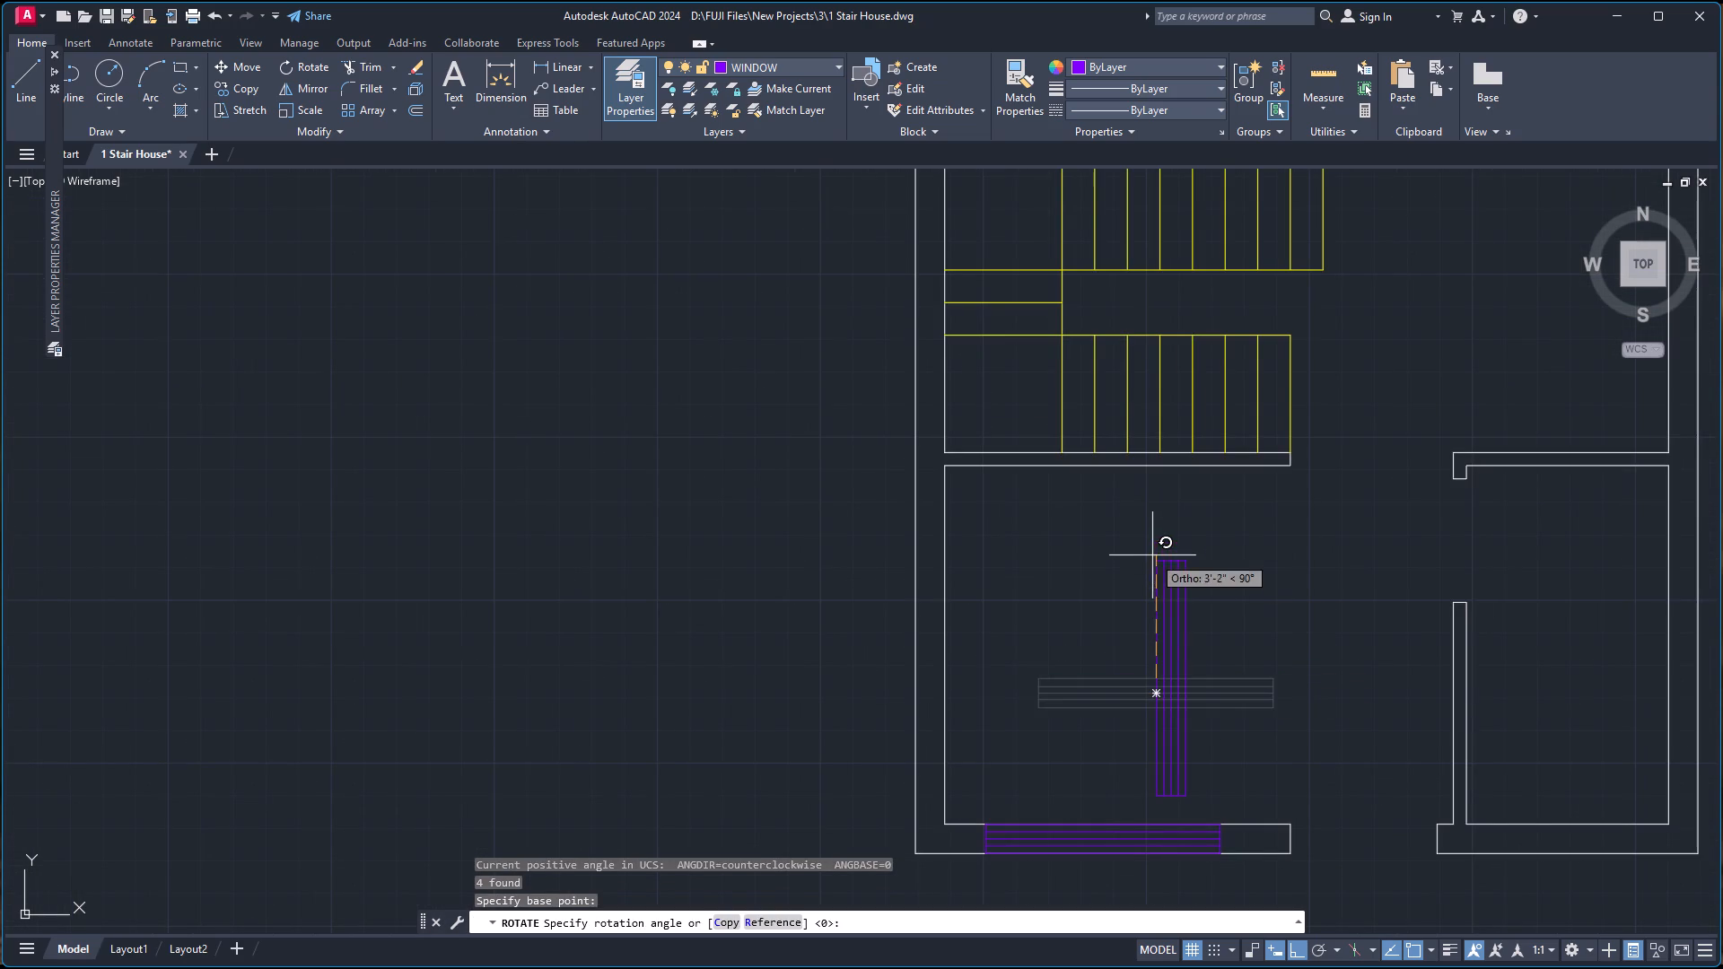
left_click(1152, 555)
Copy the vertical window from its left edge's midpoint into the original plan's right wall, centred between the lower-right room's inner corners.
left_click_drag(1131, 534, 1146, 541)
left_click(1211, 802)
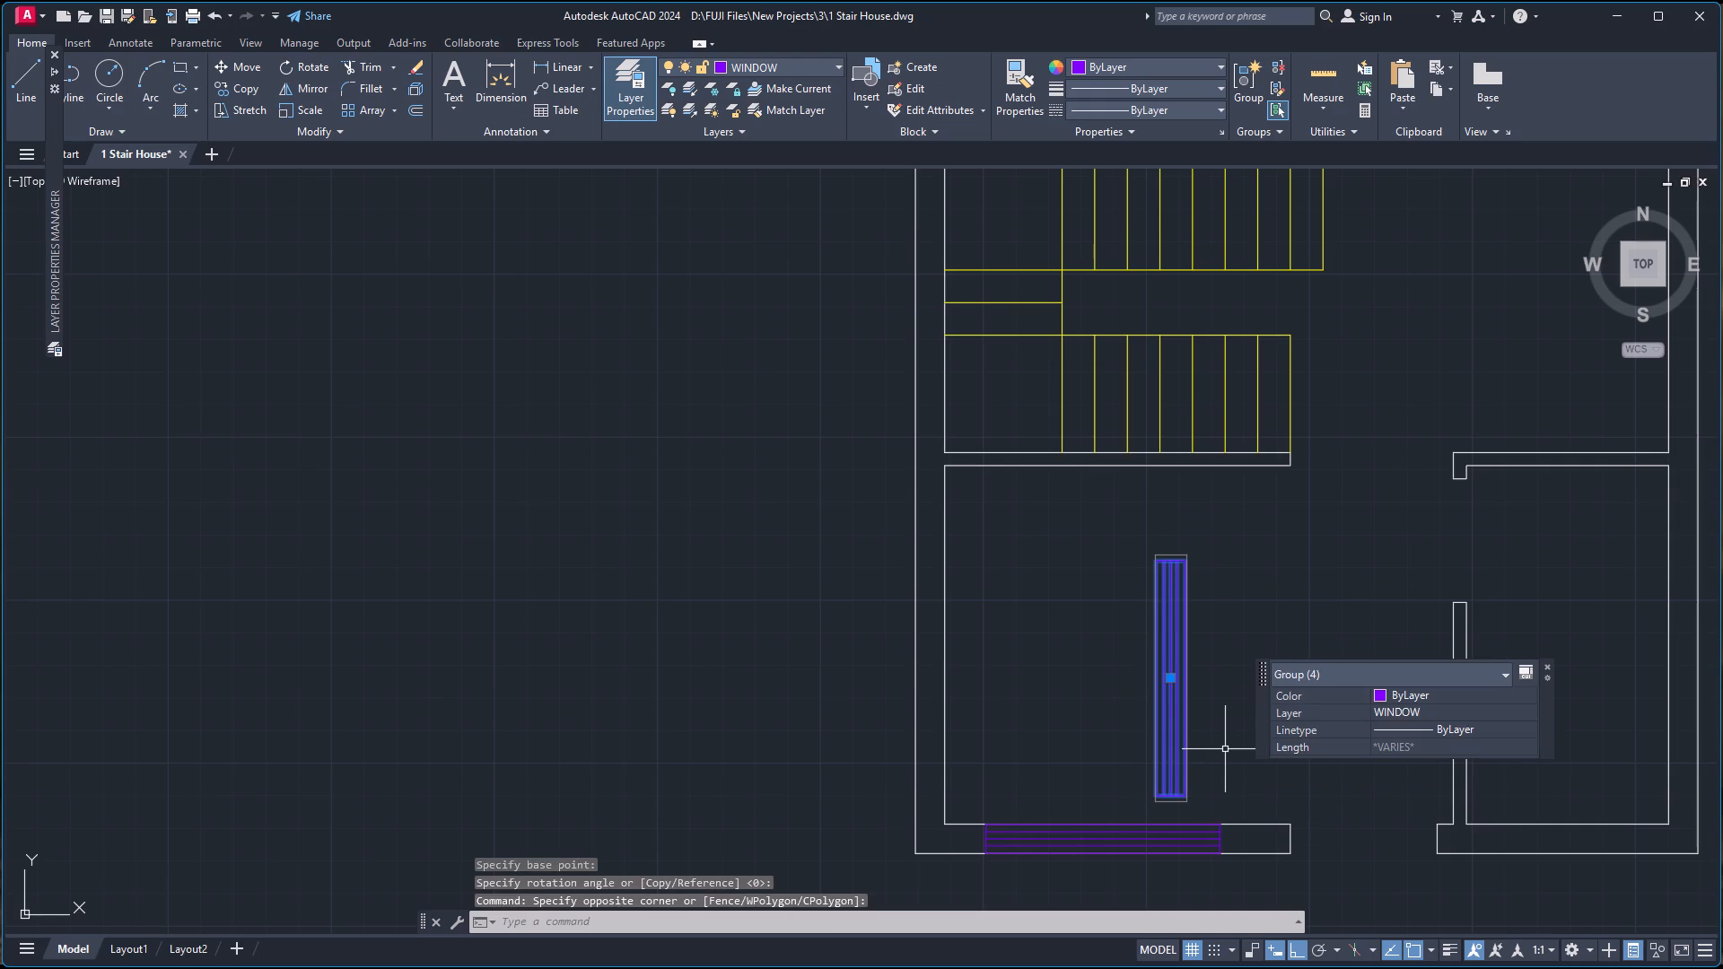
type("CO")
key("Return")
scroll(1227, 738, "up", 1)
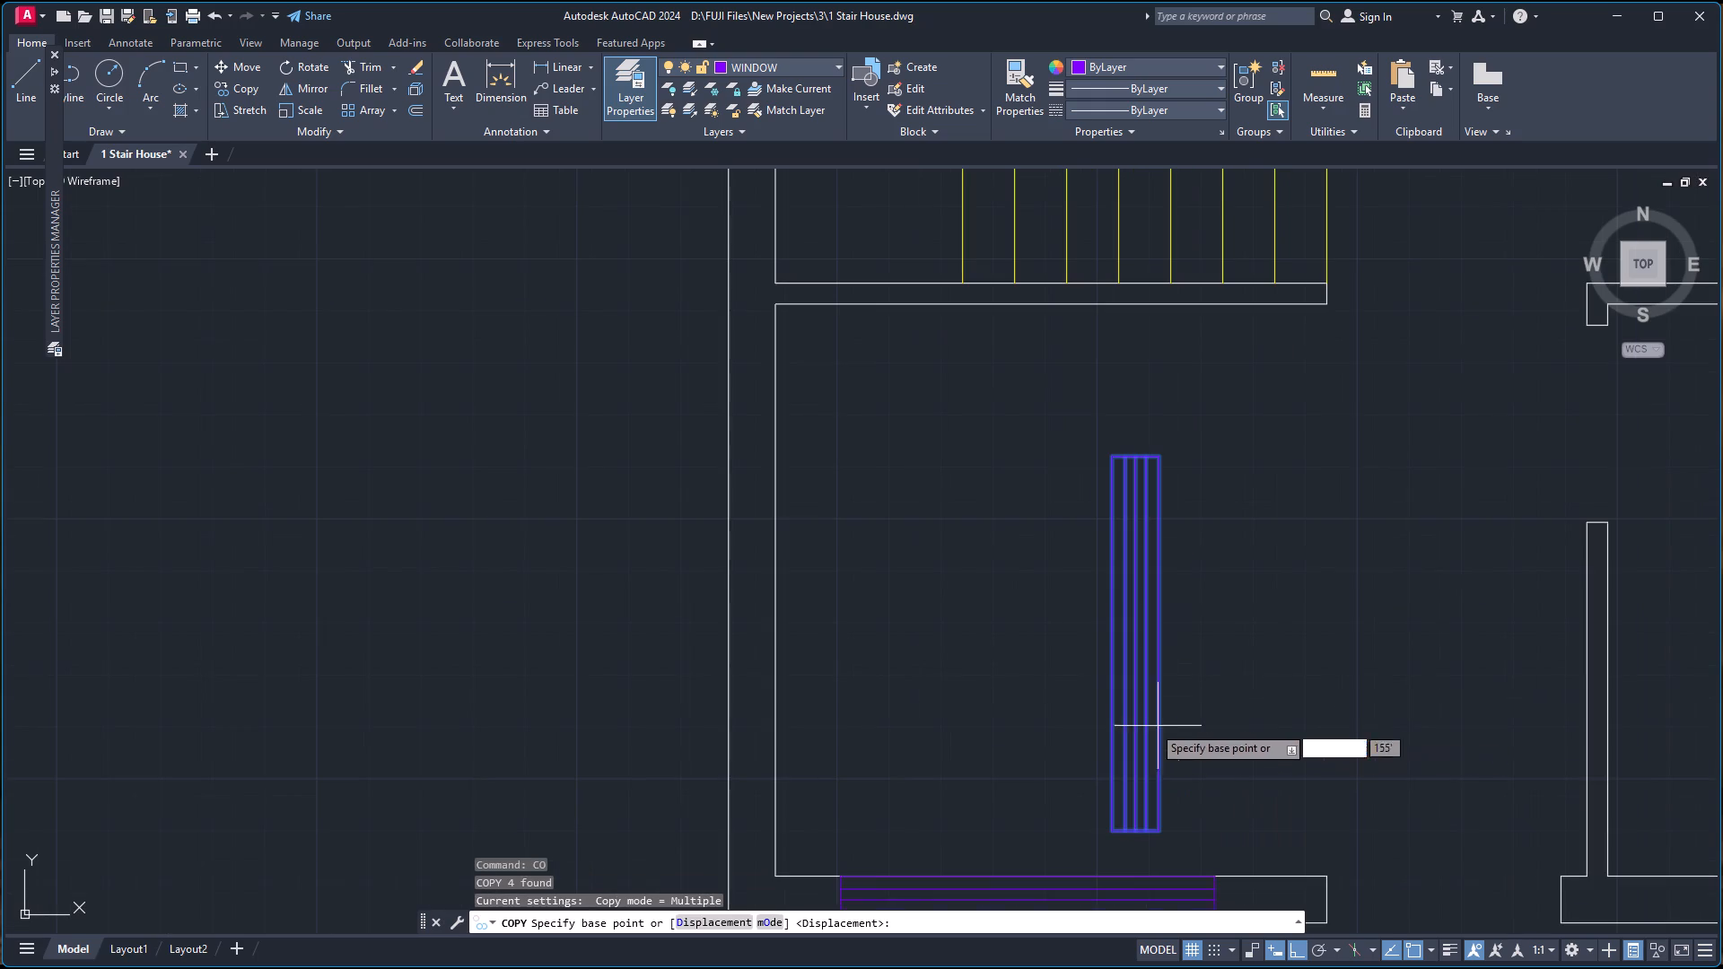
left_click(1108, 650)
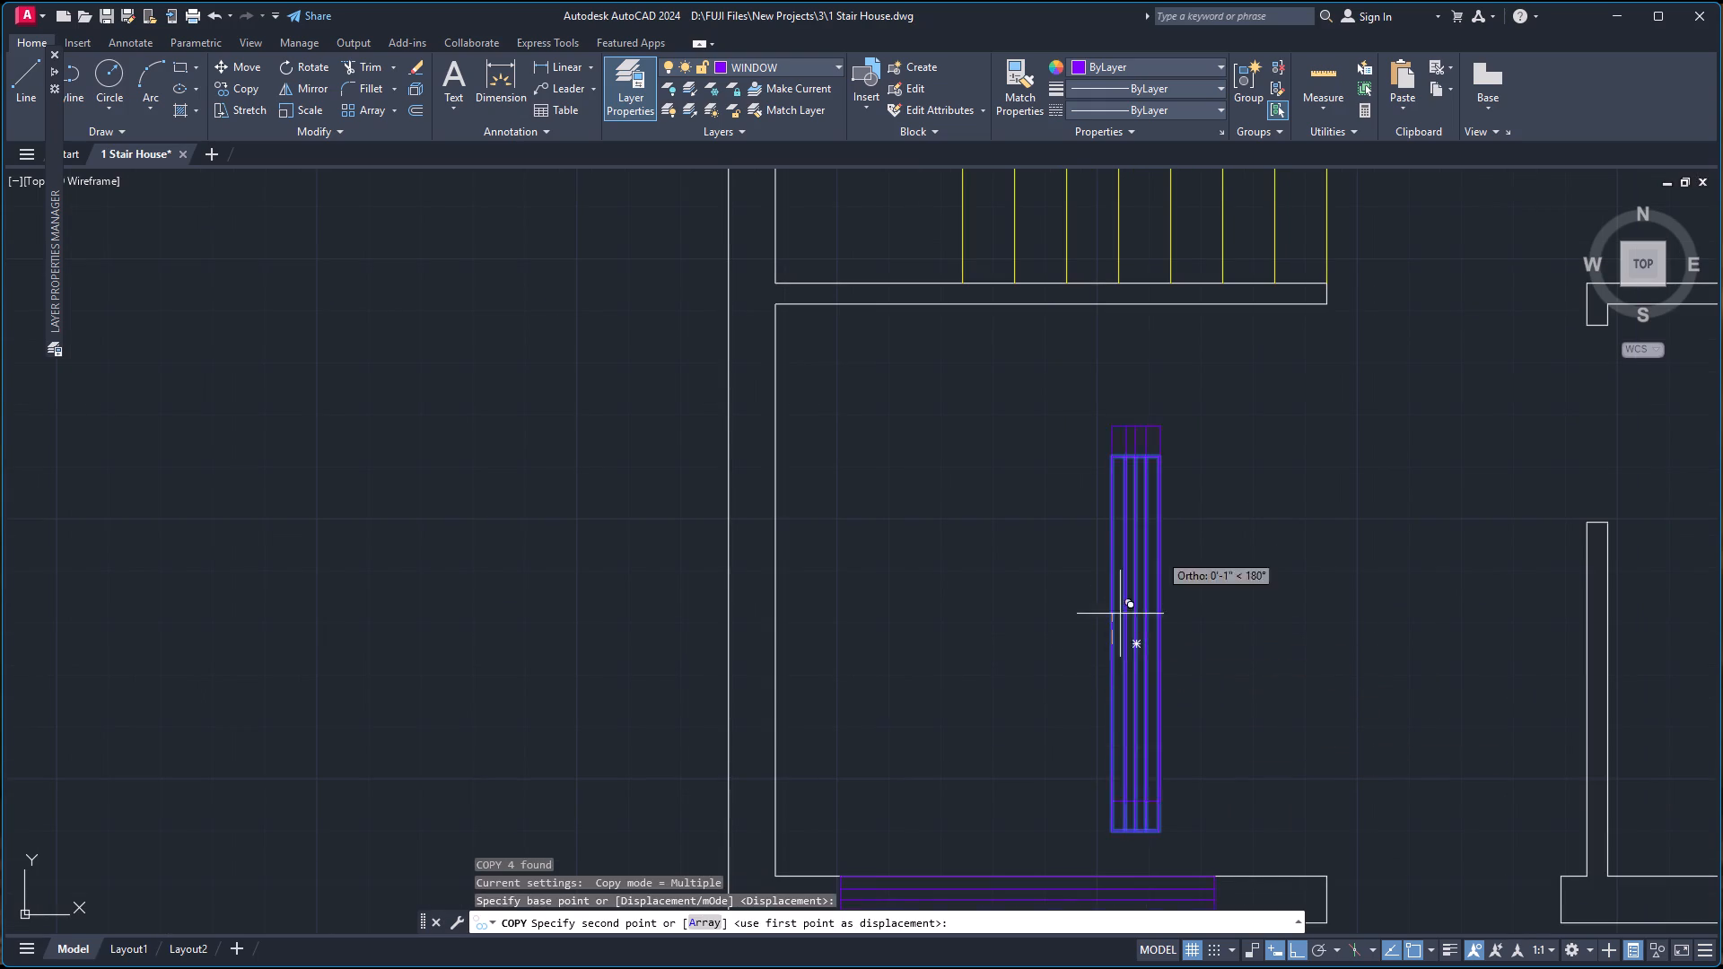
scroll(1289, 411, "down", 4)
scroll(1420, 439, "up", 2)
right_click(1308, 426)
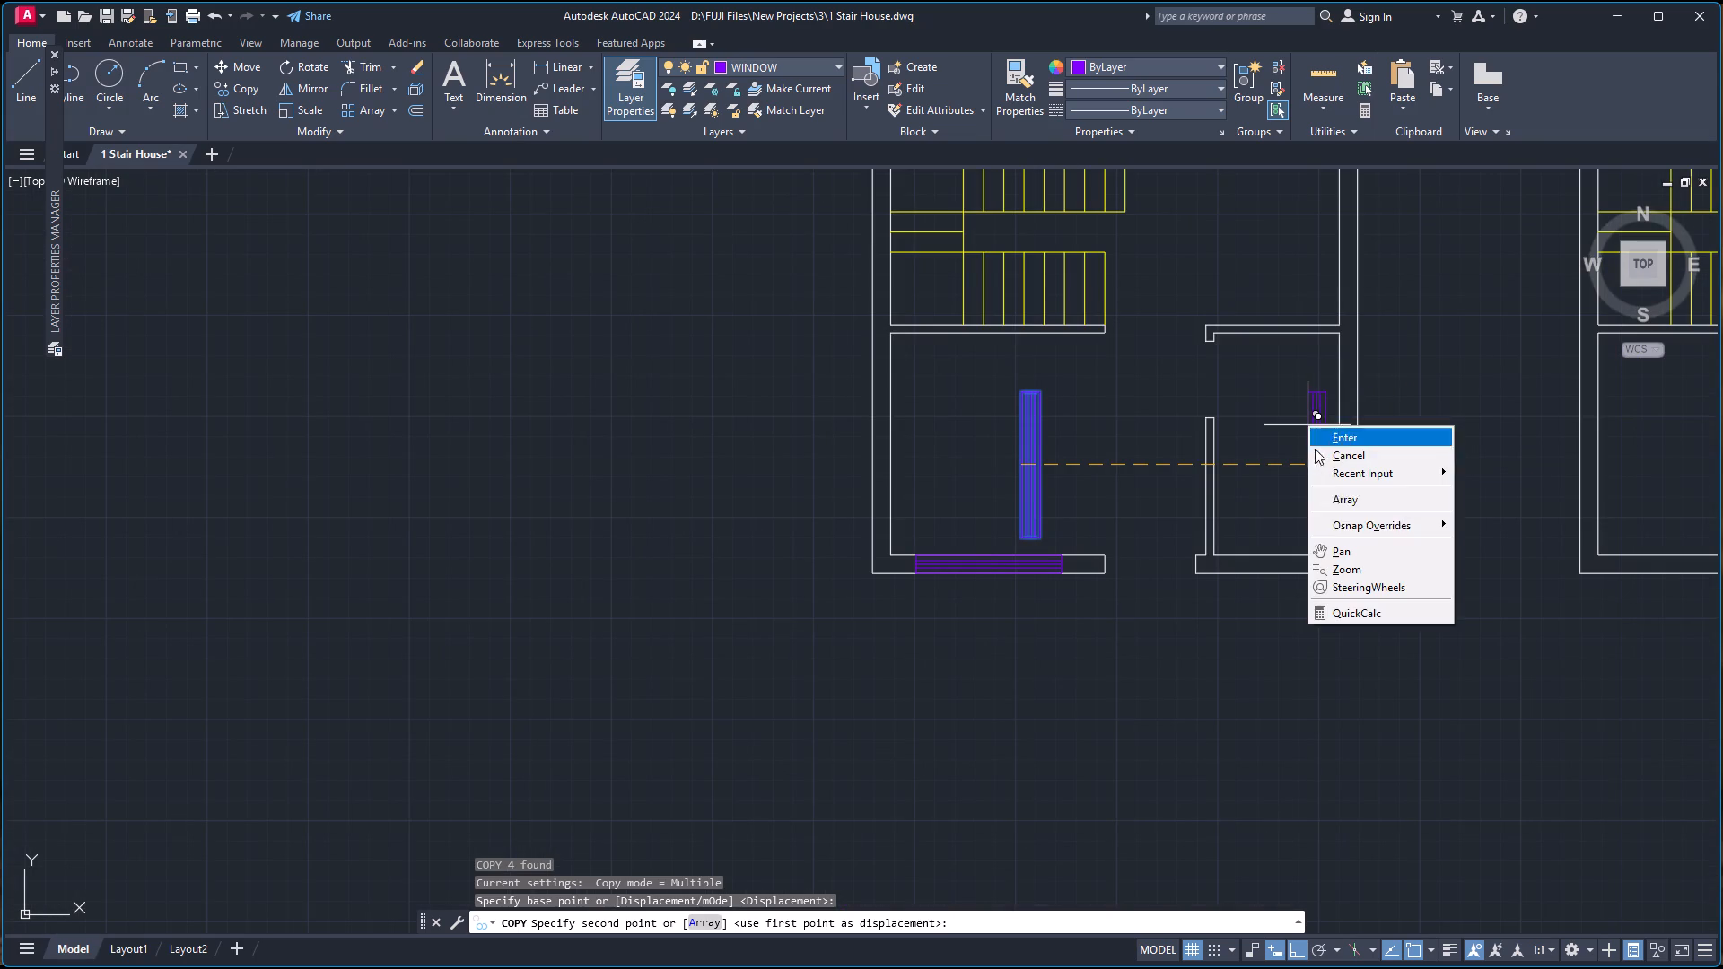
left_click(1332, 524)
left_click(1516, 561)
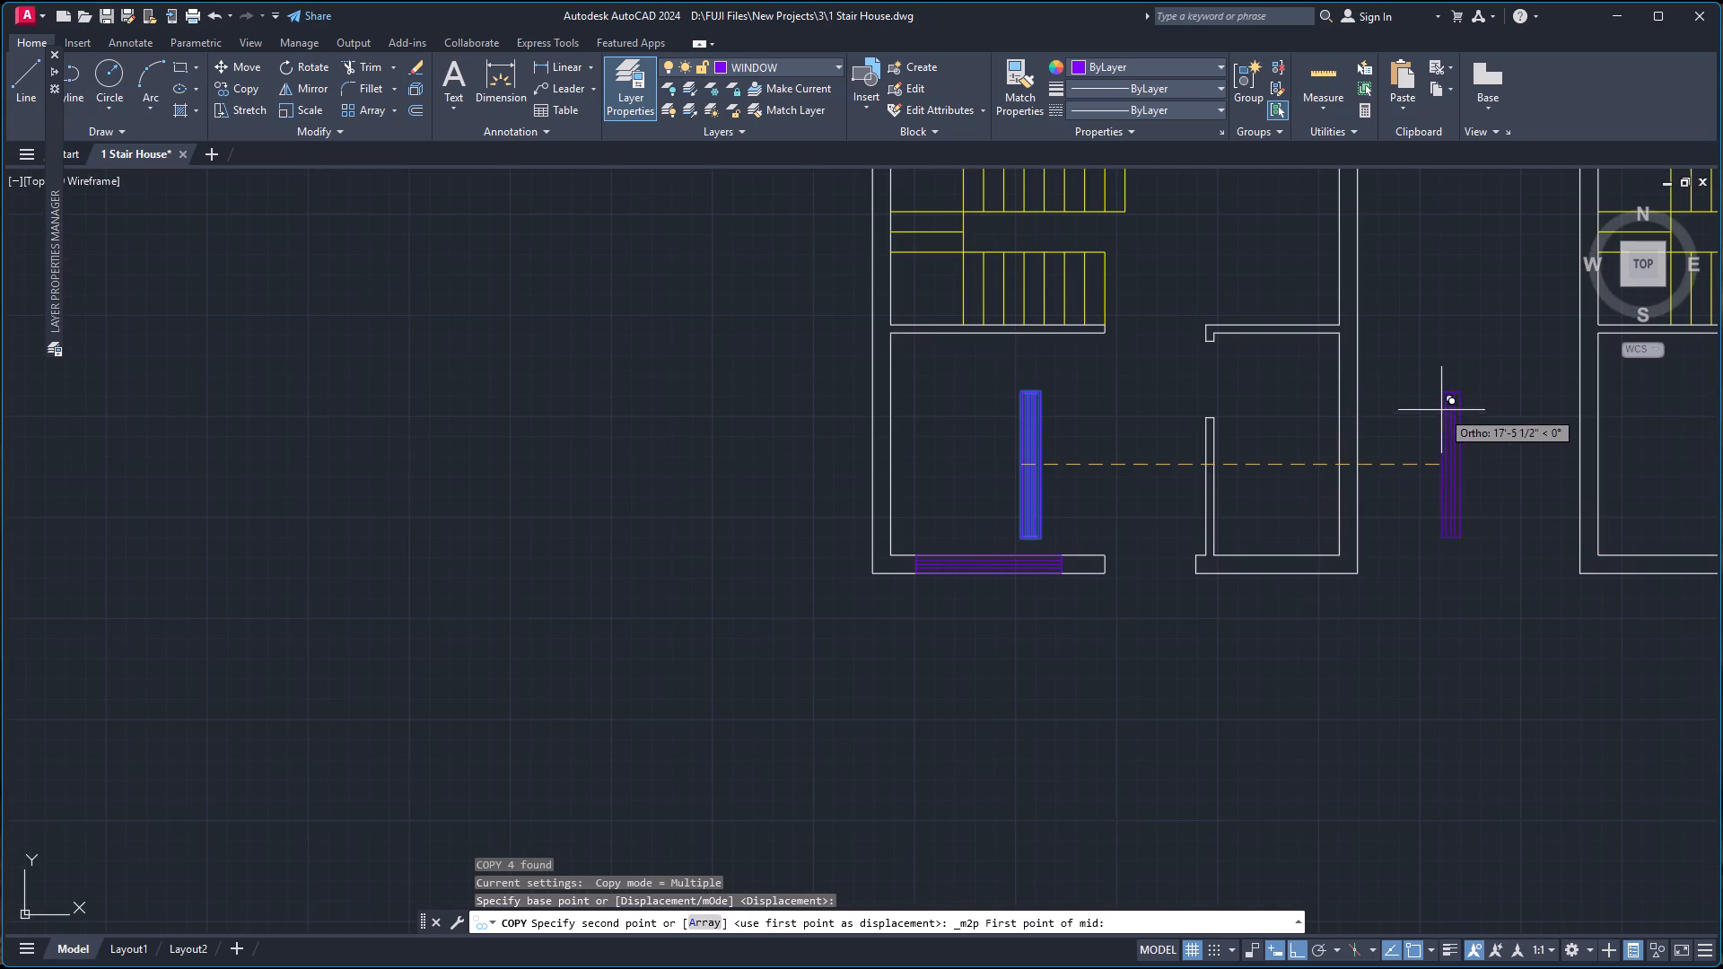
left_click(1338, 337)
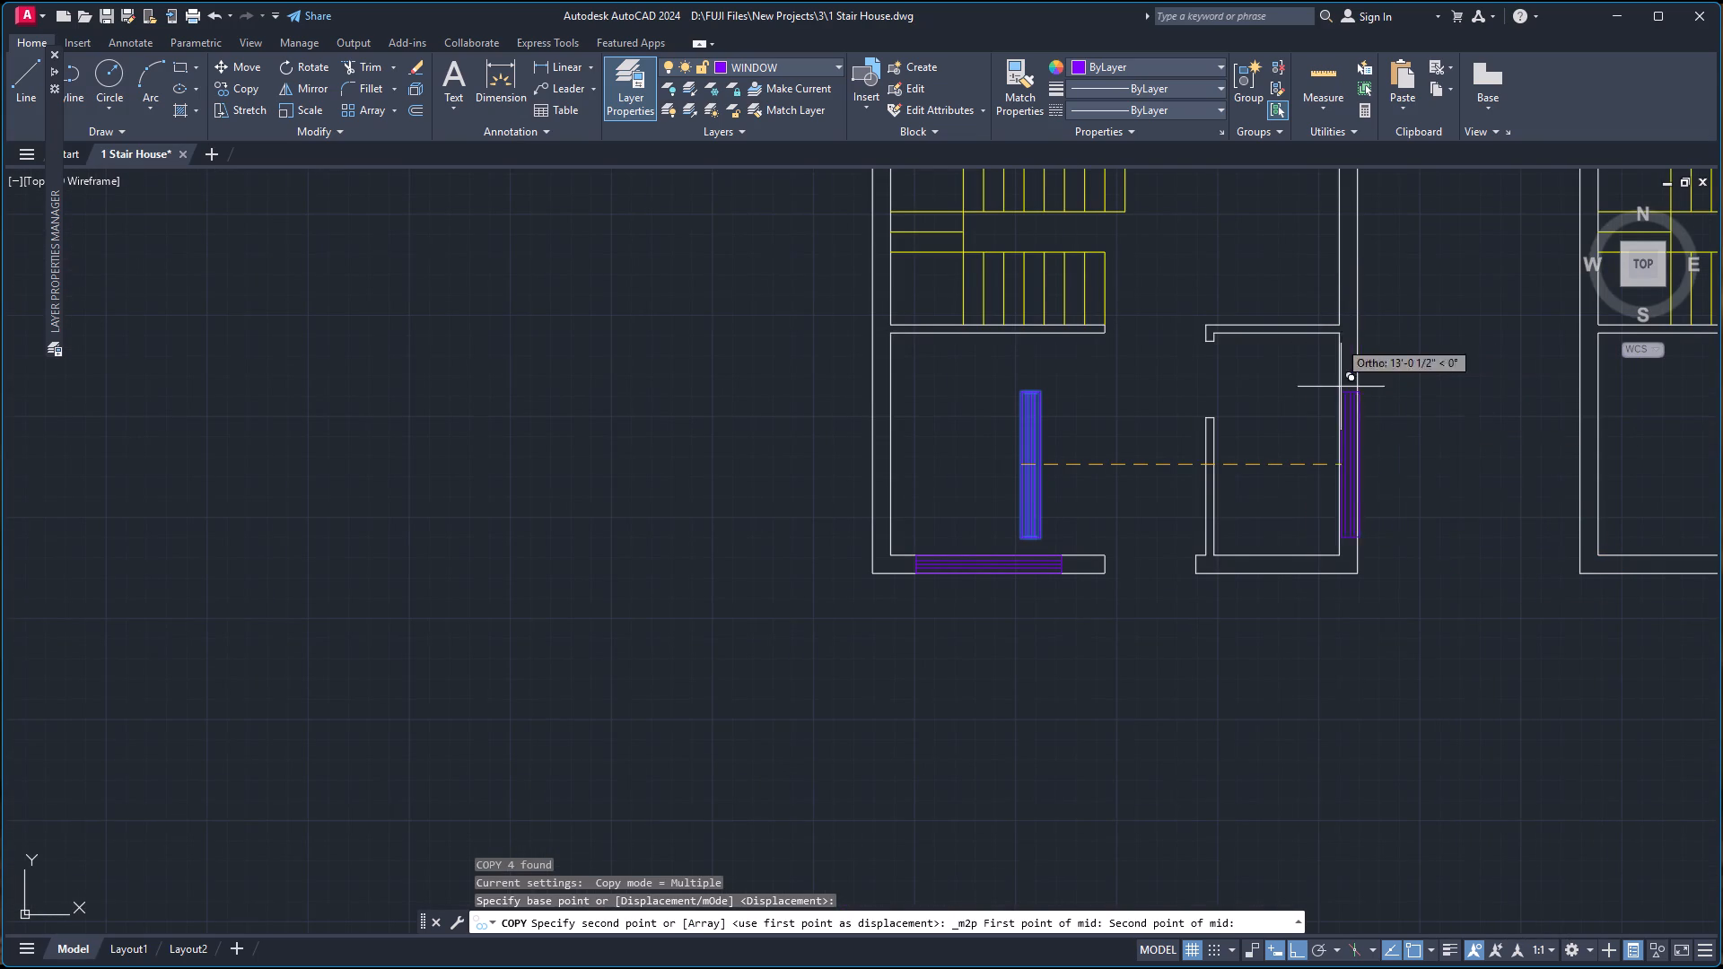
left_click(1337, 554)
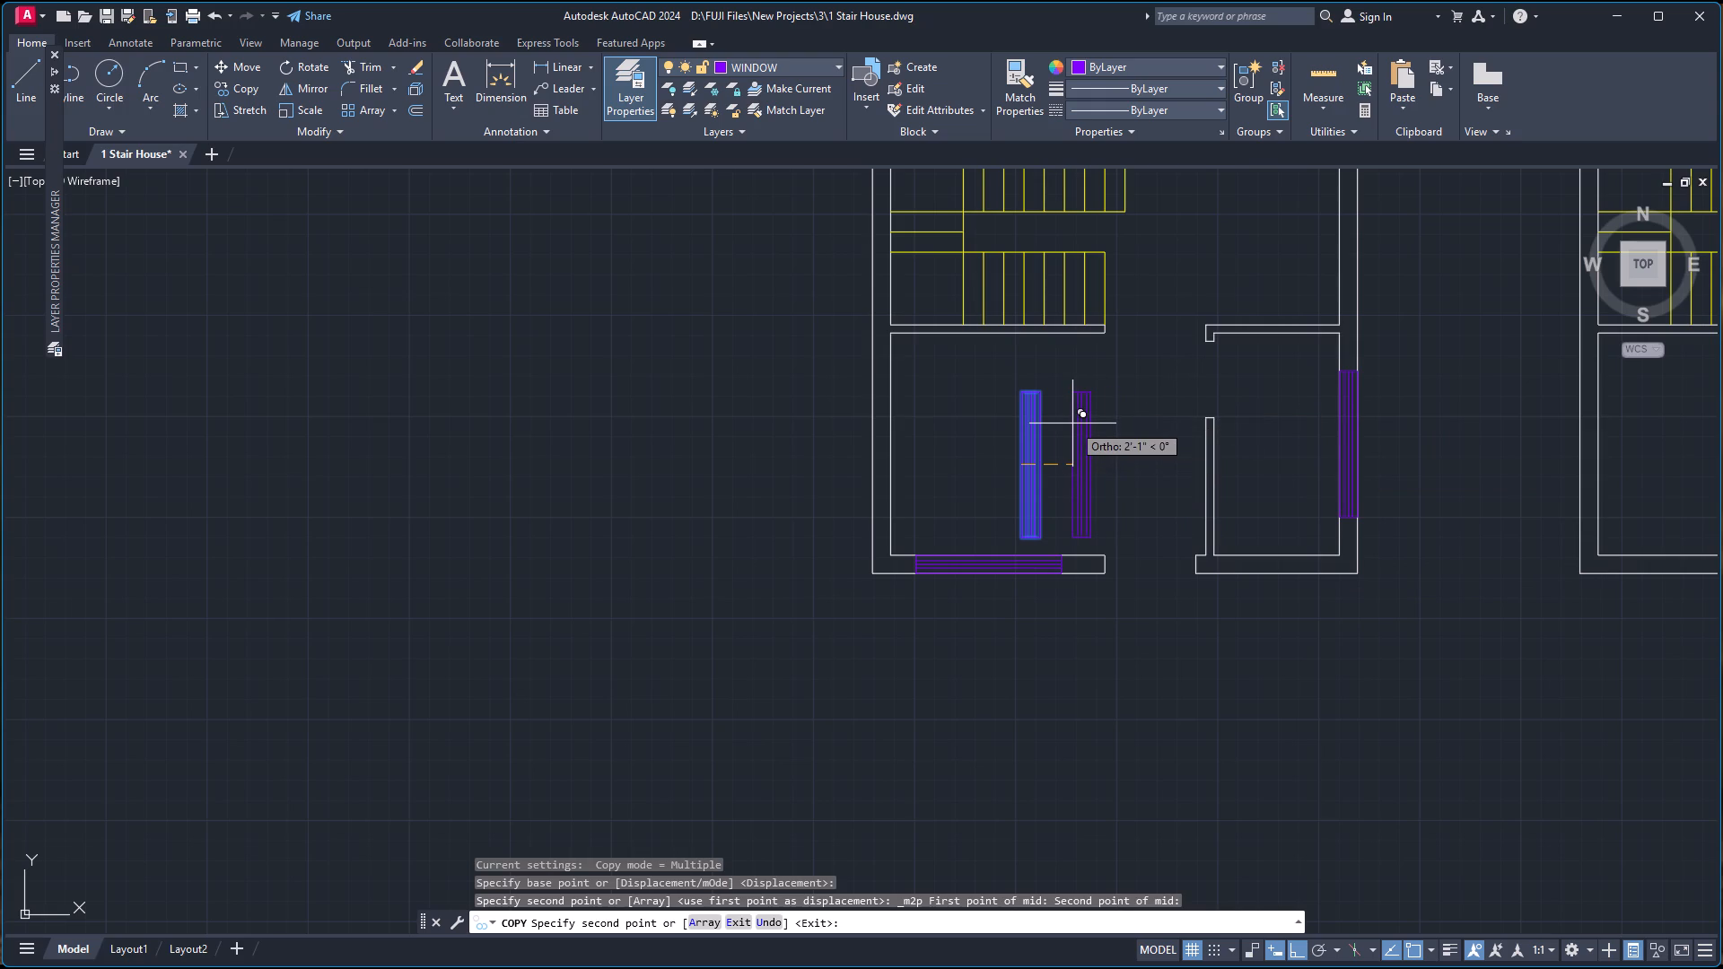
Place a window copy in the original plan's left wall, centred between the stair partition's level and the outer bottom-left corner.
right_click(930, 422)
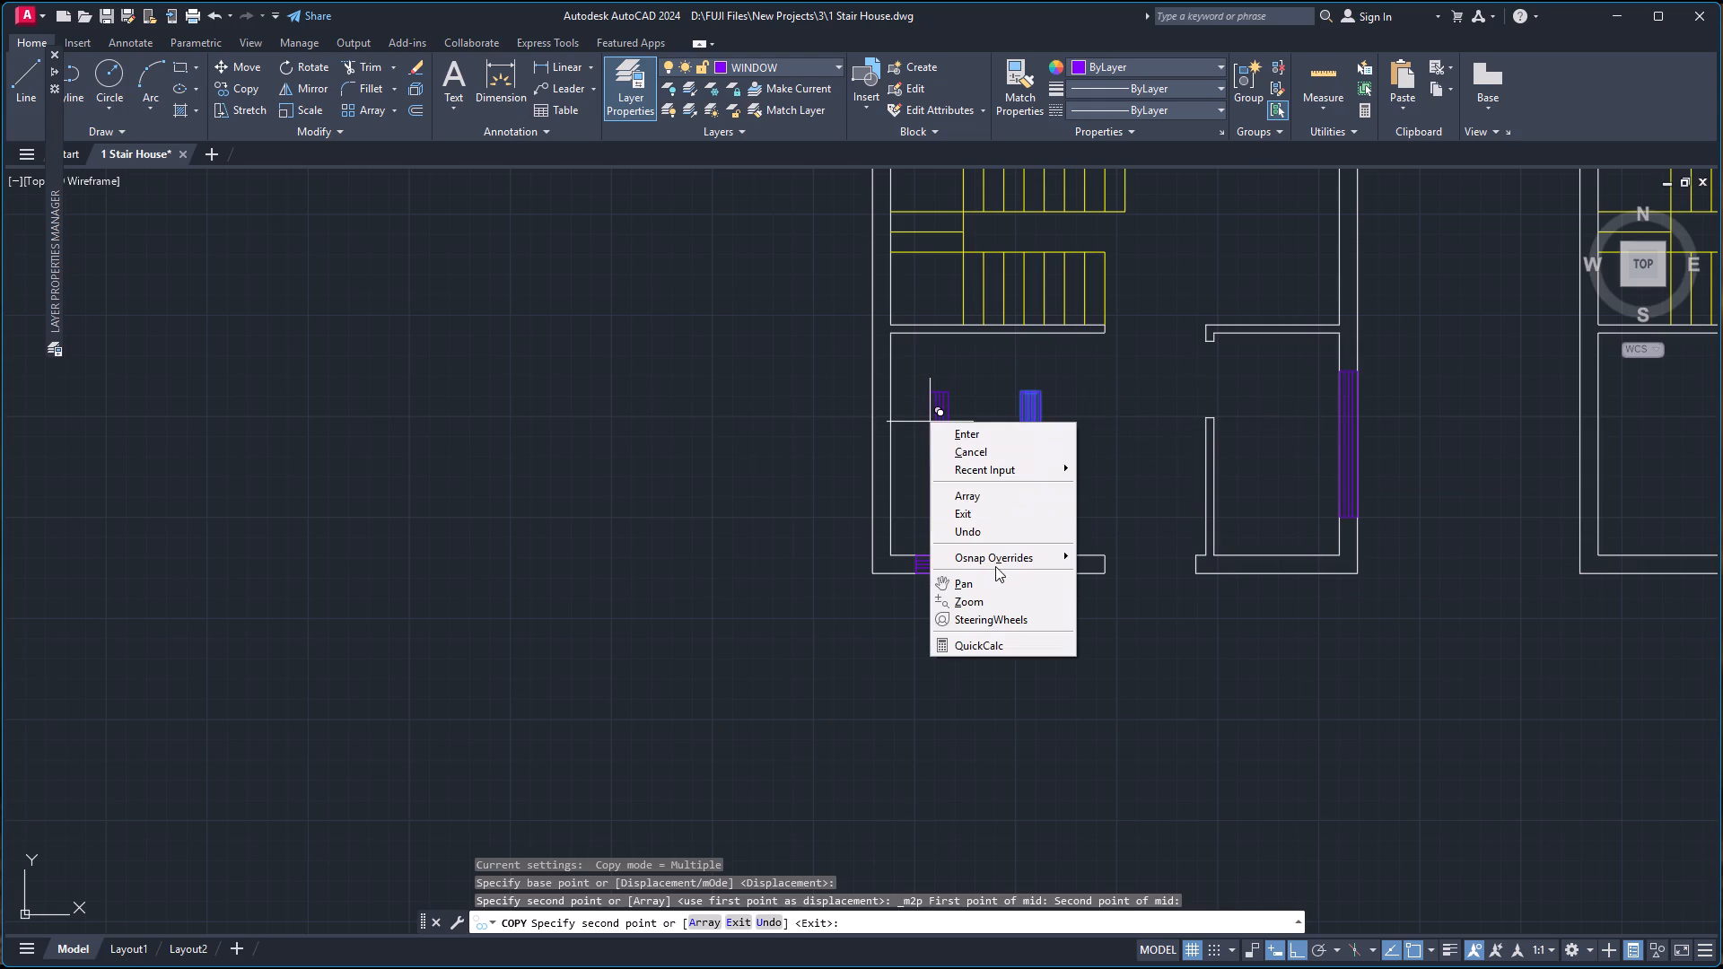
left_click(1061, 557)
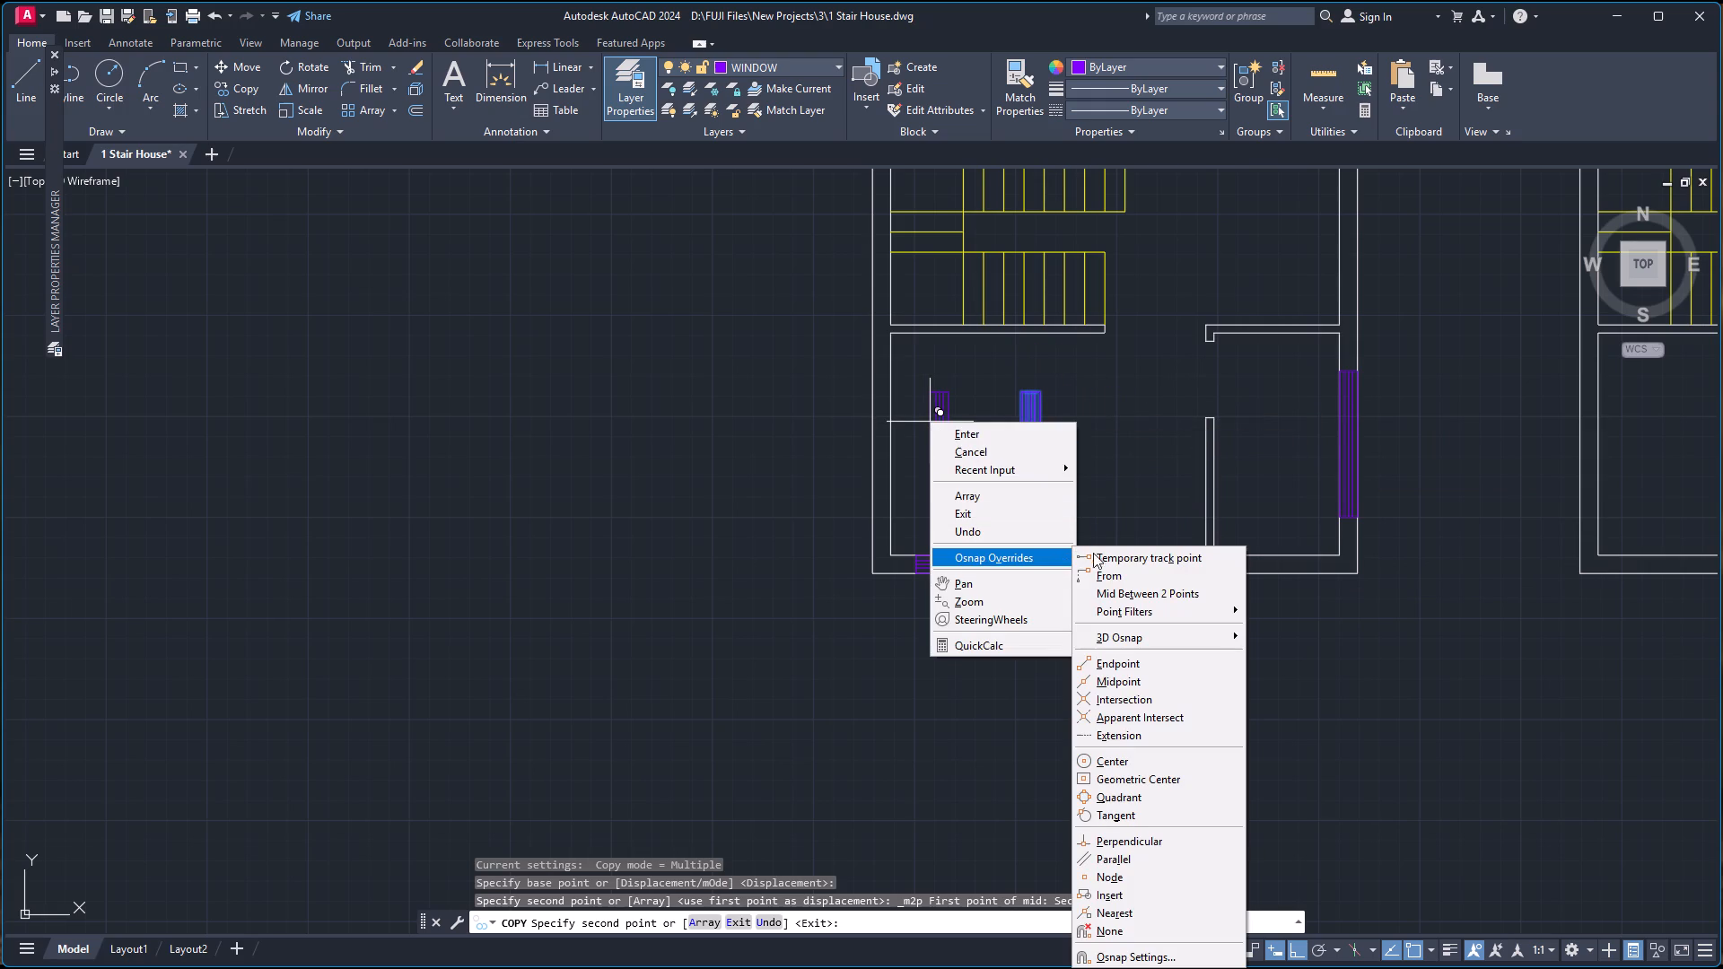
left_click(1112, 593)
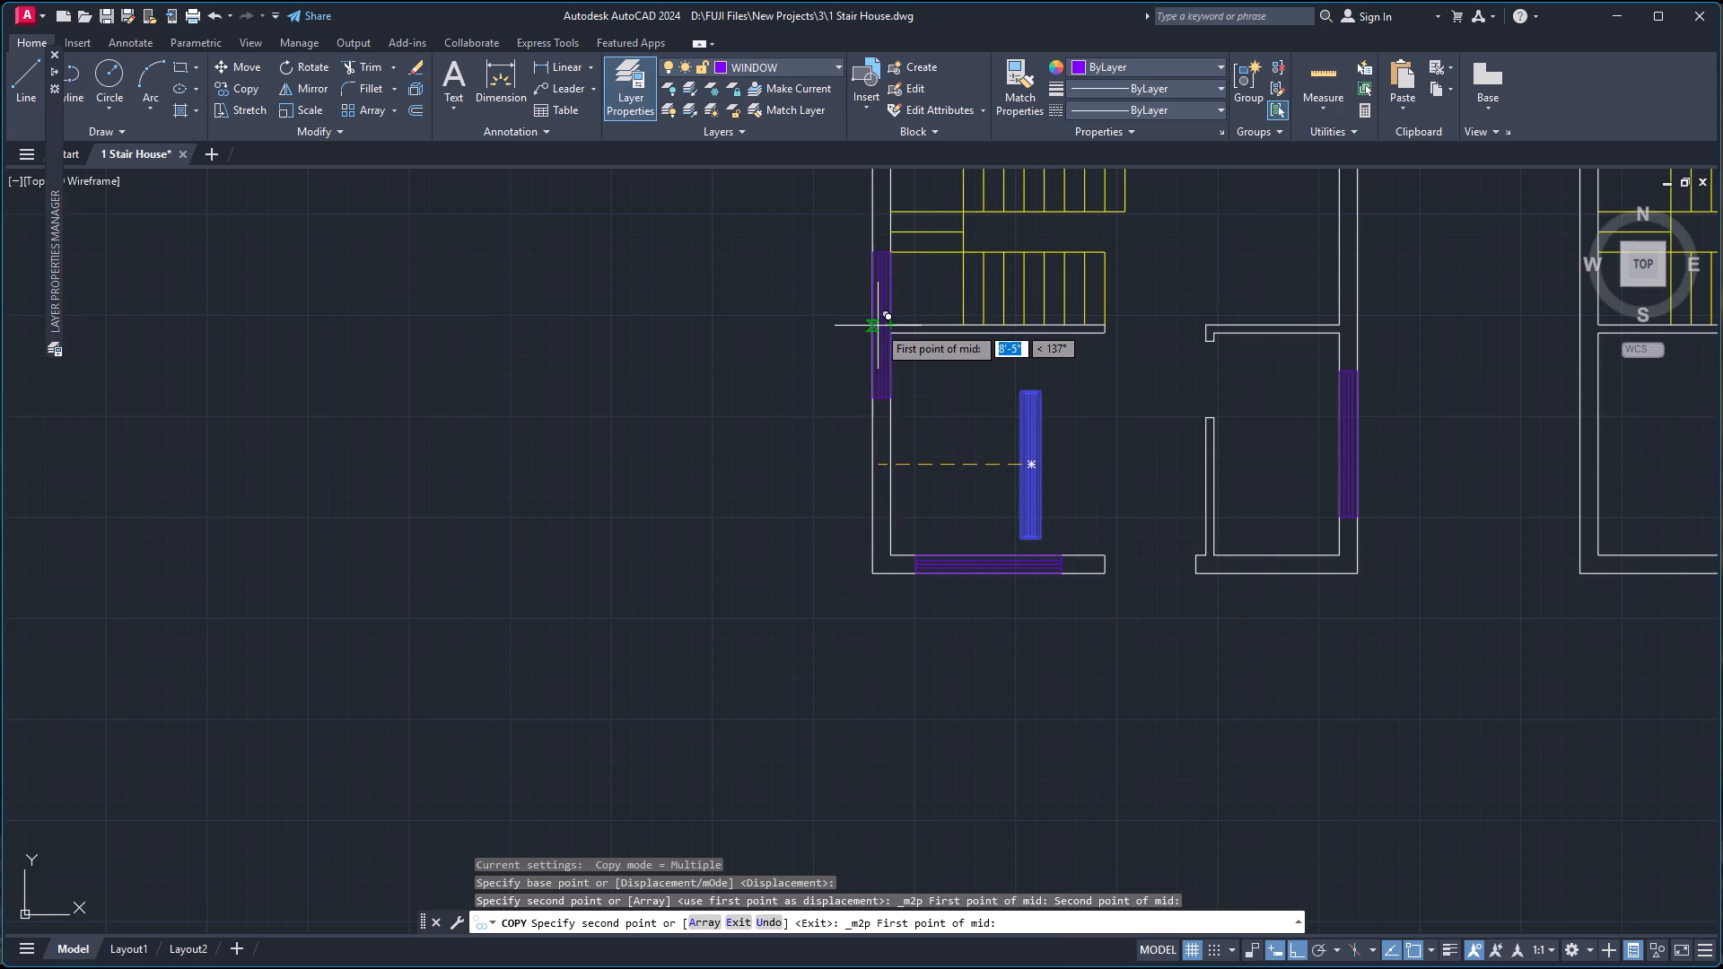
left_click(871, 324)
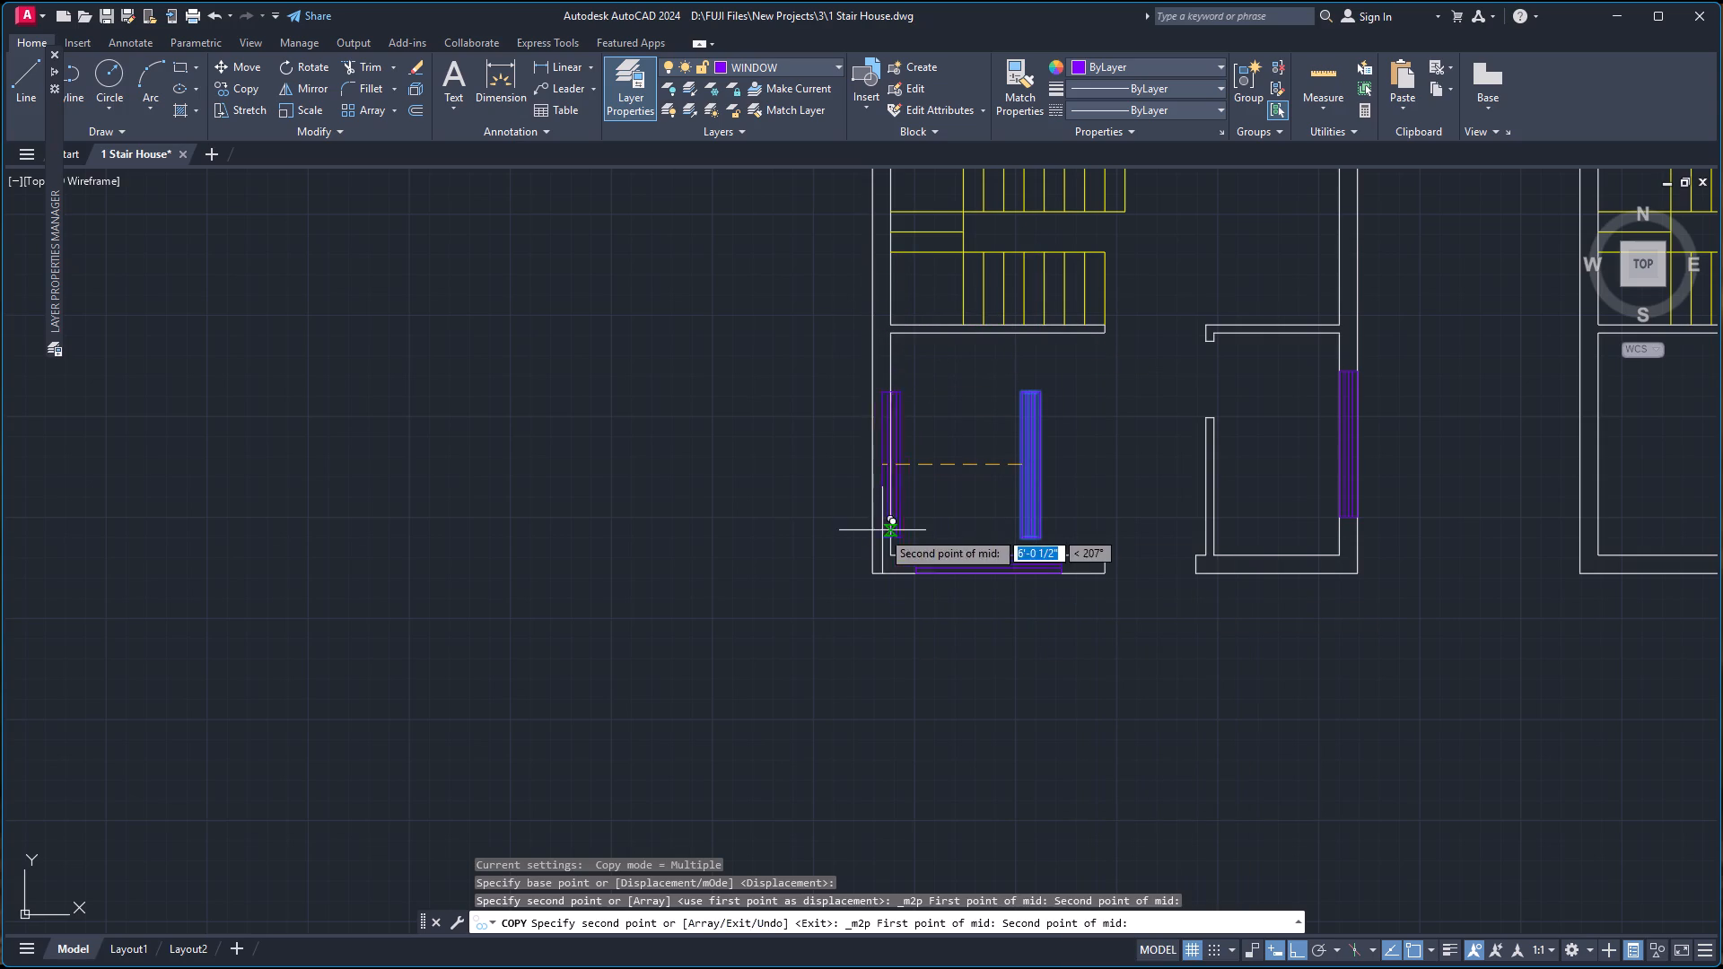
left_click(870, 574)
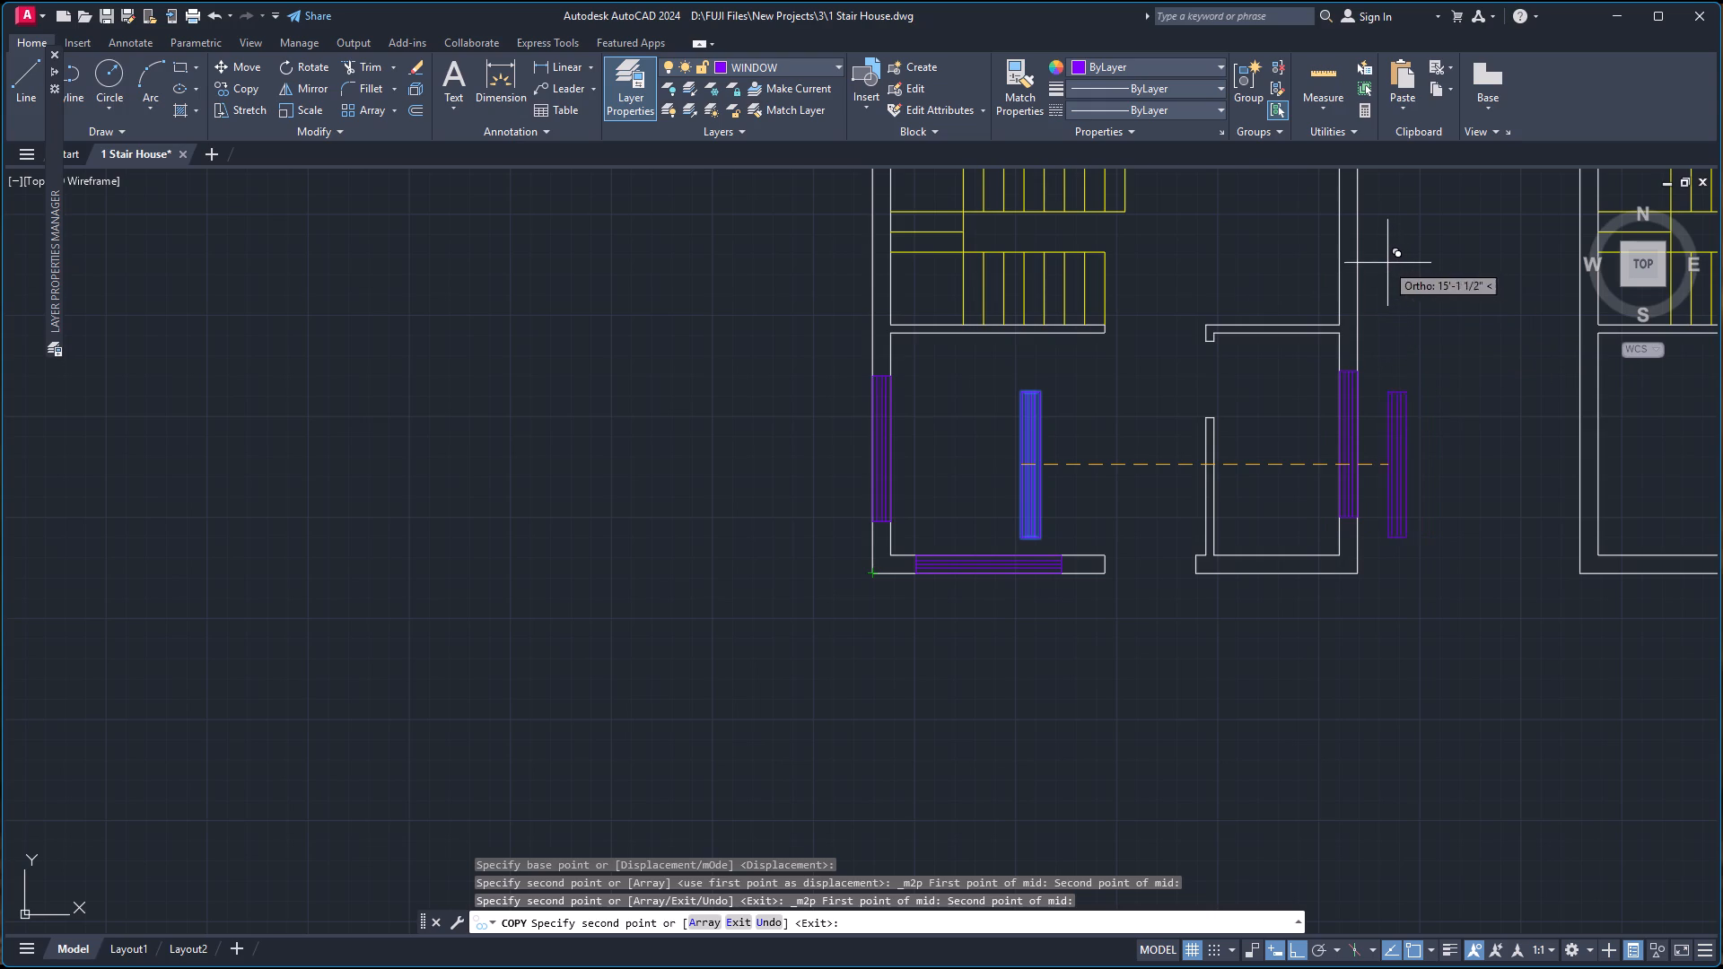
Place a window copy by eye in the original plan's right wall, level with the stairs between the two right-hand partitions.
scroll(1282, 254, "down", 3)
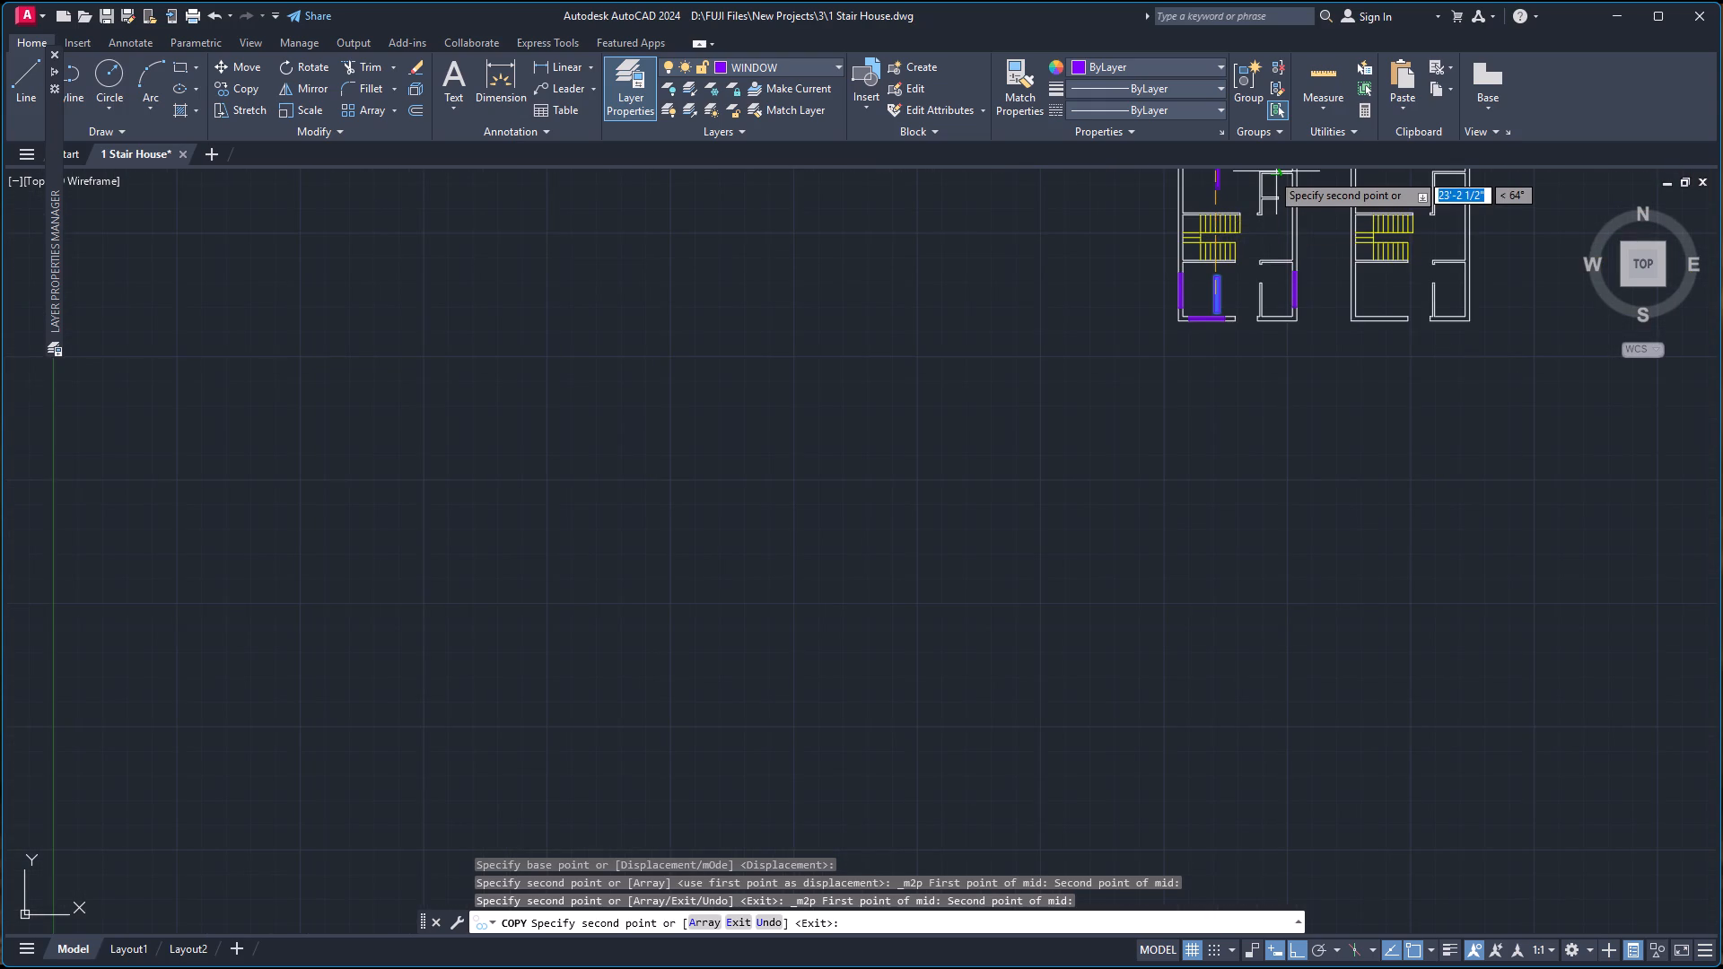
scroll(1271, 172, "down", 2)
scroll(1271, 174, "up", 6)
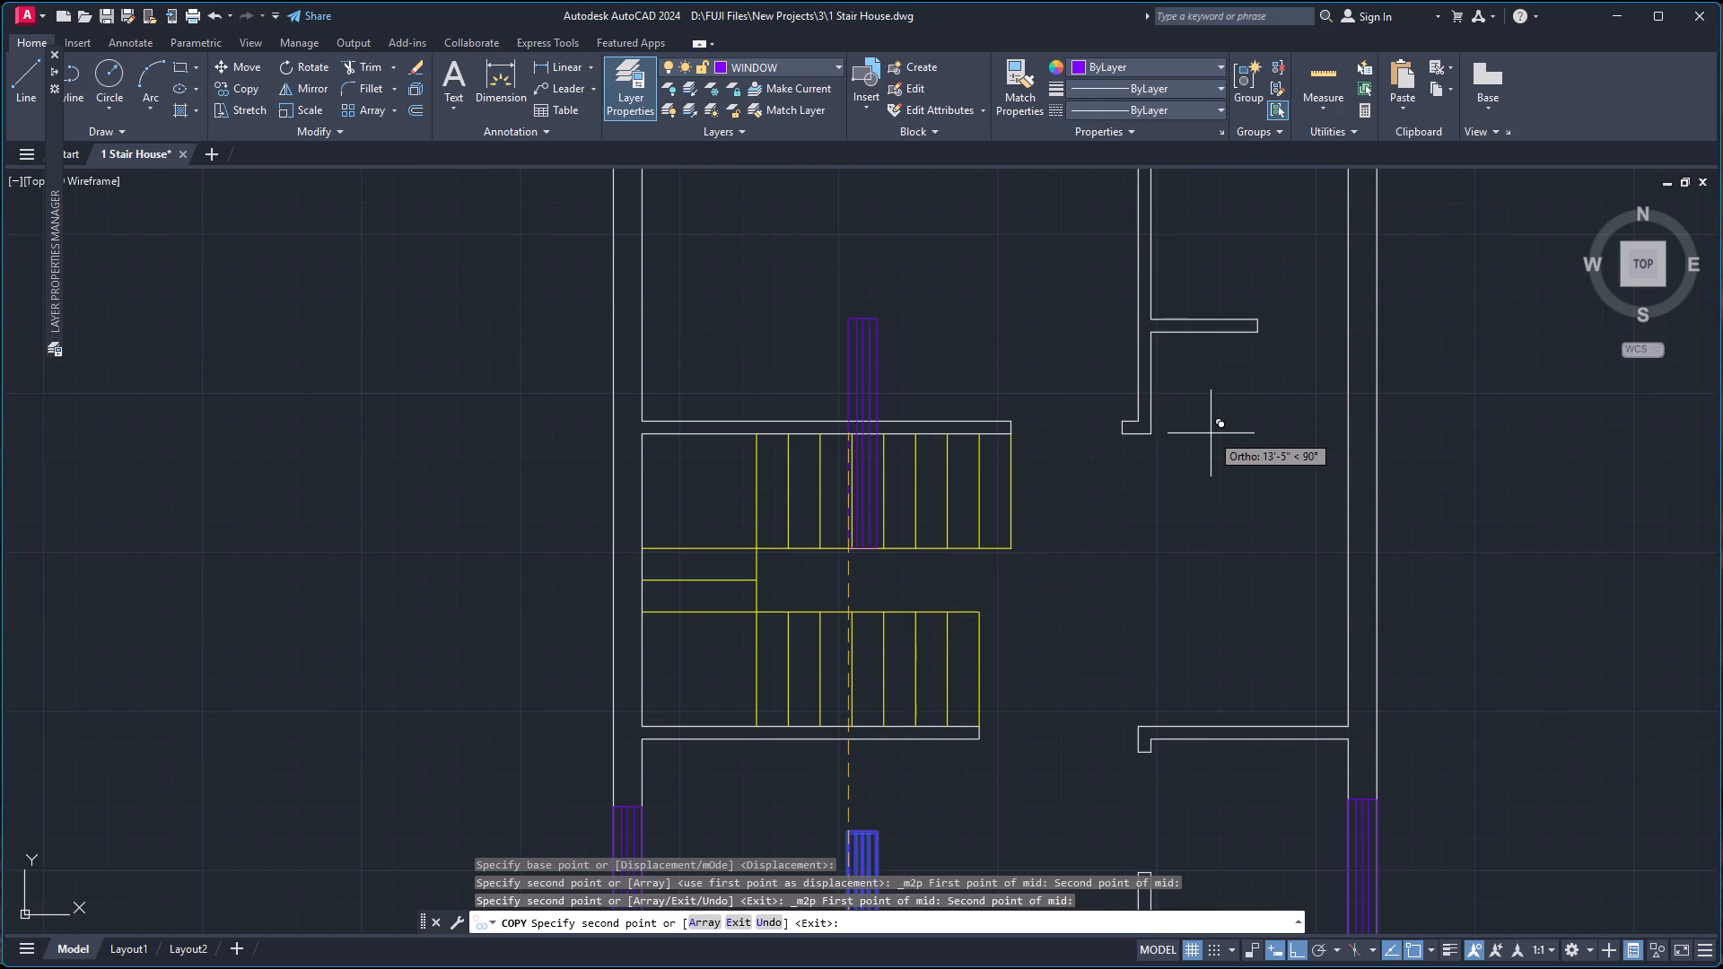
left_click(1355, 529)
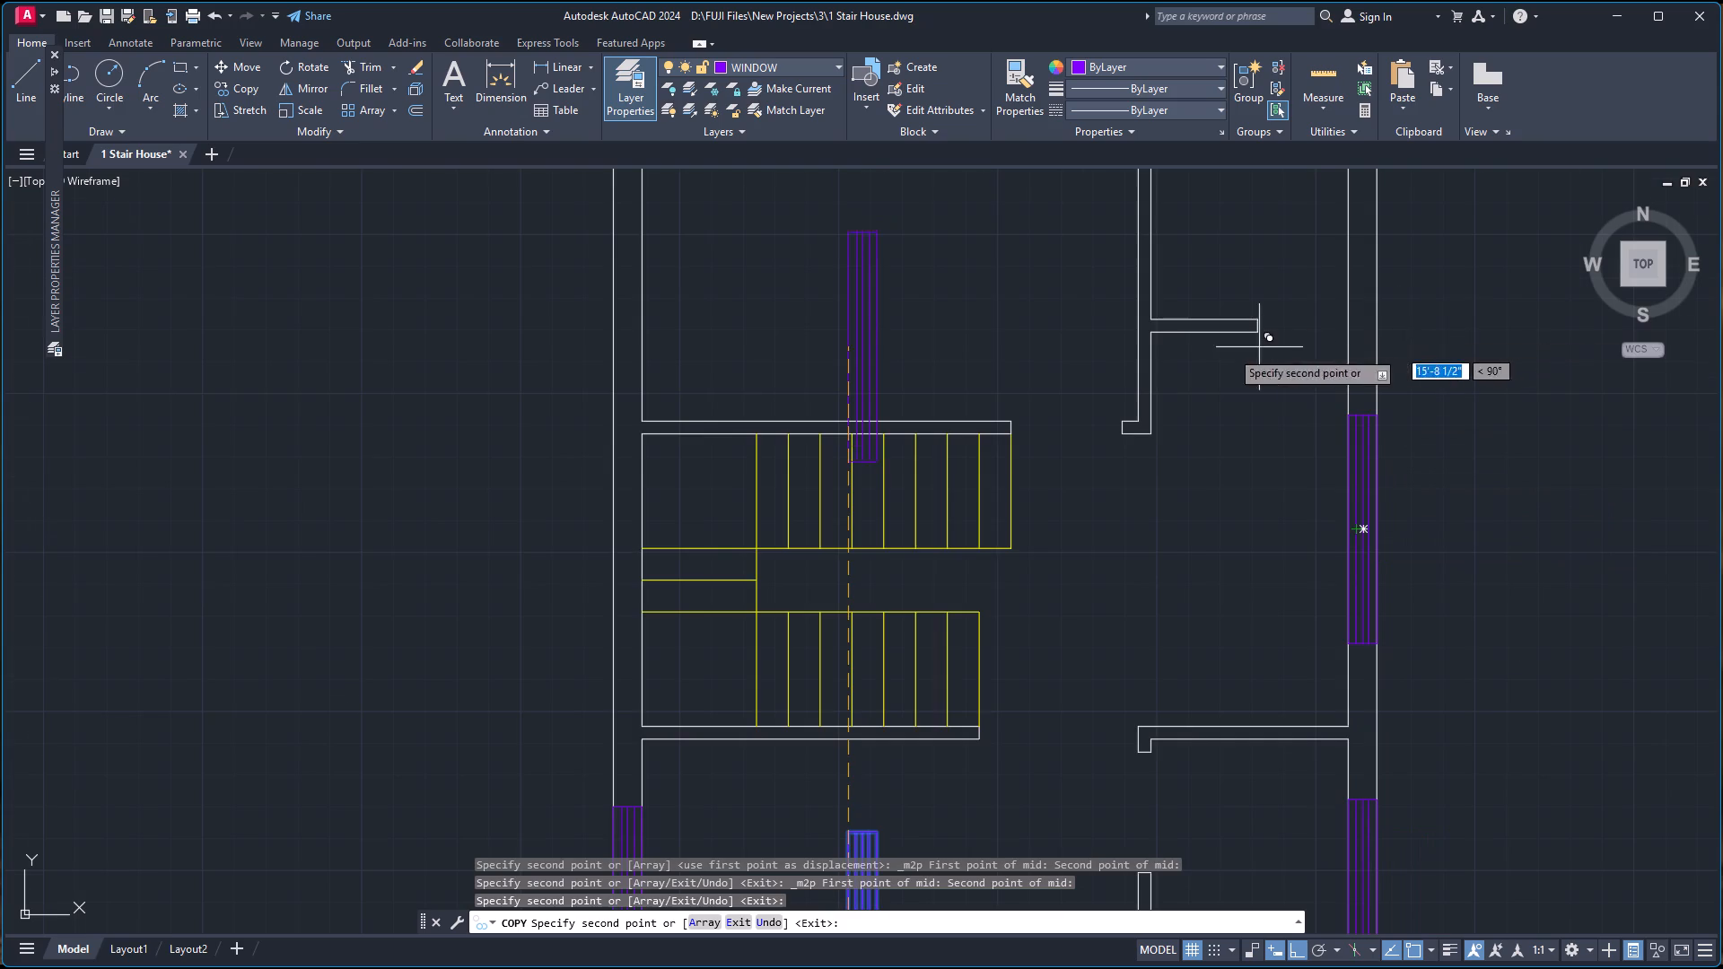
Place a window copy in the original plan's left wall, centred between the upper stair partition's level and the outer top-left corner.
scroll(1226, 350, "down", 4)
scroll(1117, 301, "up", 2)
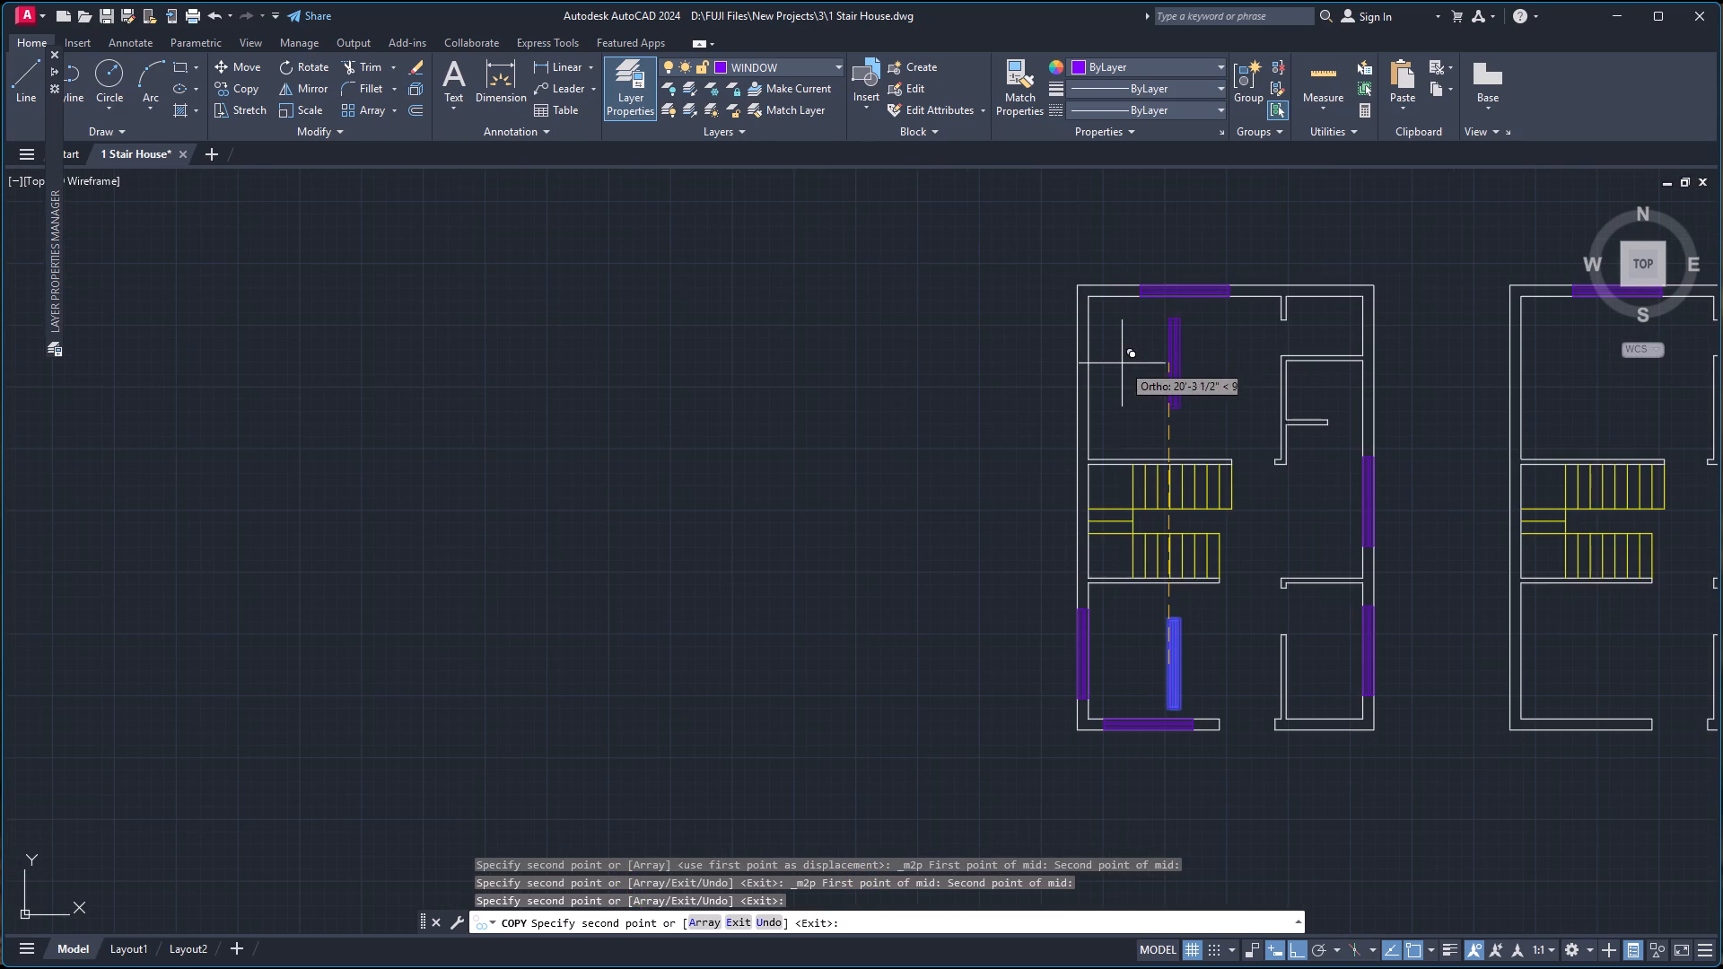
right_click(1120, 364)
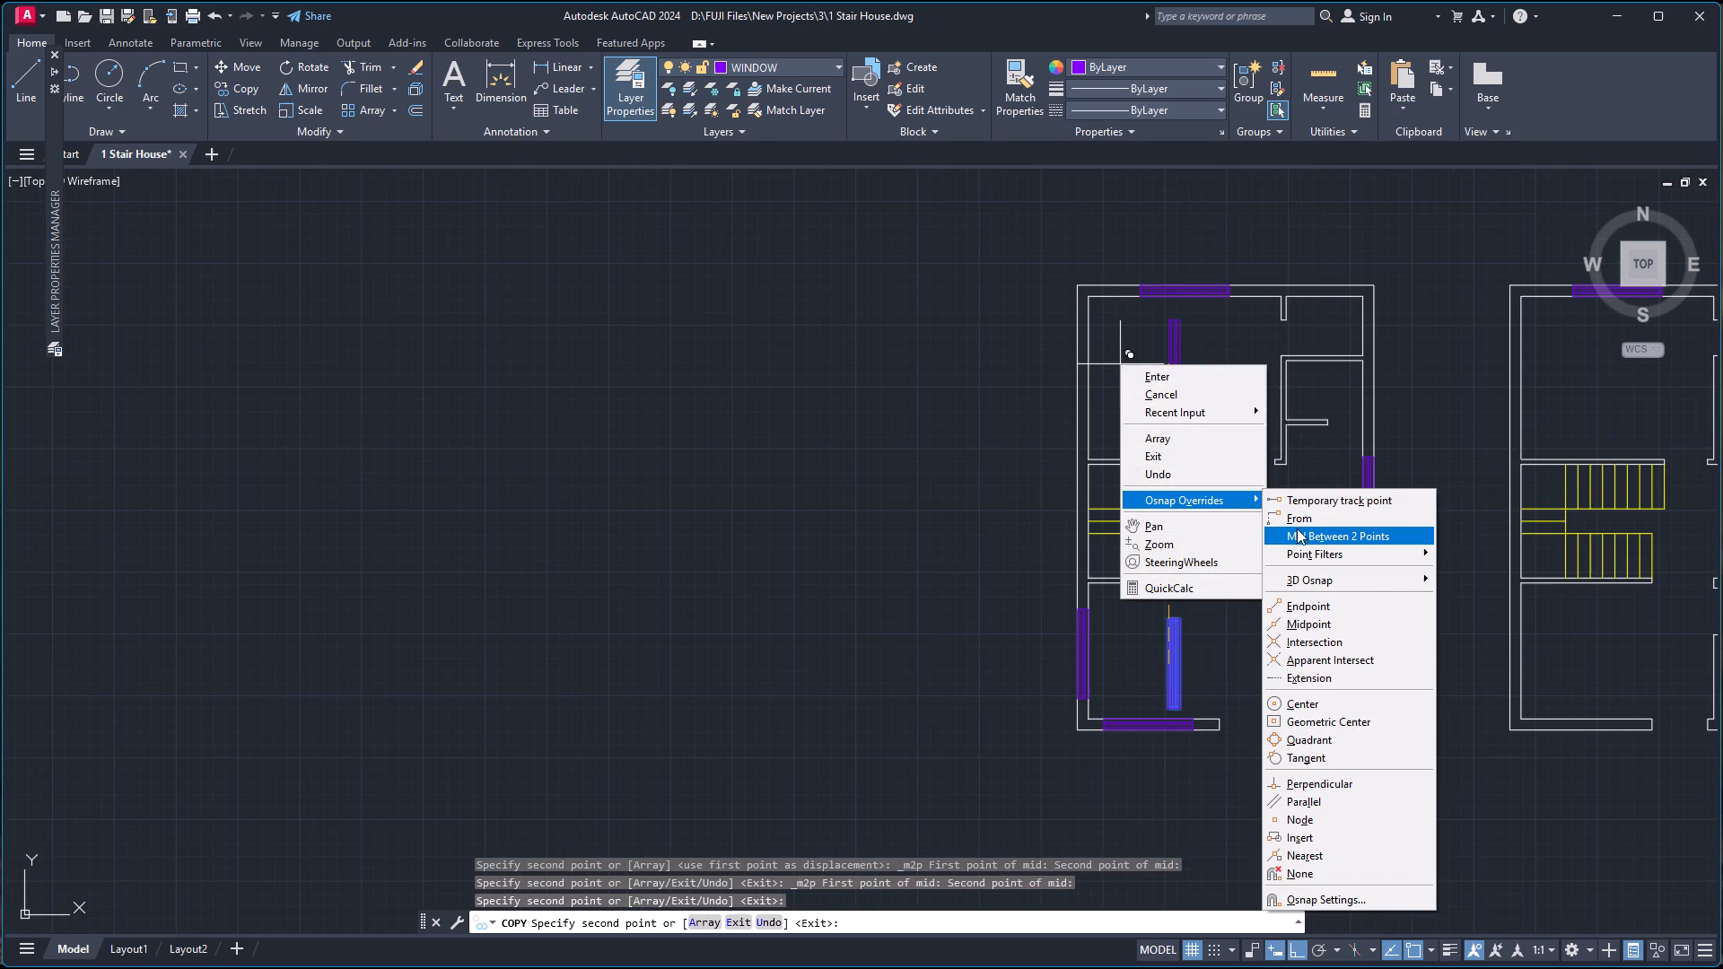
left_click(1298, 534)
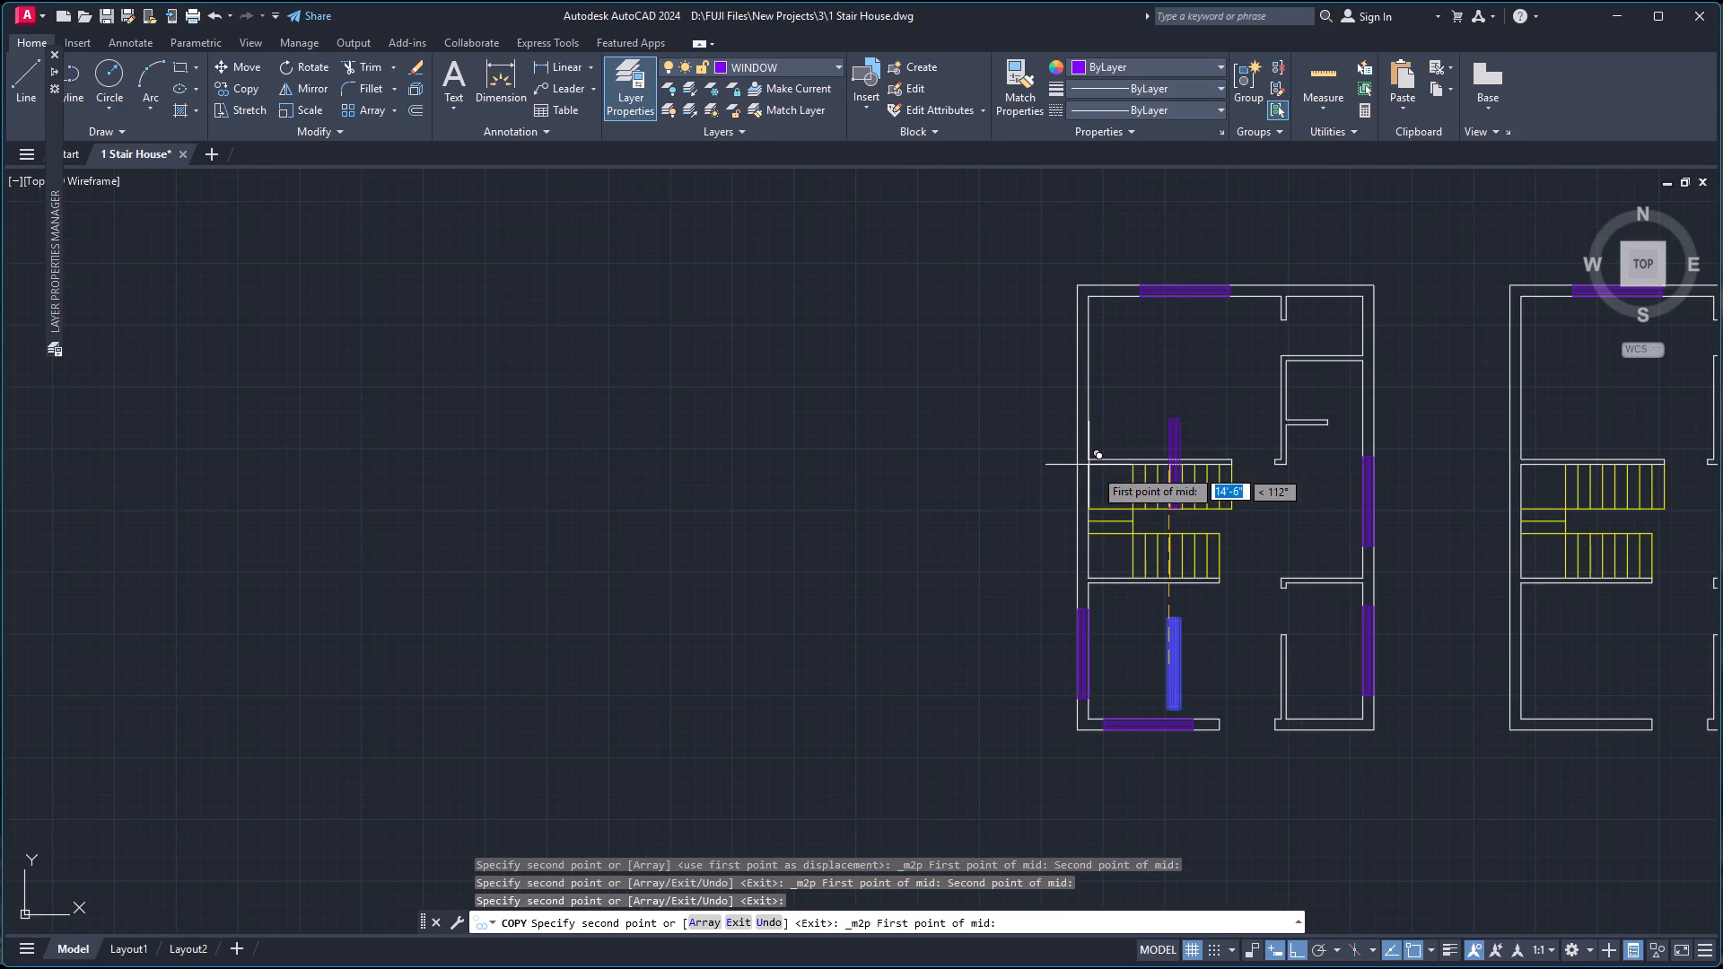
scroll(1091, 465, "up", 3)
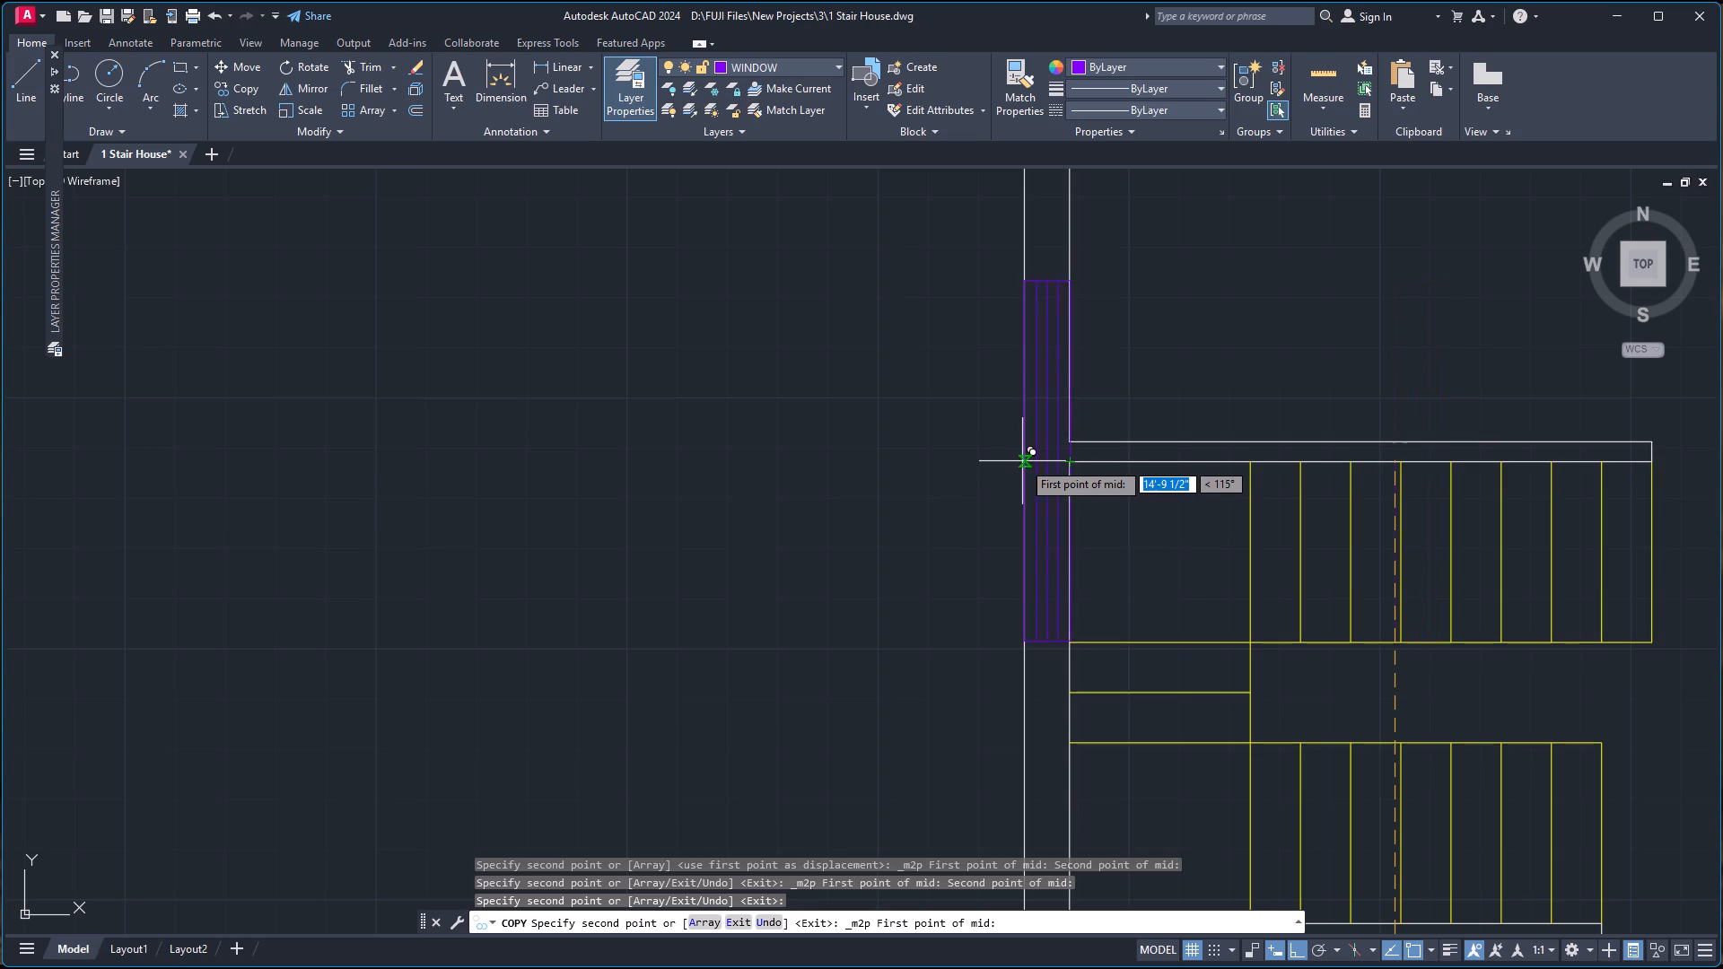
left_click(1023, 461)
scroll(1036, 359, "down", 4)
scroll(1043, 245, "up", 3)
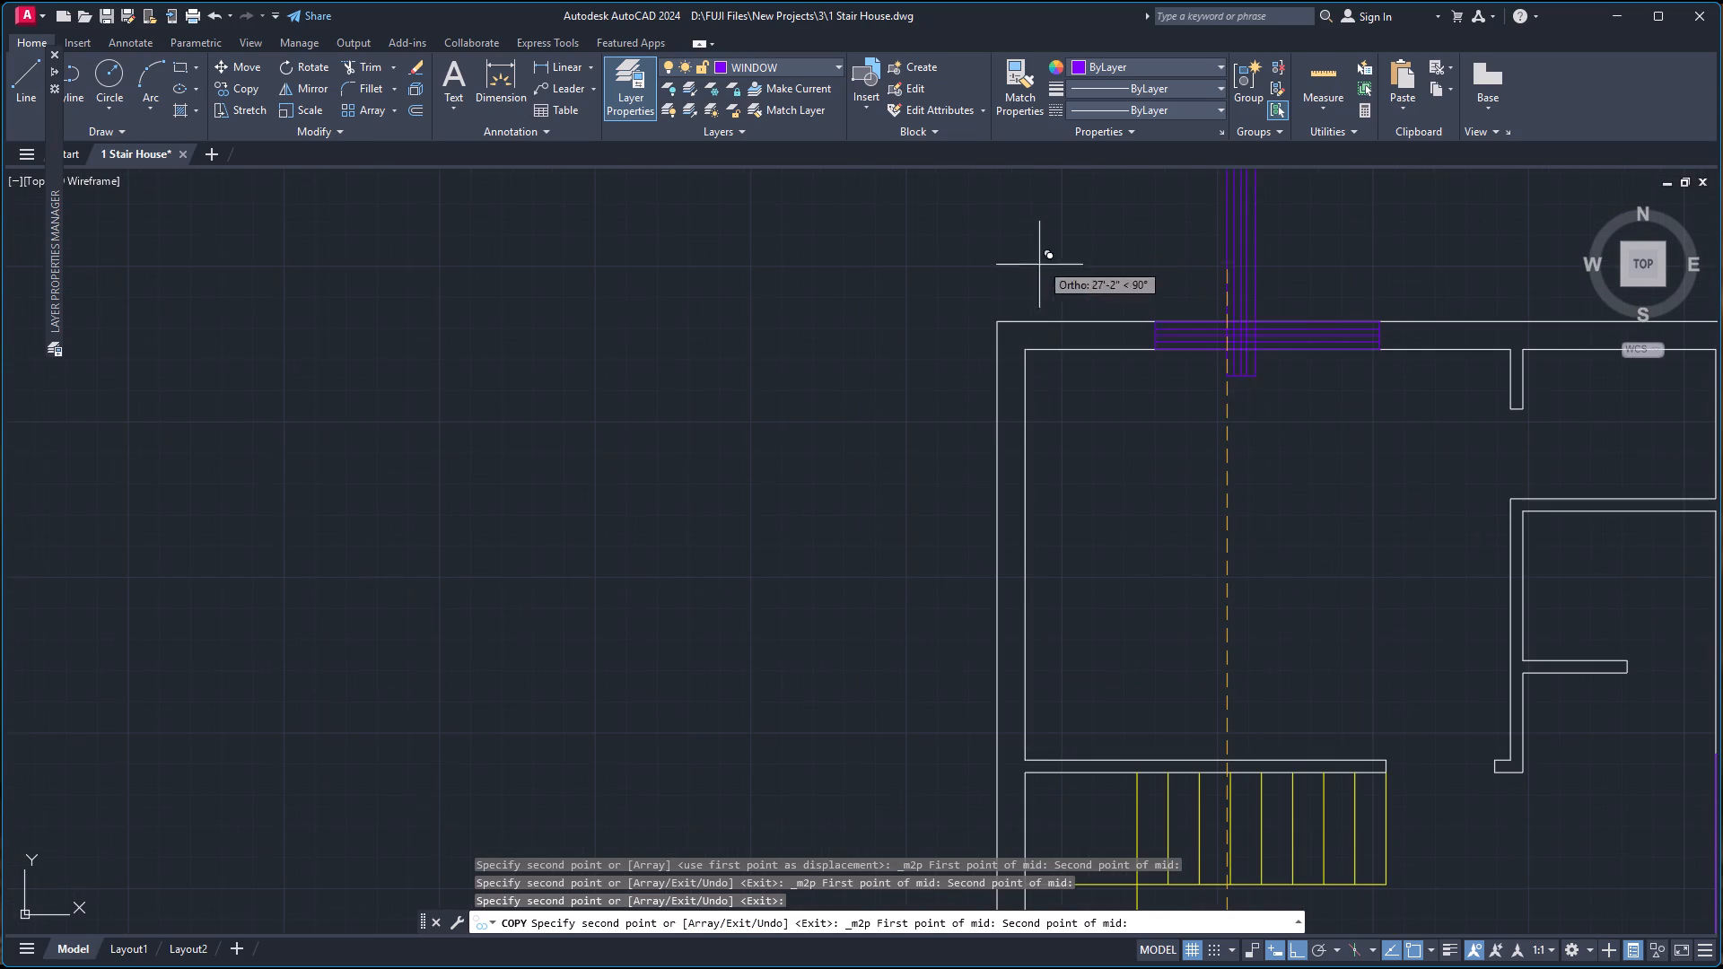
left_click(998, 327)
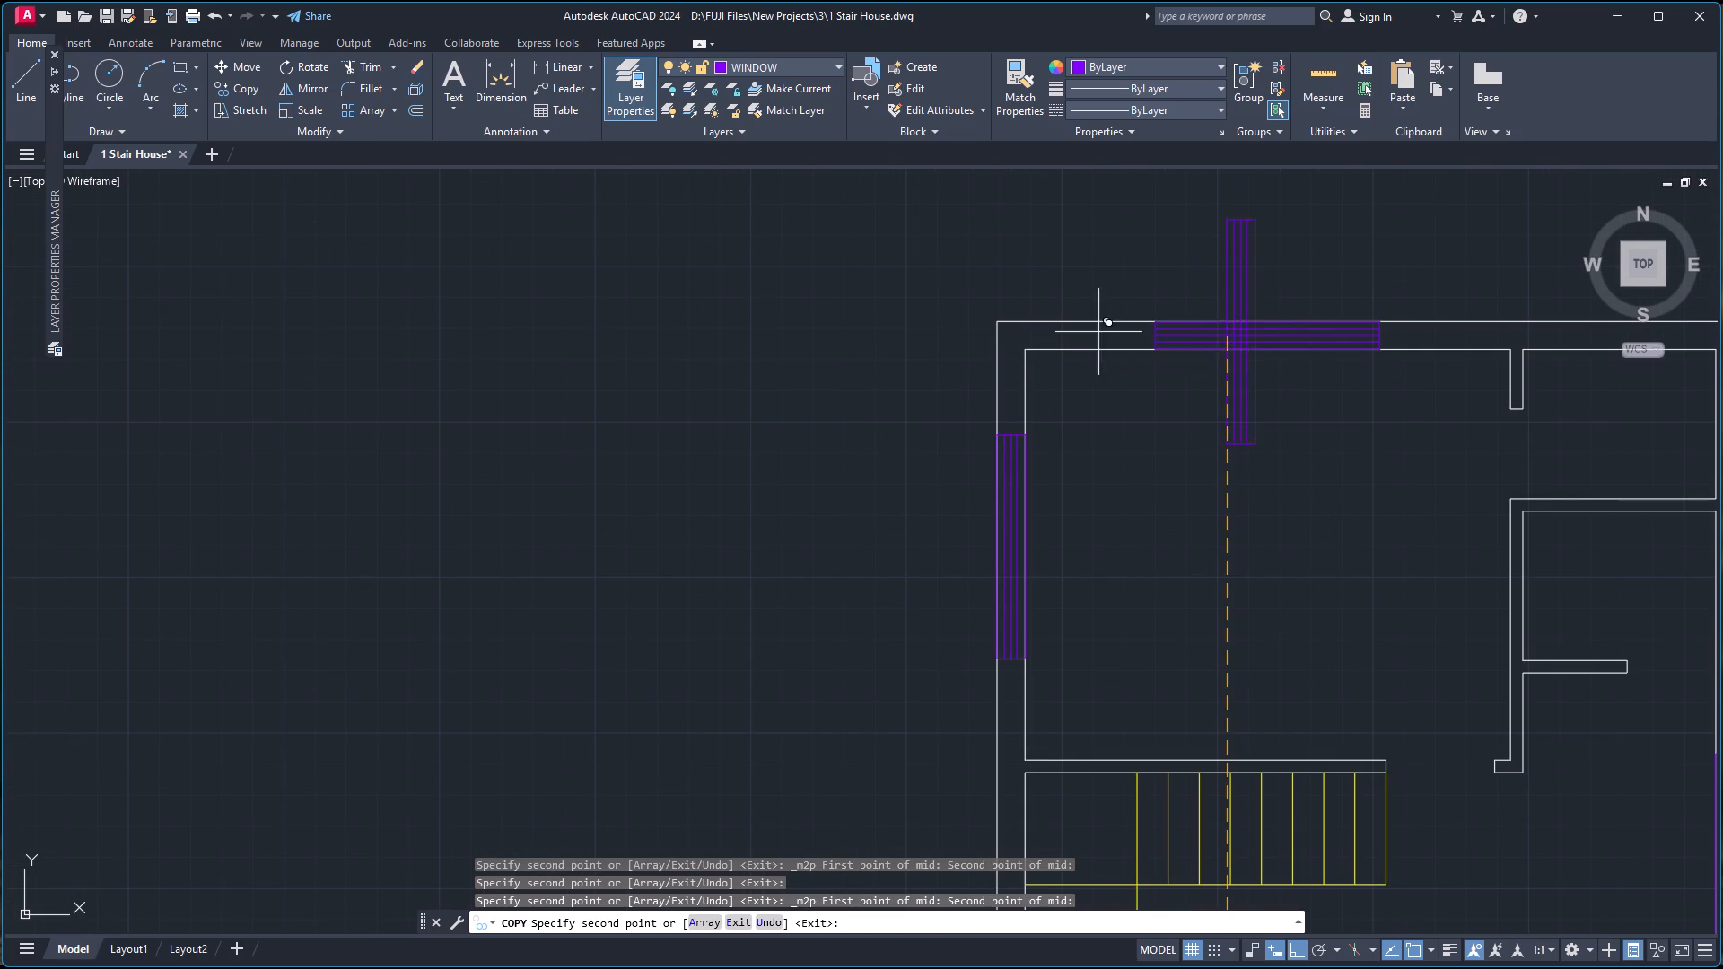
Place a window copy in the duplicate plan's left wall, centred between the outer top-left corner and the upper stair partition's level.
scroll(1276, 388, "down", 3)
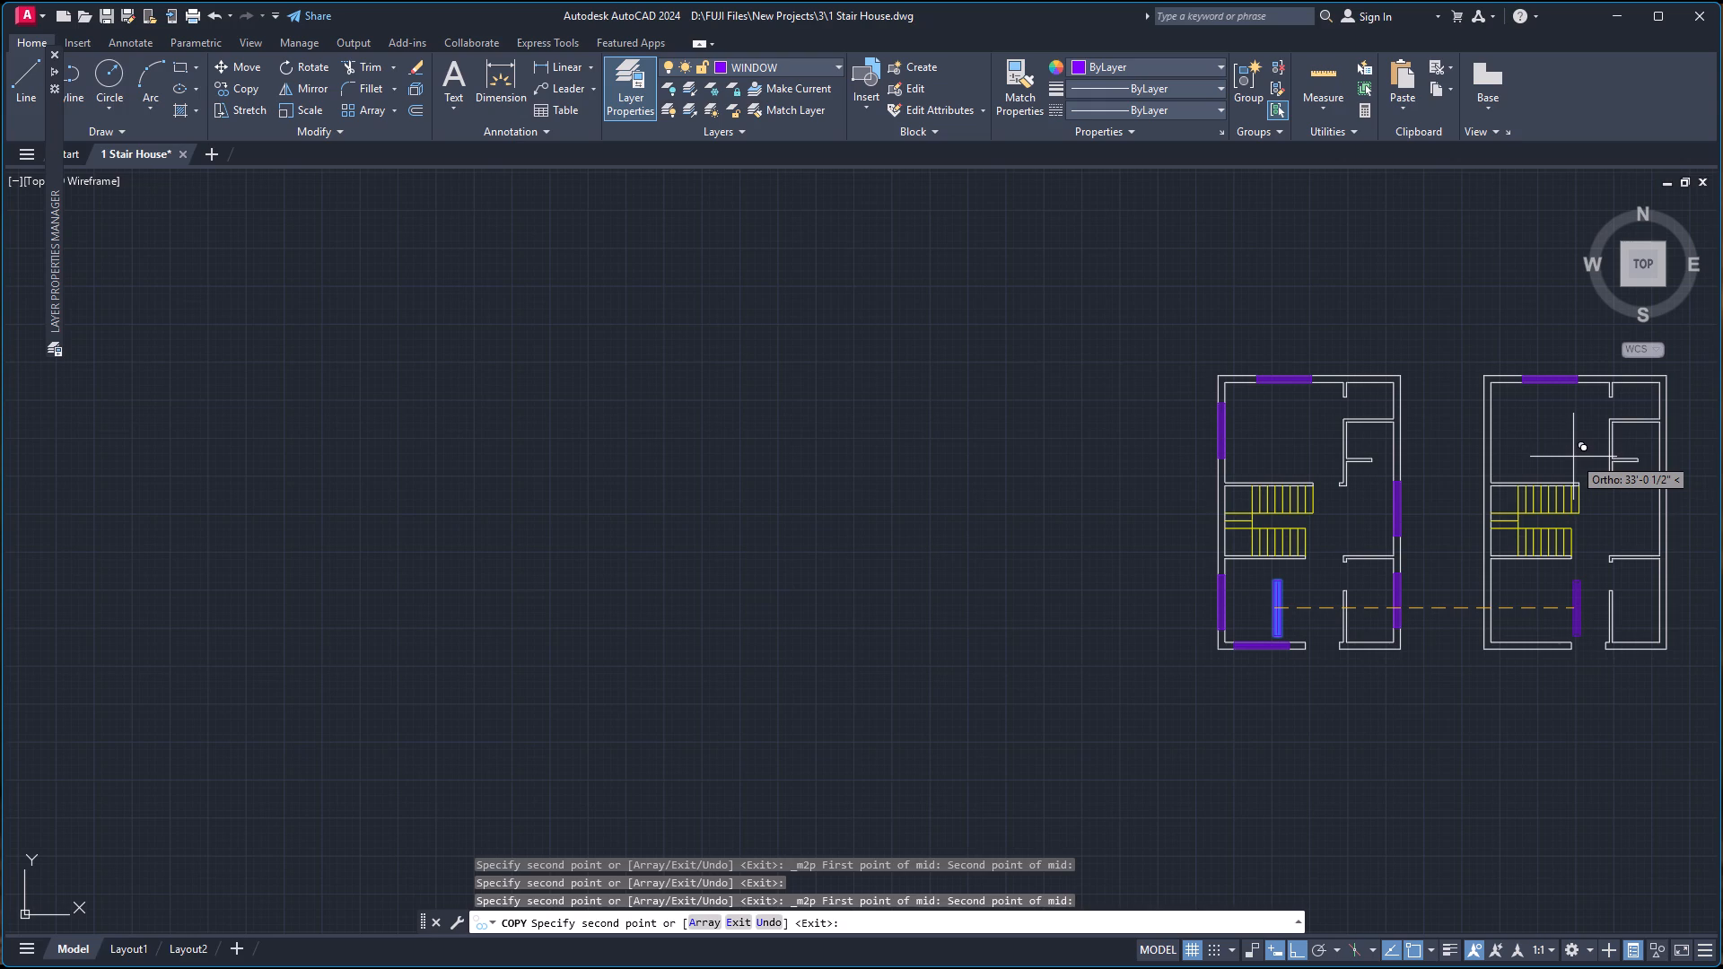
scroll(1587, 400, "down", 1)
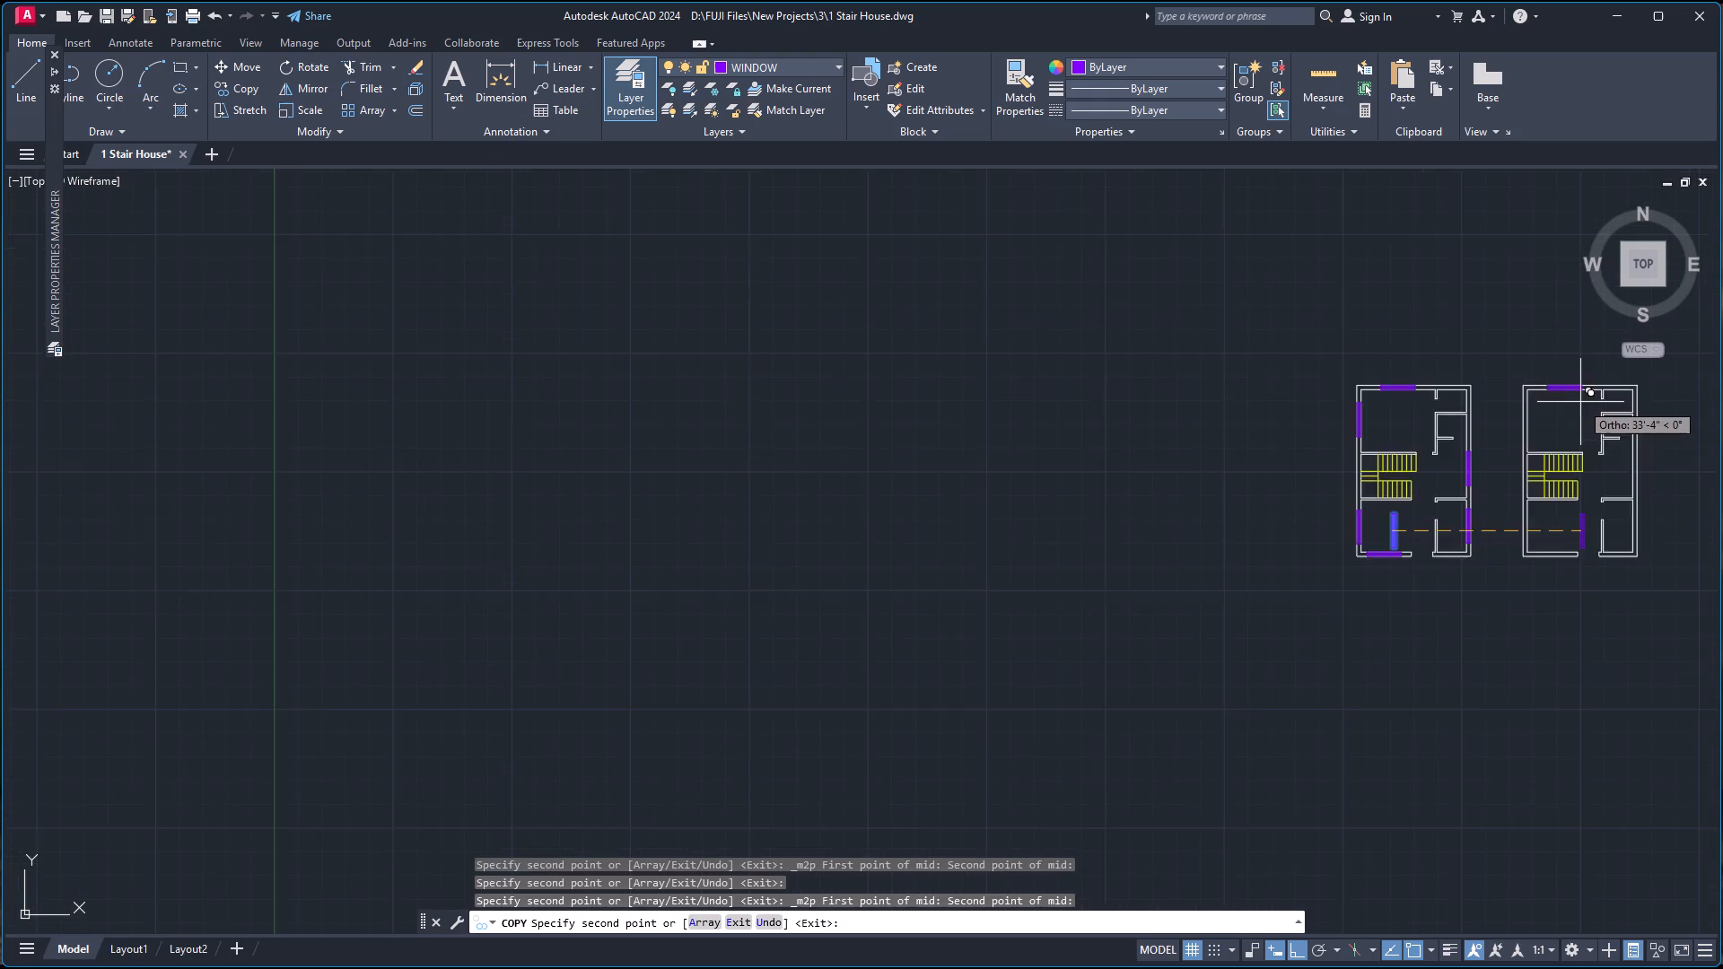
scroll(1579, 402, "up", 2)
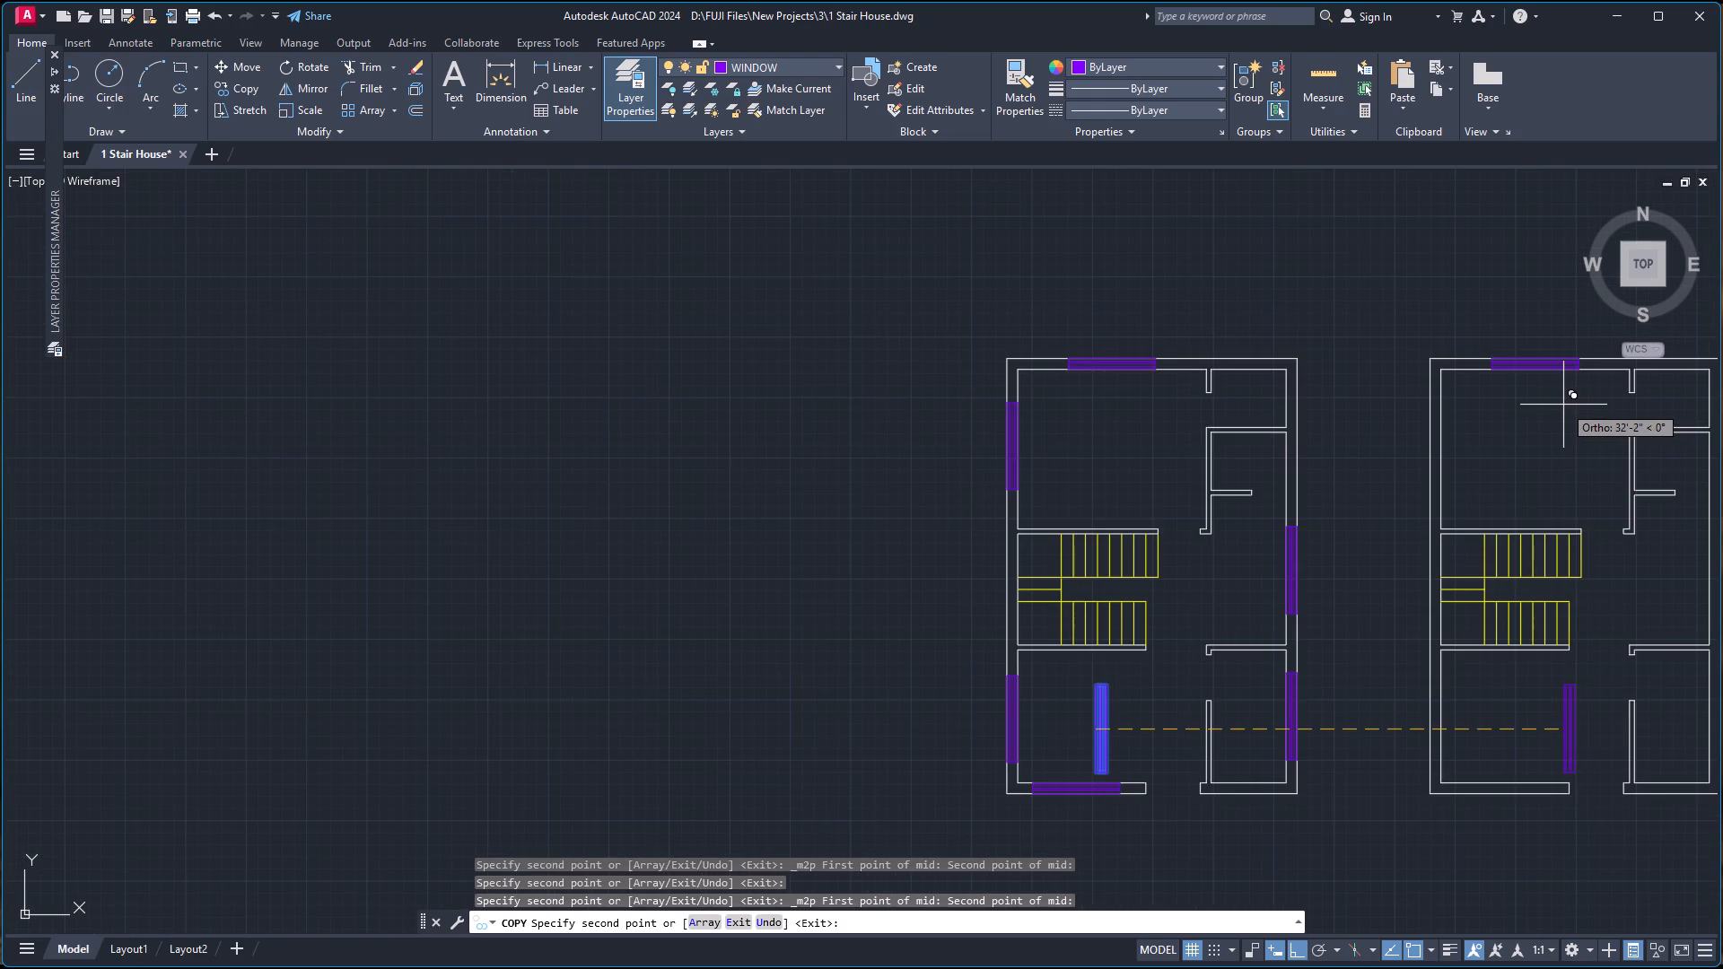
scroll(1489, 431, "up", 2)
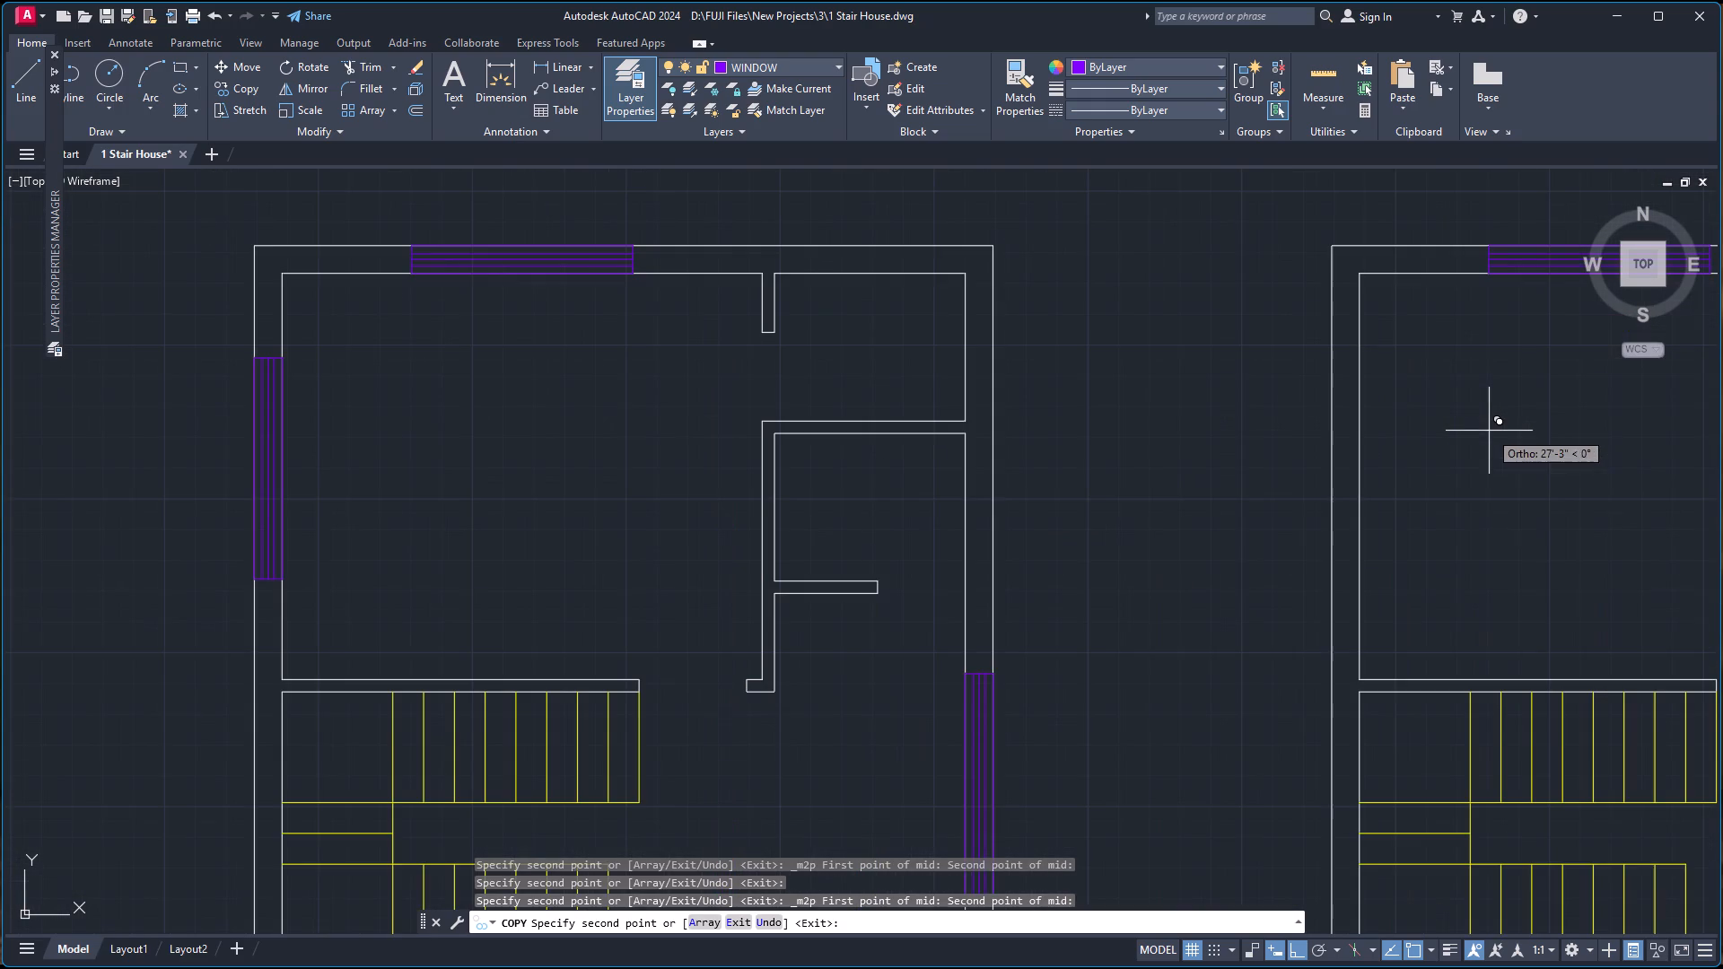
right_click(1488, 430)
left_click(1574, 566)
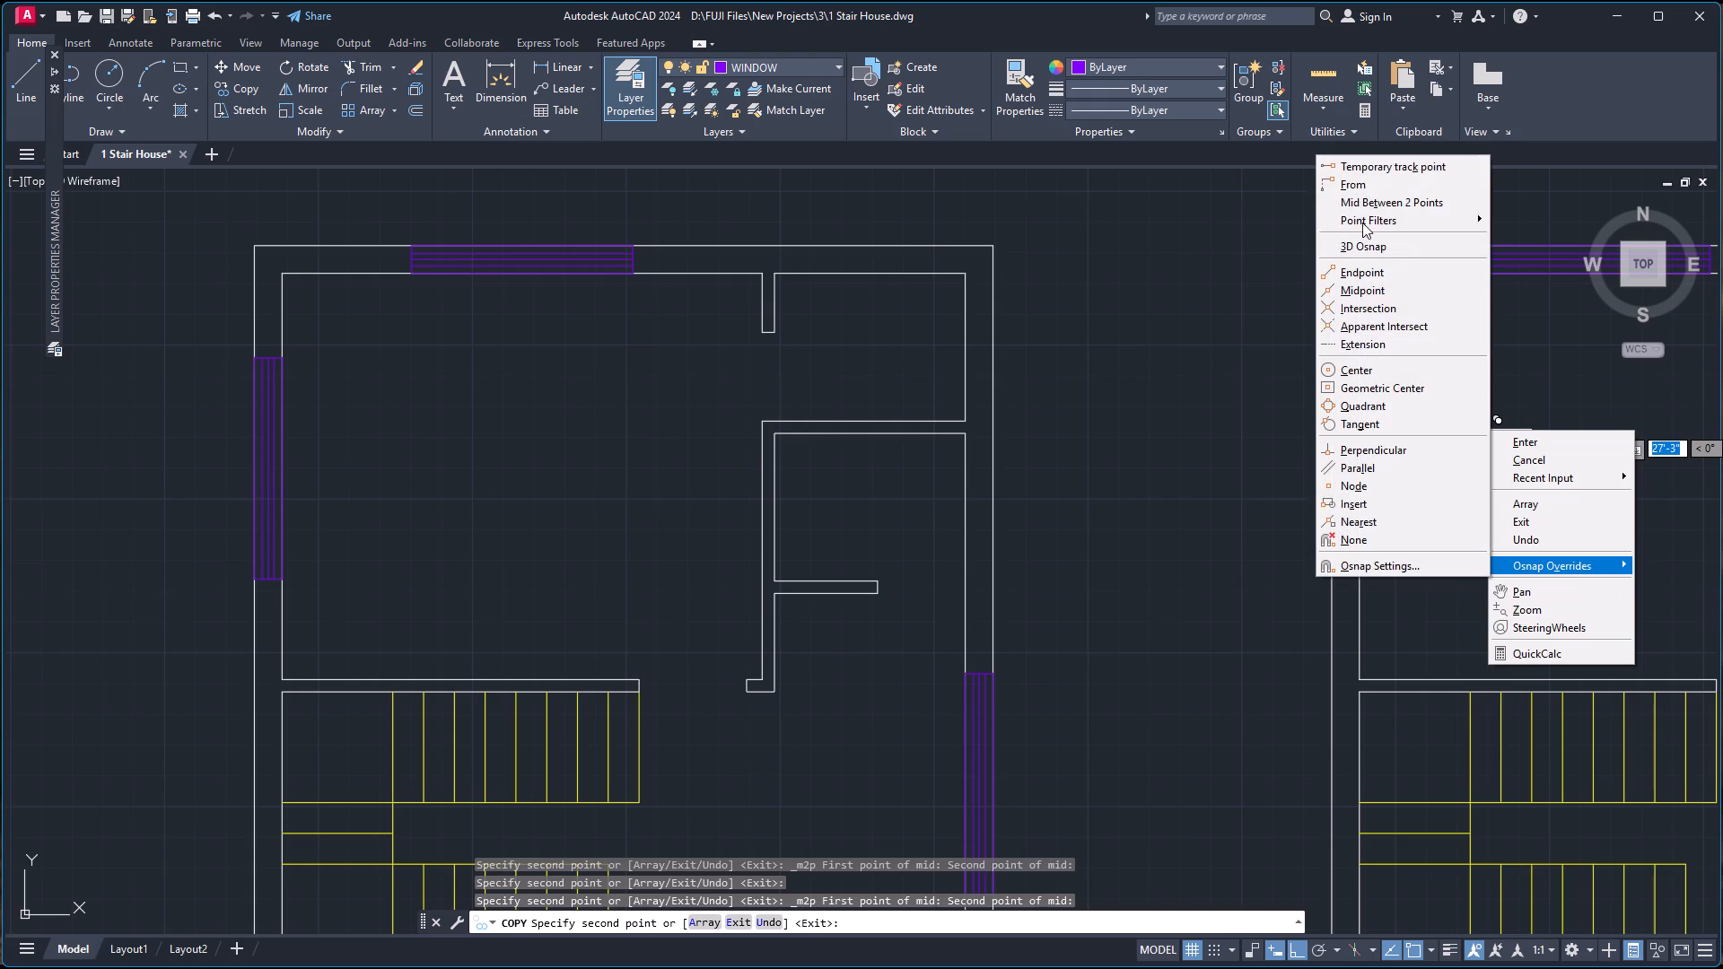
left_click(1369, 196)
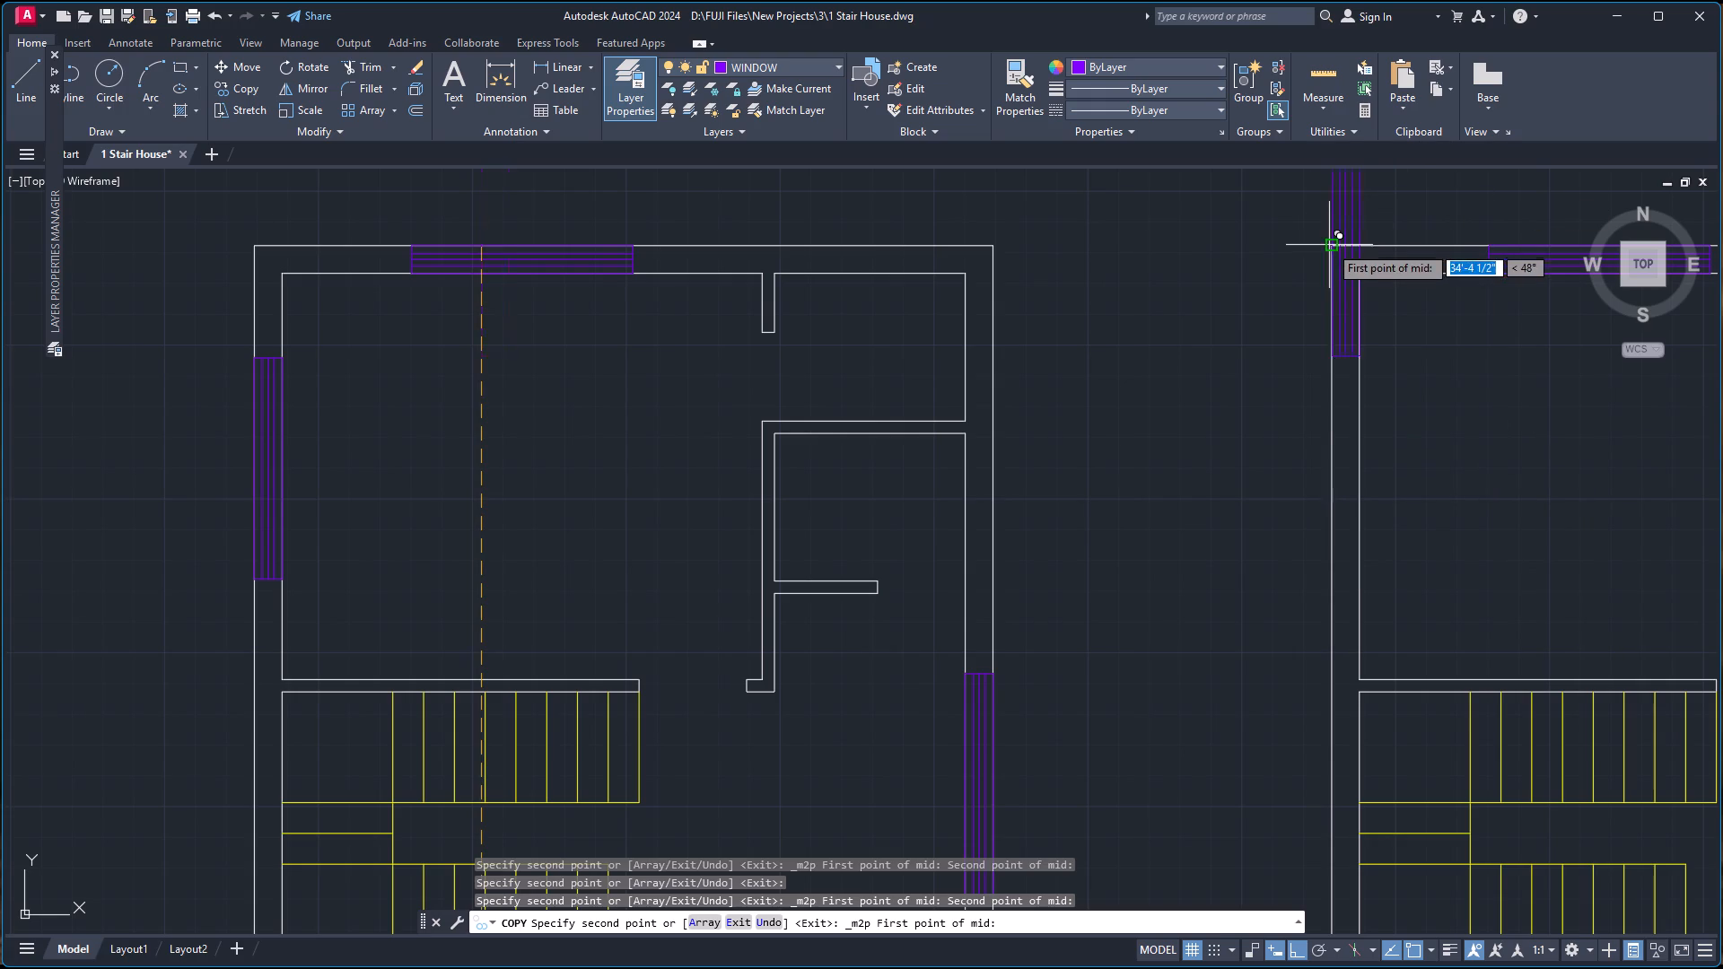
left_click(1330, 247)
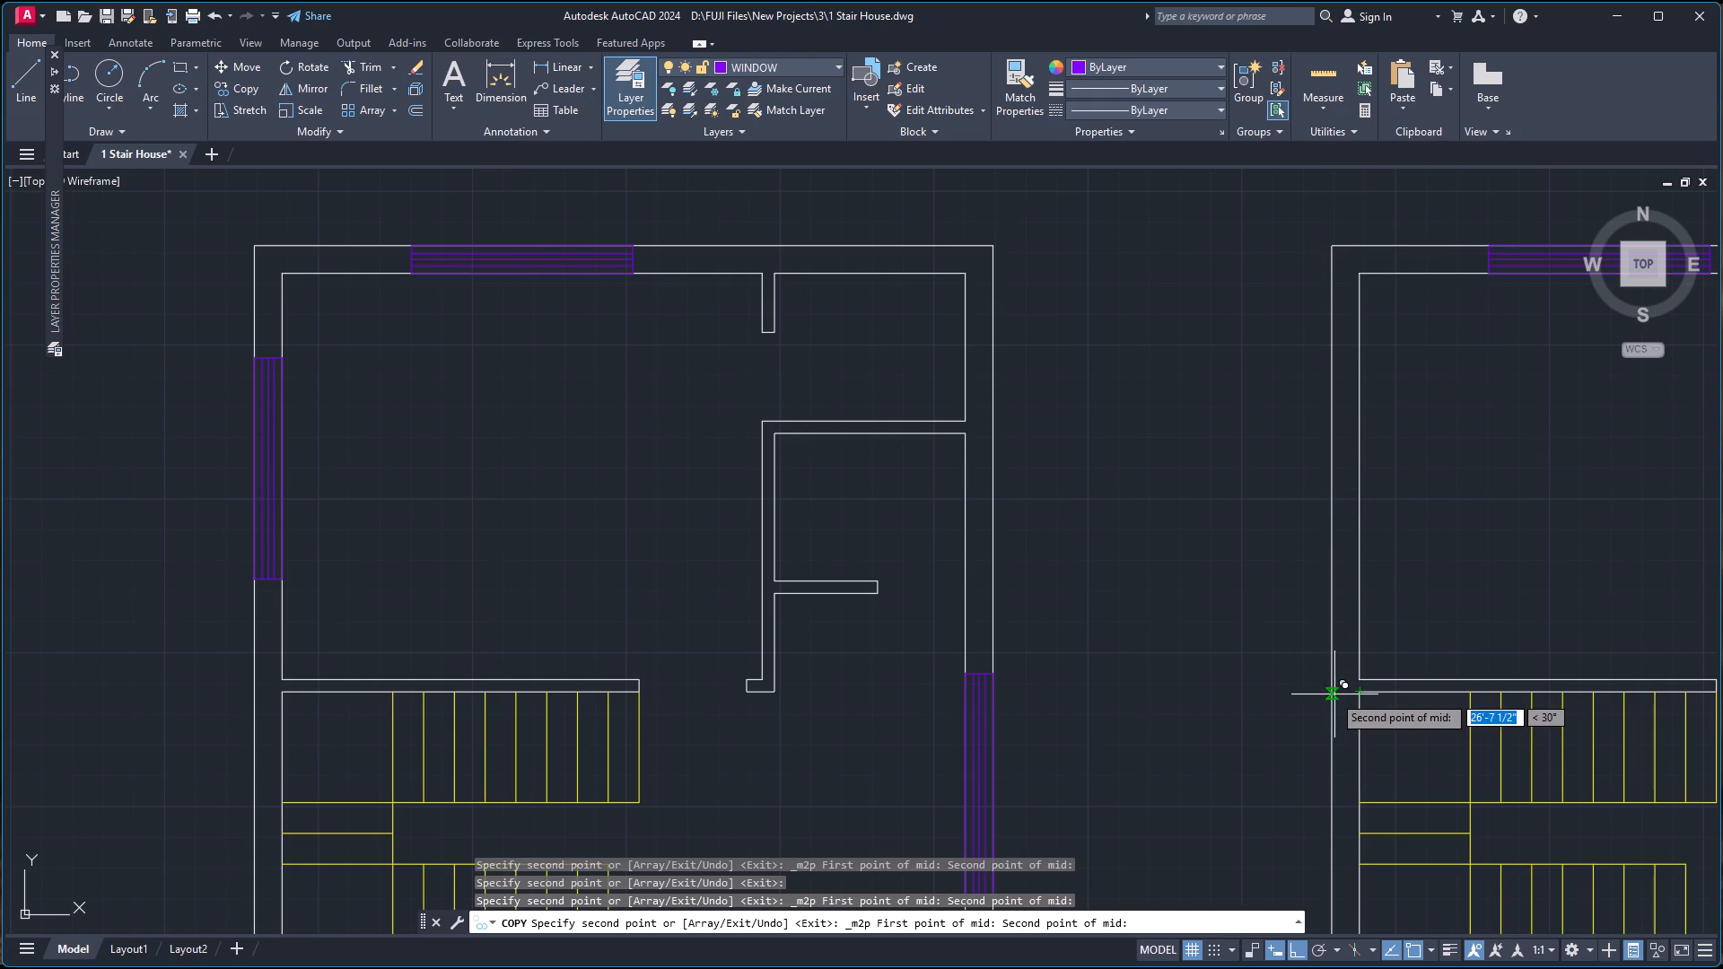
left_click(1327, 689)
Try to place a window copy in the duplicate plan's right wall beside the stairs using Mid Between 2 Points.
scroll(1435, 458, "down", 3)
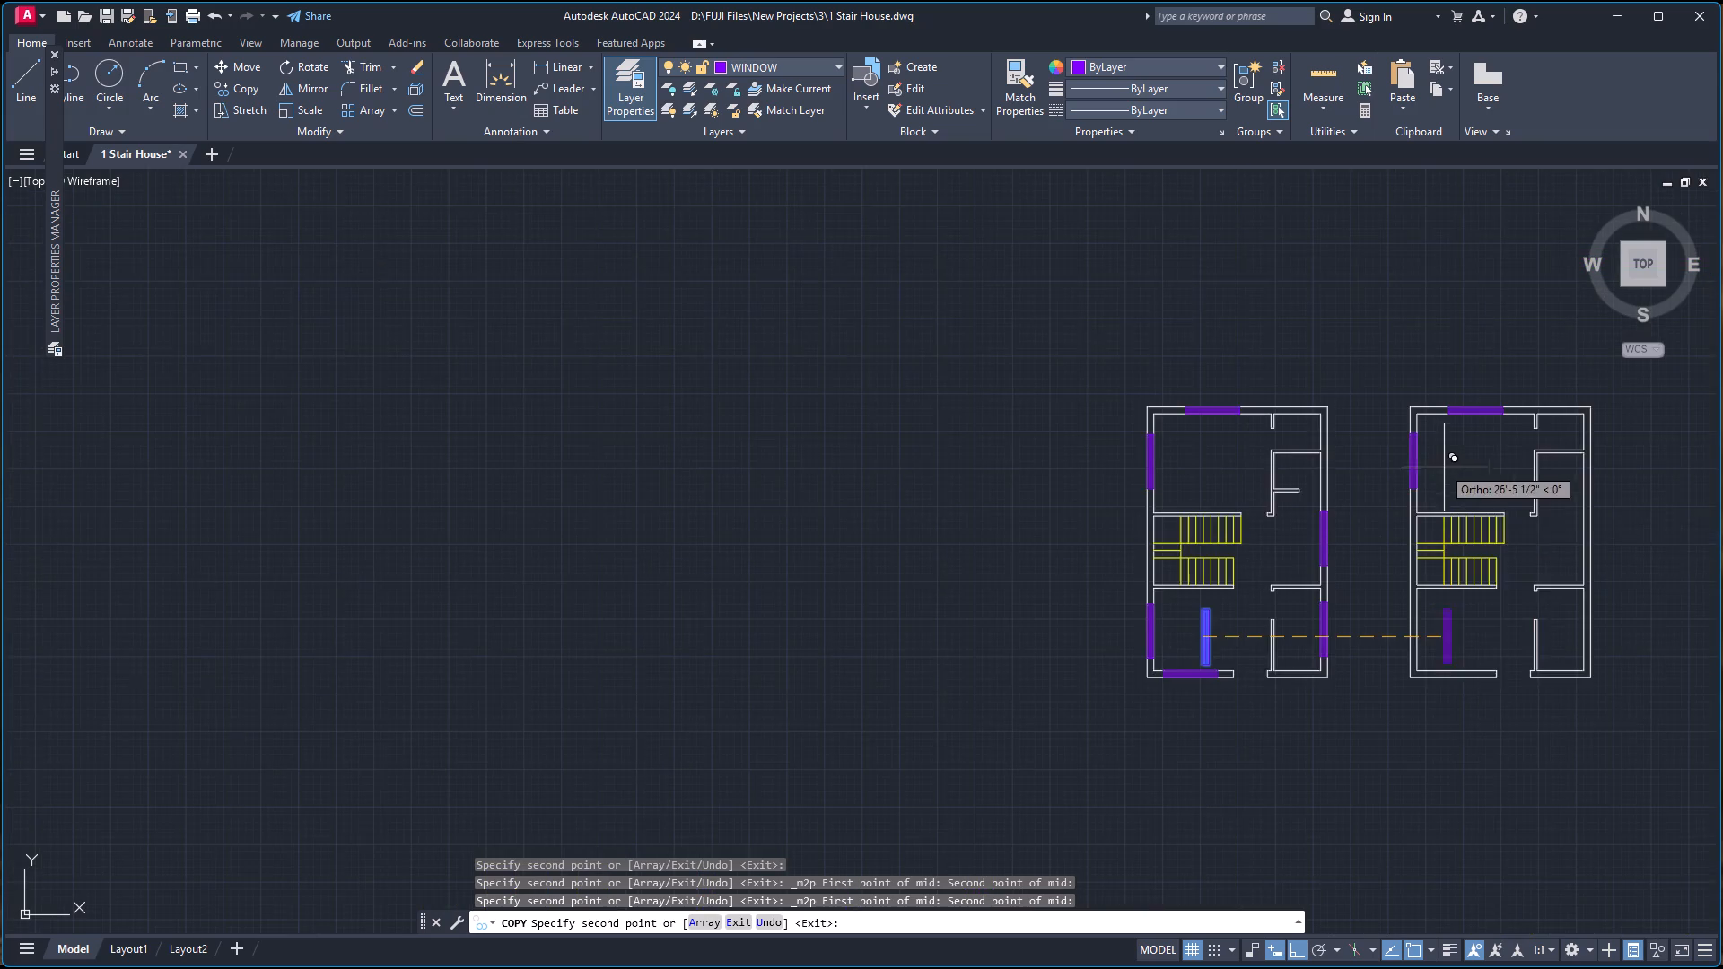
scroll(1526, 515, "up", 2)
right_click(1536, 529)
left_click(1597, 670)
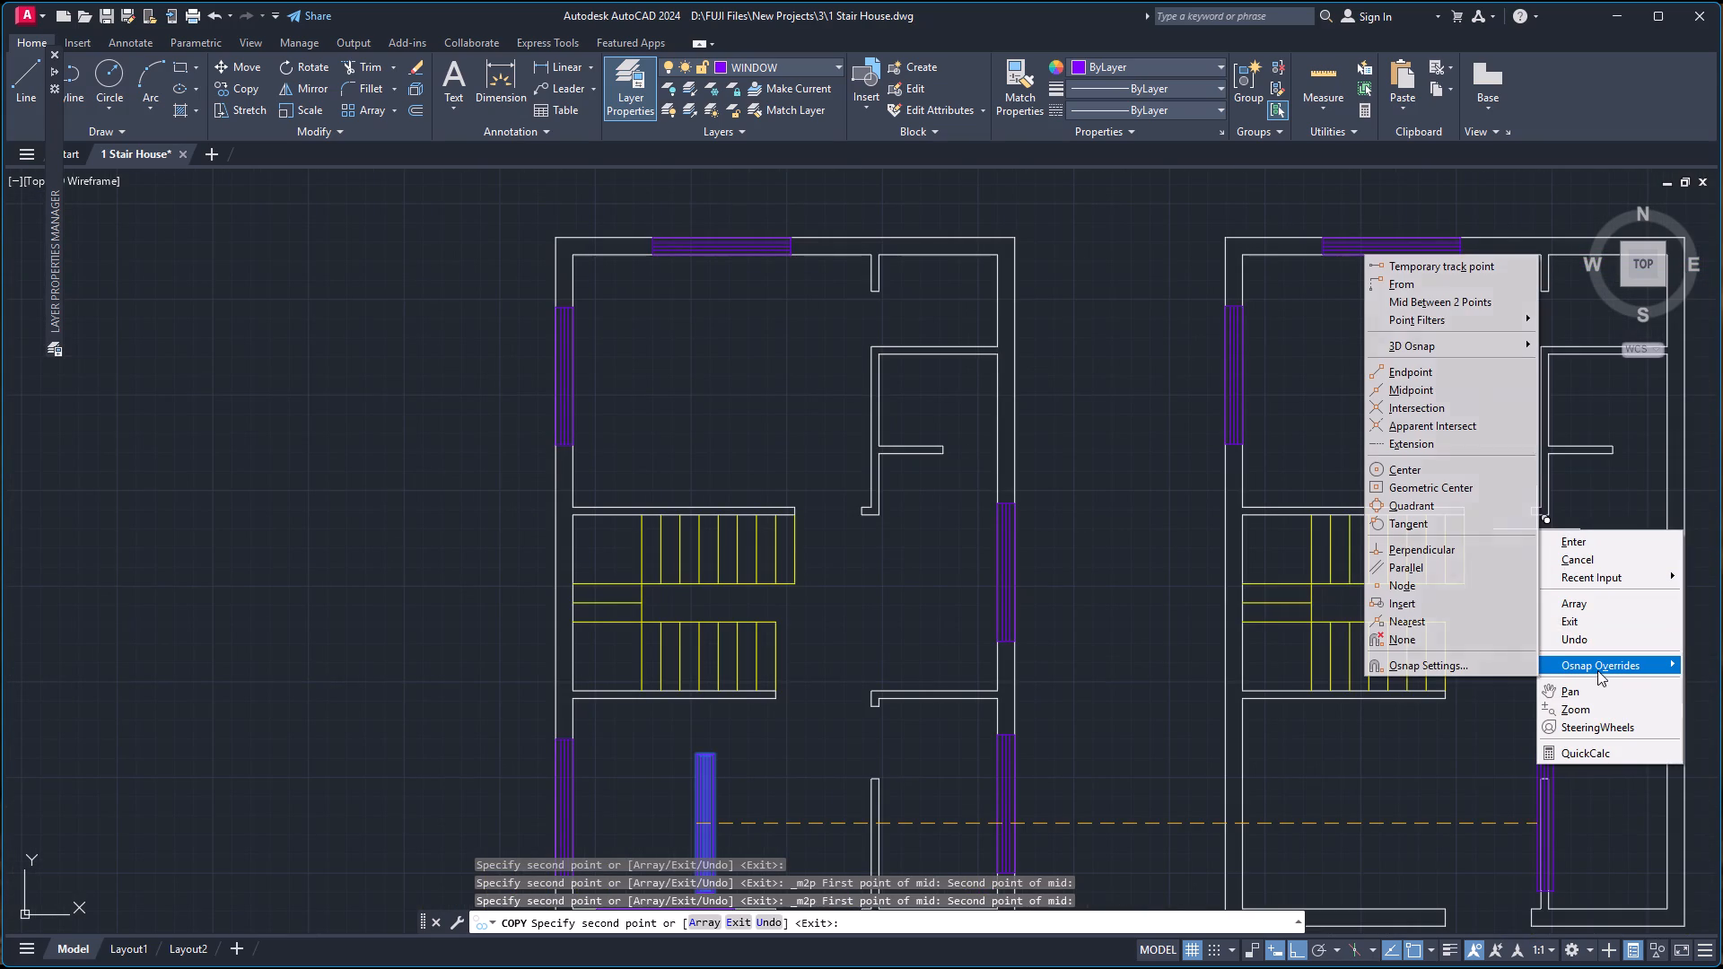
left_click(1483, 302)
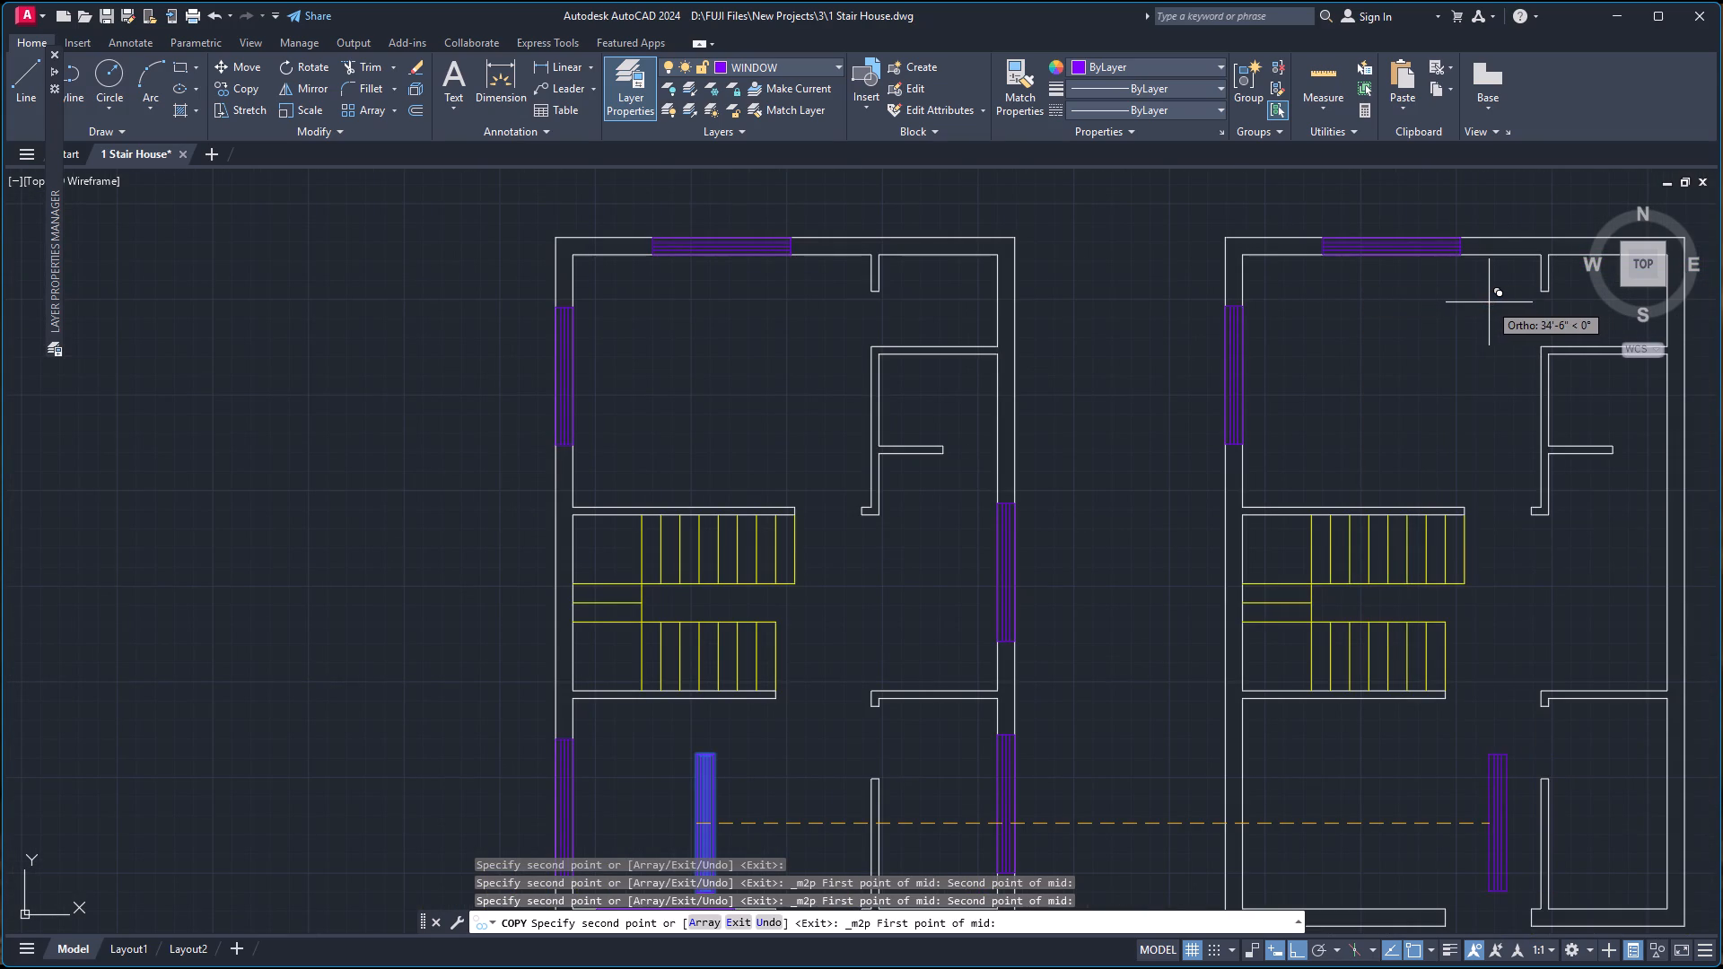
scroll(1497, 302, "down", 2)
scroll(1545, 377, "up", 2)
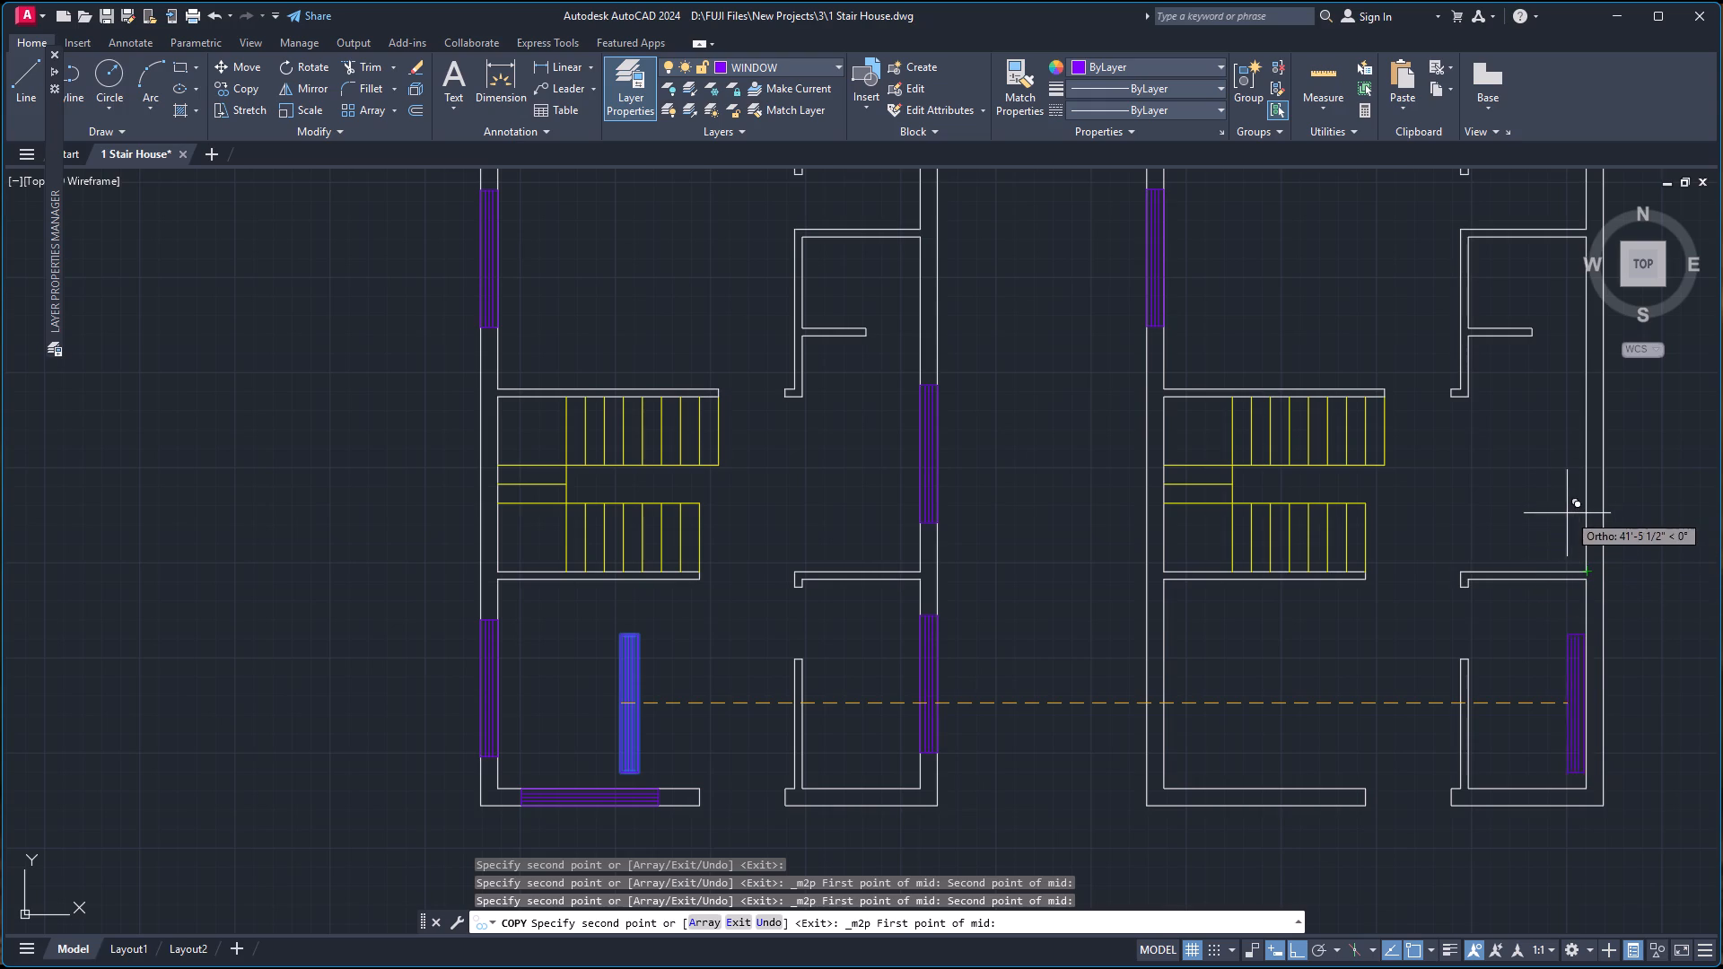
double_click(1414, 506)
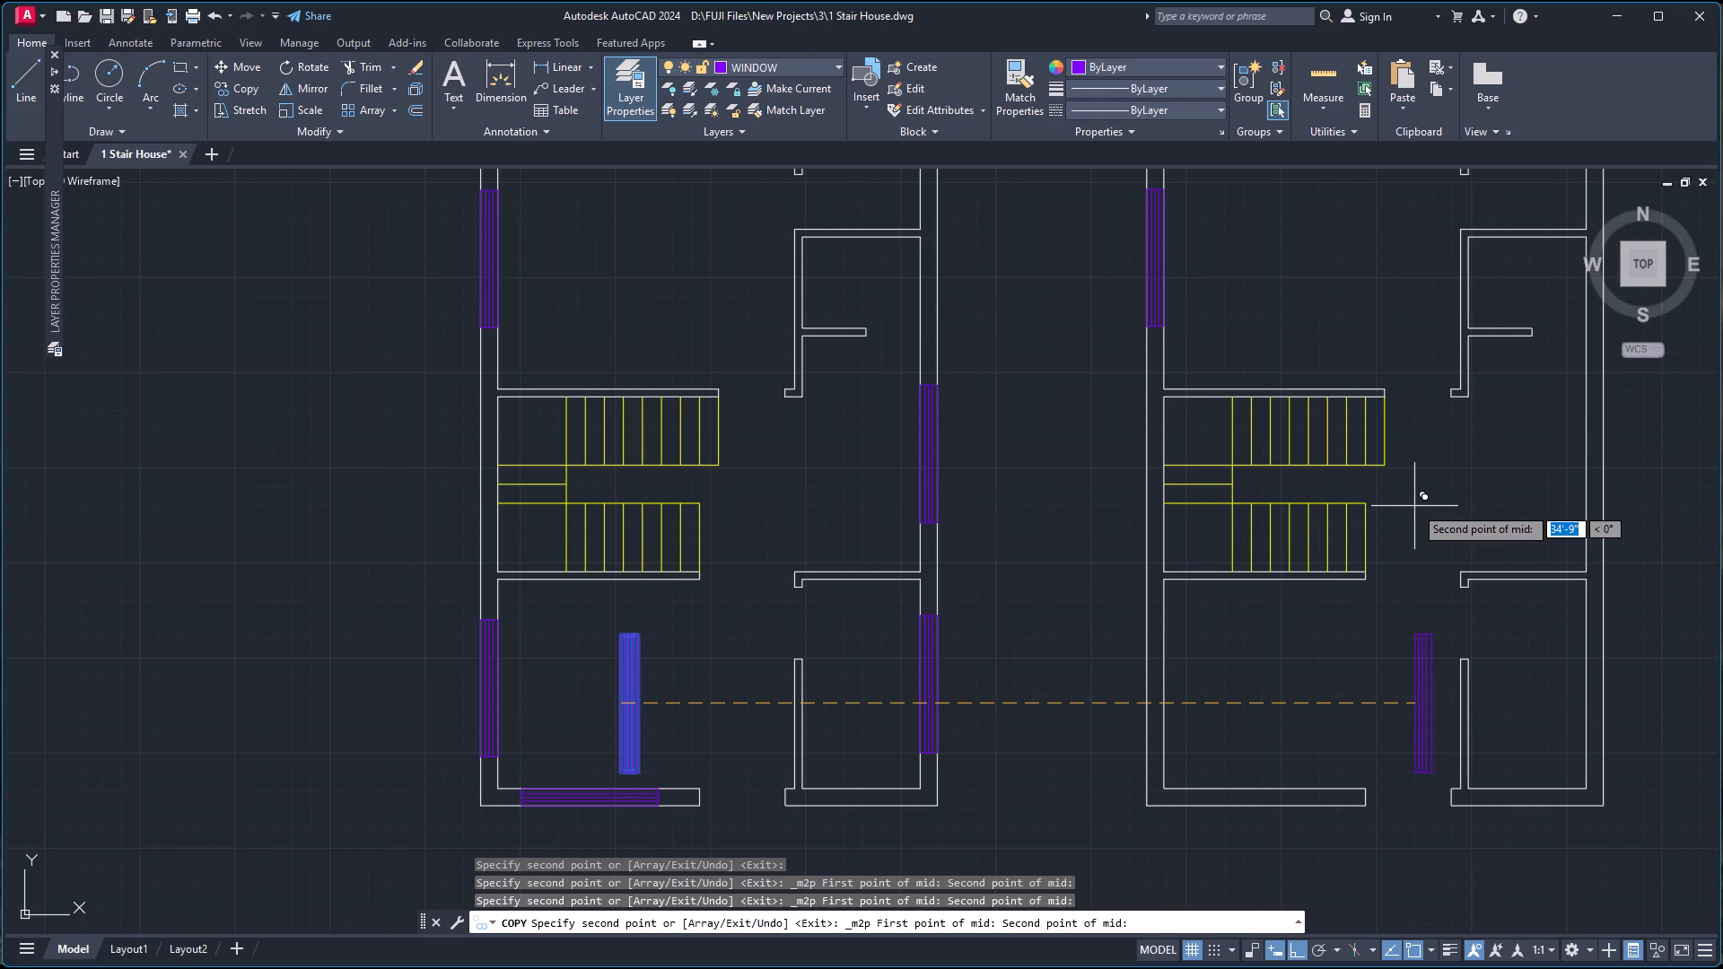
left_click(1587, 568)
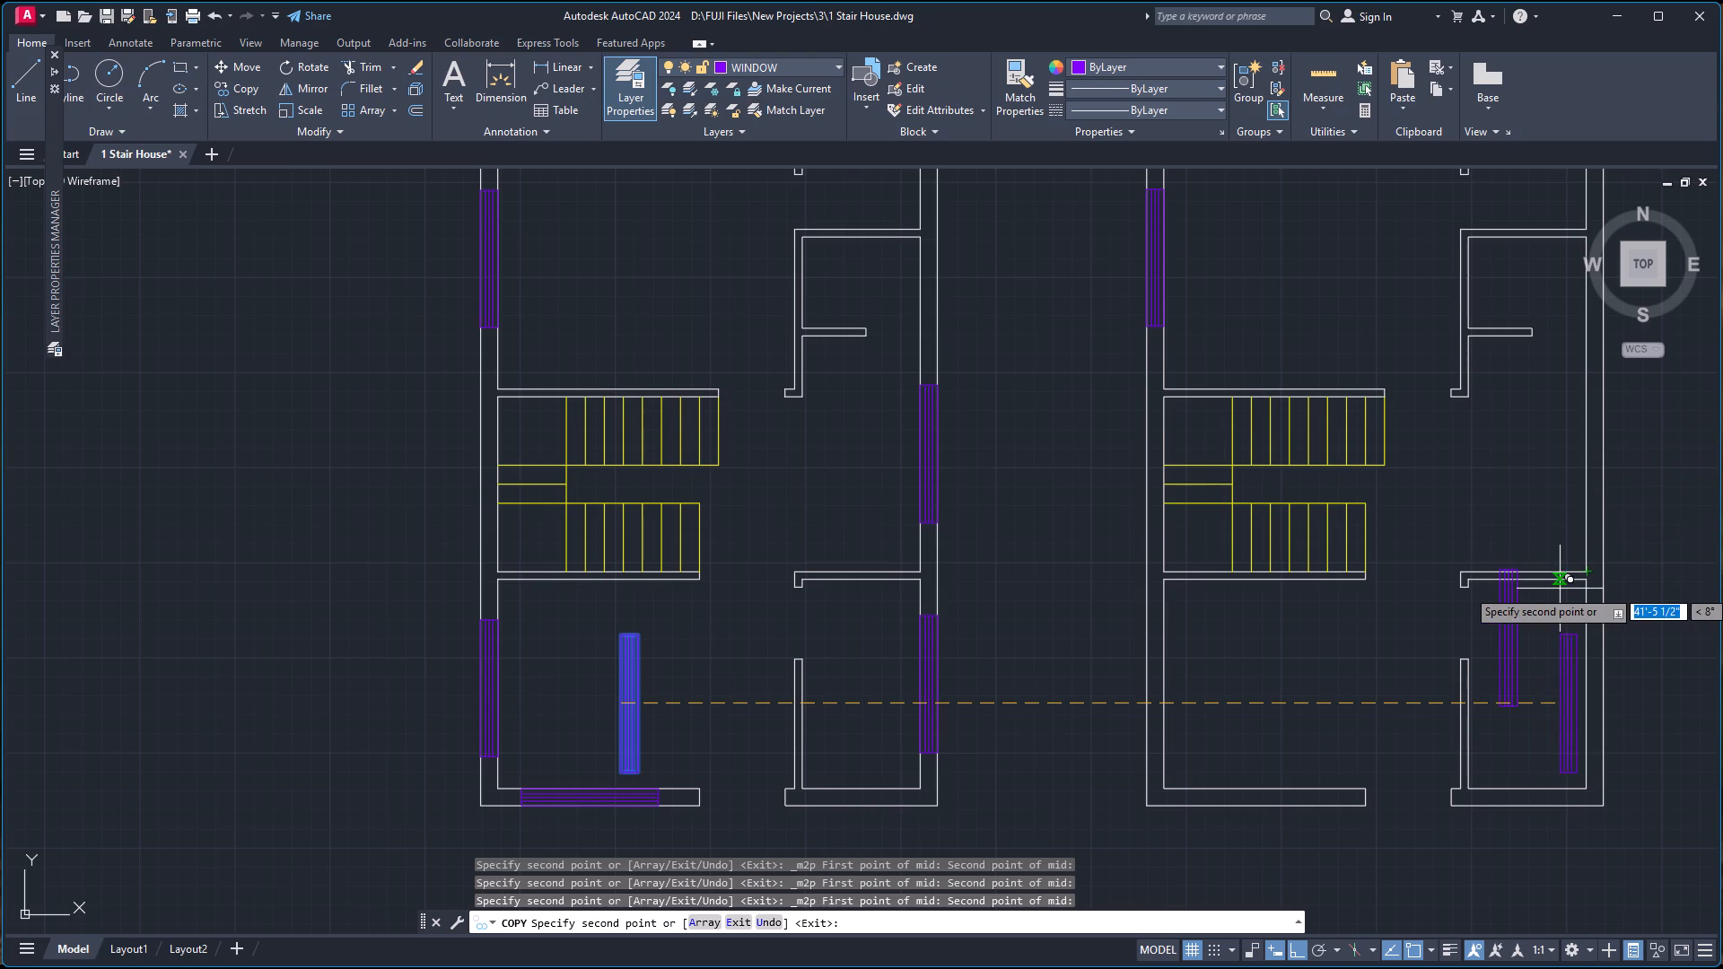
With Ortho off, place a window copy in the duplicate plan's right wall level with the stairs, and finish copying.
key("F8")
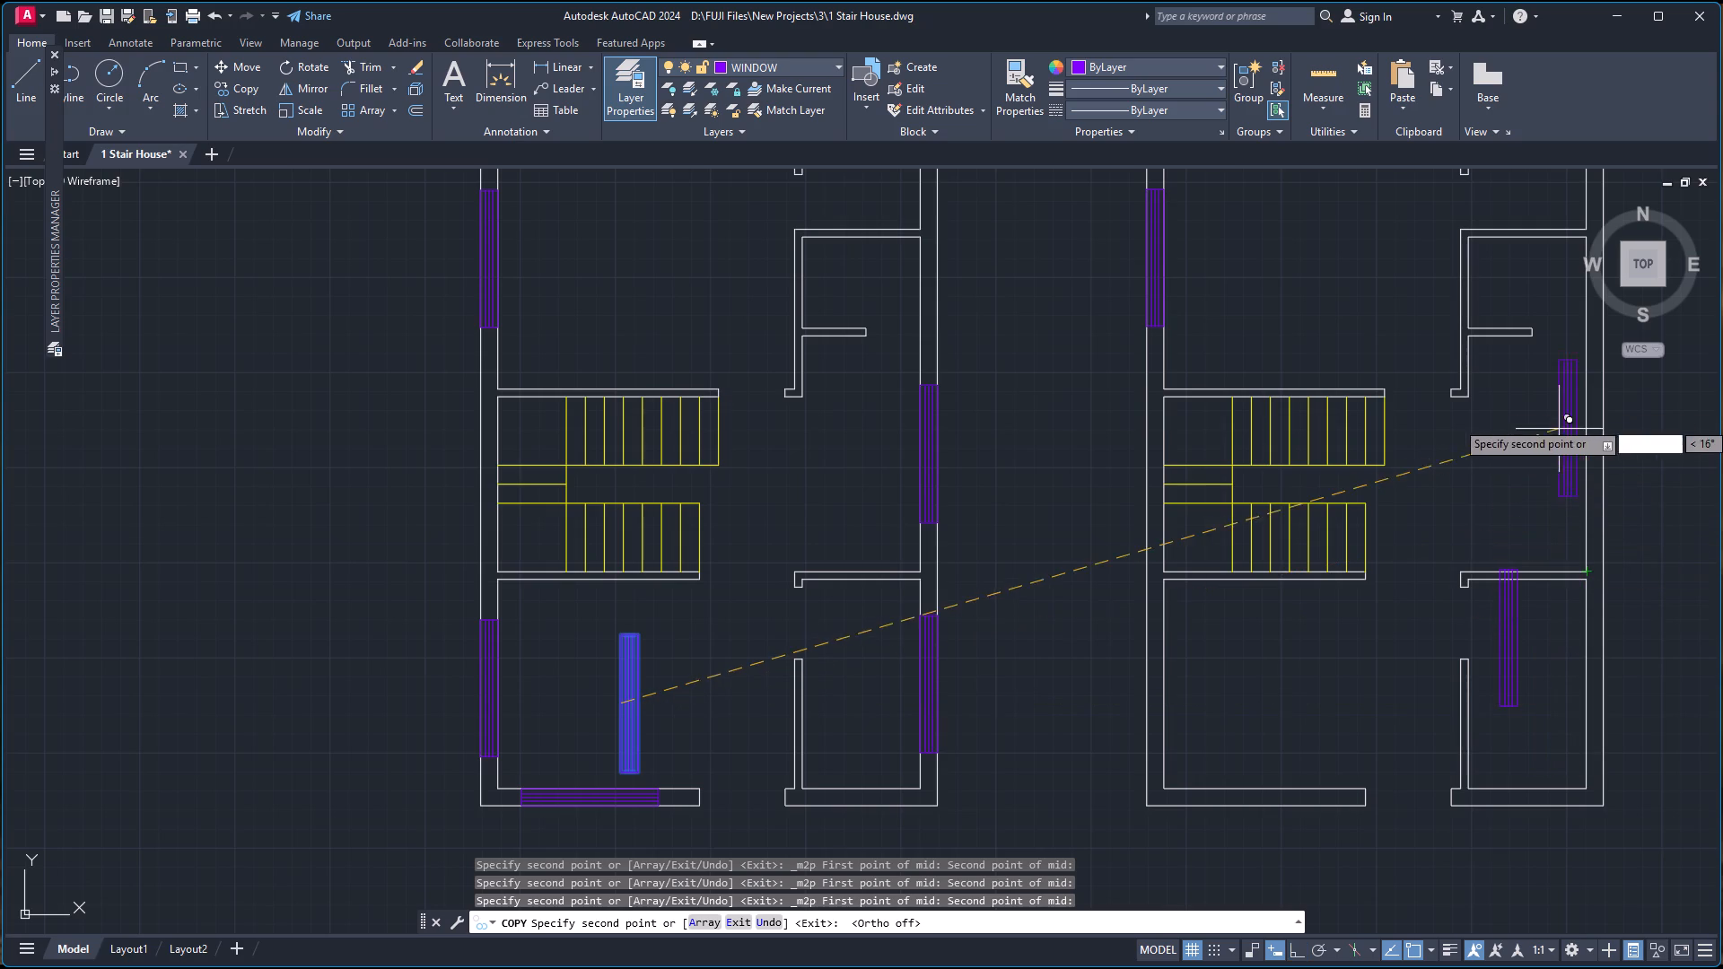
left_click(1586, 463)
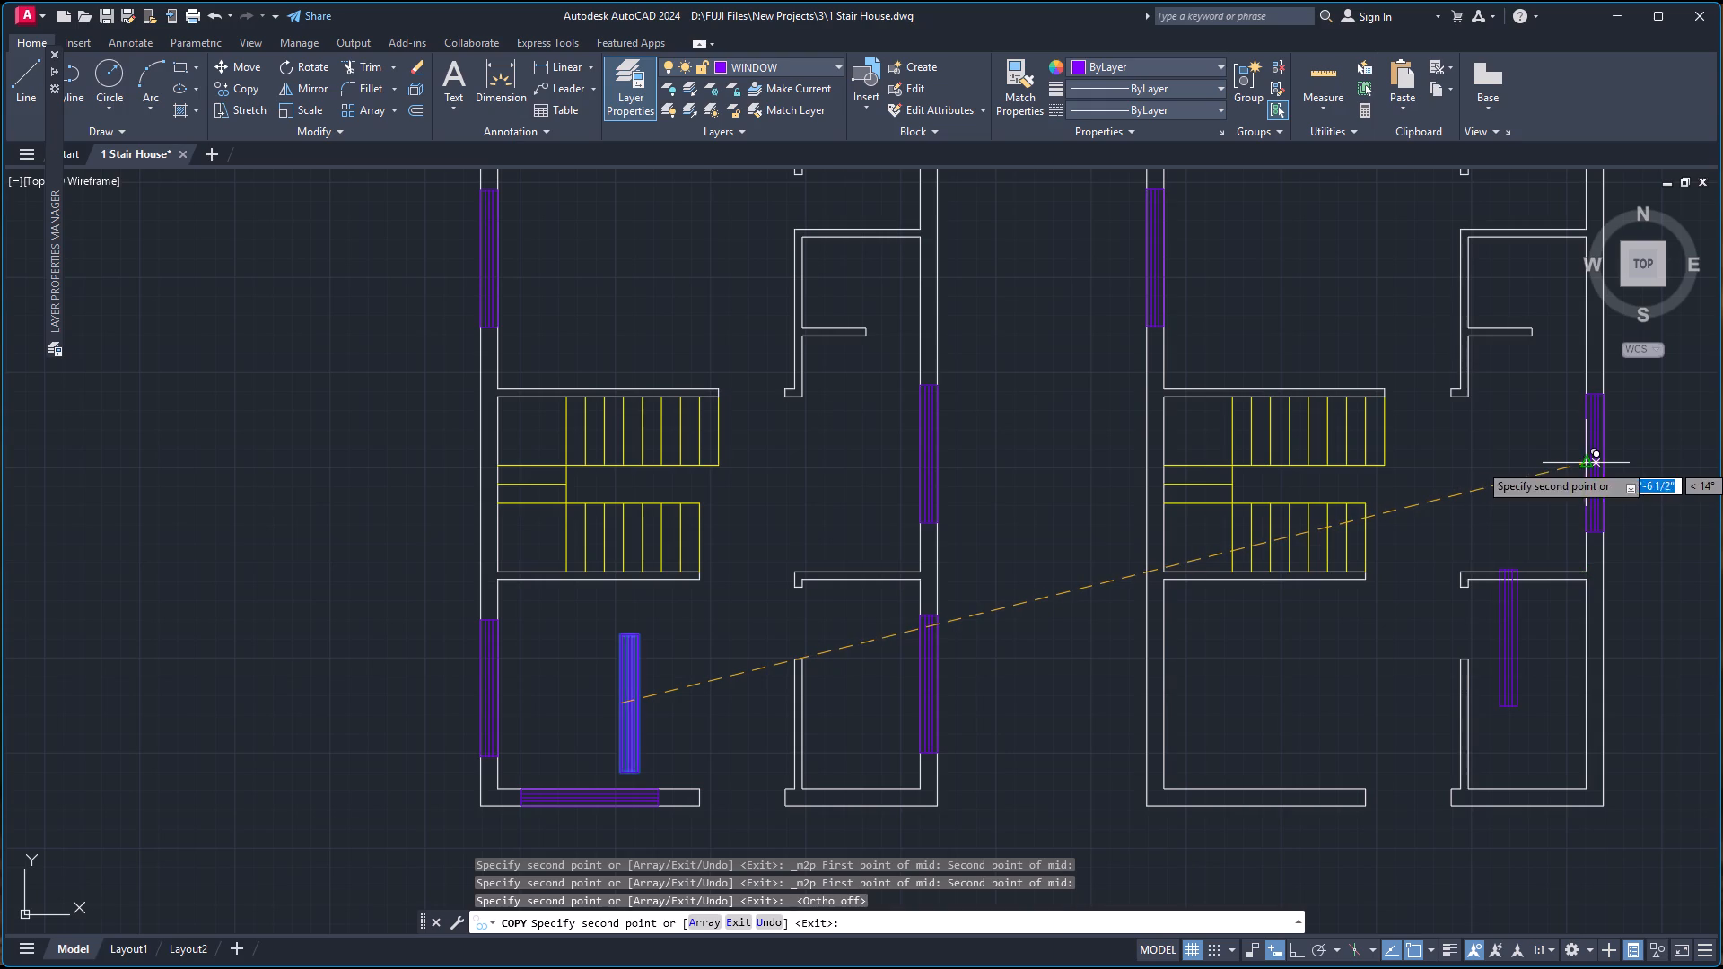
key("Escape")
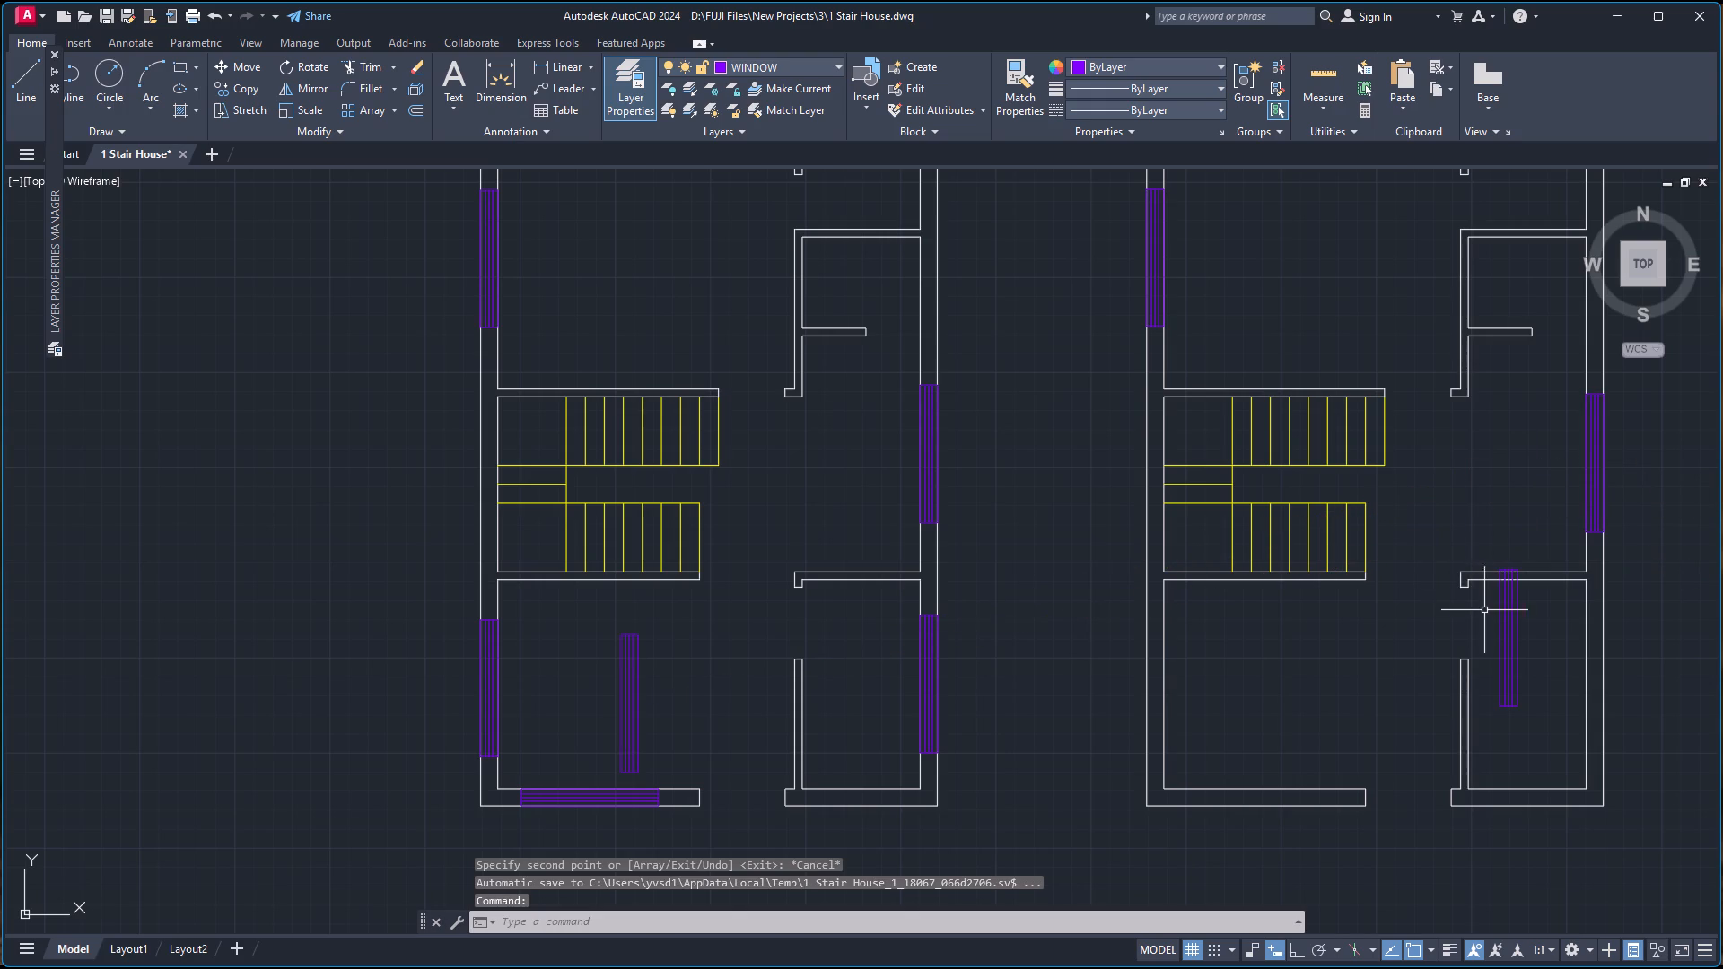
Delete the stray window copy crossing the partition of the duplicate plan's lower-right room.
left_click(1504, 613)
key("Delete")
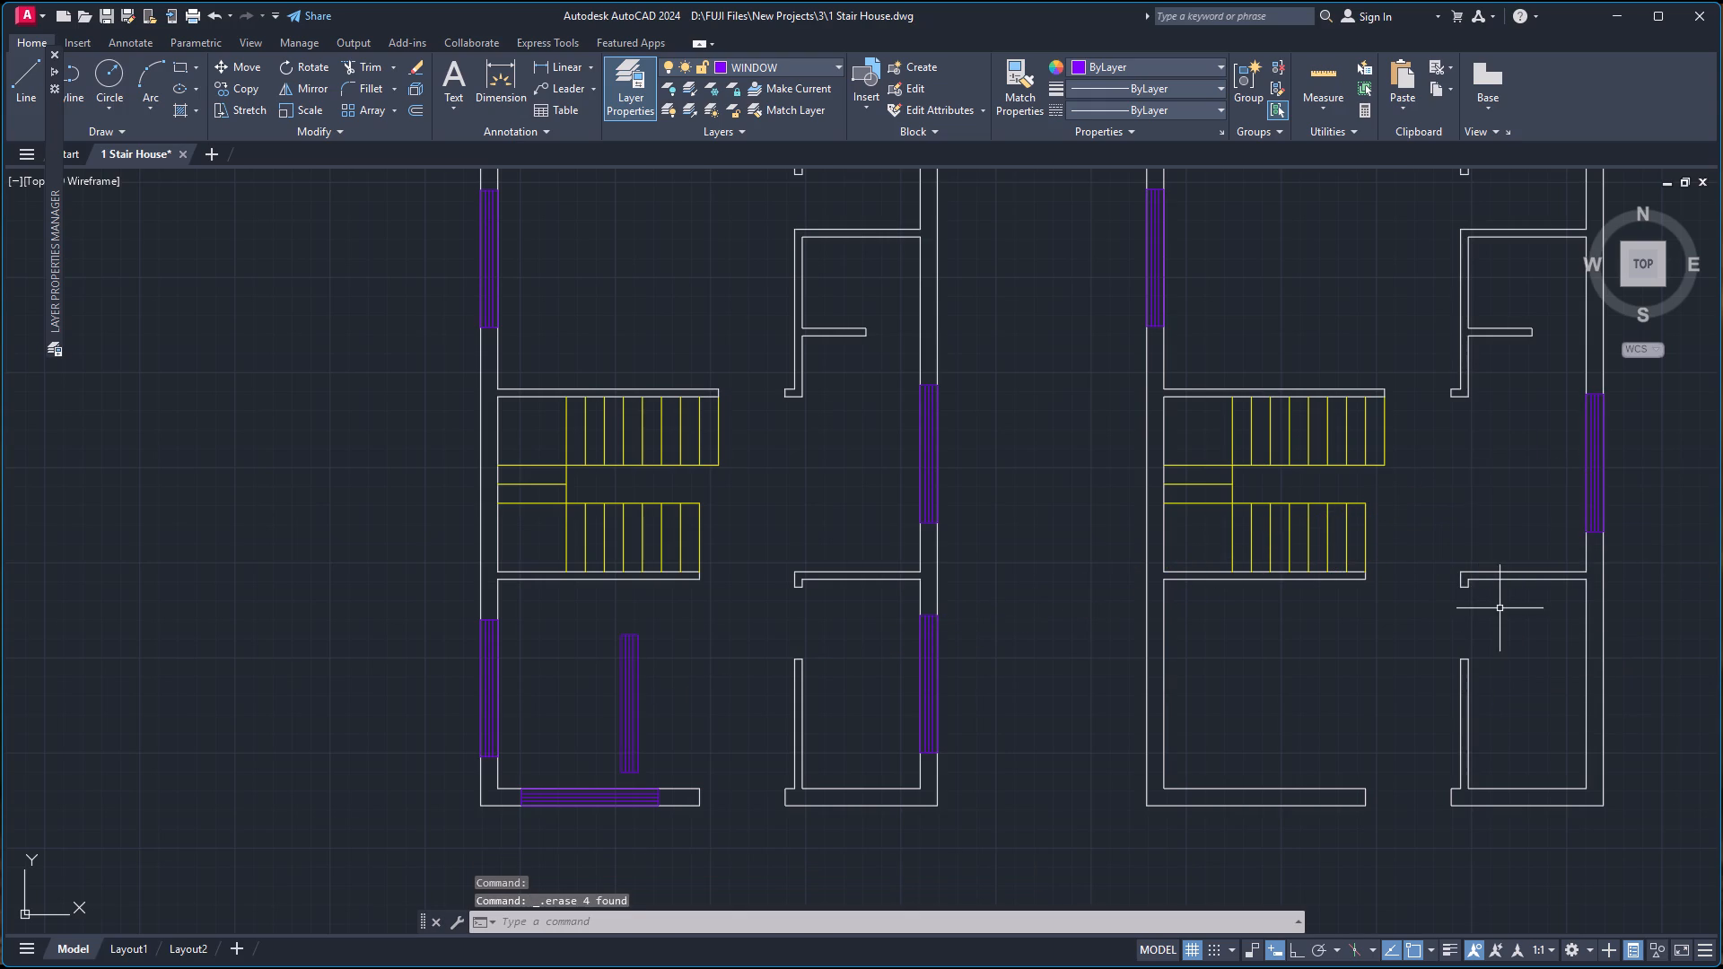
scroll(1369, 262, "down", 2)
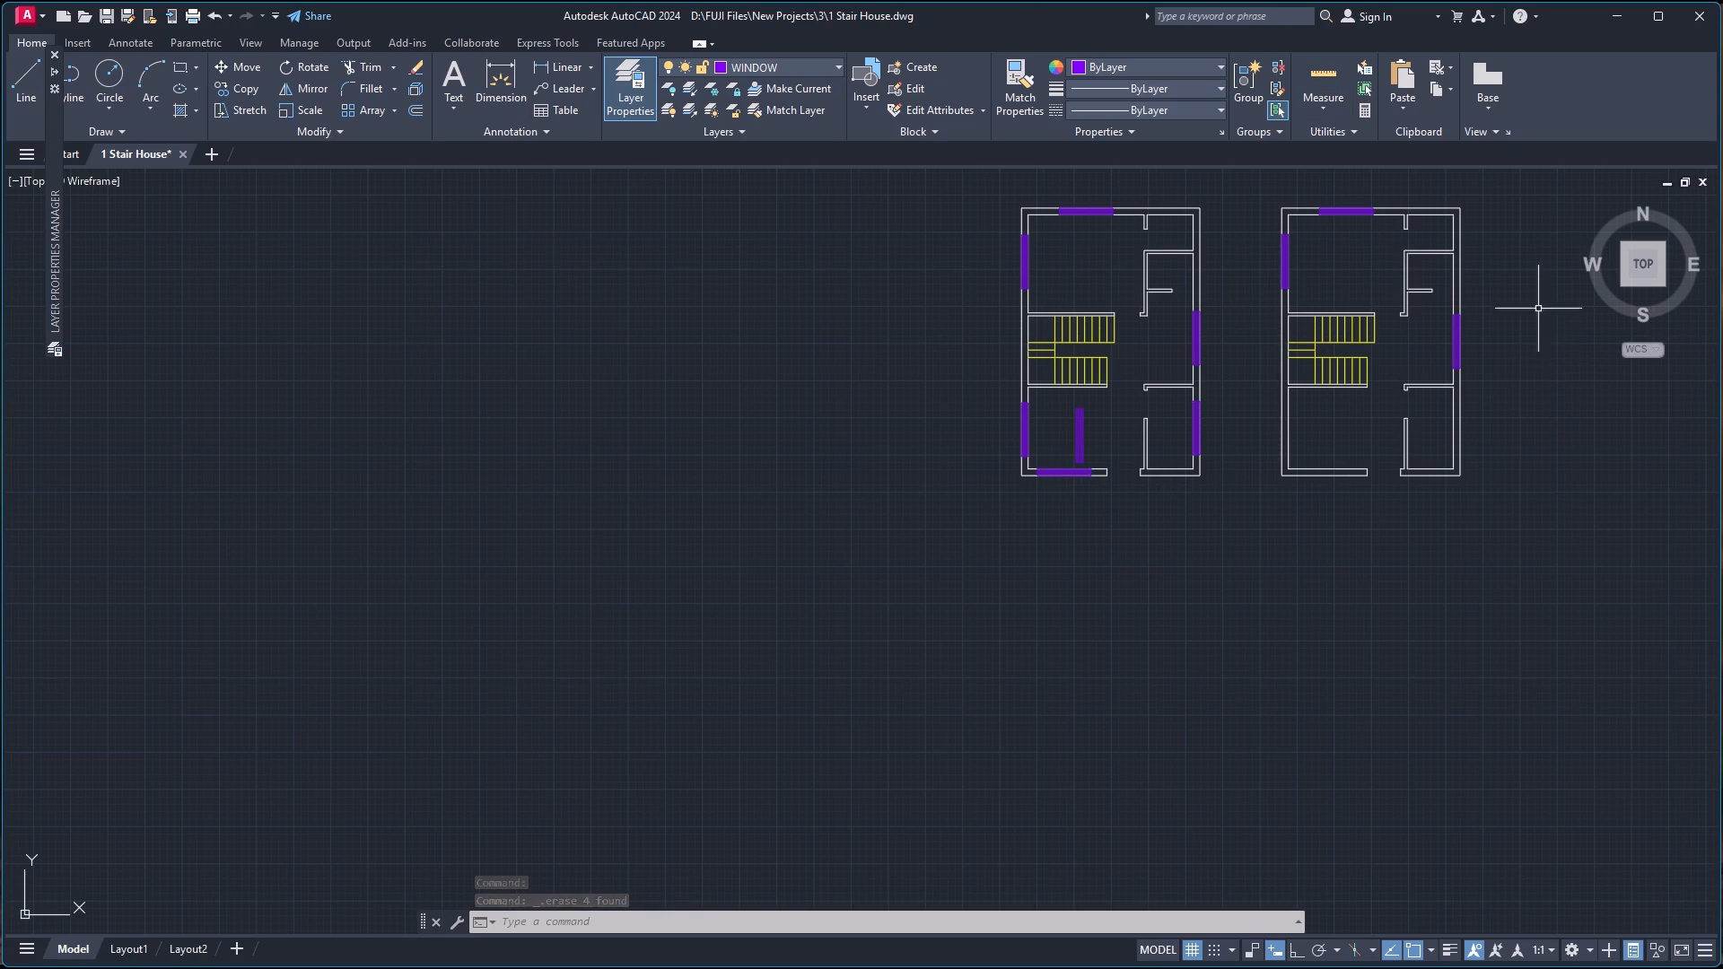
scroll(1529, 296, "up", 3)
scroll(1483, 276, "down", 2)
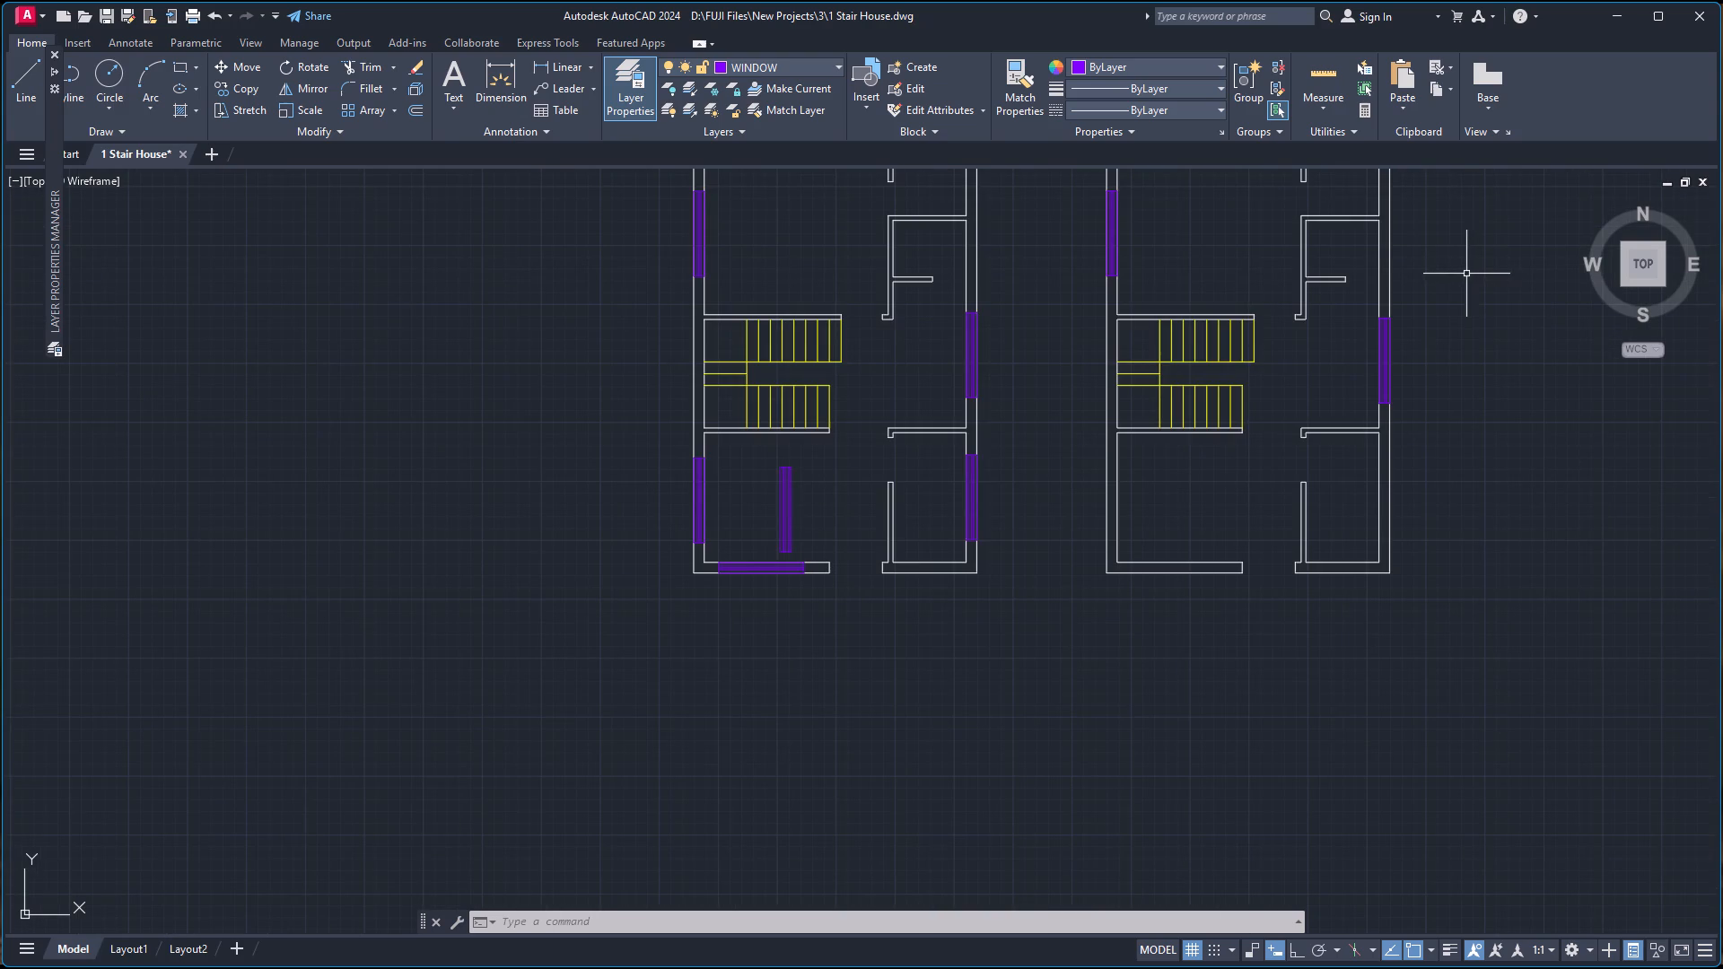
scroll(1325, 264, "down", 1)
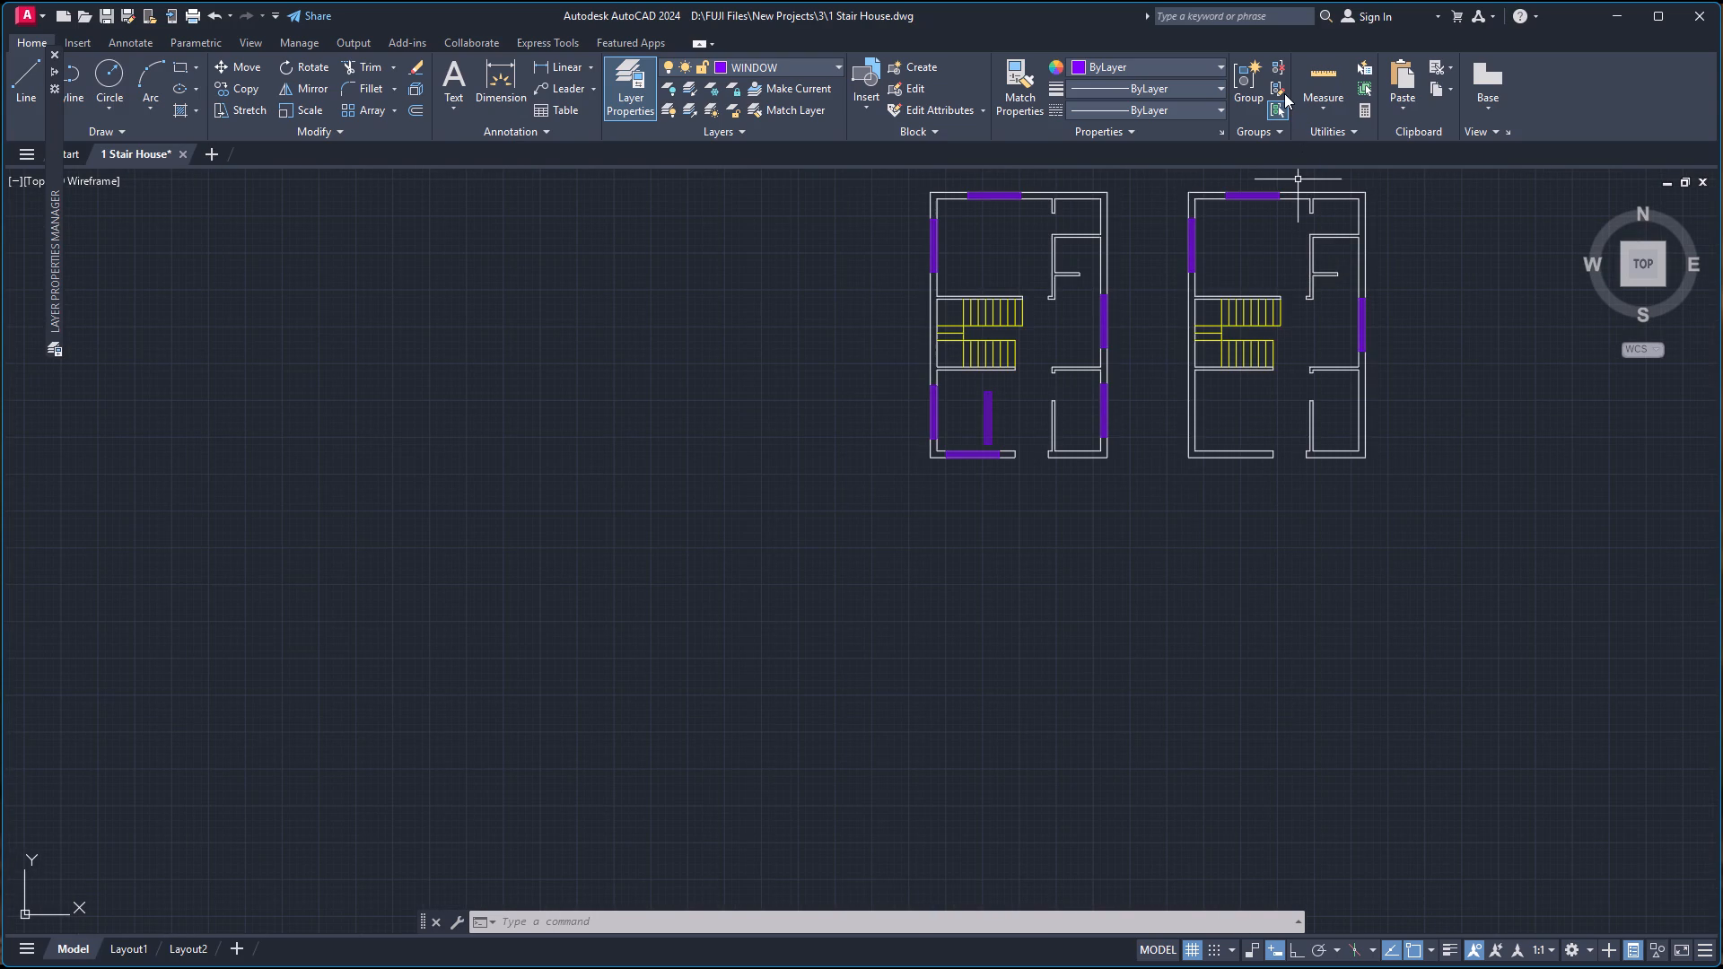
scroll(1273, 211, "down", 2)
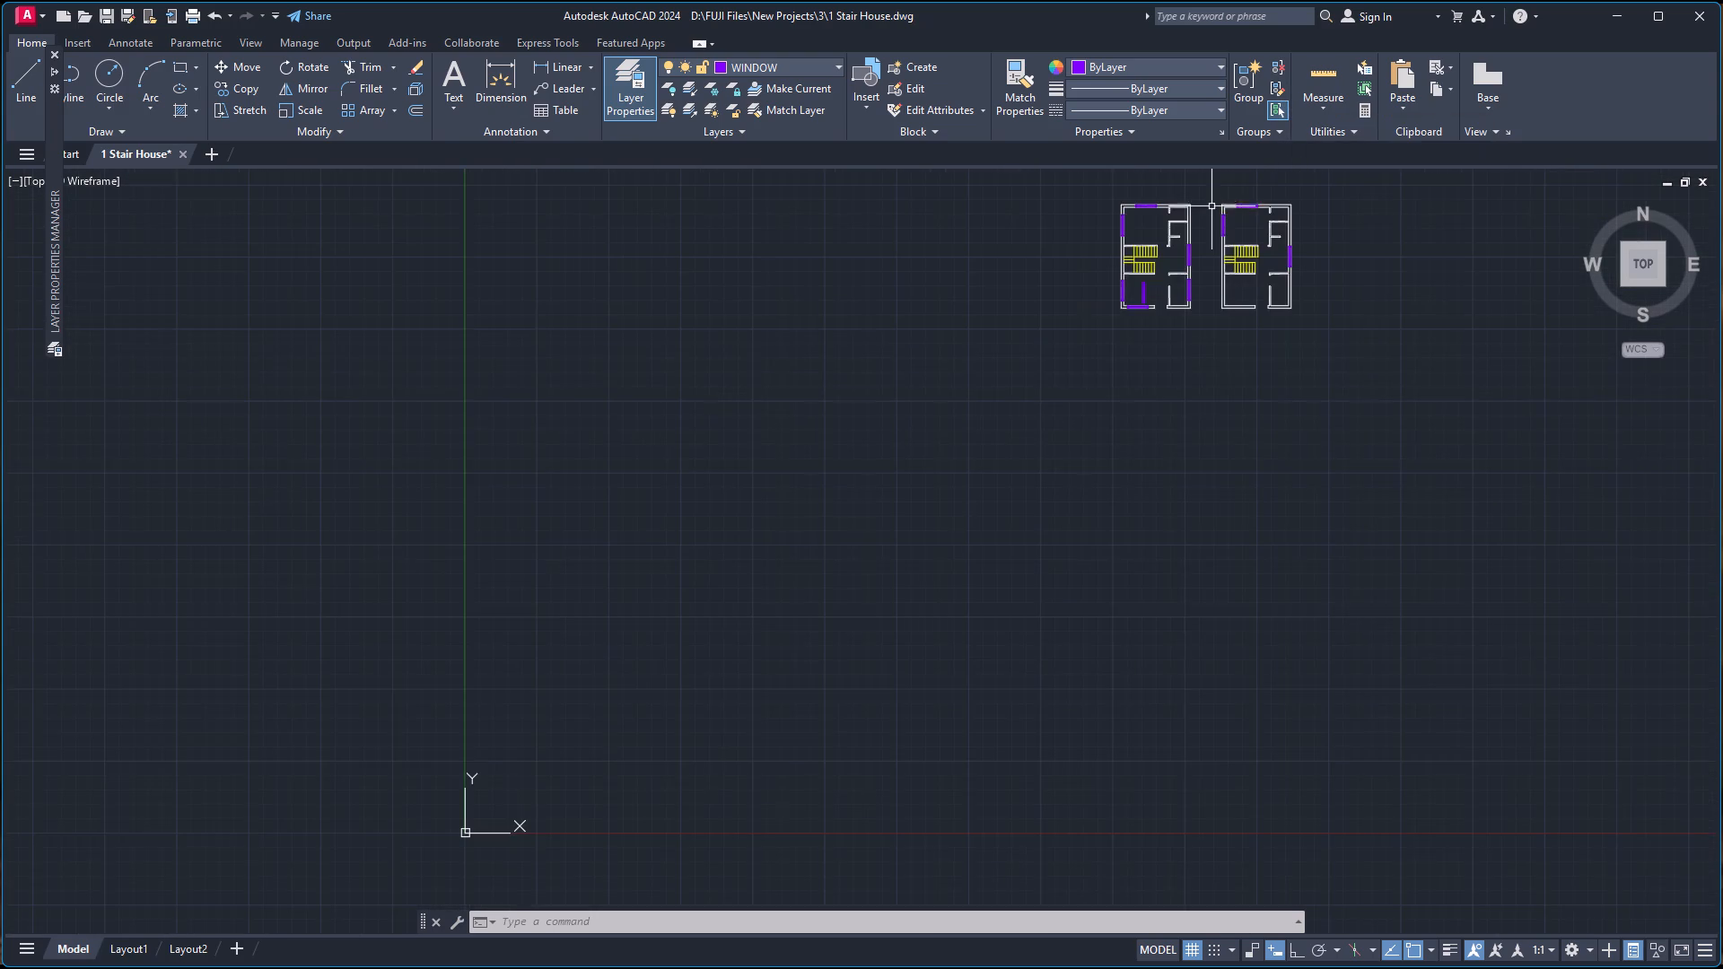
With Ortho on, shorten the spare vertical window in the original plan's lower-left room by stretching its top end down 3'.
scroll(1207, 188, "up", 3)
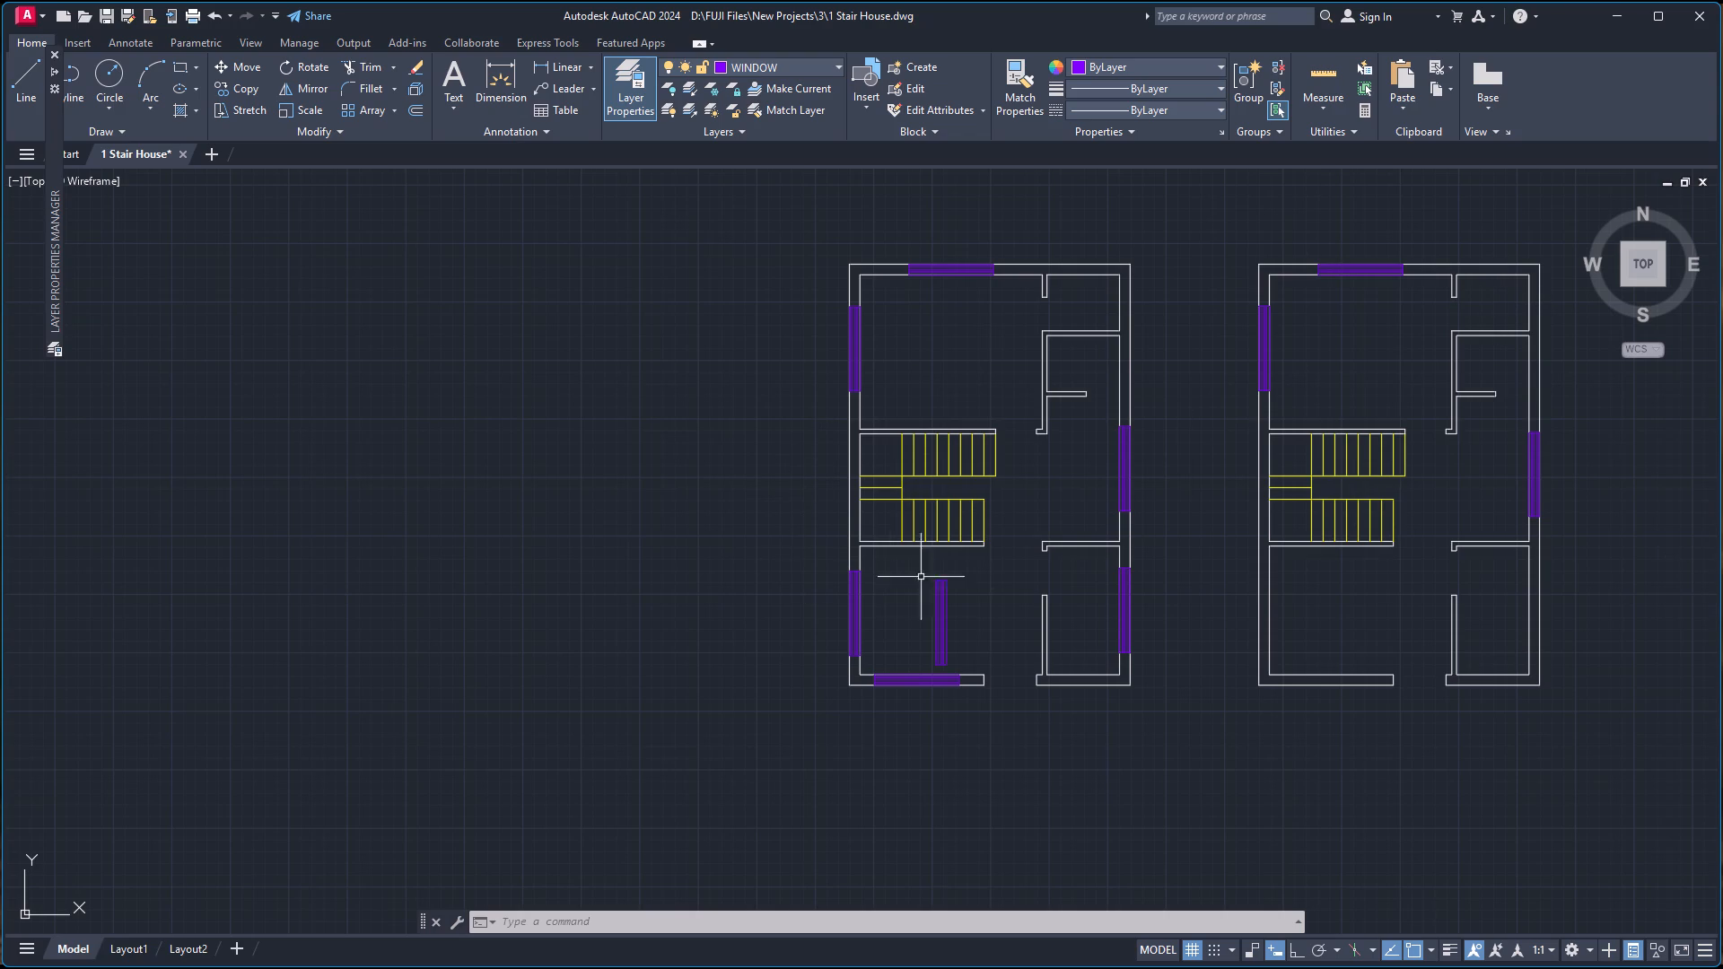
left_click(942, 628)
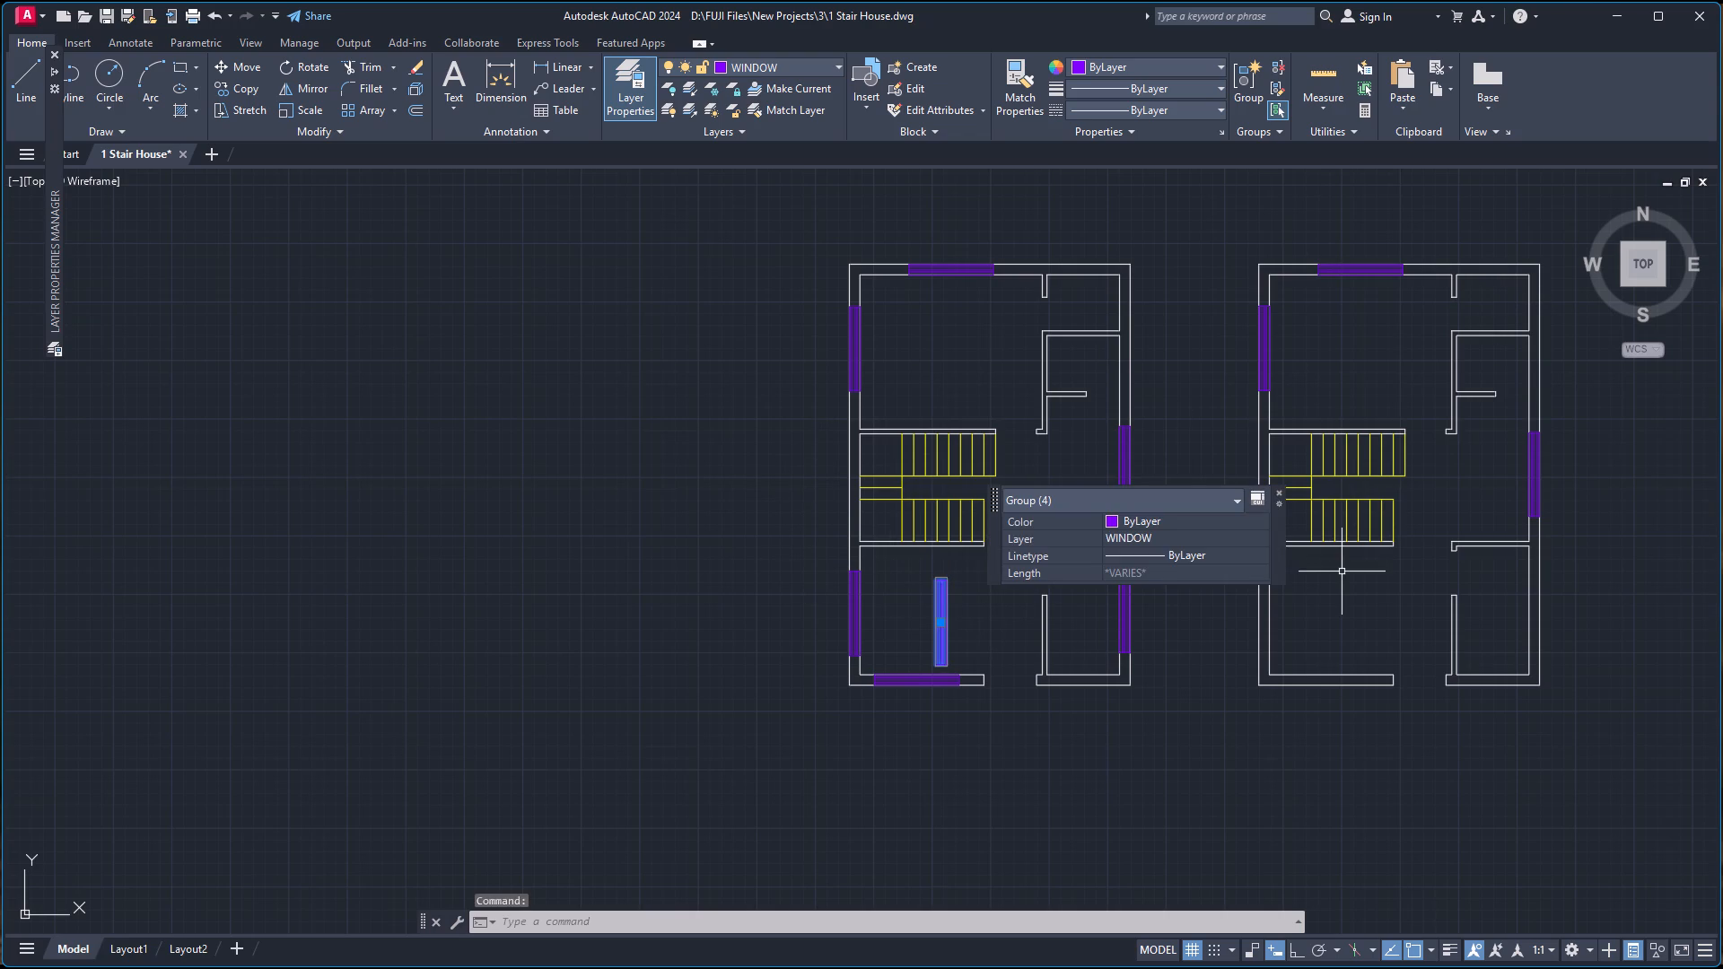
key("Escape")
key("s")
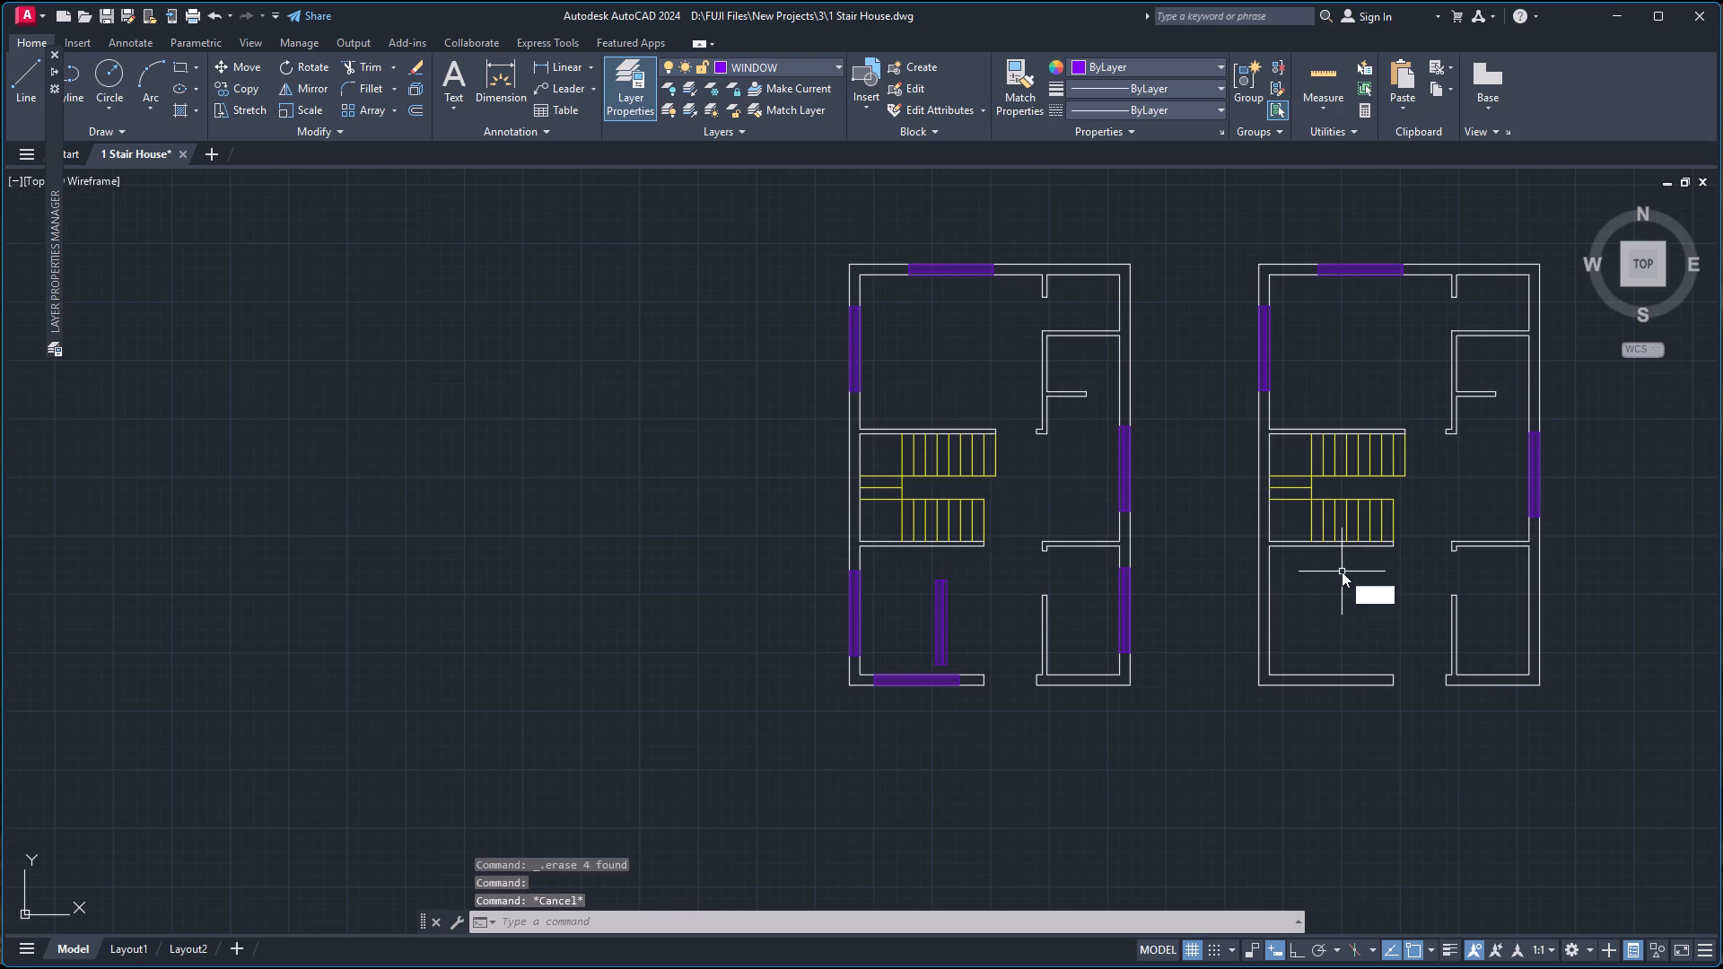
key("Return")
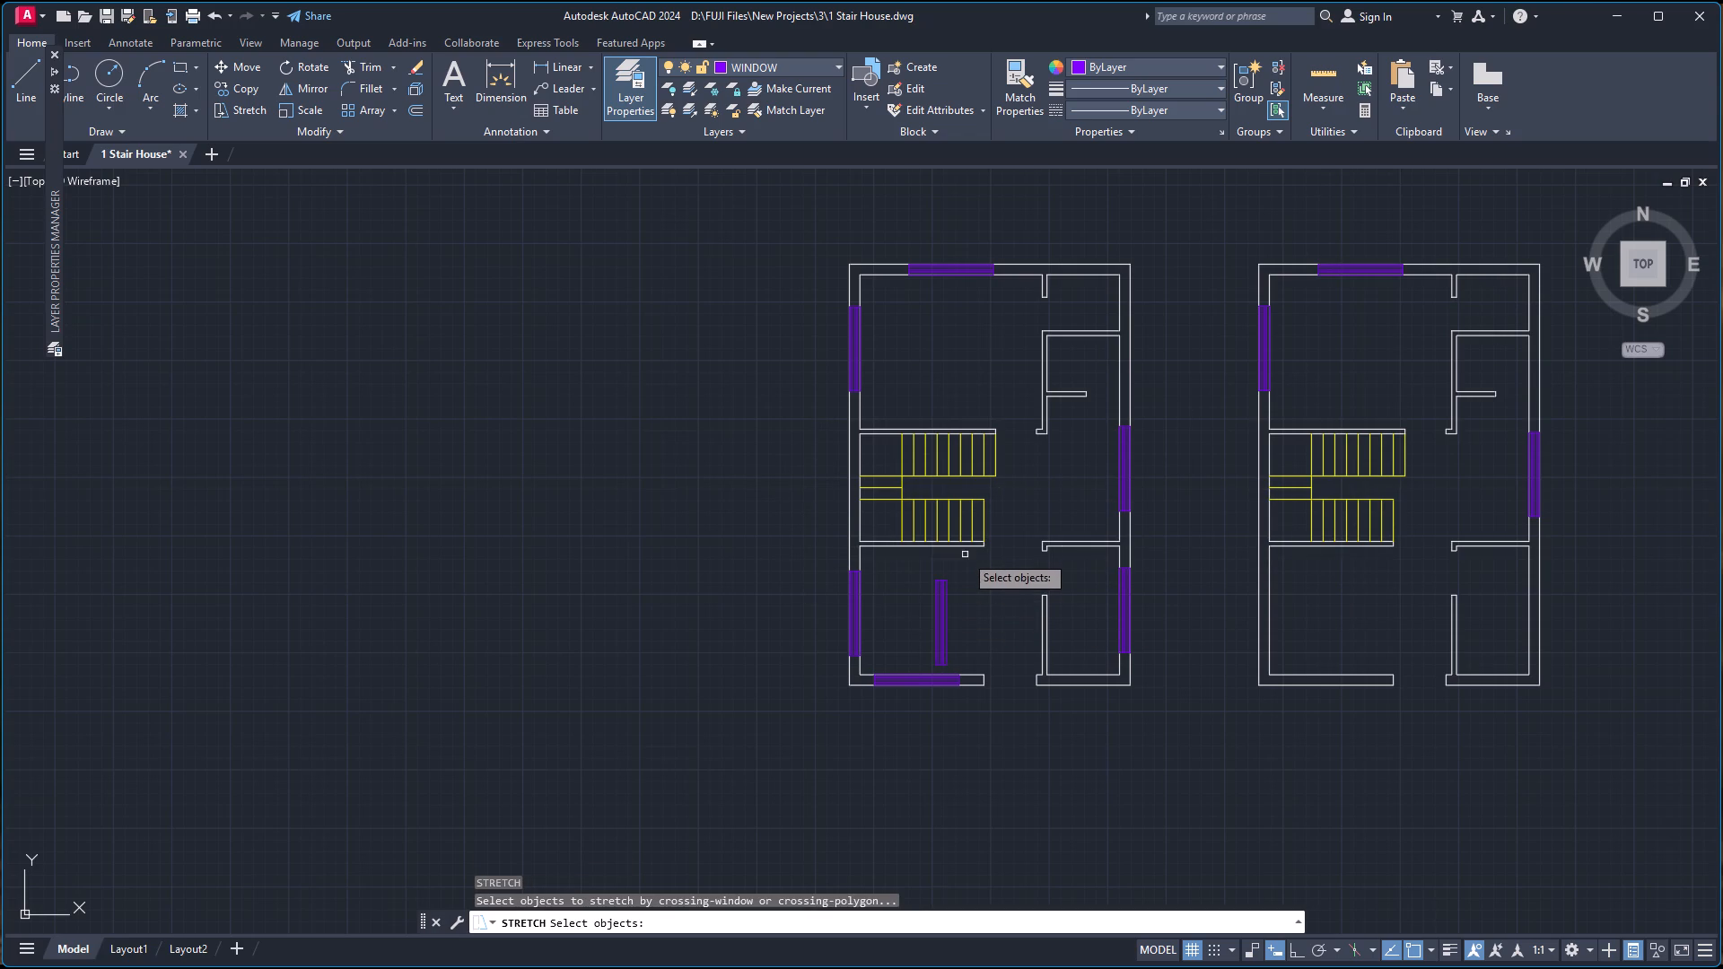
left_click(964, 572)
left_click(923, 590)
key("Return")
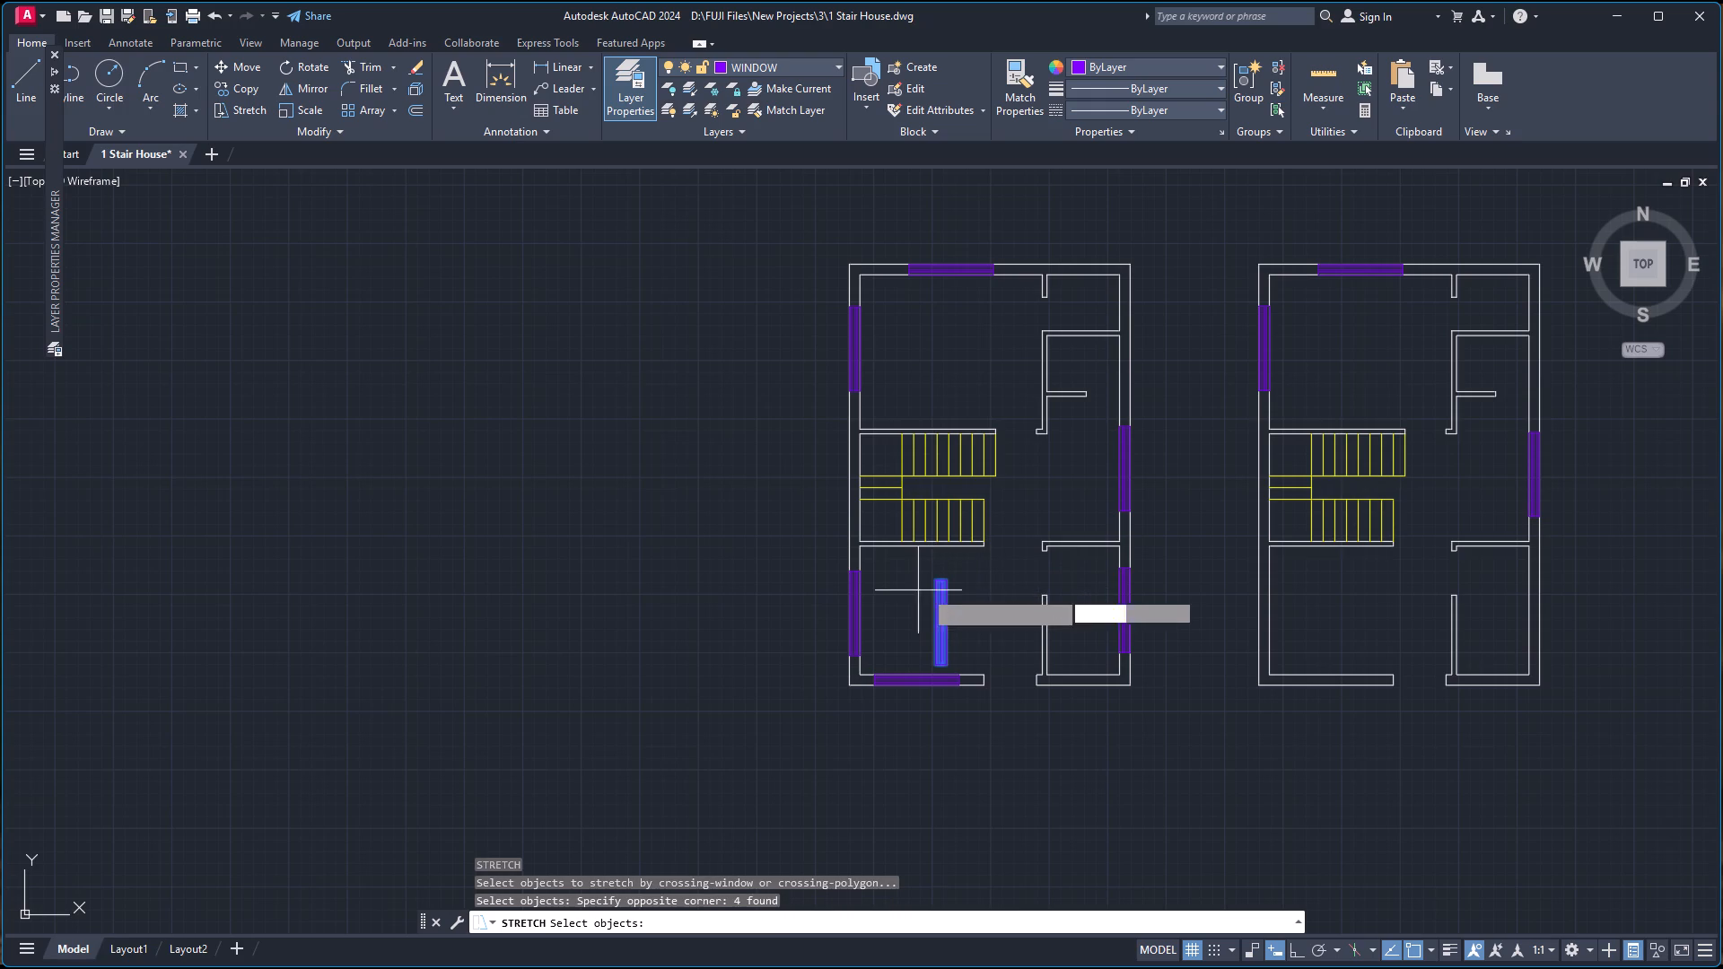
scroll(950, 588, "up", 3)
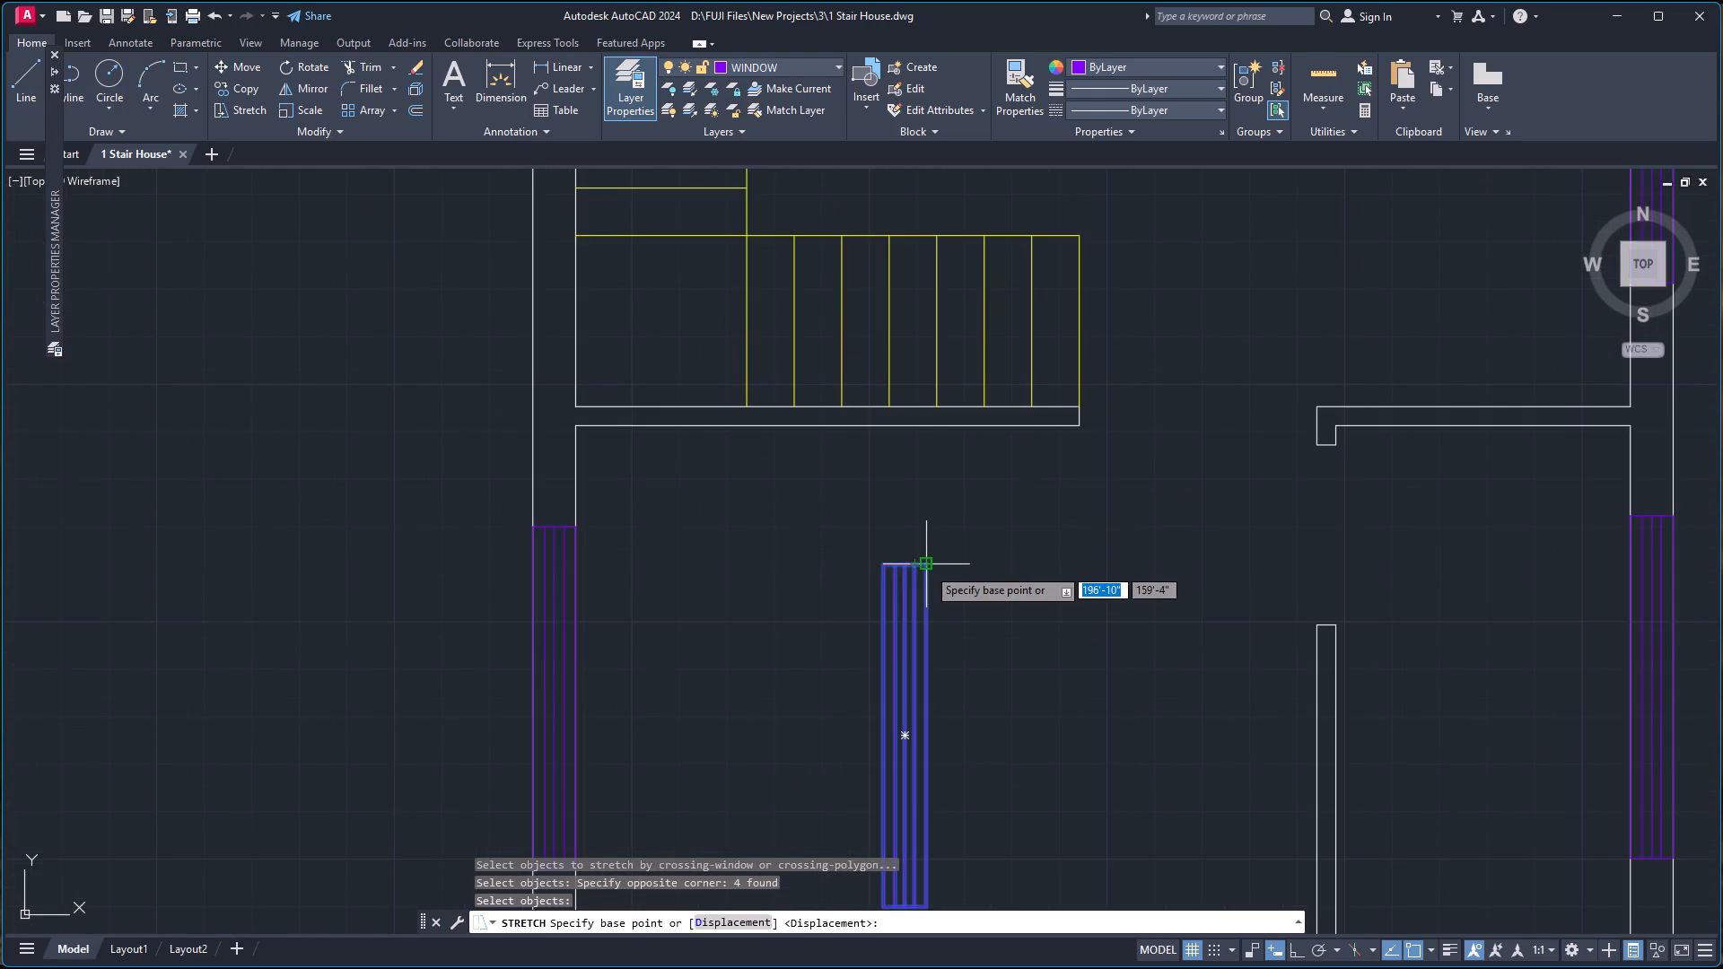
left_click(929, 567)
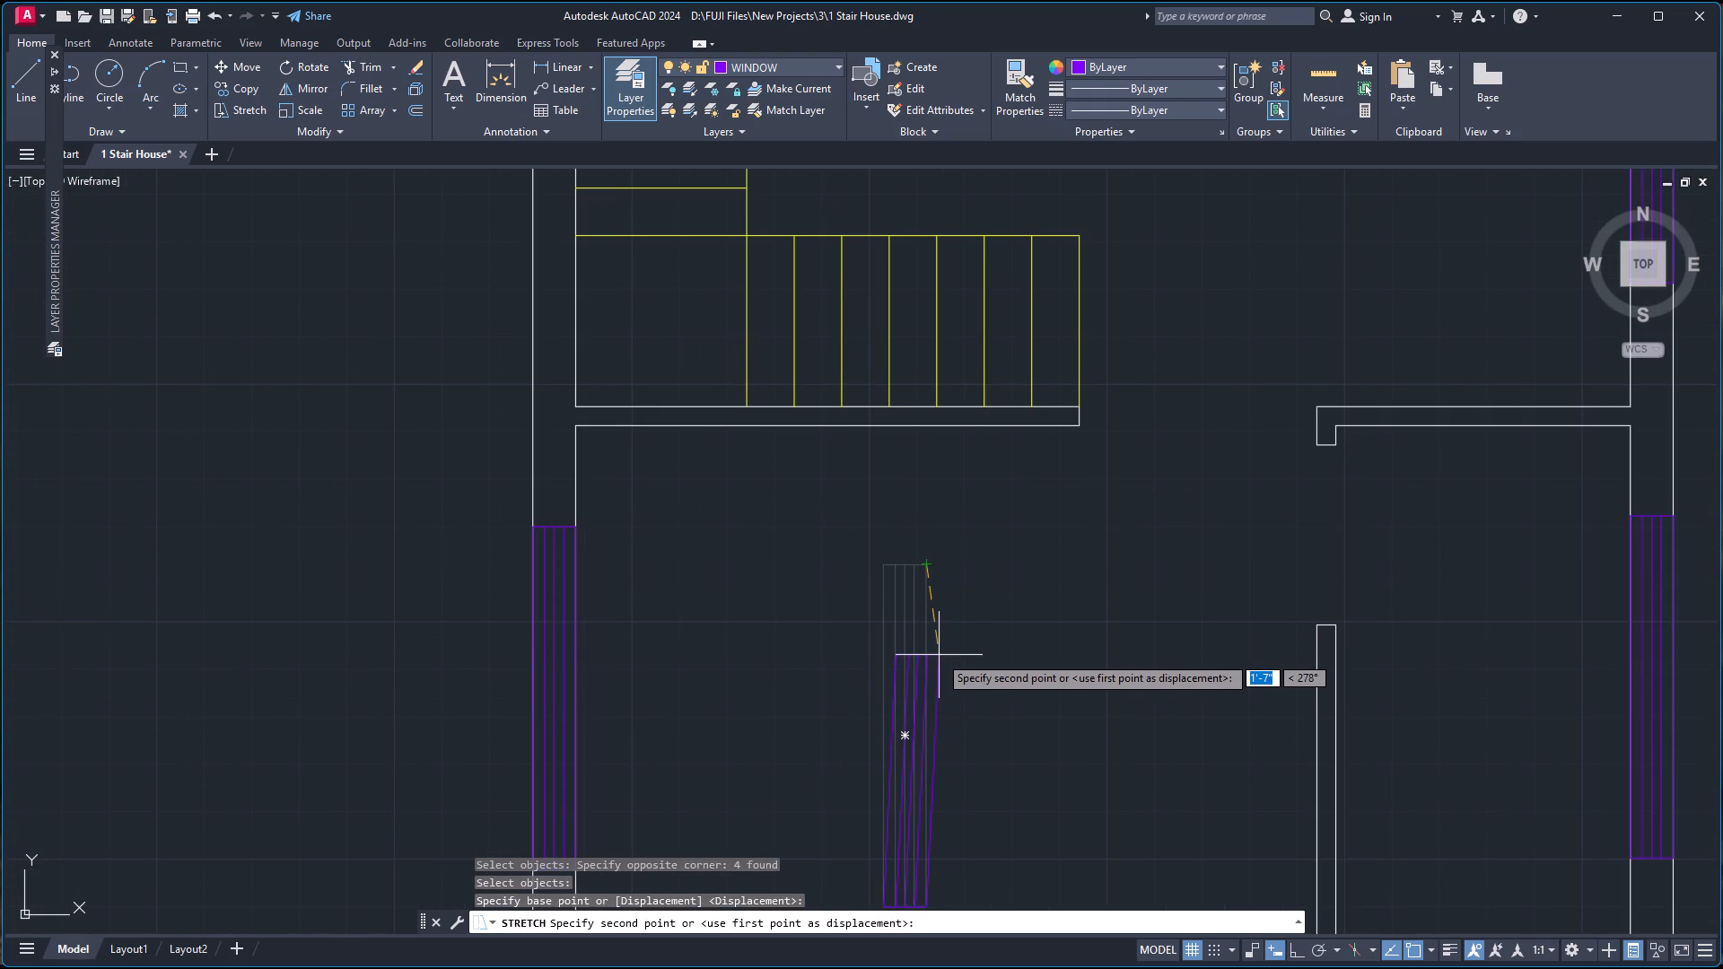
key("F8")
key("3")
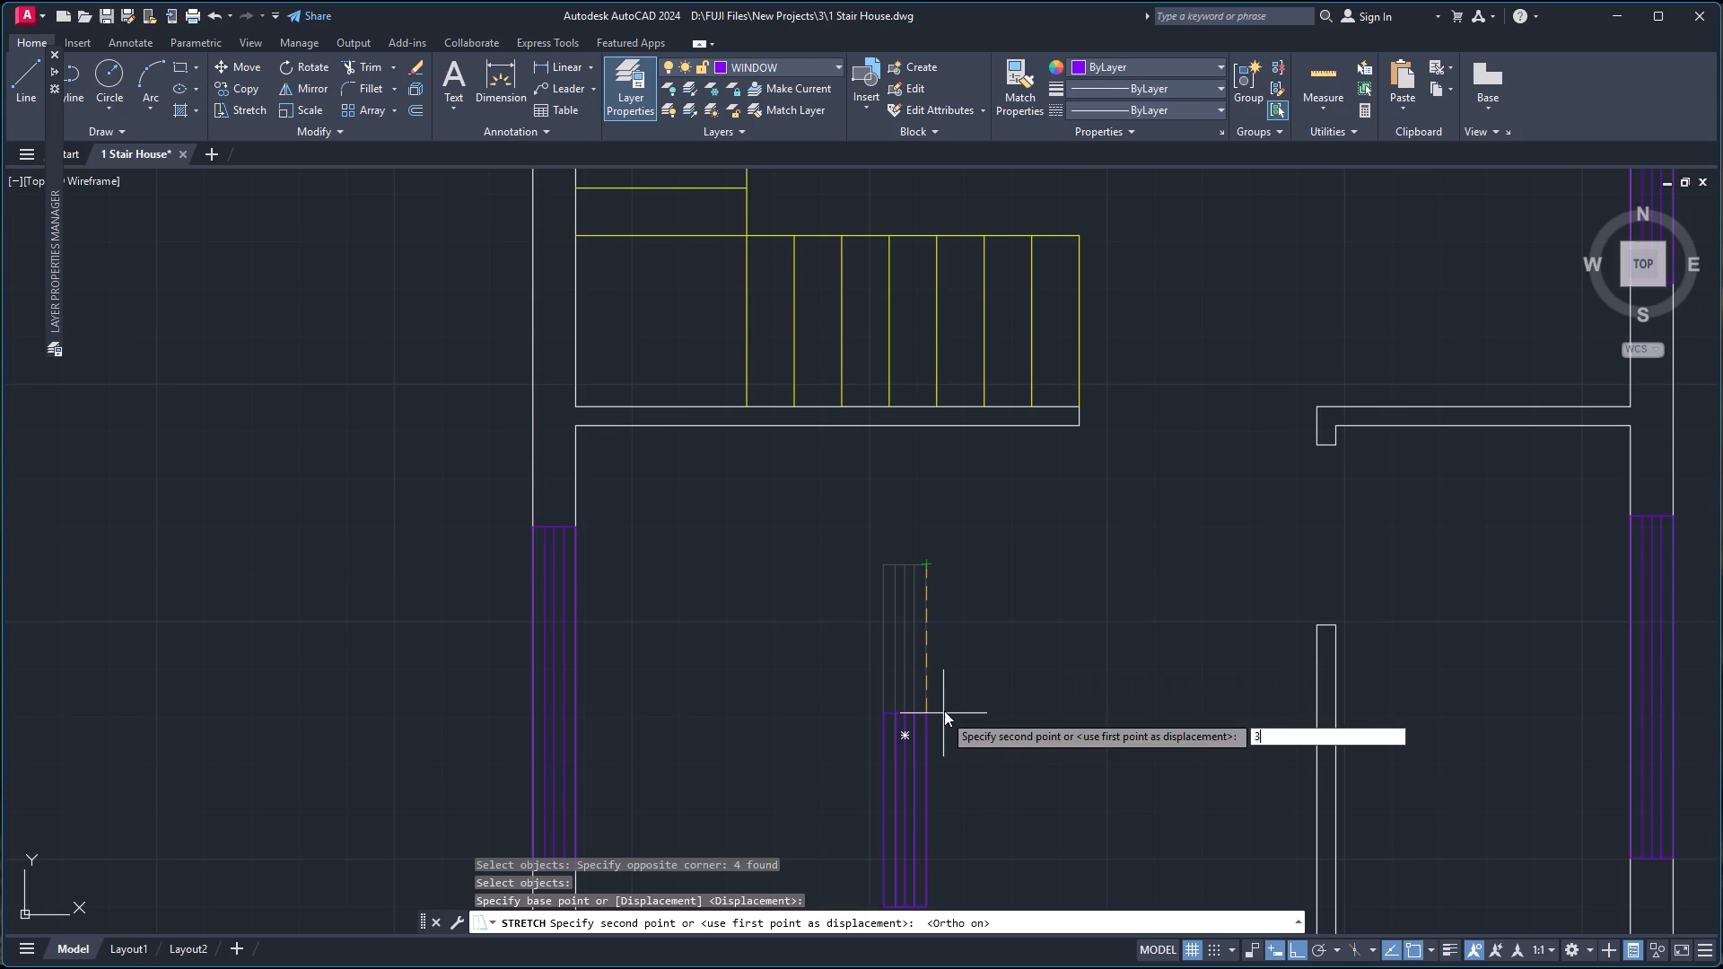
key("apostrophe")
key("Return")
Copy the shortened window from its right edge's midpoint to the upper stair partition's lower corner at the original plan's left wall.
scroll(943, 709, "down", 4)
scroll(941, 708, "up", 3)
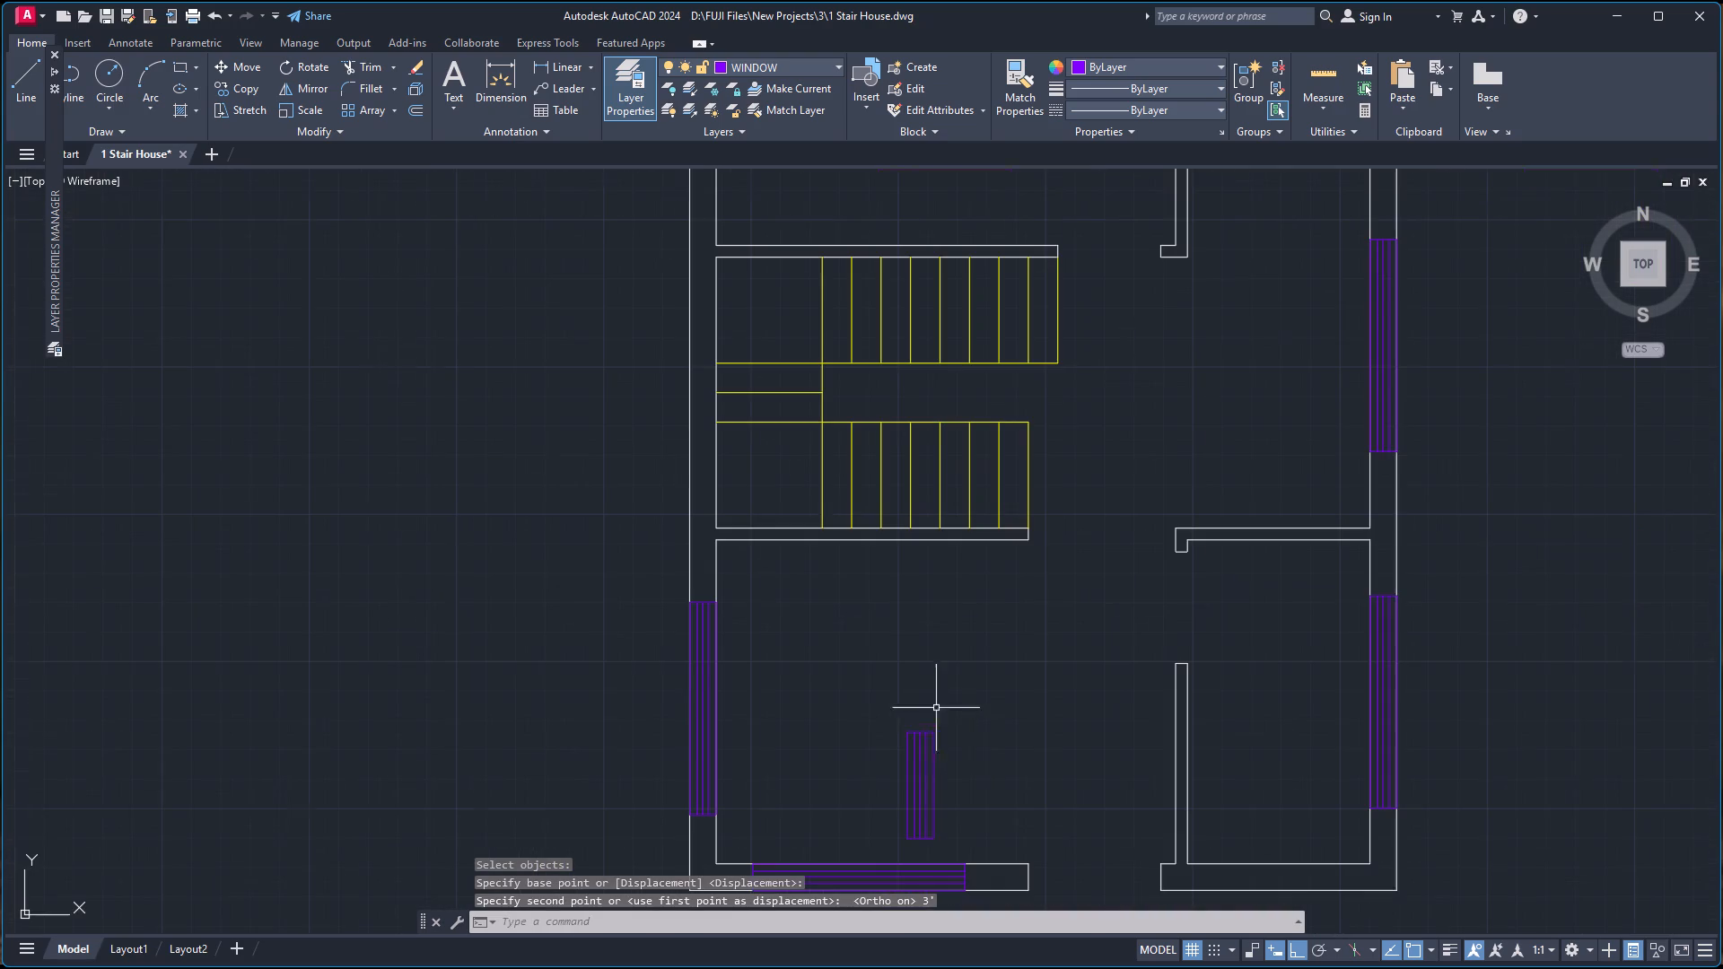
left_click(887, 712)
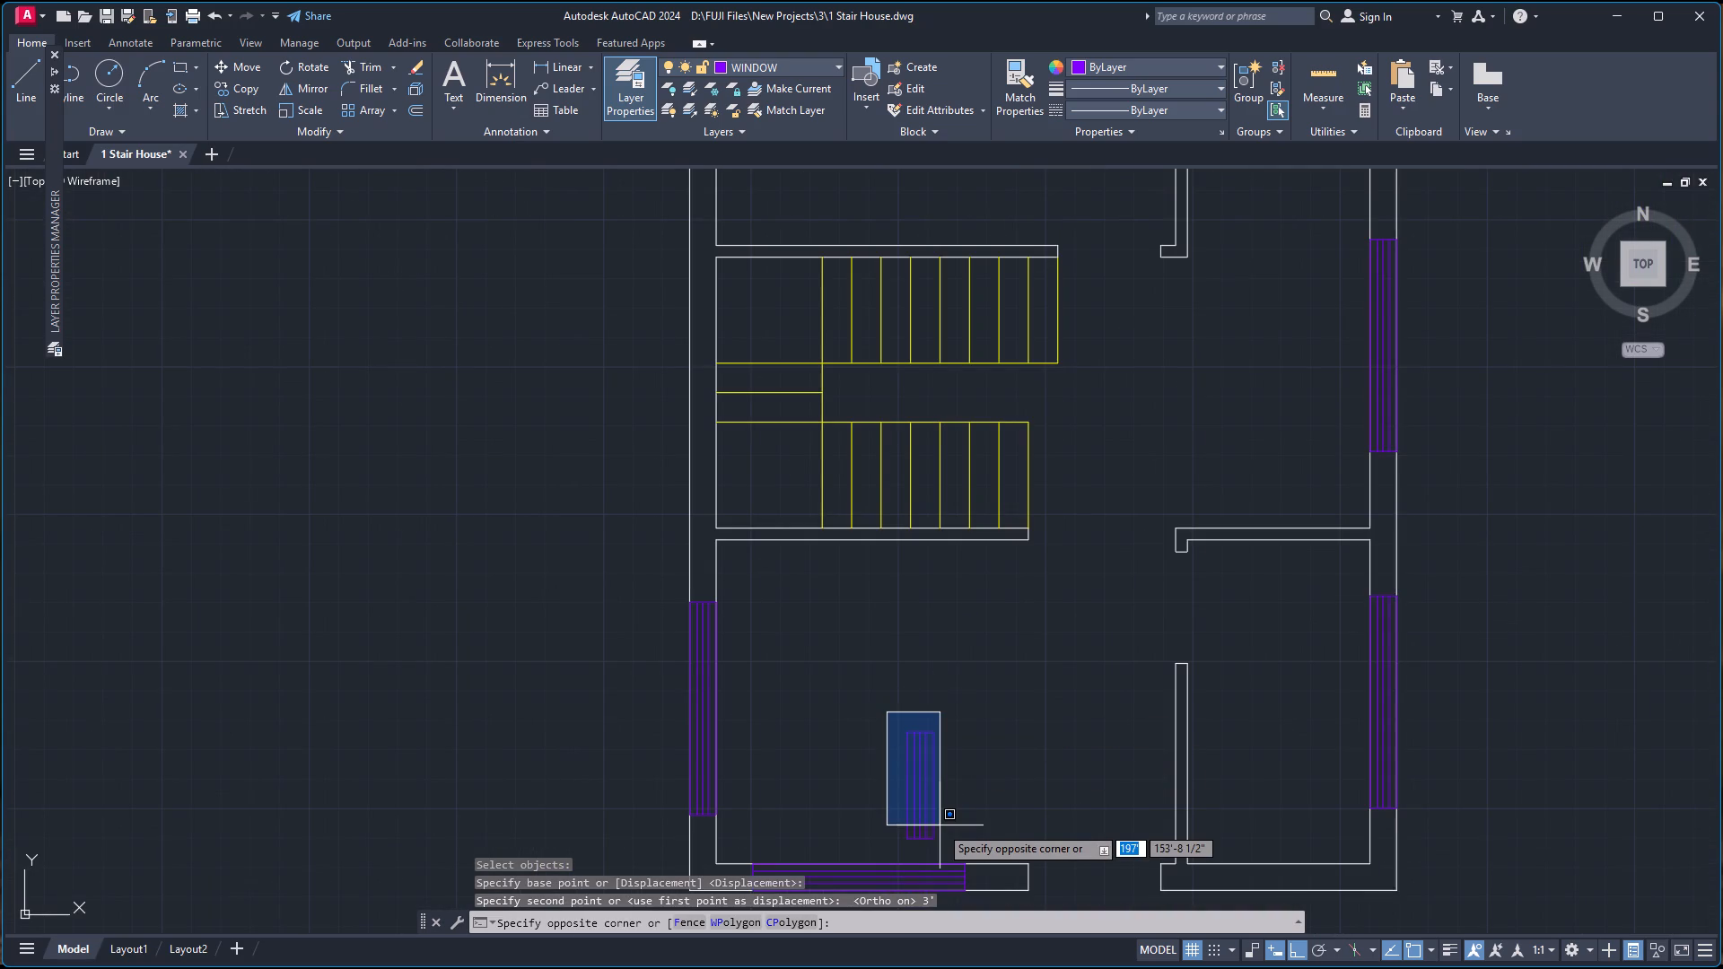
left_click(947, 847)
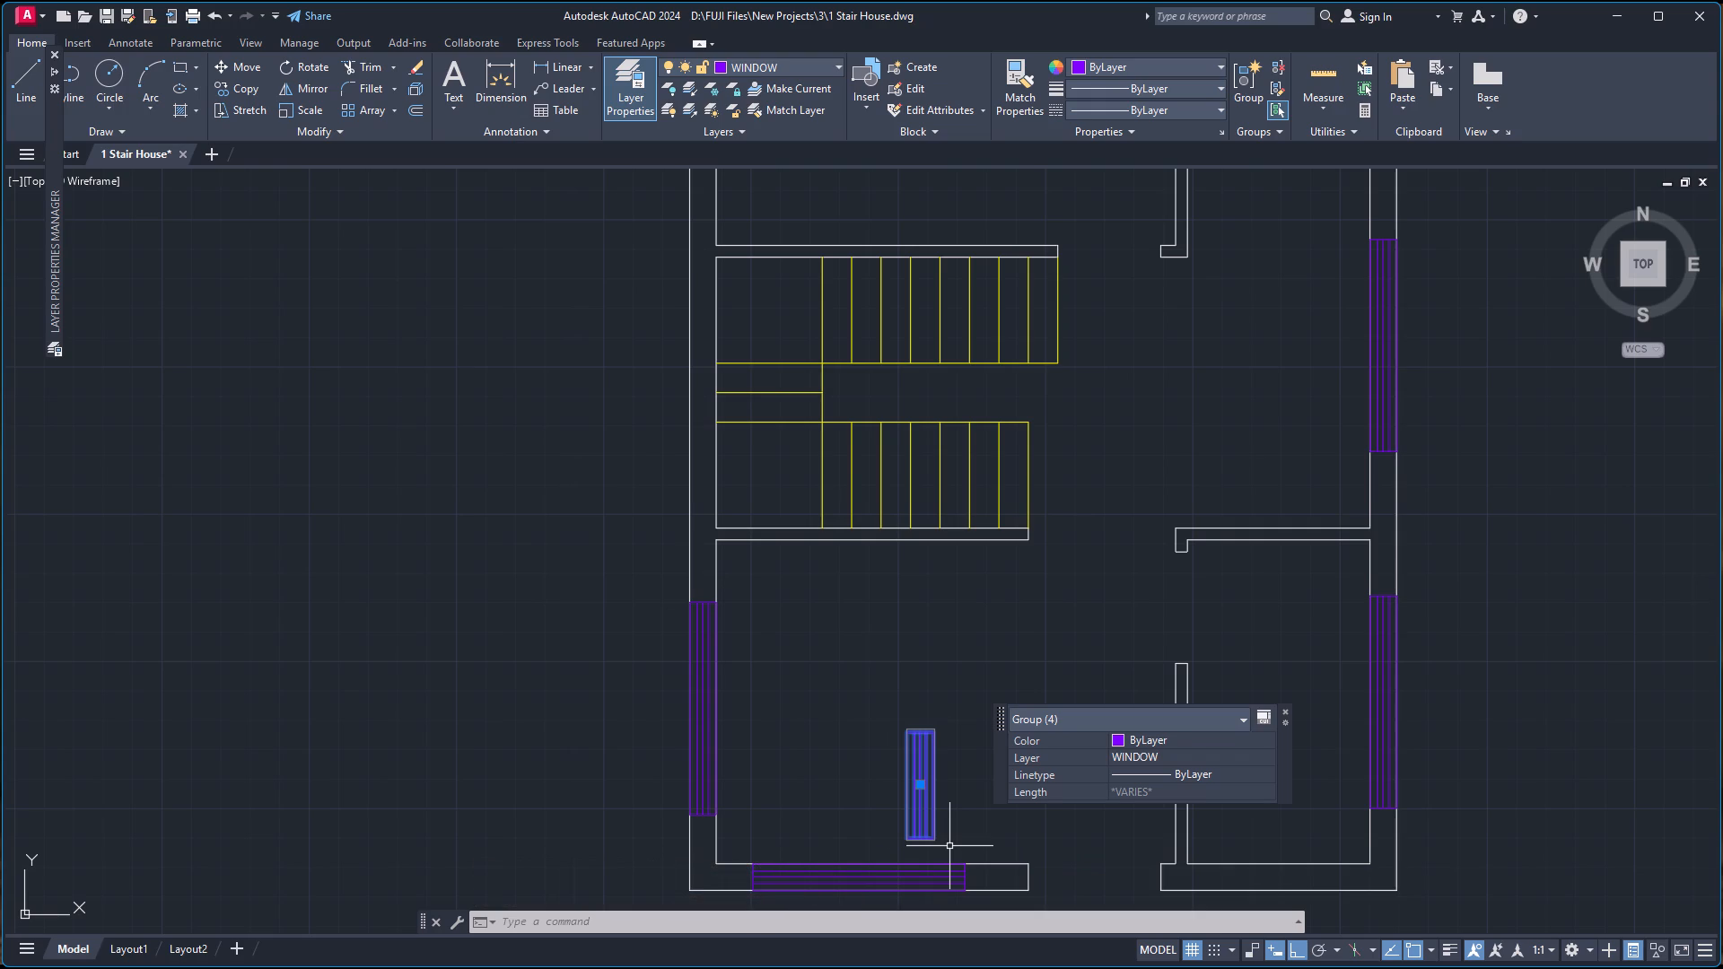
type("CO")
key("Return")
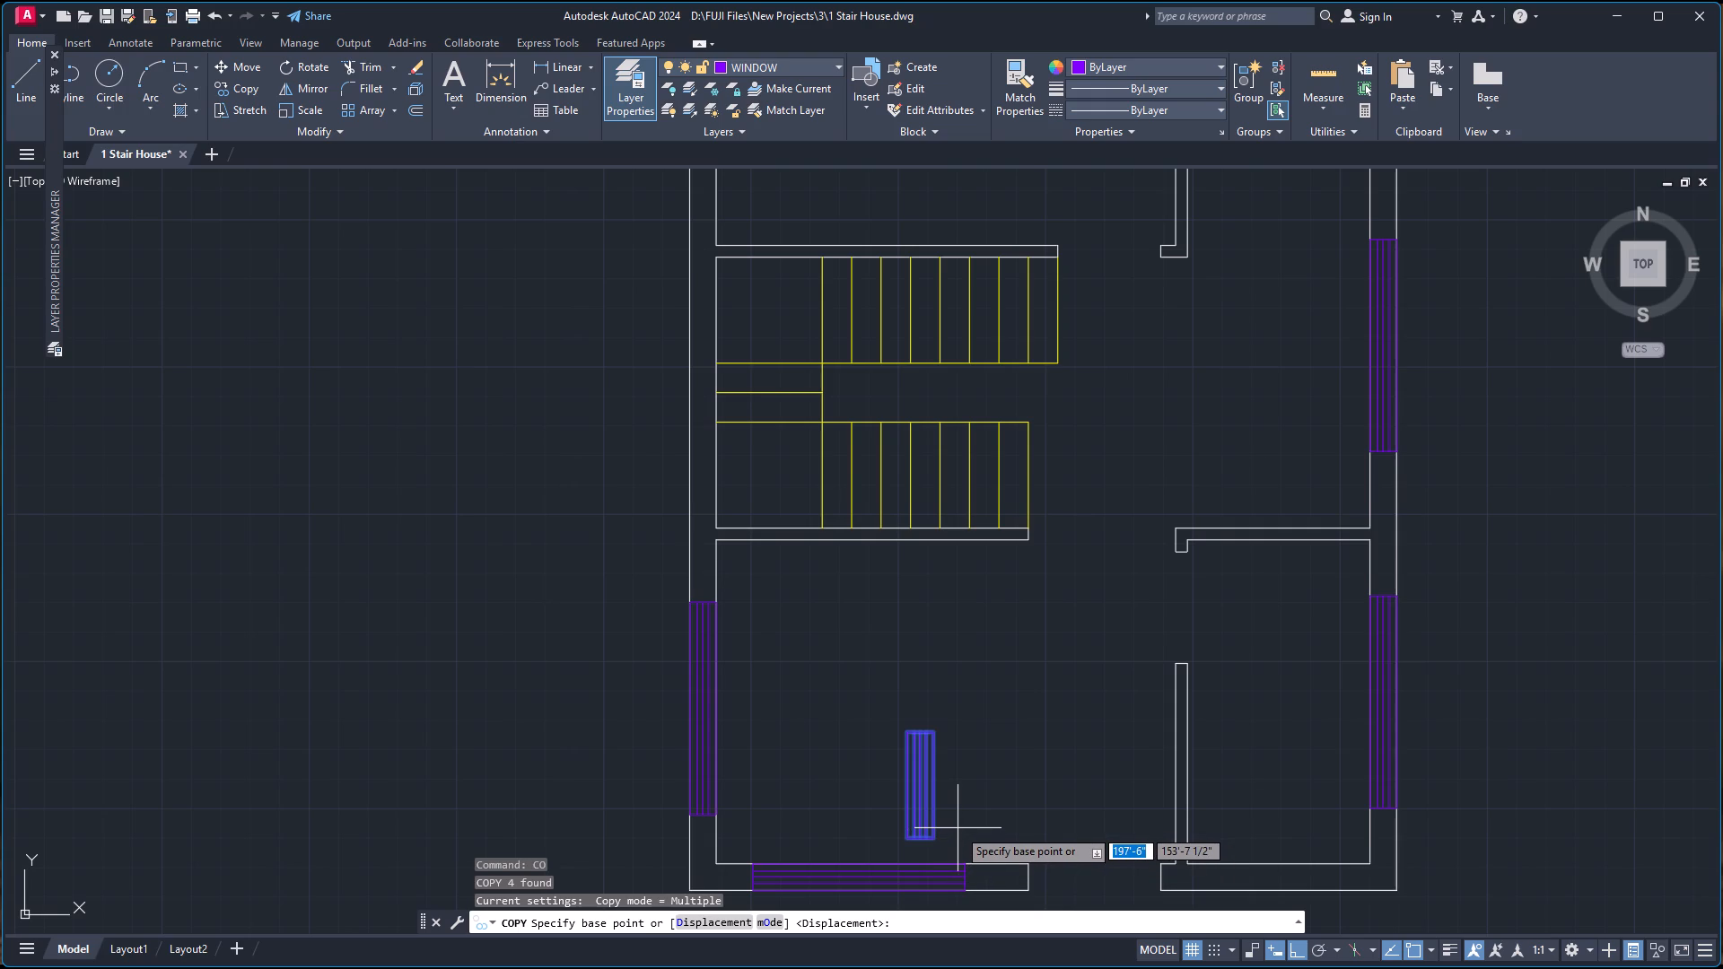
scroll(916, 781, "up", 2)
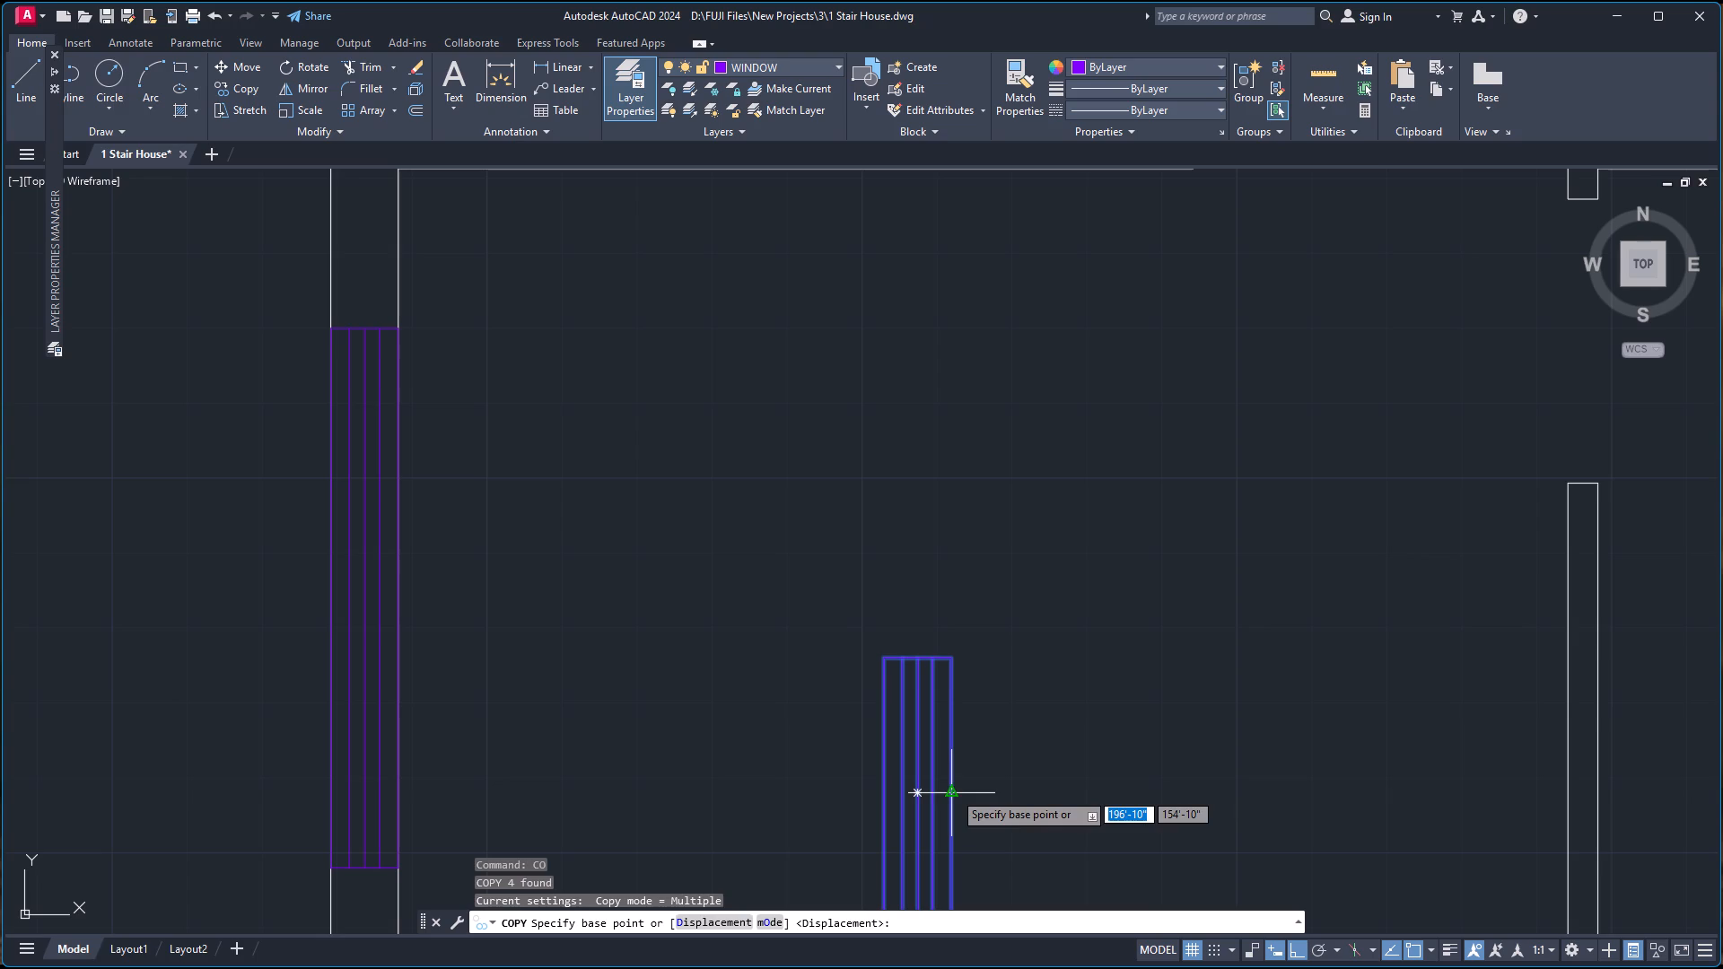
left_click(949, 791)
scroll(728, 478, "down", 1)
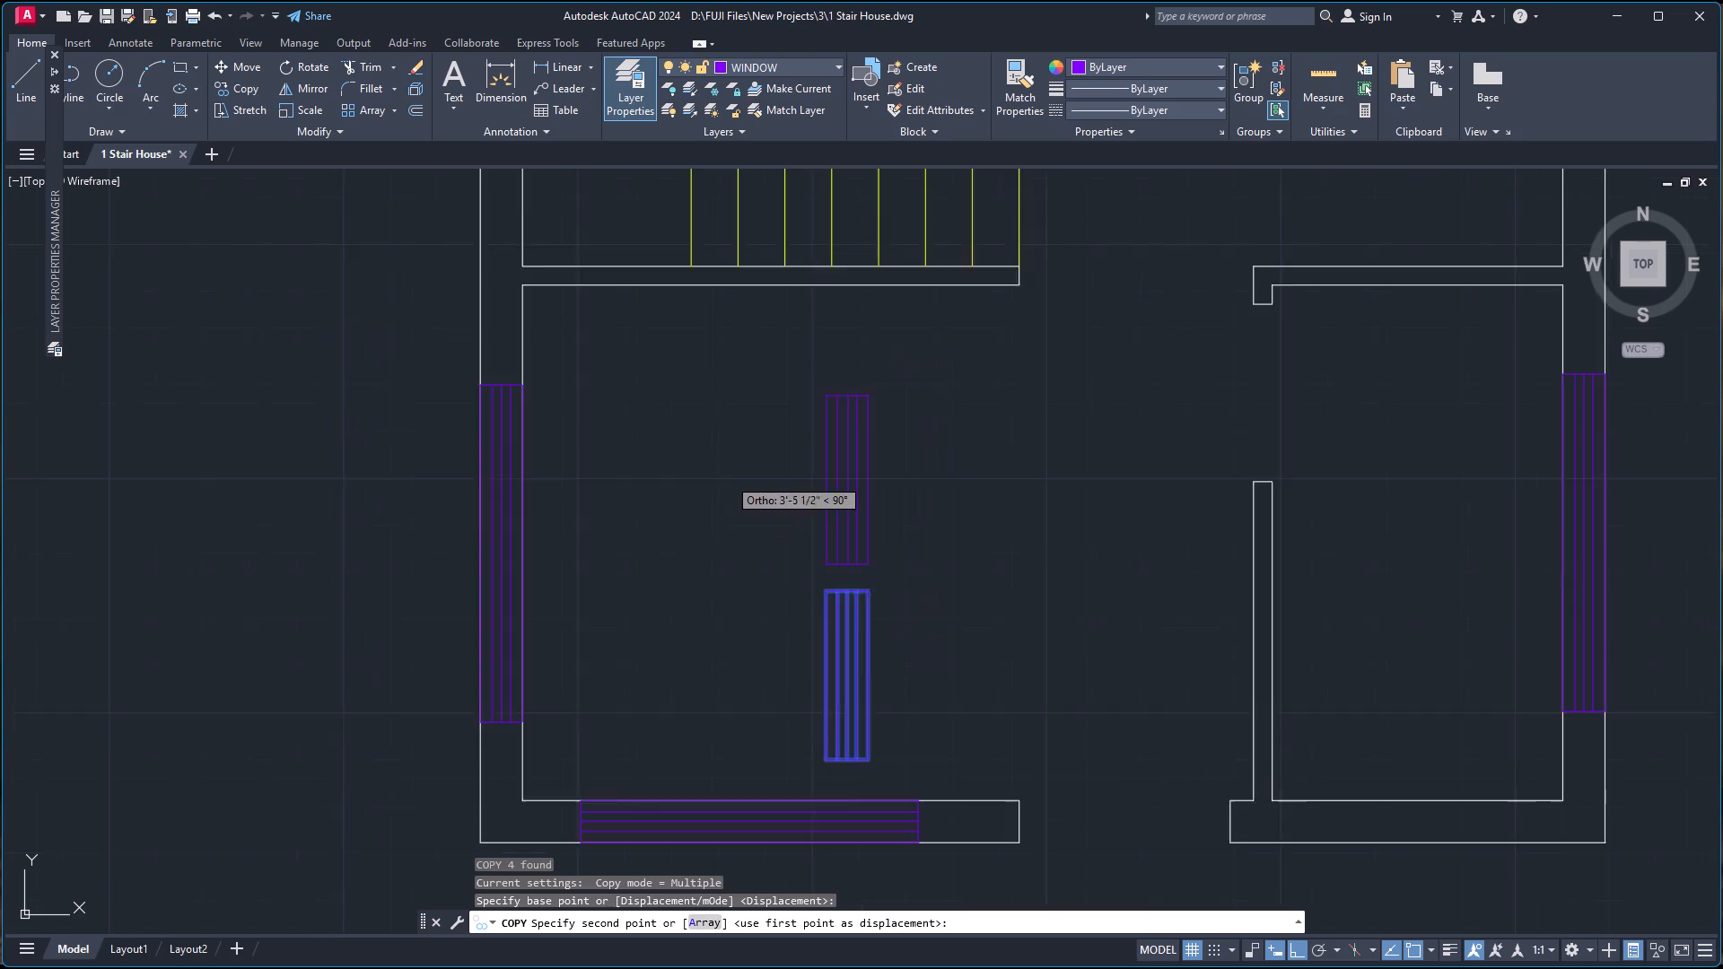
scroll(728, 474, "down", 3)
scroll(679, 284, "up", 3)
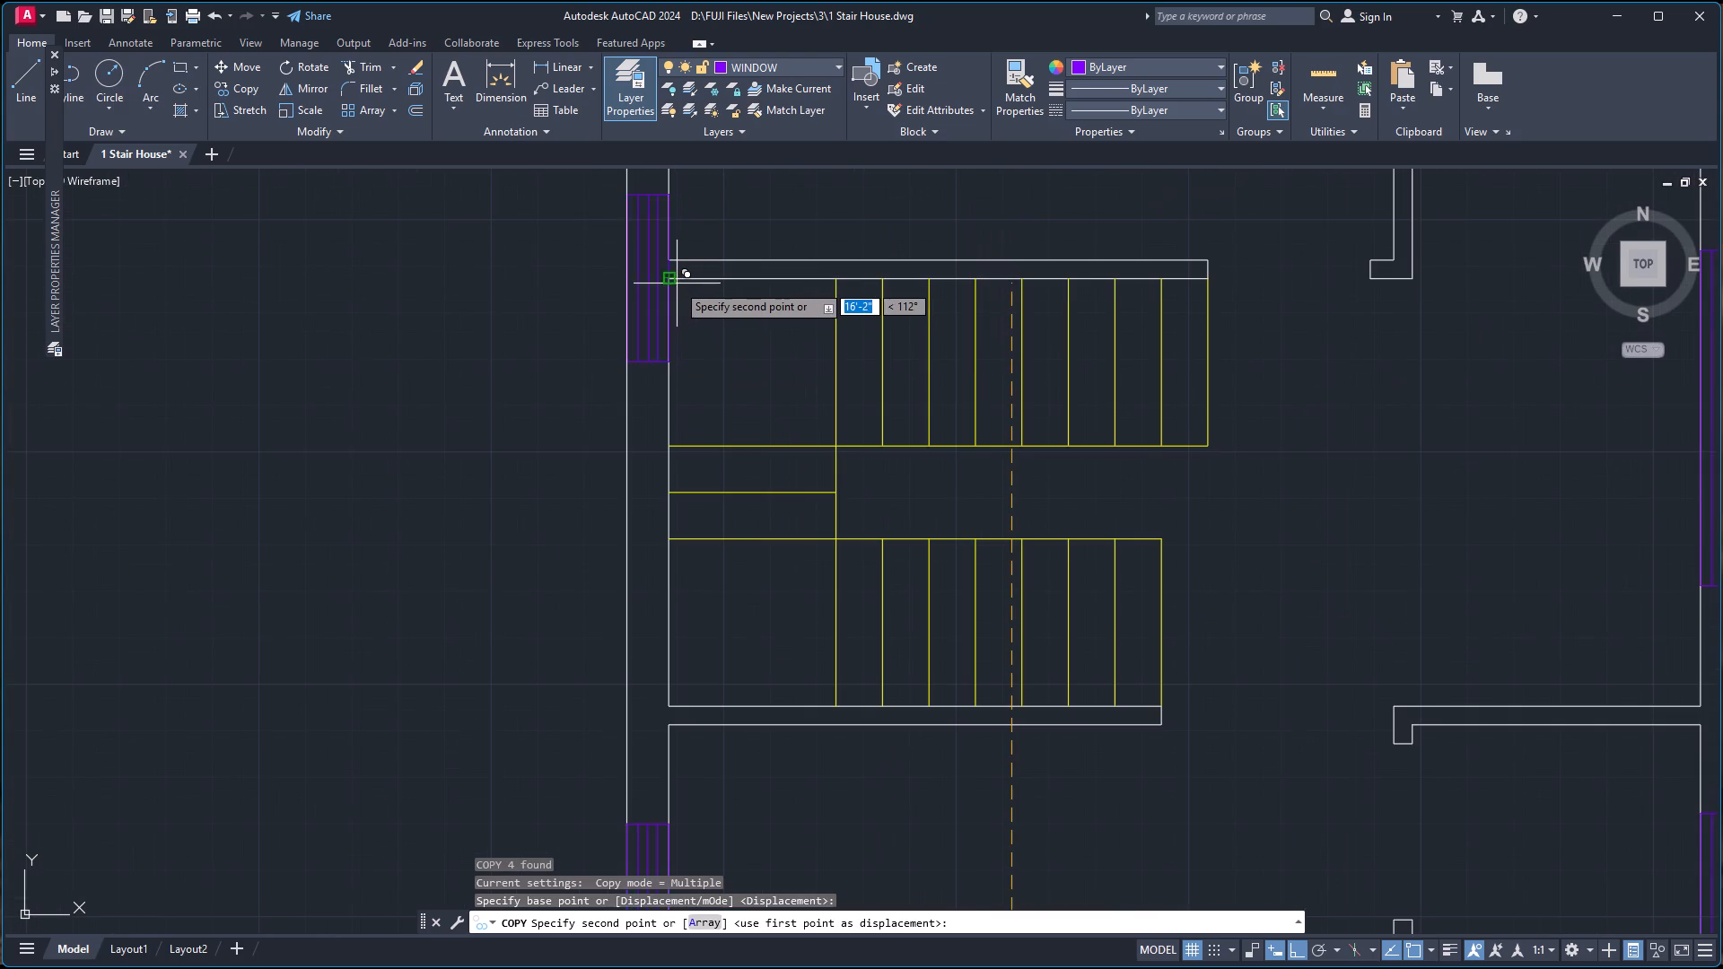
left_click(665, 275)
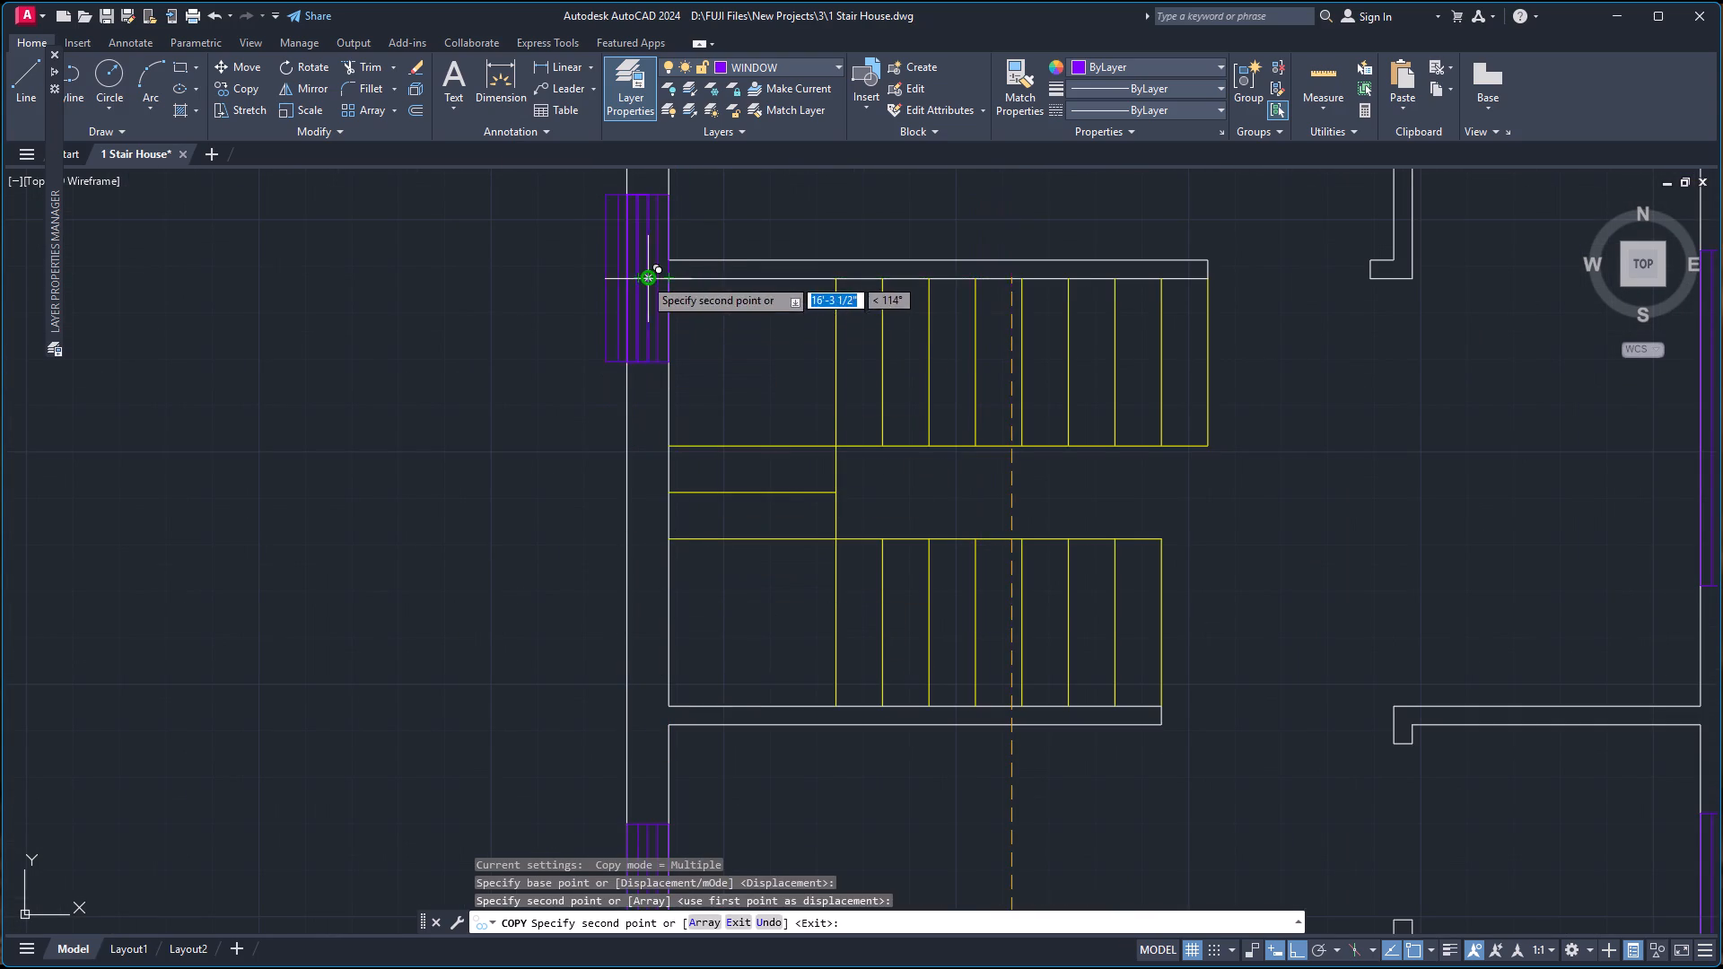
Place another short window copy in that left wall, using Mid Between 2 Points between the stair partitions' inner corners, and finish copying.
right_click(645, 277)
left_click(702, 426)
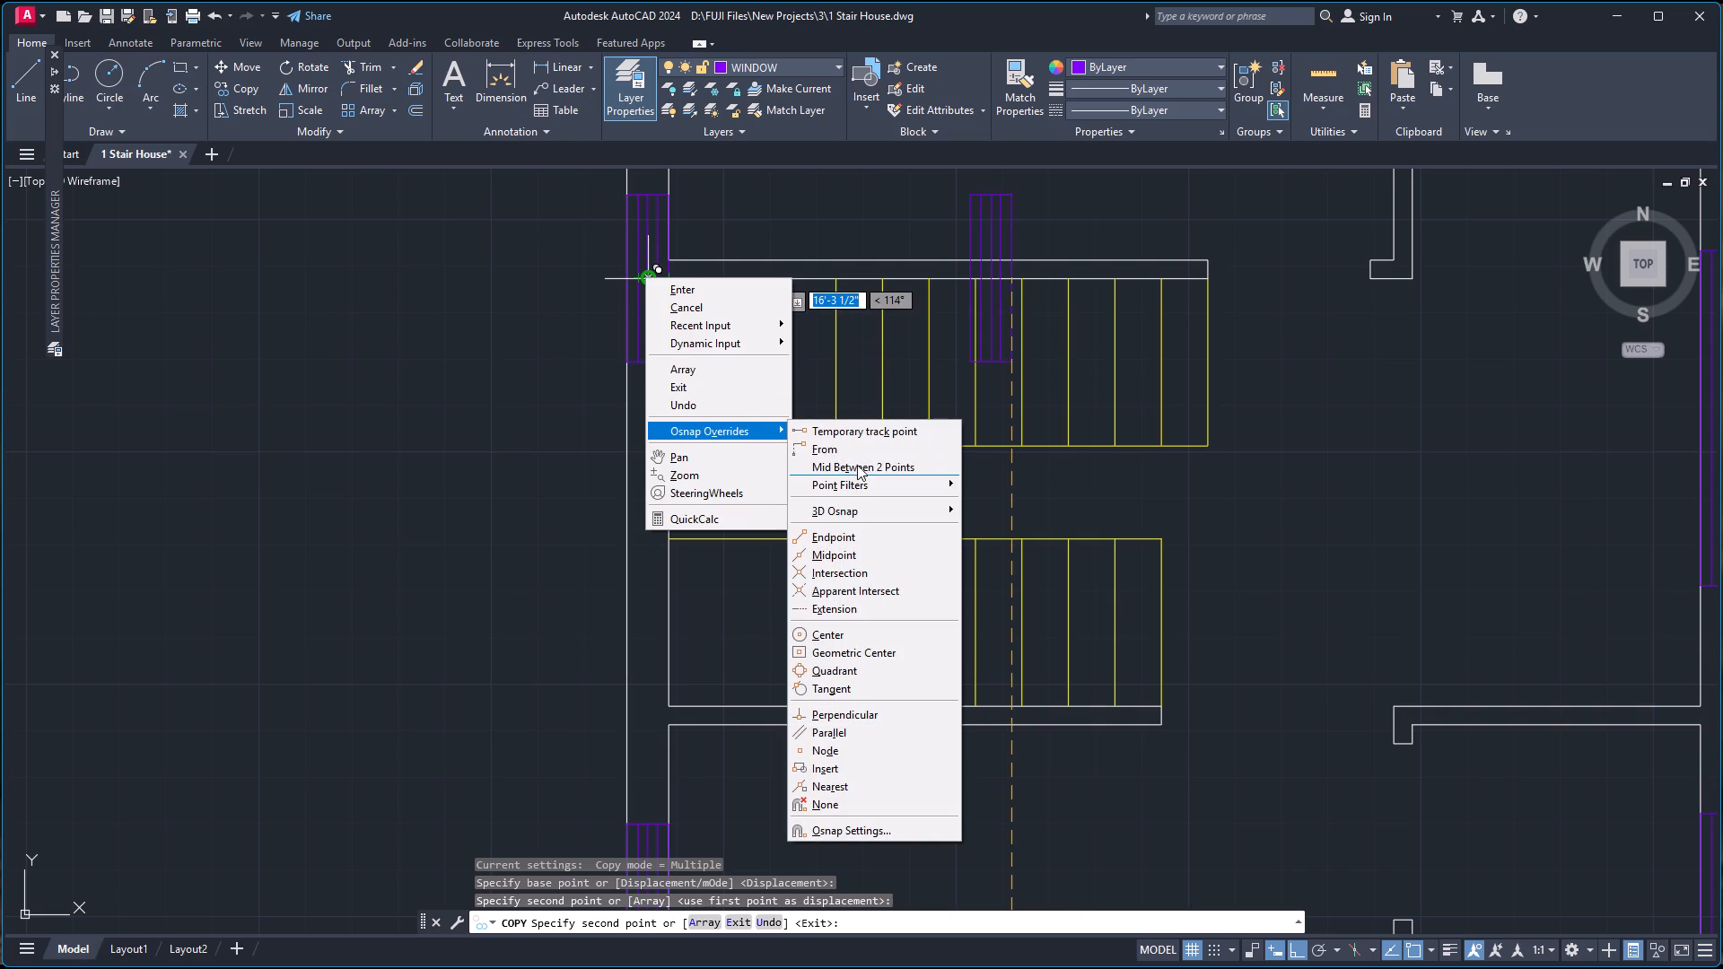
left_click(857, 464)
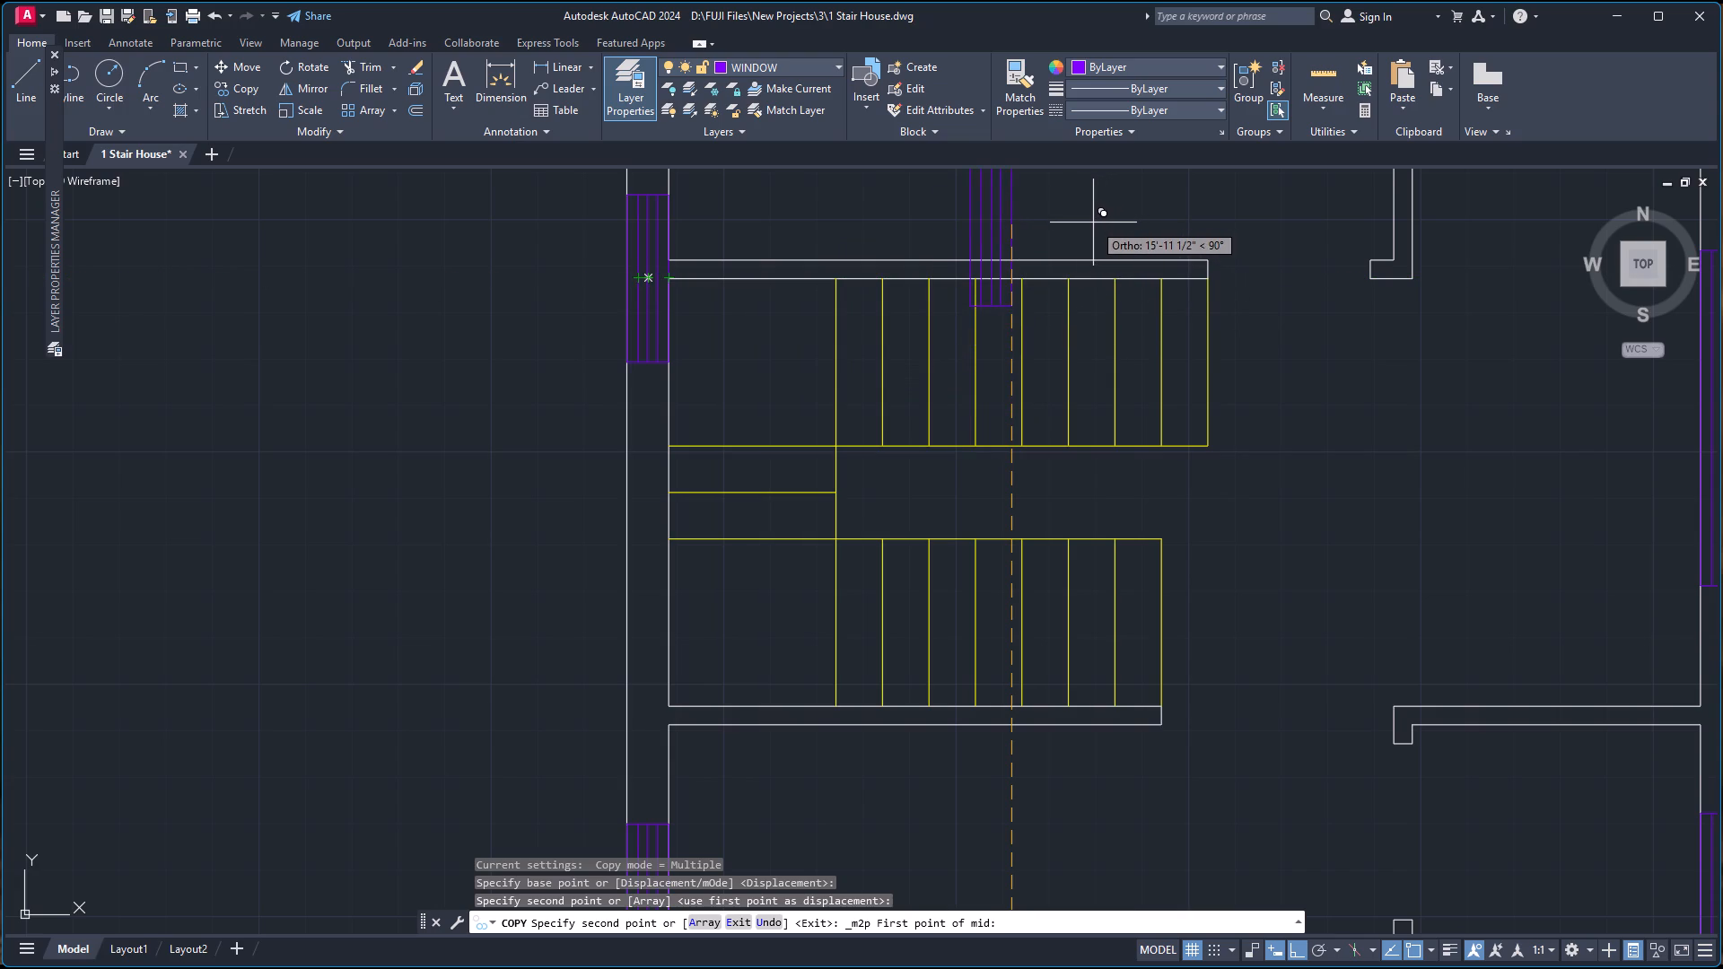
left_click(664, 274)
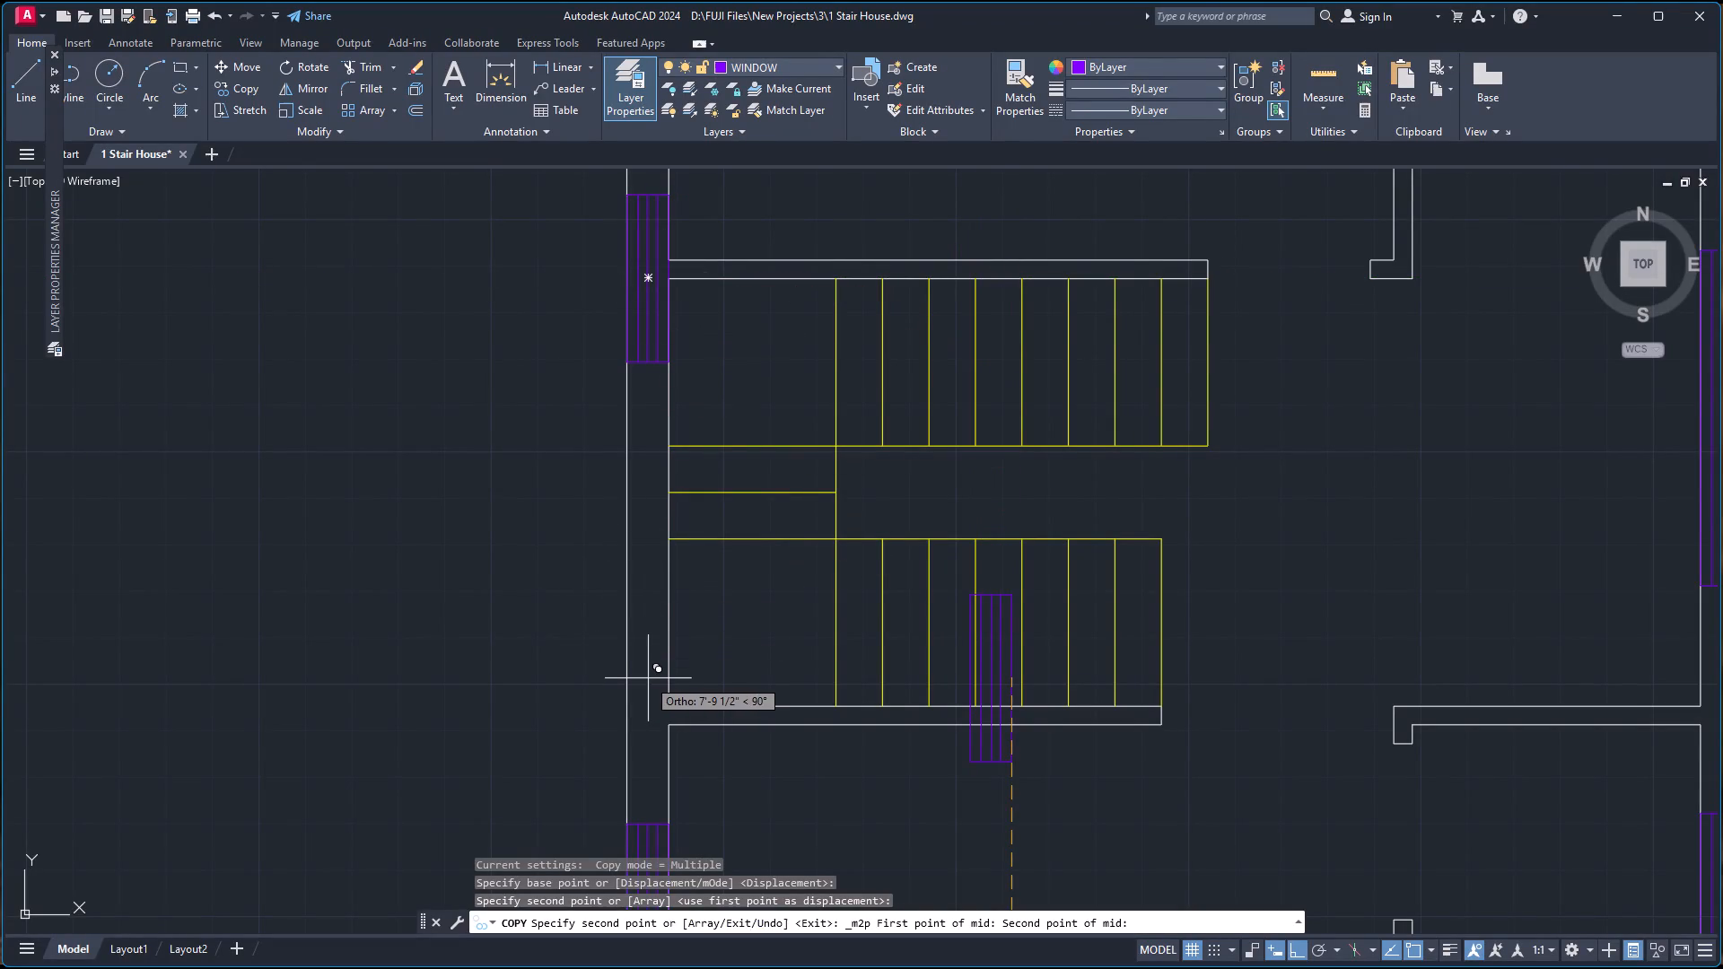
left_click(669, 703)
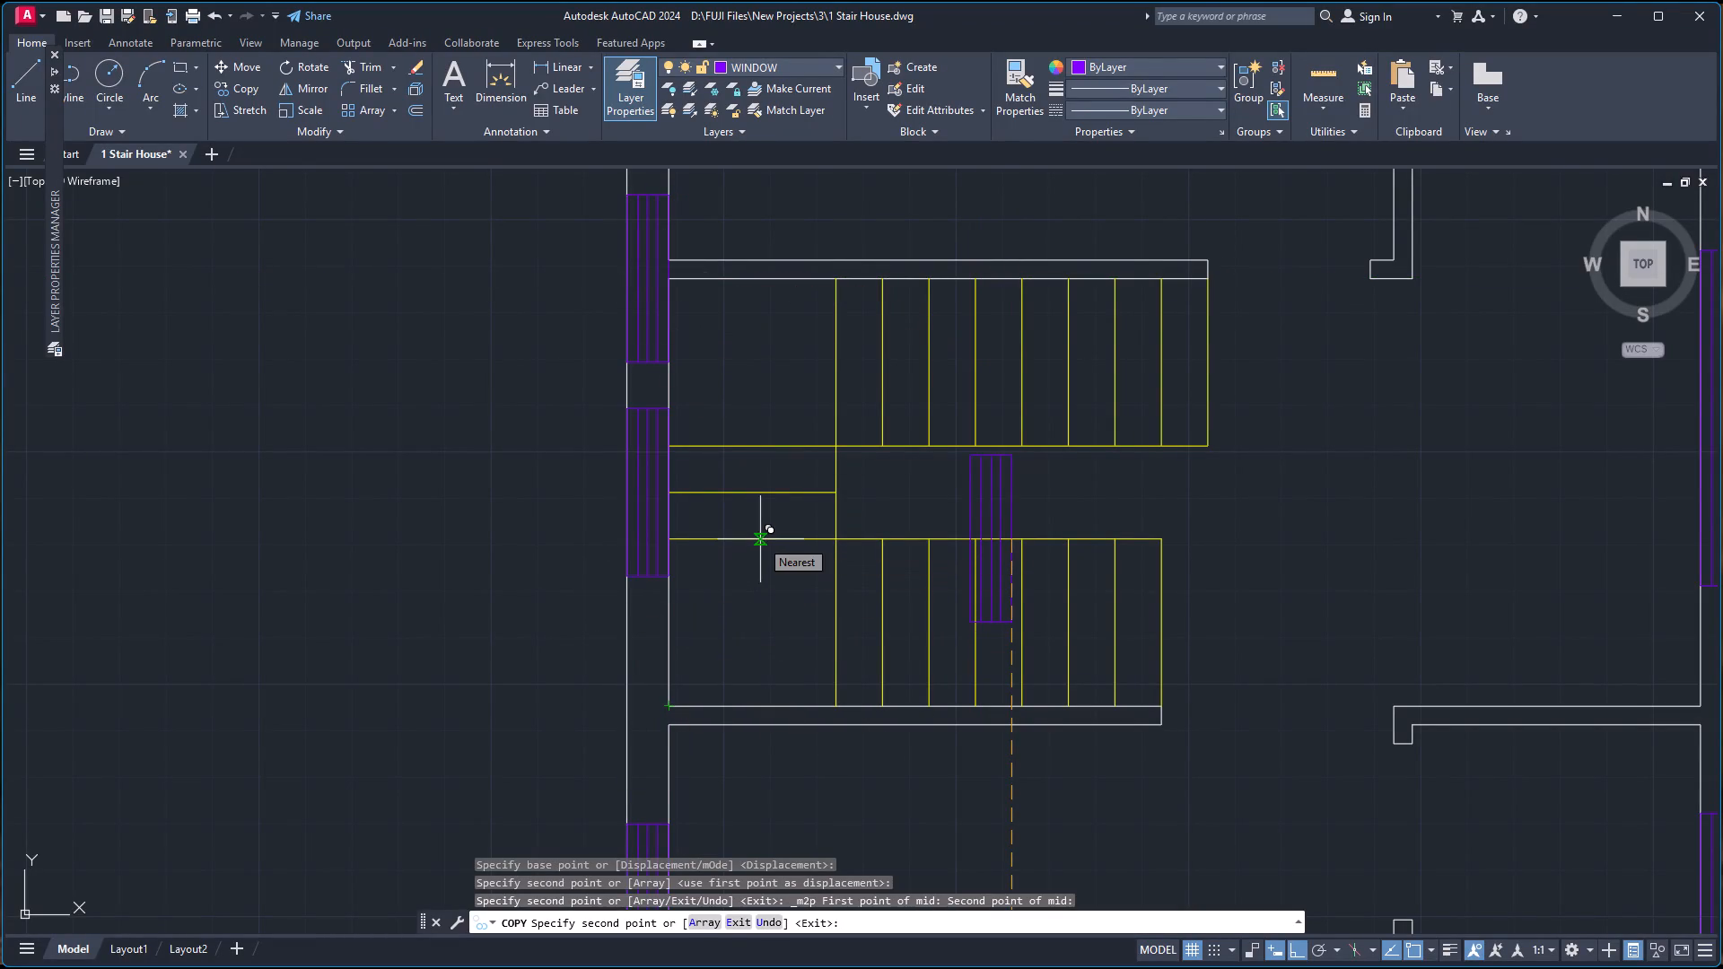
key("Escape")
Delete the extra short window copy in the left wall at the upper stair partition.
left_click(655, 326)
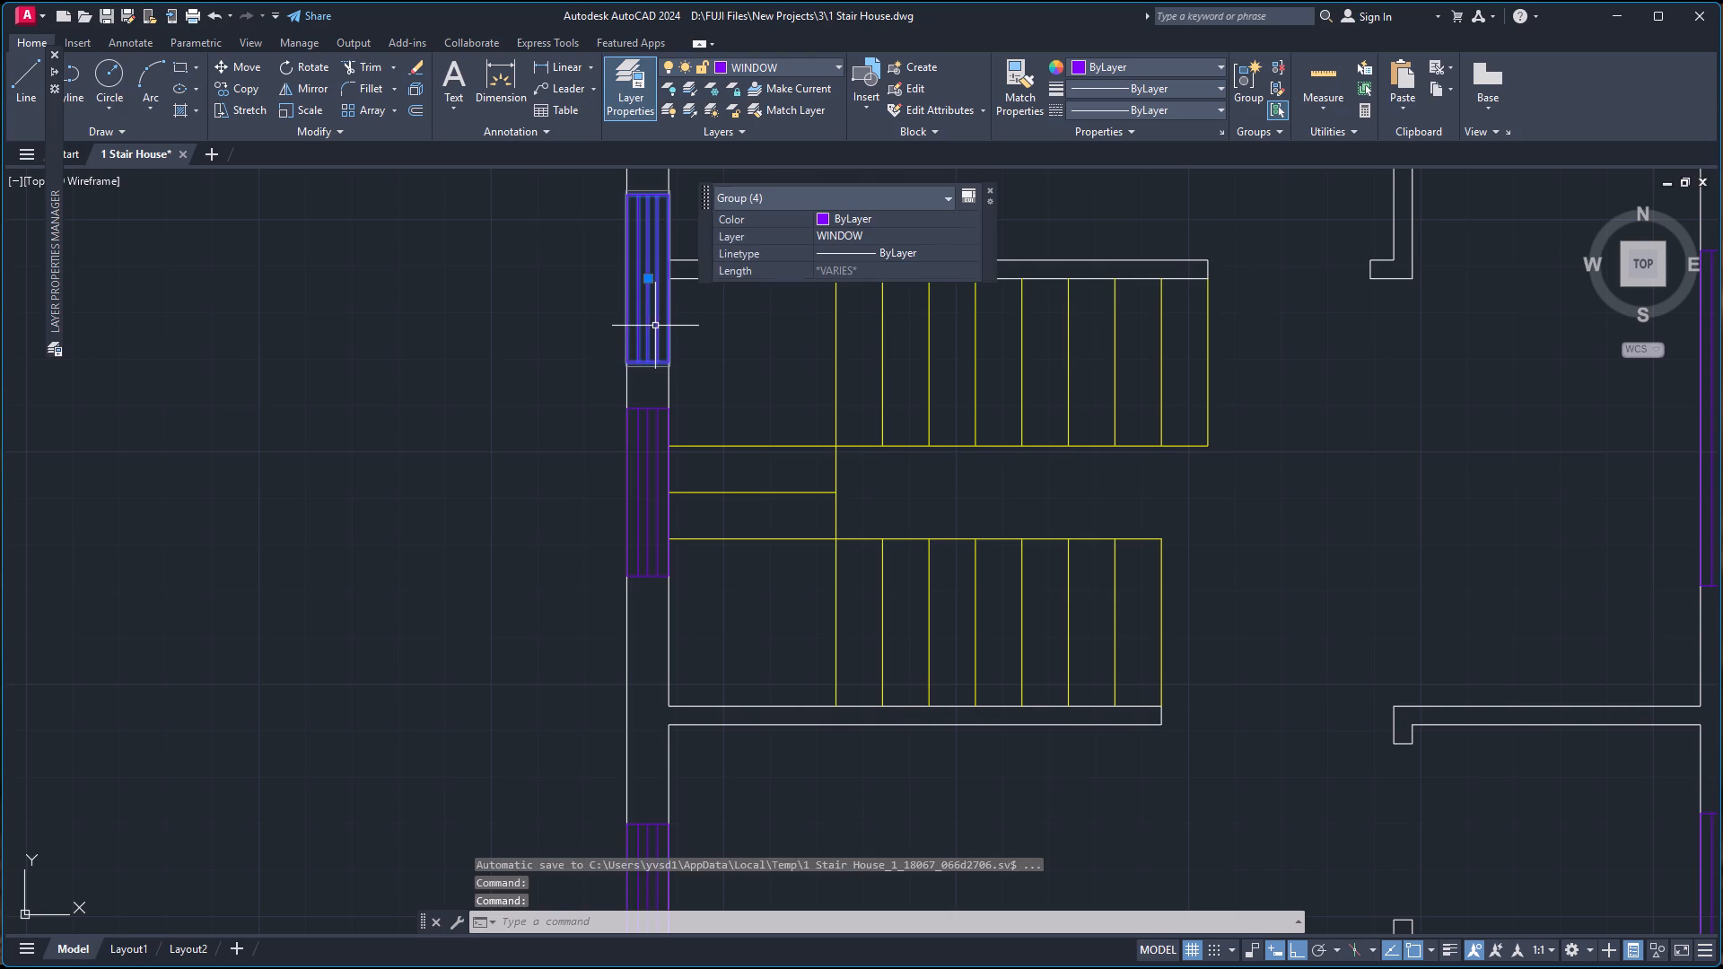
key("Delete")
Copy the spare short window from its left edge's midpoint into the original plan's right wall, beside the small room above the partition stub.
scroll(783, 353, "down", 1)
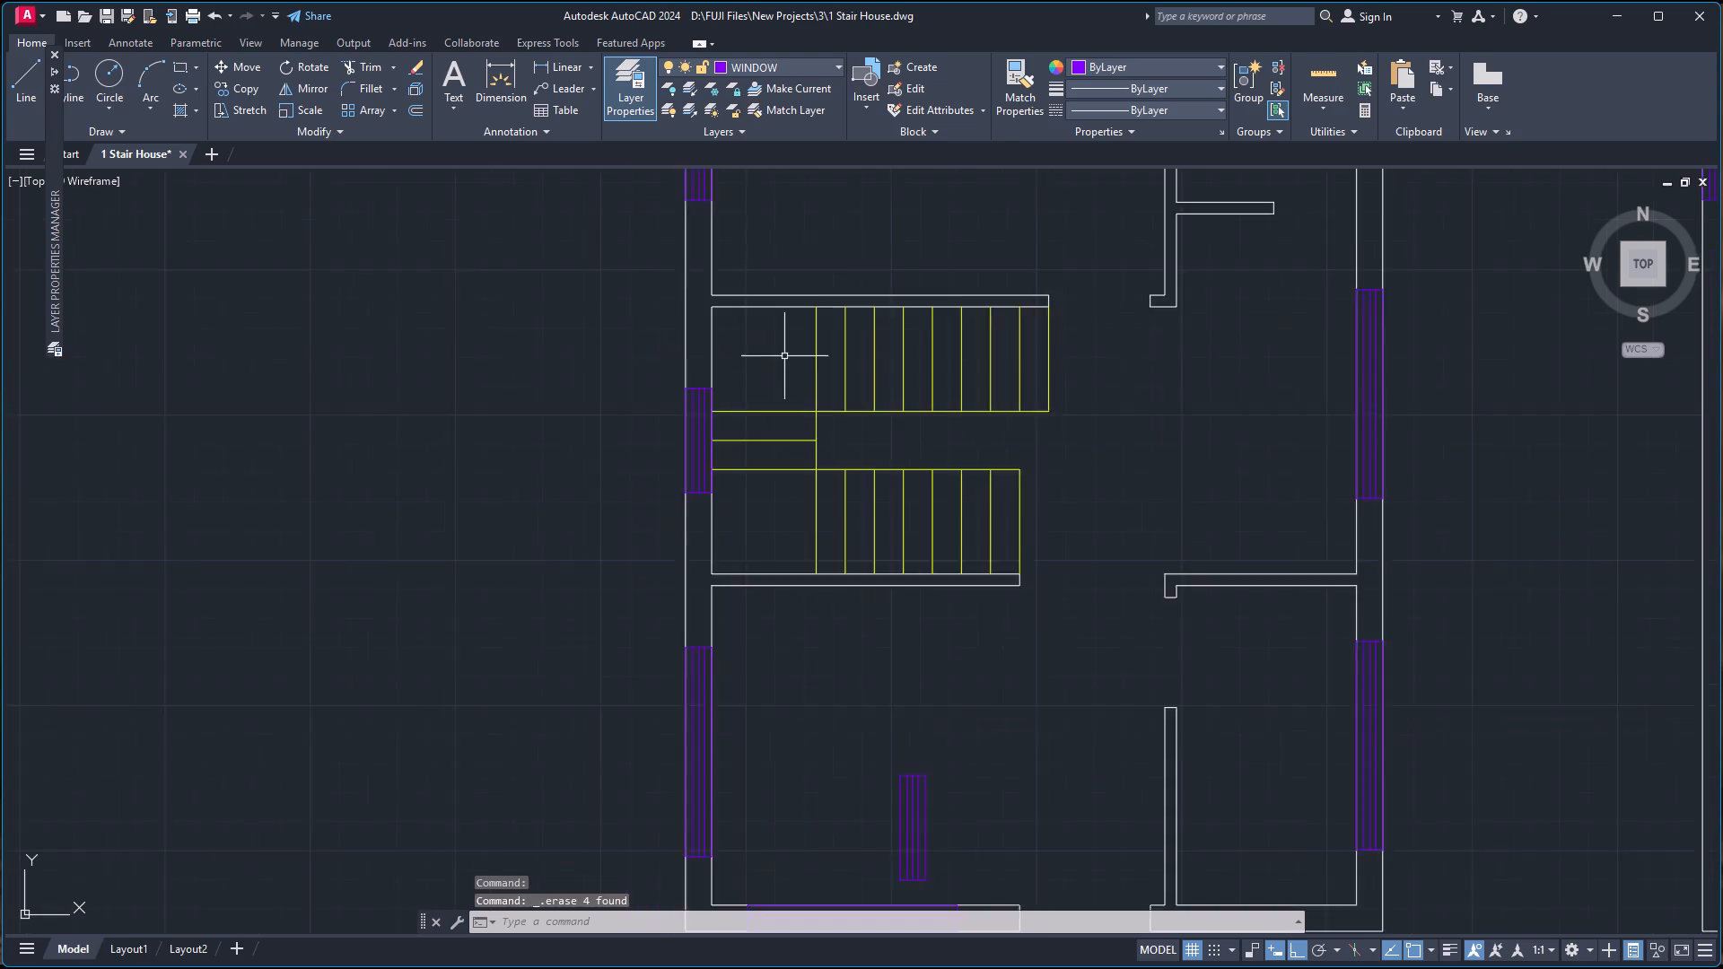
scroll(785, 359, "down", 3)
scroll(993, 407, "up", 1)
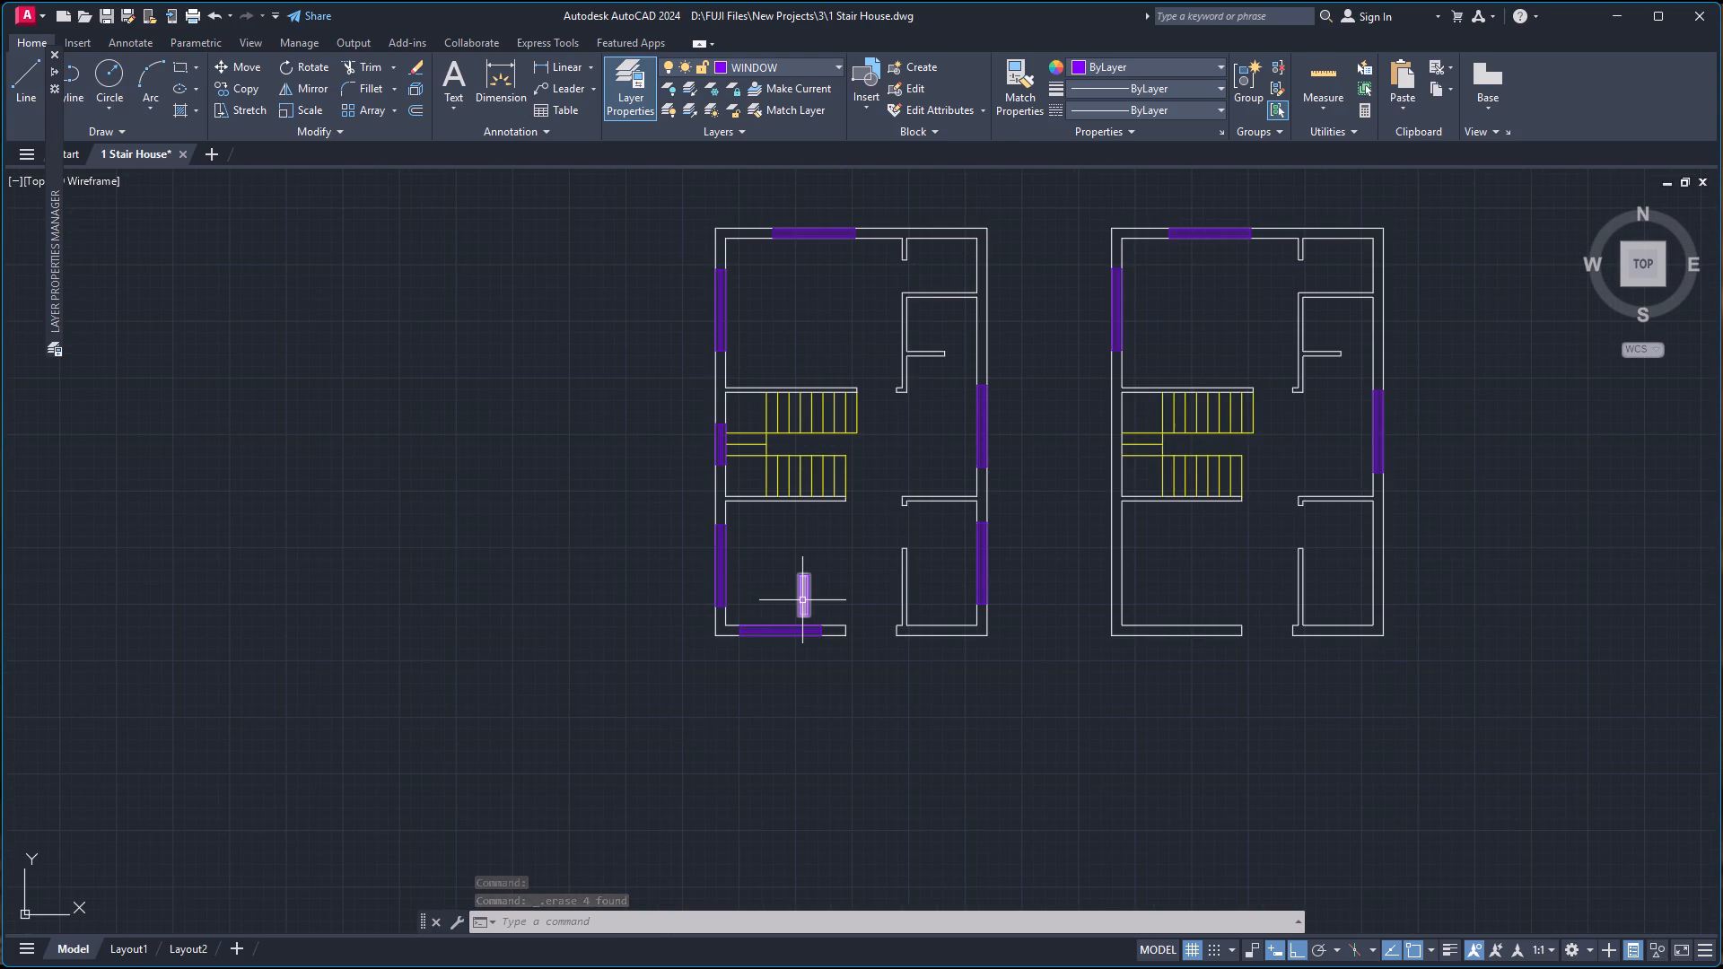
left_click(802, 600)
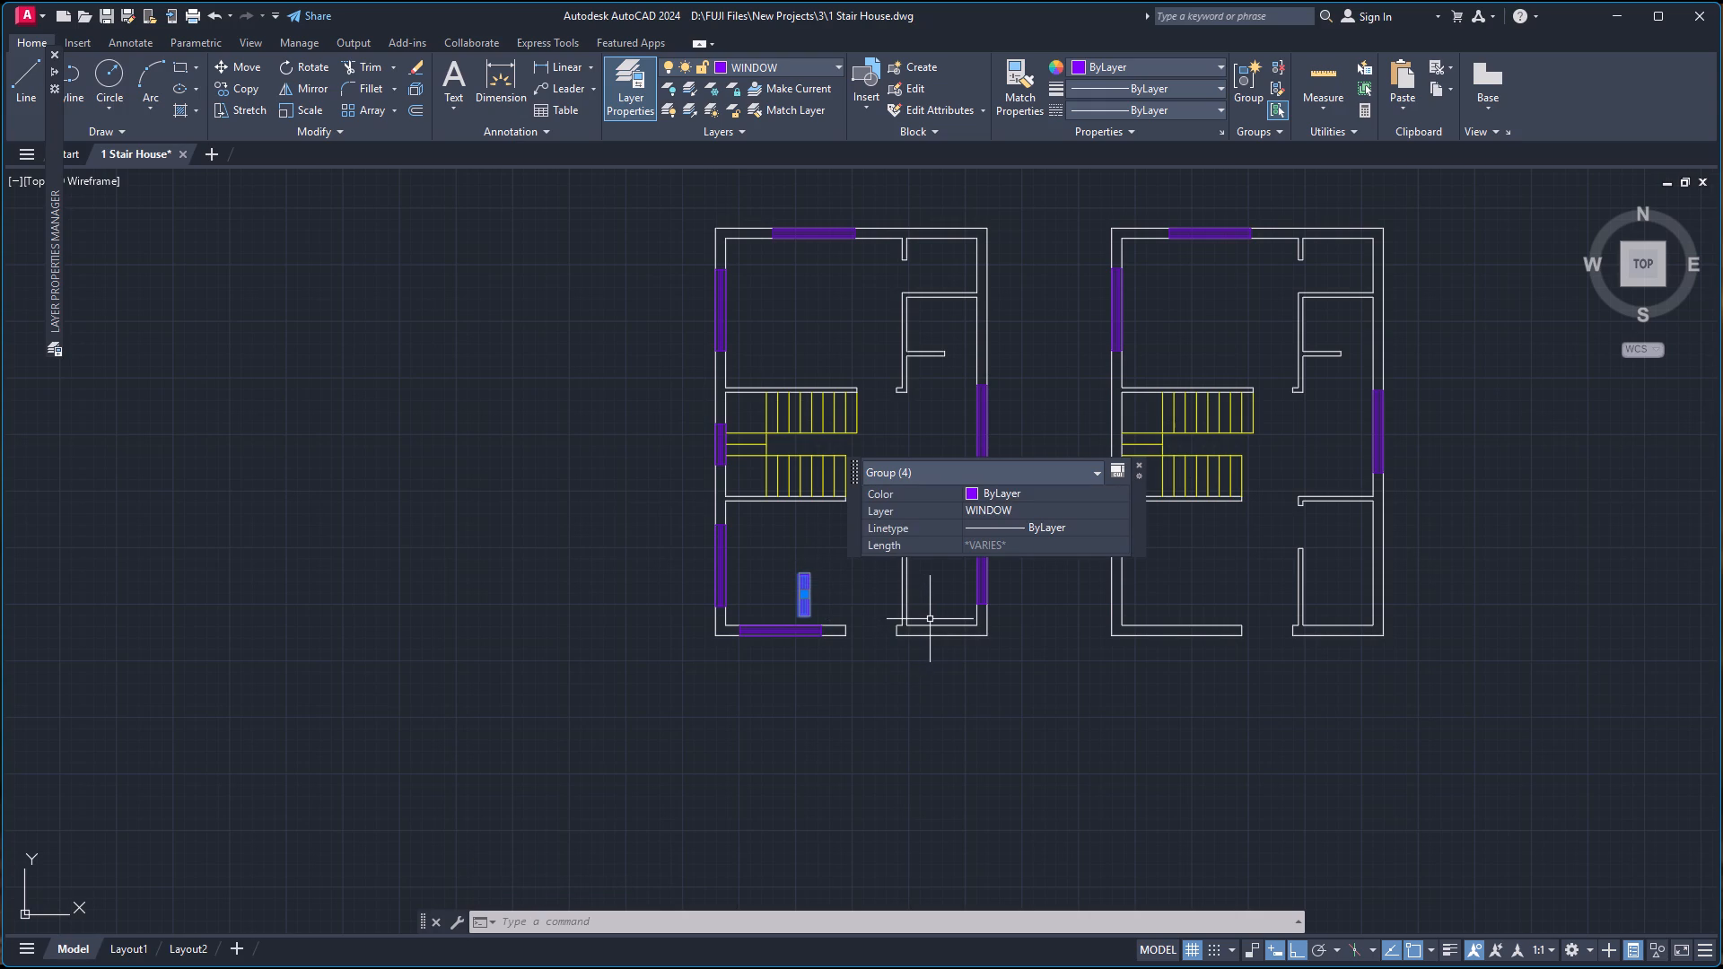
type("CO")
key("Return")
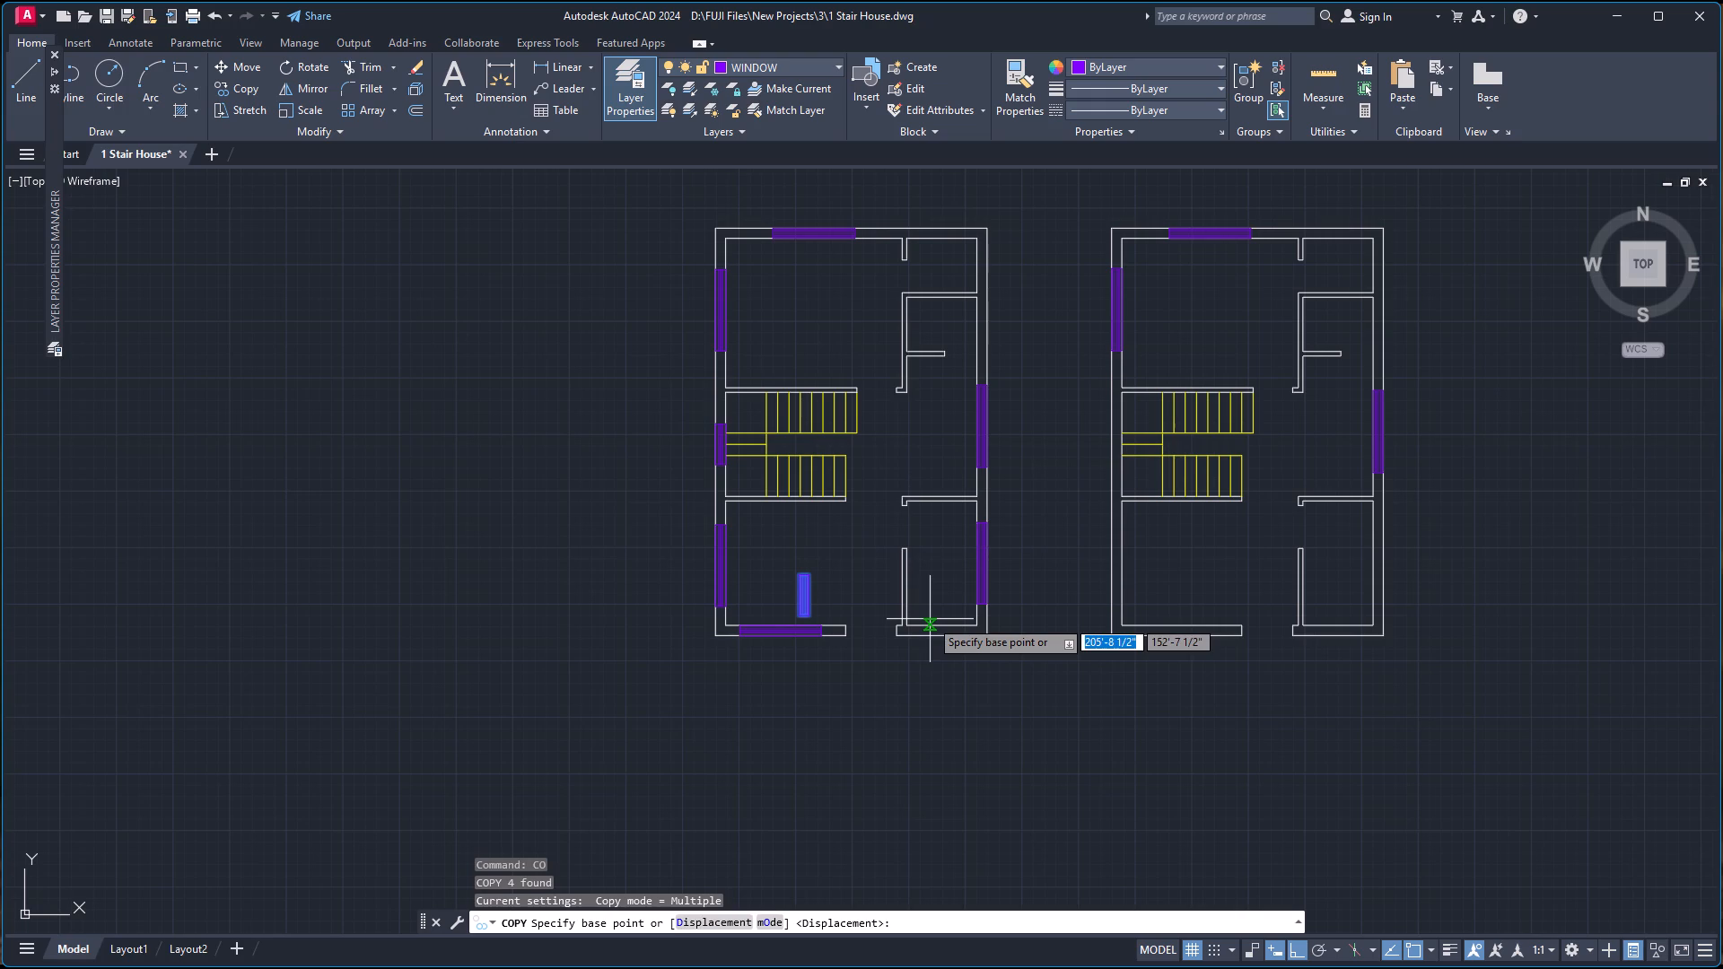
scroll(783, 597, "up", 3)
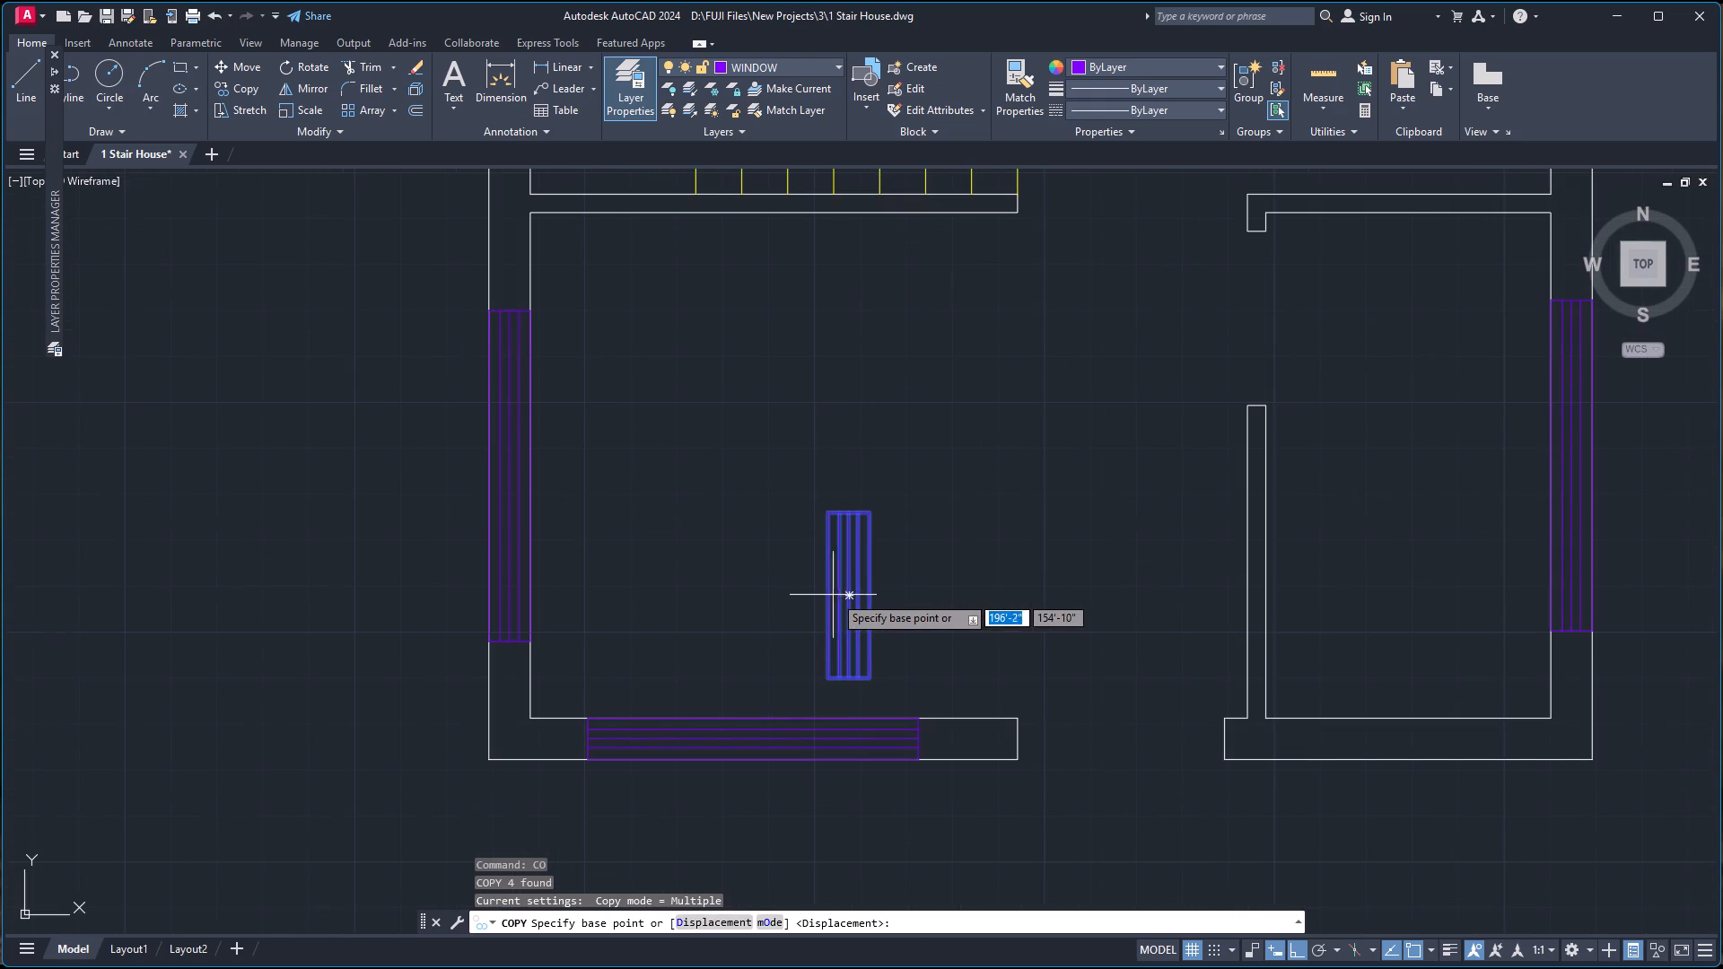
left_click(827, 599)
scroll(1018, 369, "down", 4)
scroll(1112, 310, "up", 1)
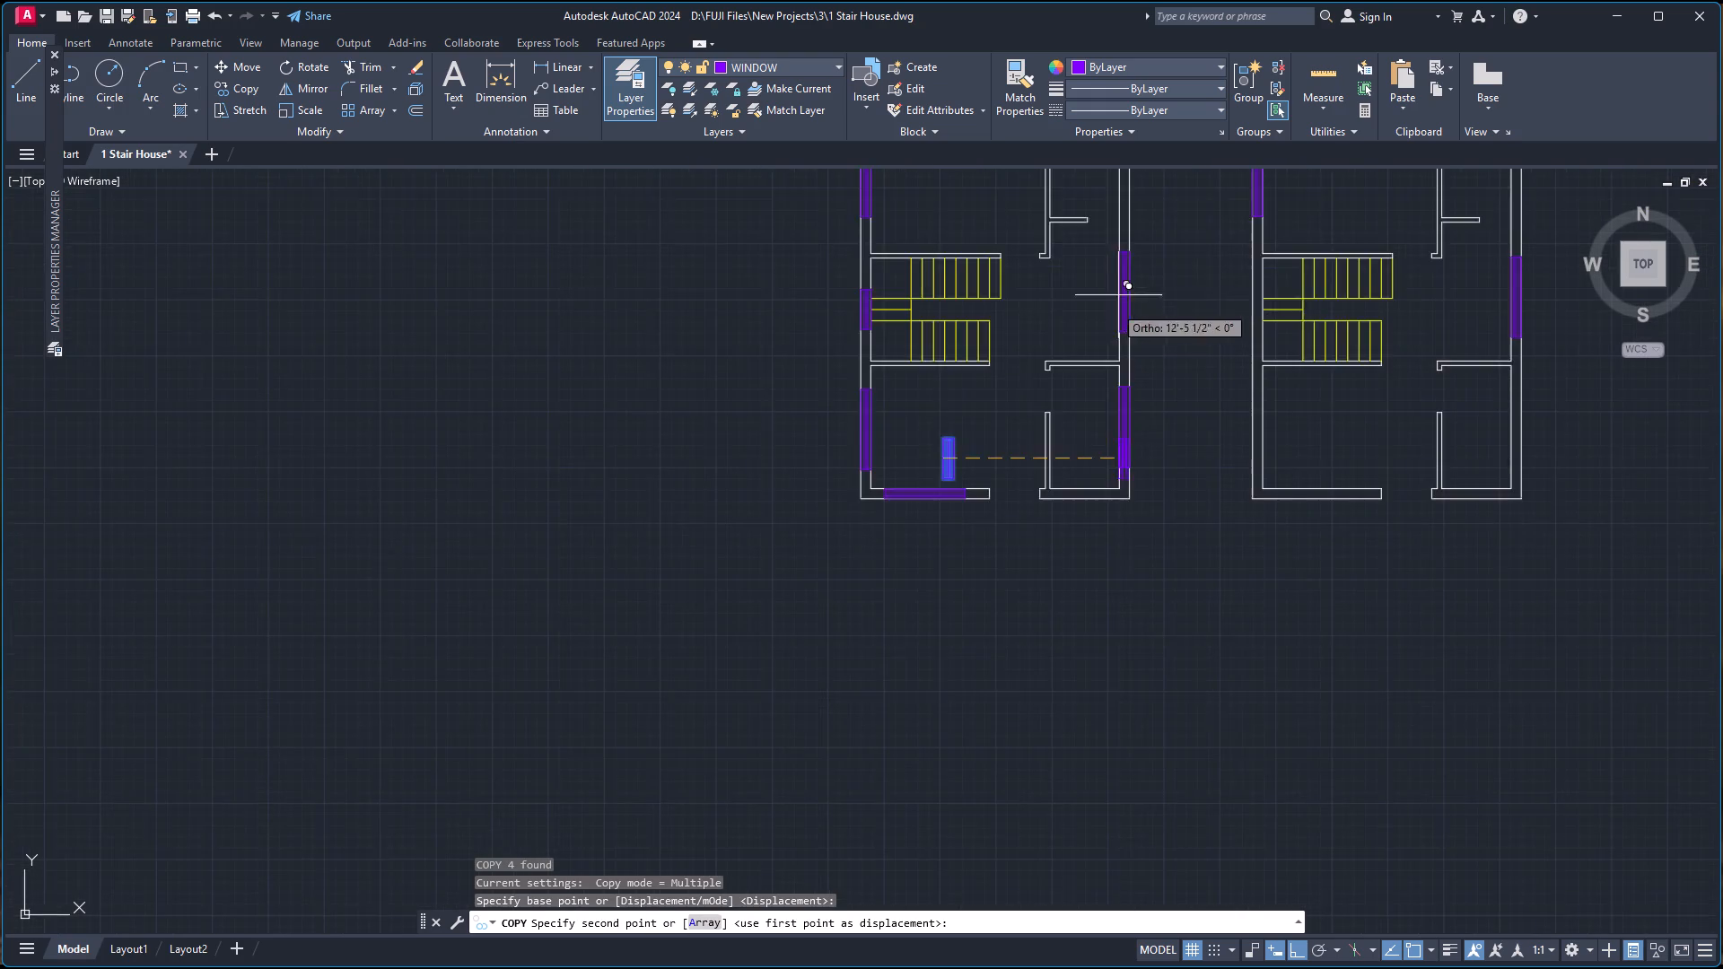
scroll(1123, 280, "up", 1)
scroll(1132, 231, "down", 2)
scroll(1134, 191, "up", 2)
scroll(1123, 188, "down", 5)
scroll(1115, 197, "up", 5)
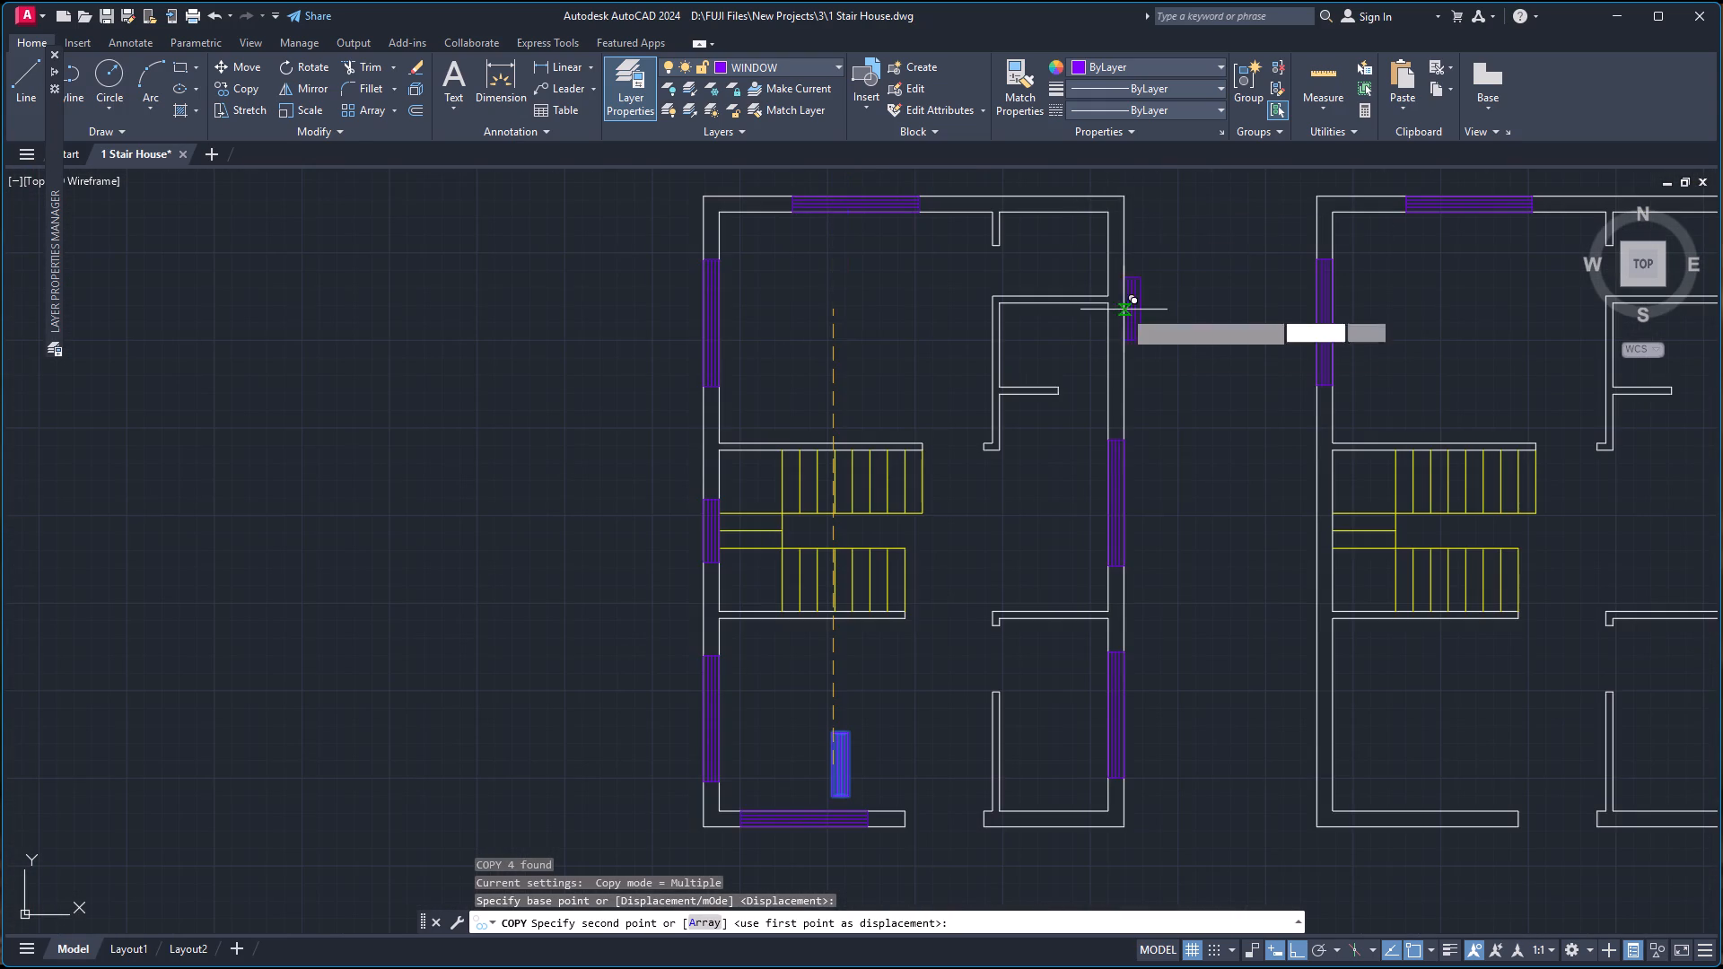
scroll(1106, 346, "up", 1)
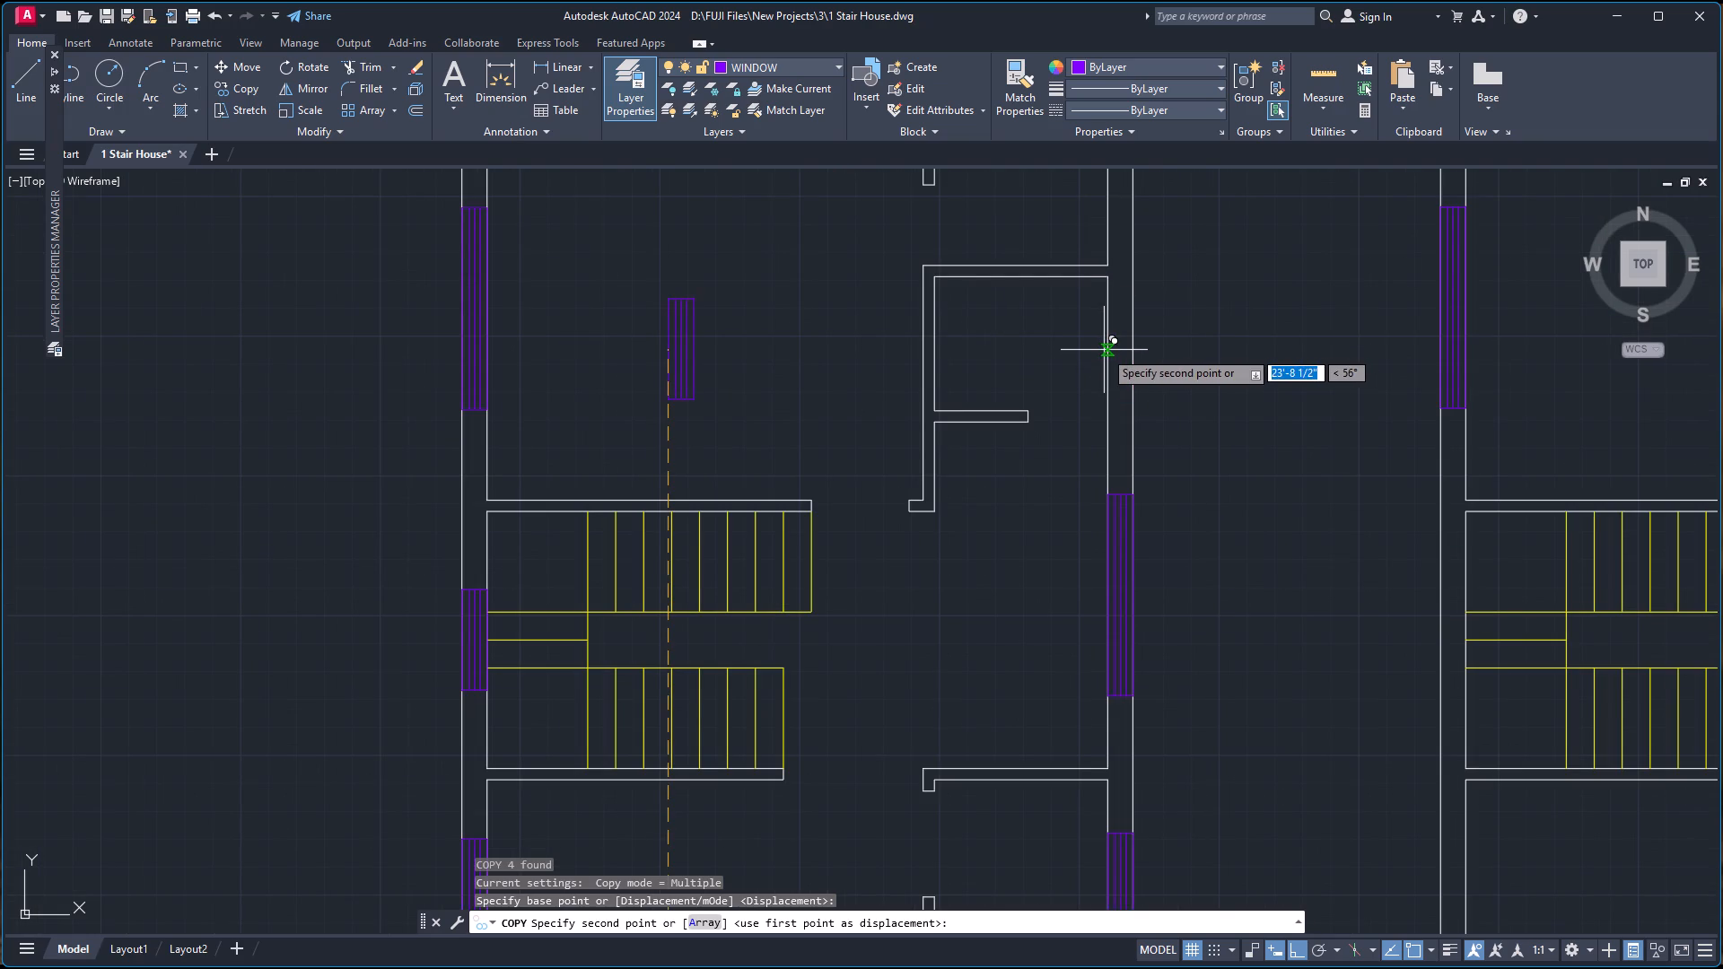
left_click(1104, 348)
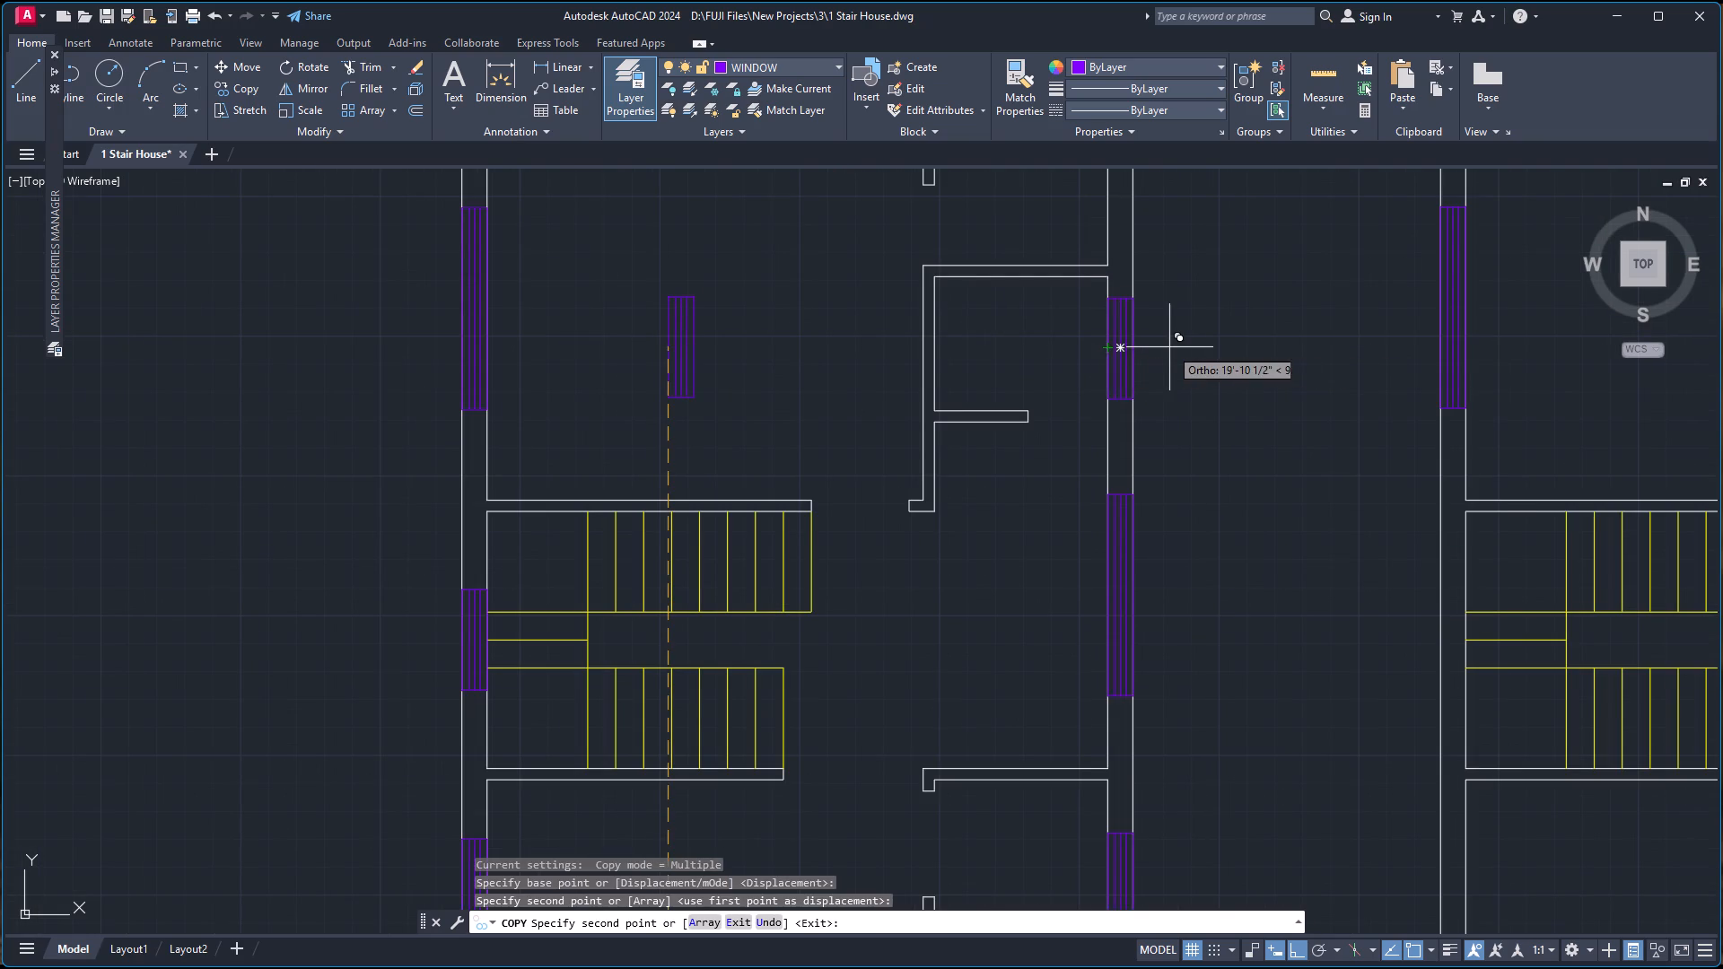
Place a short window copy in the original plan's right wall at the top corner room, using Mid Between 2 Points between its inner corners, and finish copying.
scroll(1173, 345, "down", 1)
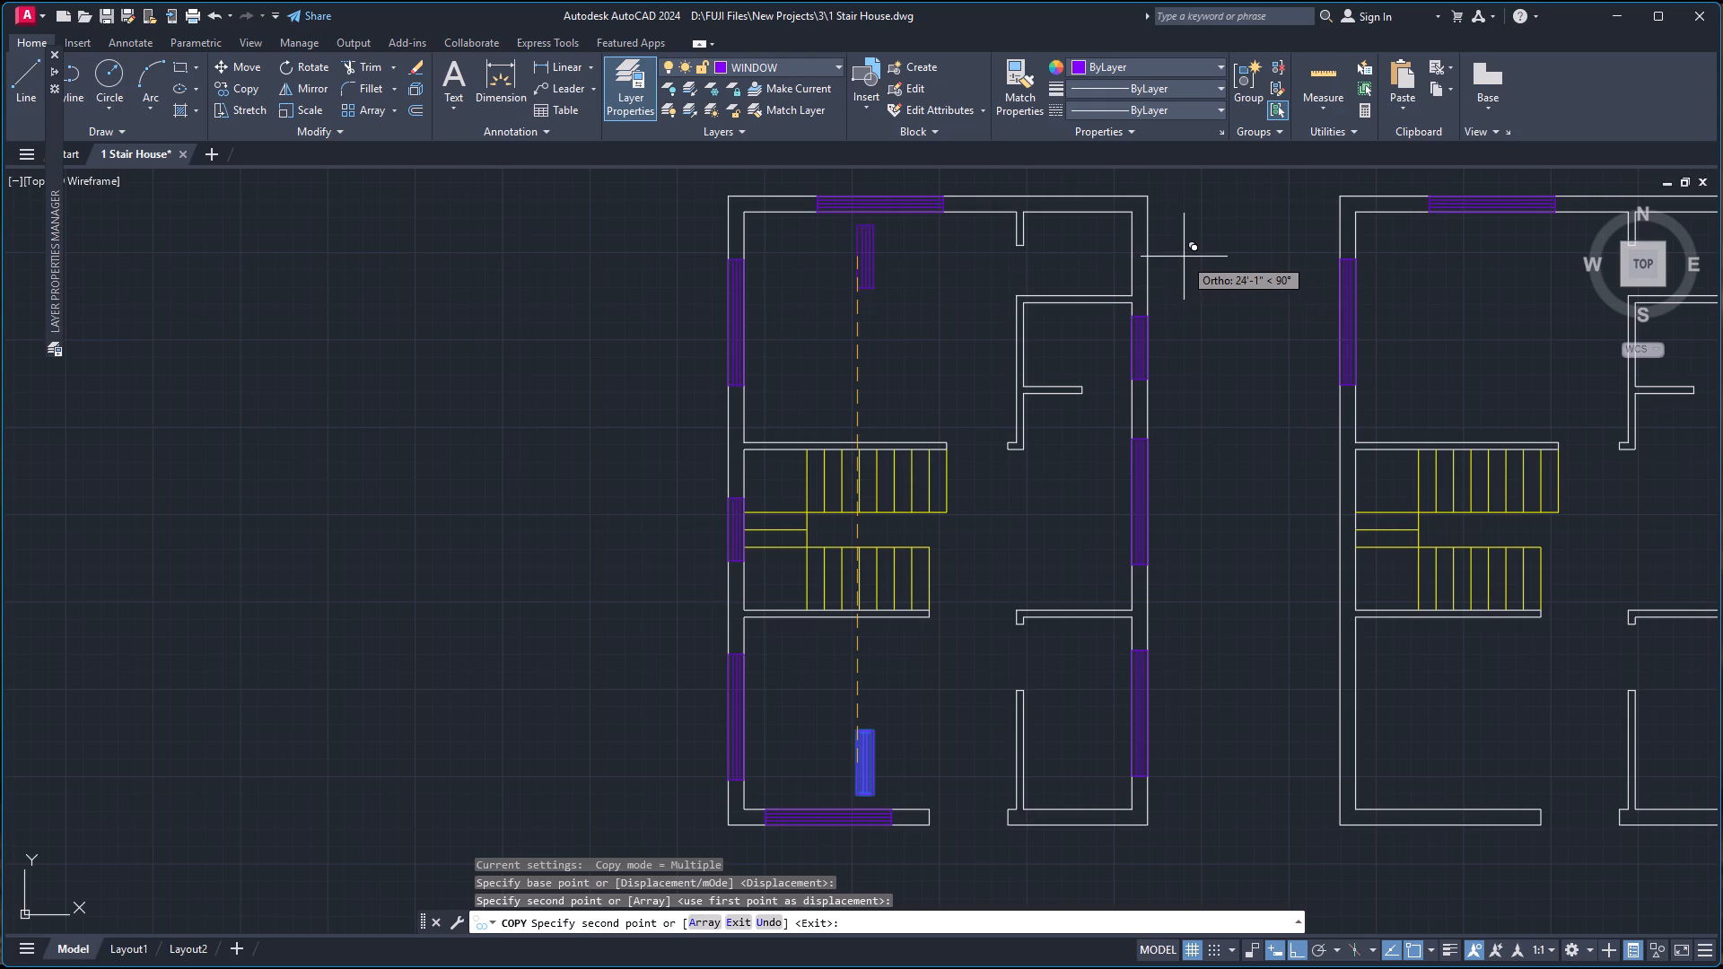
scroll(1170, 247, "down", 1)
scroll(1156, 241, "up", 2)
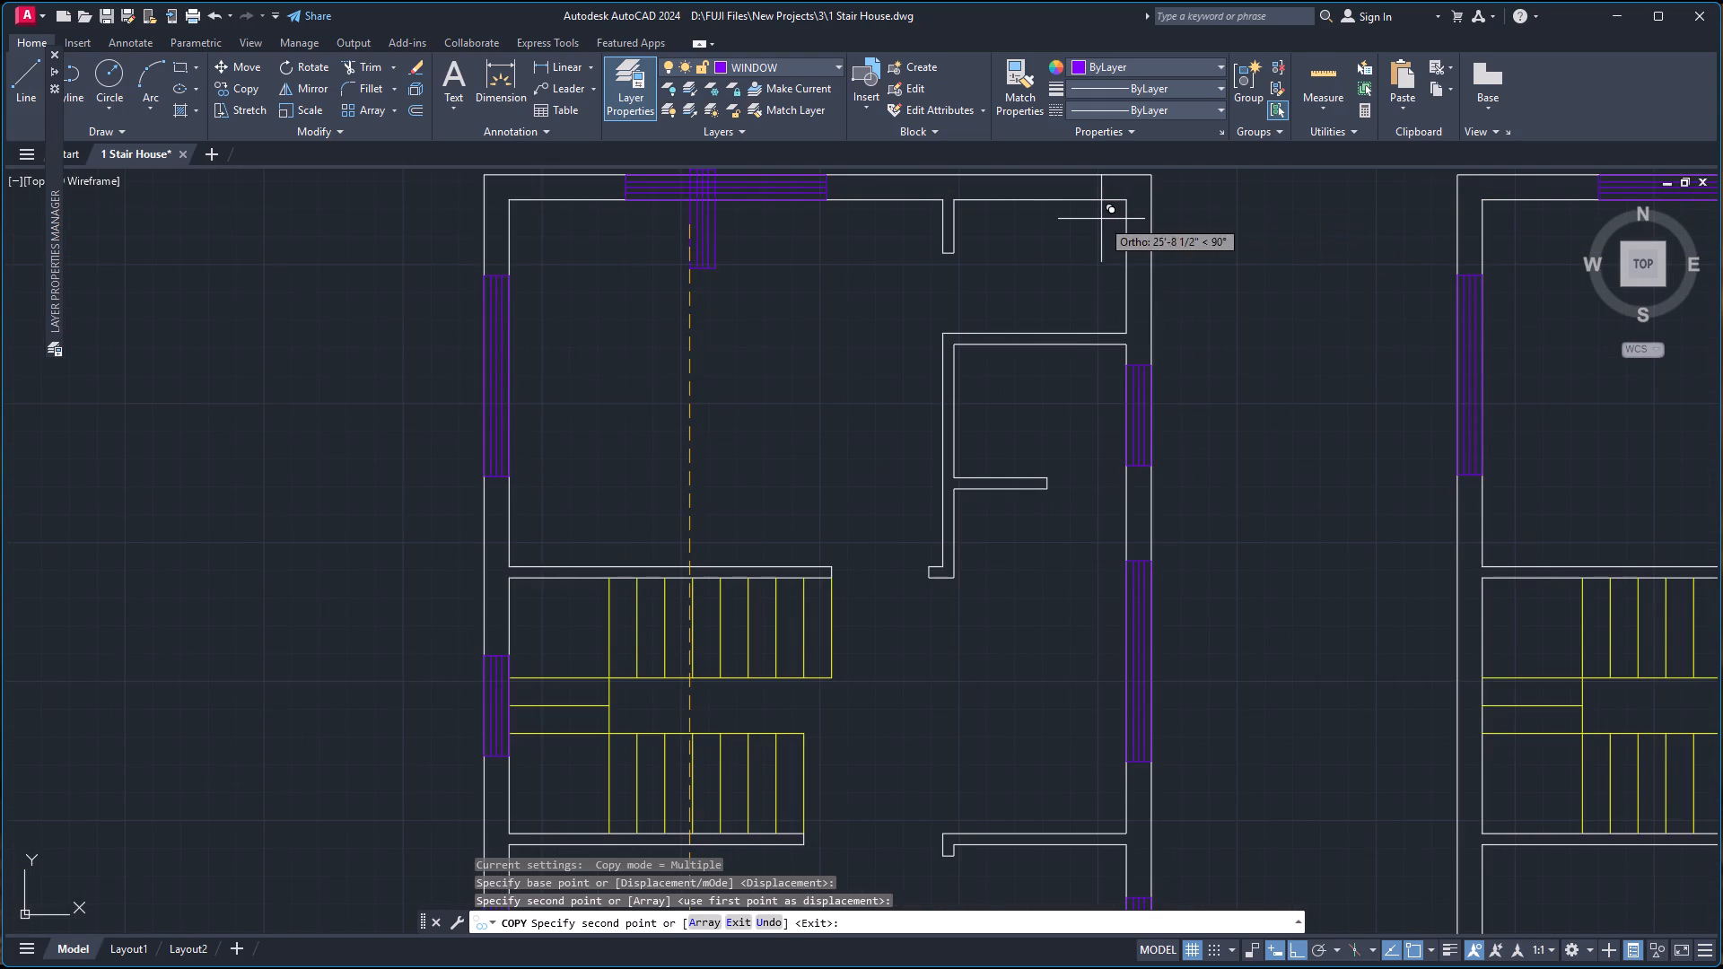
right_click(1101, 219)
left_click(1163, 359)
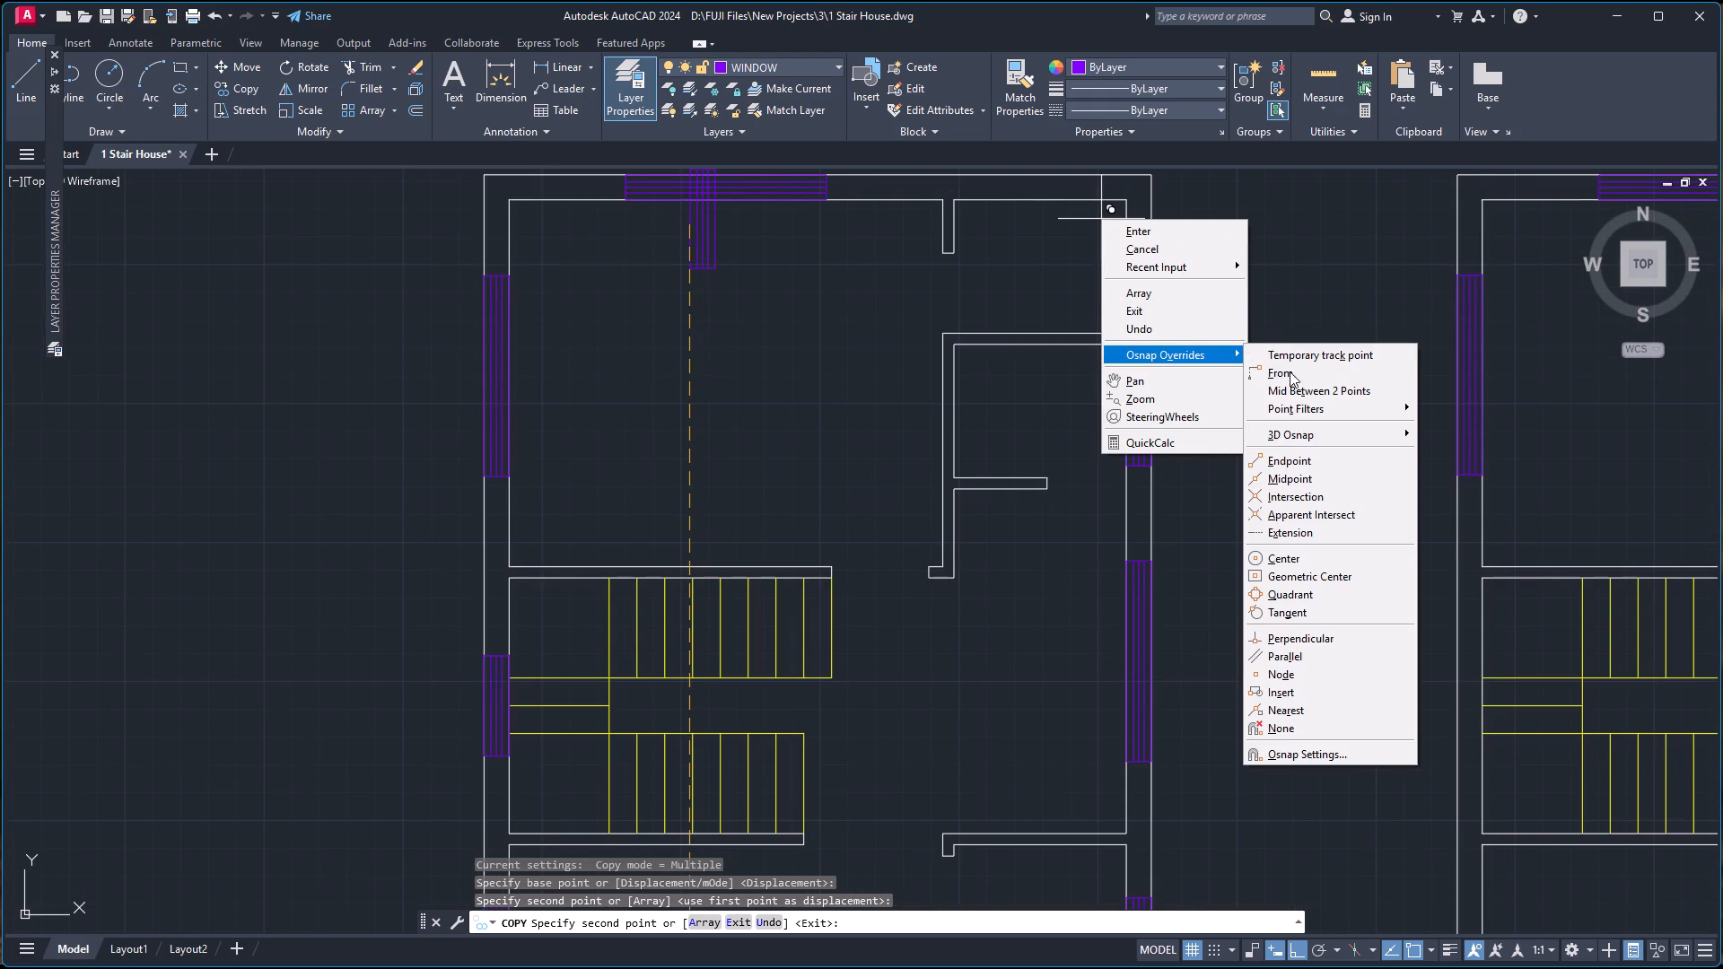
left_click(1301, 397)
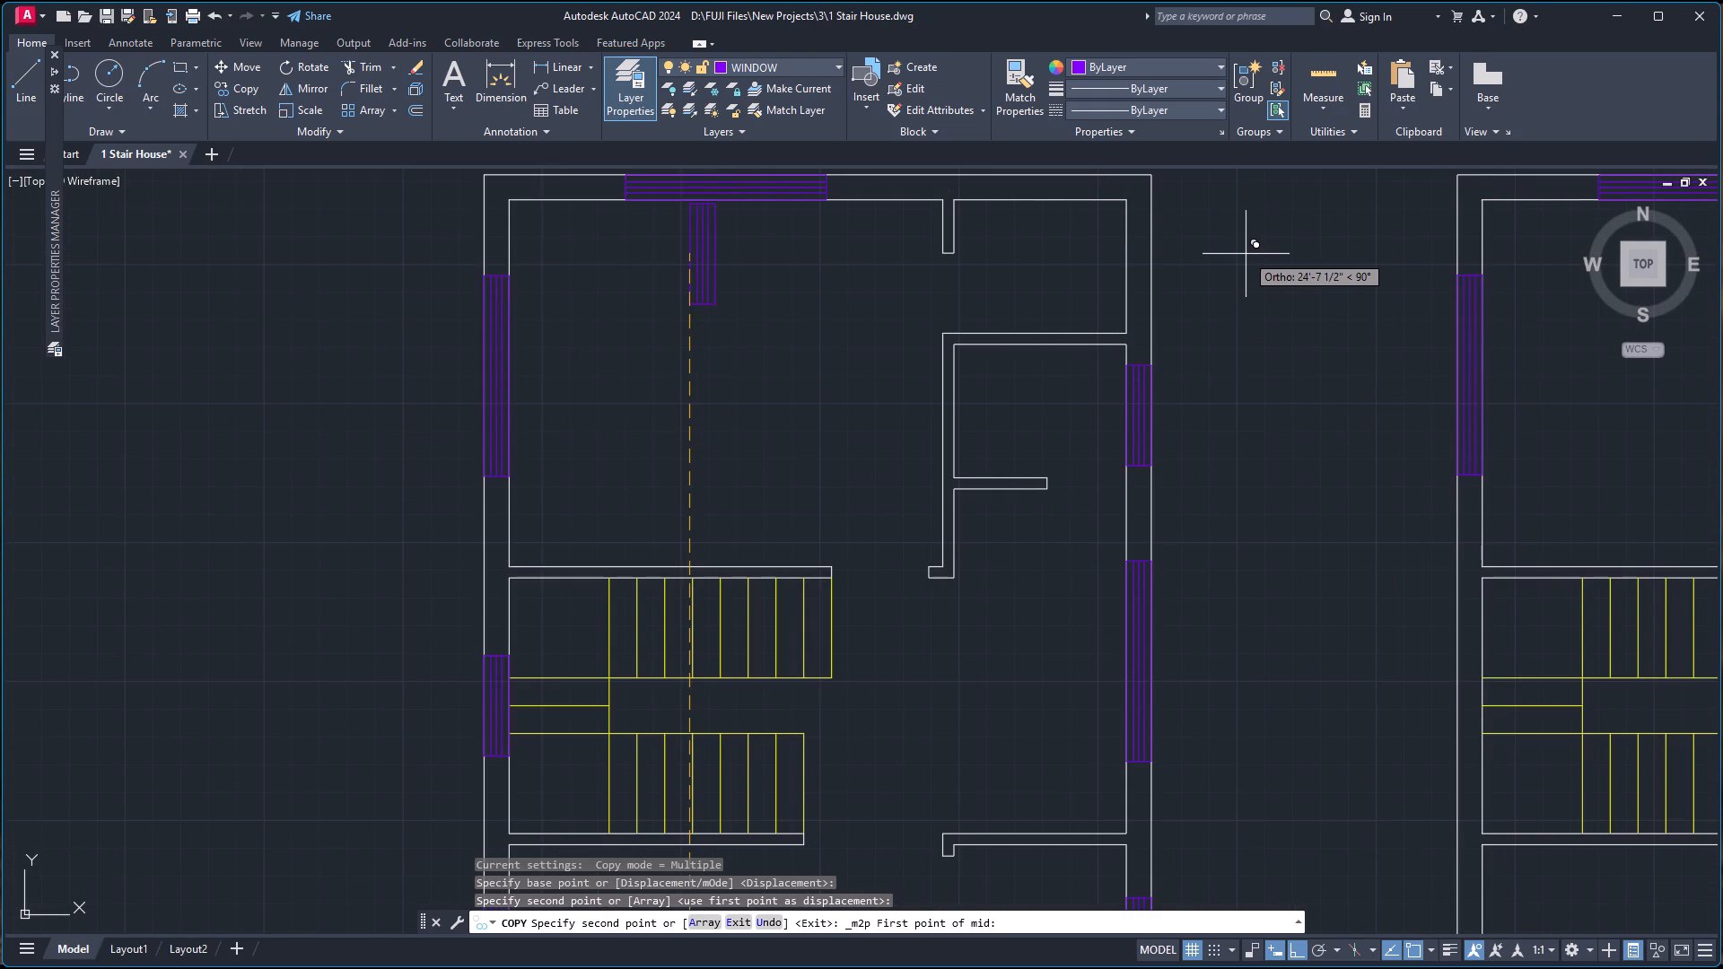
left_click(1127, 203)
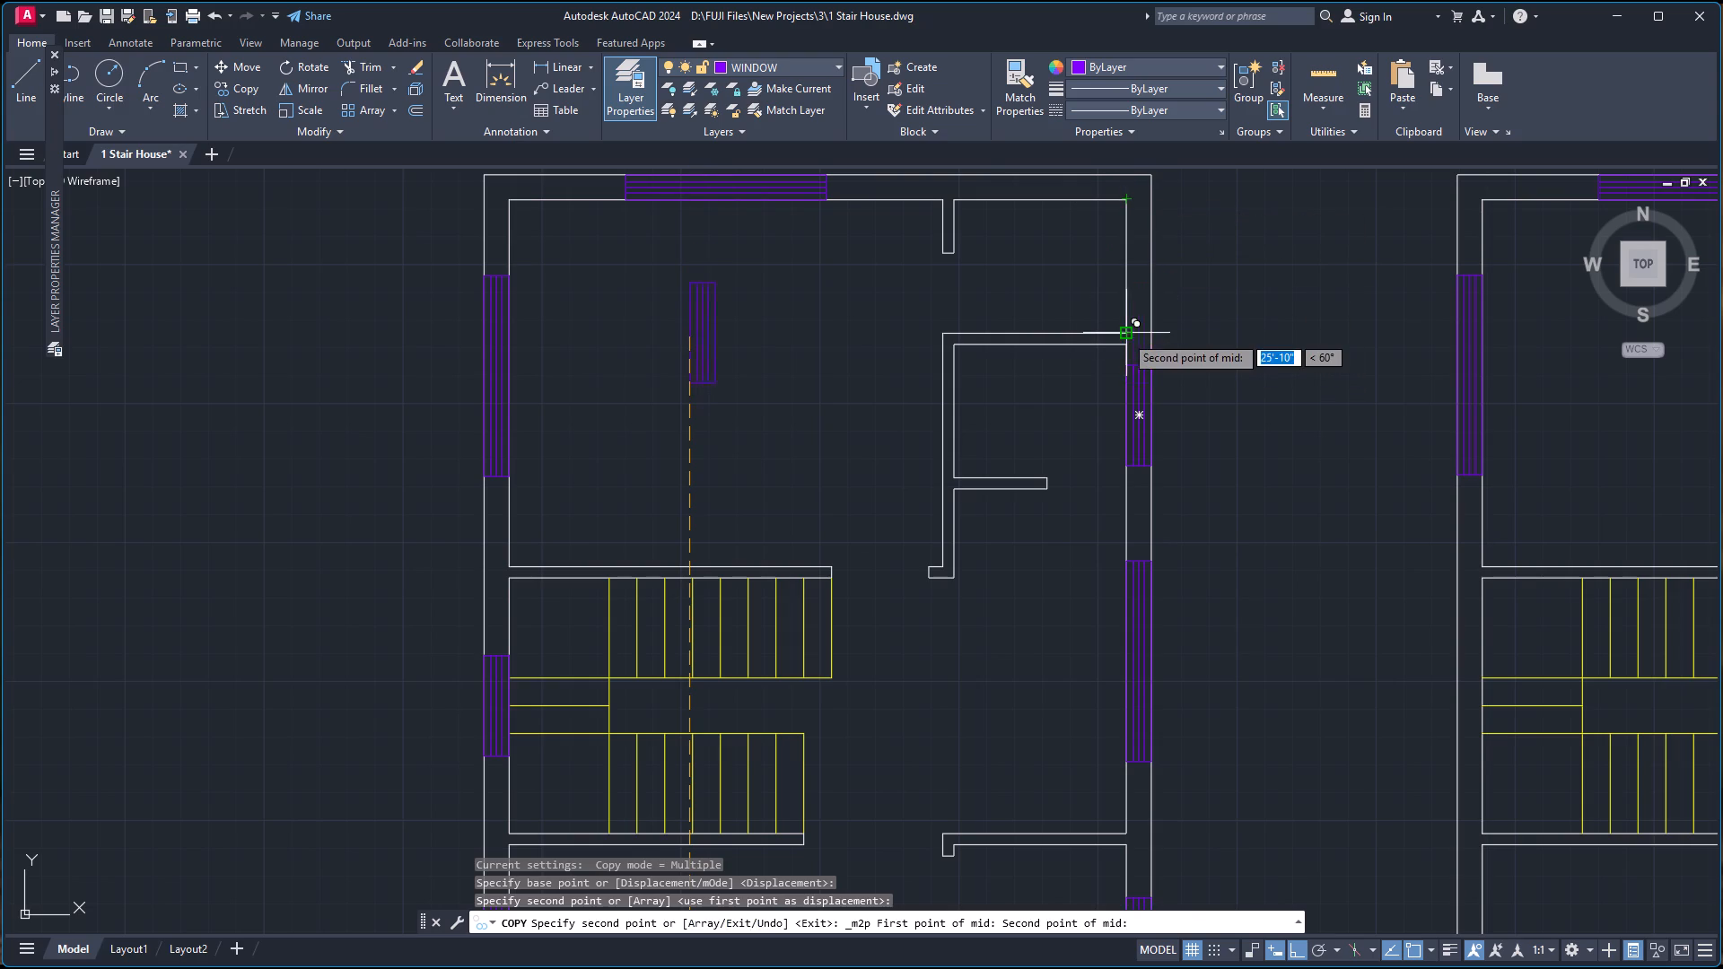
left_click(1124, 335)
key("Escape")
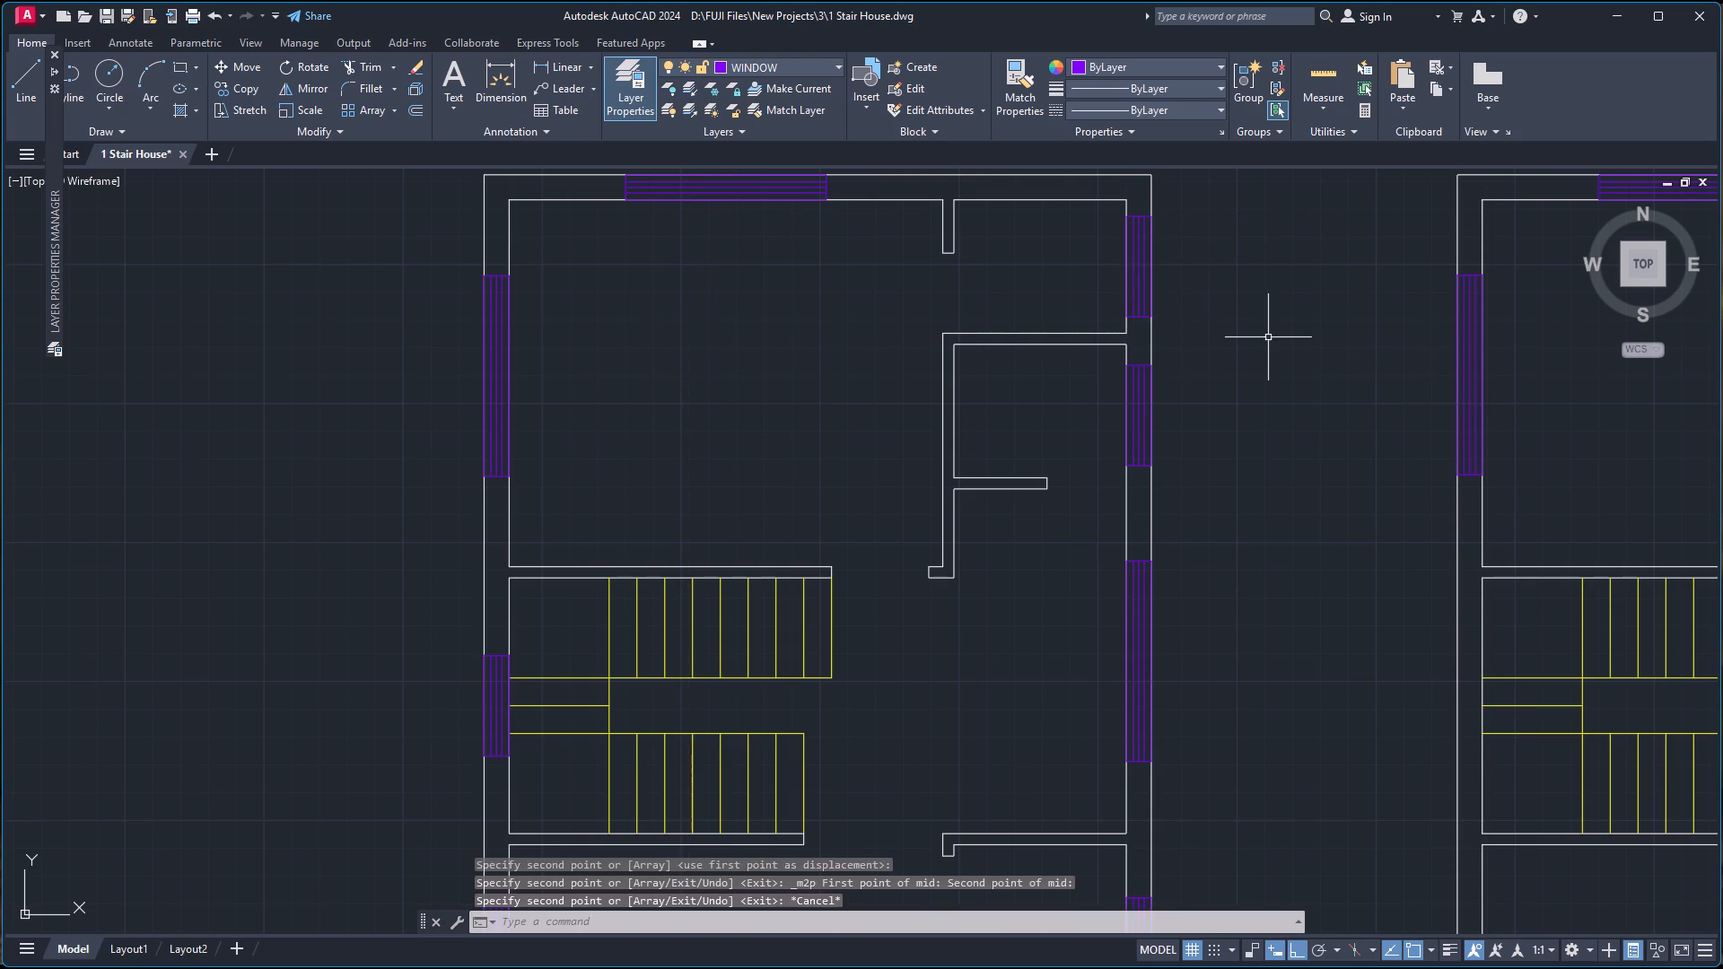
Delete the spare short window standing loose in the original plan's lower-left room.
scroll(941, 593, "down", 4)
scroll(899, 752, "up", 4)
left_click(869, 453)
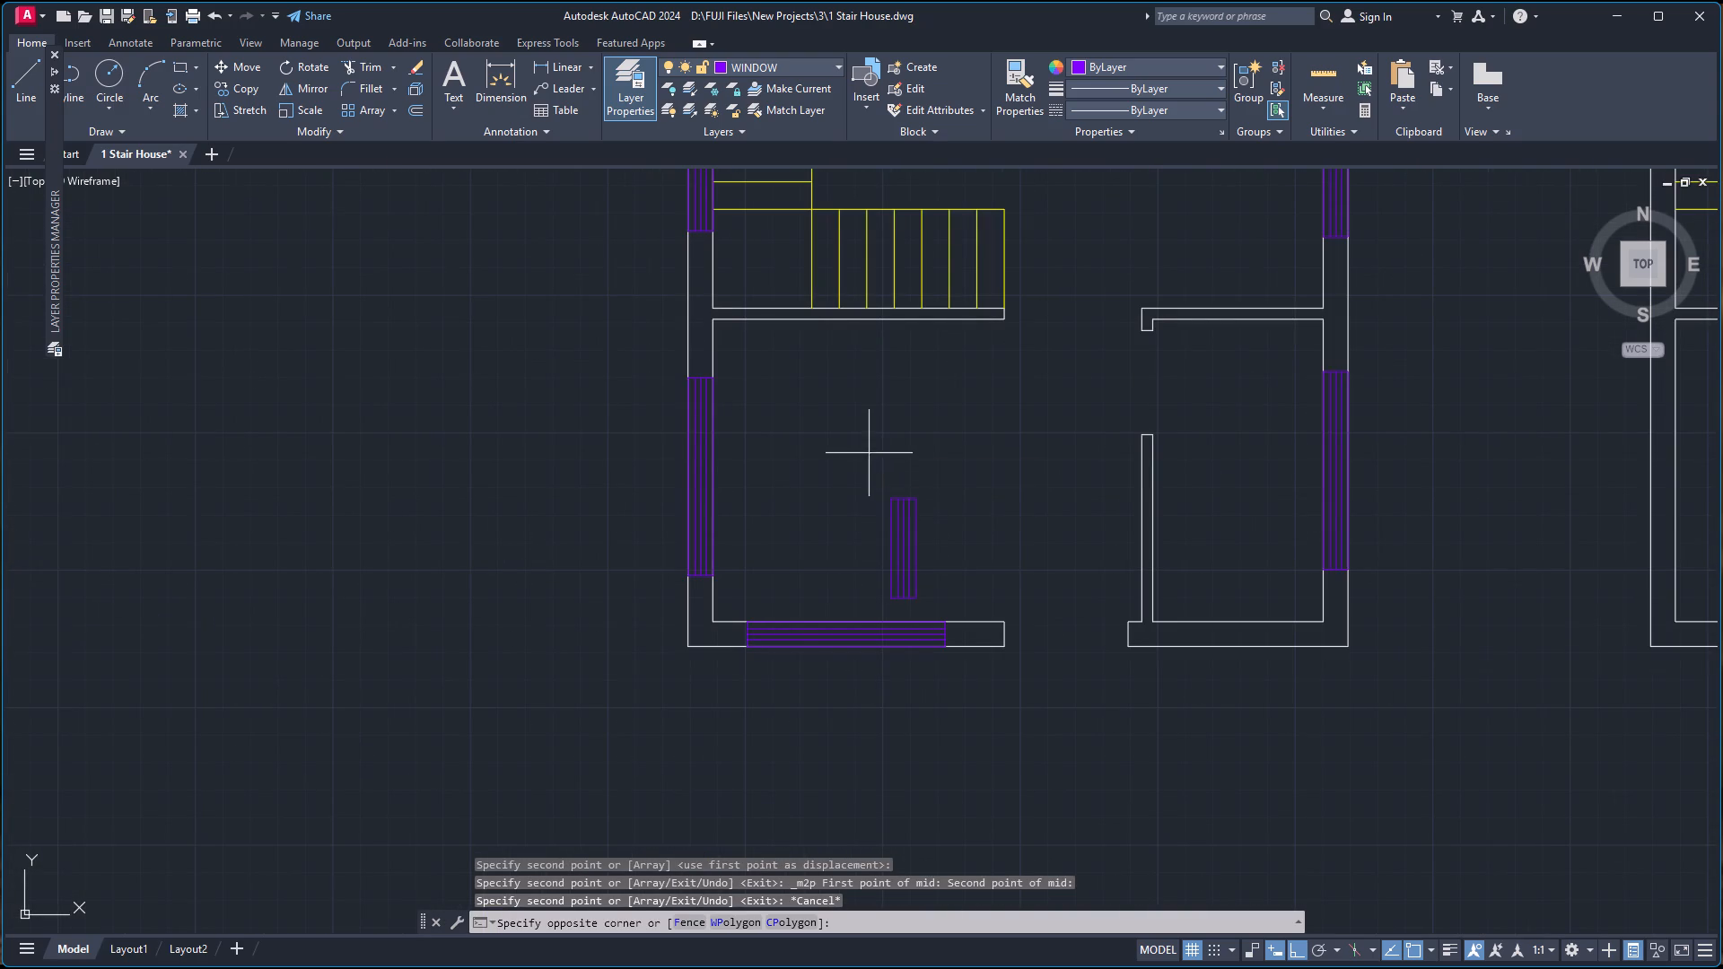
left_click(954, 606)
key("Delete")
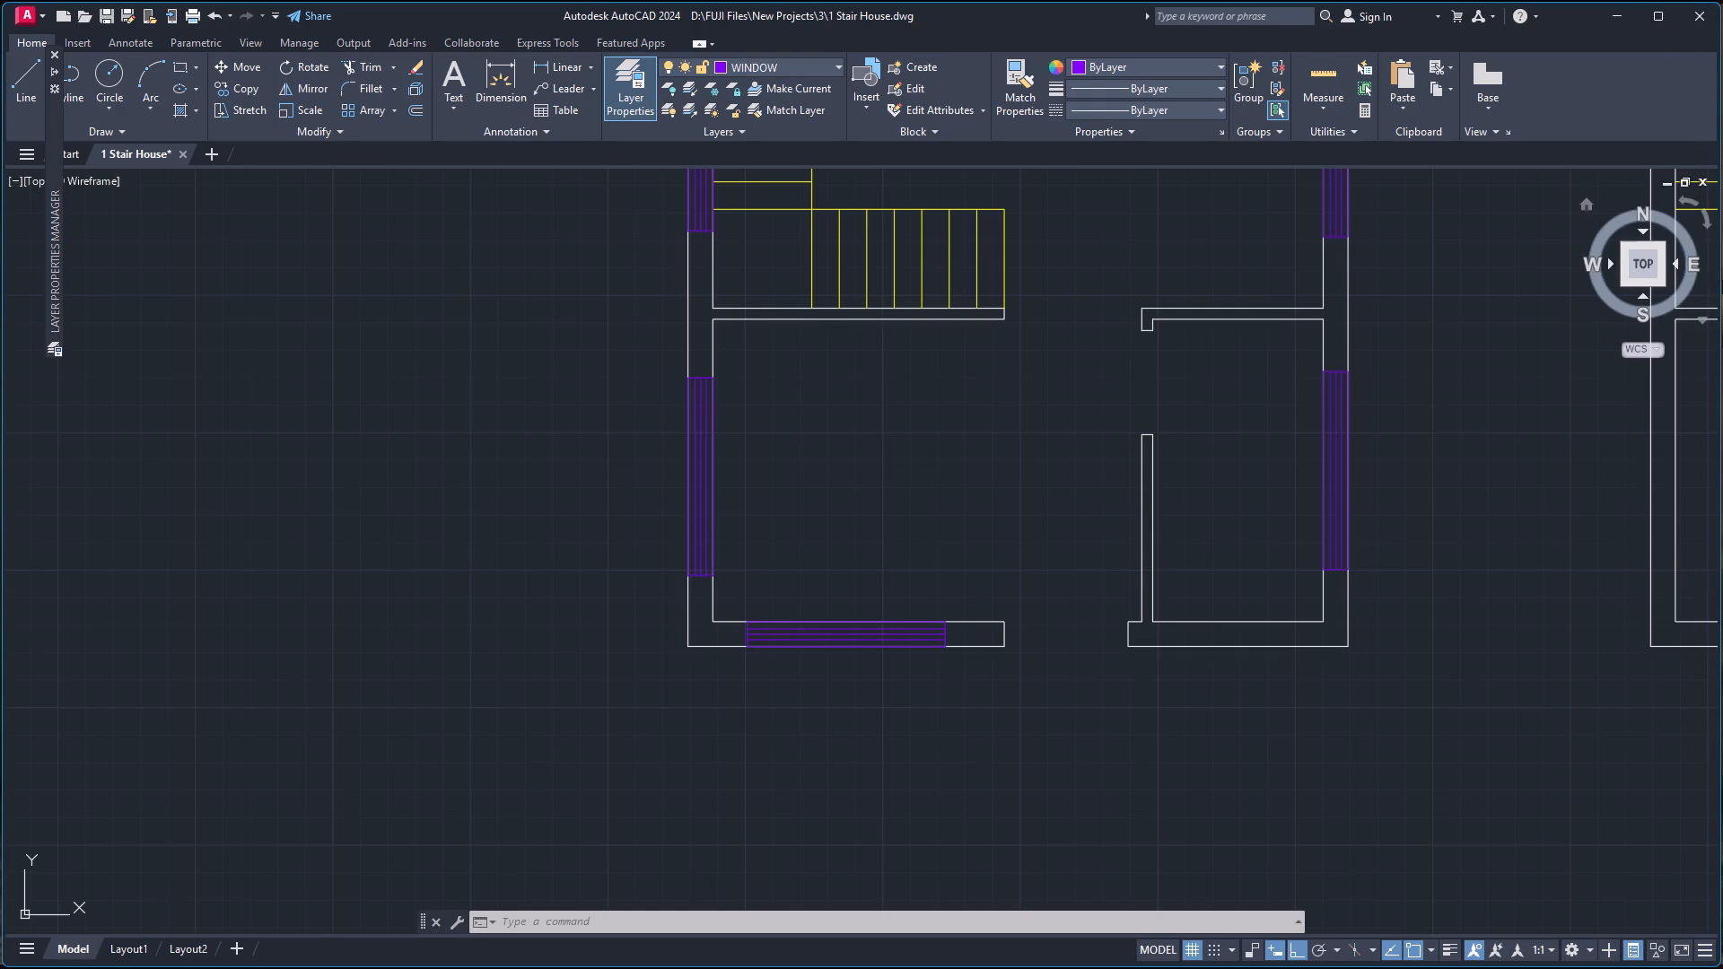
Copy the original's stair window from its left edge's midpoint to the duplicate's left wall, using Mid Between 2 Points level with the stair partitions' outer edges.
scroll(1722, 357, "down", 4)
scroll(1313, 548, "down", 3)
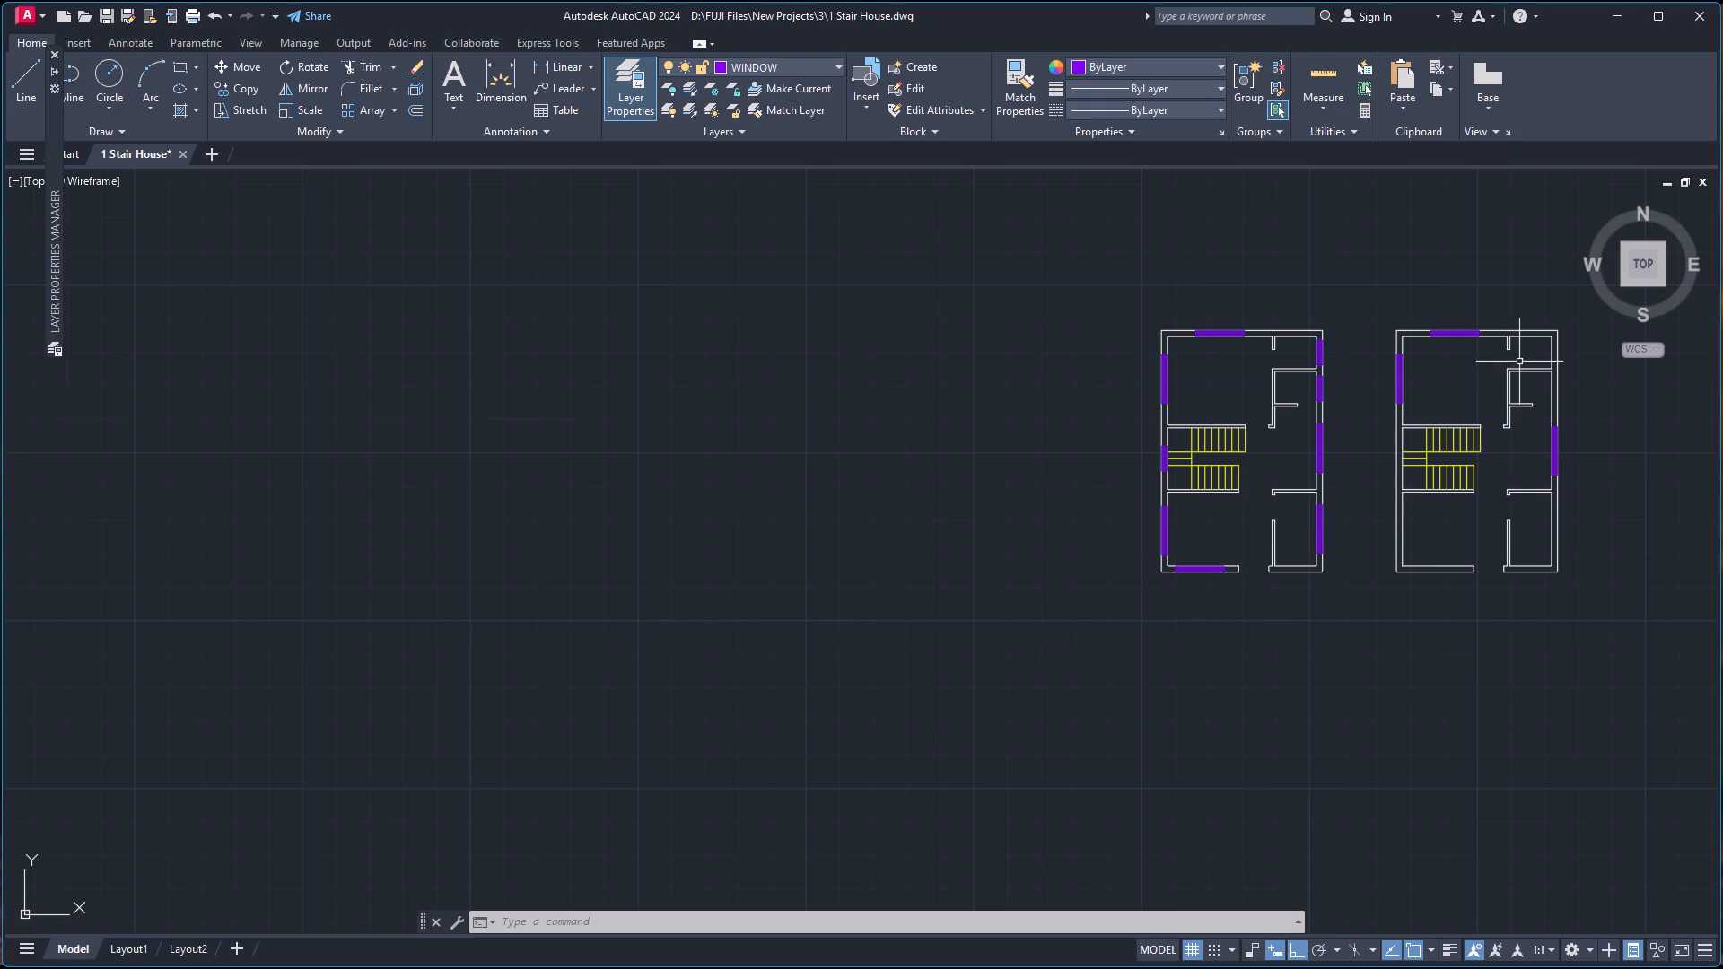
scroll(1332, 450, "up", 2)
scroll(1127, 431, "up", 1)
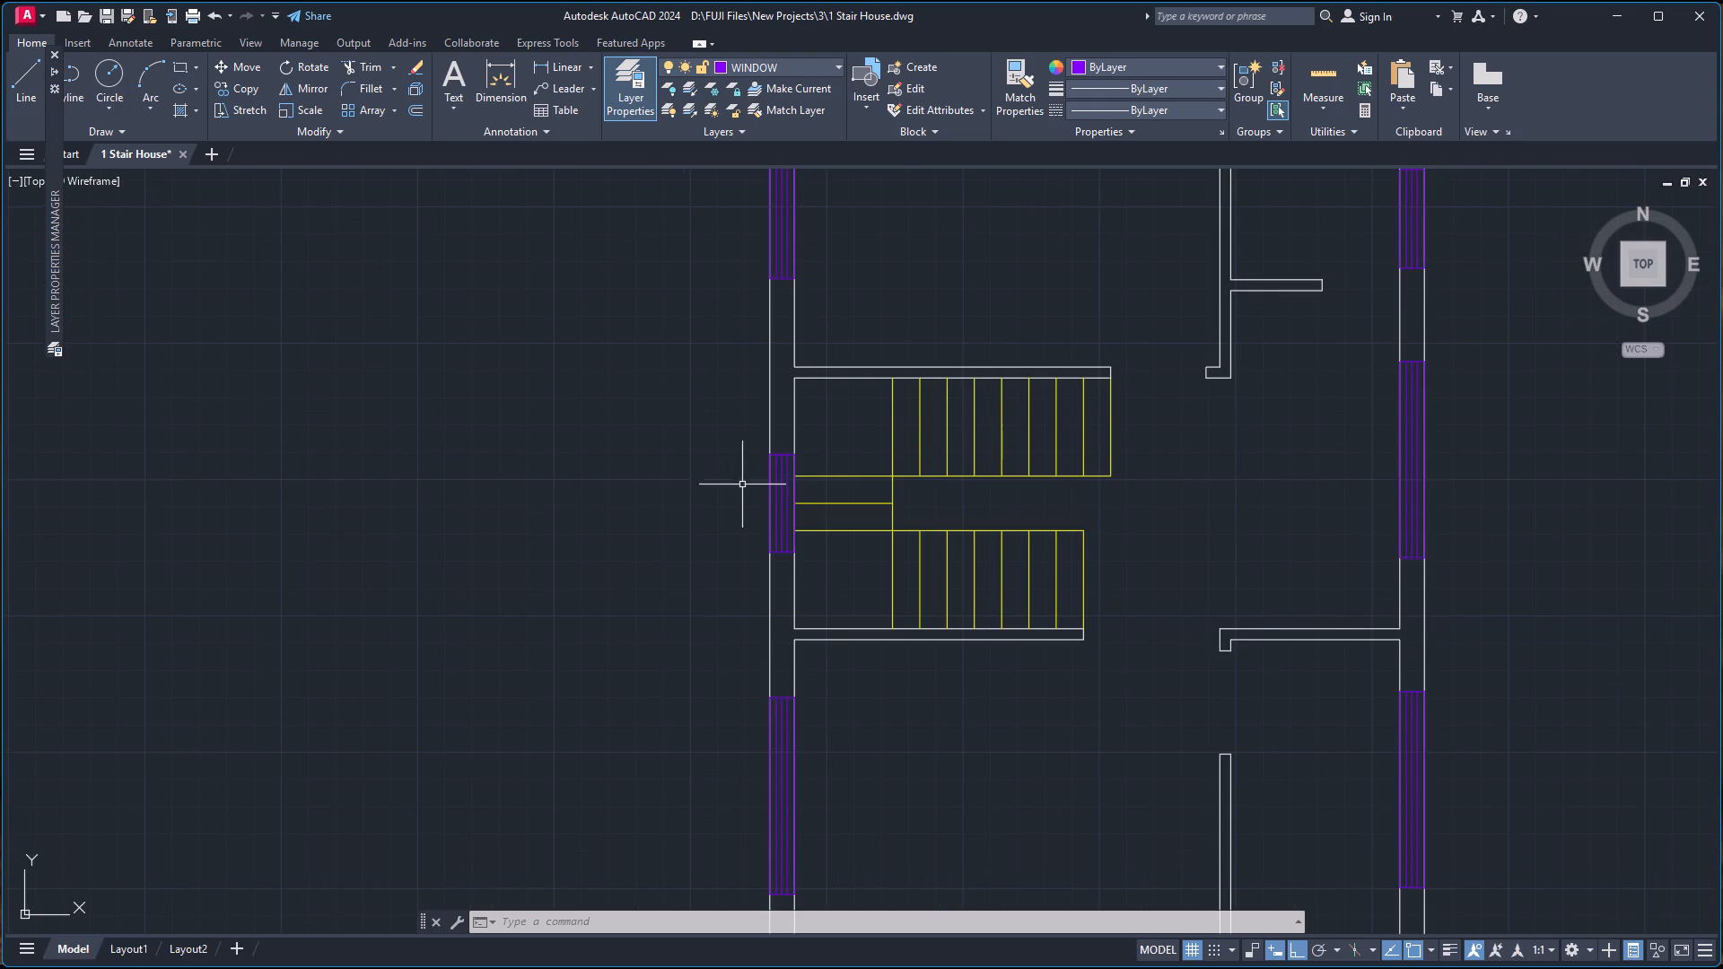
left_click(773, 494)
left_click(789, 488)
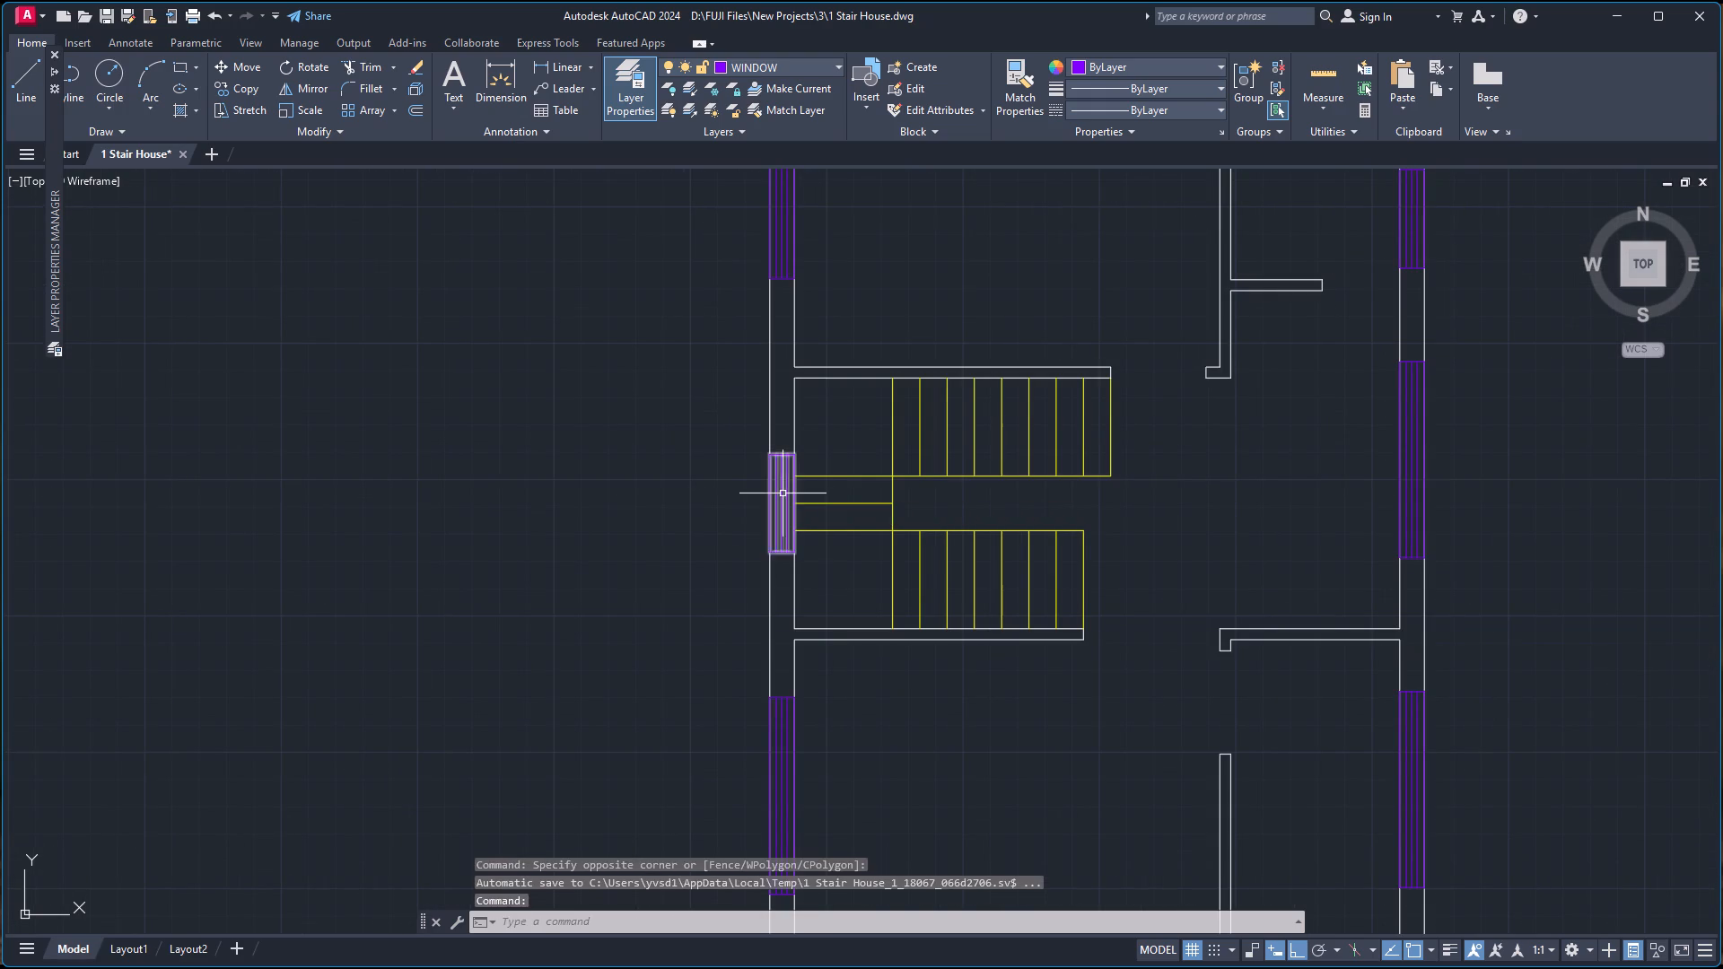
left_click(781, 495)
key("c")
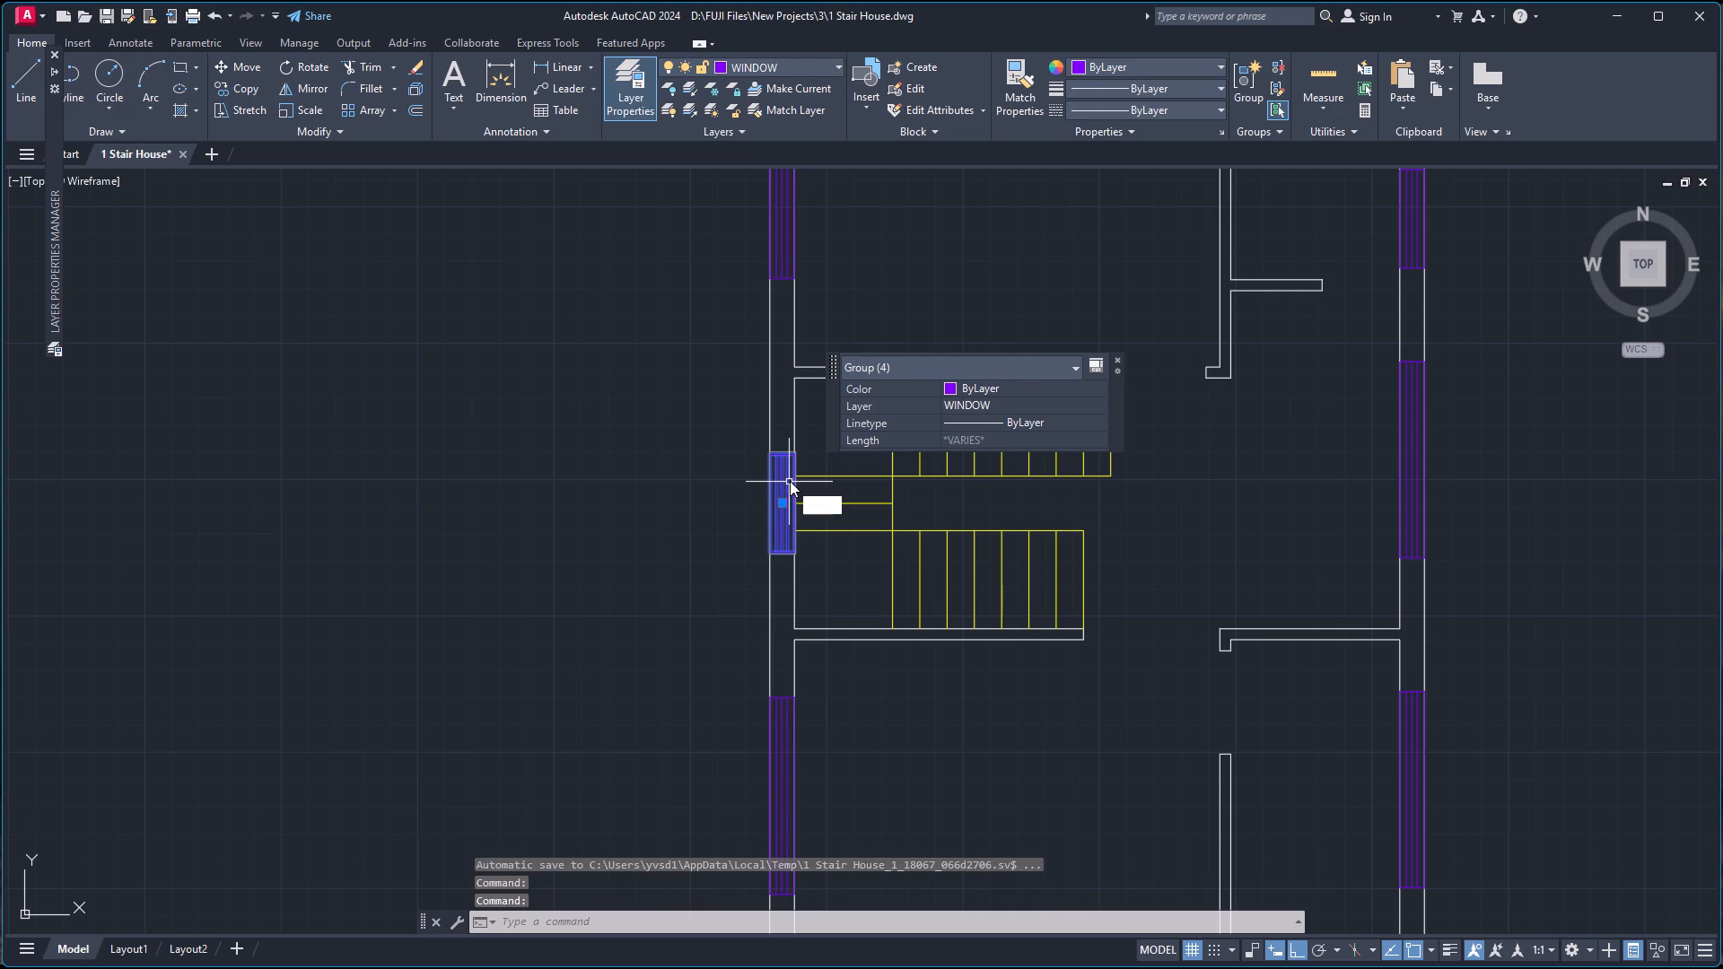
key("o")
key("Return")
scroll(765, 499, "up", 2)
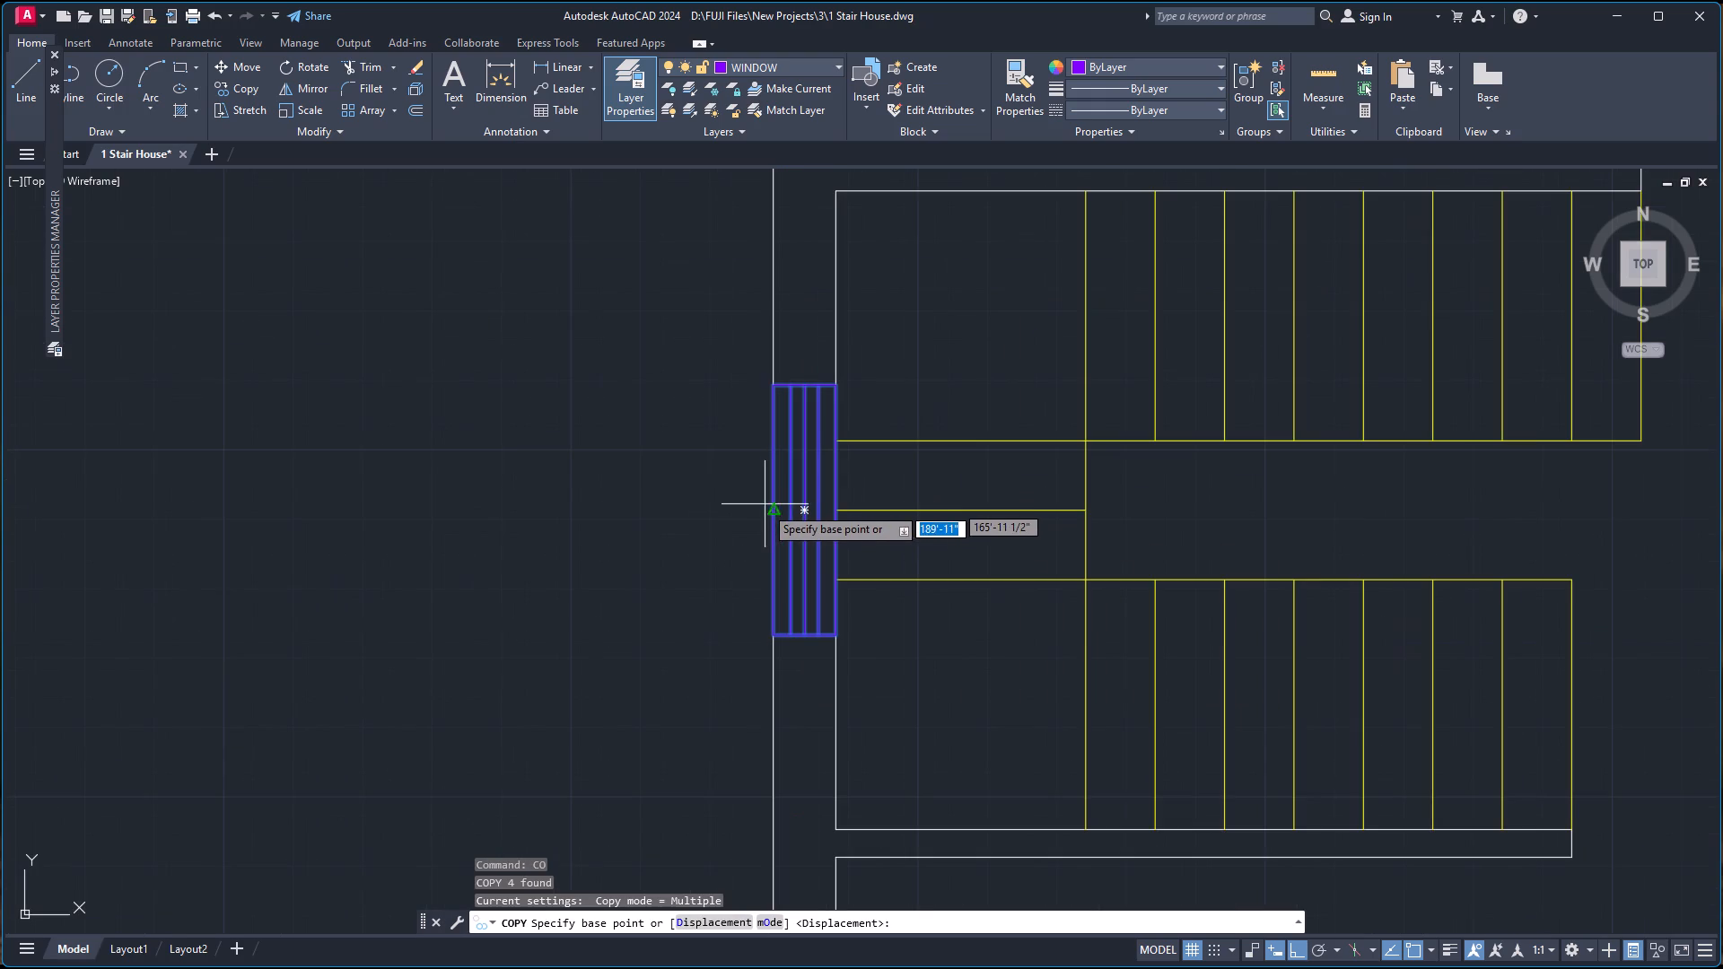
left_click(774, 516)
scroll(1211, 460, "down", 4)
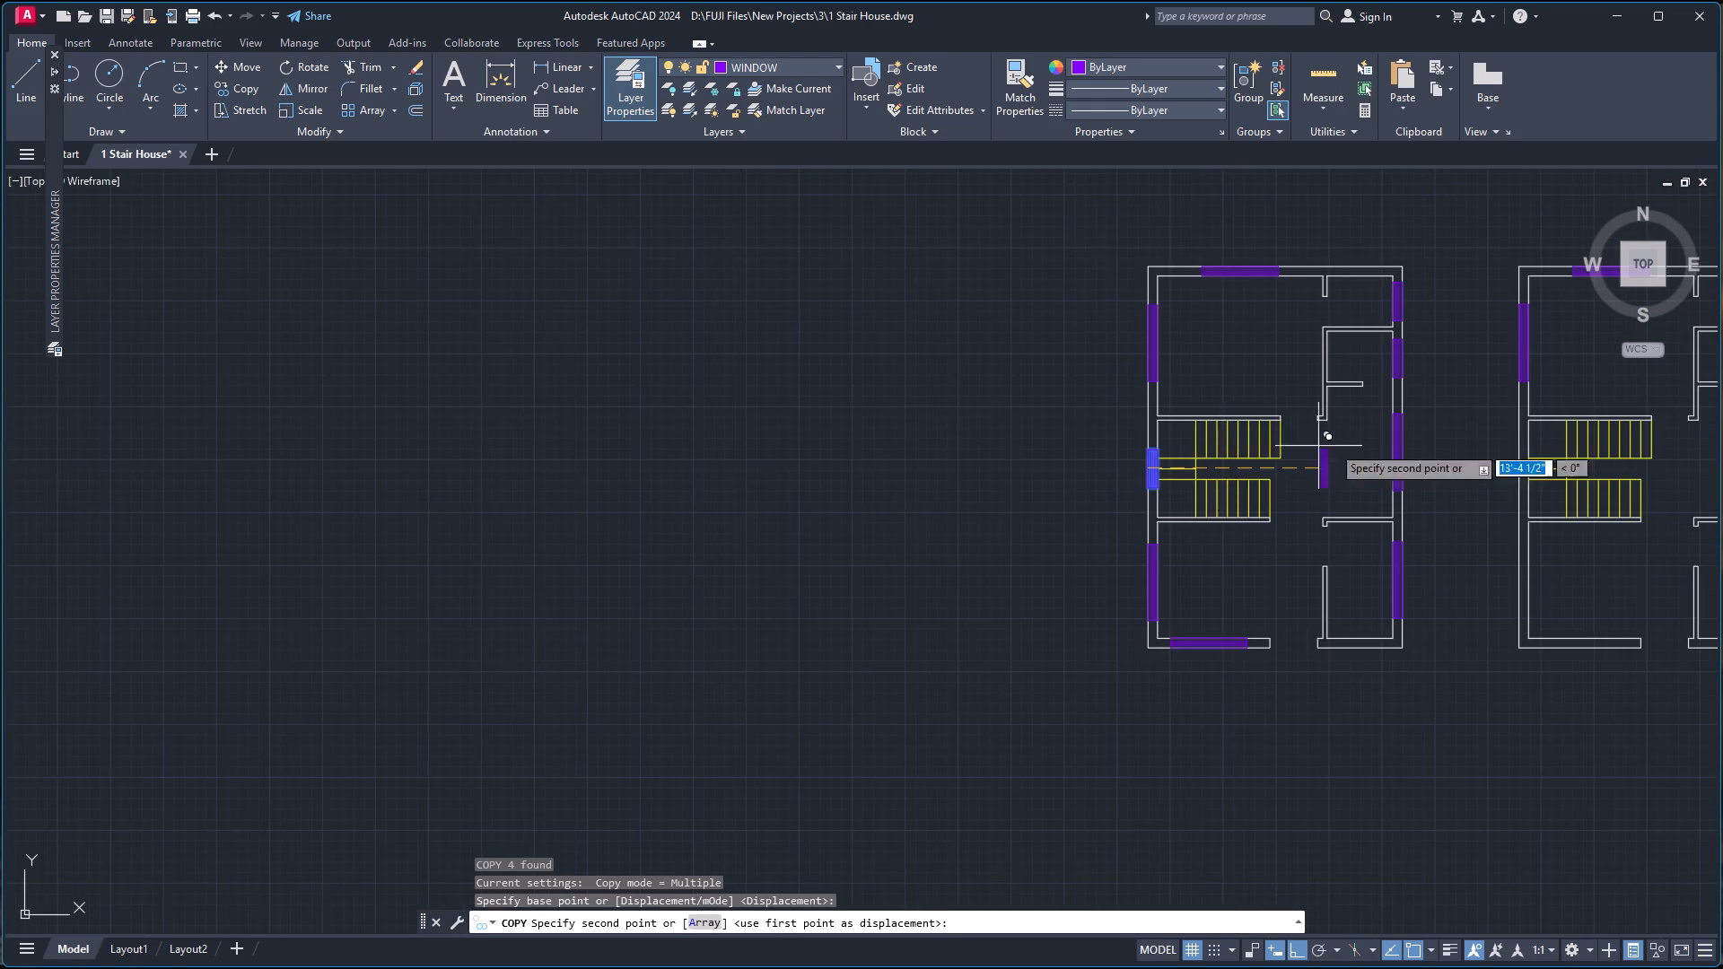
scroll(1495, 438, "down", 2)
scroll(1499, 439, "up", 3)
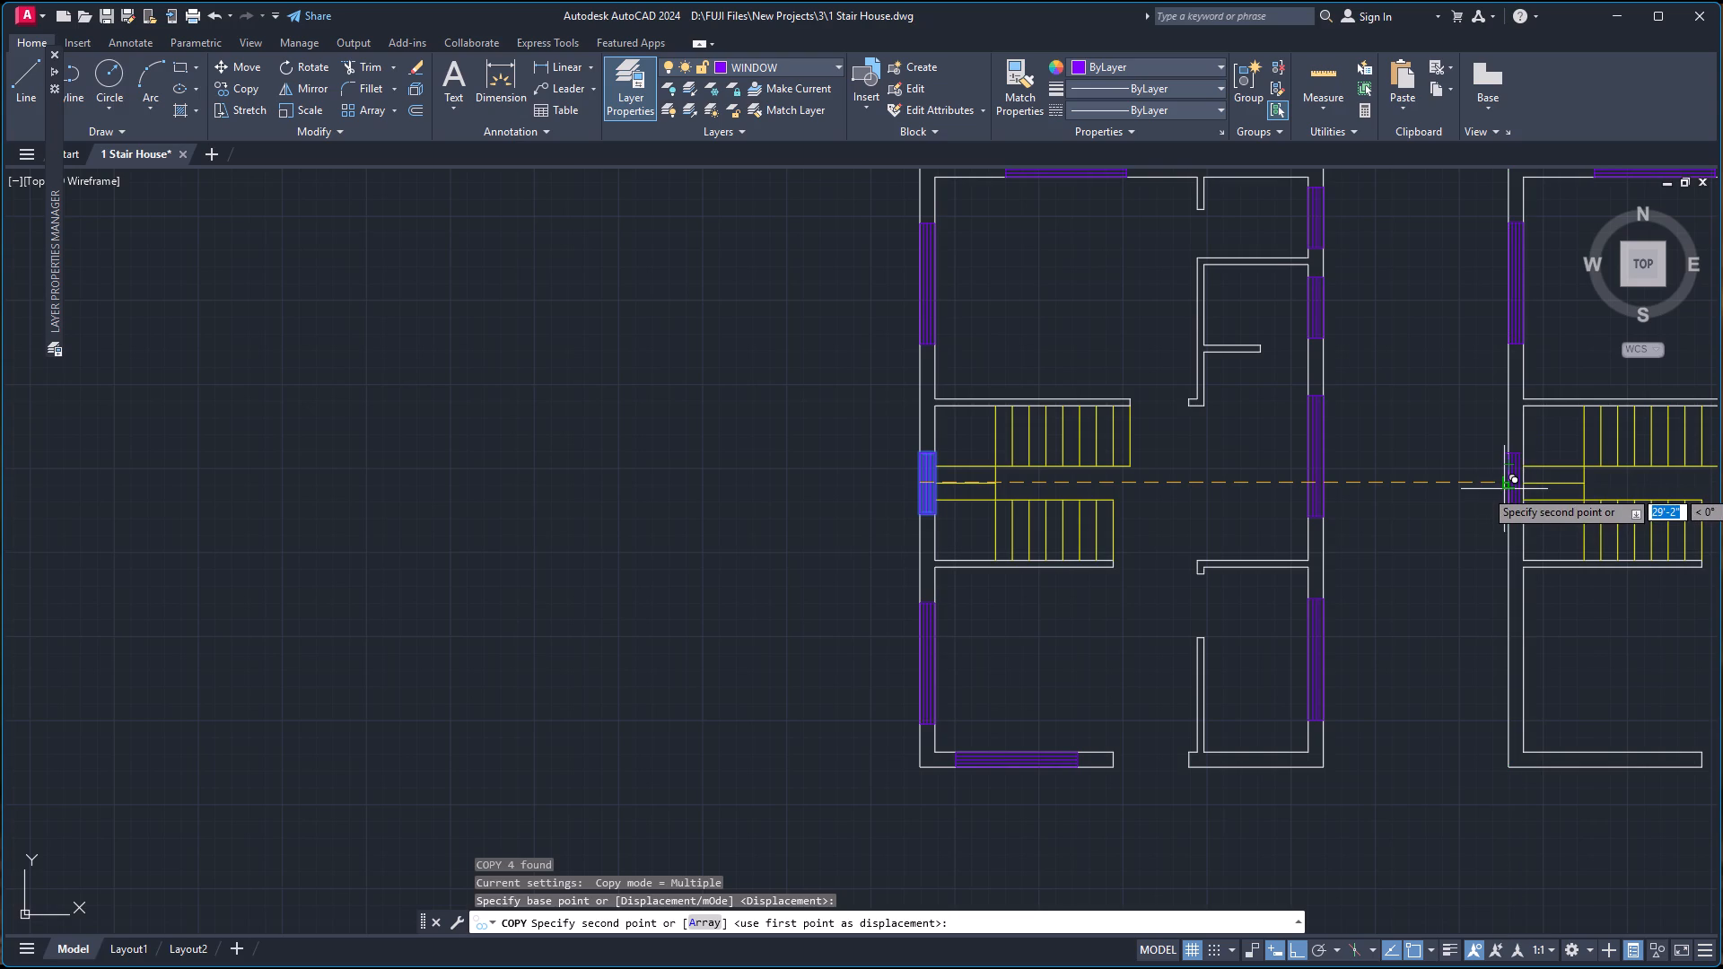
right_click(1505, 490)
left_click(1547, 611)
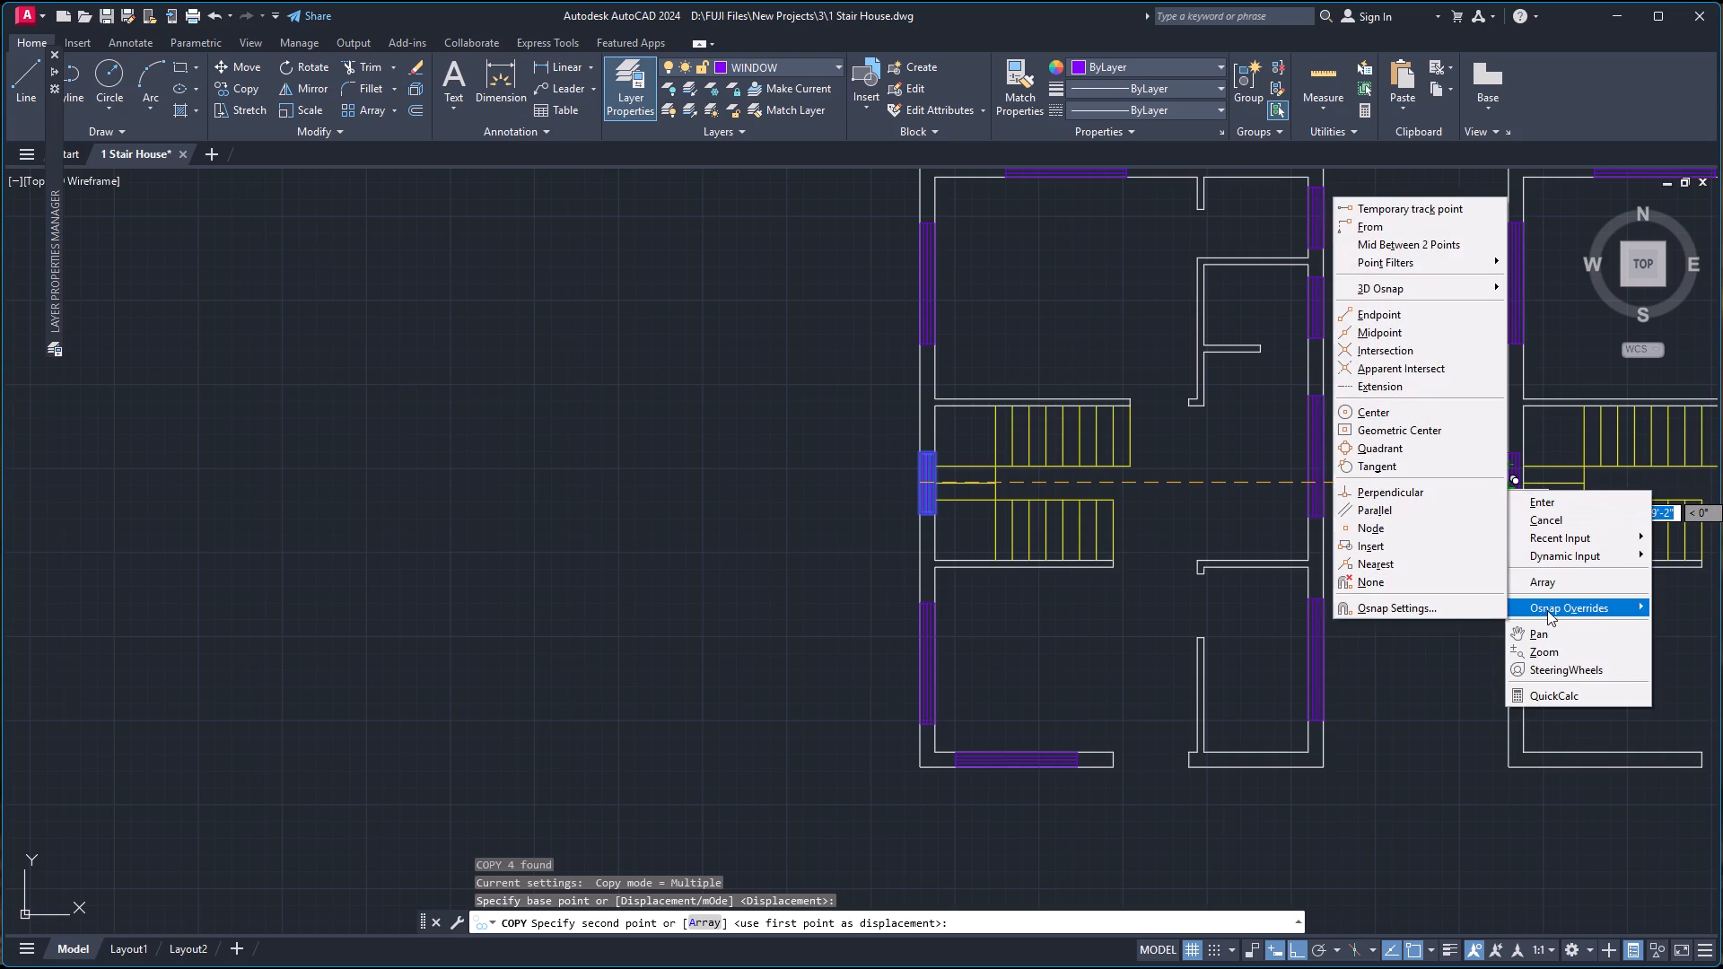
left_click(1449, 240)
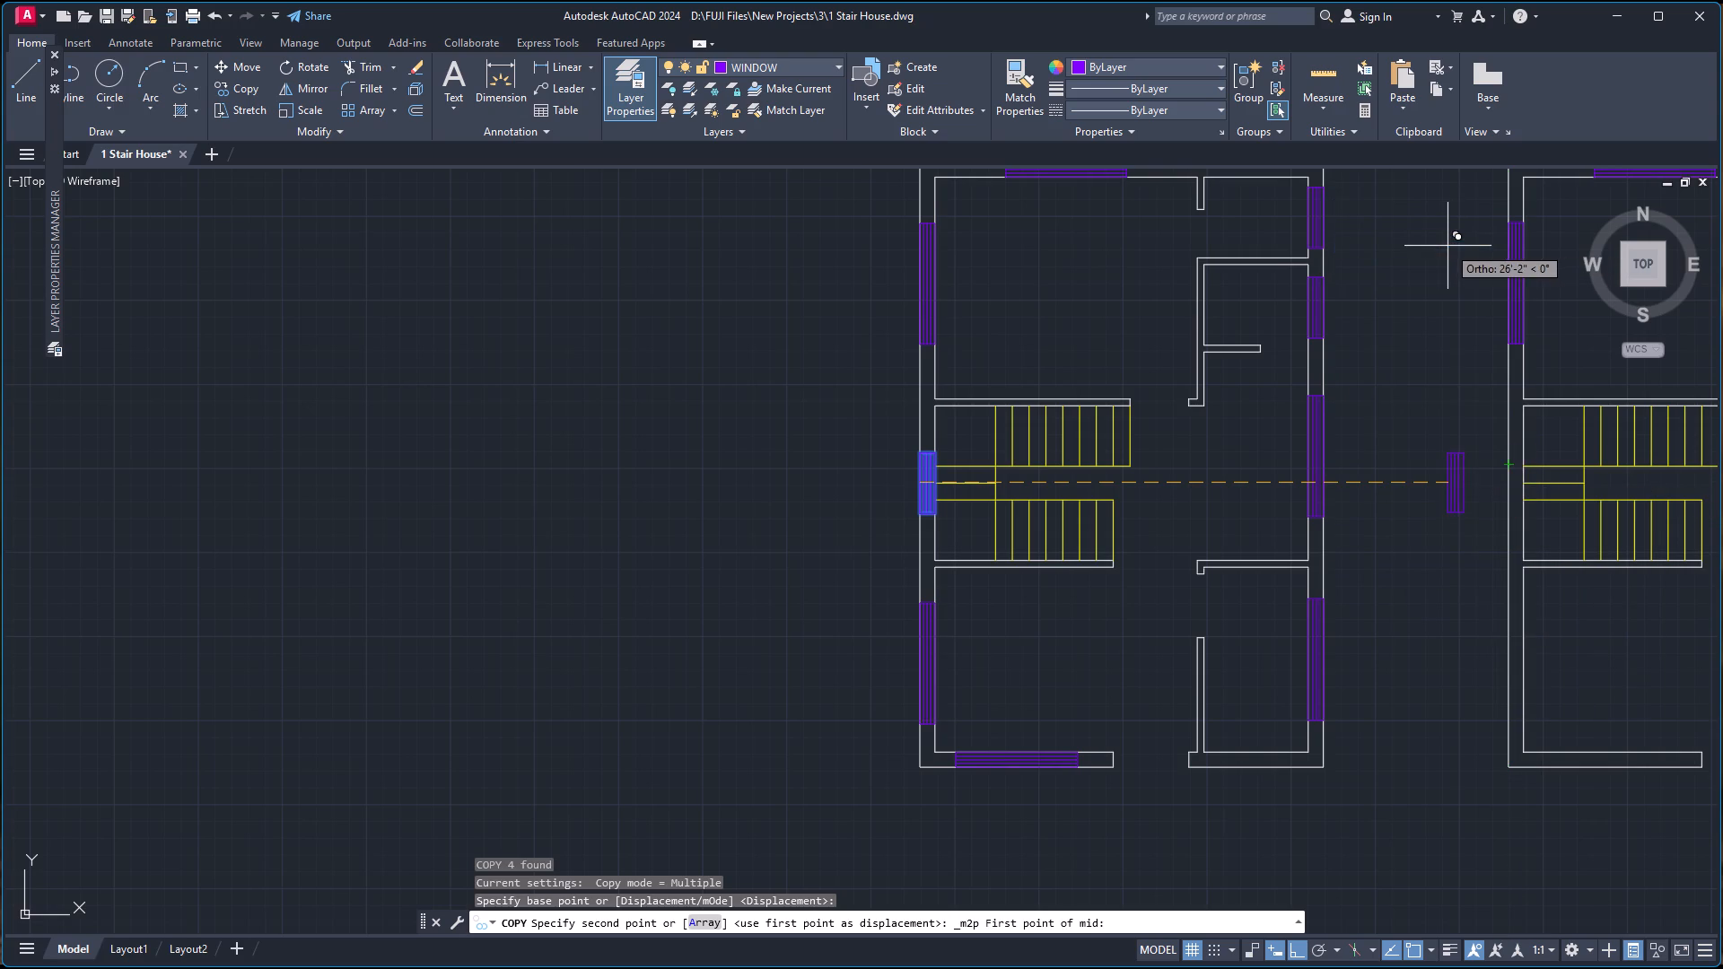
scroll(1527, 406, "up", 1)
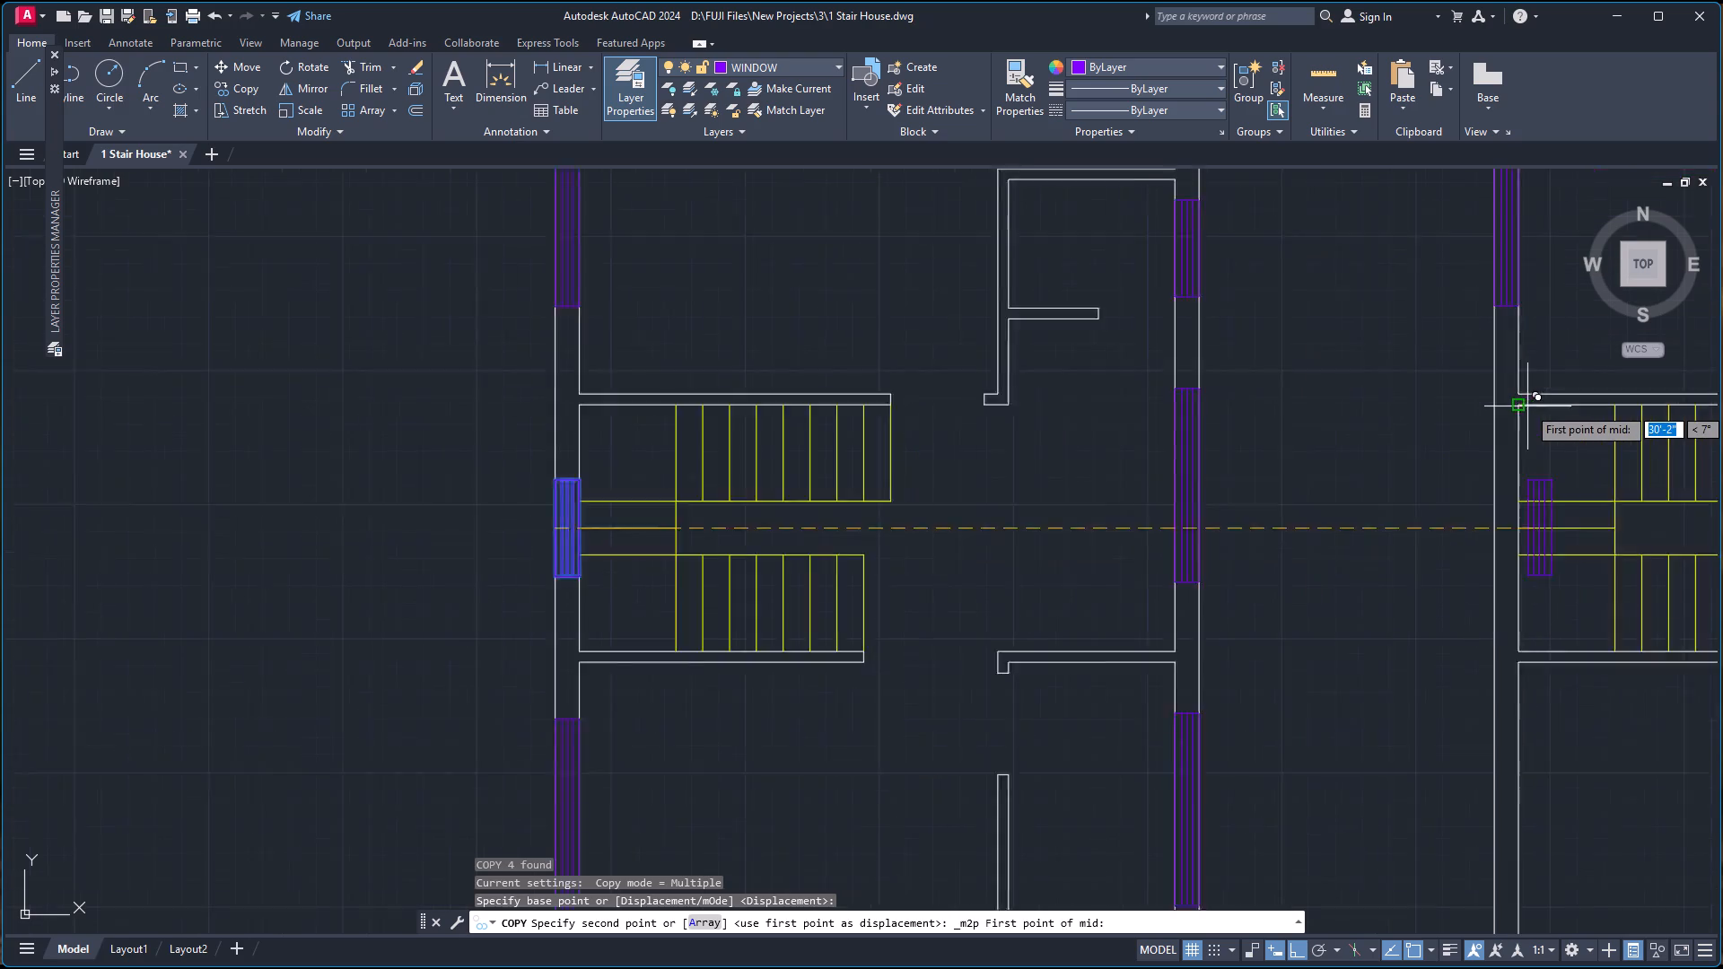
scroll(1527, 406, "up", 2)
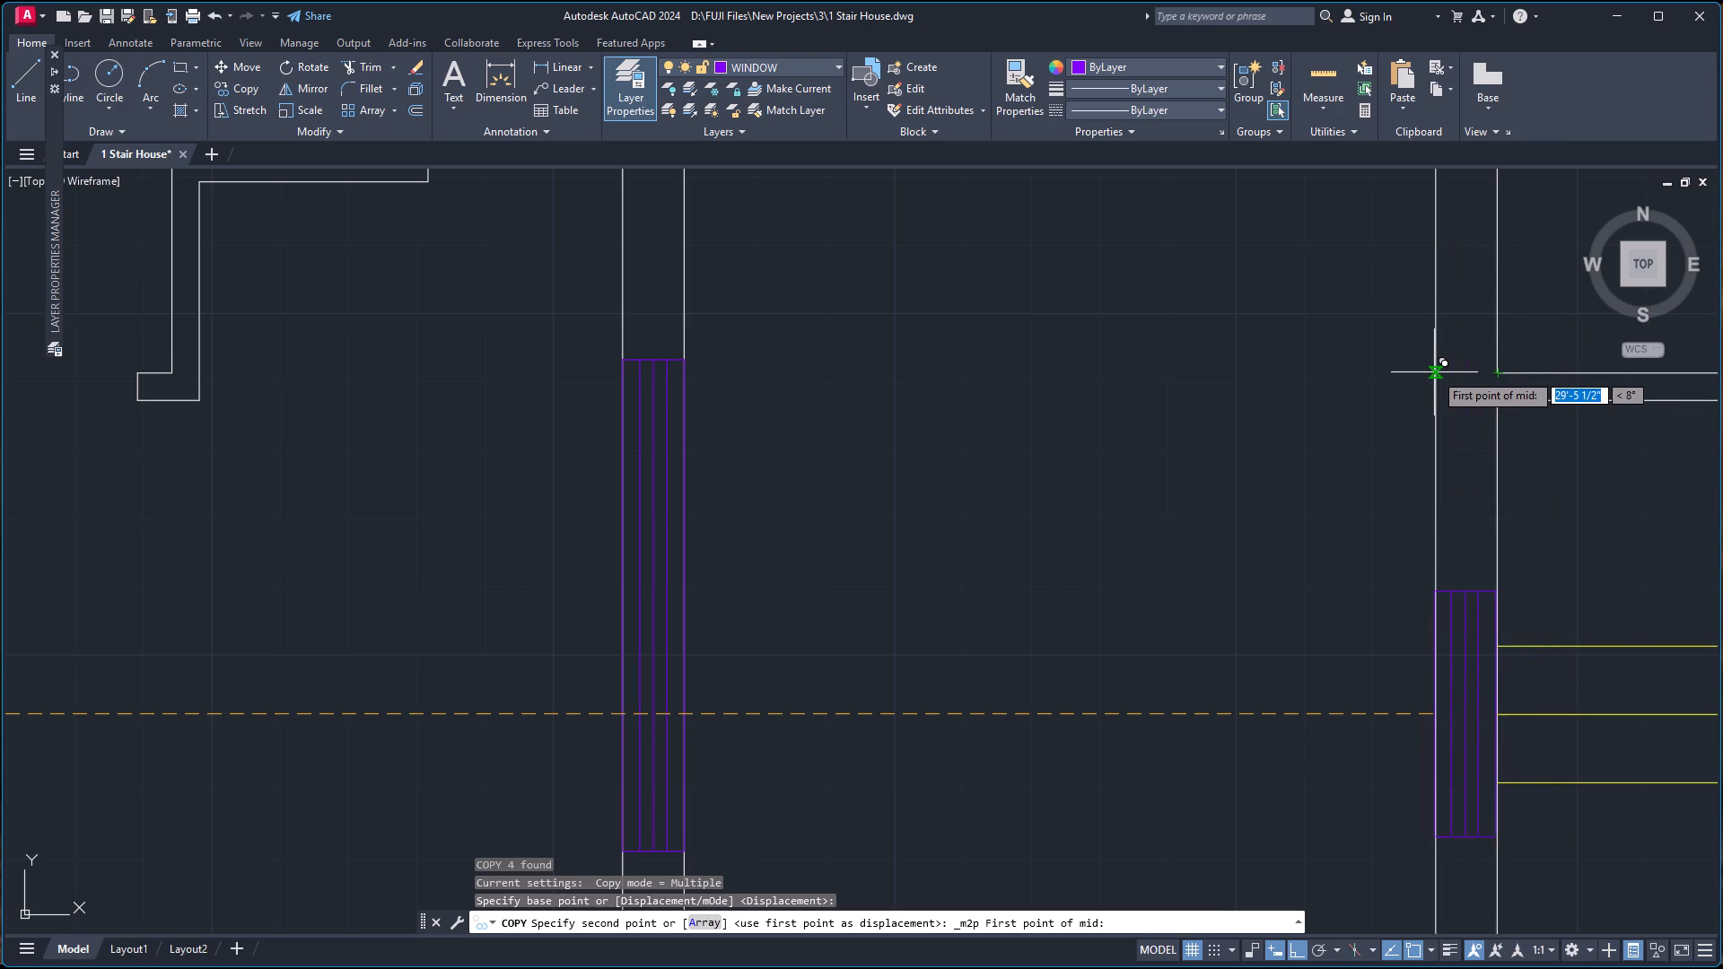
left_click(1434, 372)
scroll(1434, 372, "down", 4)
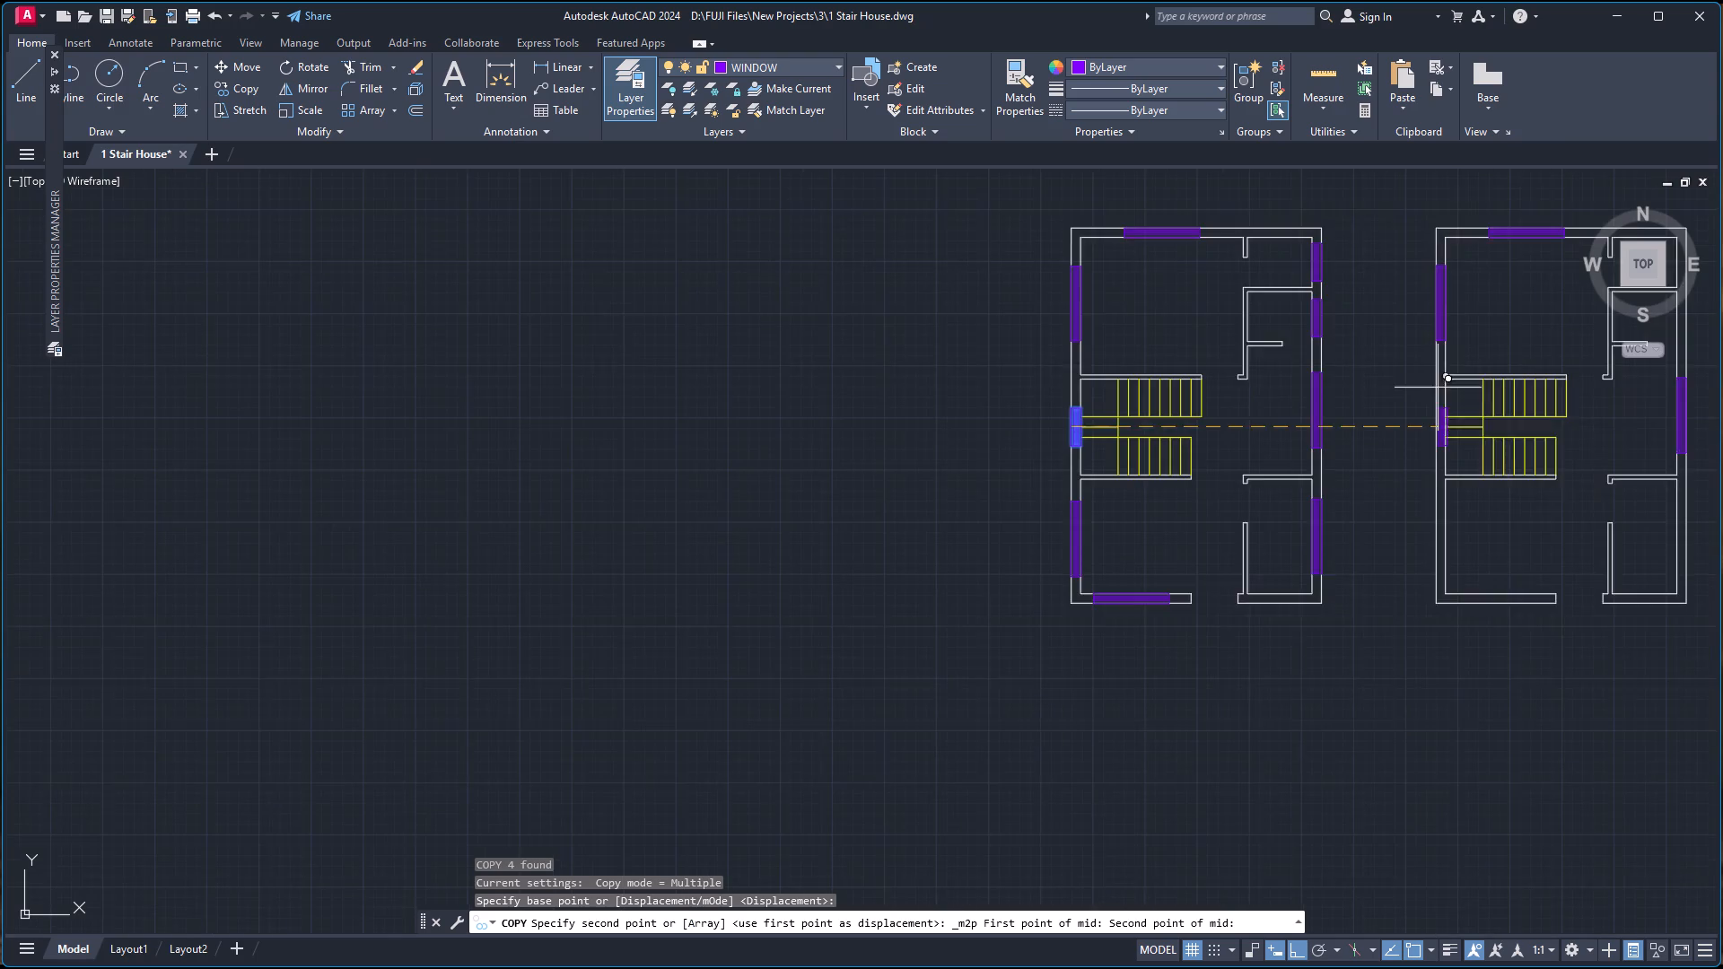
scroll(1447, 415, "up", 3)
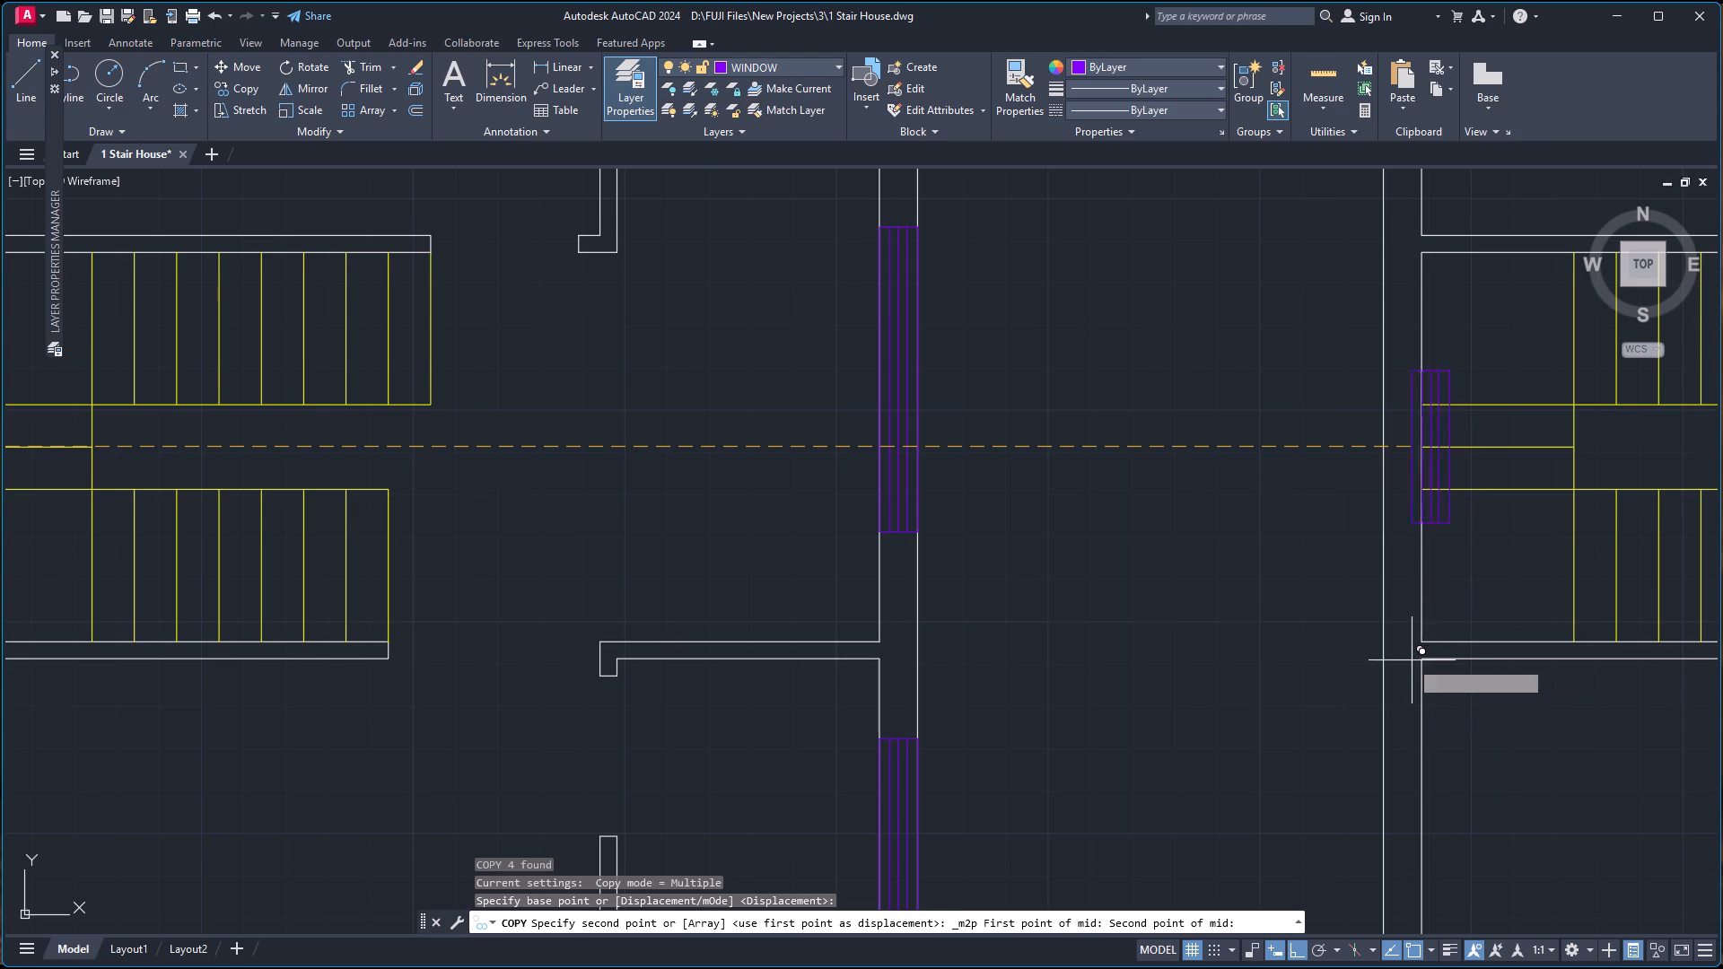
left_click(1384, 660)
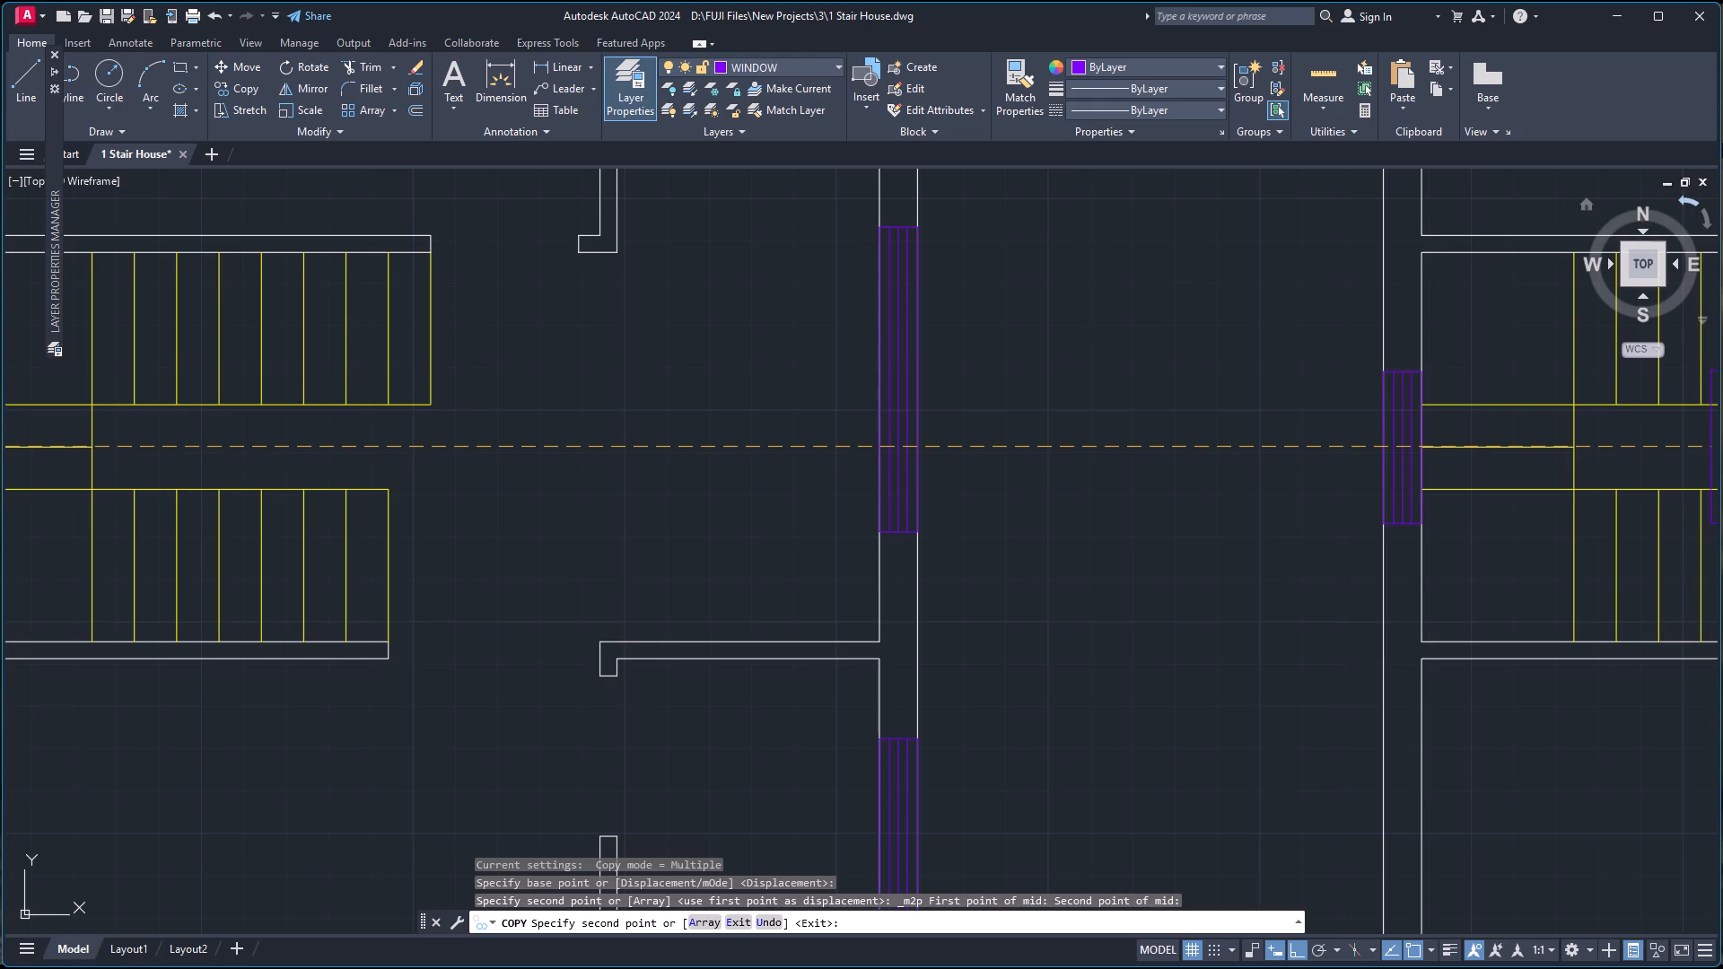
Place another short window copy in the duplicate's right wall at the top corner room, midway between its inner corners, and finish copying.
scroll(1721, 241, "down", 3)
scroll(1327, 467, "down", 3)
scroll(1554, 397, "down", 1)
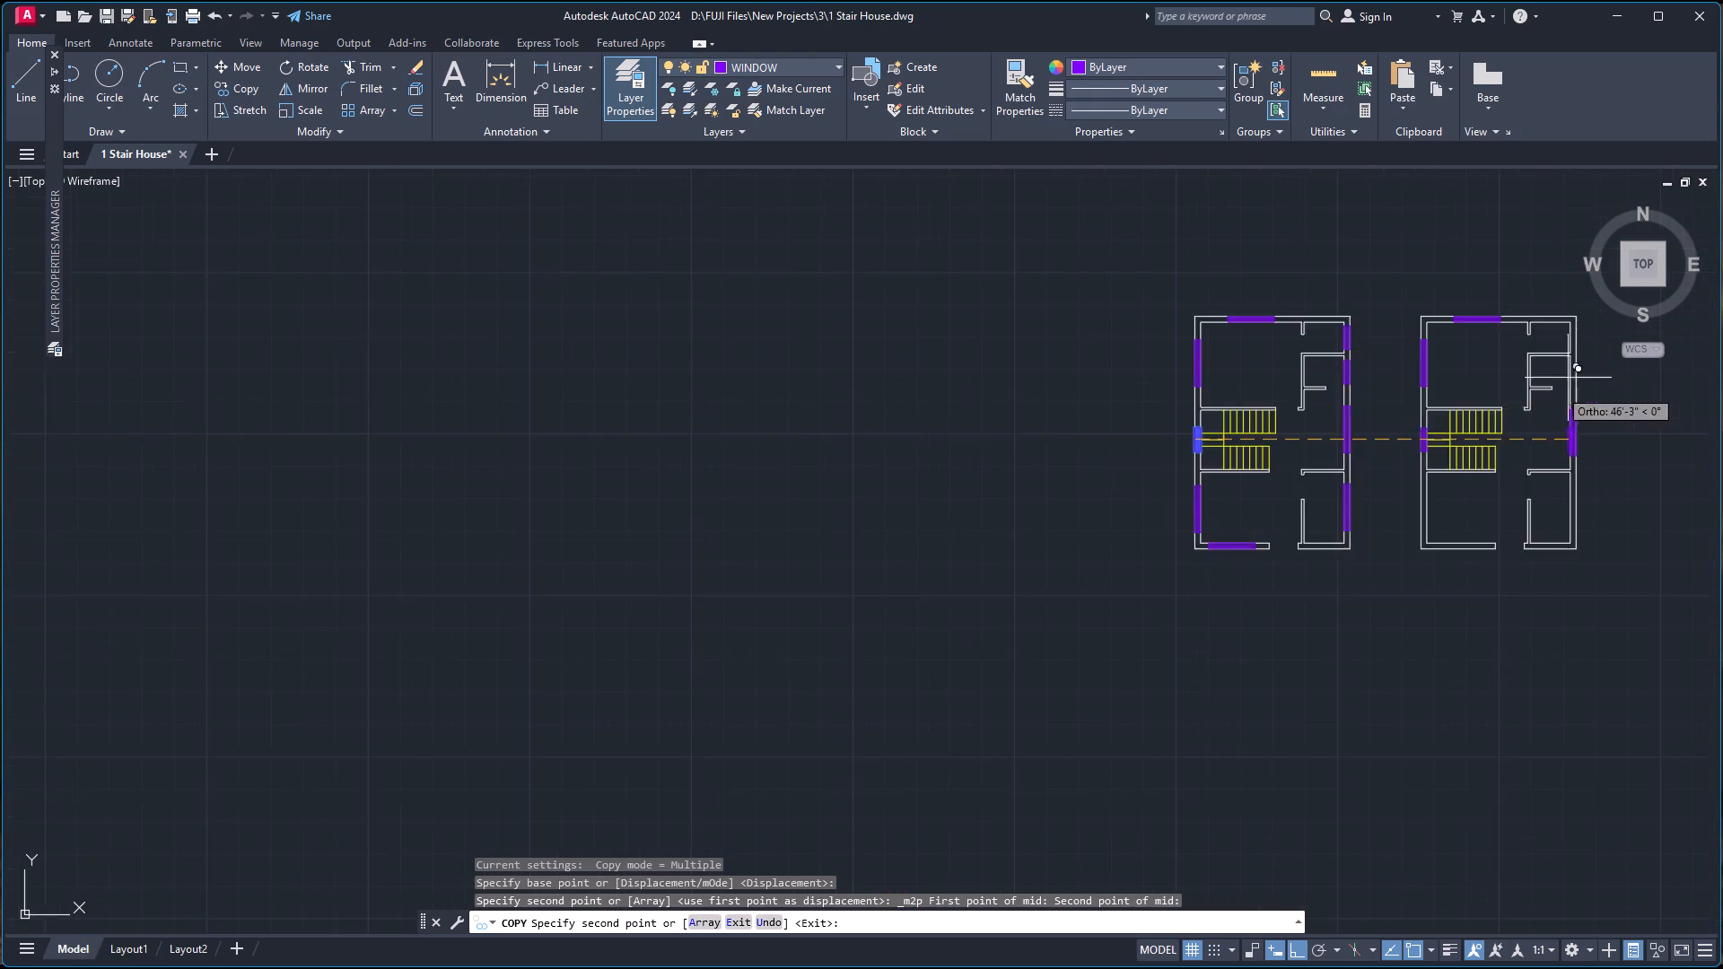
scroll(1571, 371, "down", 1)
scroll(1576, 346, "up", 3)
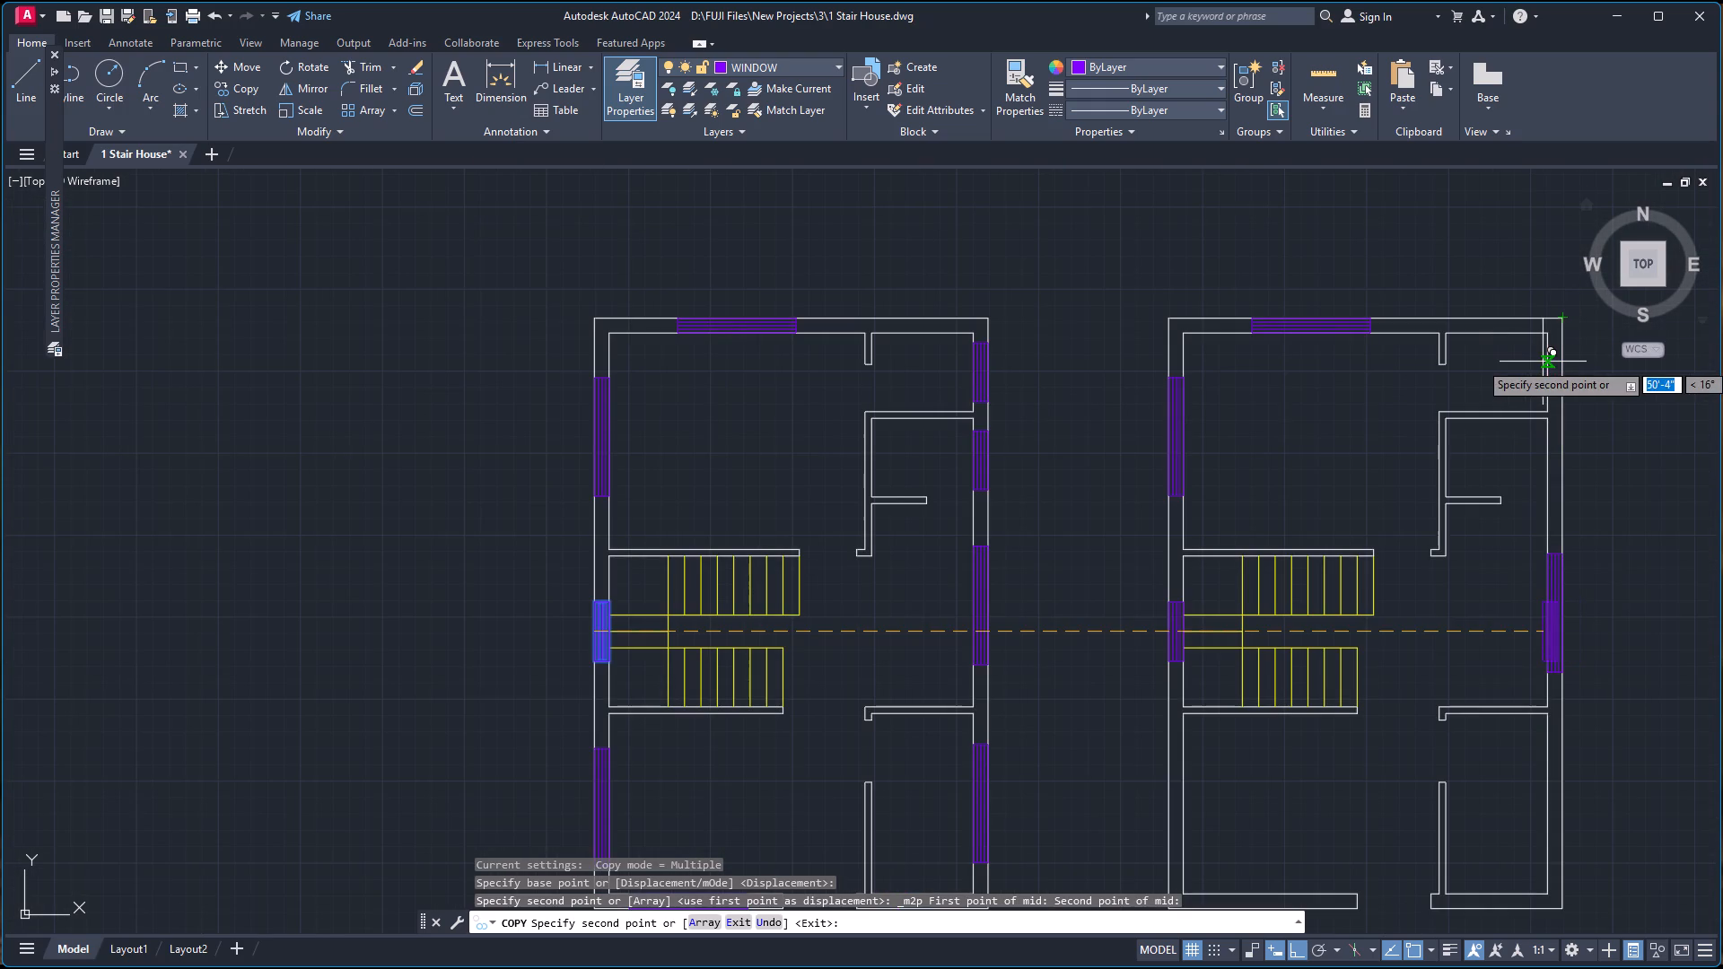
right_click(1521, 354)
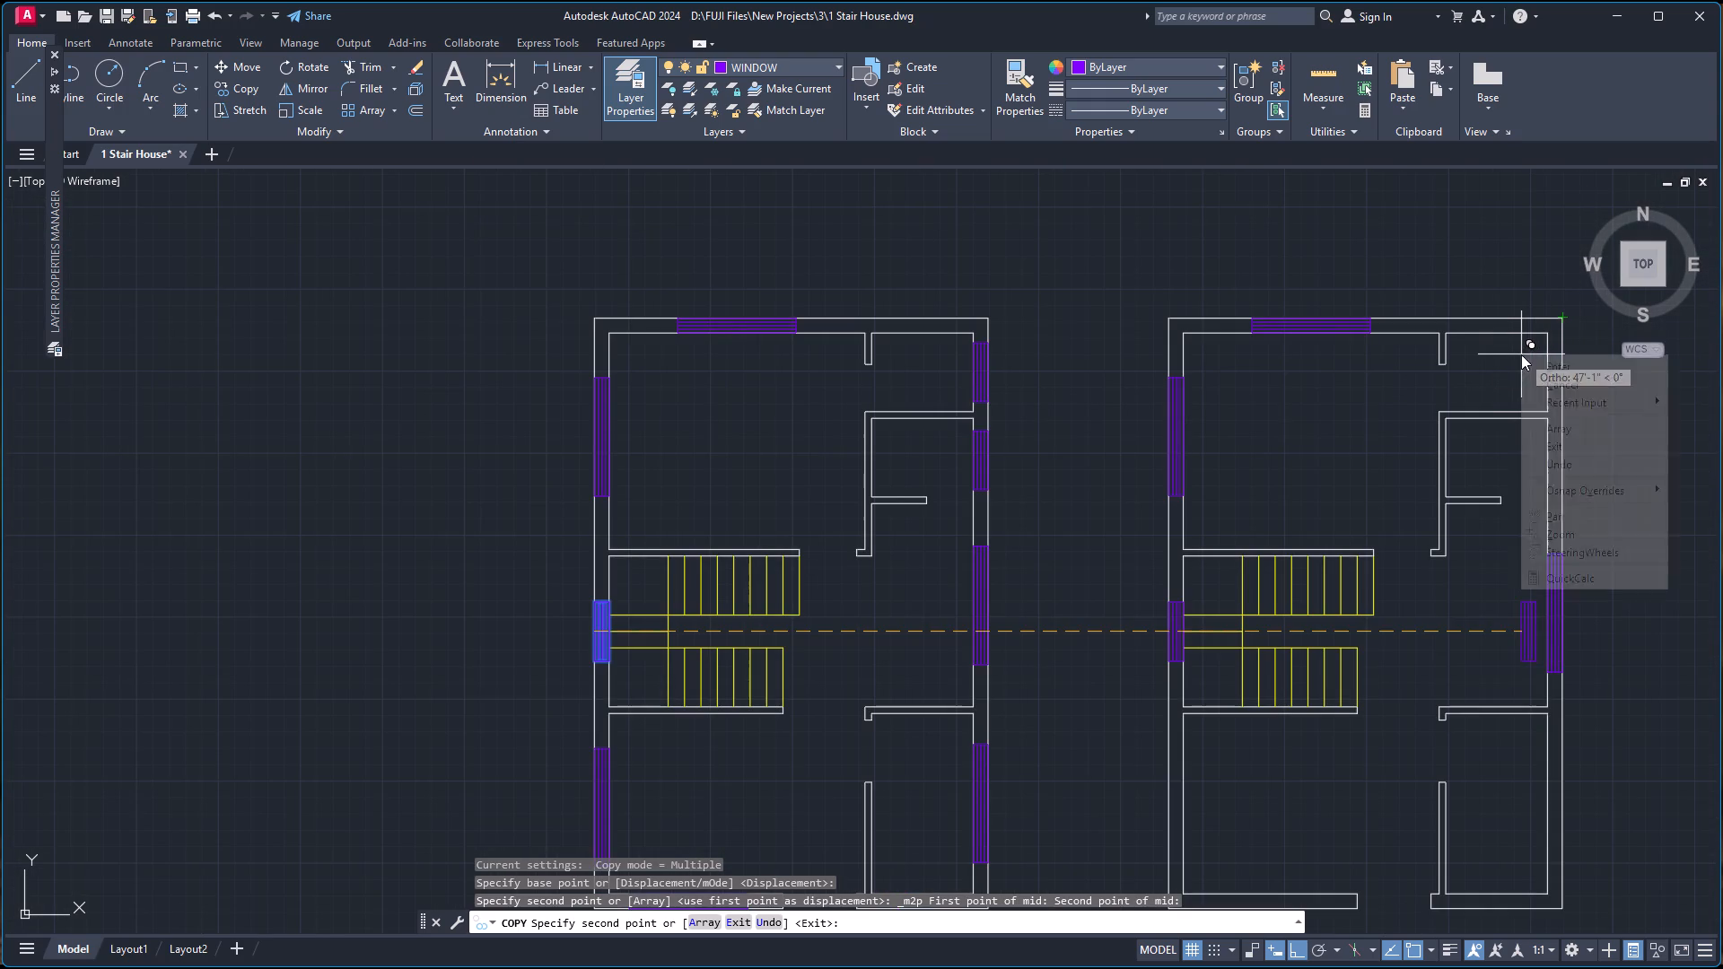
left_click(1562, 488)
left_click(1412, 531)
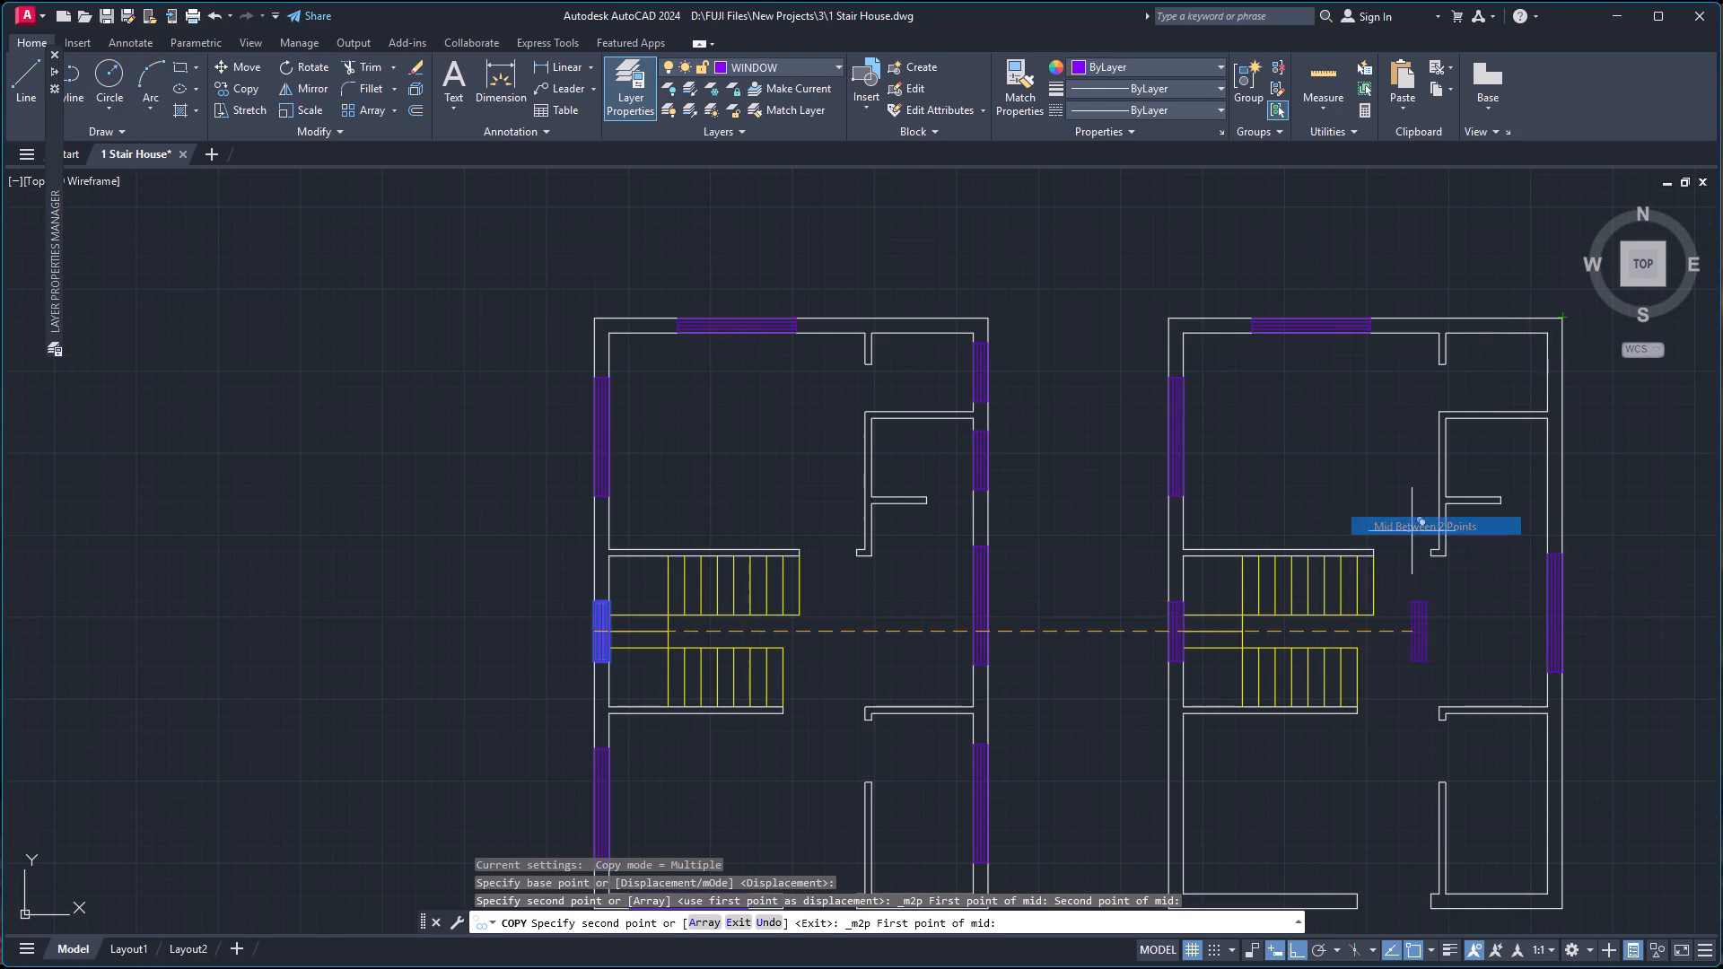
scroll(1543, 336, "up", 2)
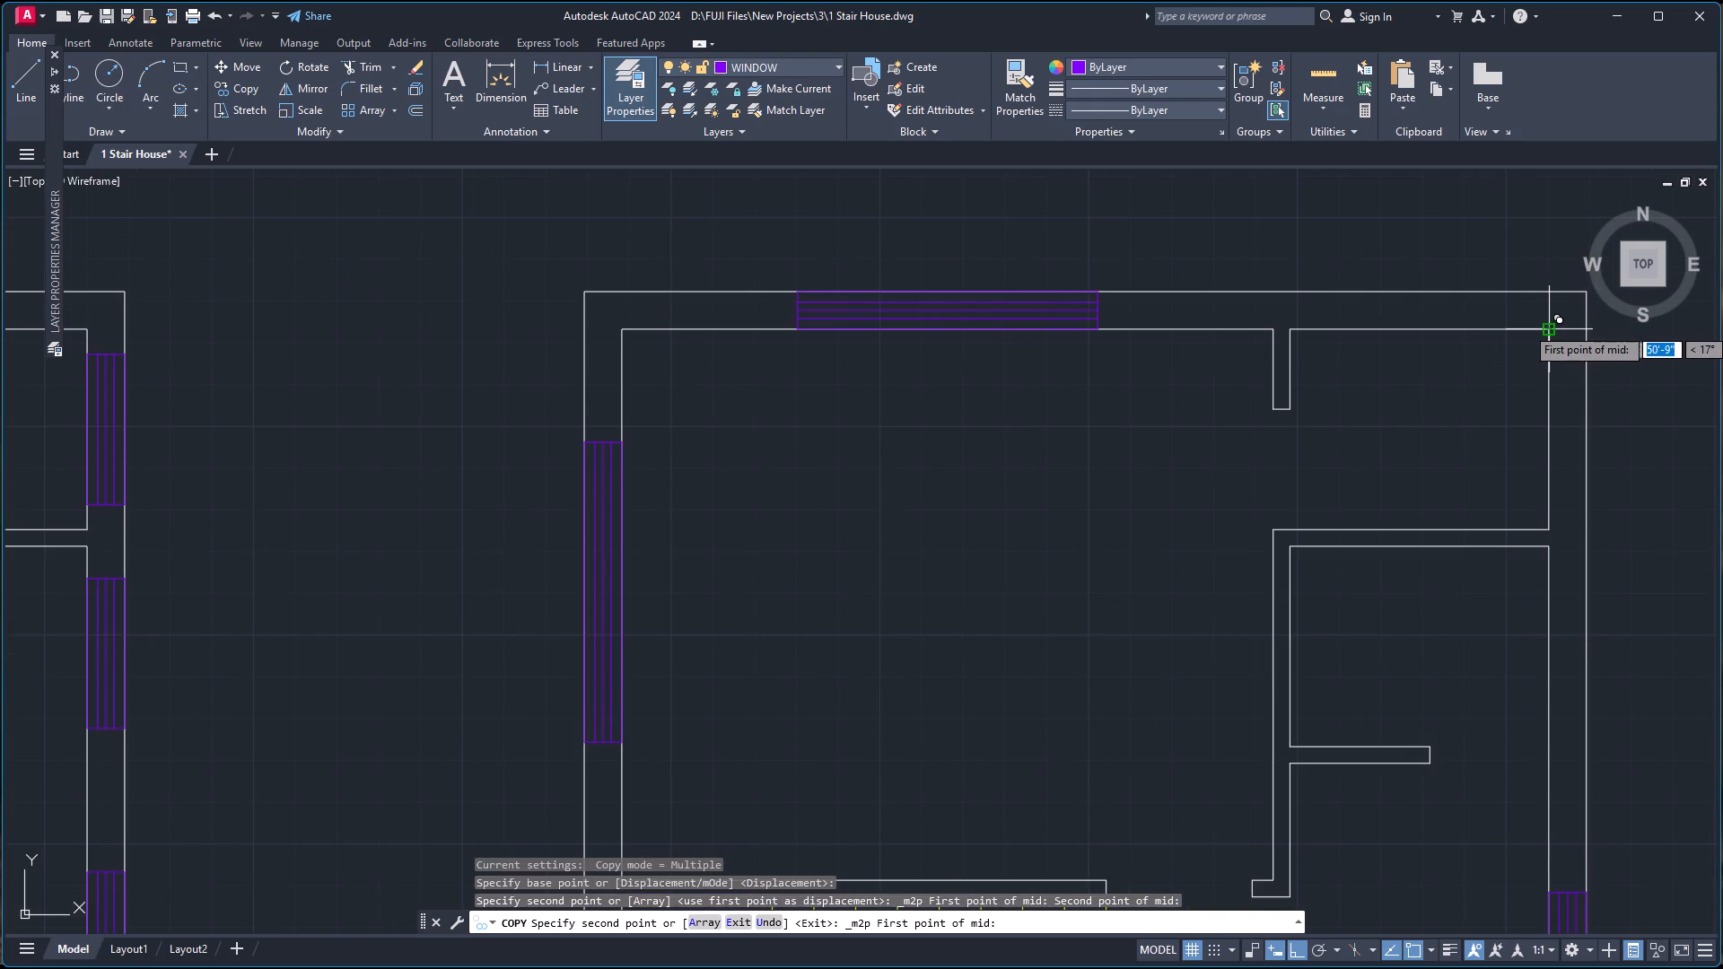
left_click(1548, 328)
left_click(1545, 528)
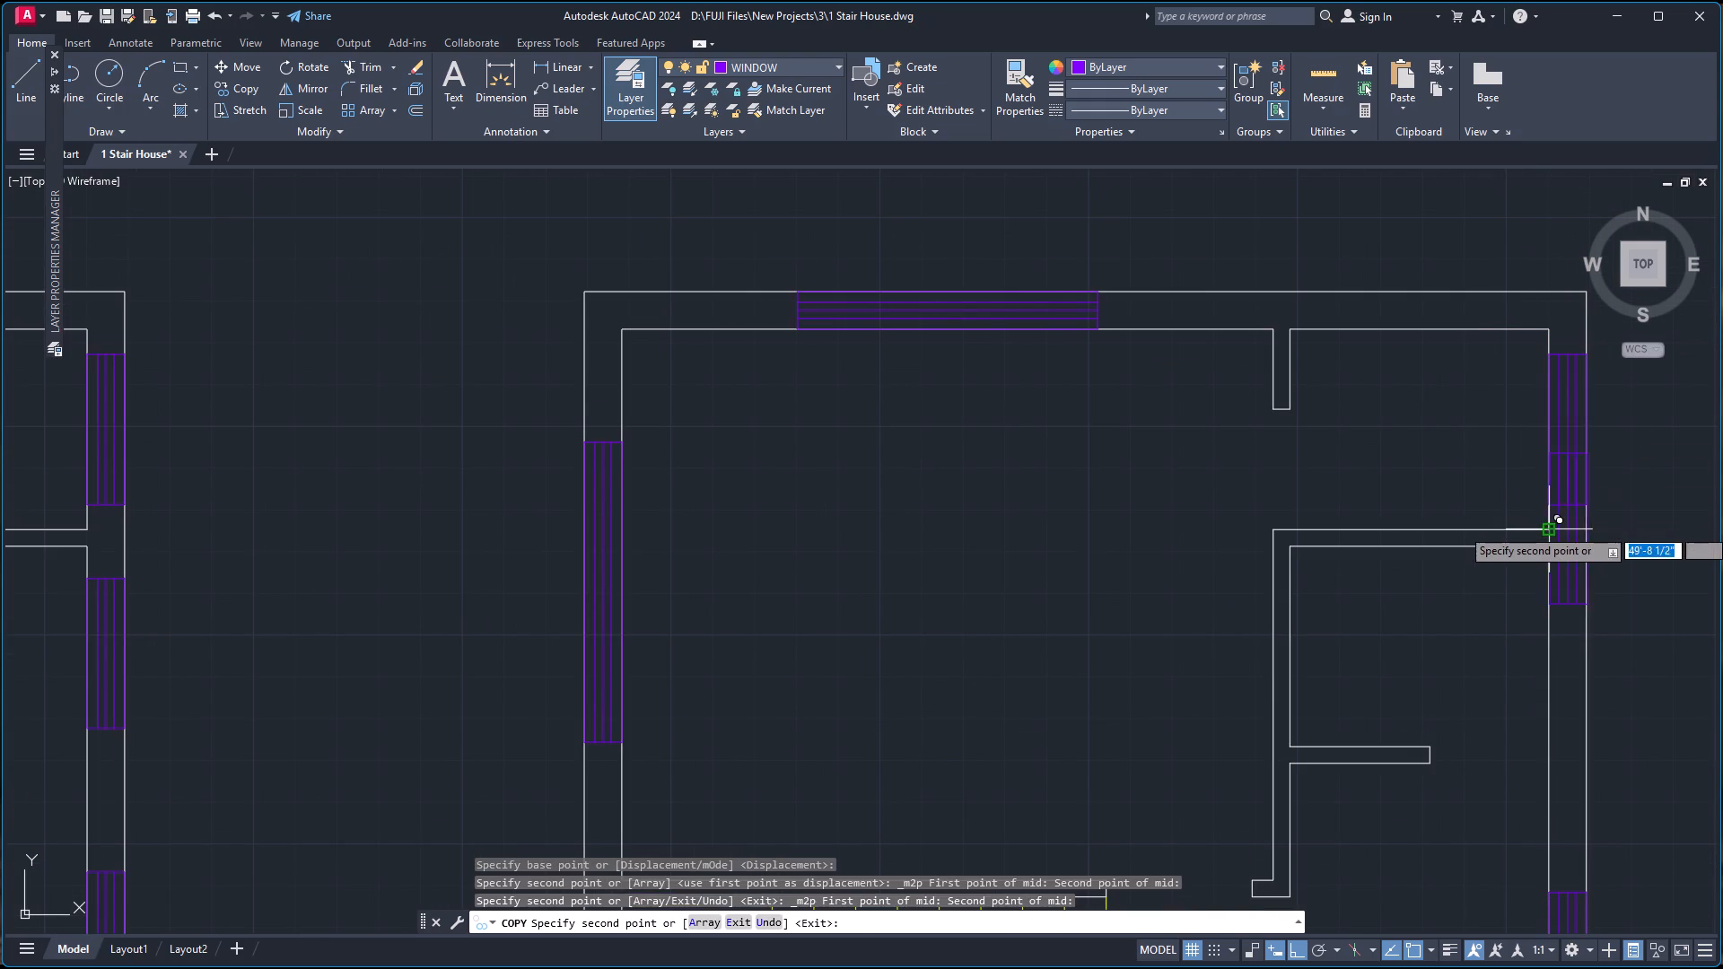
scroll(1269, 564, "down", 2)
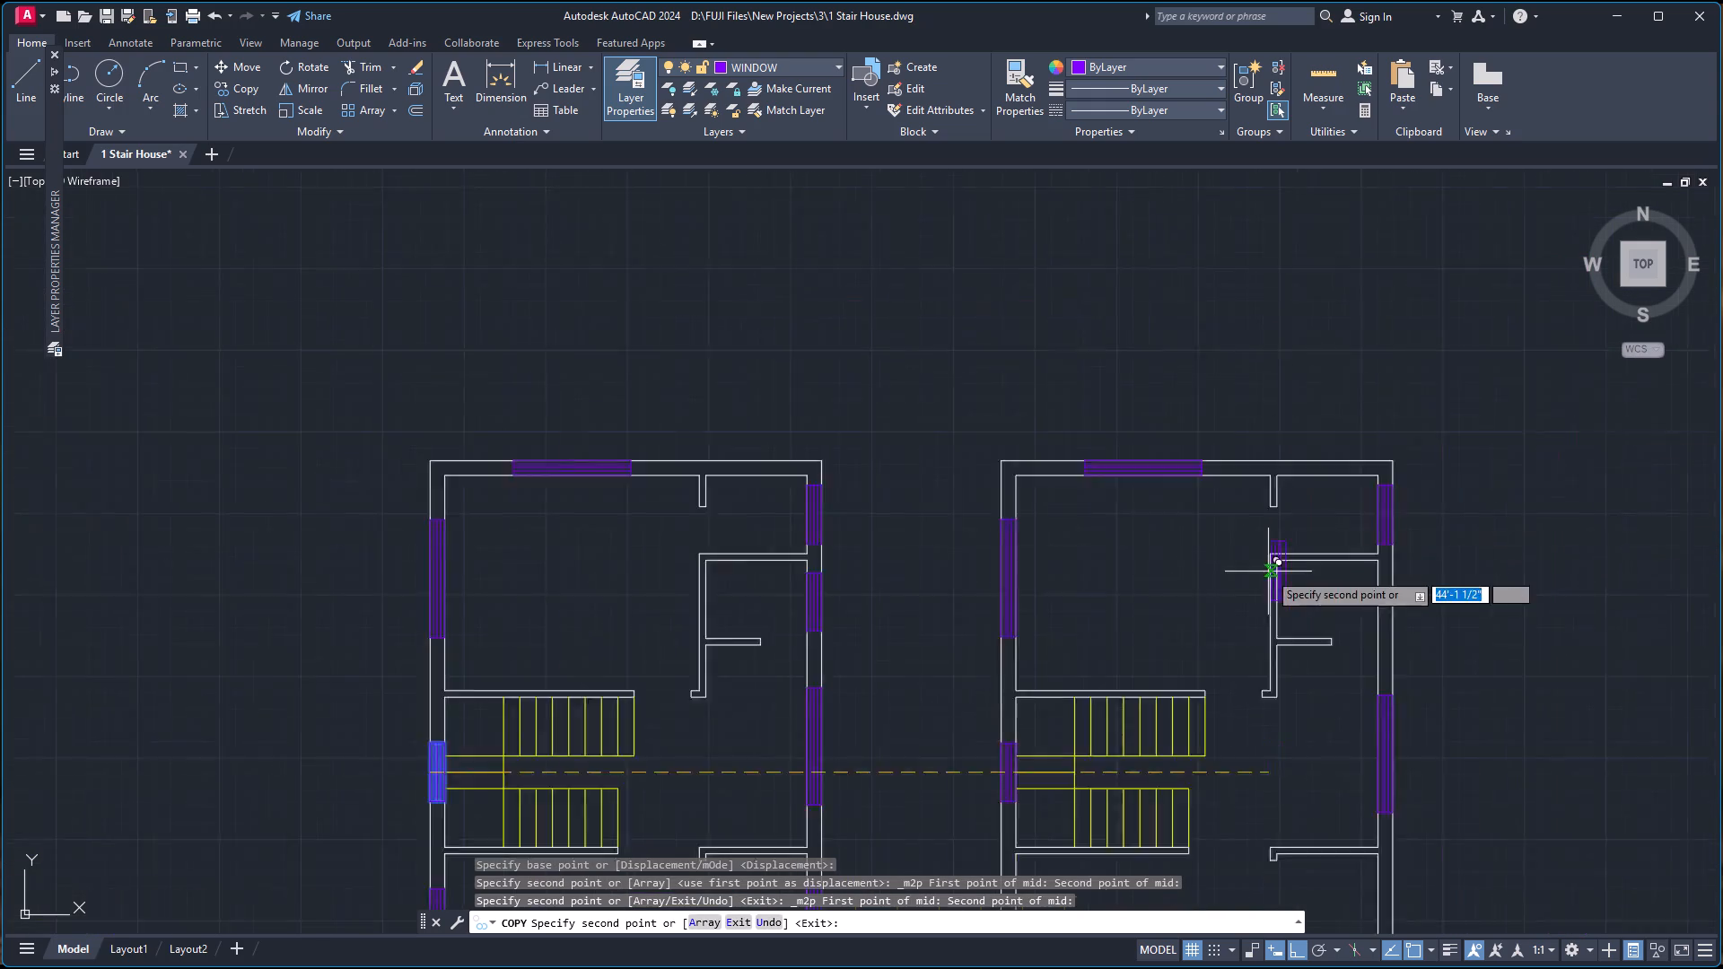
scroll(1268, 572, "down", 1)
scroll(1295, 659, "up", 2)
key("Escape")
Copy the duplicate's upper left-wall window from its outer edge's midpoint to the lower-left room's left wall, midway between the lower stair partition and outer bottom corner.
scroll(1044, 677, "down", 2)
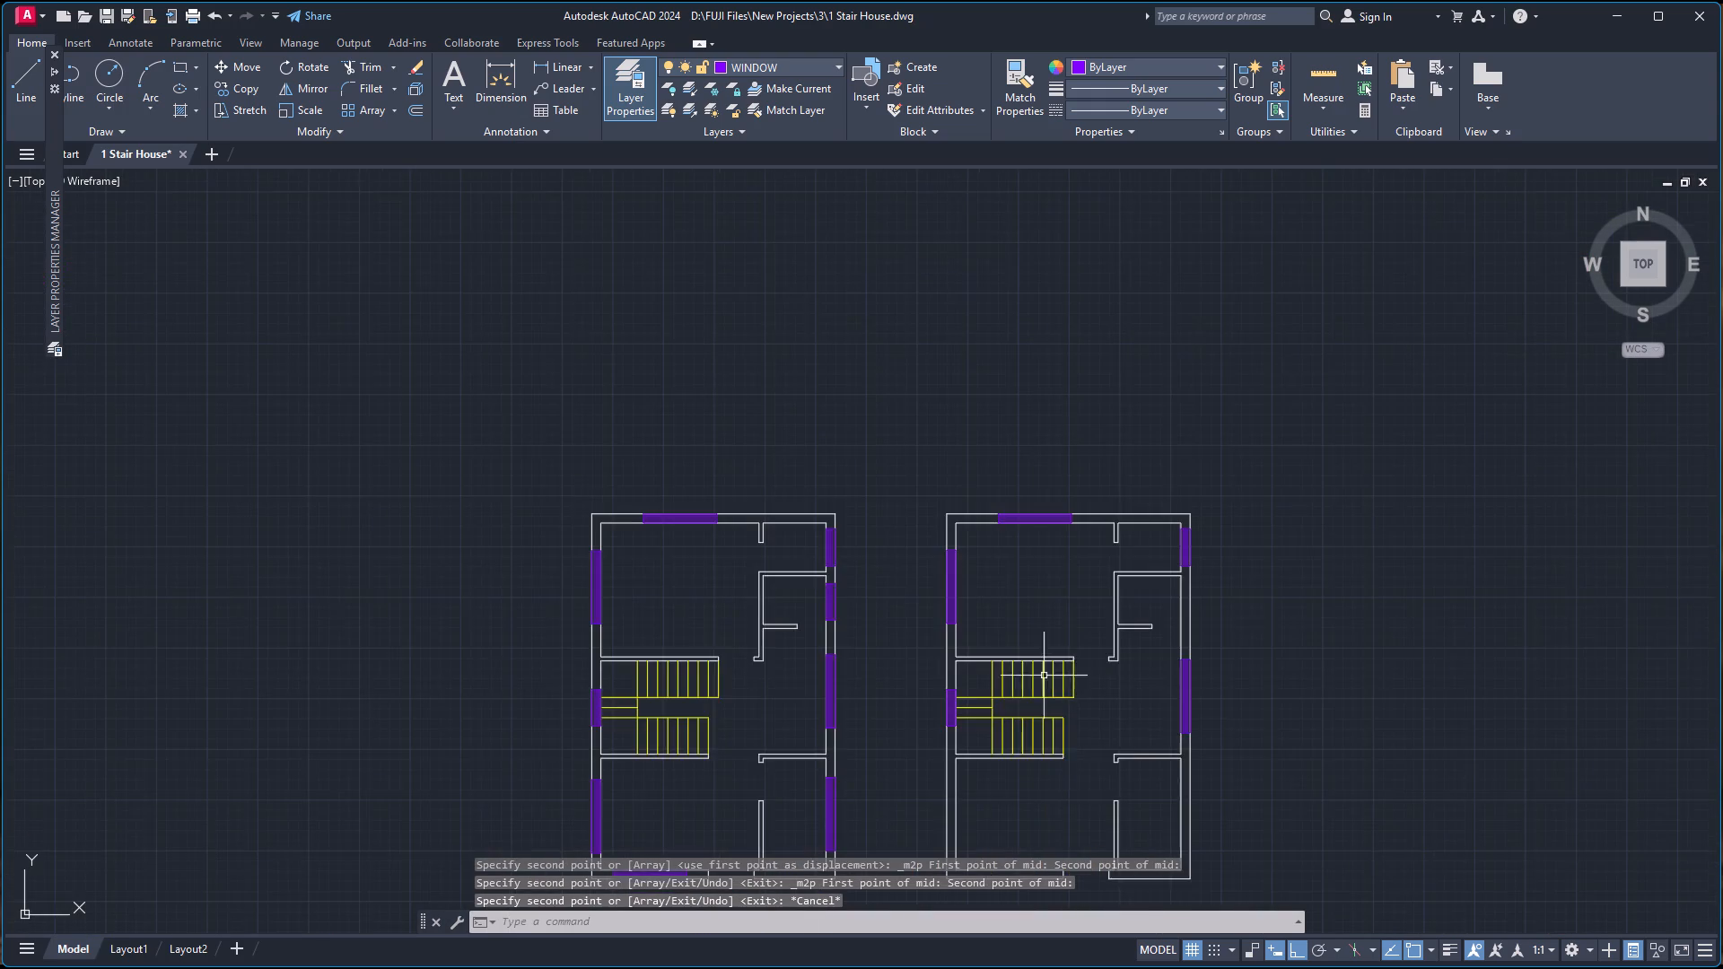
scroll(1092, 758, "down", 2)
scroll(1082, 791, "up", 2)
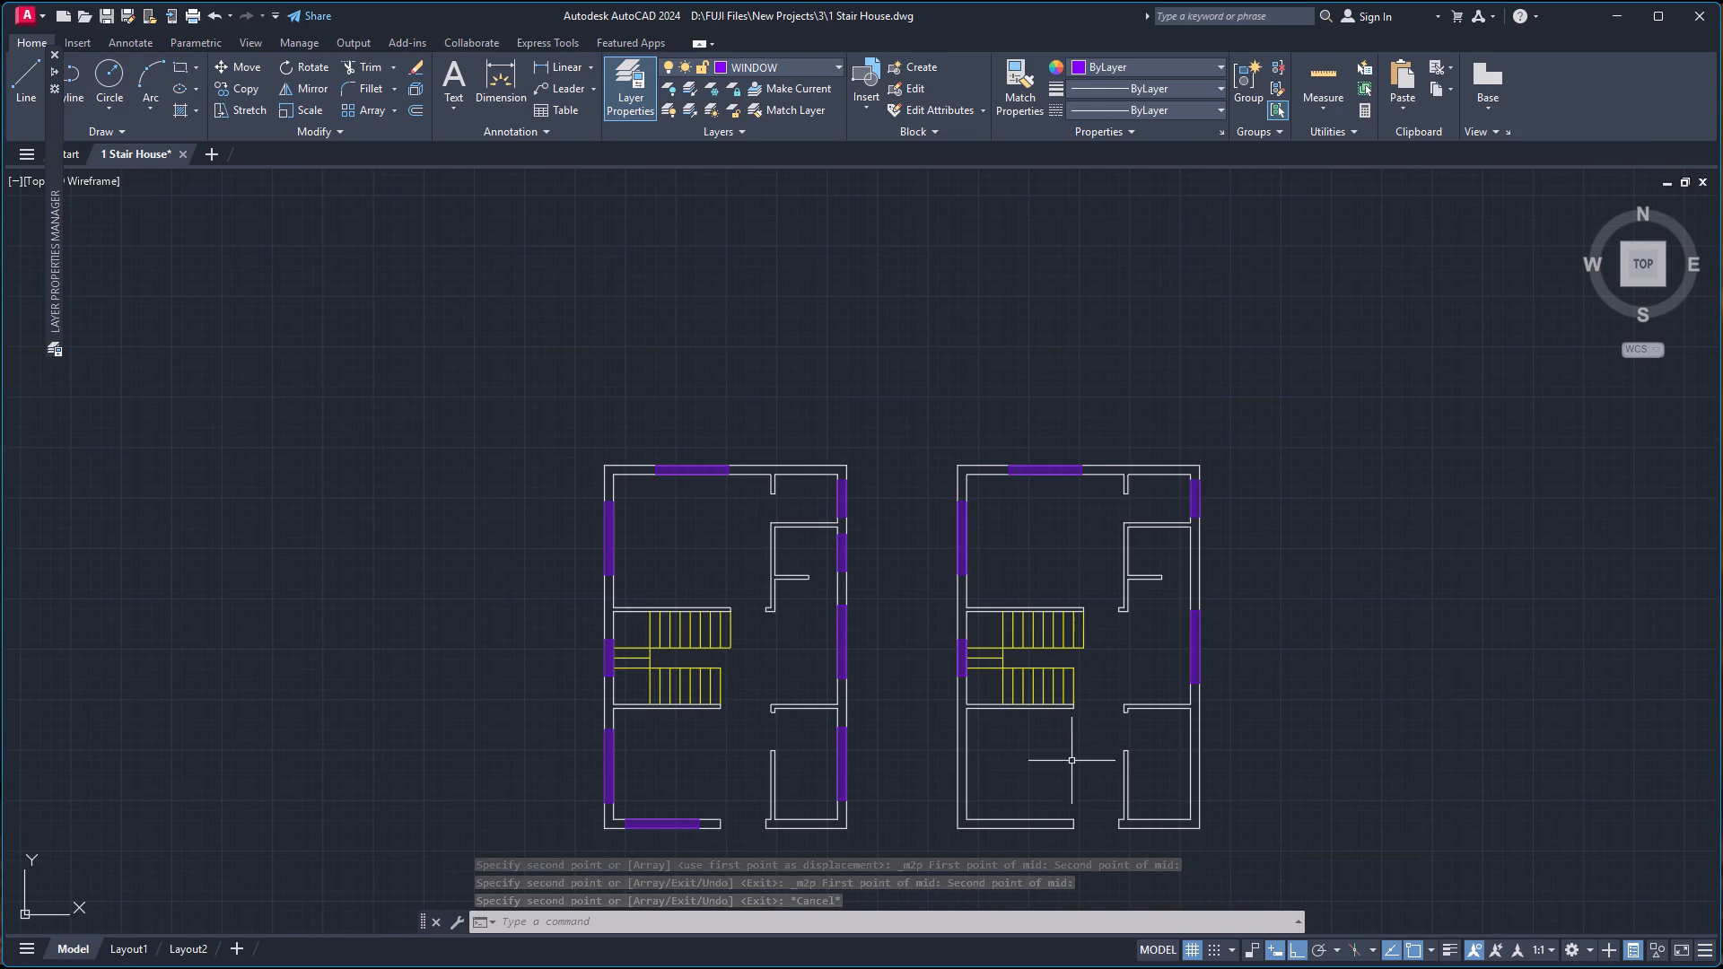
left_click(961, 532)
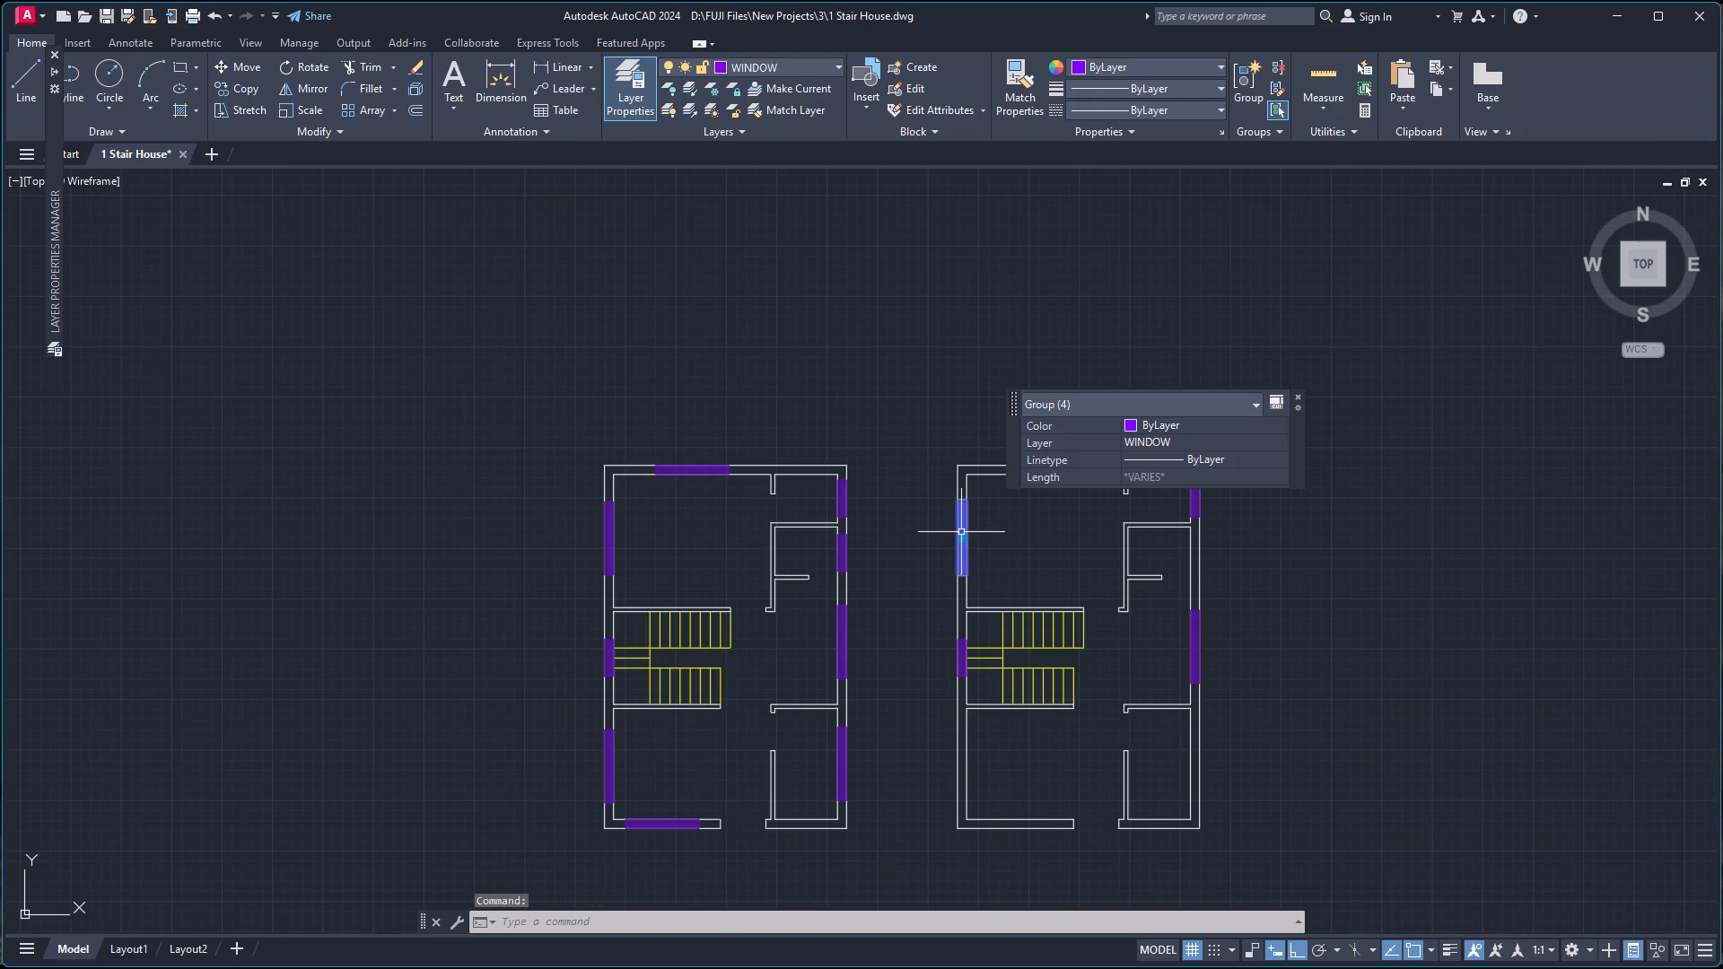
type("CO")
key("Return")
scroll(961, 532, "up", 1)
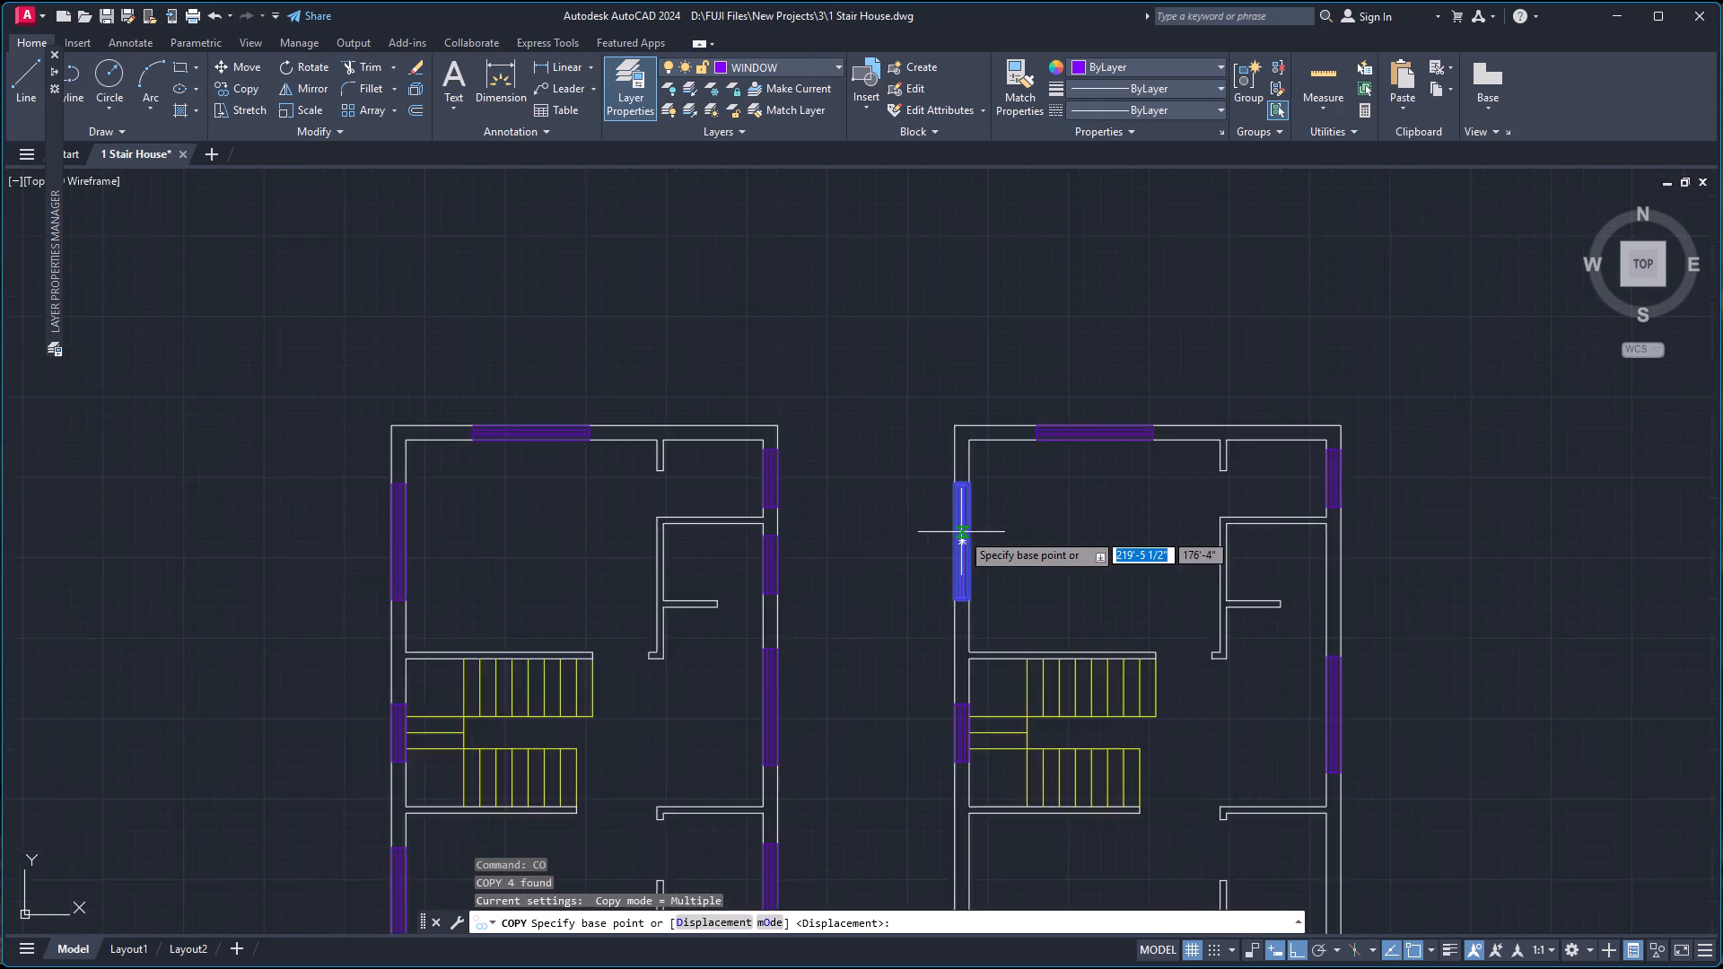
scroll(961, 532, "up", 2)
left_click(943, 556)
scroll(943, 560, "down", 2)
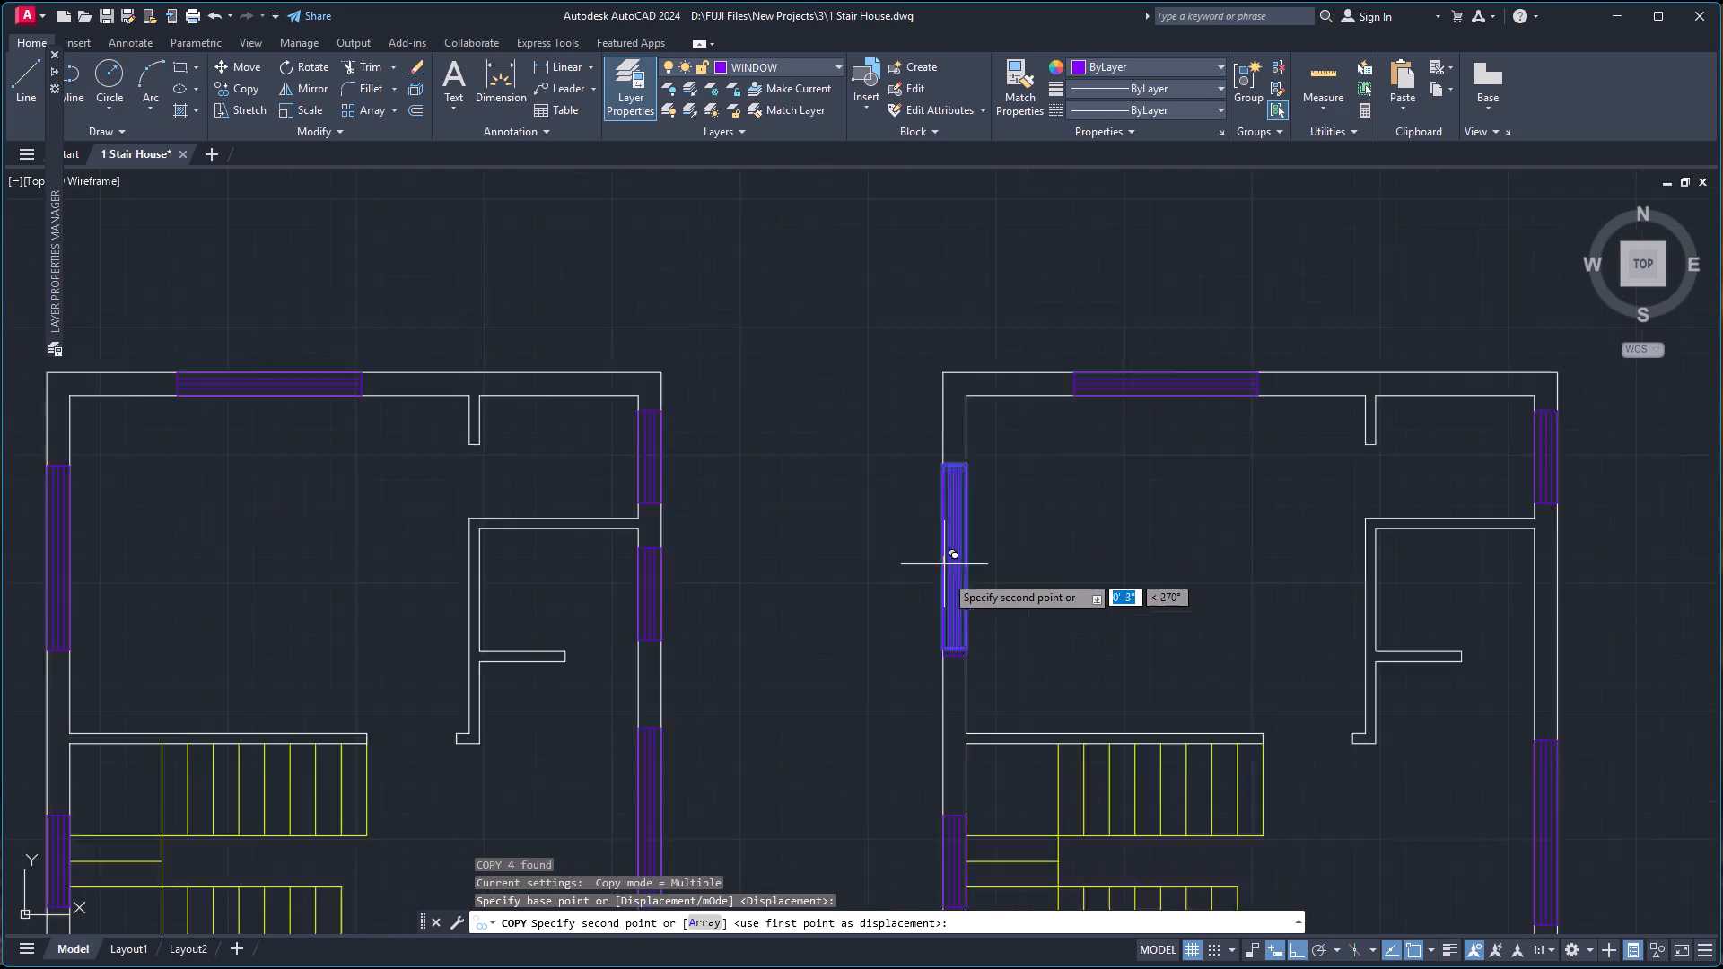
scroll(949, 602, "down", 2)
scroll(943, 738, "up", 3)
right_click(943, 739)
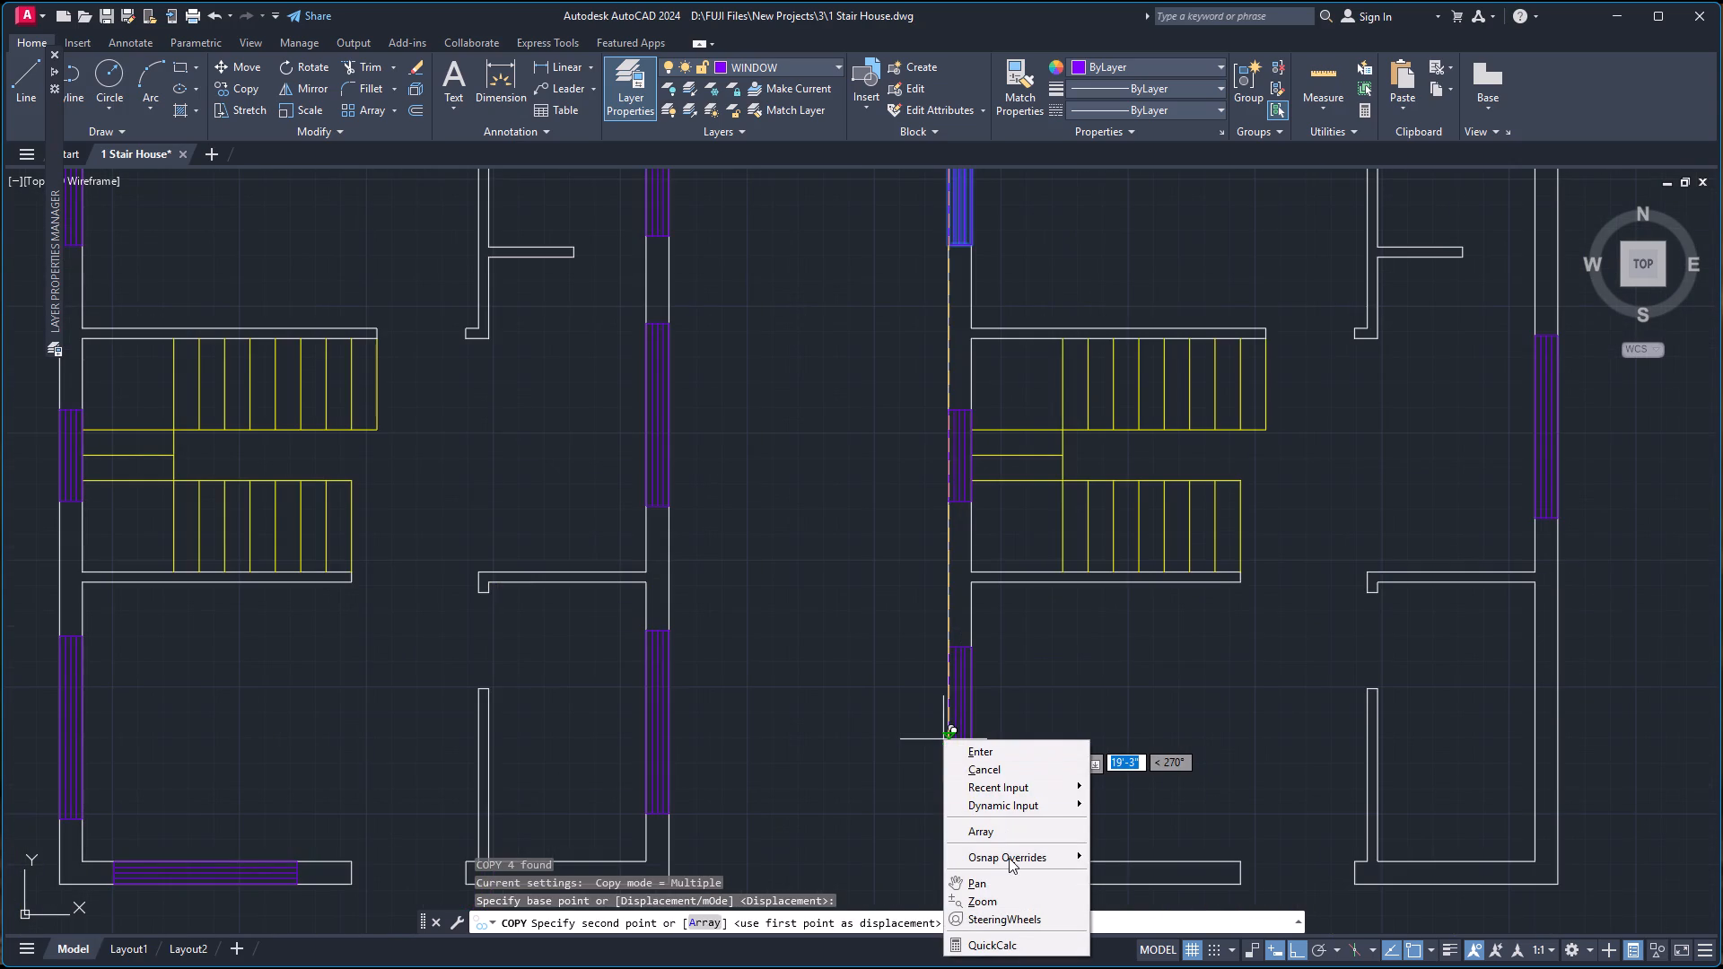
left_click(1010, 861)
left_click(1170, 492)
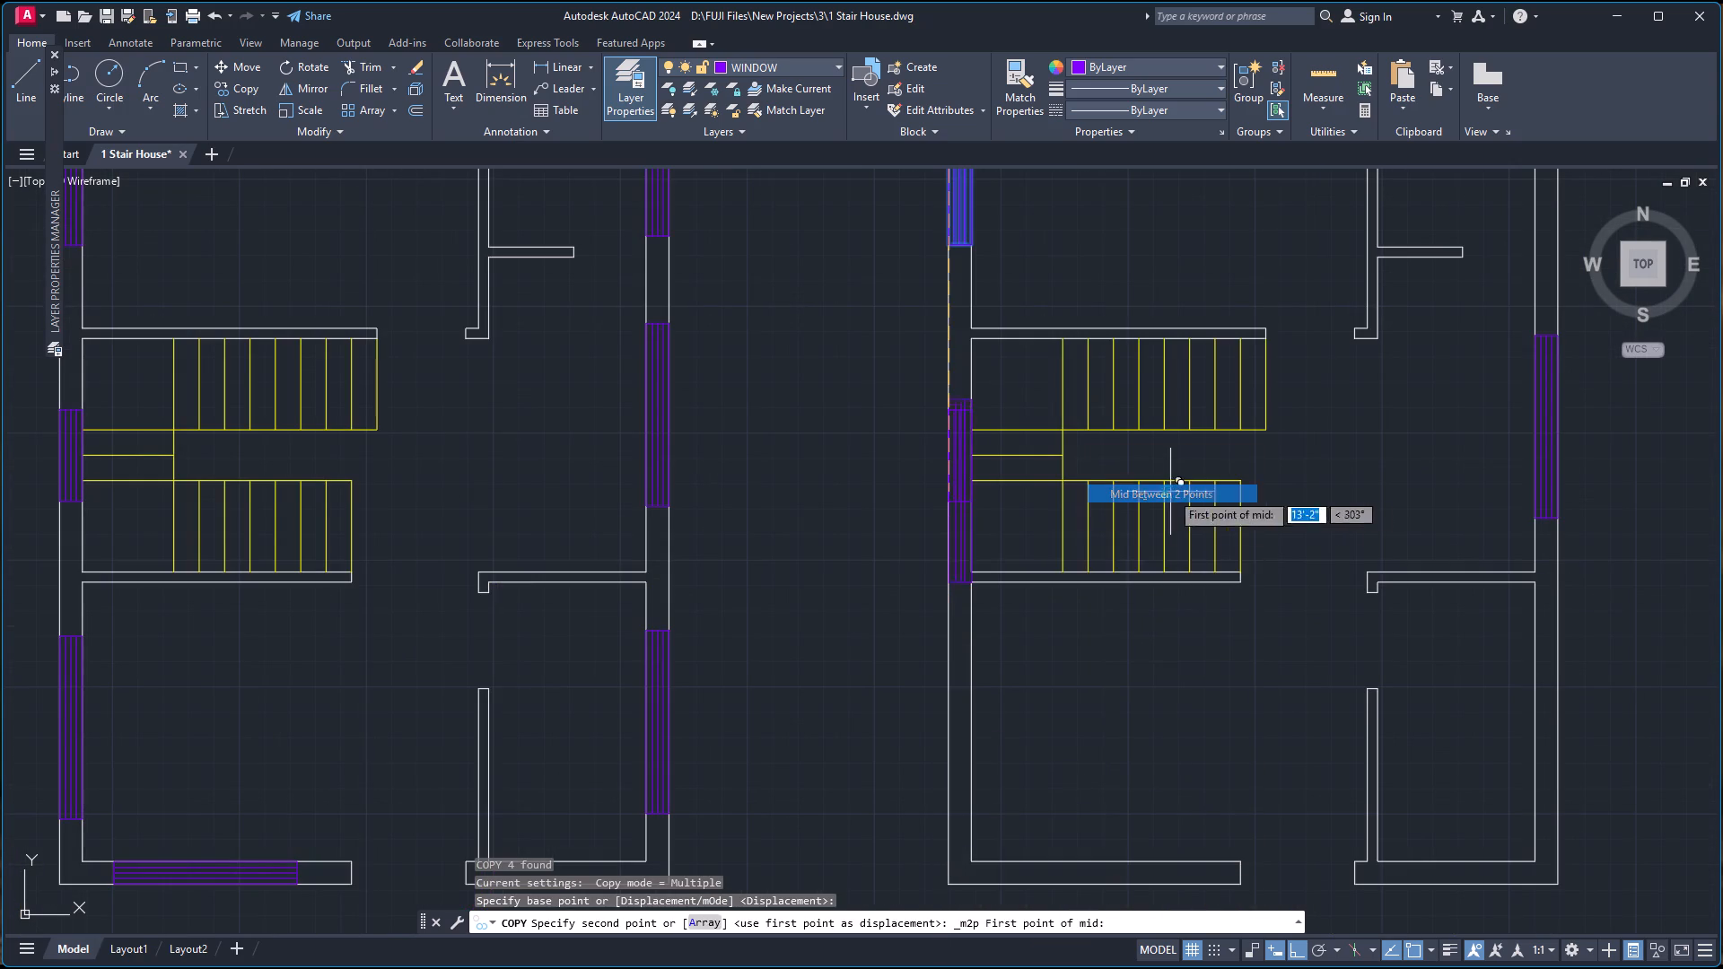
left_click(947, 573)
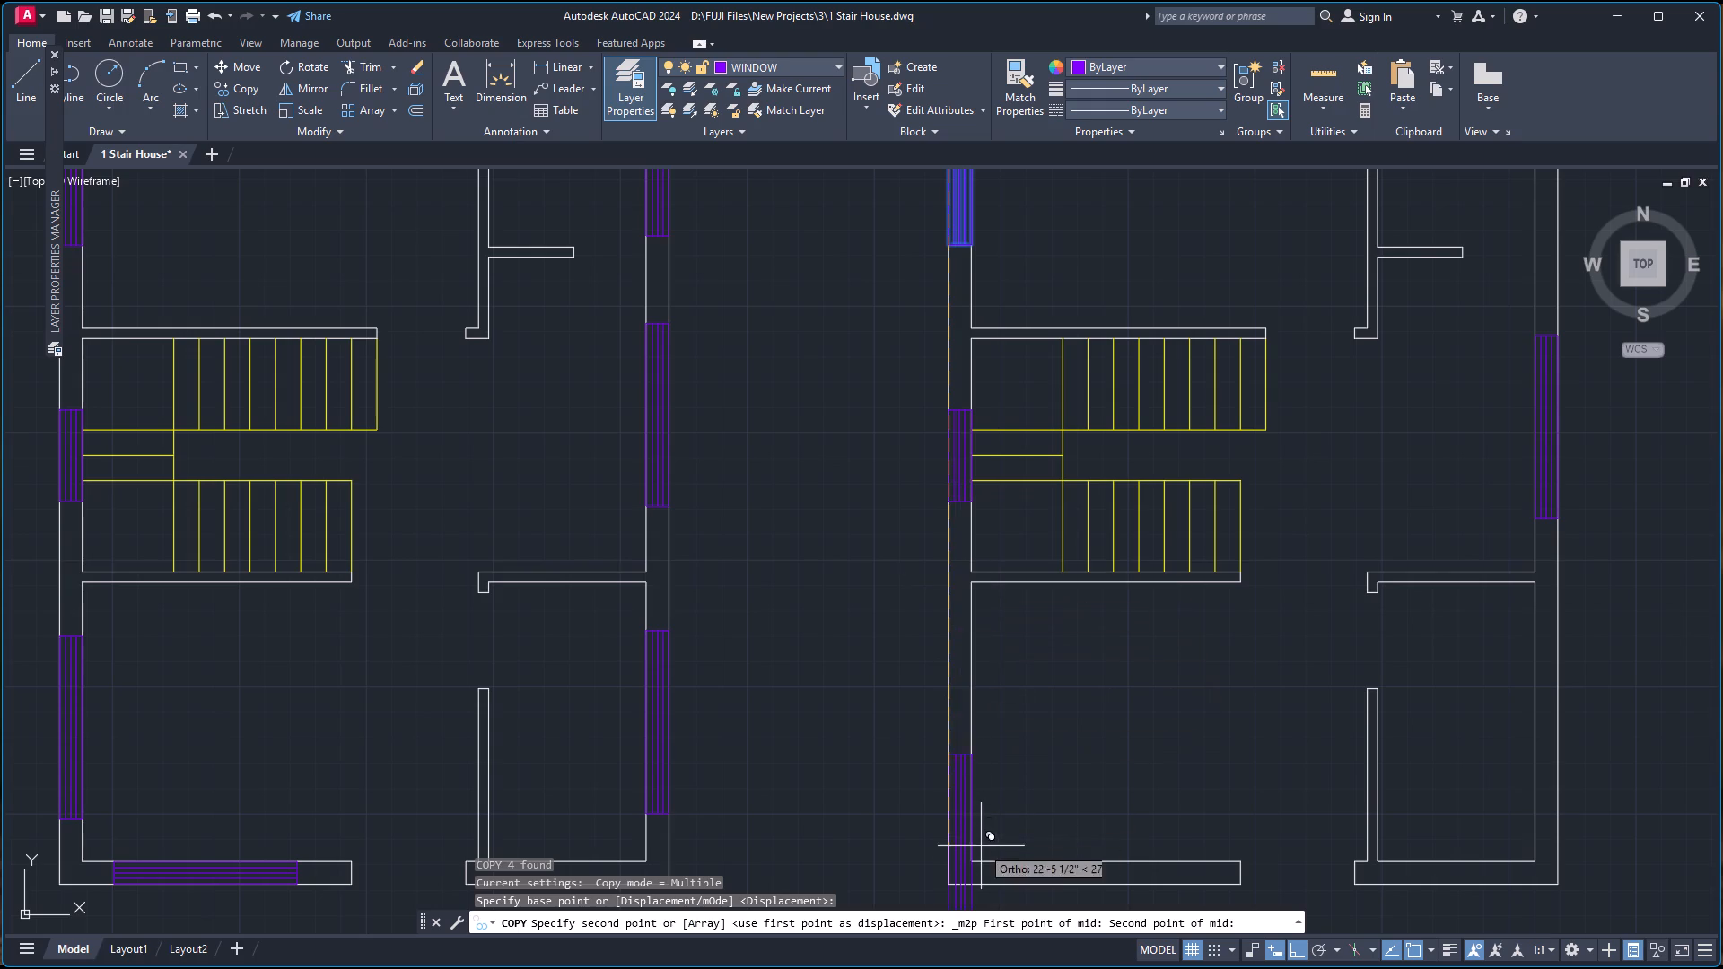
left_click(949, 882)
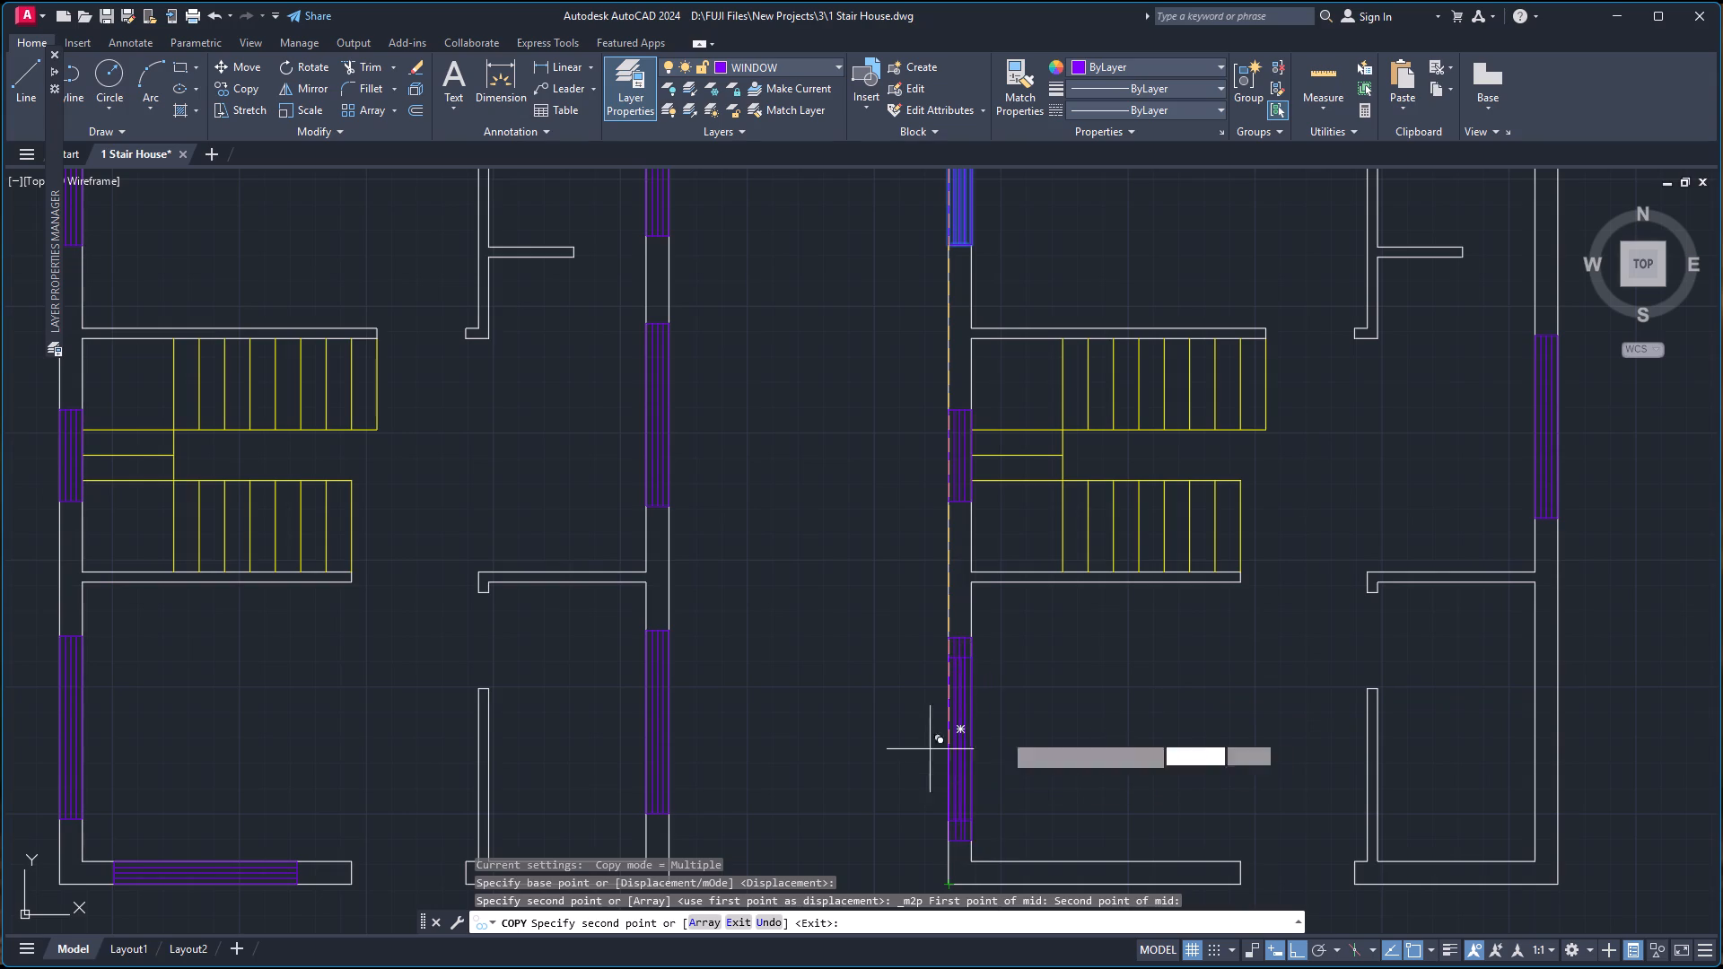
With Ortho off, place a loose copy of the full-size window inside the duplicate's lower-left room and finish copying.
key("F8")
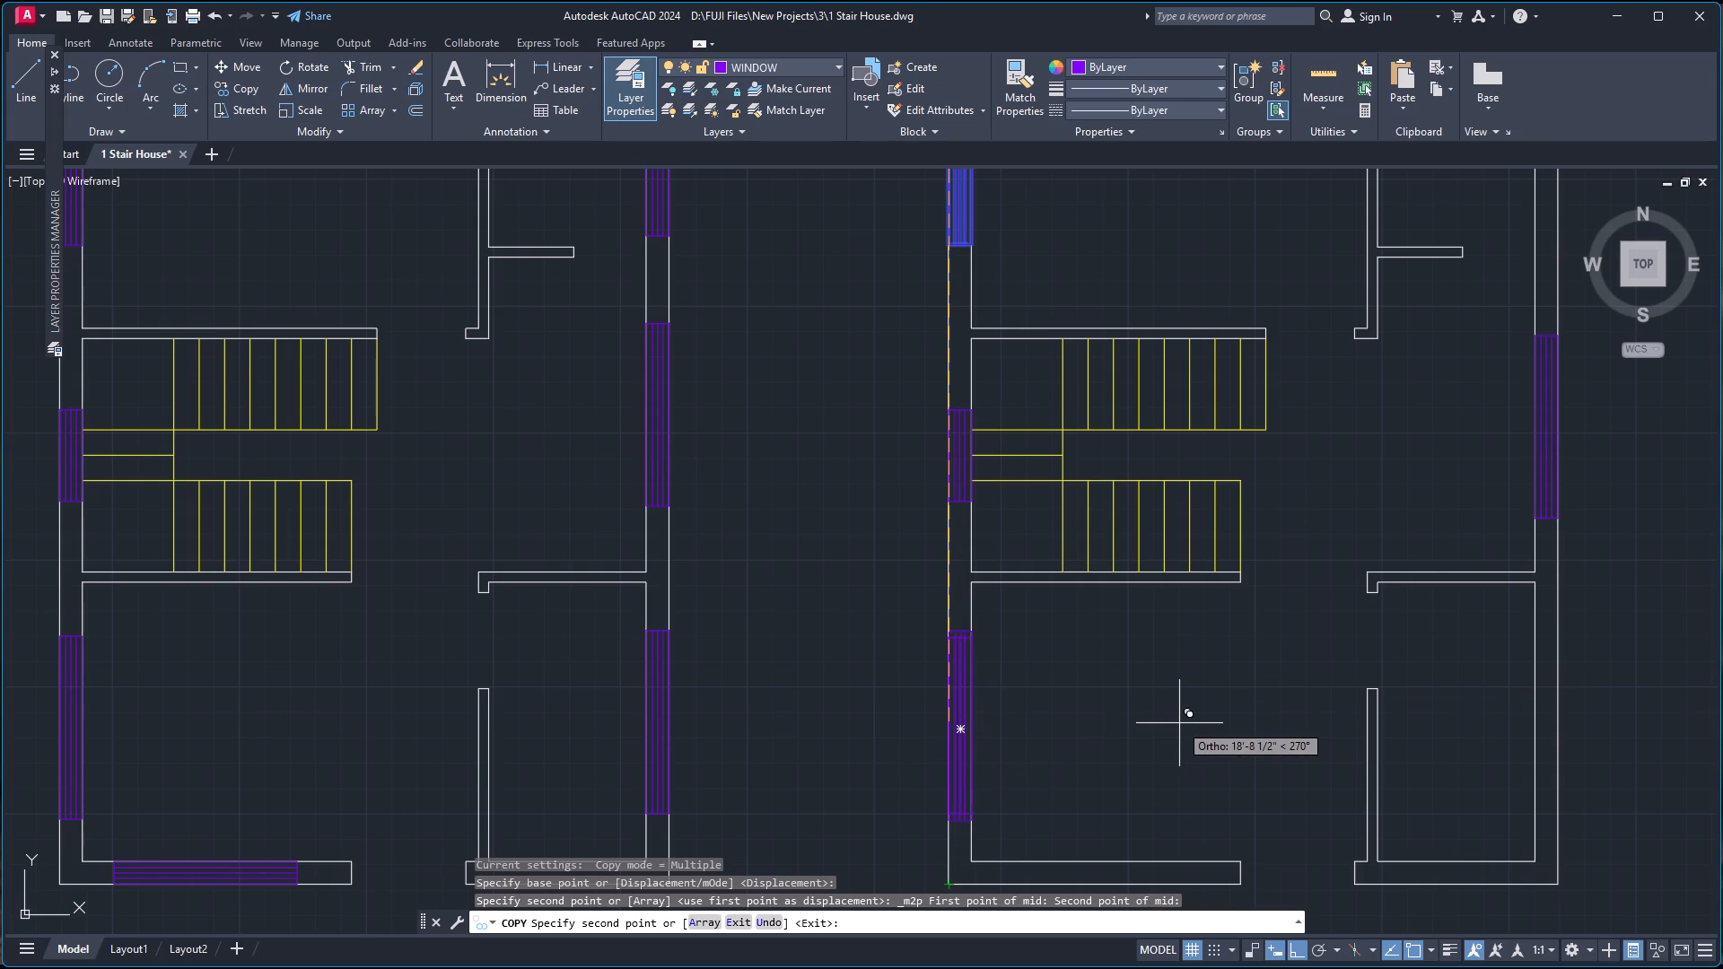
left_click(1173, 737)
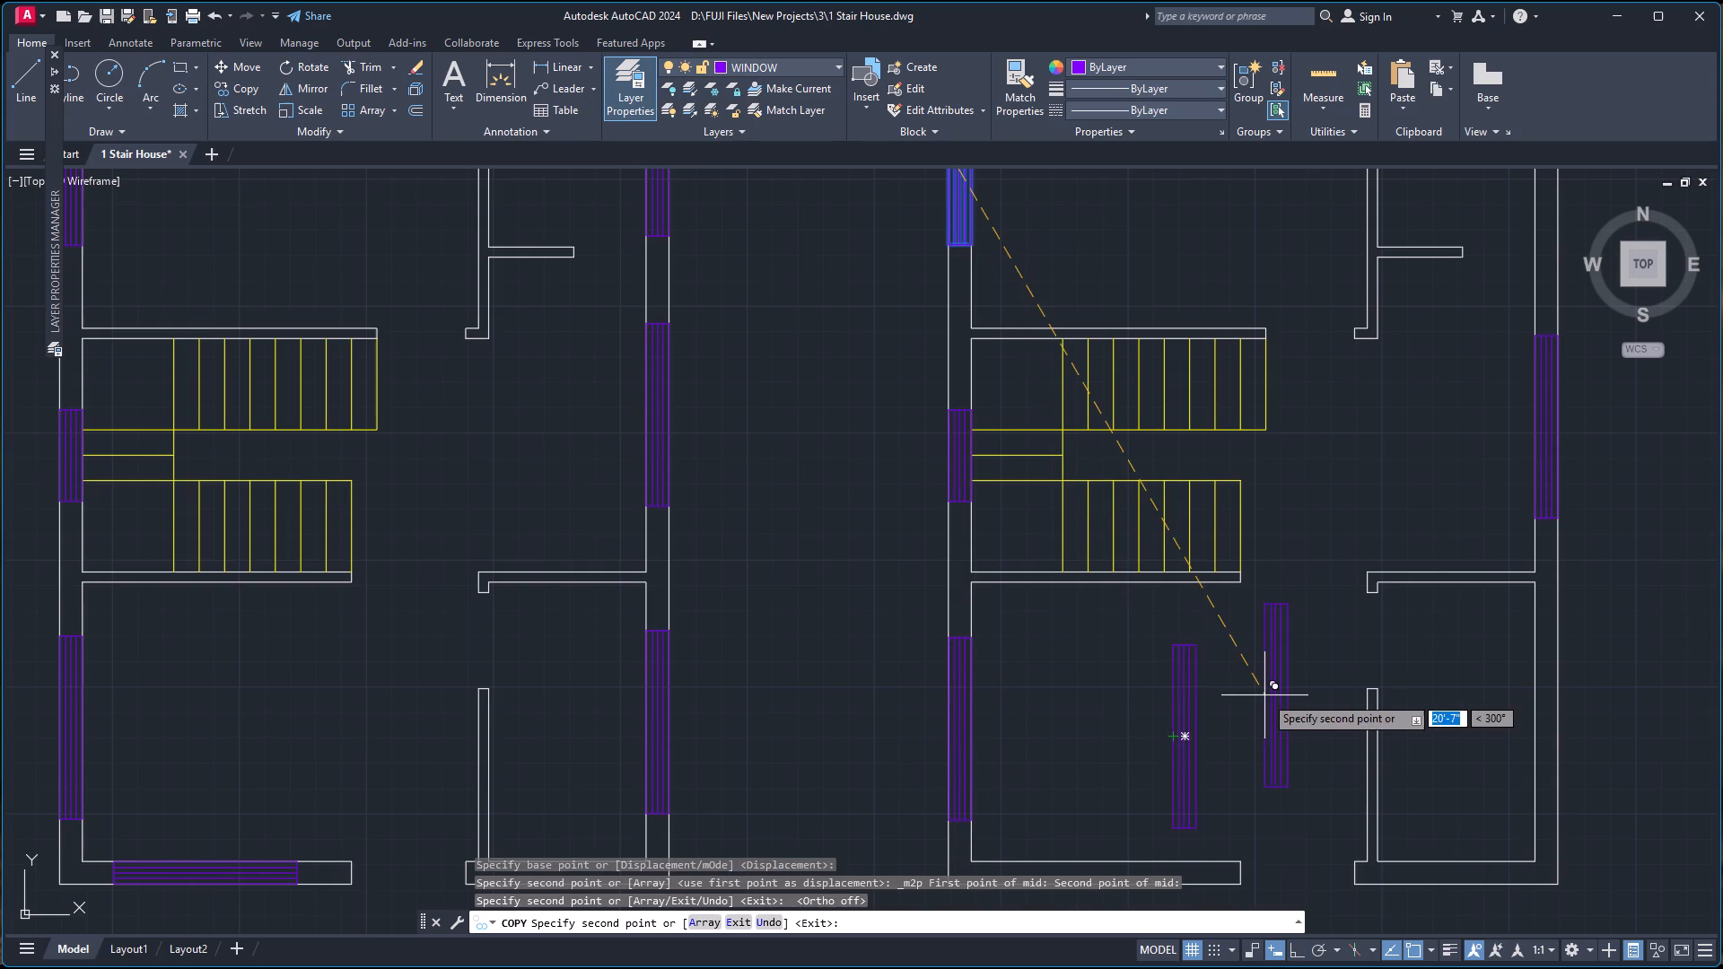
key("Escape")
Rotate the loose window 90° about its left edge's midpoint with Ortho on so it lies horizontal.
left_click(1192, 678)
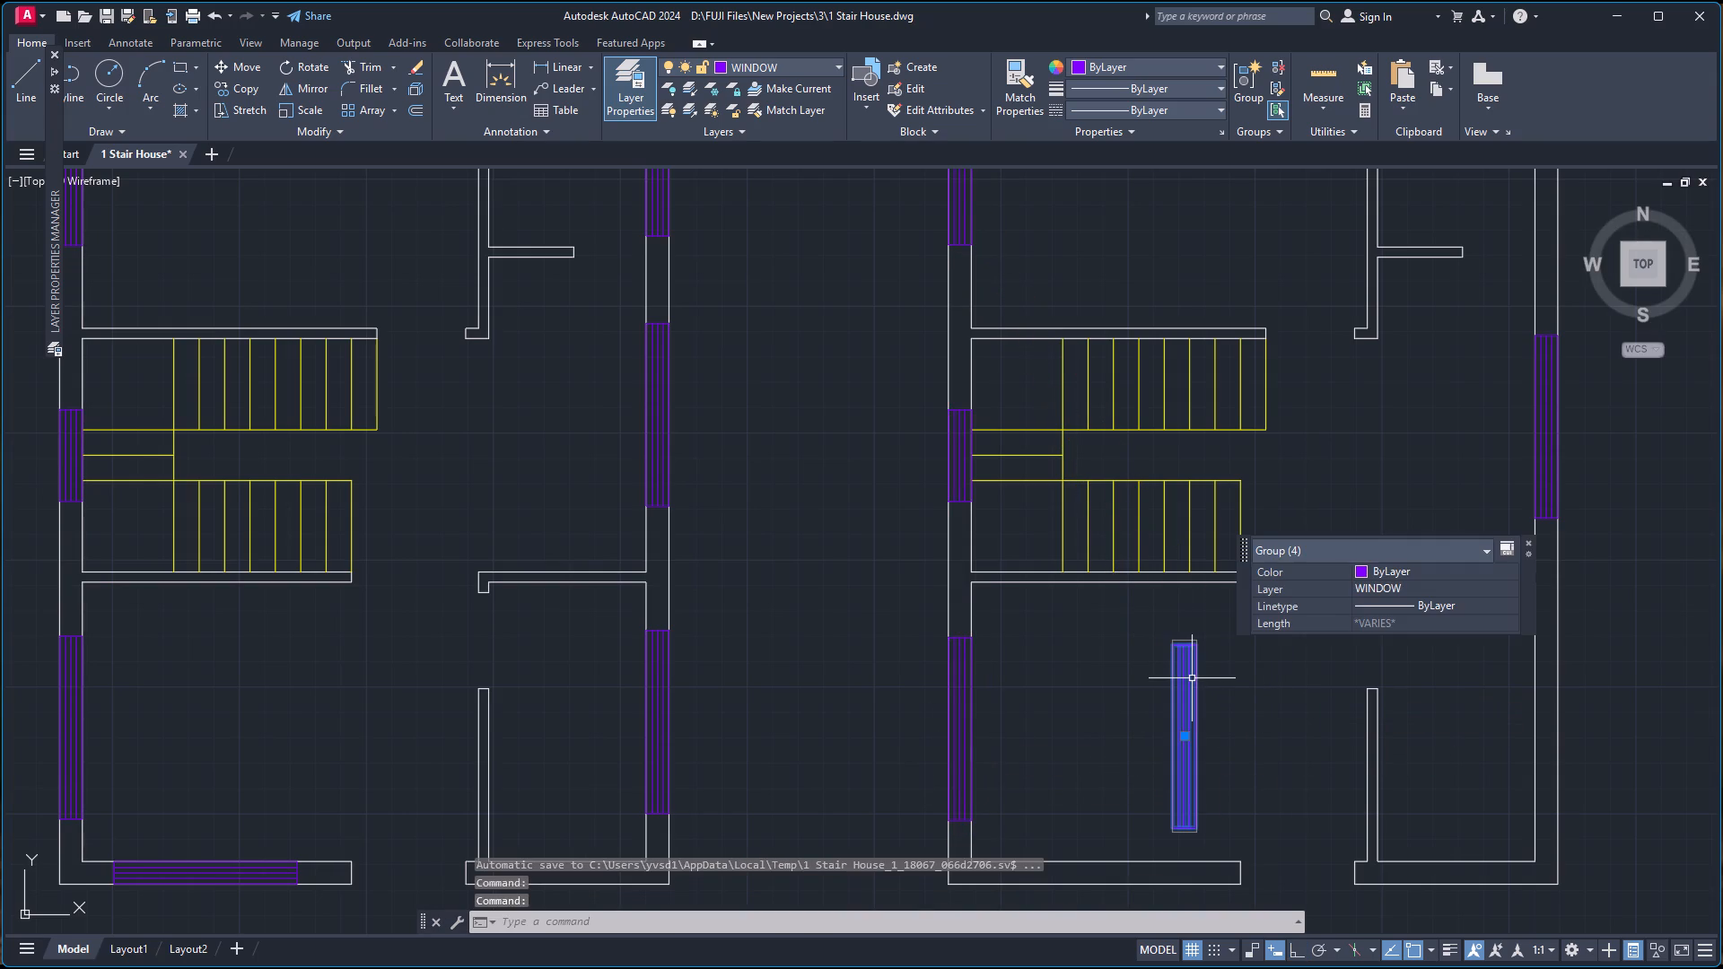
type("RO")
key("Return")
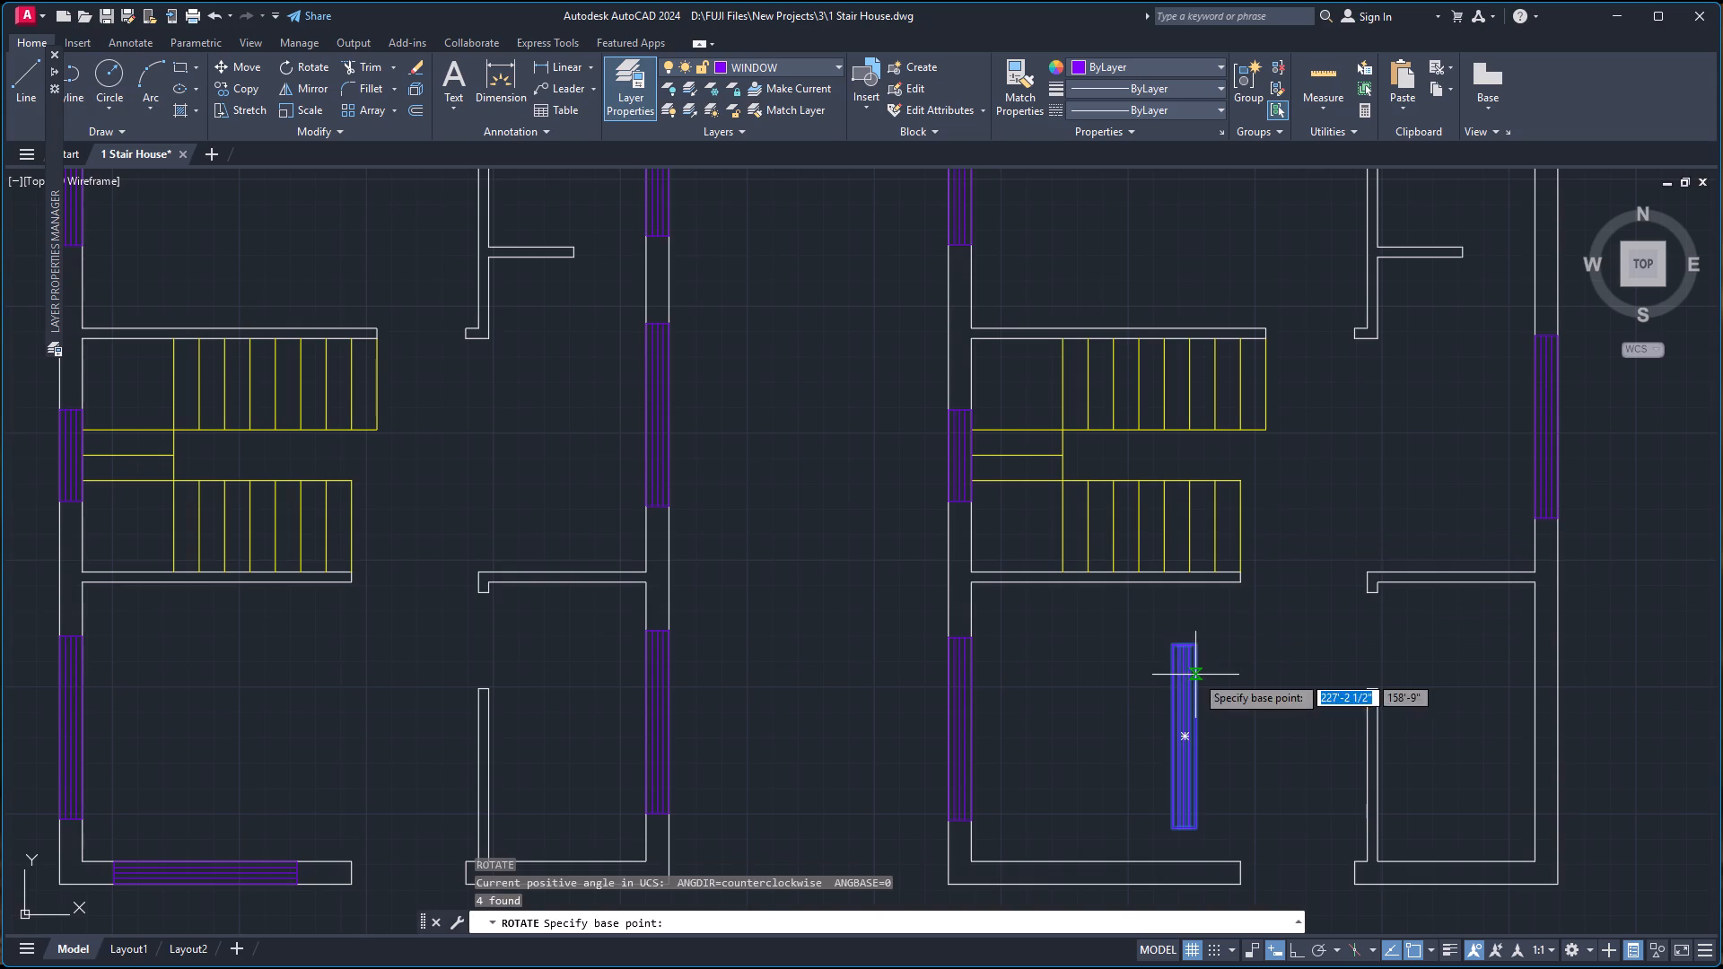
left_click(1172, 735)
key("F8")
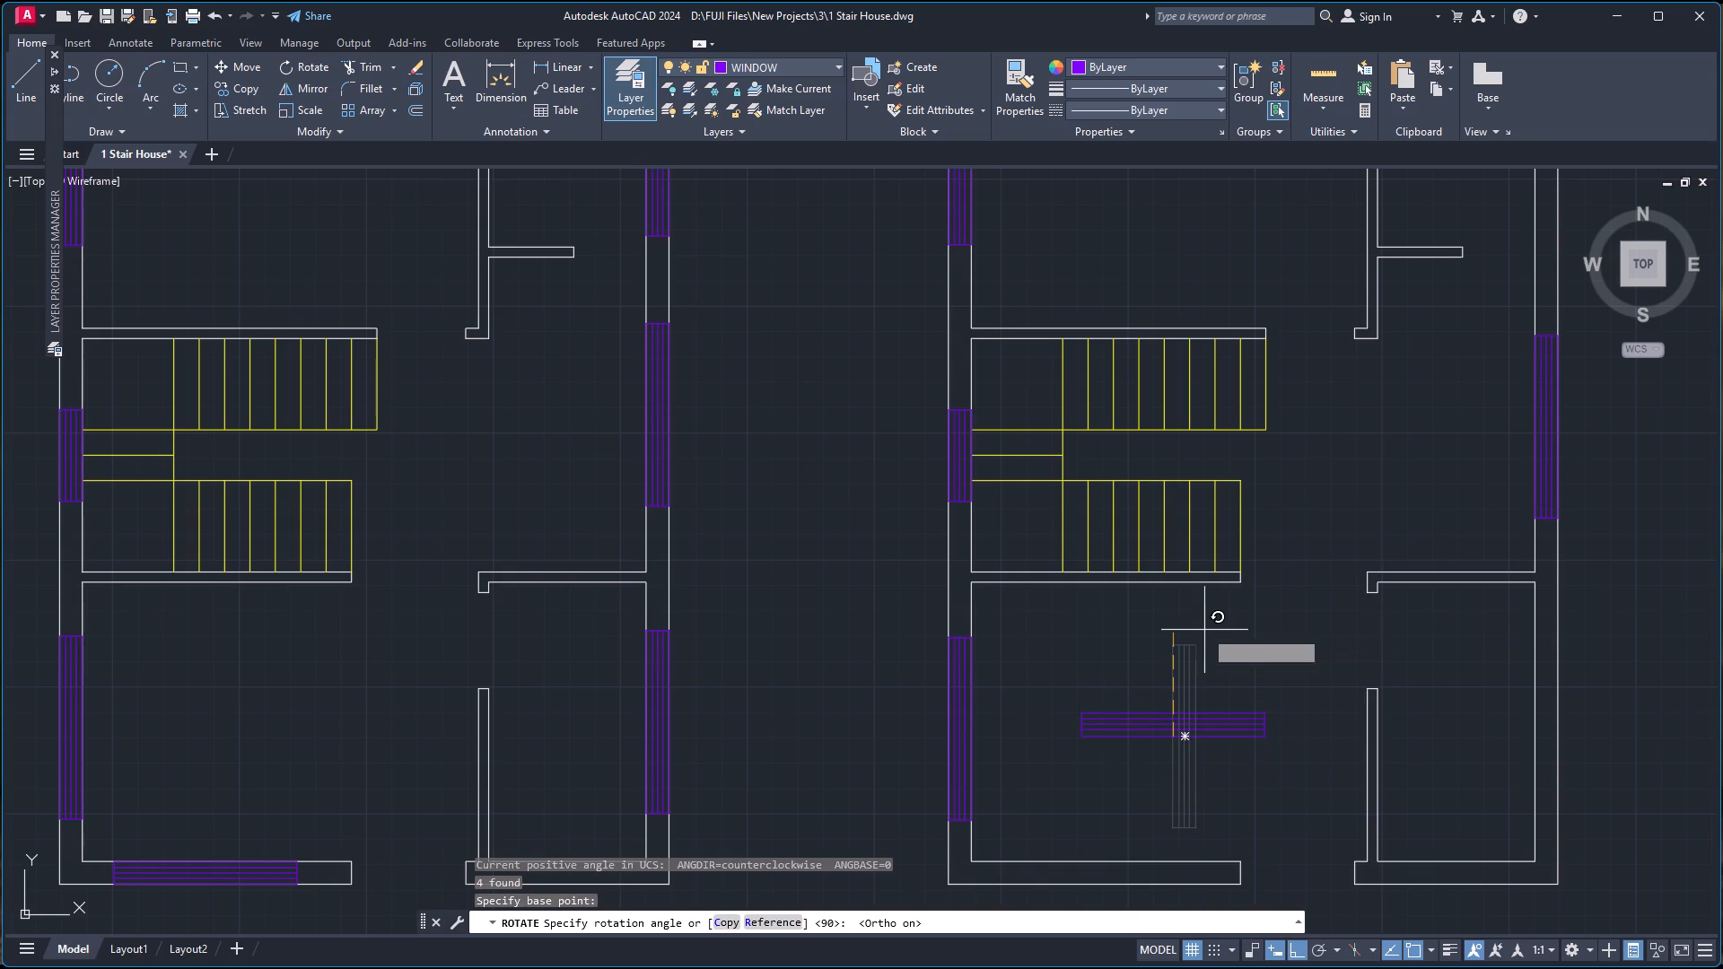
left_click(1191, 625)
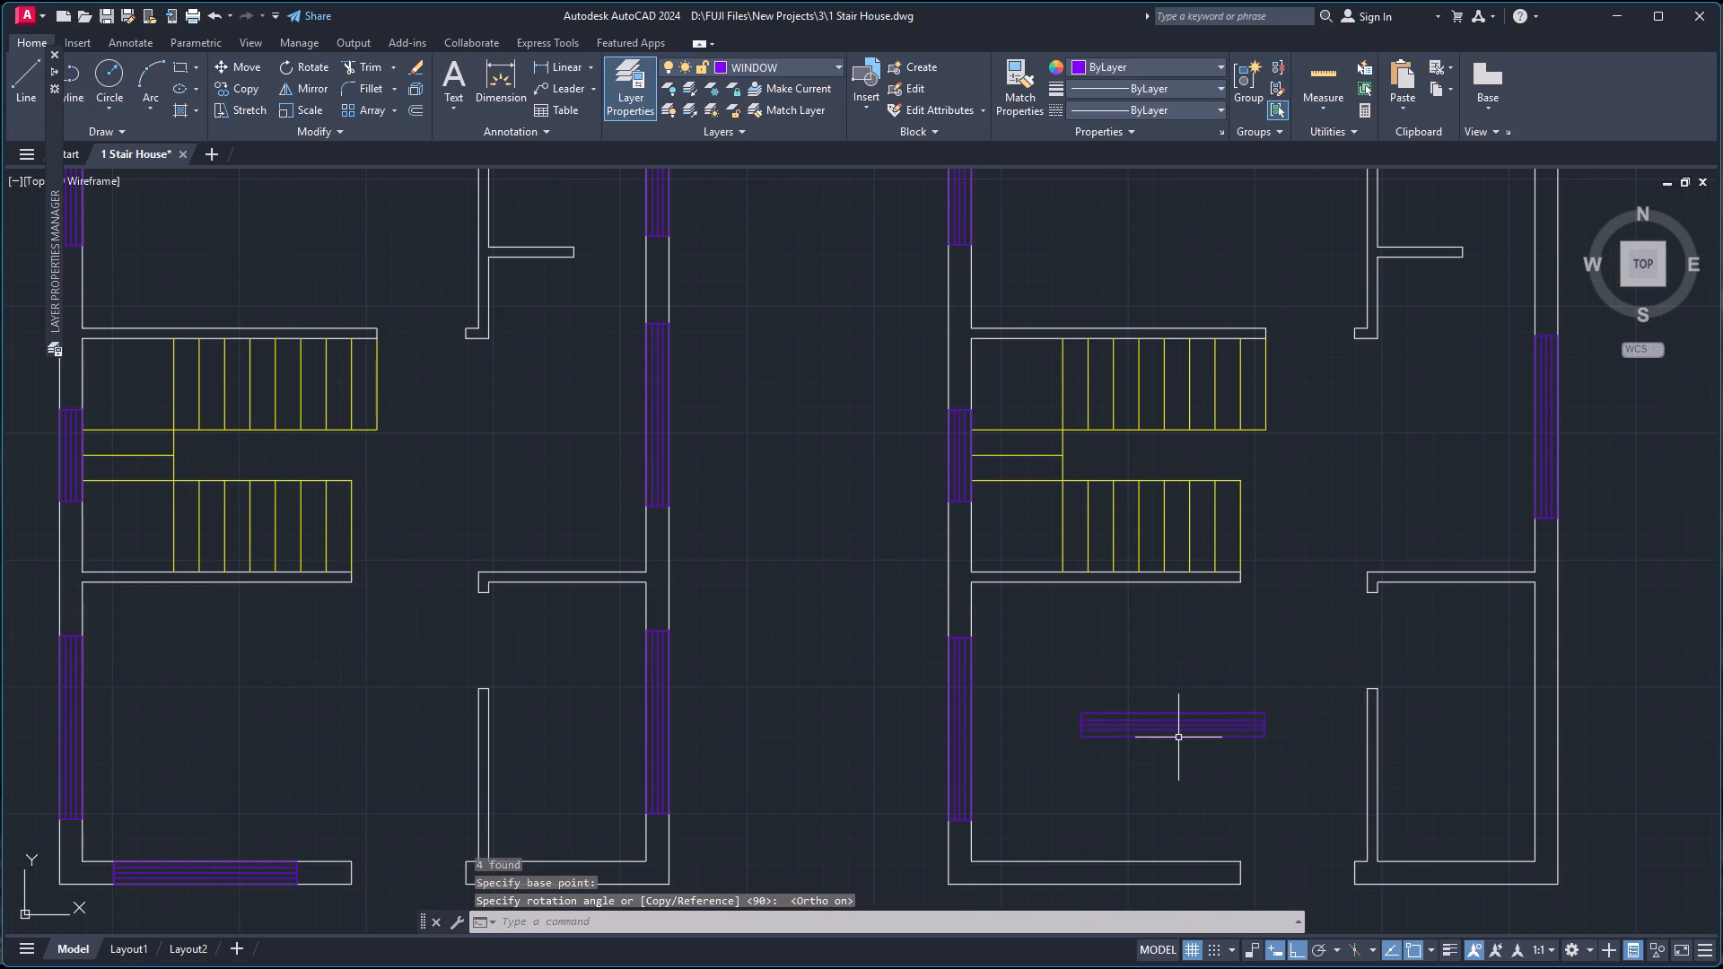
Copy the horizontal window from its lower edge's midpoint into the duplicate's lower-left bottom wall, using Mid Between 2 Points between the wall's outer ends, and finish copying.
left_click(1178, 737)
type("CO")
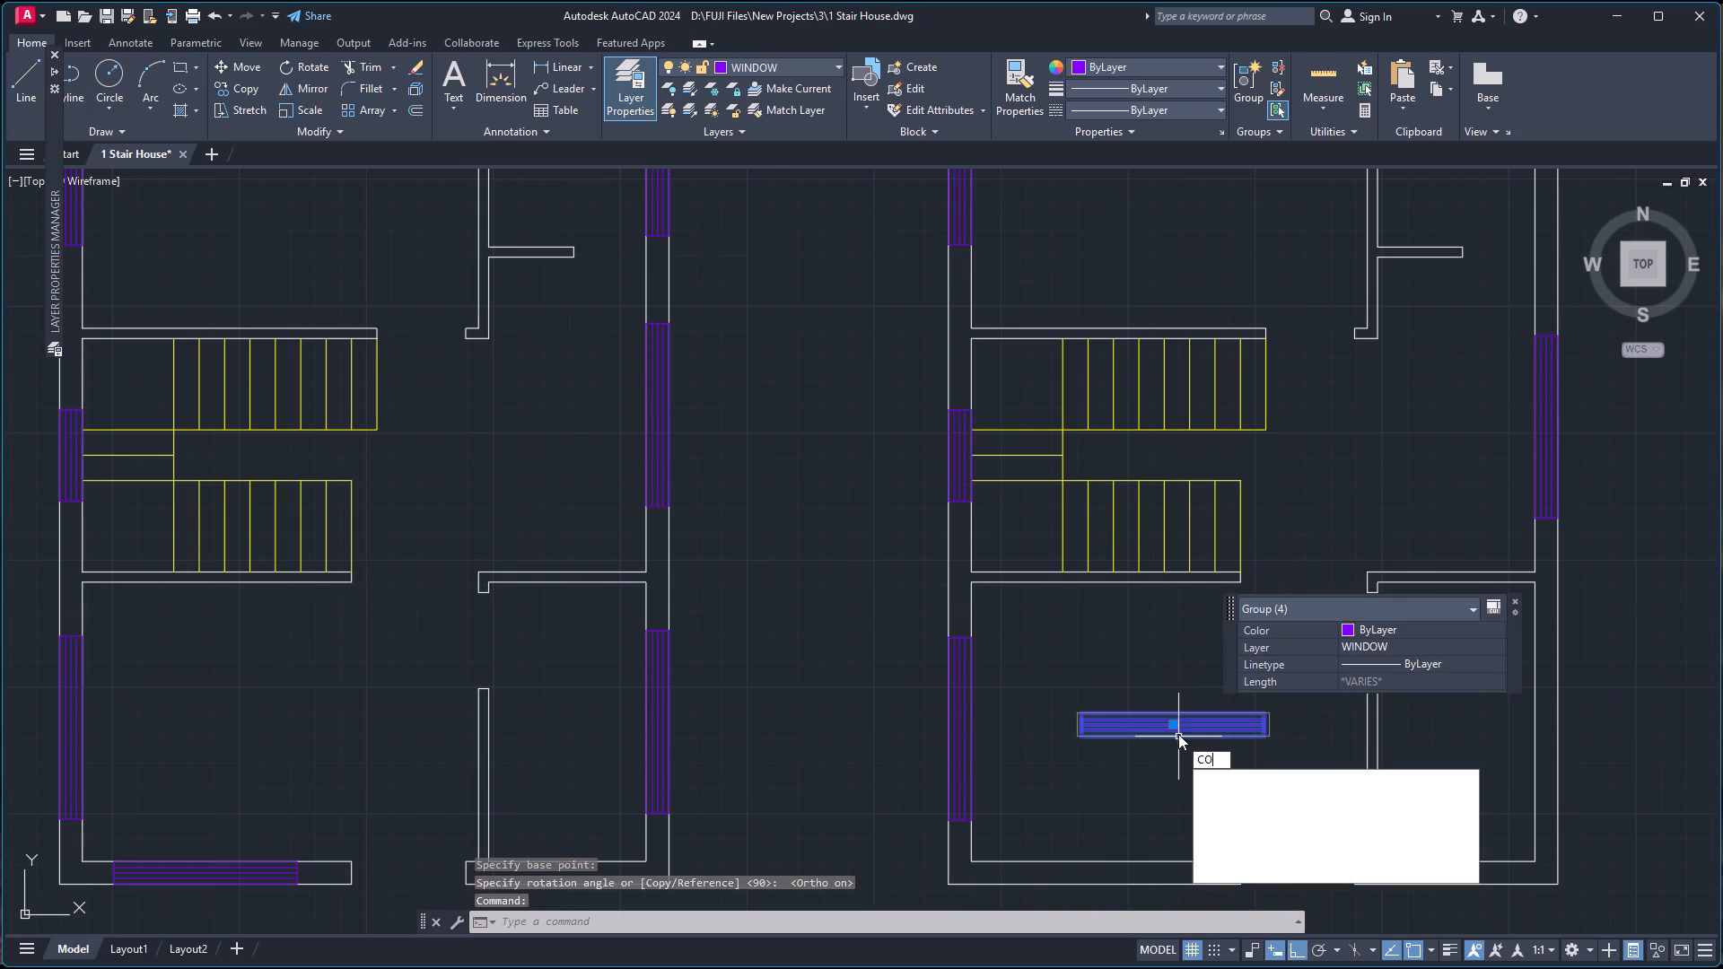
key("Return")
scroll(1178, 734, "up", 1)
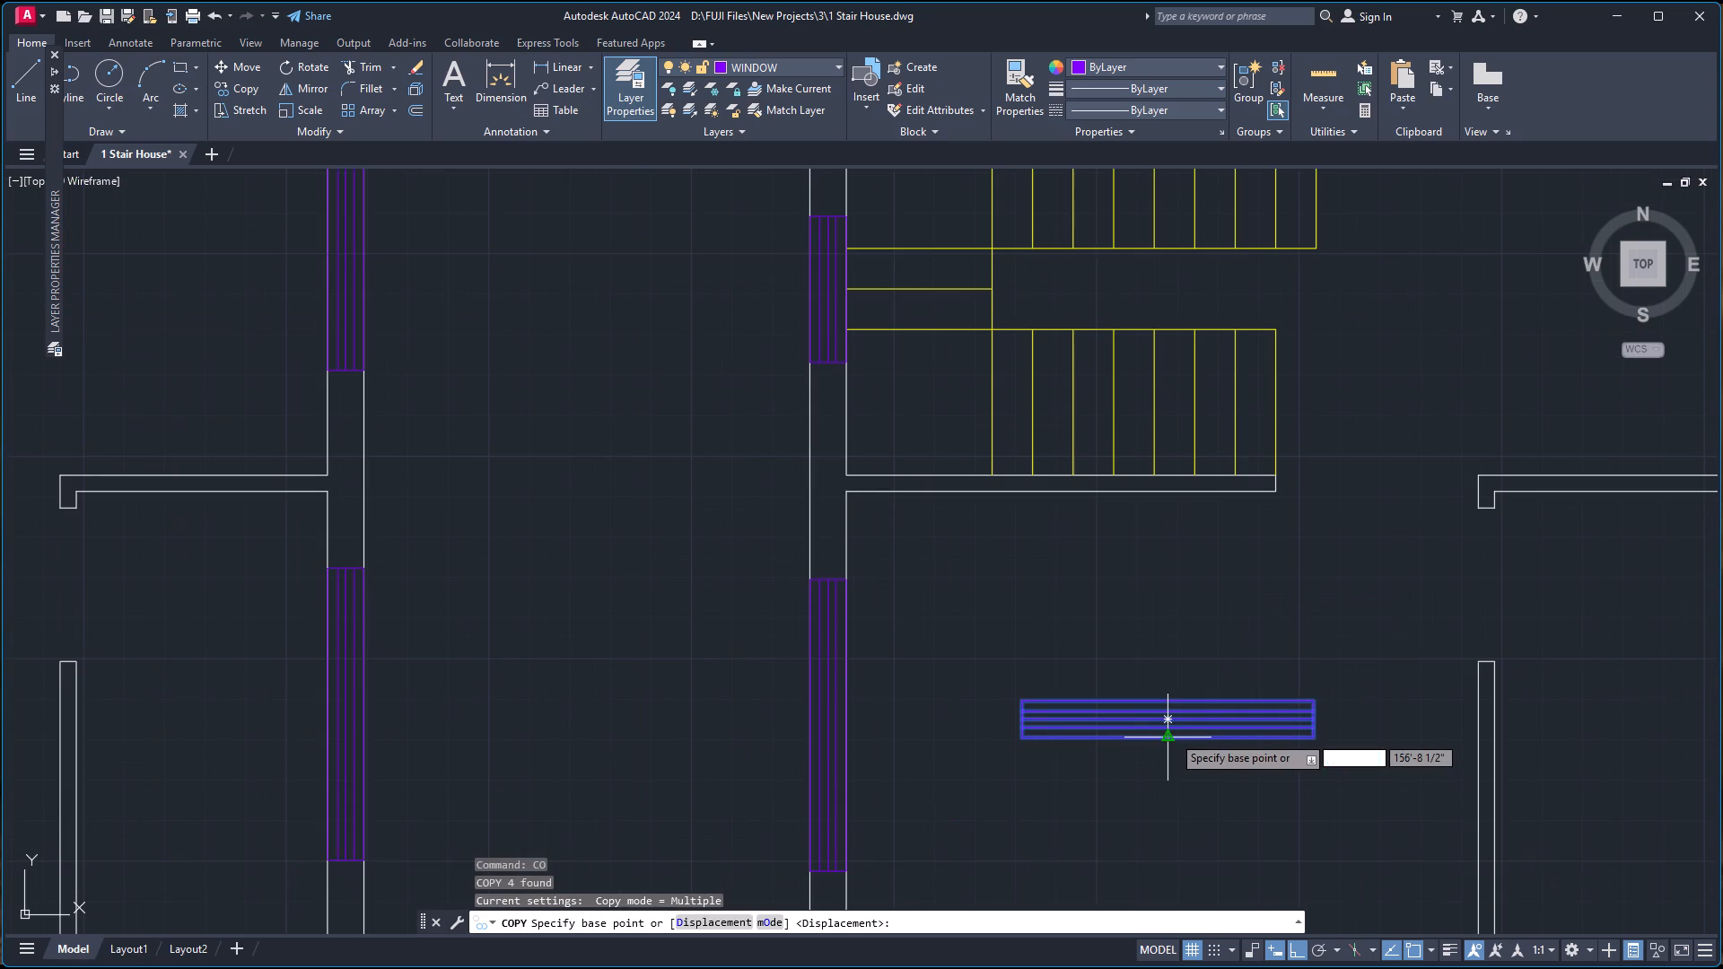
left_click(1169, 735)
scroll(1165, 671, "down", 4)
scroll(1159, 696, "up", 3)
right_click(1144, 725)
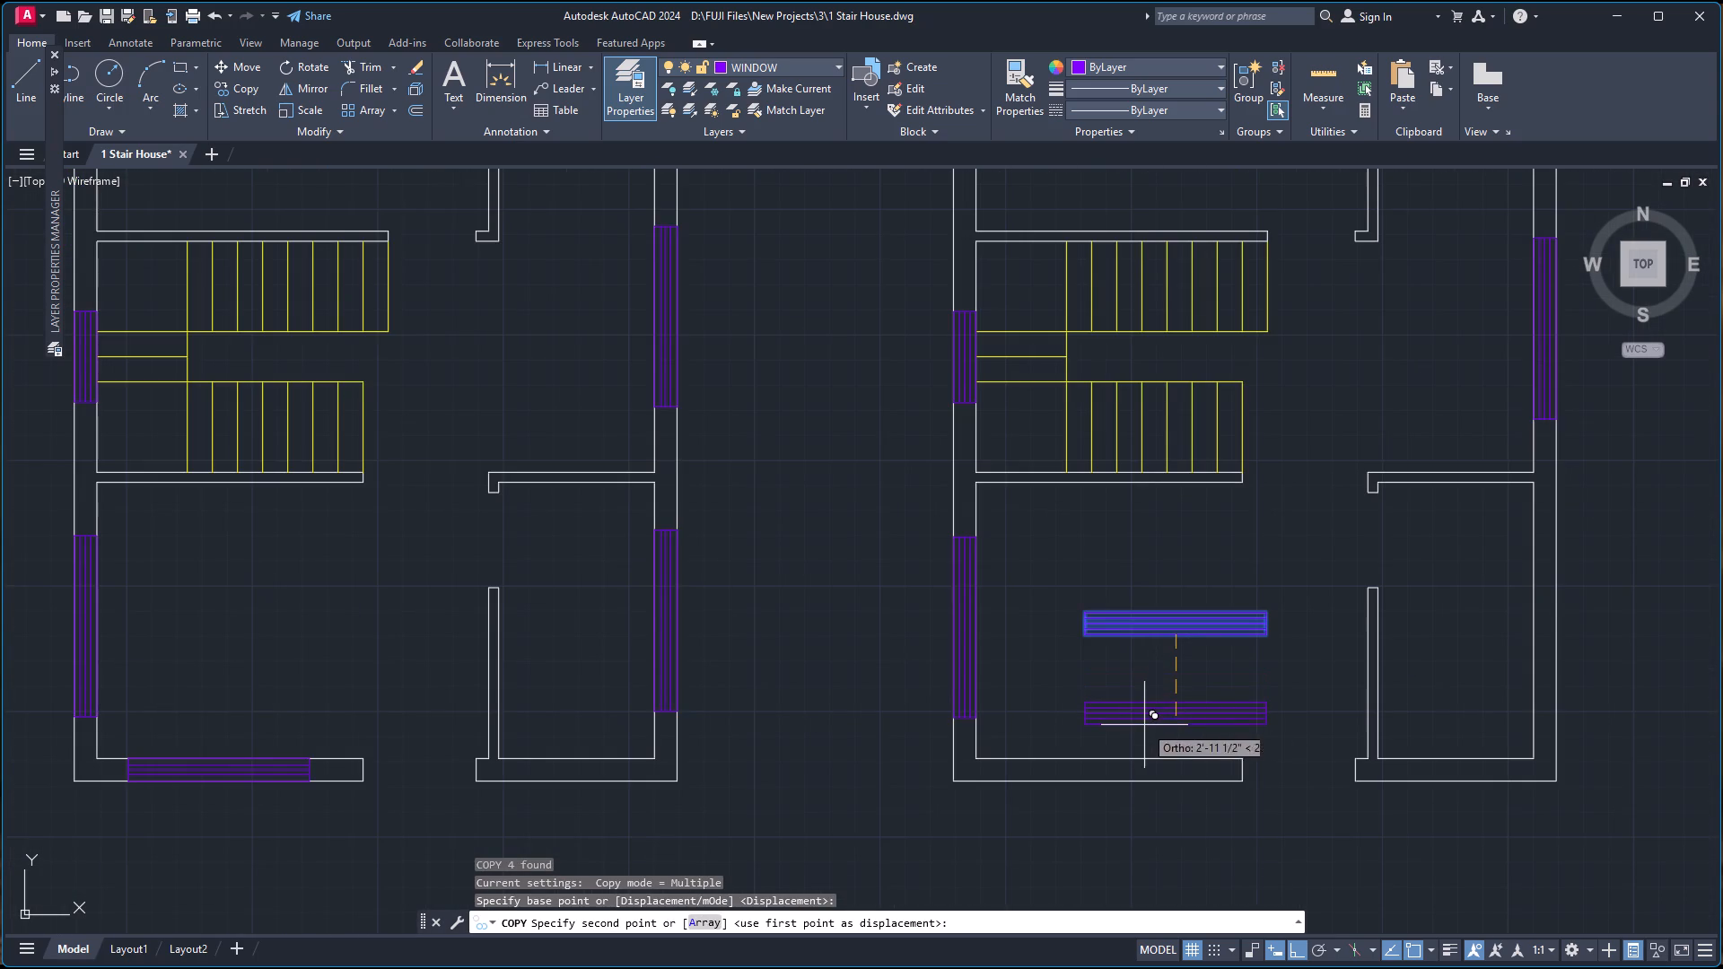
left_click(1191, 824)
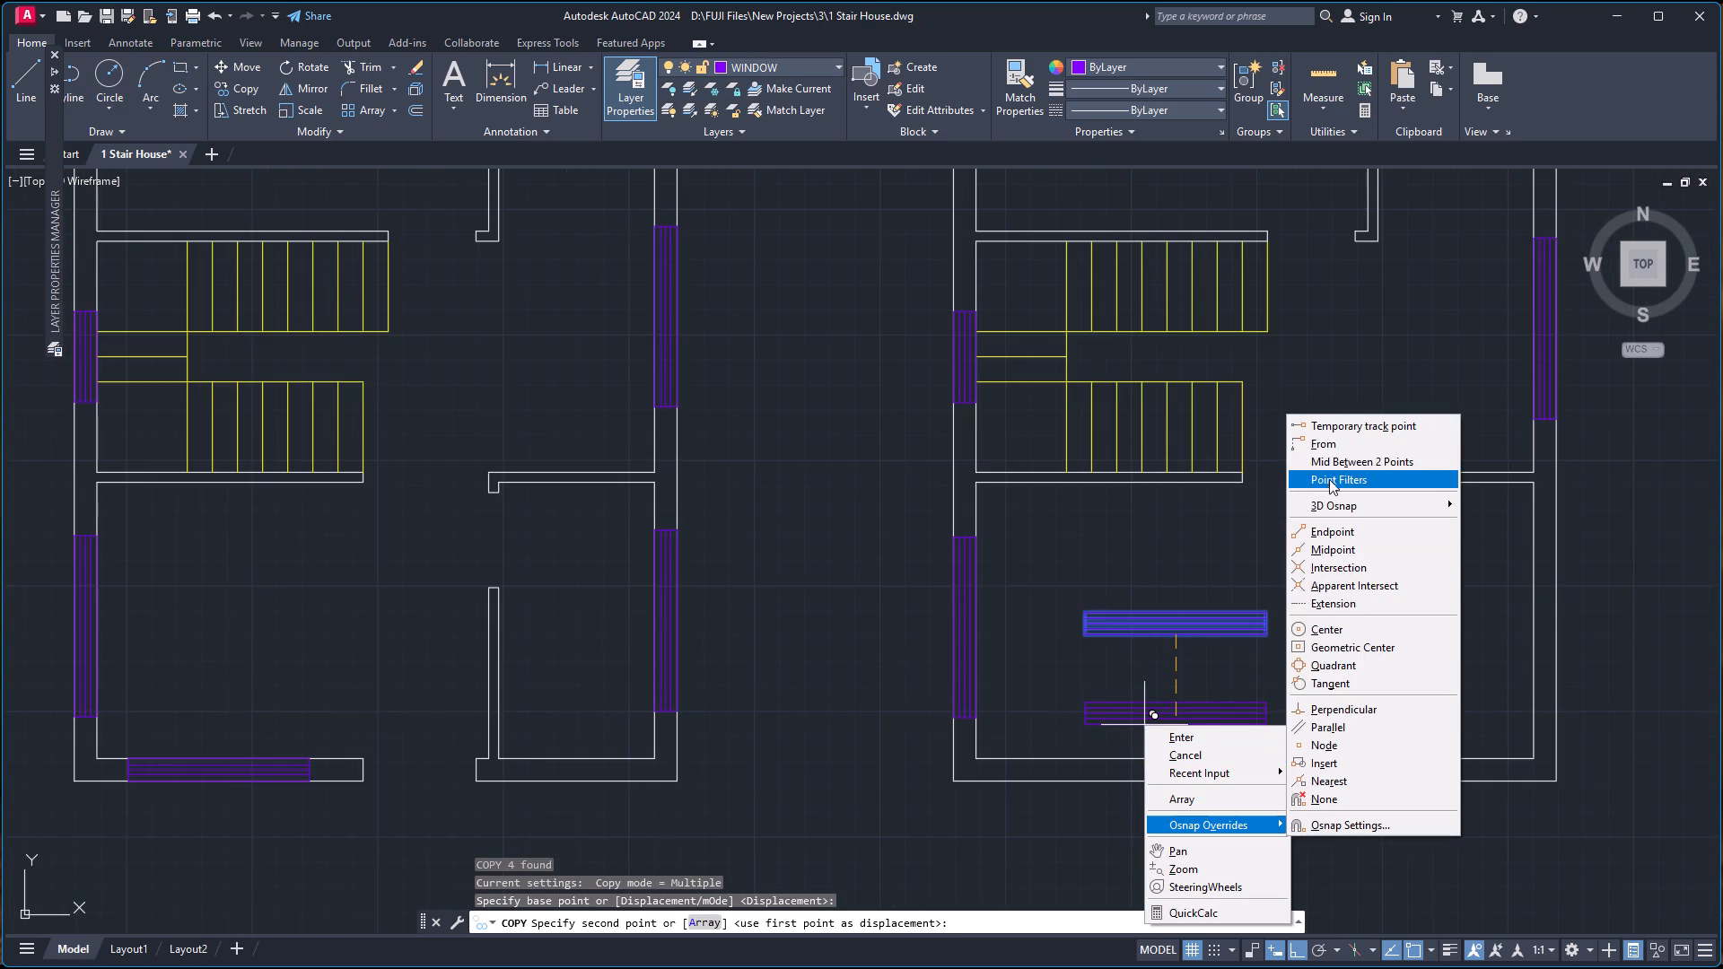
left_click(1341, 461)
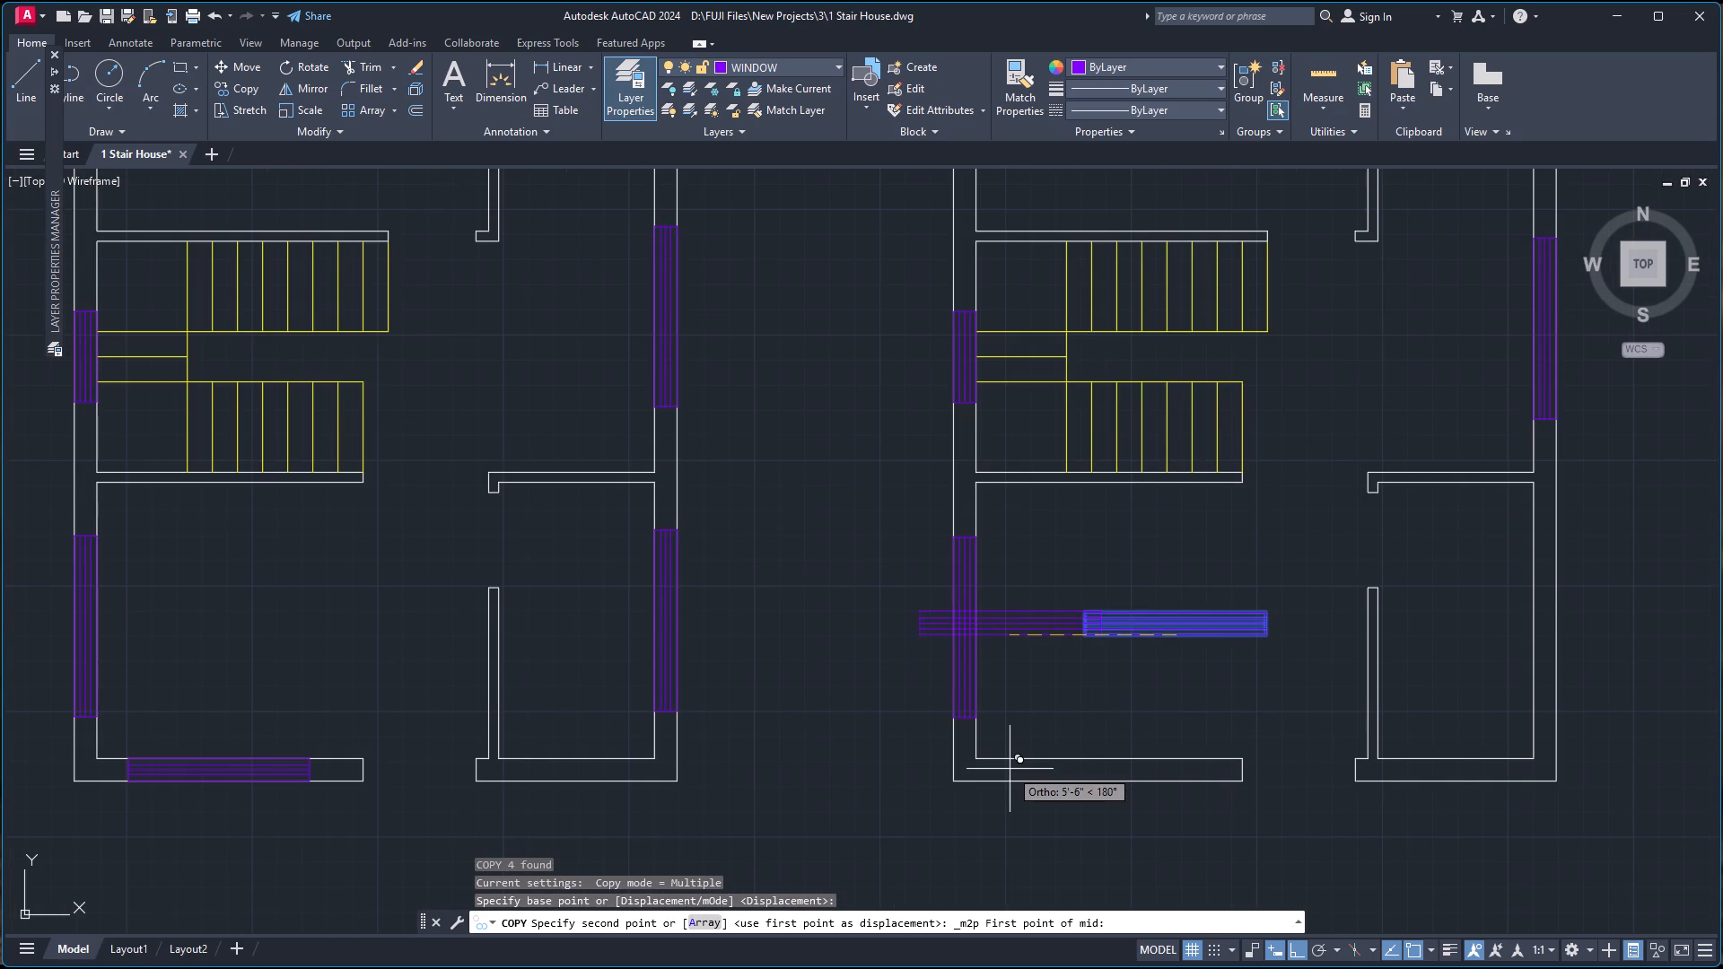
left_click(955, 784)
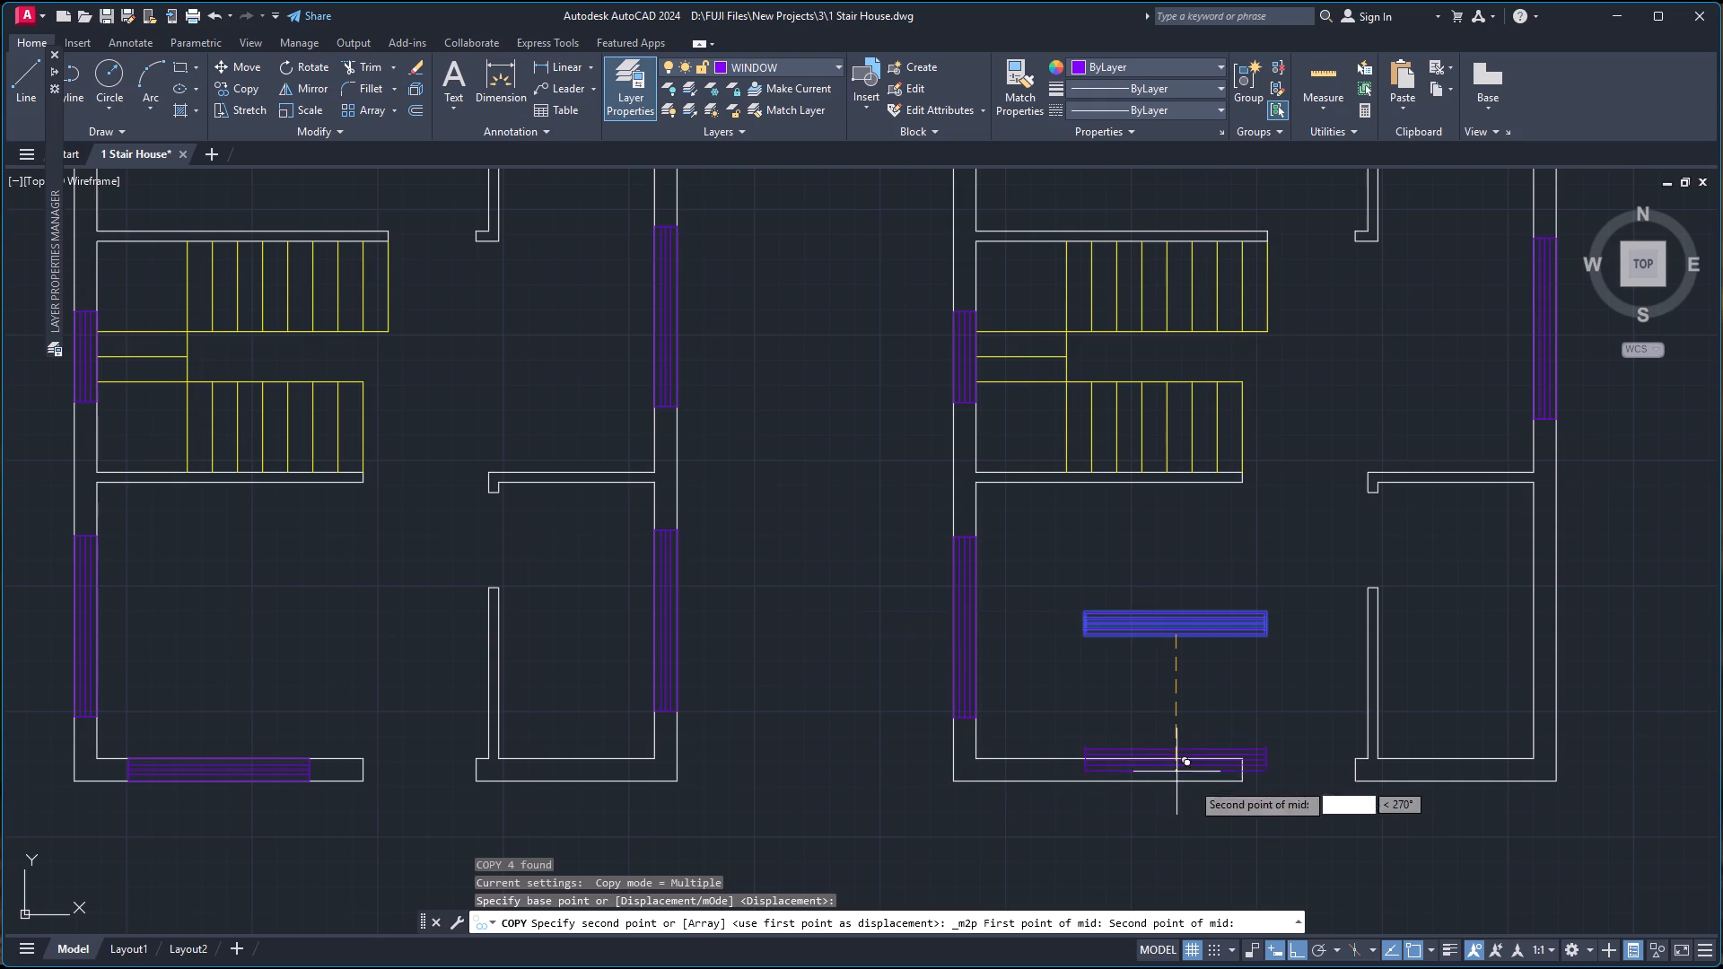
left_click(1242, 781)
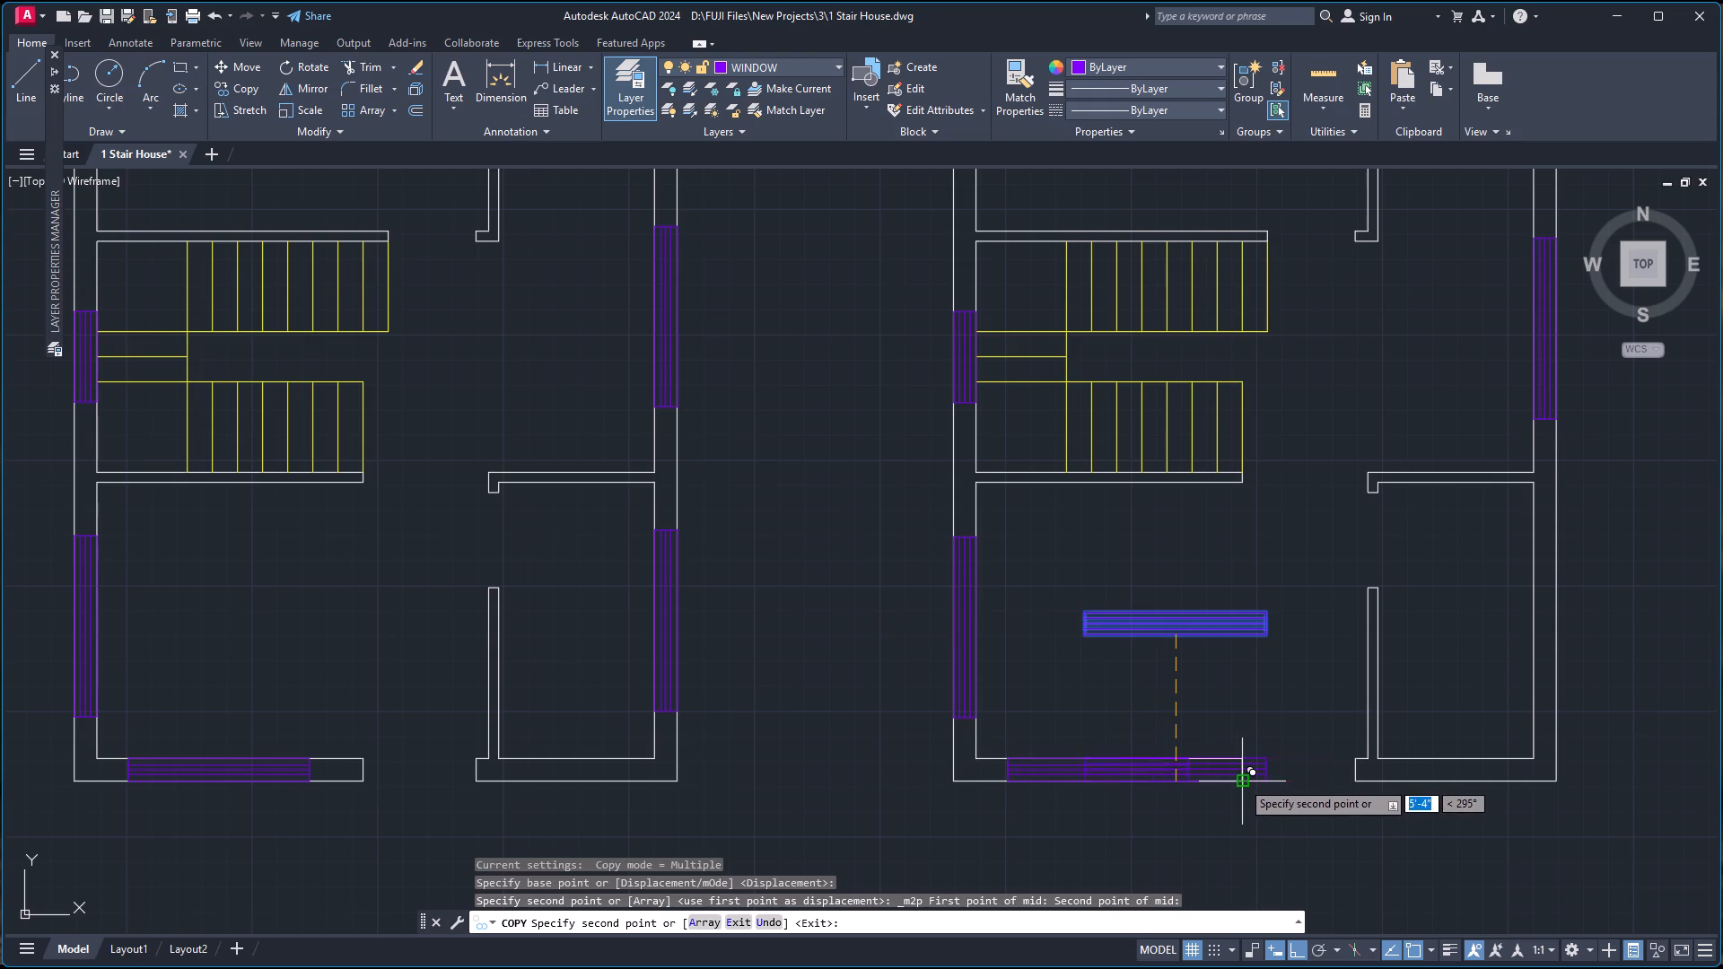
key("Escape")
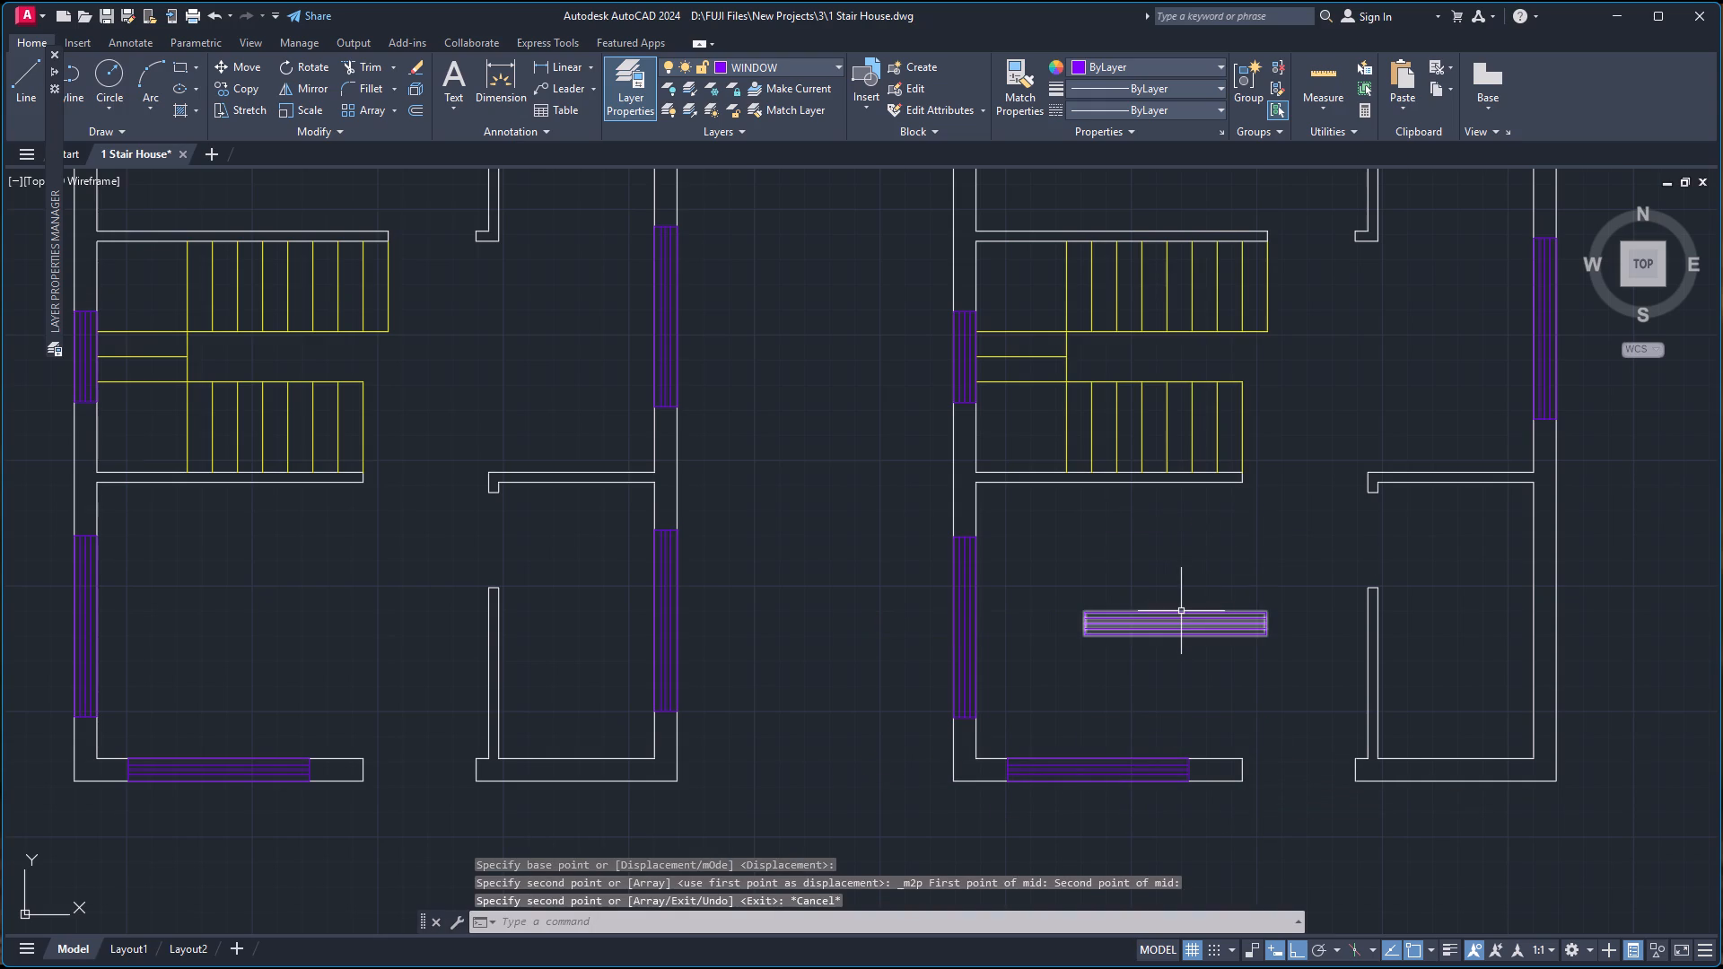
Delete the spare horizontal window standing loose in the duplicate's lower-left room.
left_click(1181, 612)
key("Delete")
Delete the right wall's inner WALL line in the duplicate's lower-right room.
scroll(1184, 589, "down", 3)
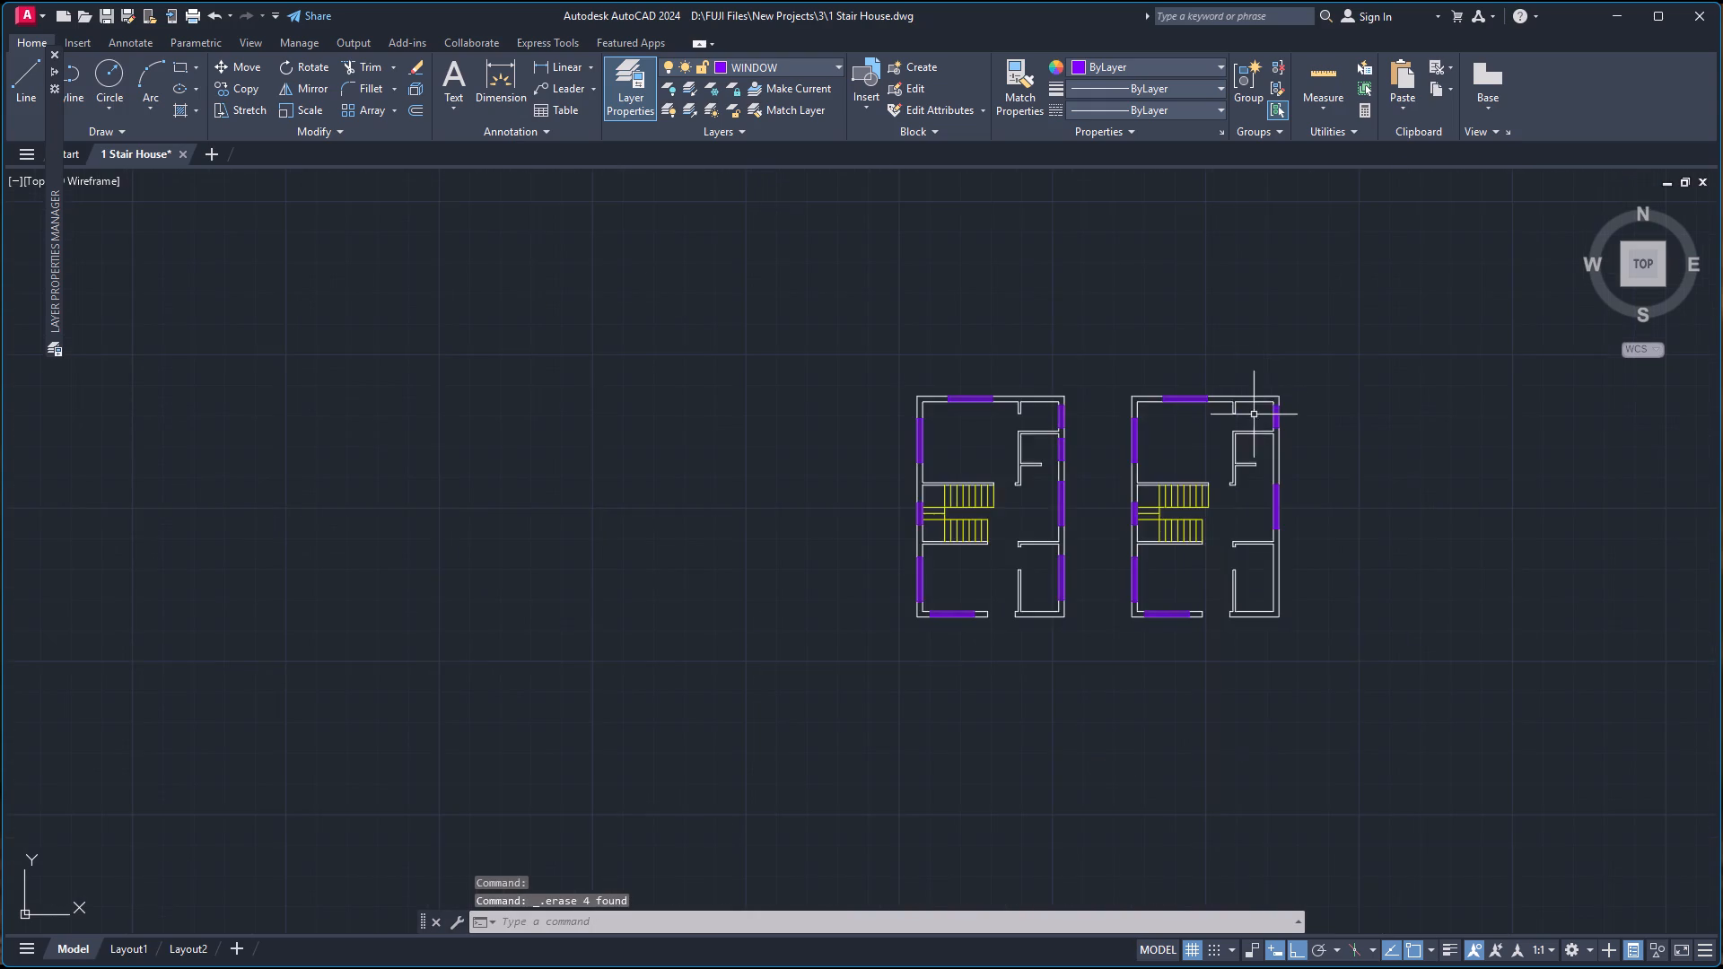
scroll(1267, 364, "up", 2)
scroll(1266, 406, "down", 2)
scroll(1264, 529, "up", 1)
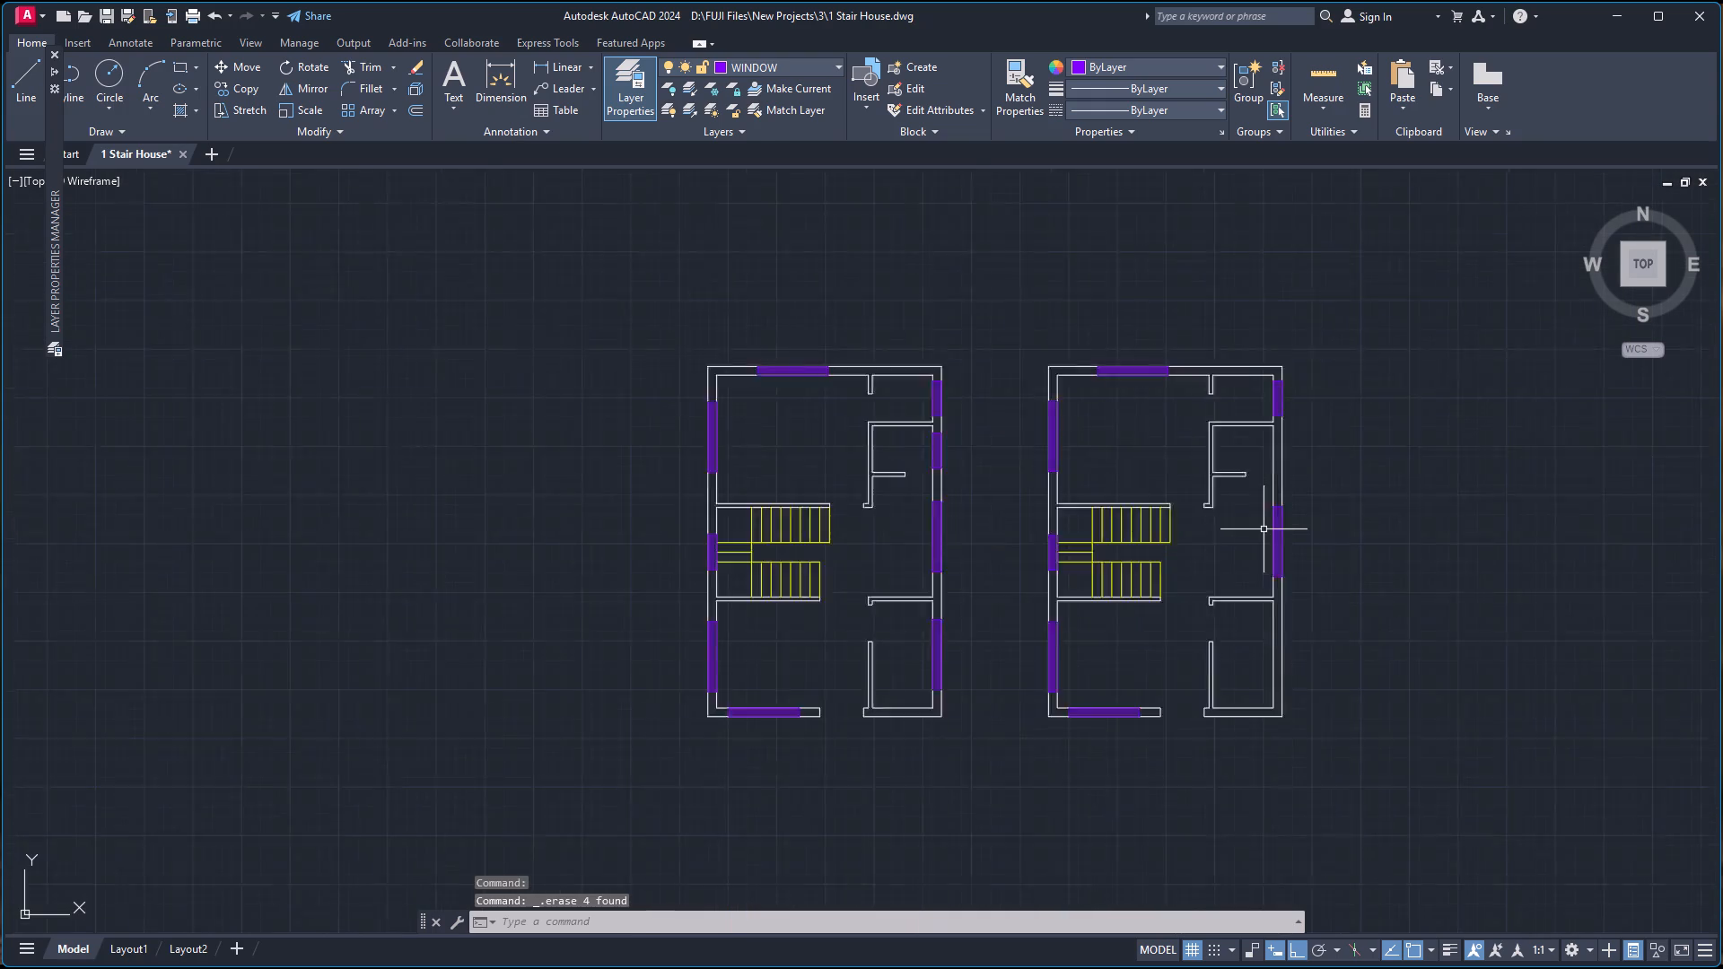
scroll(1264, 529, "up", 1)
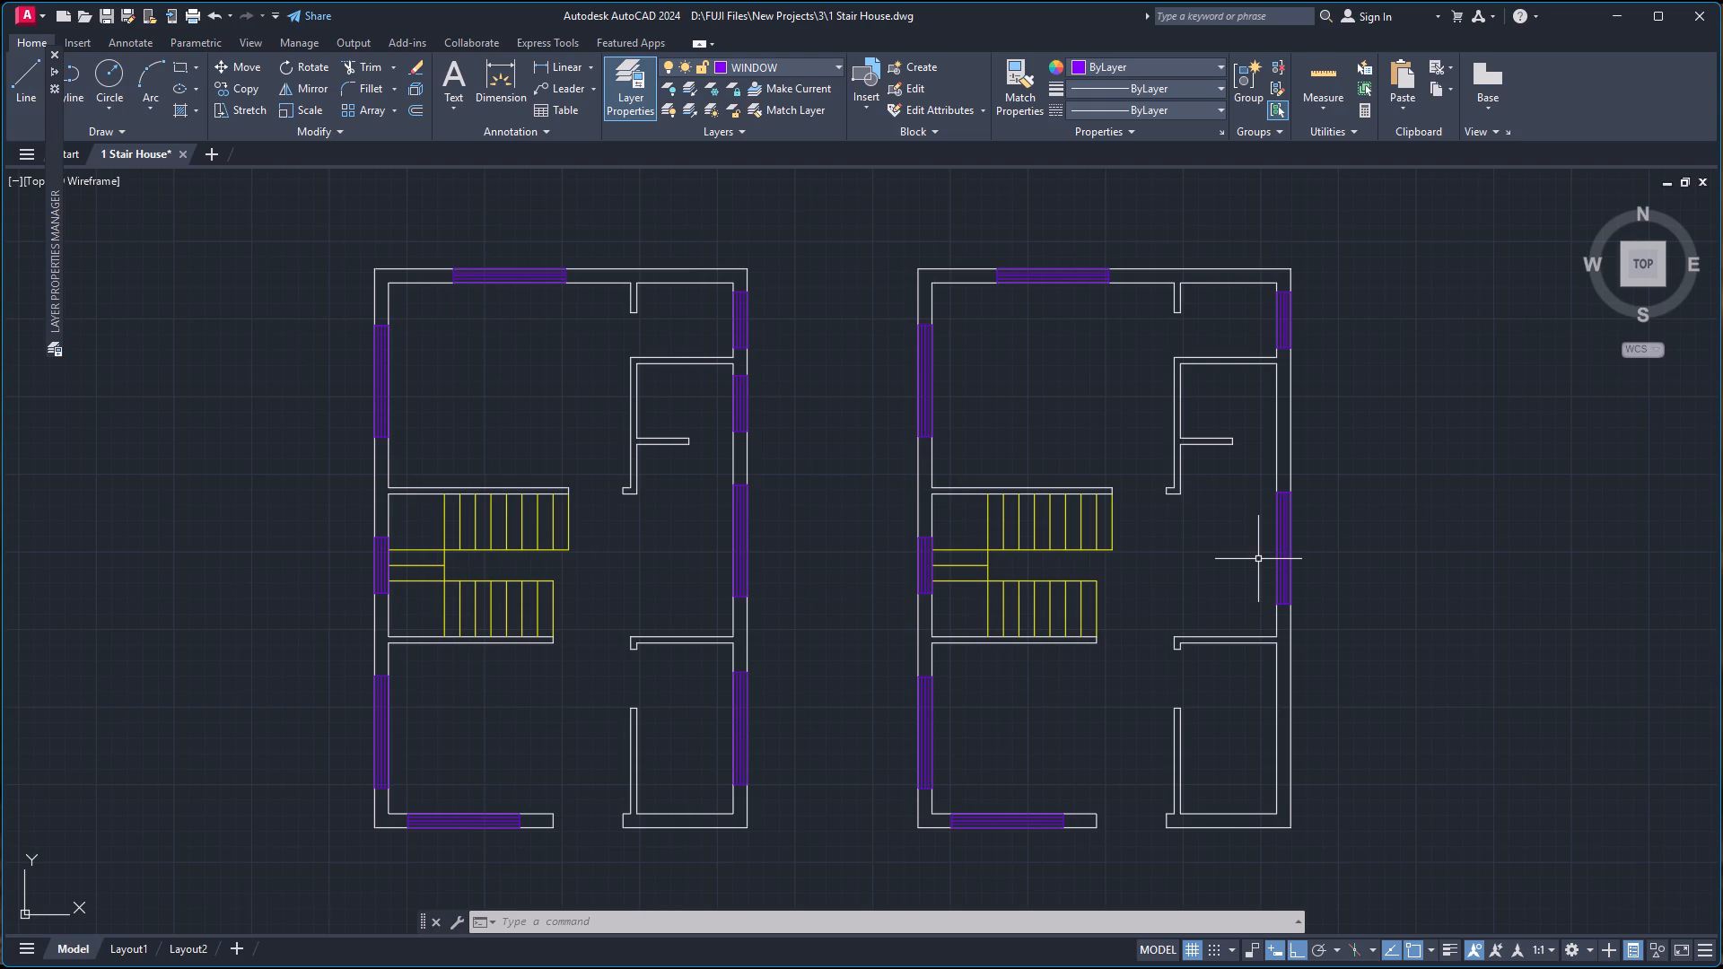
scroll(1205, 770, "up", 1)
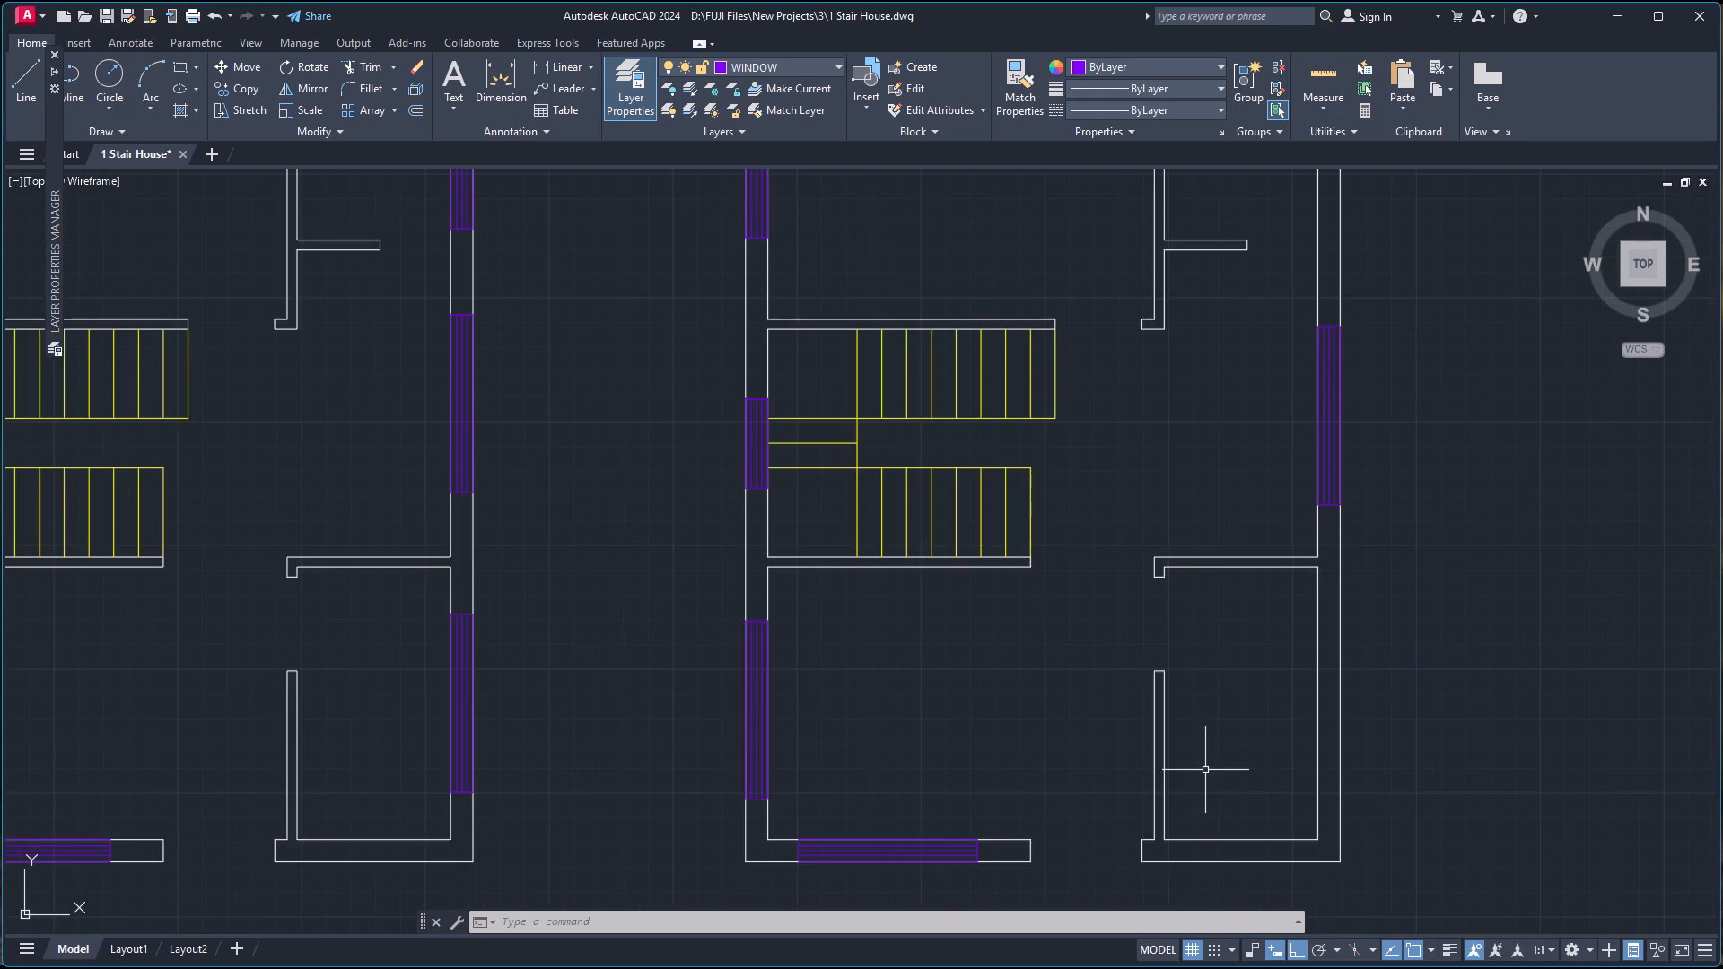
scroll(1206, 770, "up", 1)
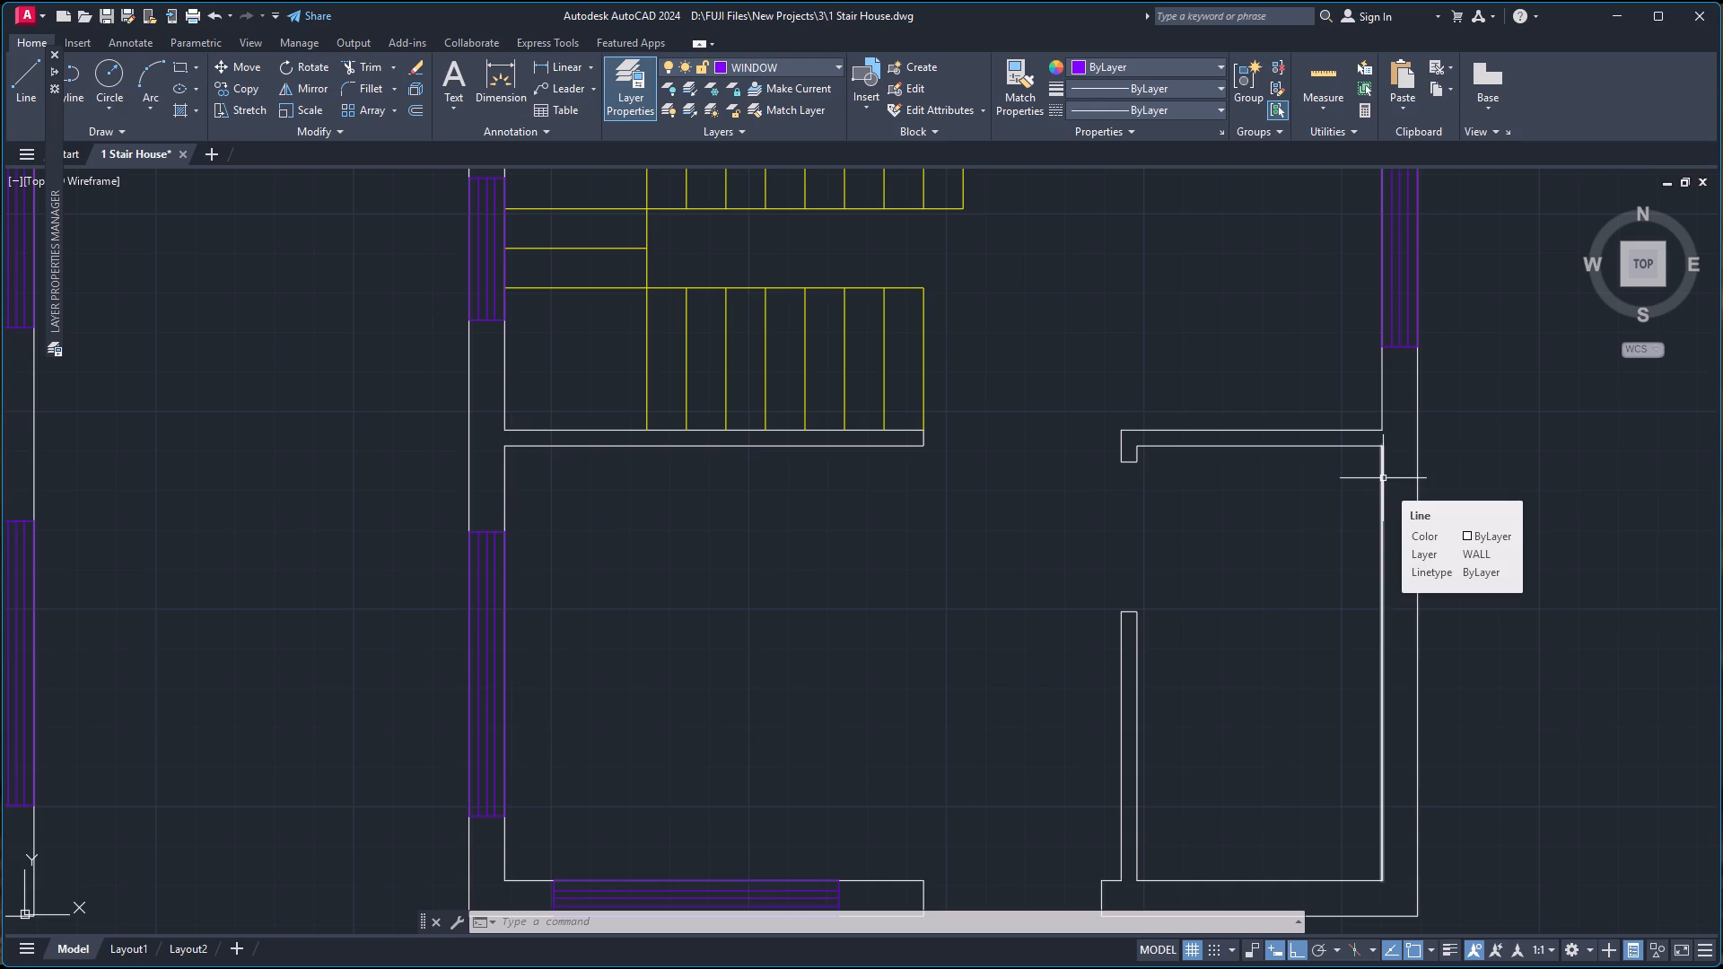
key("Print")
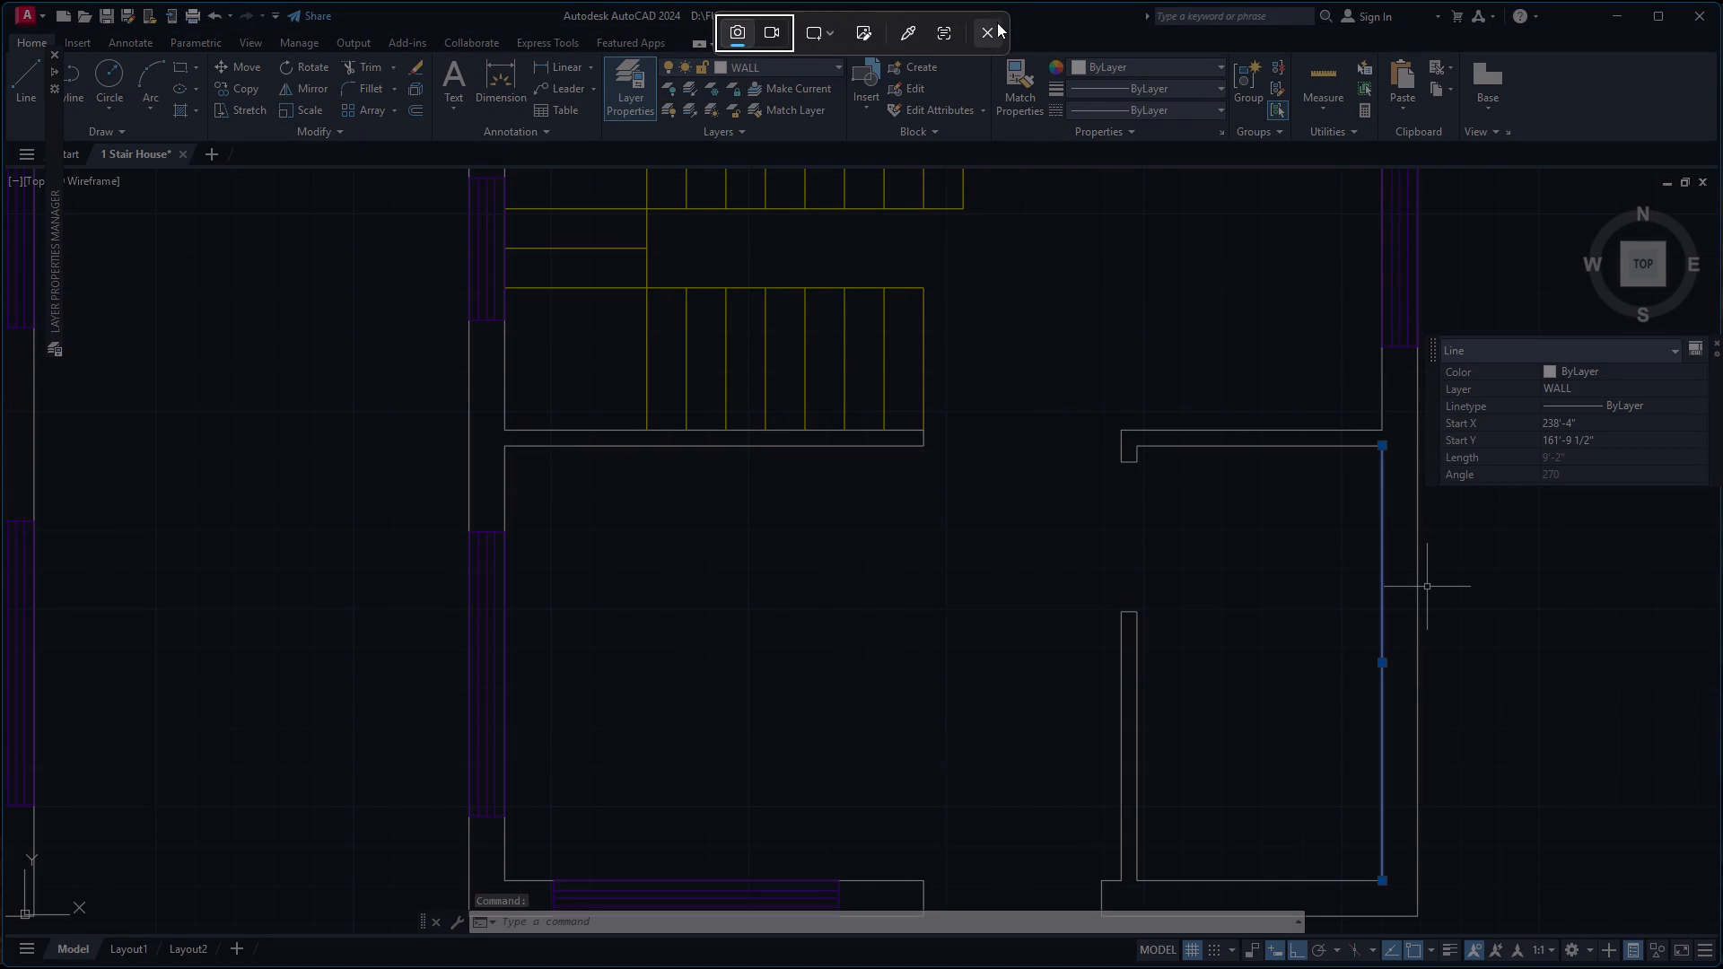
left_click(996, 25)
key("Delete")
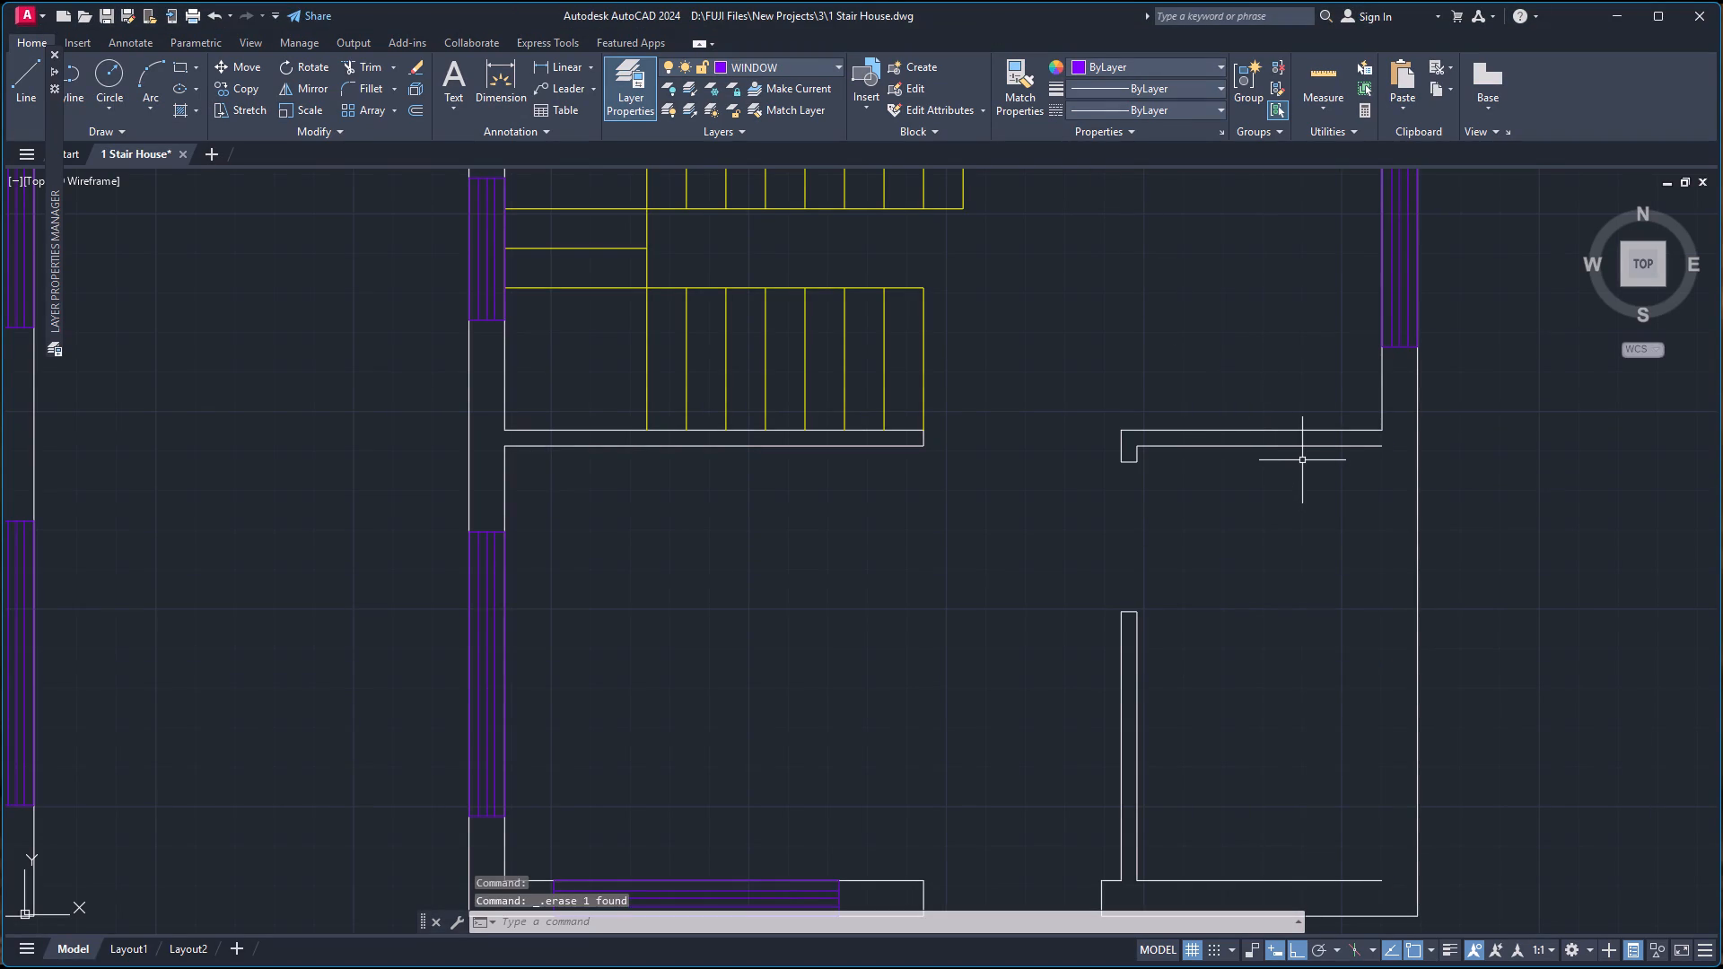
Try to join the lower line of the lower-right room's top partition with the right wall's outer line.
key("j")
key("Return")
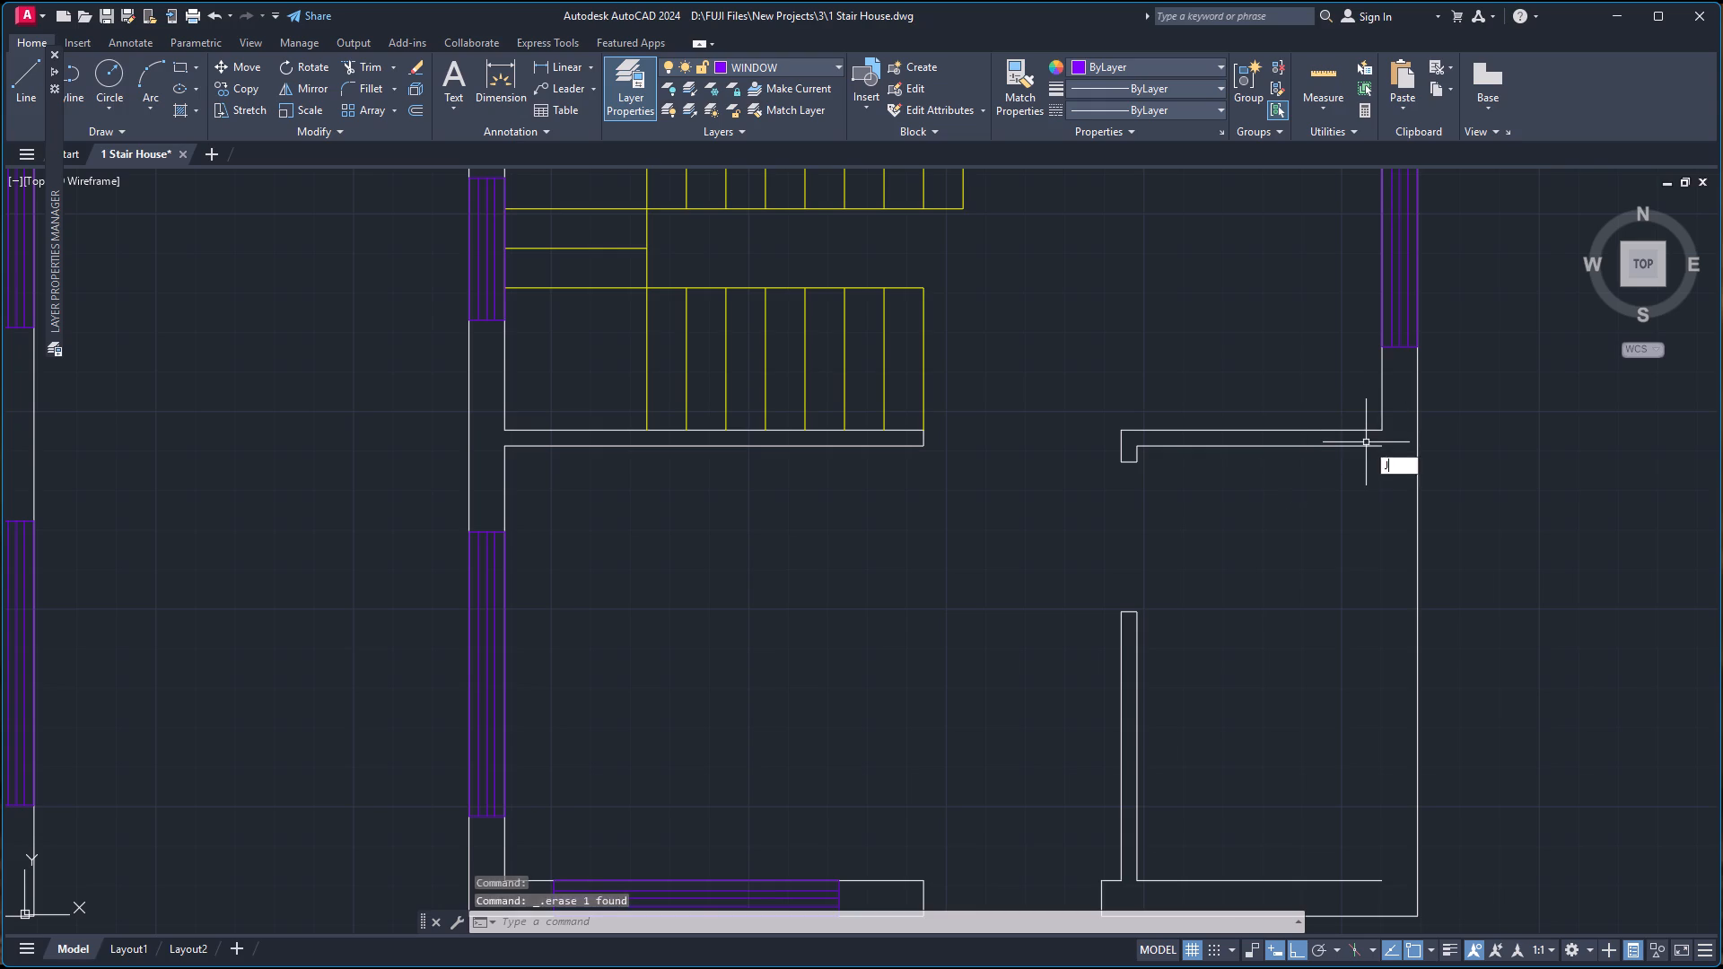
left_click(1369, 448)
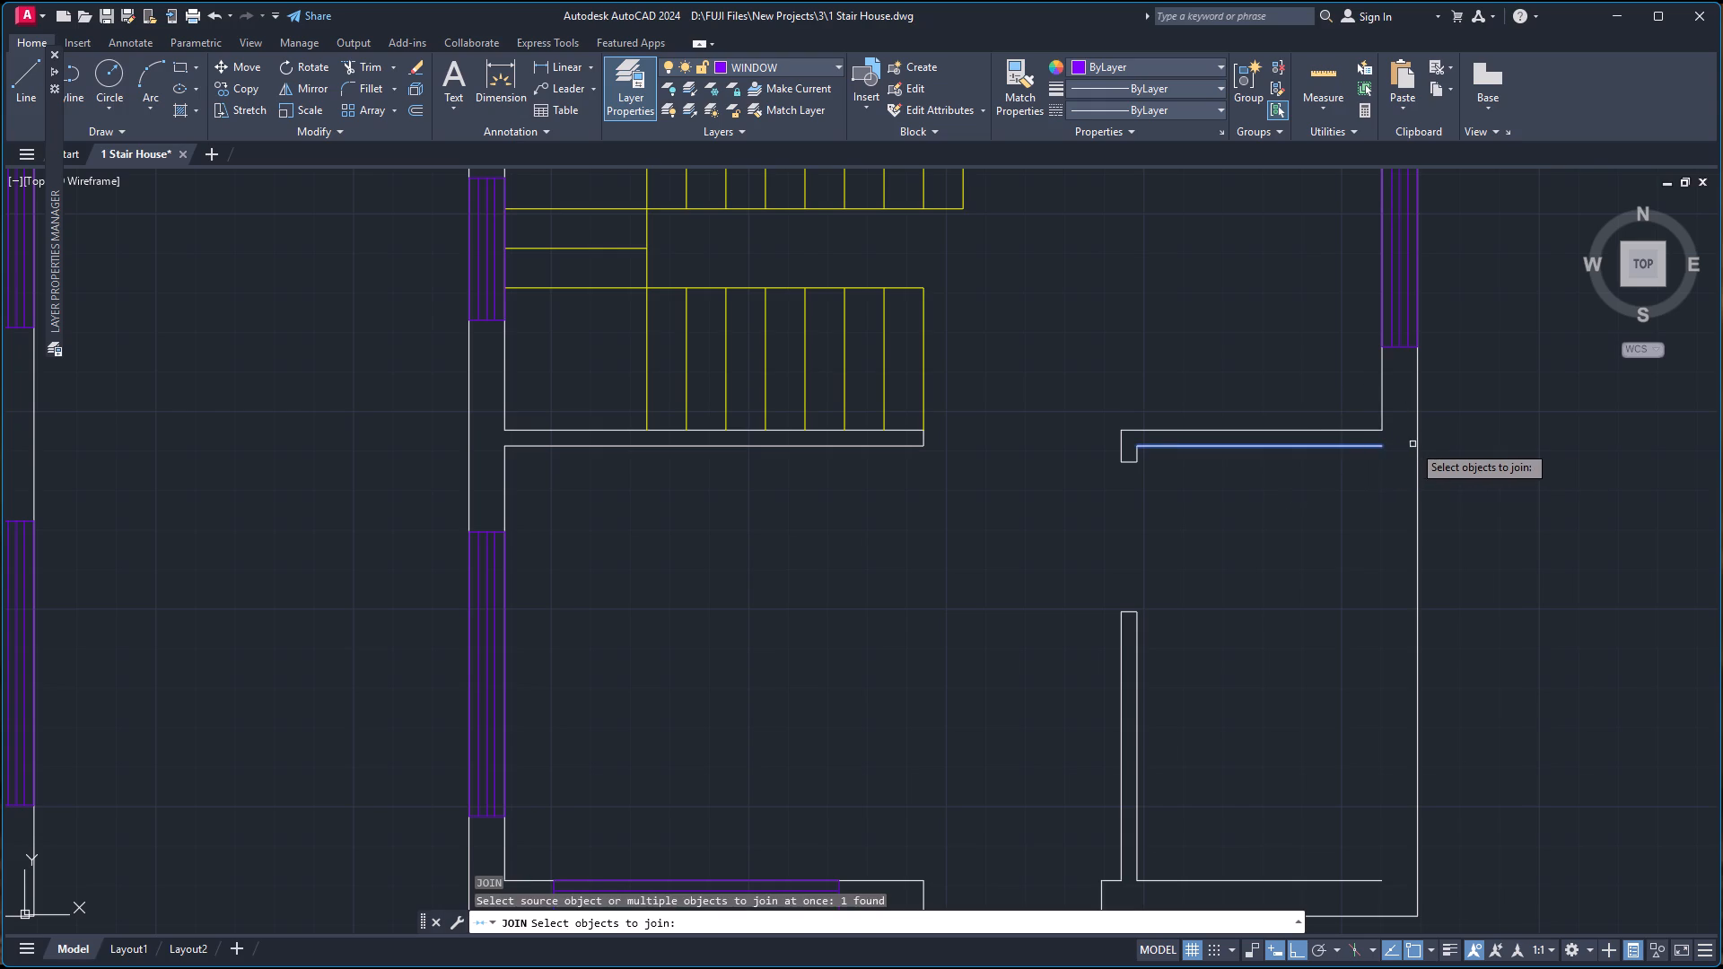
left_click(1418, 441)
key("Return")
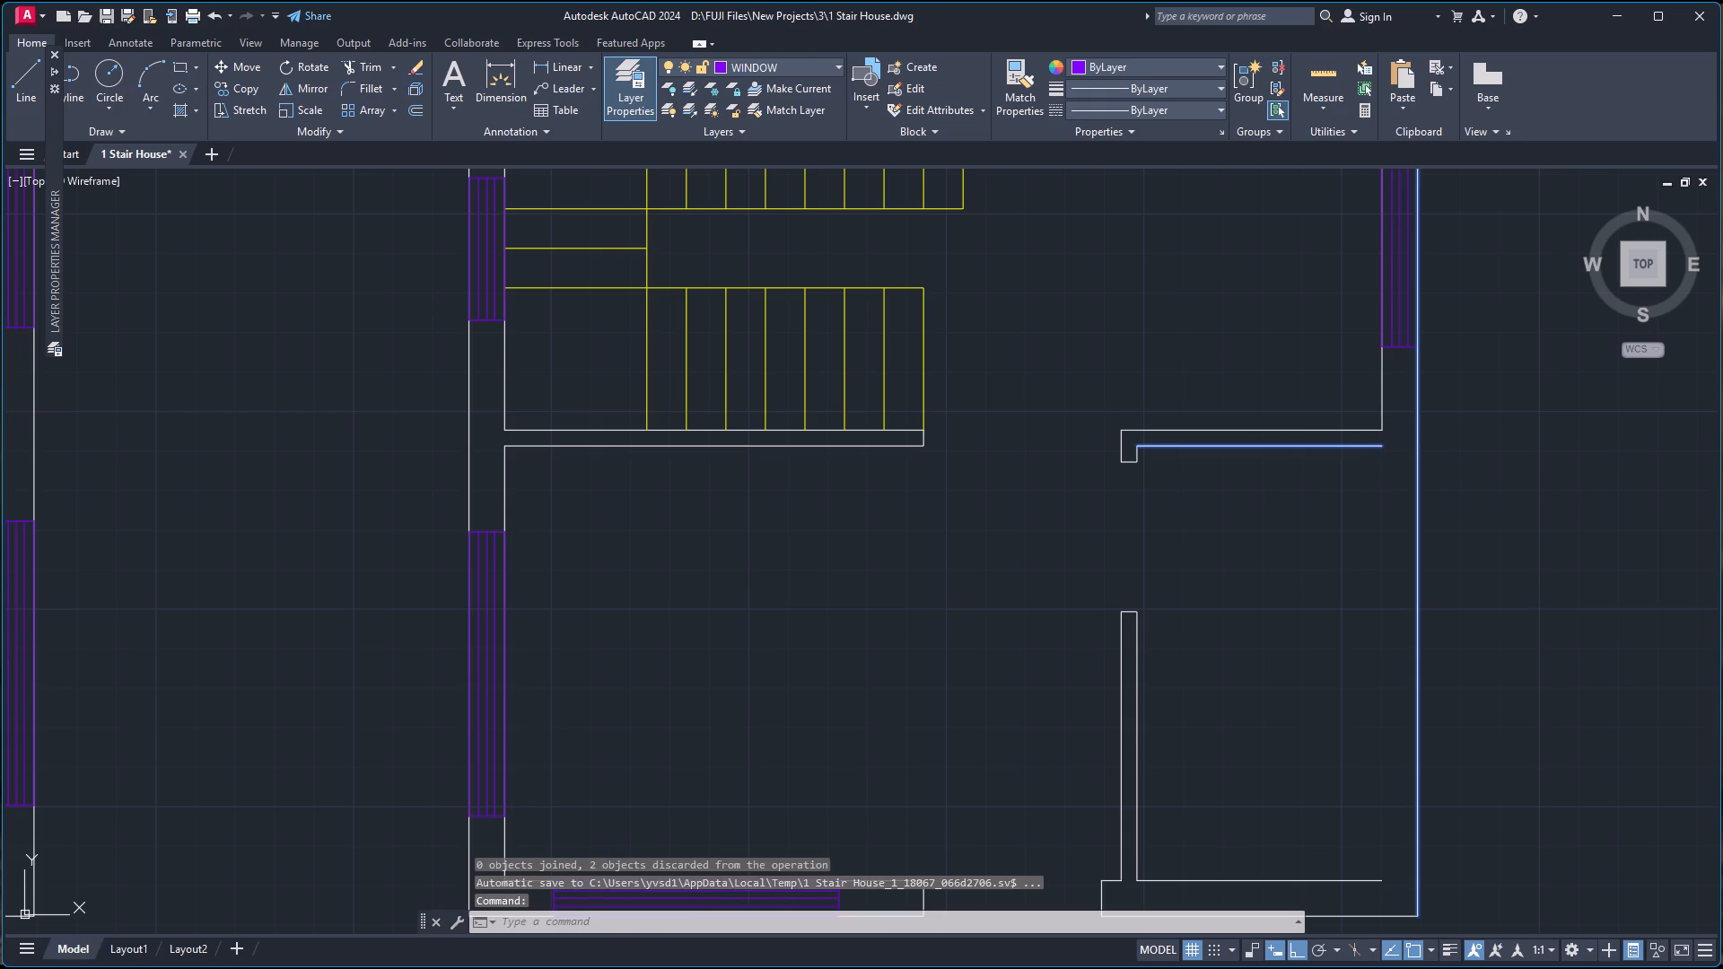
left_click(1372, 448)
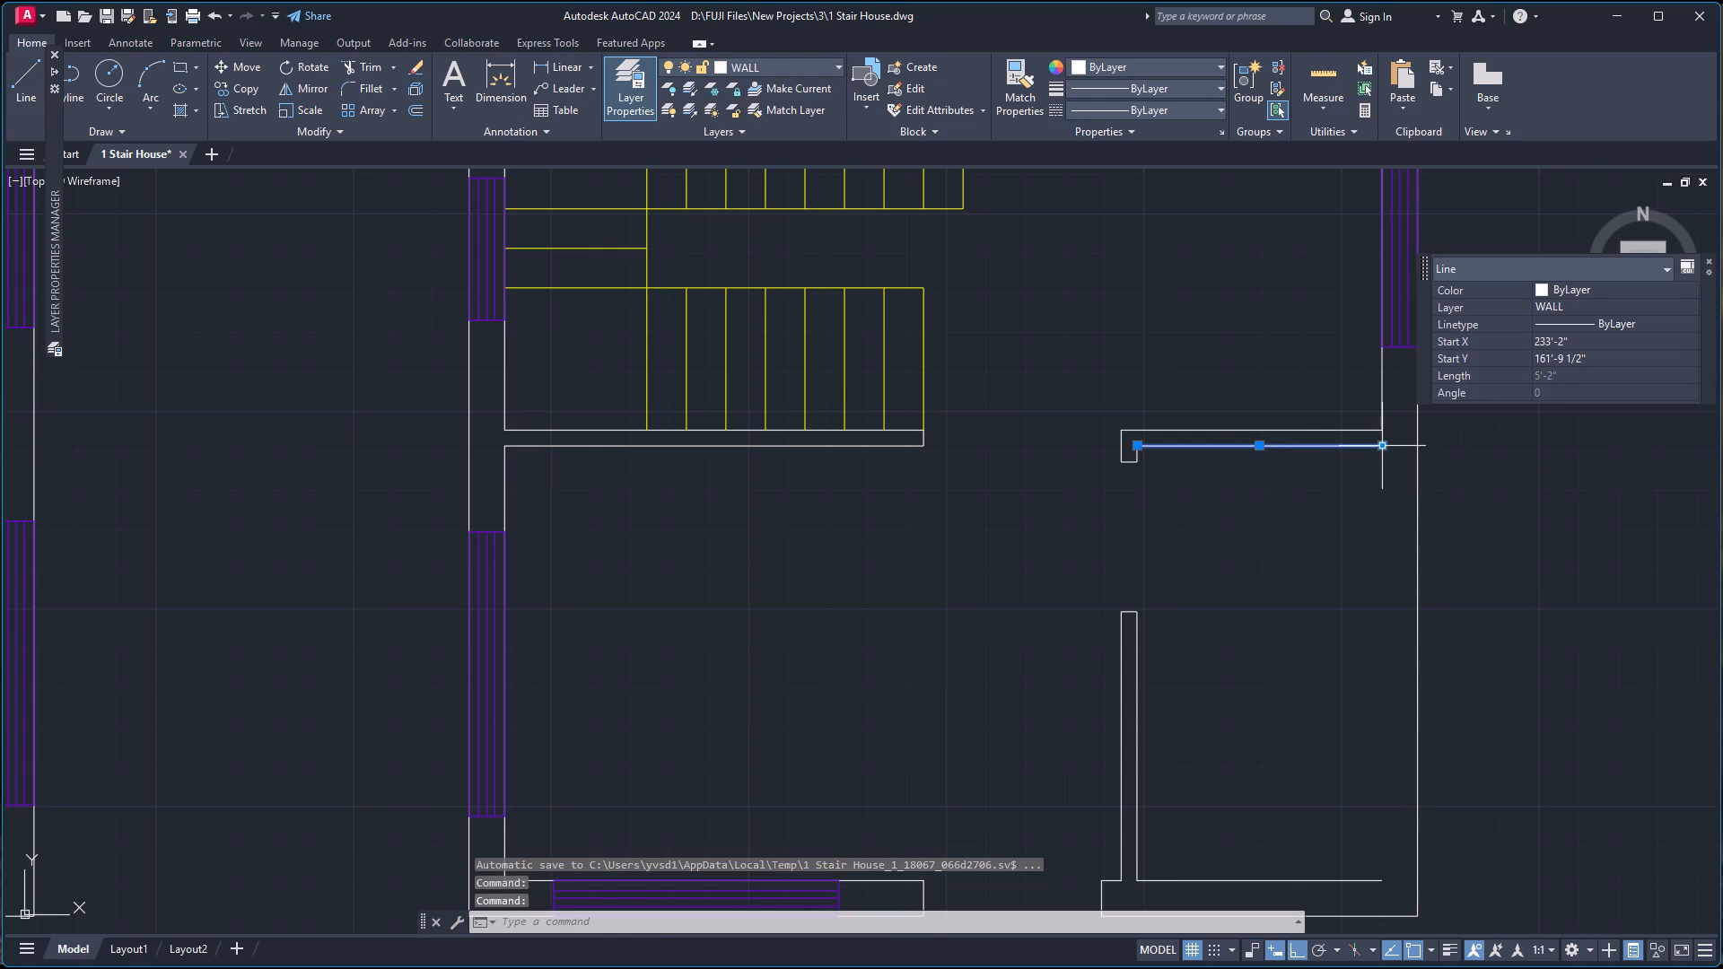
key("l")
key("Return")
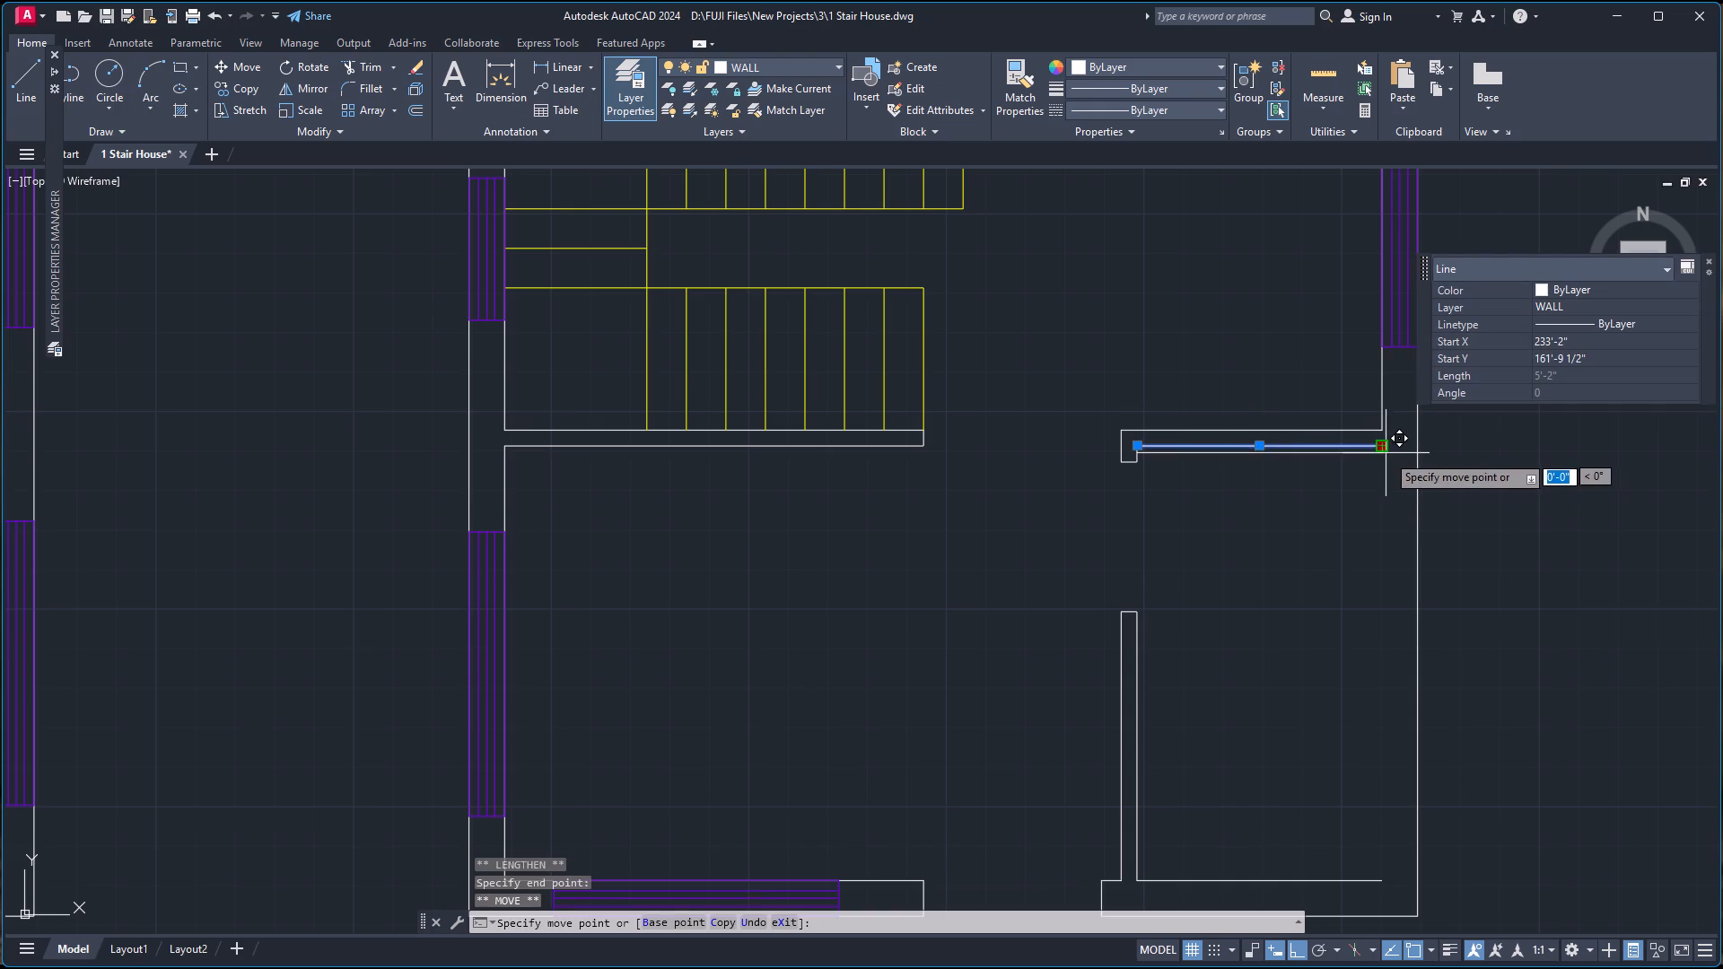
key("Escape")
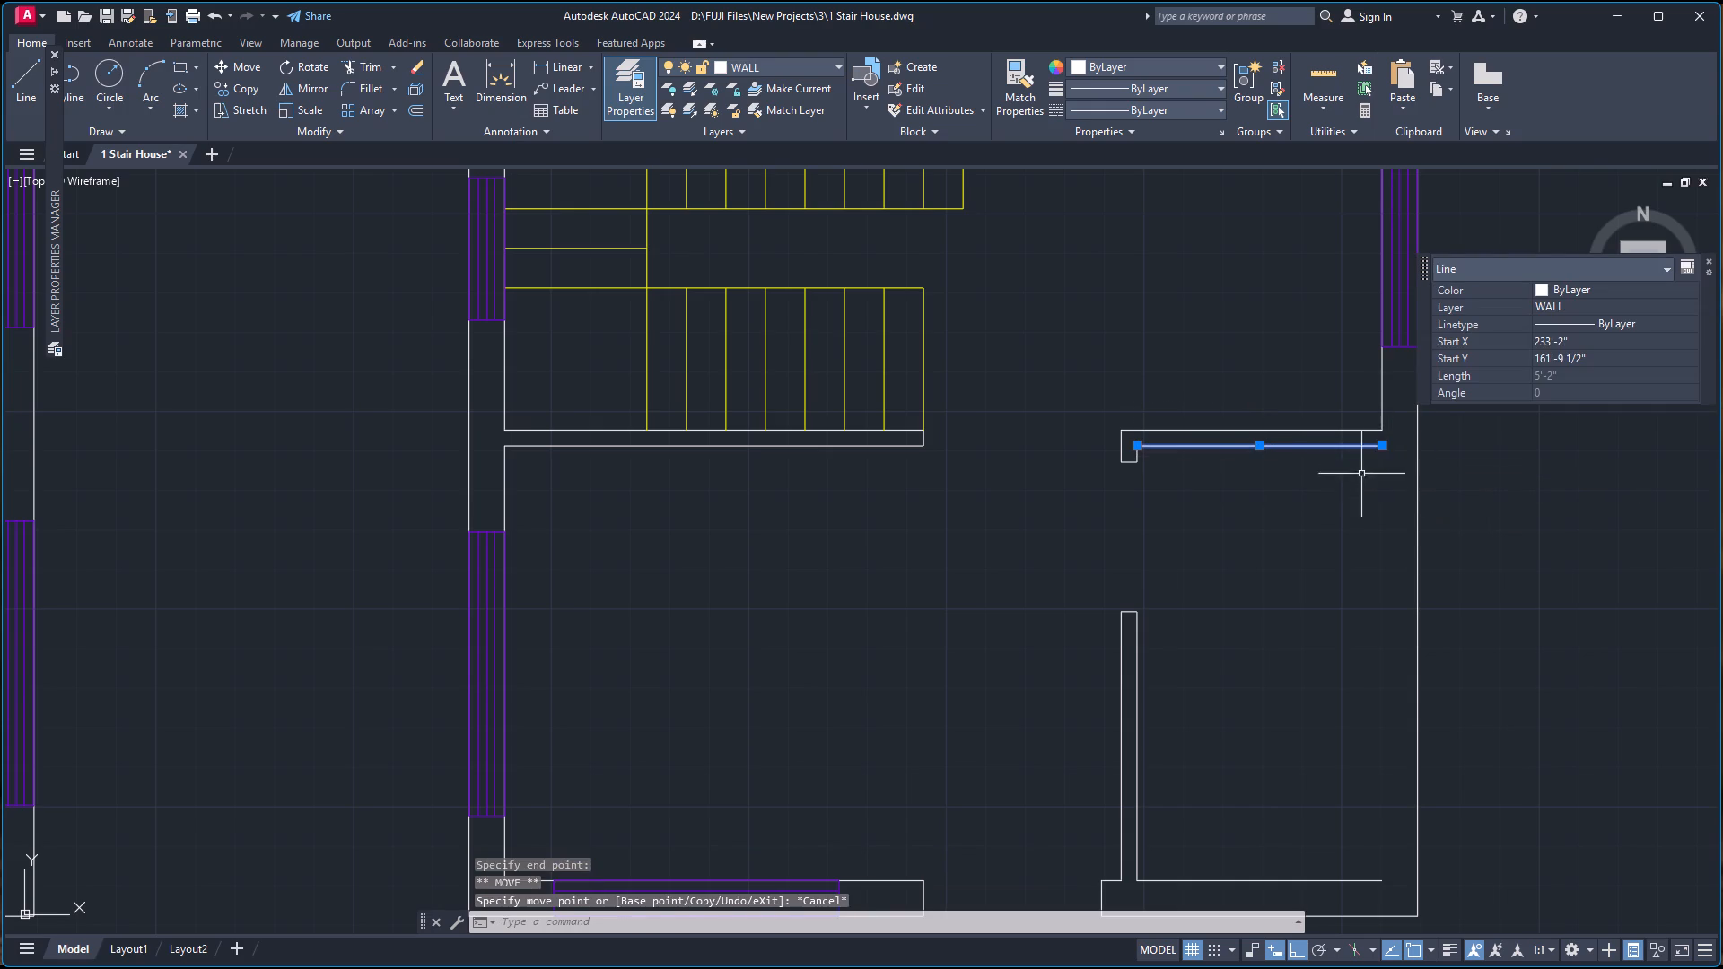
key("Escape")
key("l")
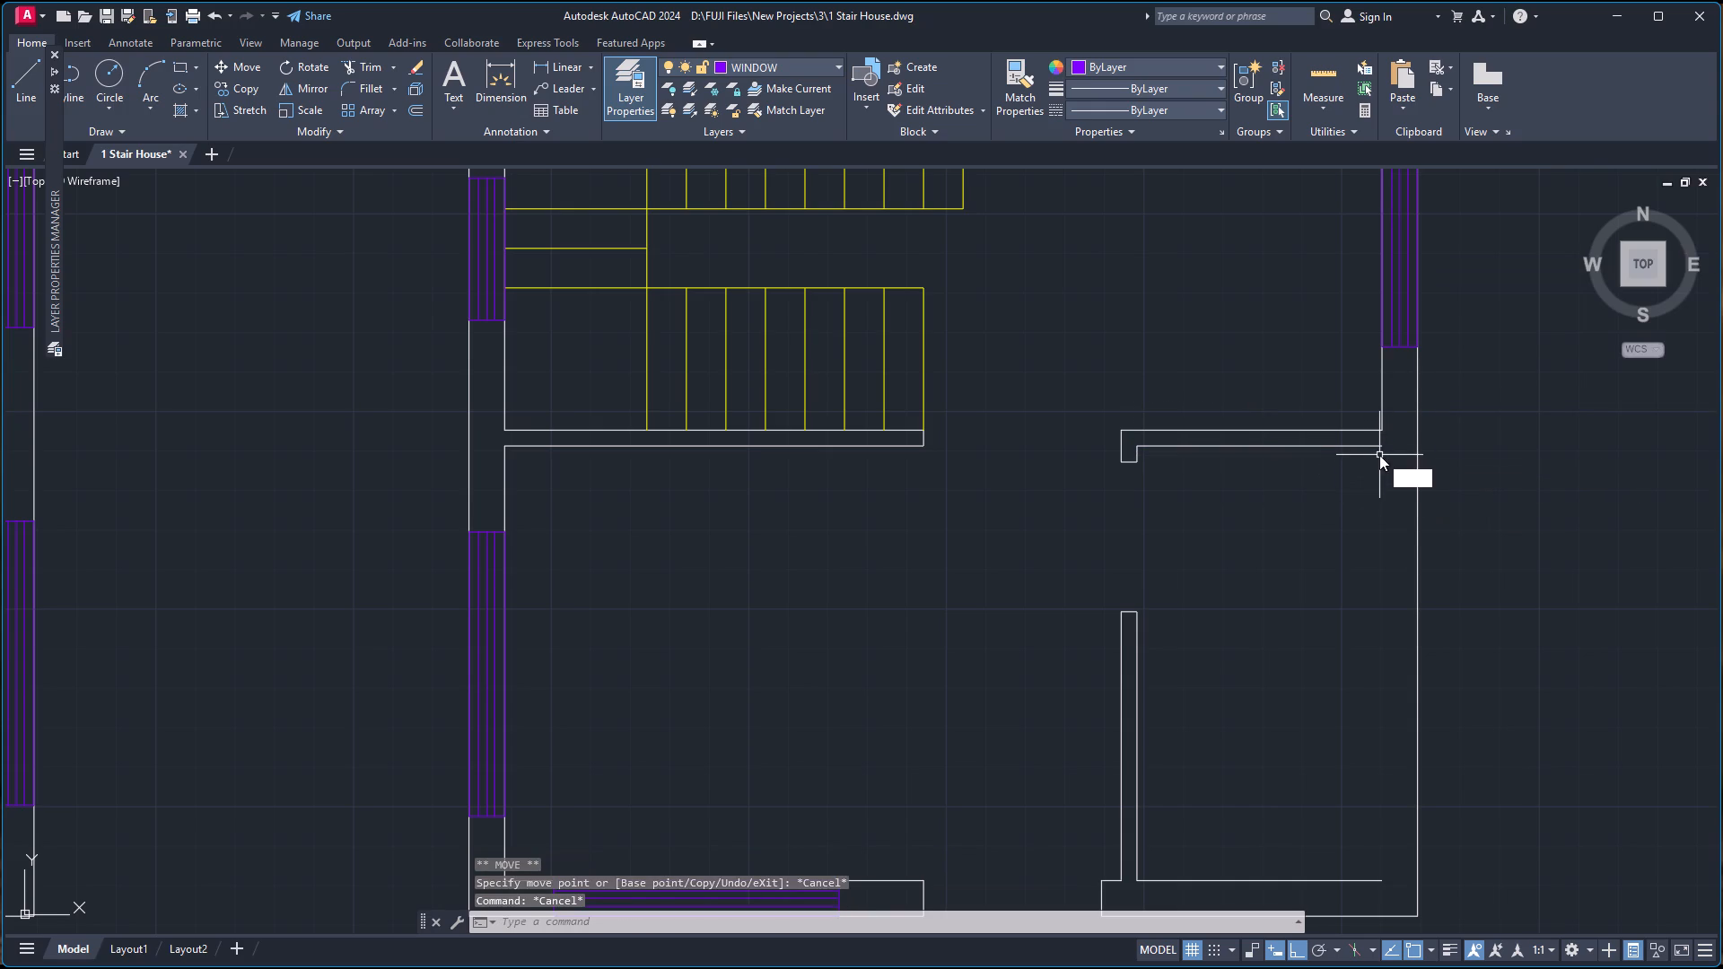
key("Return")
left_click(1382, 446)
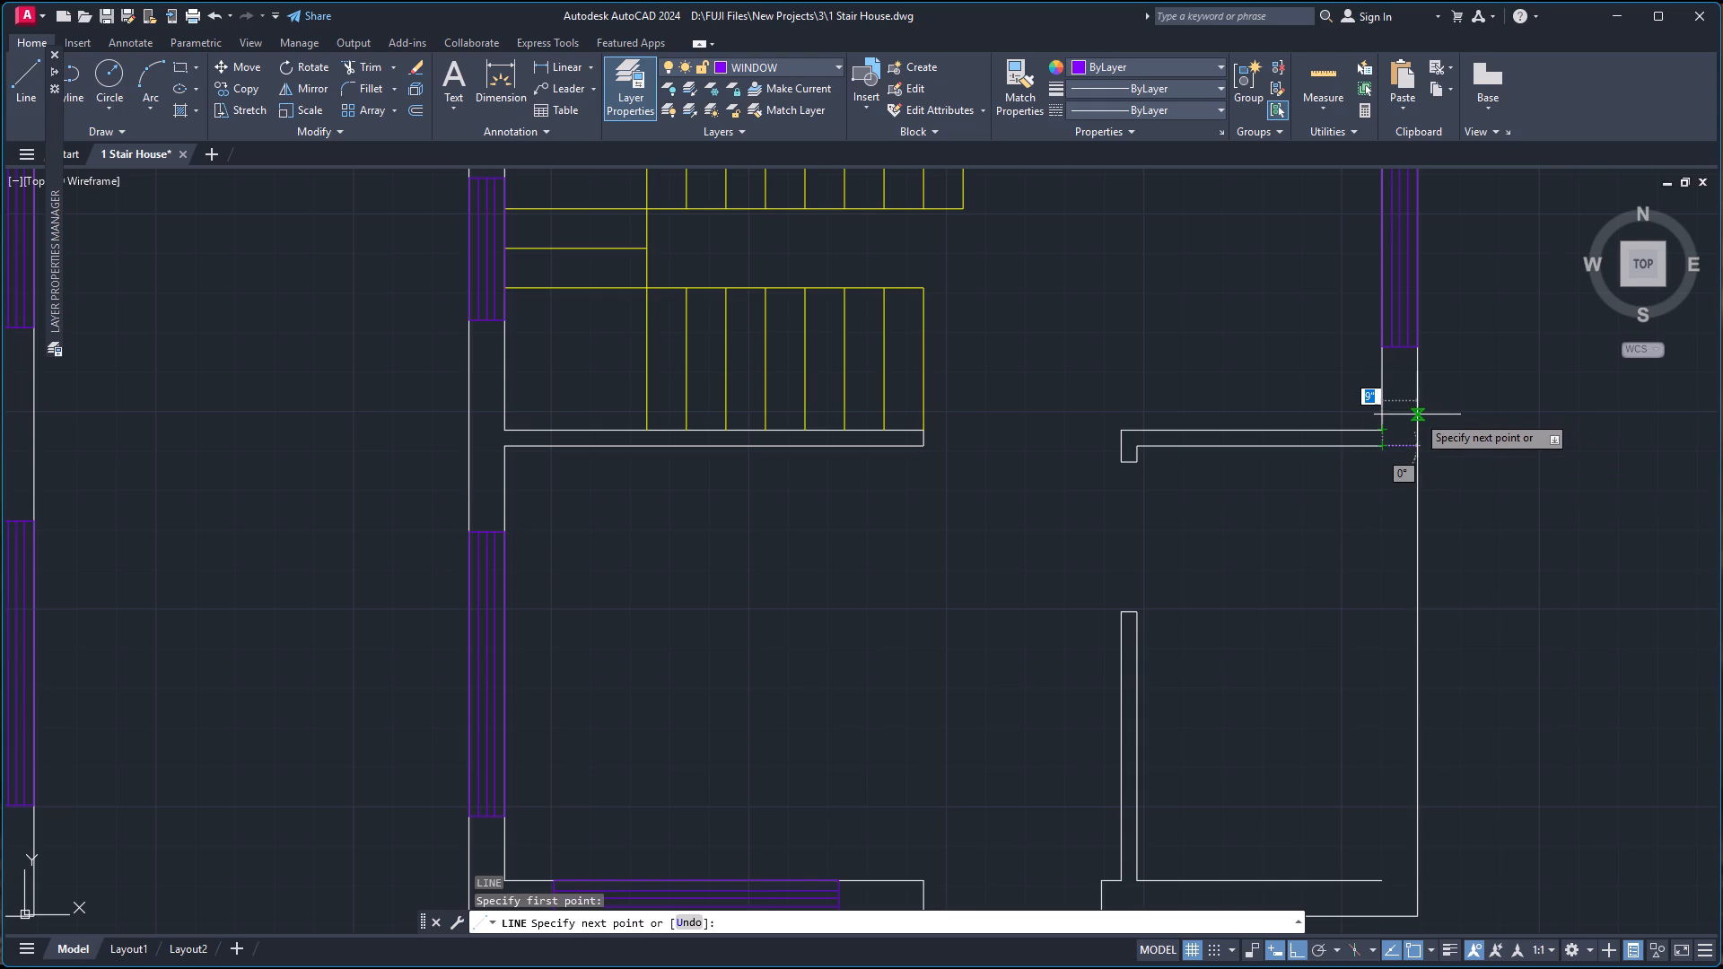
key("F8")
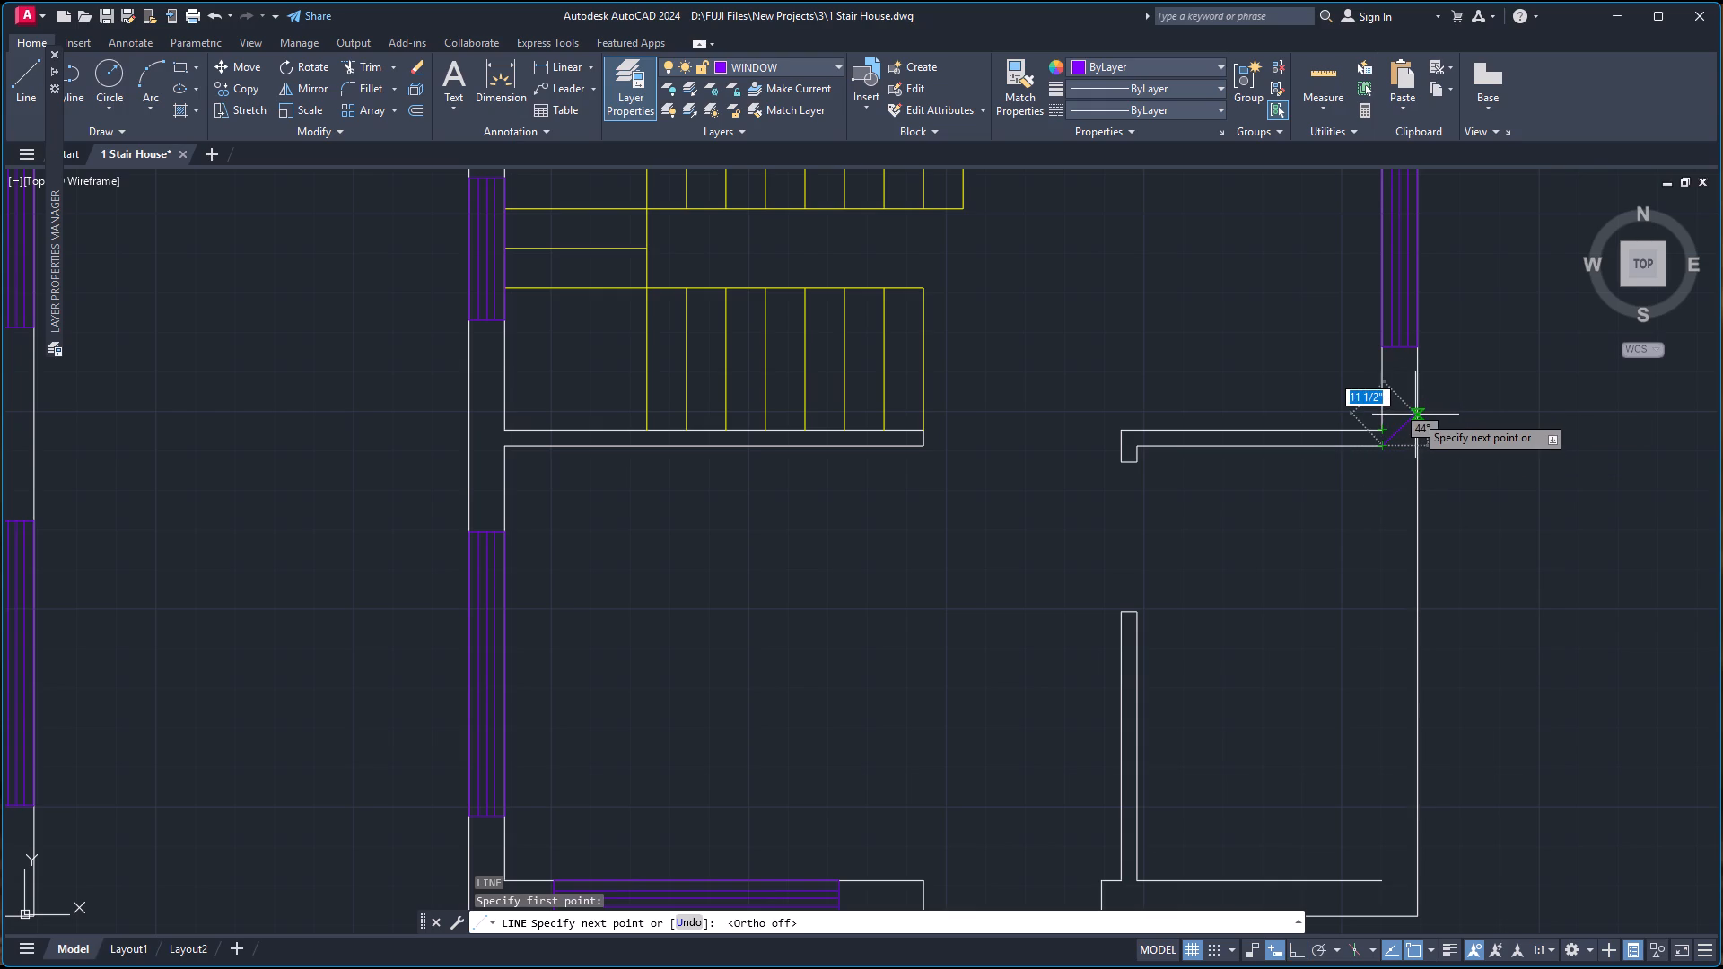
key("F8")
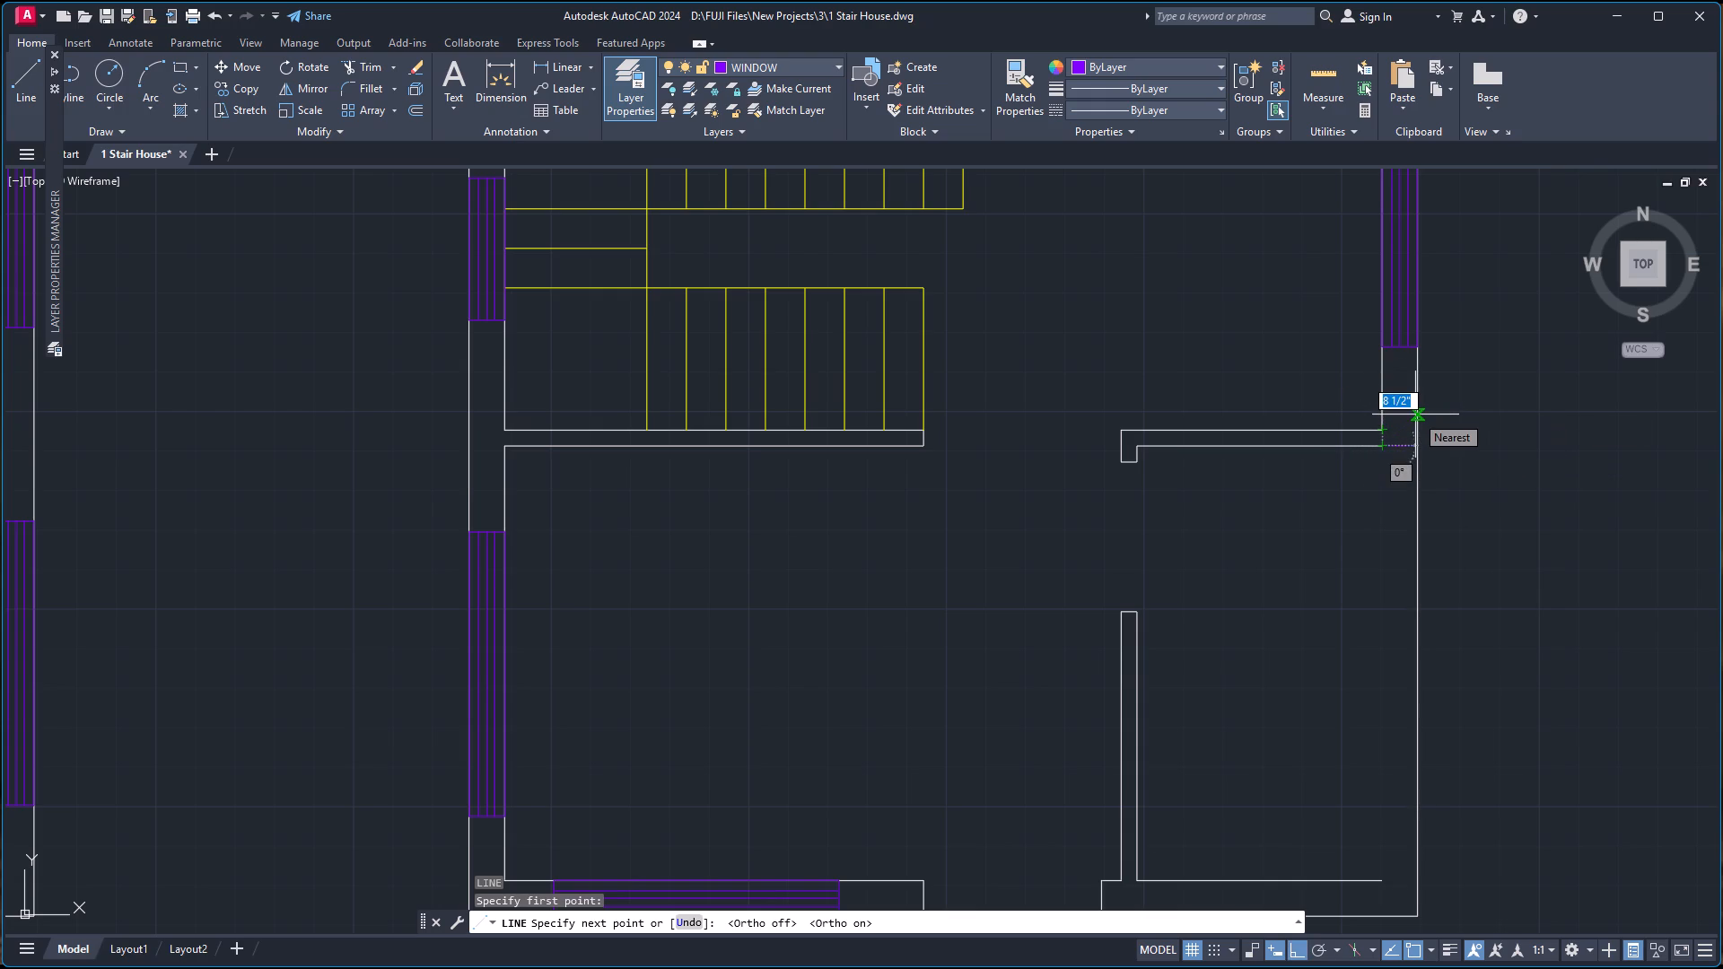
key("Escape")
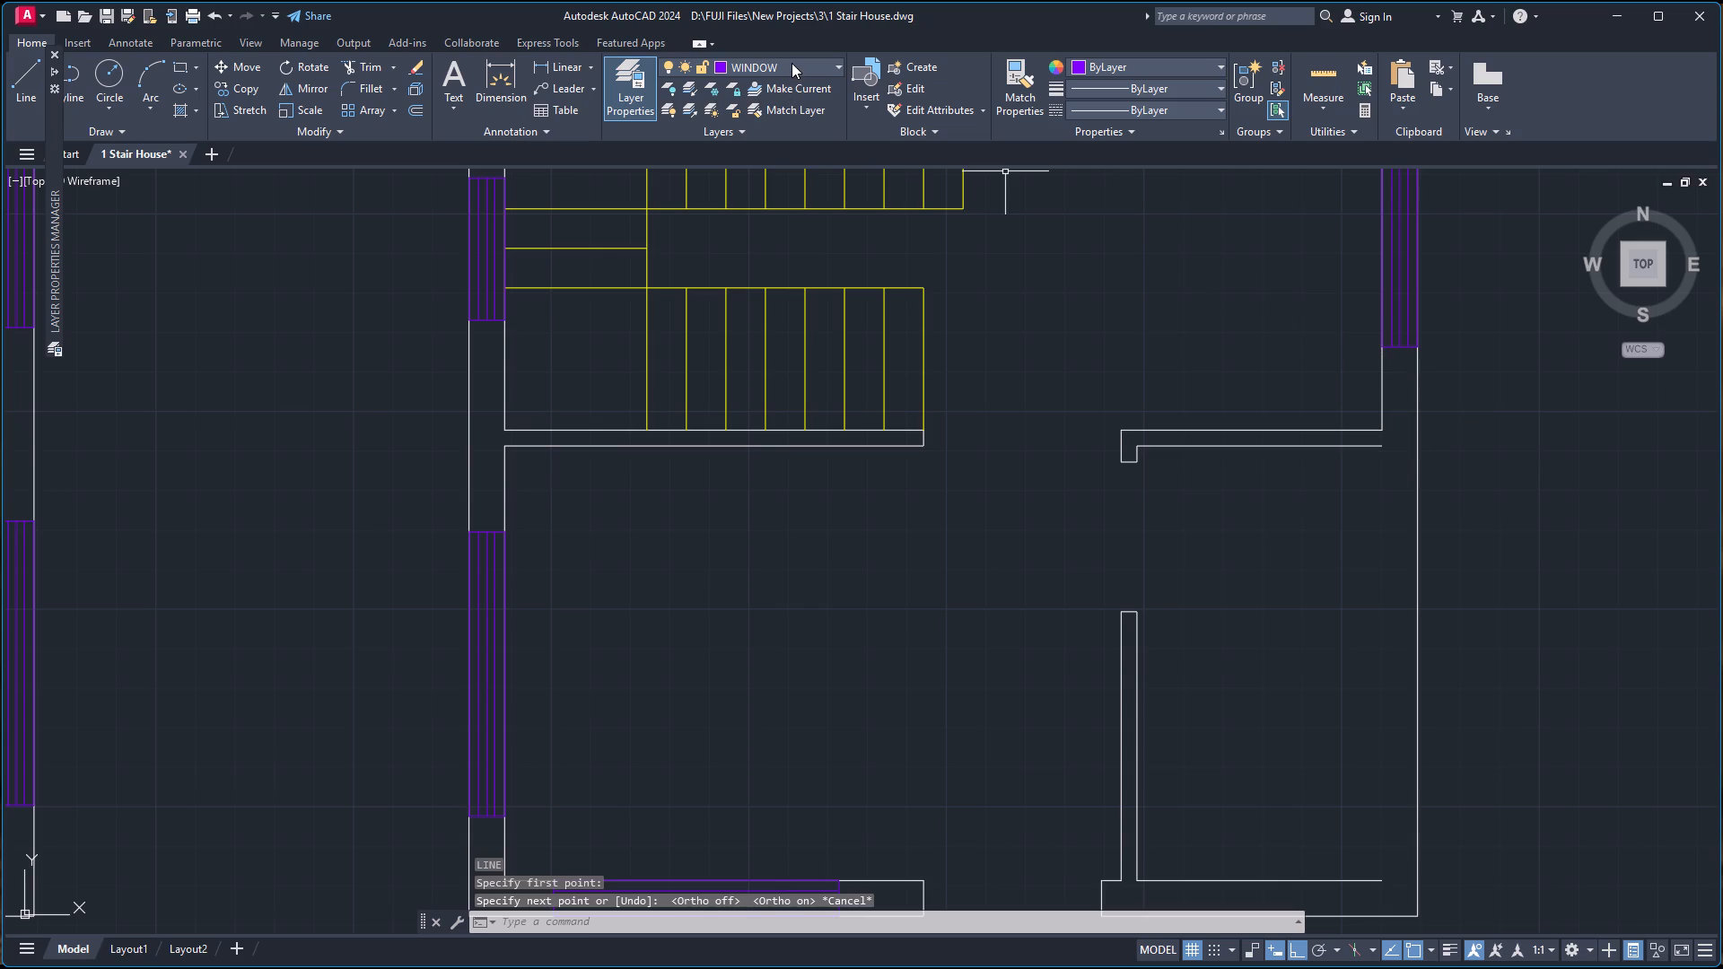
Make WALL the current layer.
left_click(792, 63)
left_click(777, 131)
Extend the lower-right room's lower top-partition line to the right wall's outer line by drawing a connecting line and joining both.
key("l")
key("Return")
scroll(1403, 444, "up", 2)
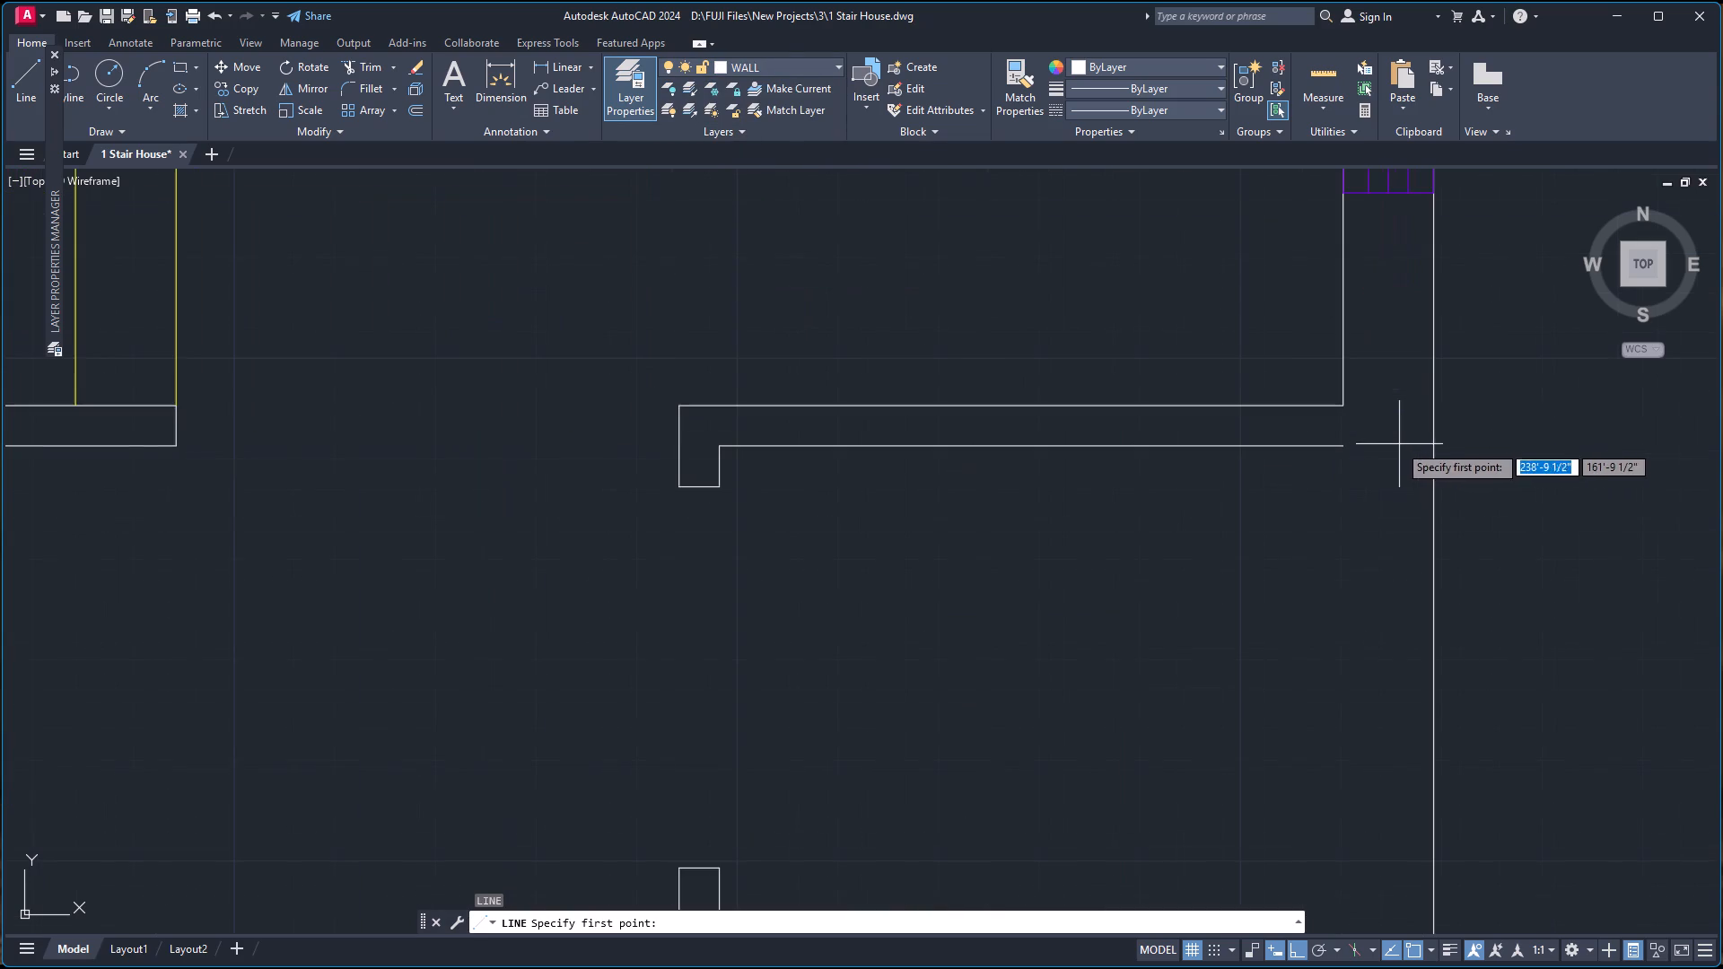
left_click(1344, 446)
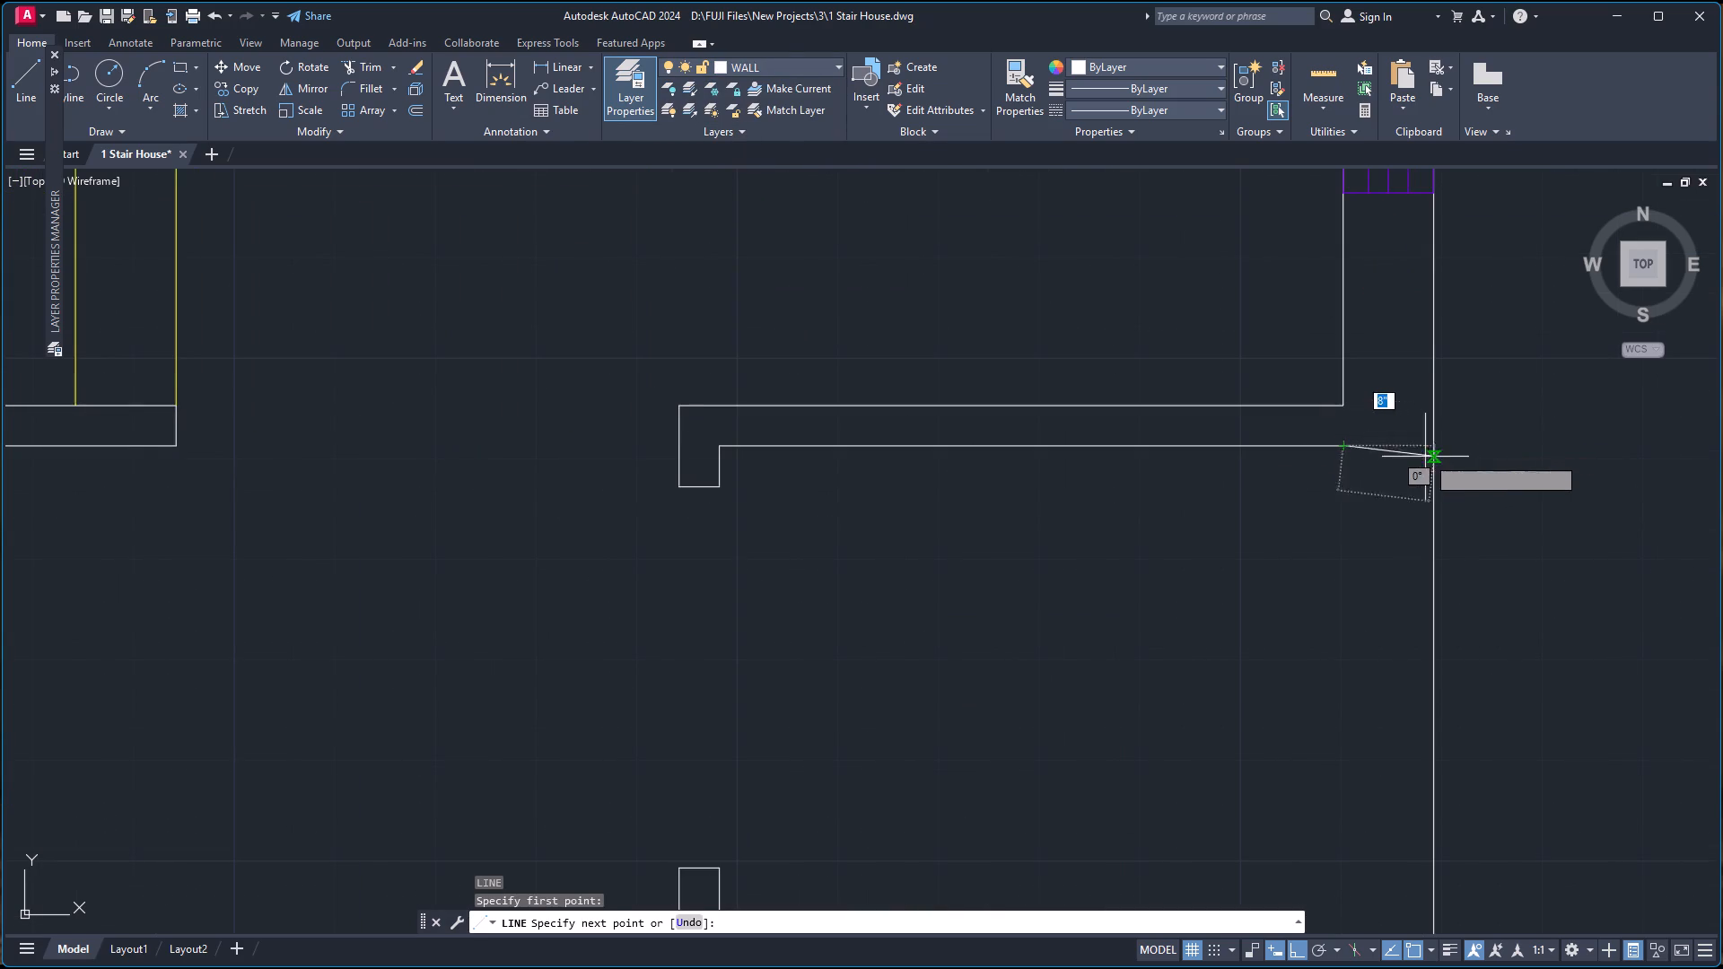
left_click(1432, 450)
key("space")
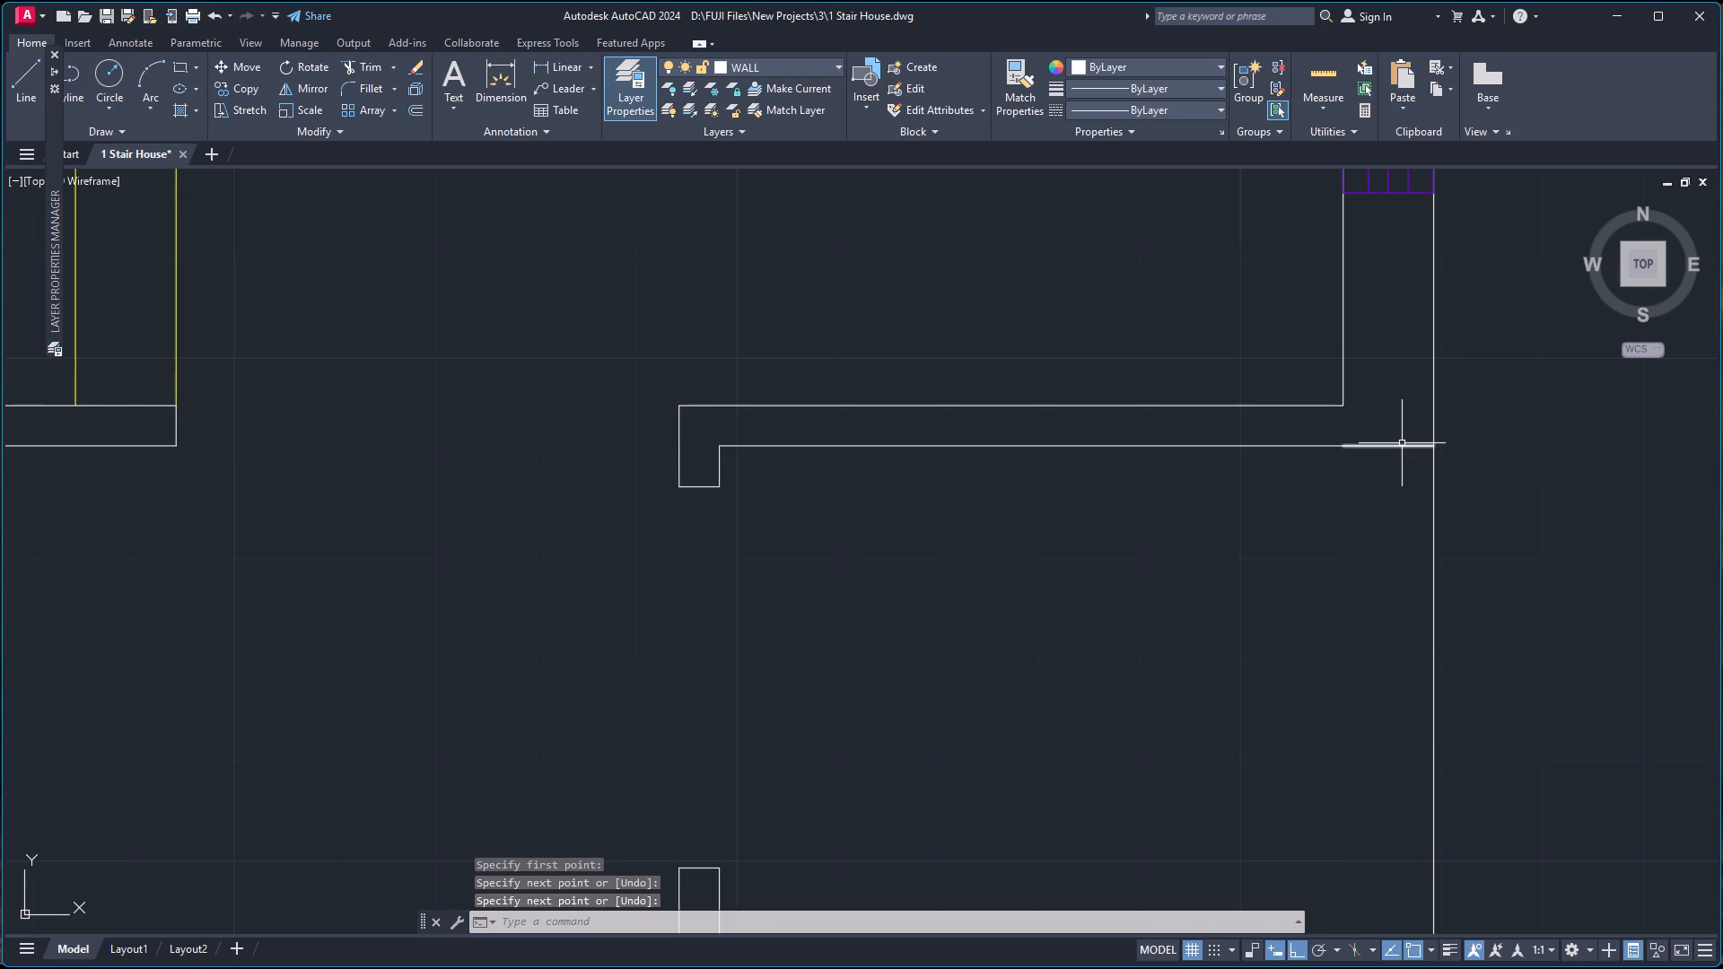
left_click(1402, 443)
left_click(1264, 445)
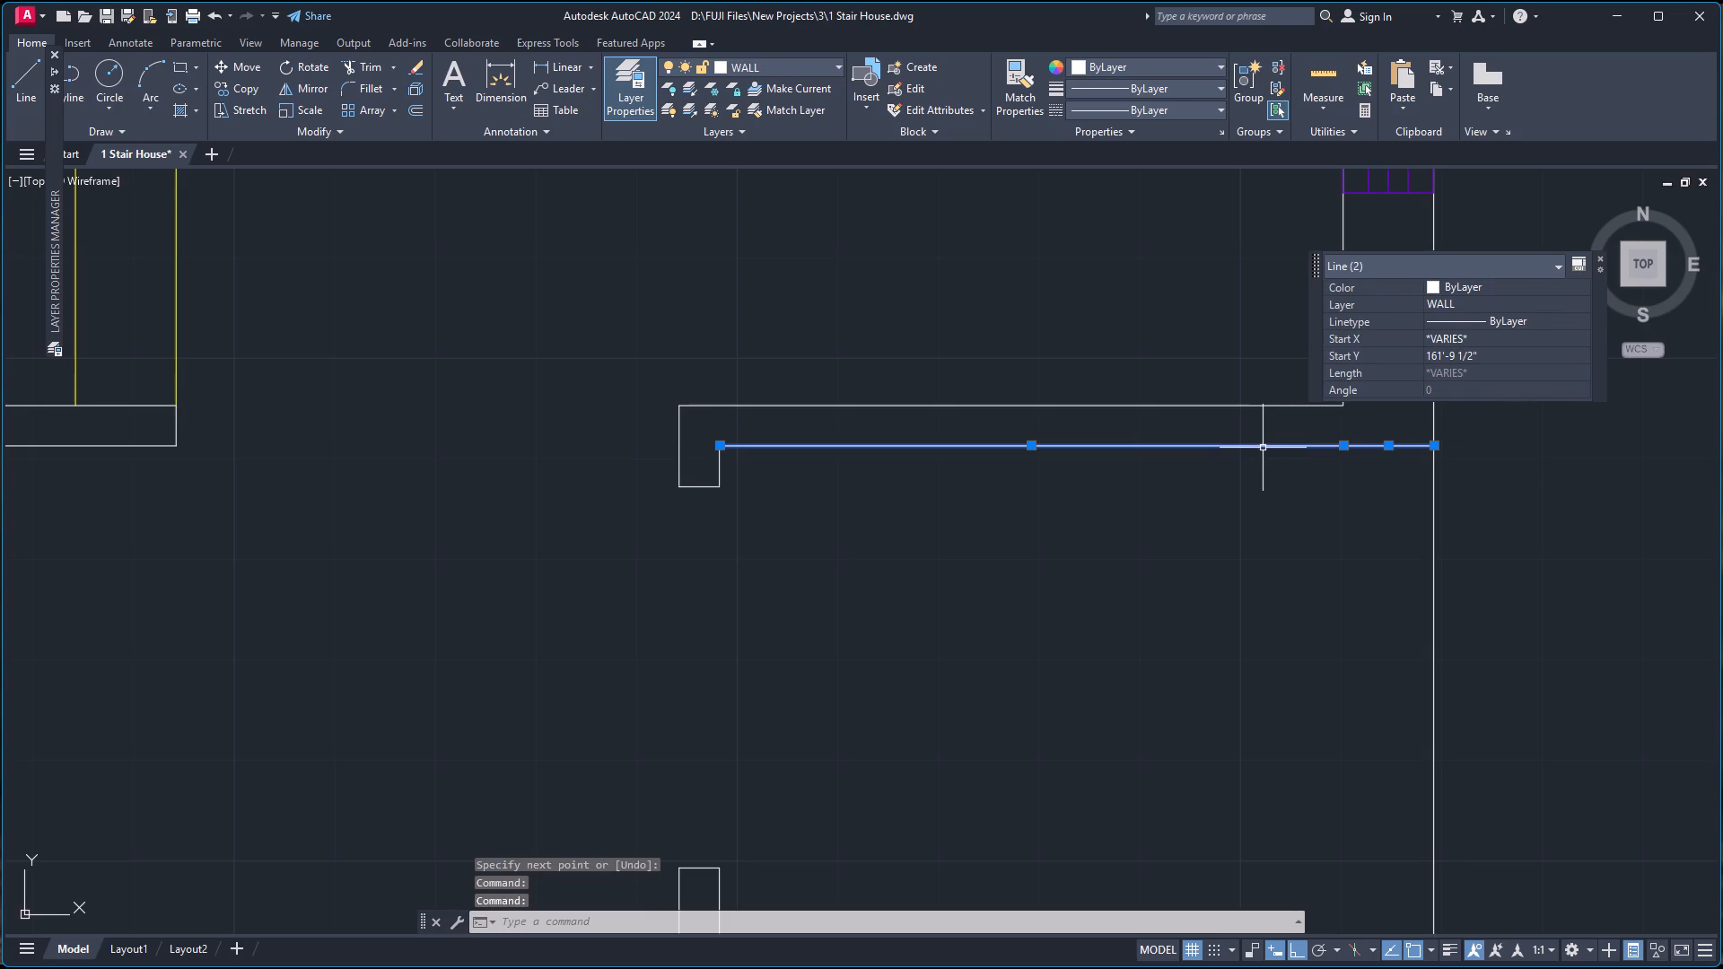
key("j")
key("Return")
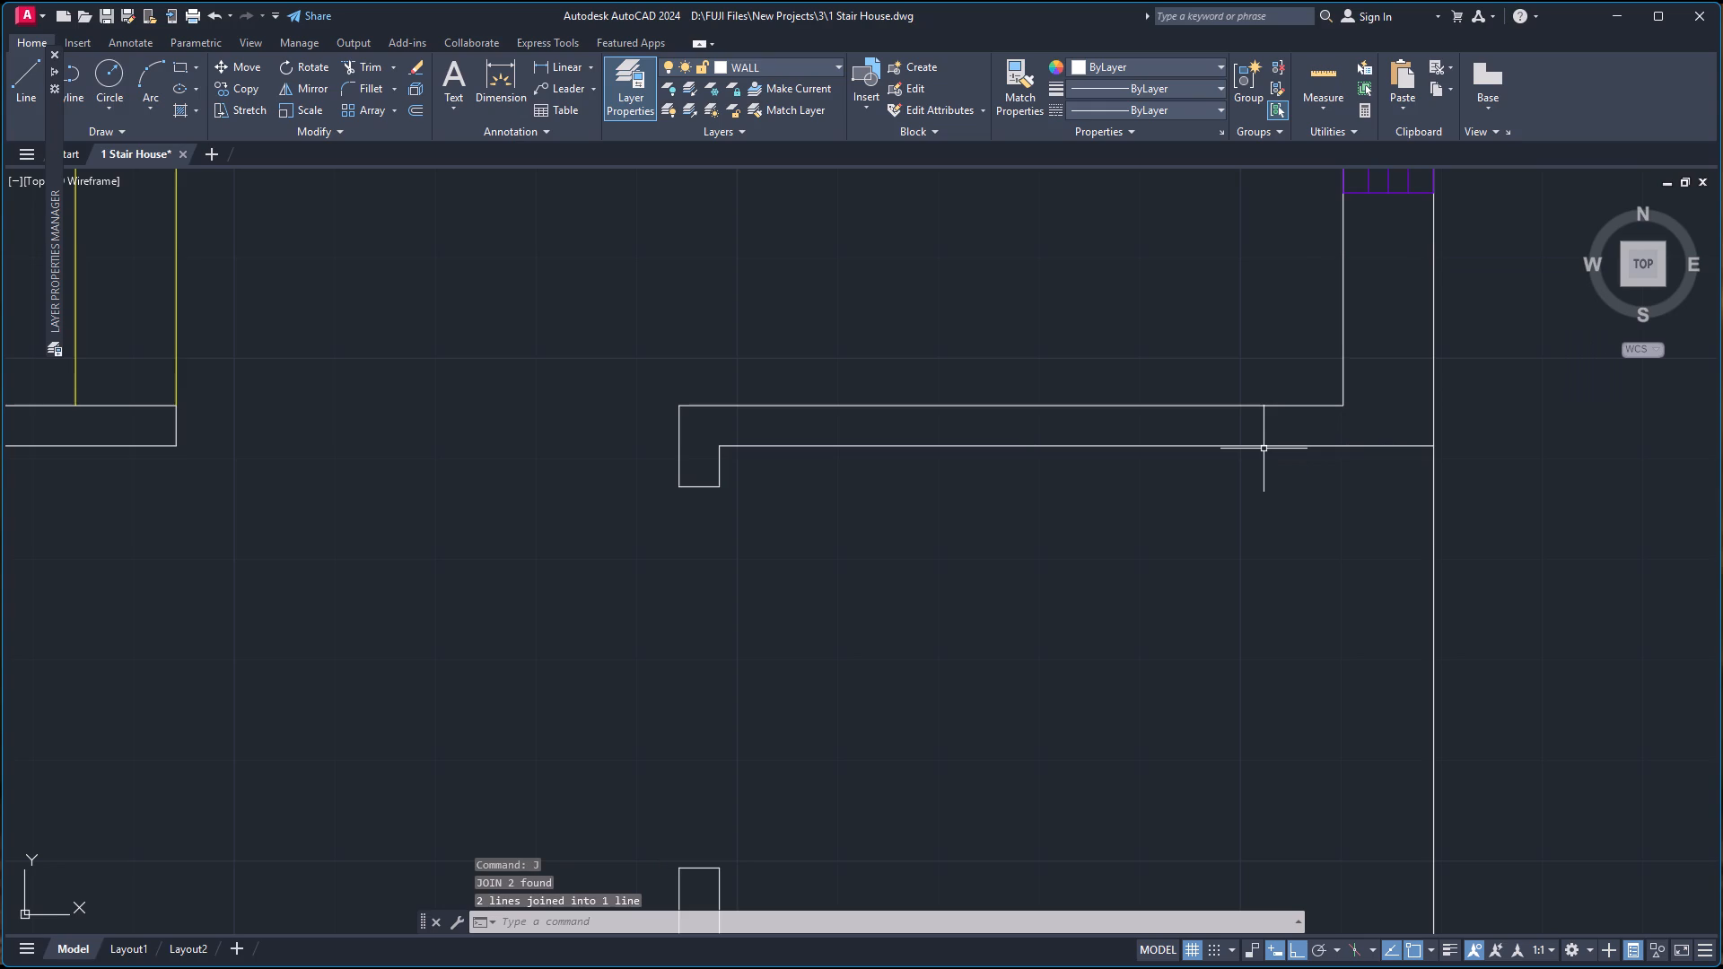
Delete the lower-right room's inner left and top partition lines, including the short segment beside the door opening and both 4" end caps.
scroll(1245, 341, "down", 3)
scroll(1130, 671, "up", 2)
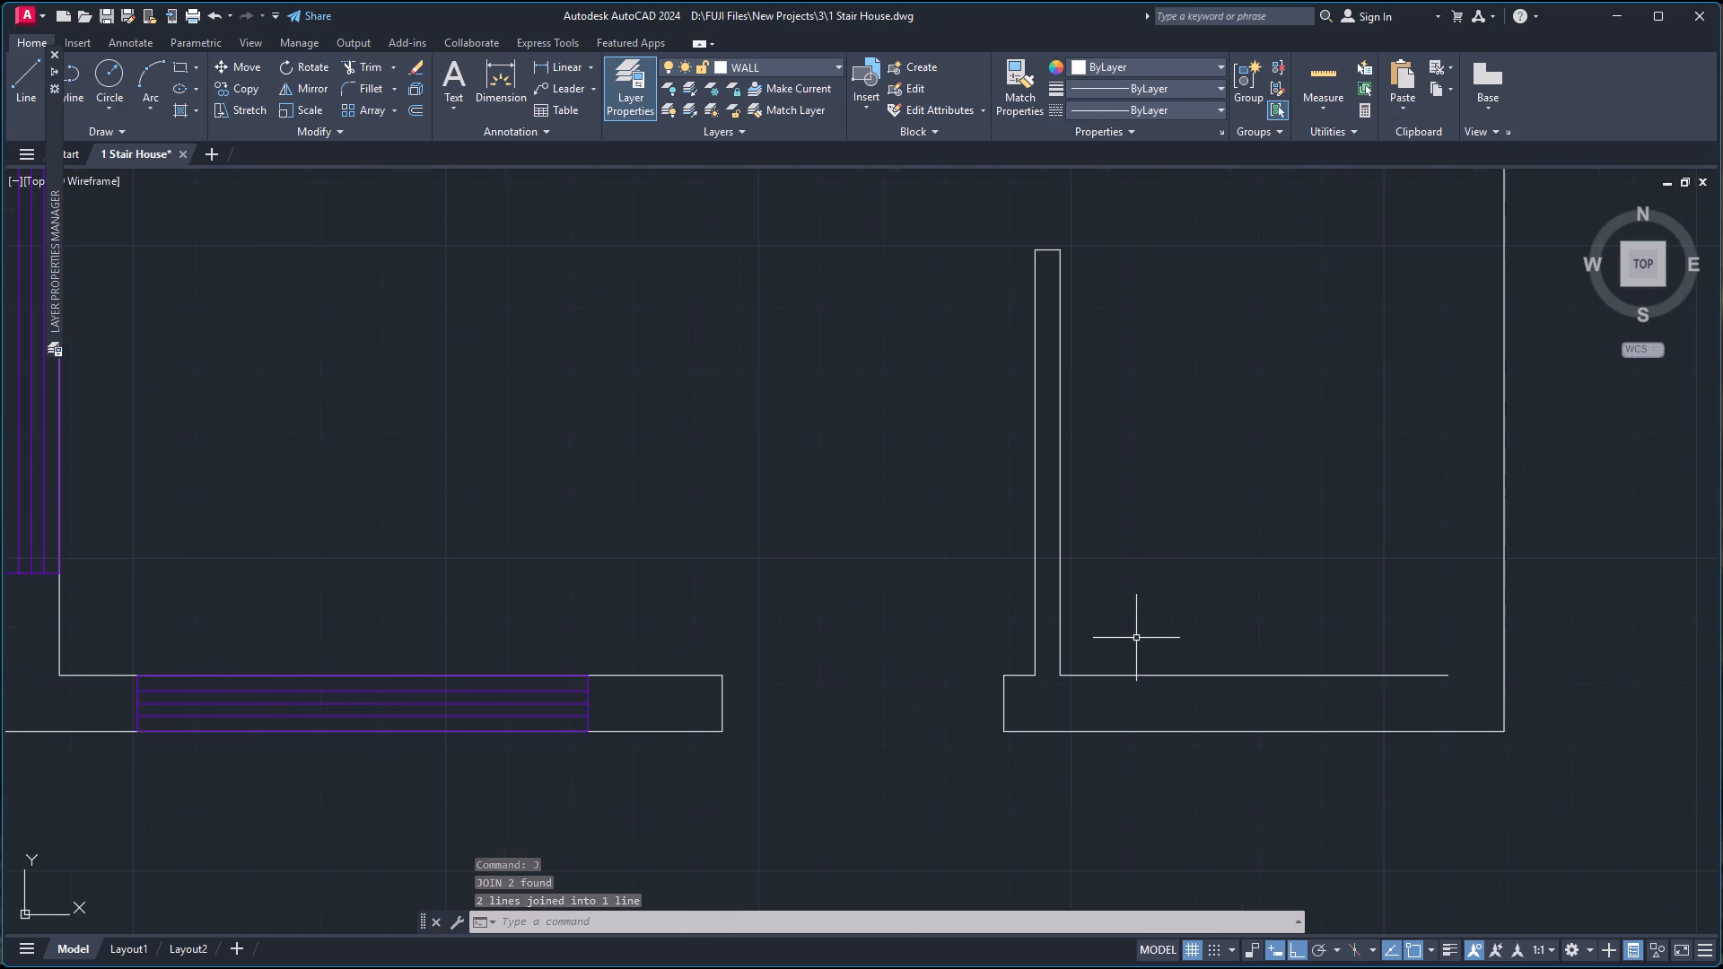
left_click(1063, 555)
scroll(1084, 544, "down", 3)
scroll(1078, 452, "up", 2)
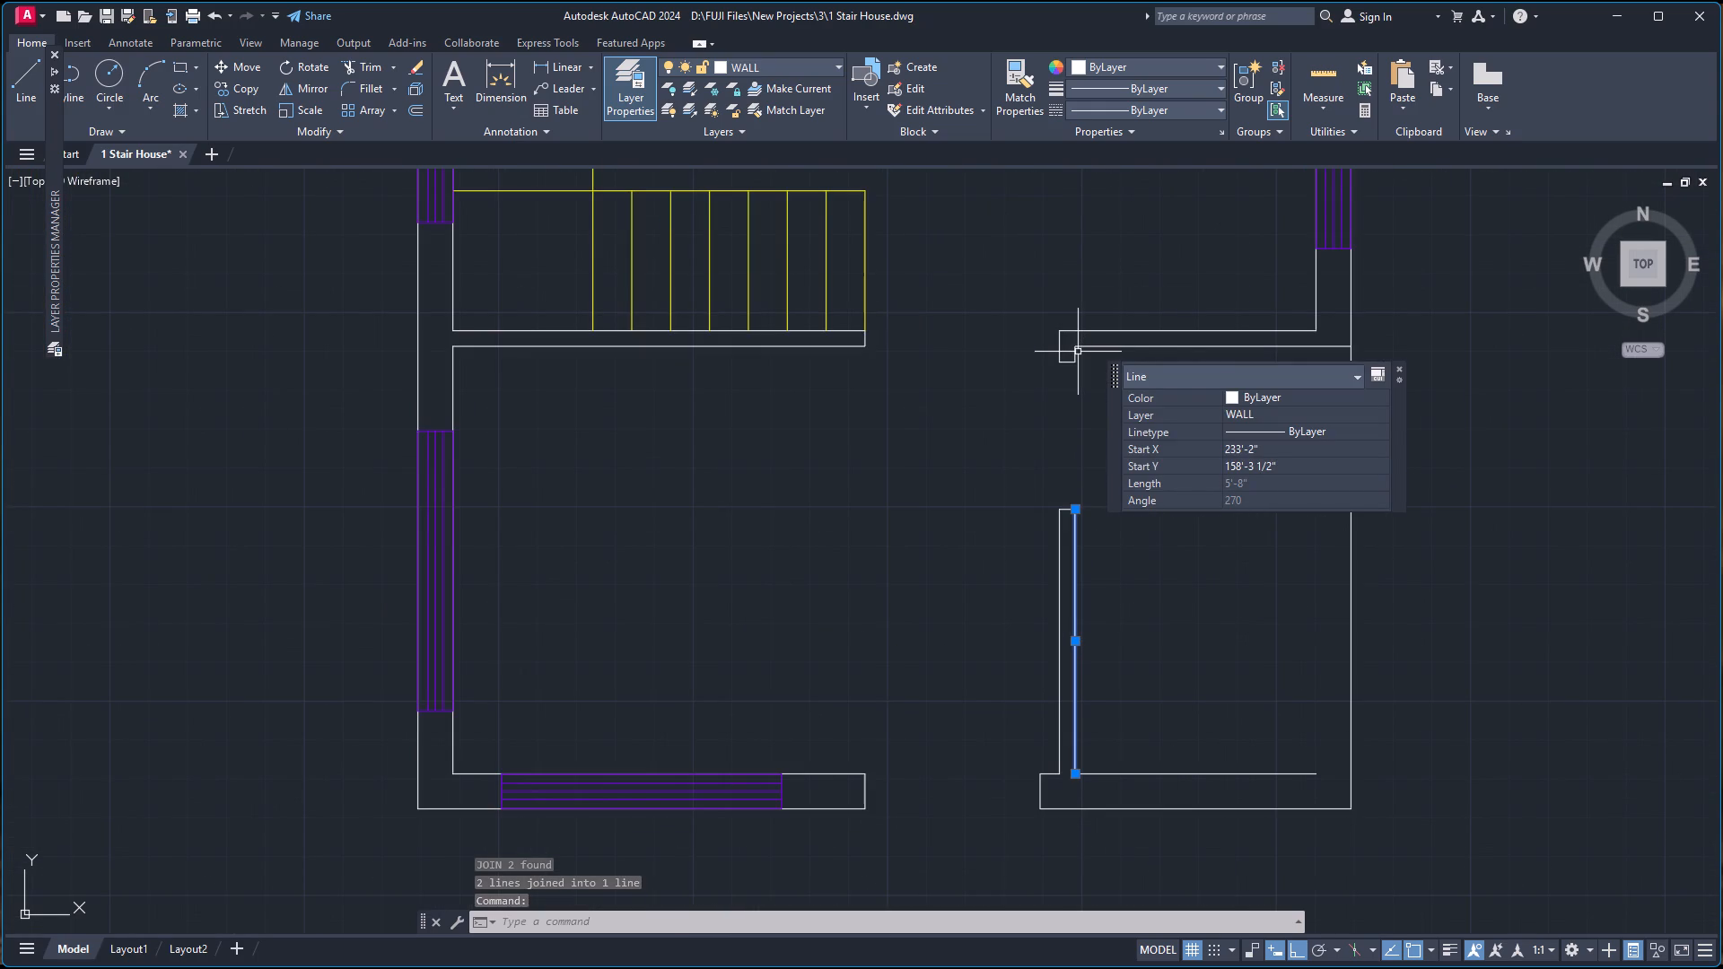
left_click(1141, 346)
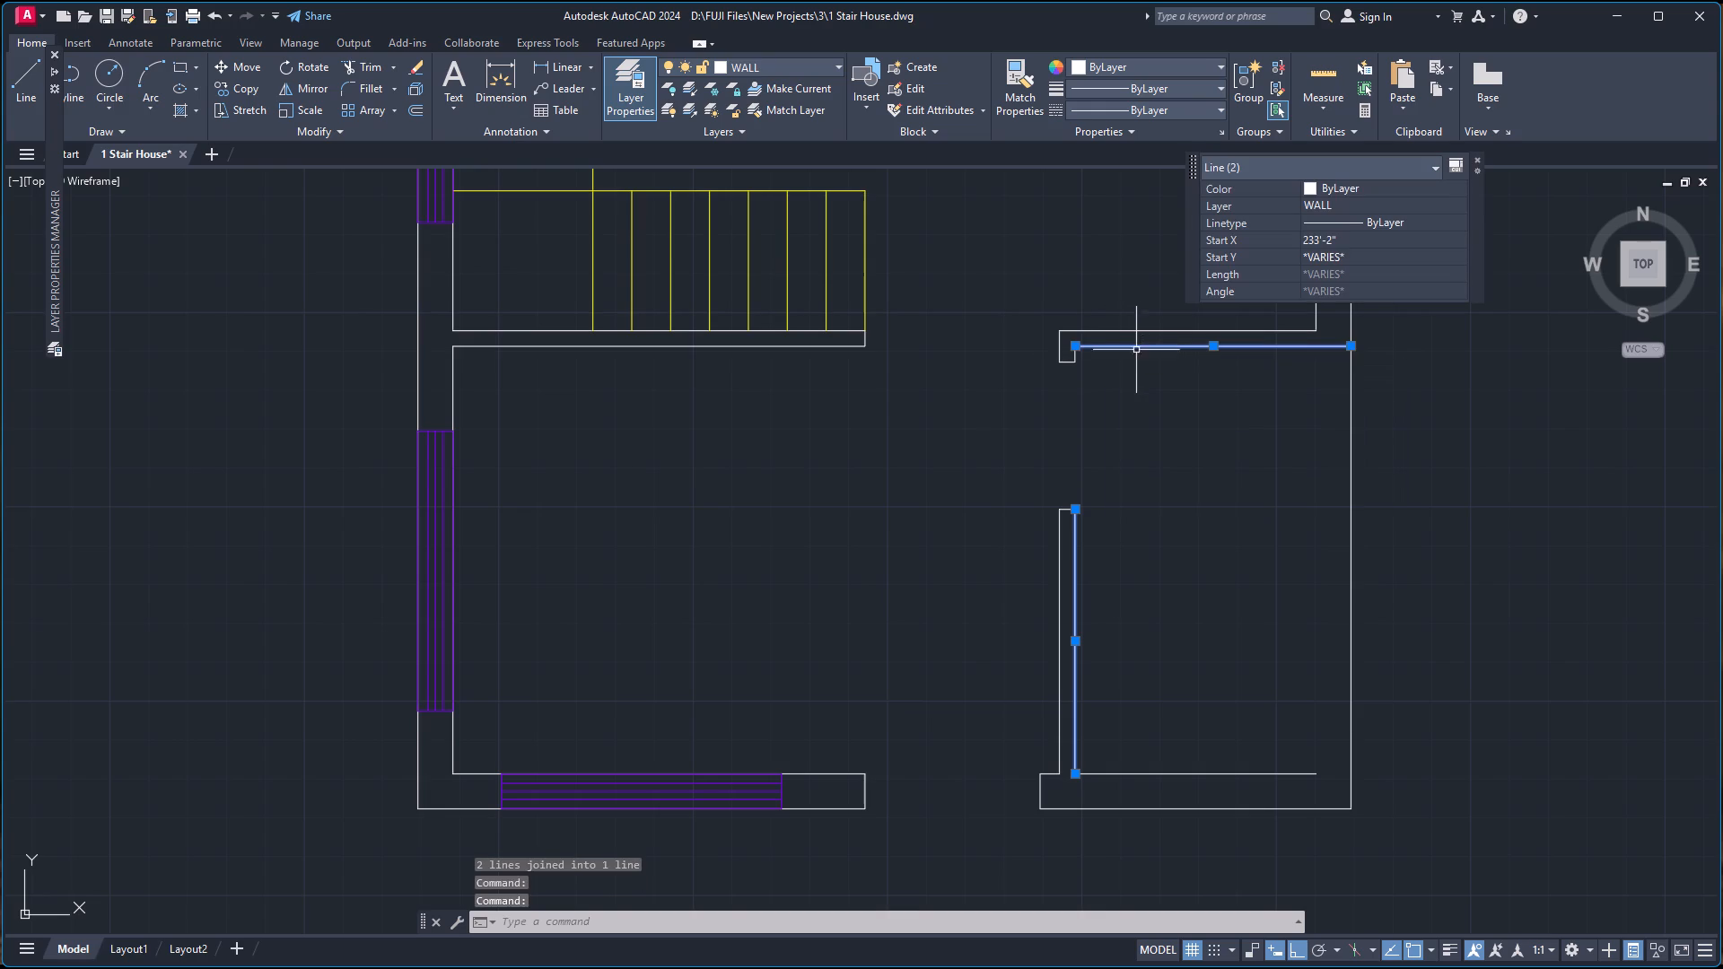
left_click(1076, 357)
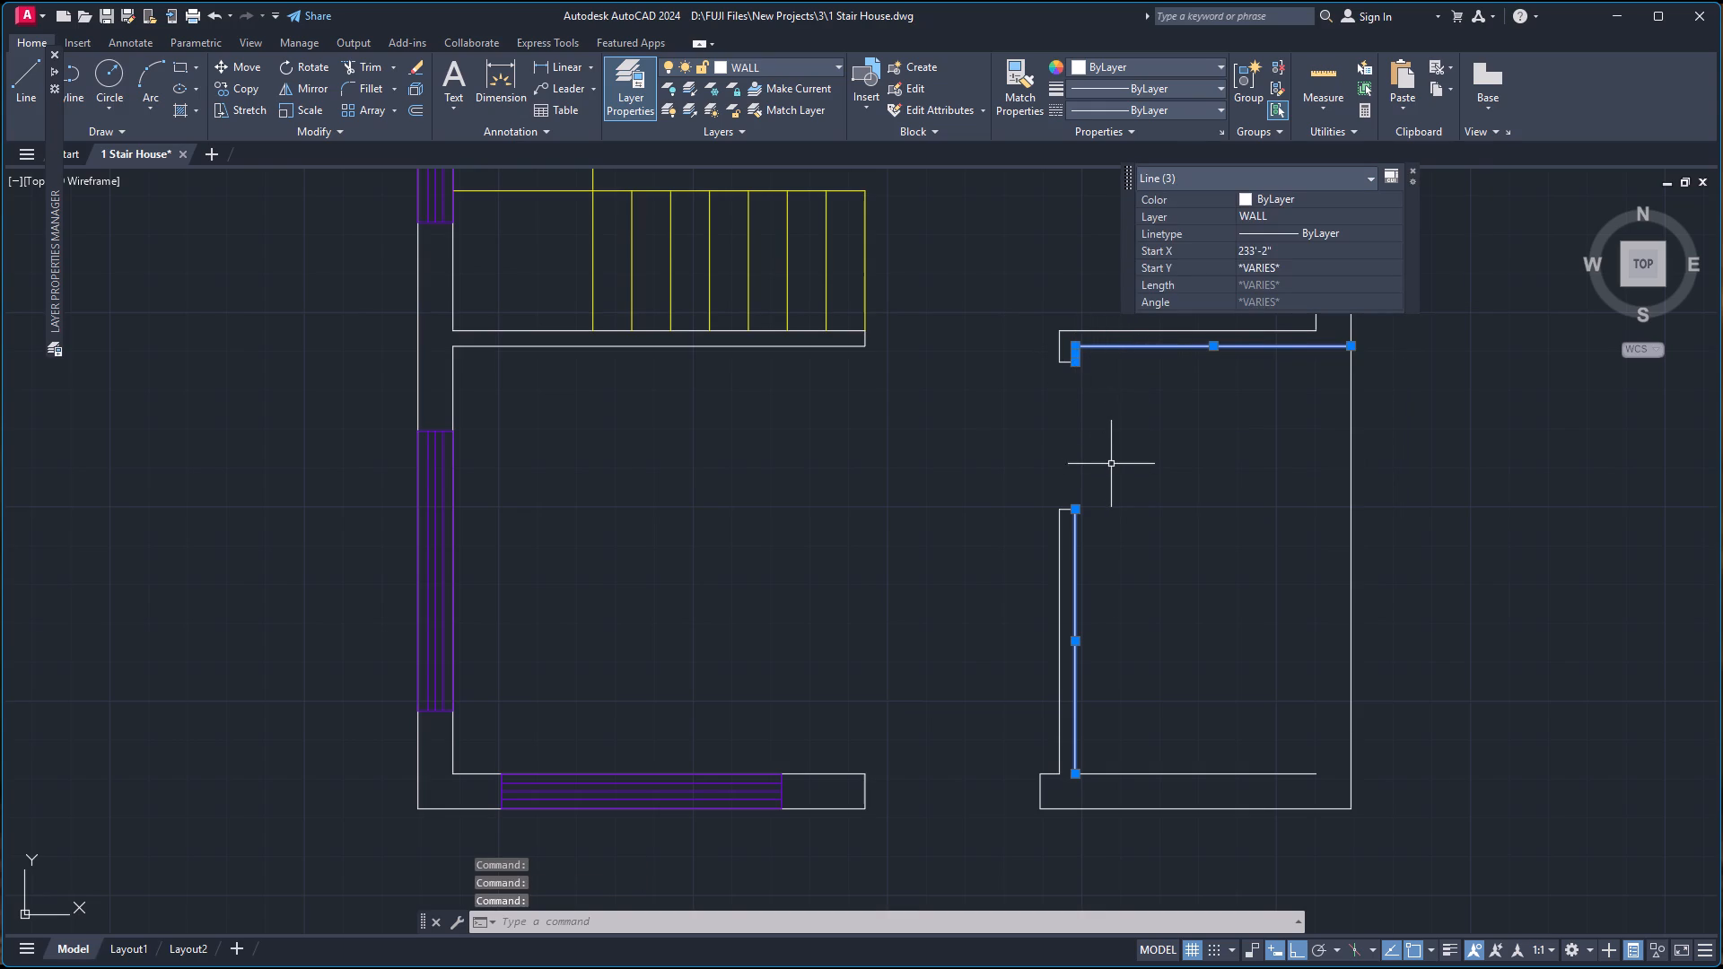
key("Delete")
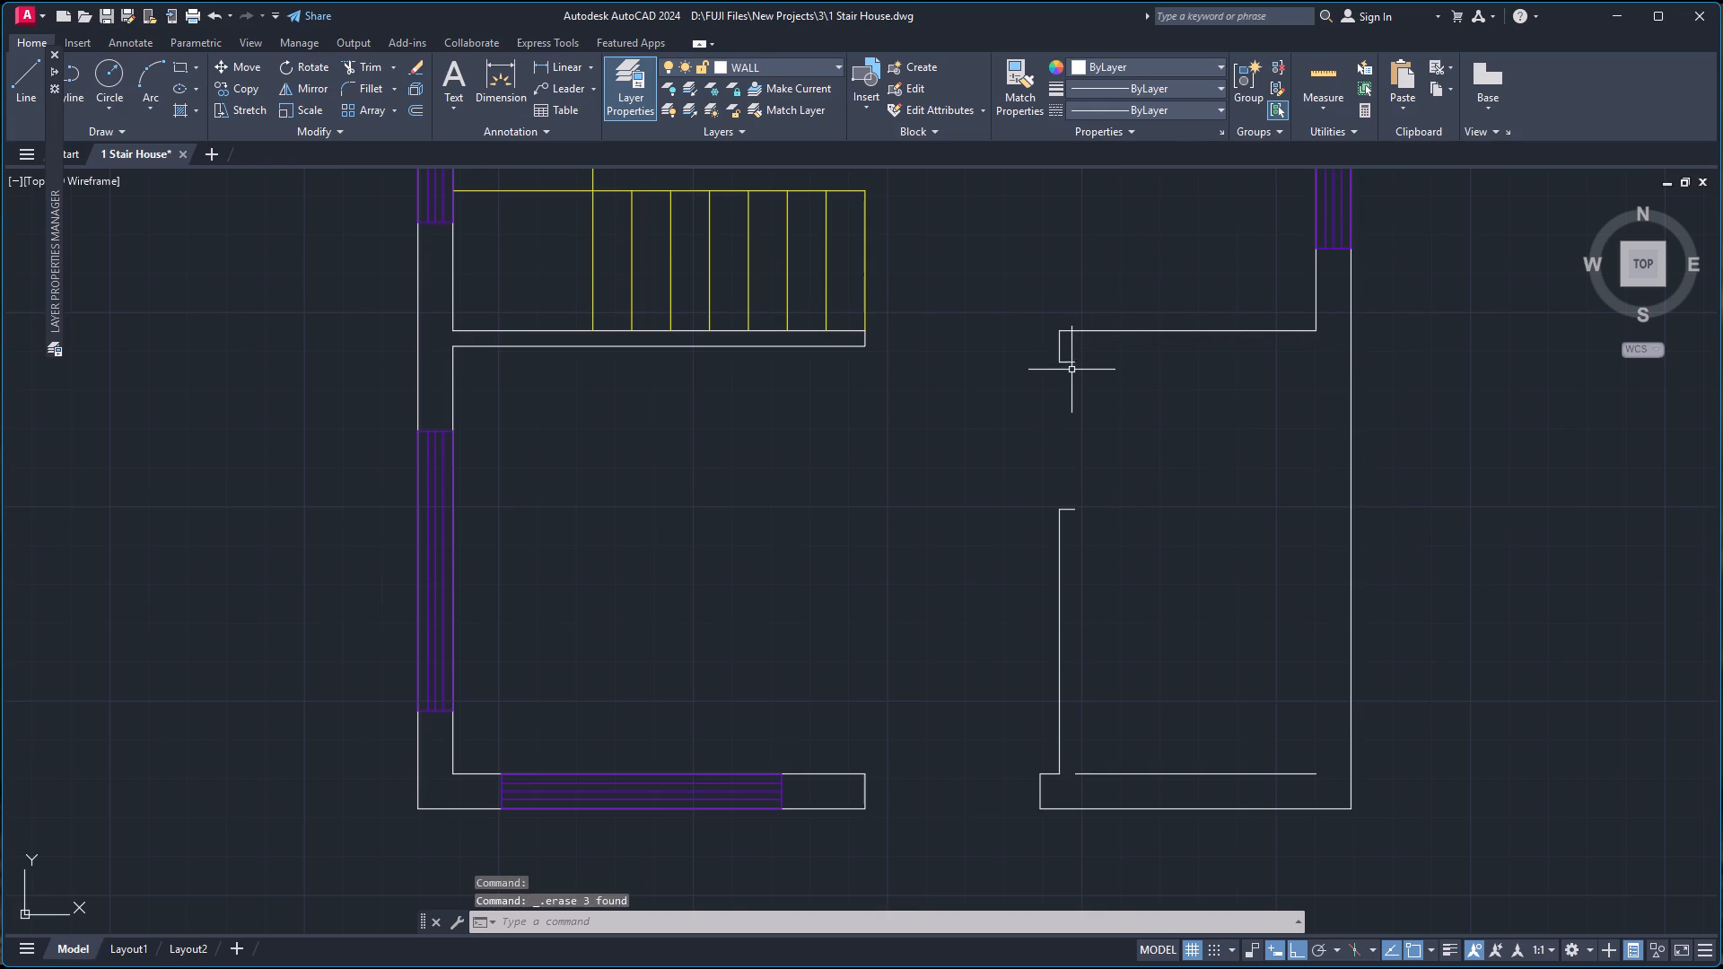
left_click(1070, 362)
key("Delete")
left_click(1072, 510)
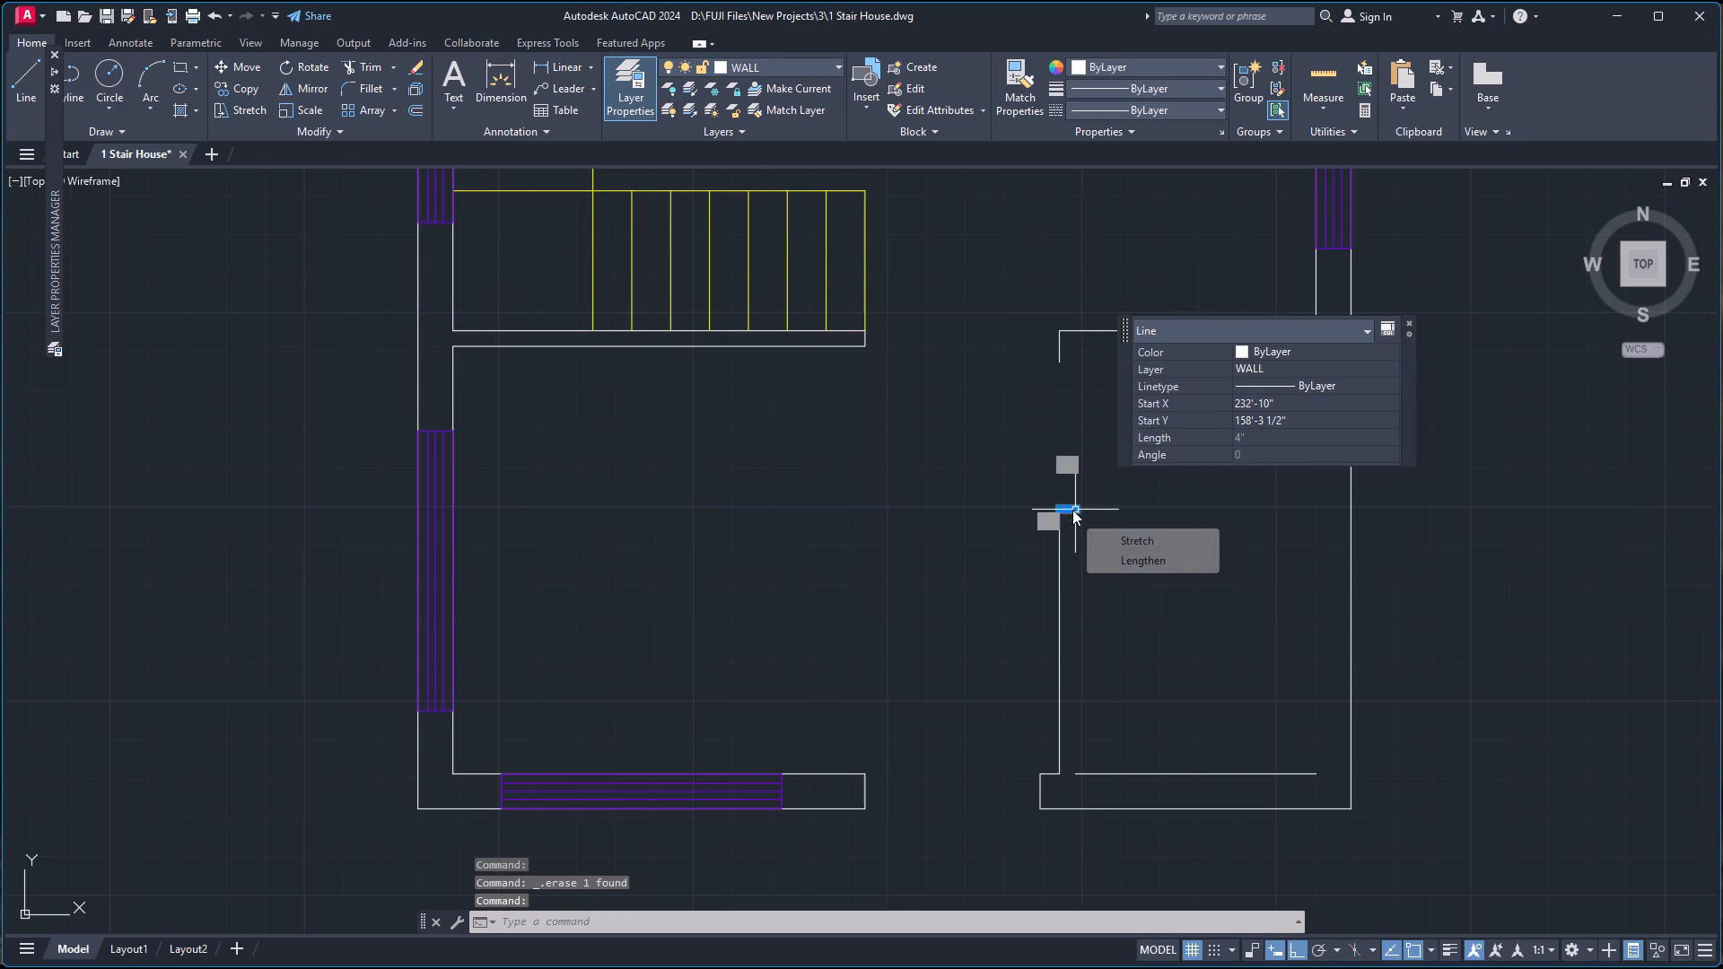
key("Delete")
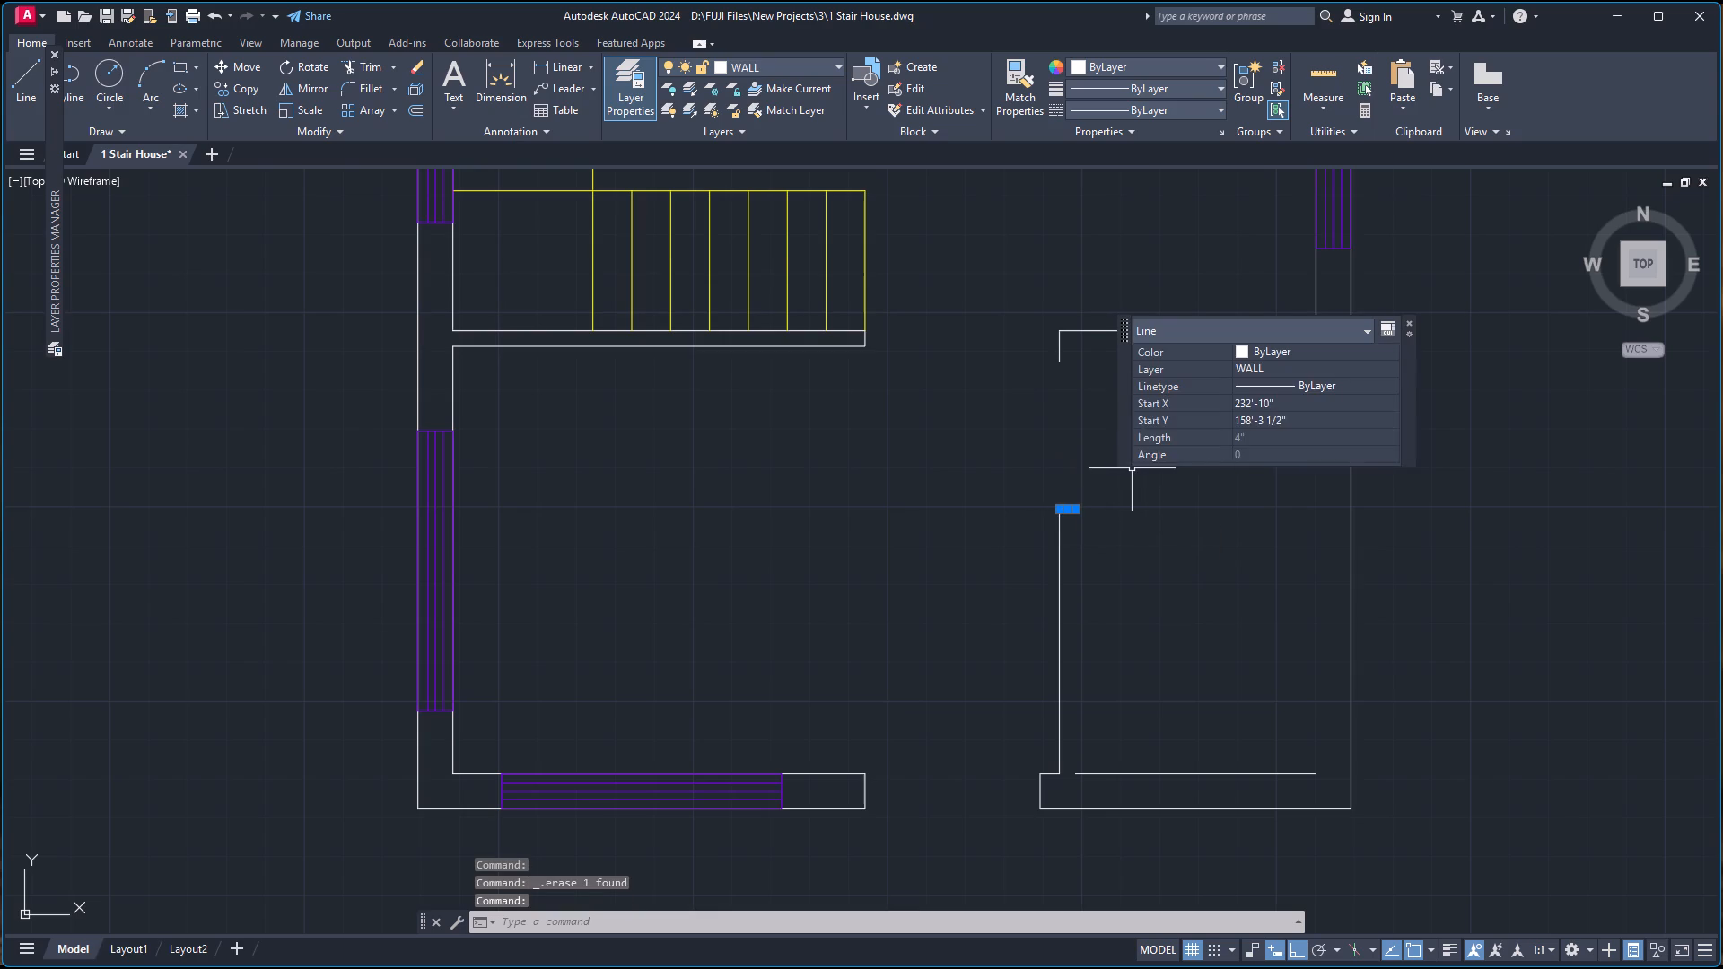
key("Delete")
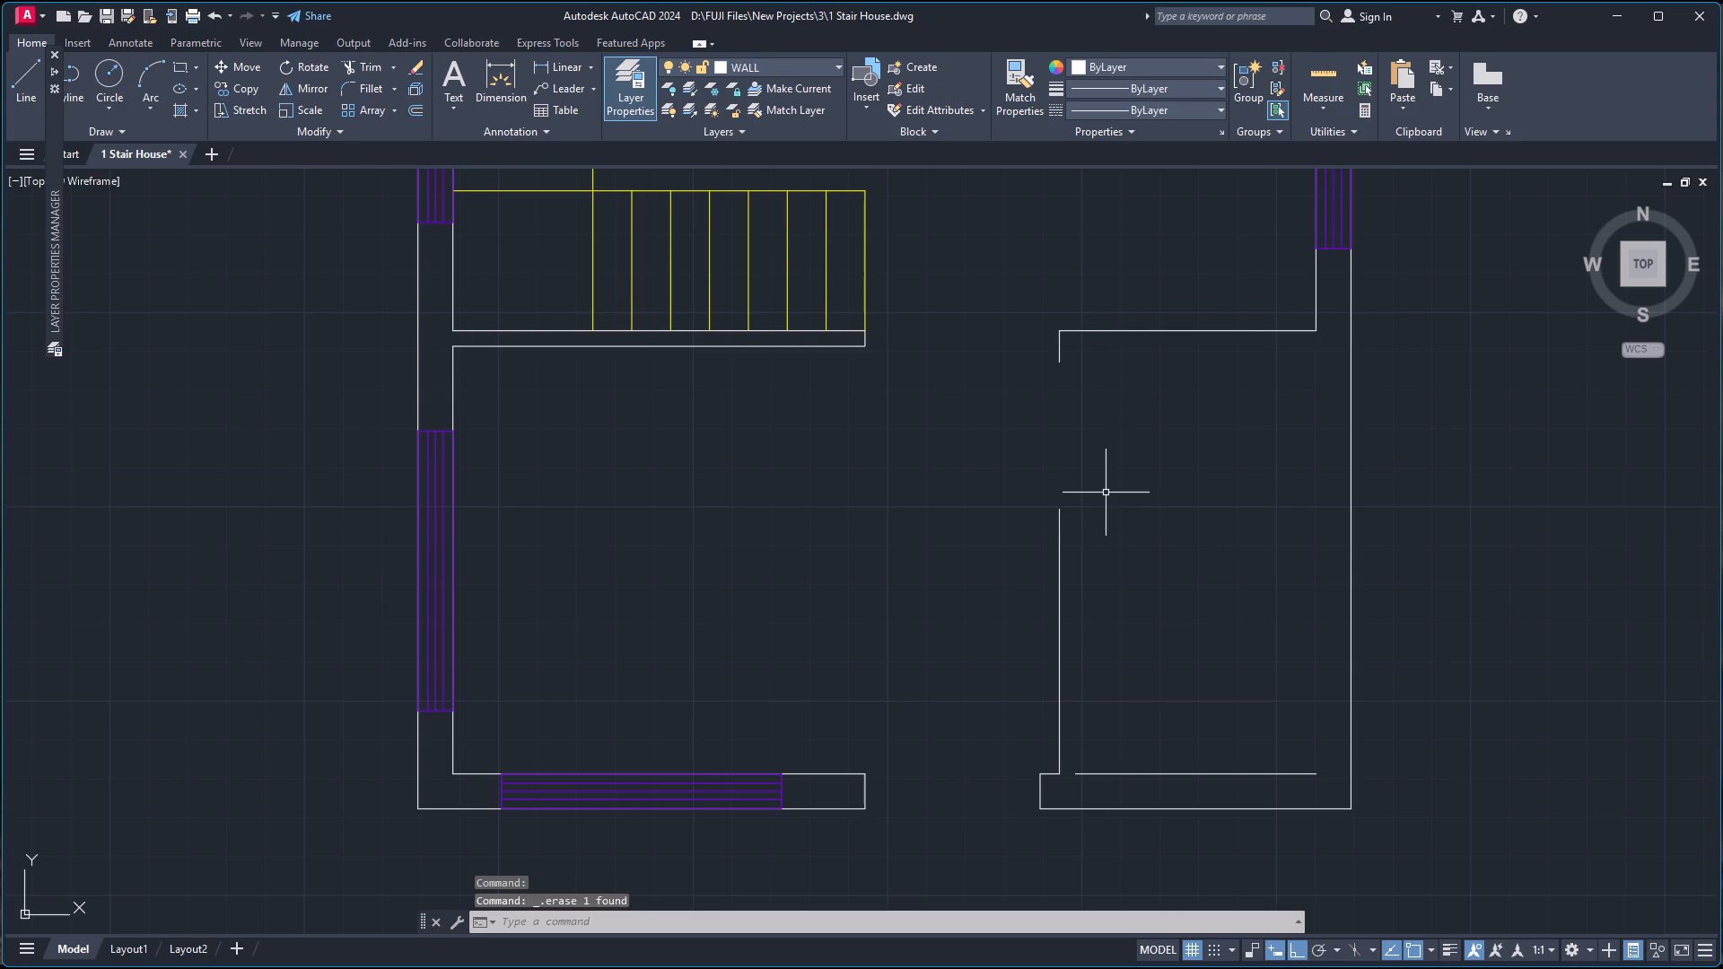
Join the two remaining left partition line segments of the lower-right room across the door opening.
key("j")
key("Return")
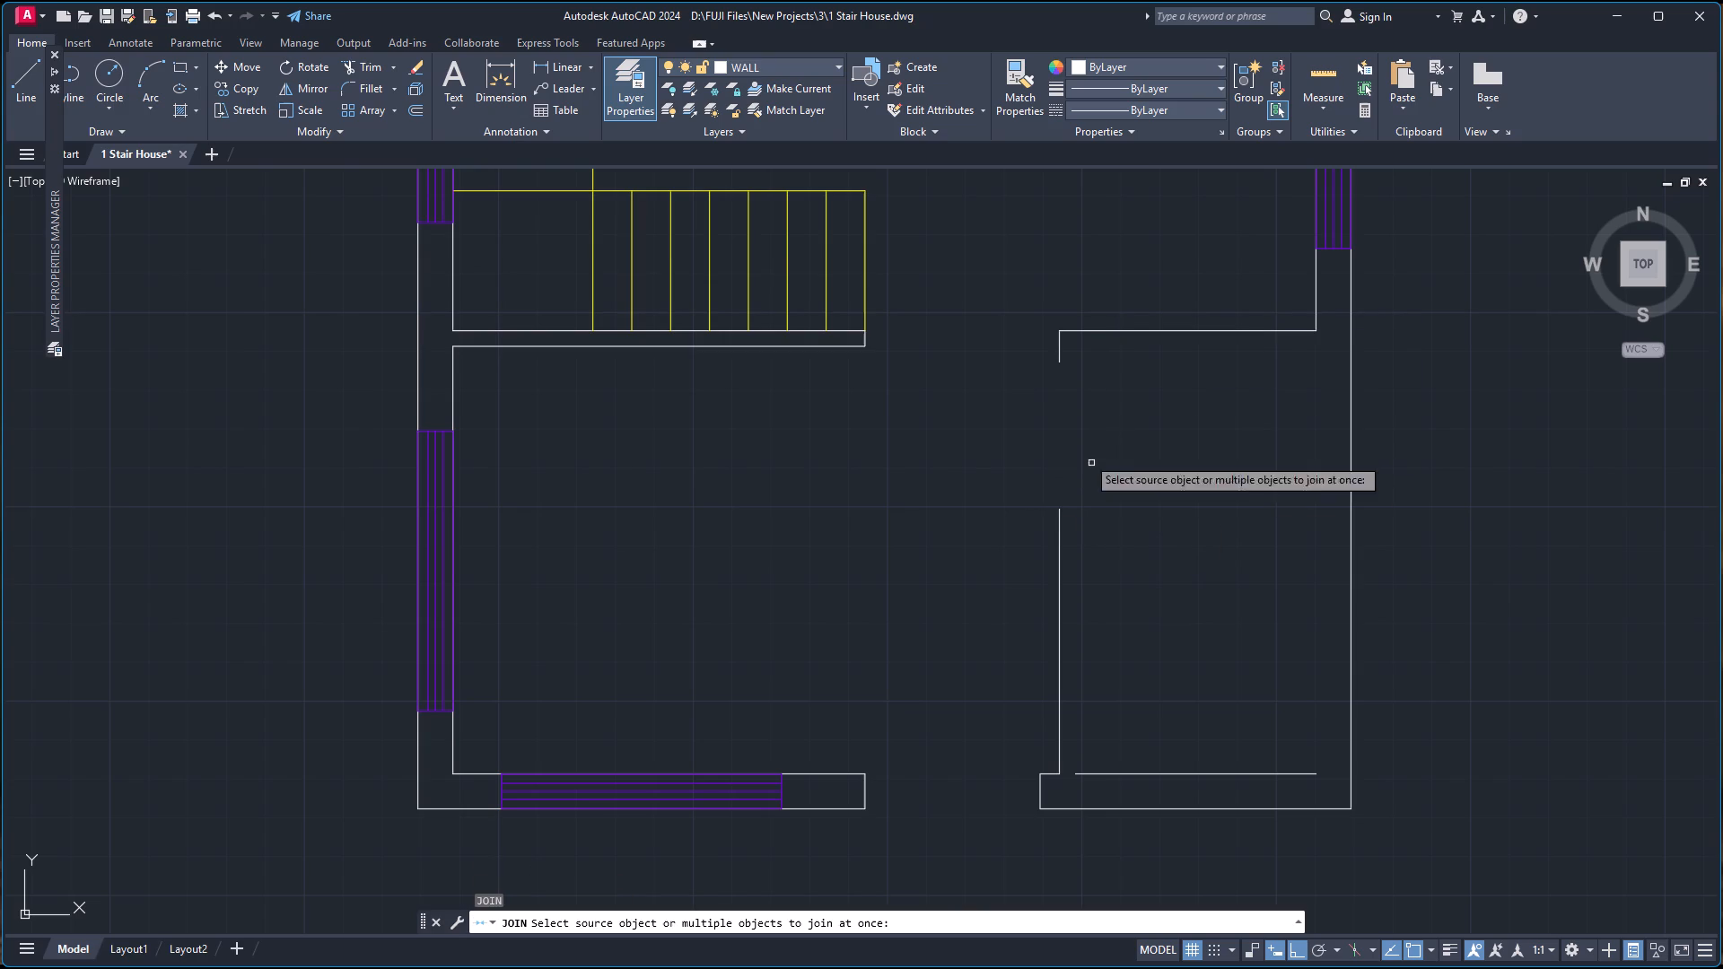
left_click(1062, 354)
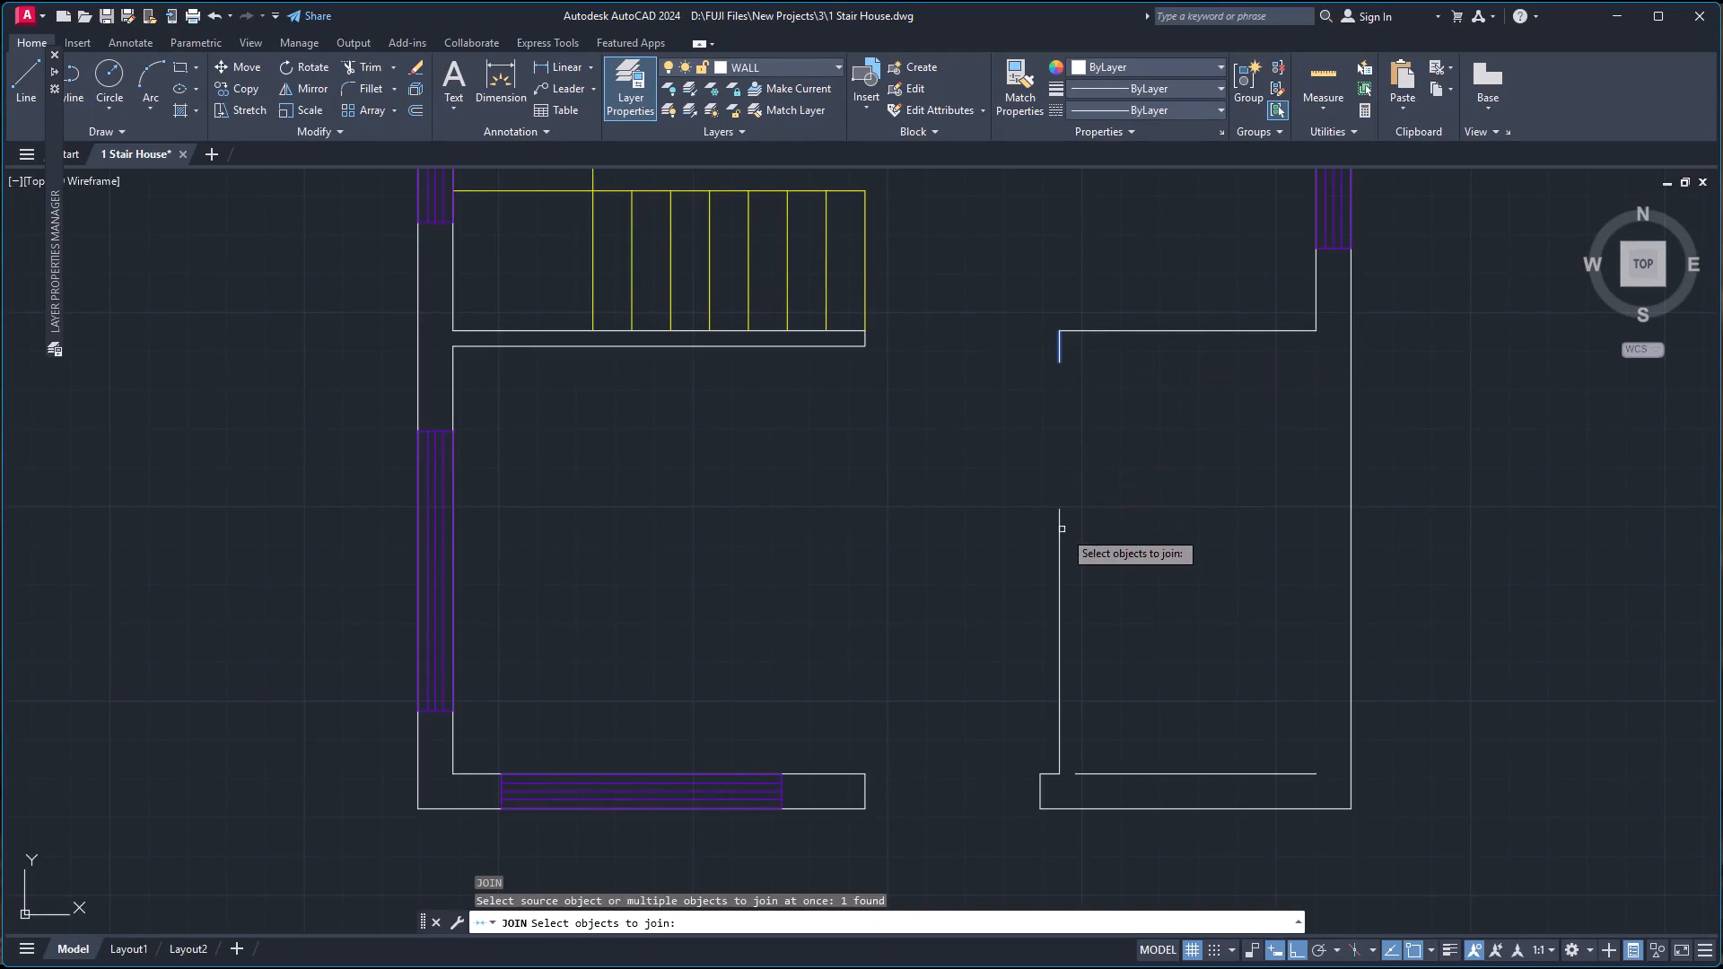
left_click(1062, 538)
key("Return")
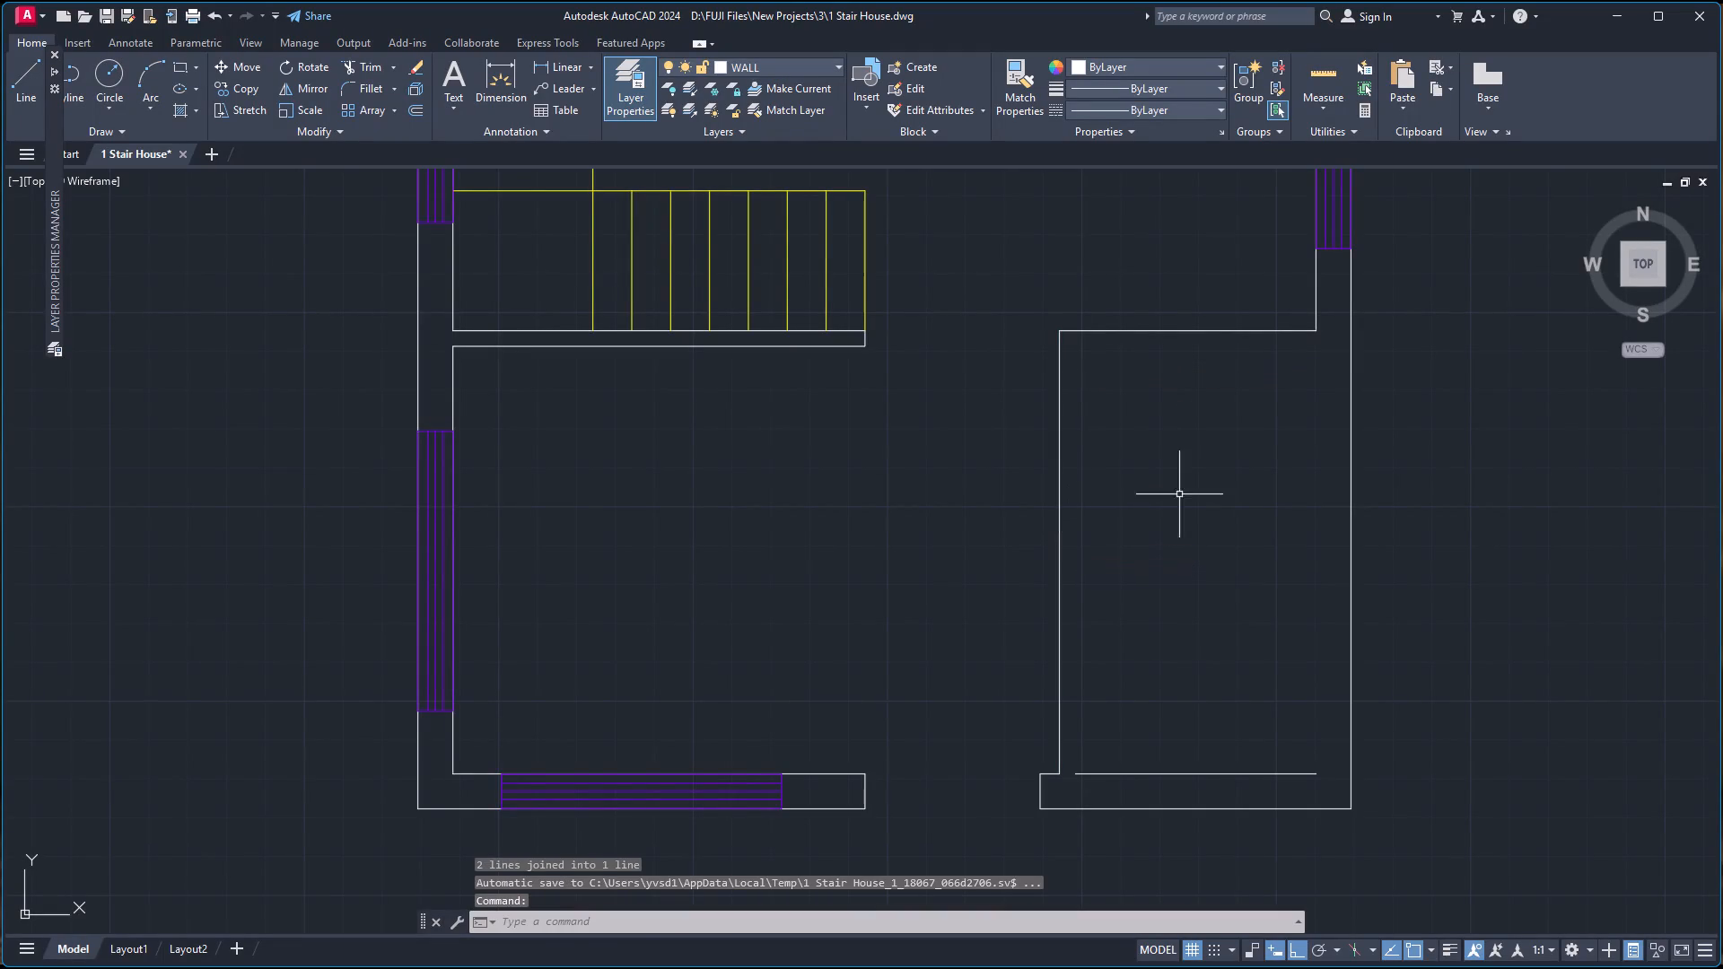
Offset the lower-right room's top and left wall lines 9" toward the room's interior using Through, and finish offsetting.
scroll(1236, 292, "up", 1)
scroll(1239, 258, "down", 2)
scroll(1229, 287, "up", 1)
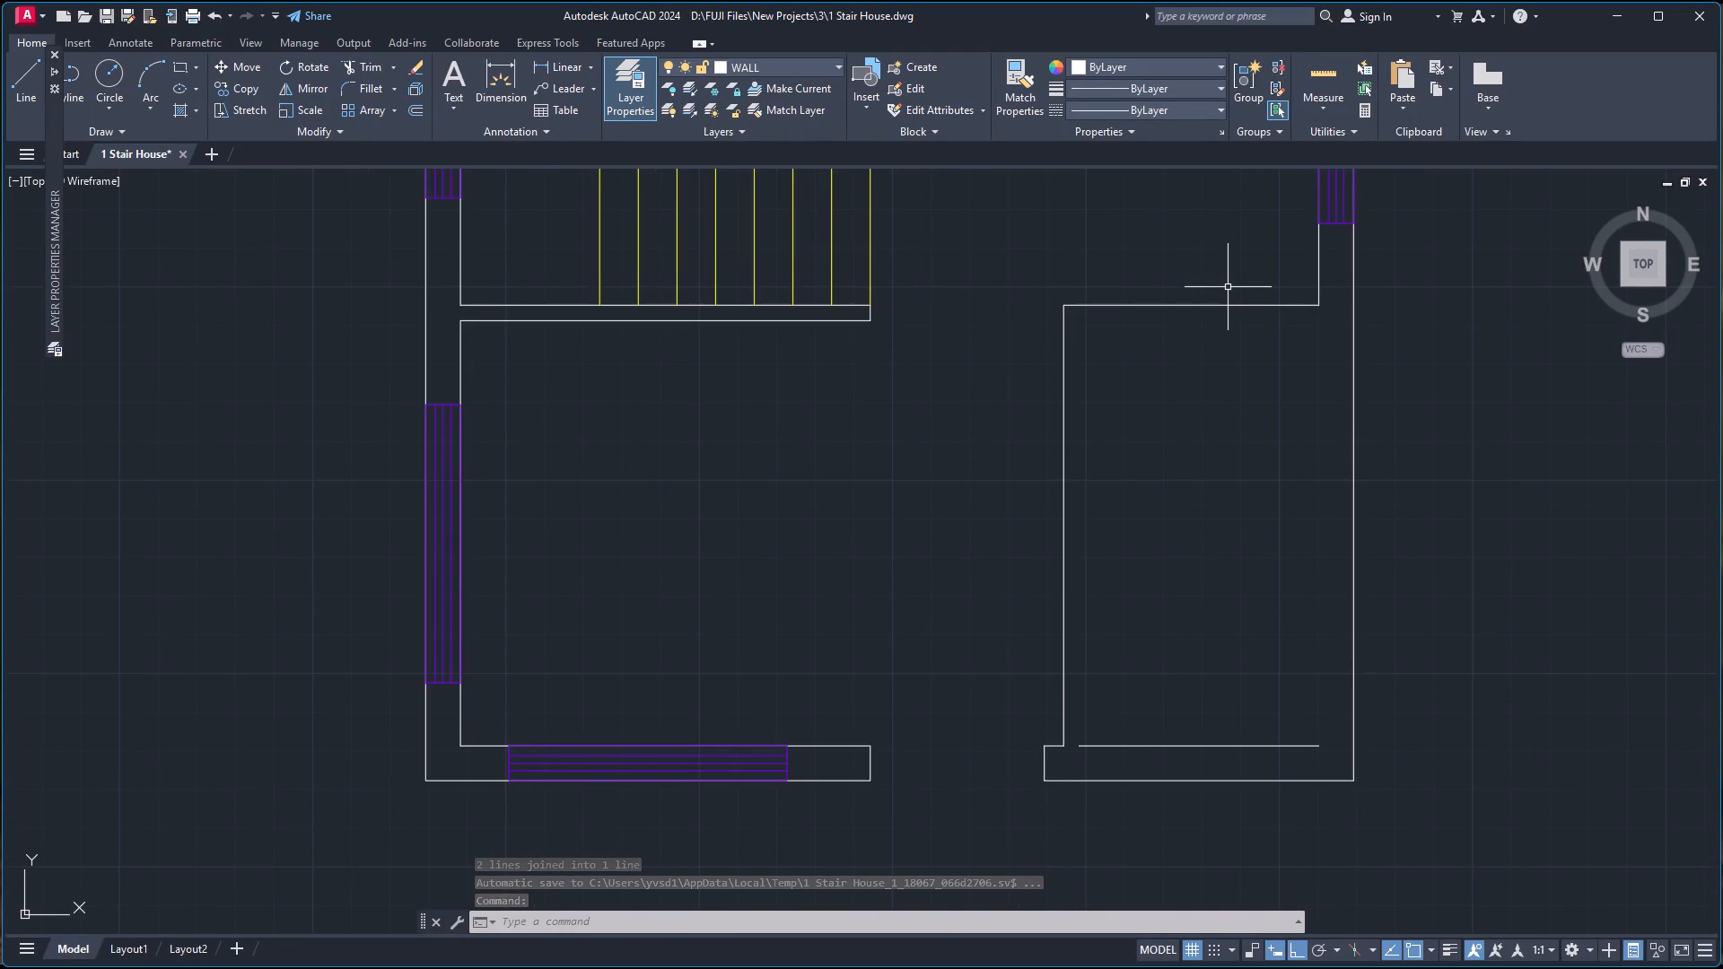
key("o")
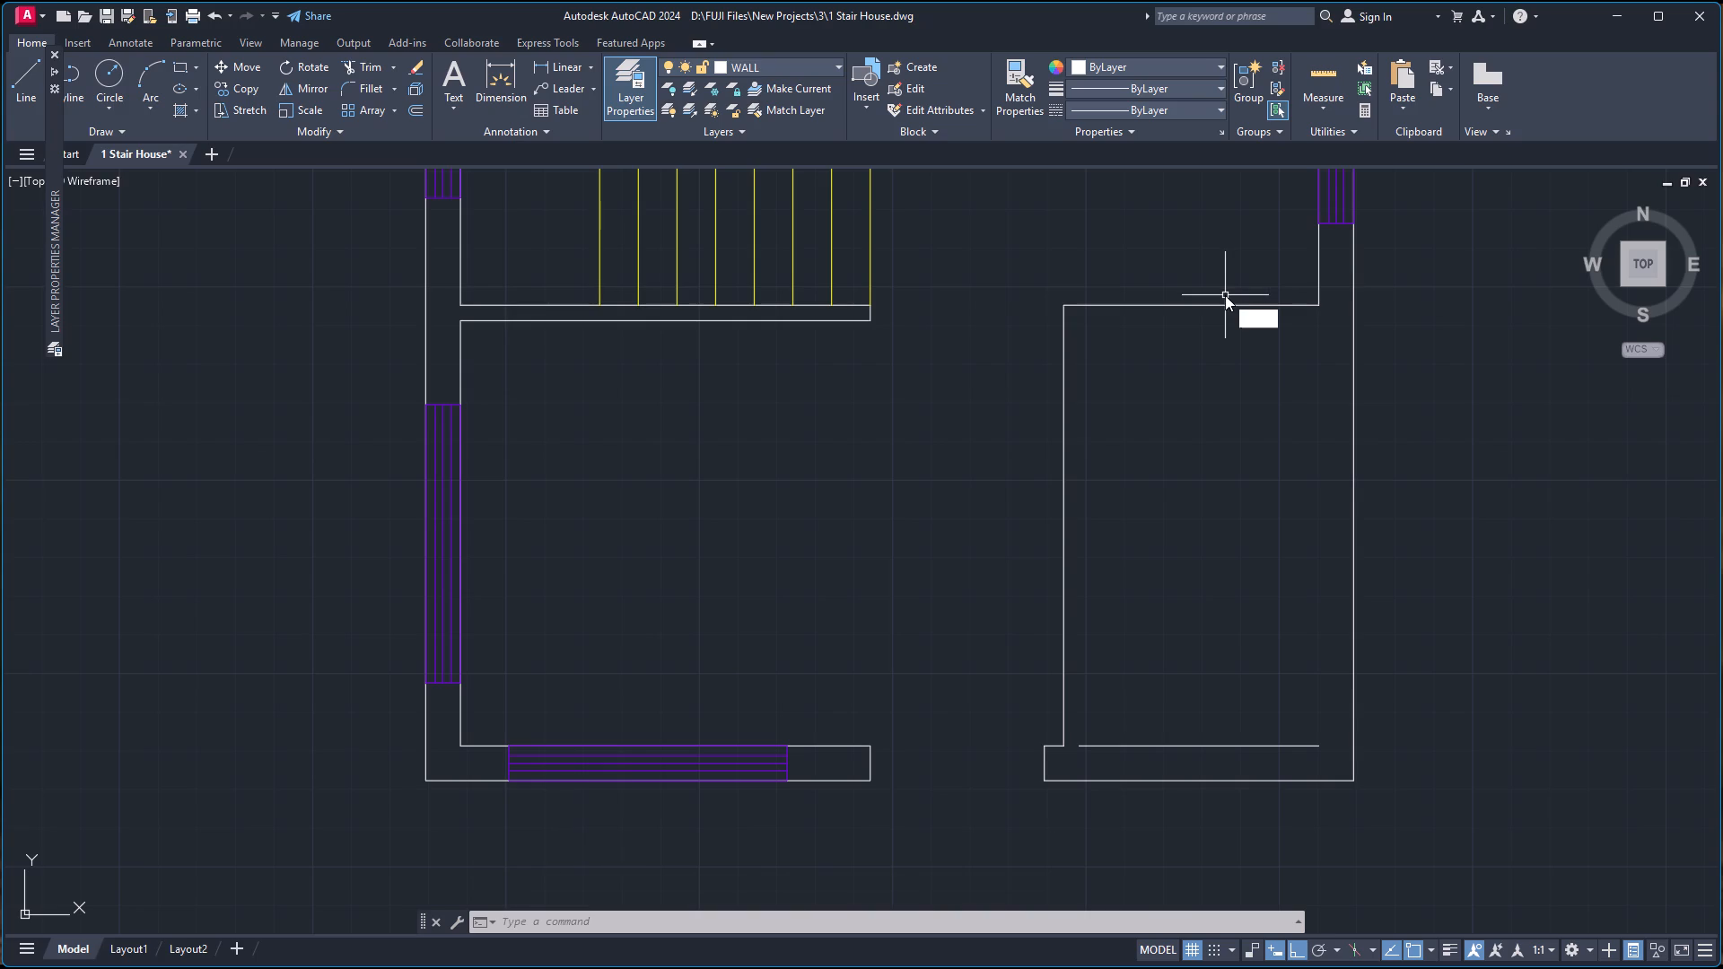
key("Return")
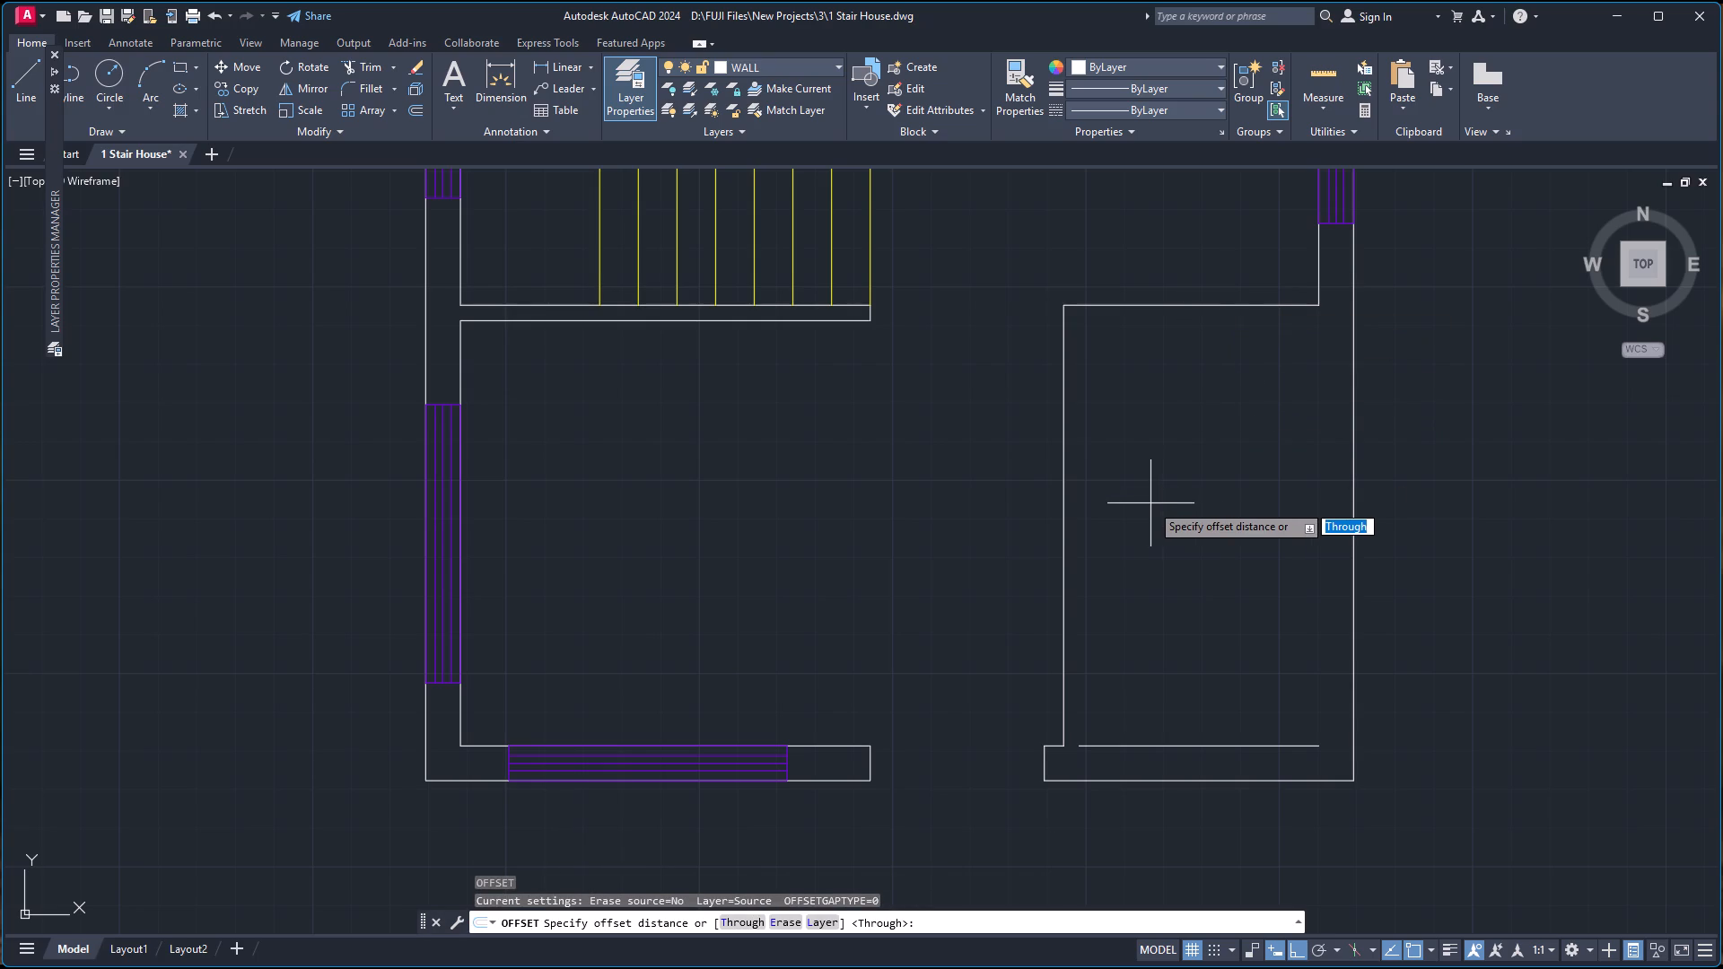
key("Return")
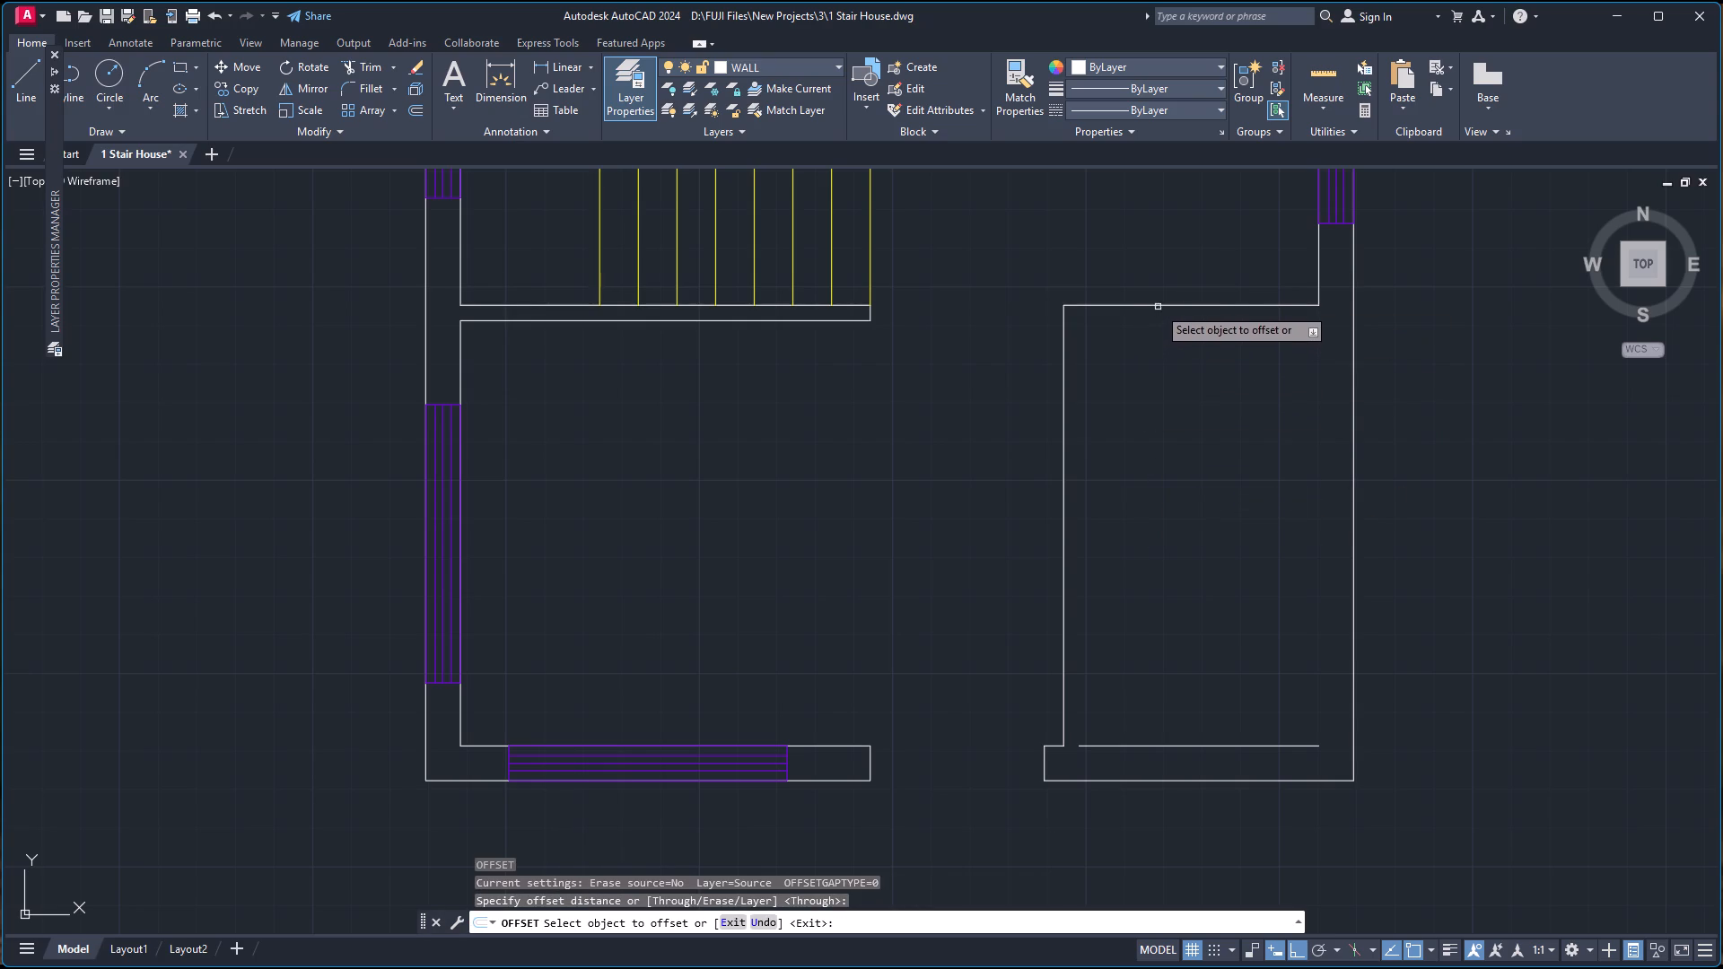
left_click(1159, 304)
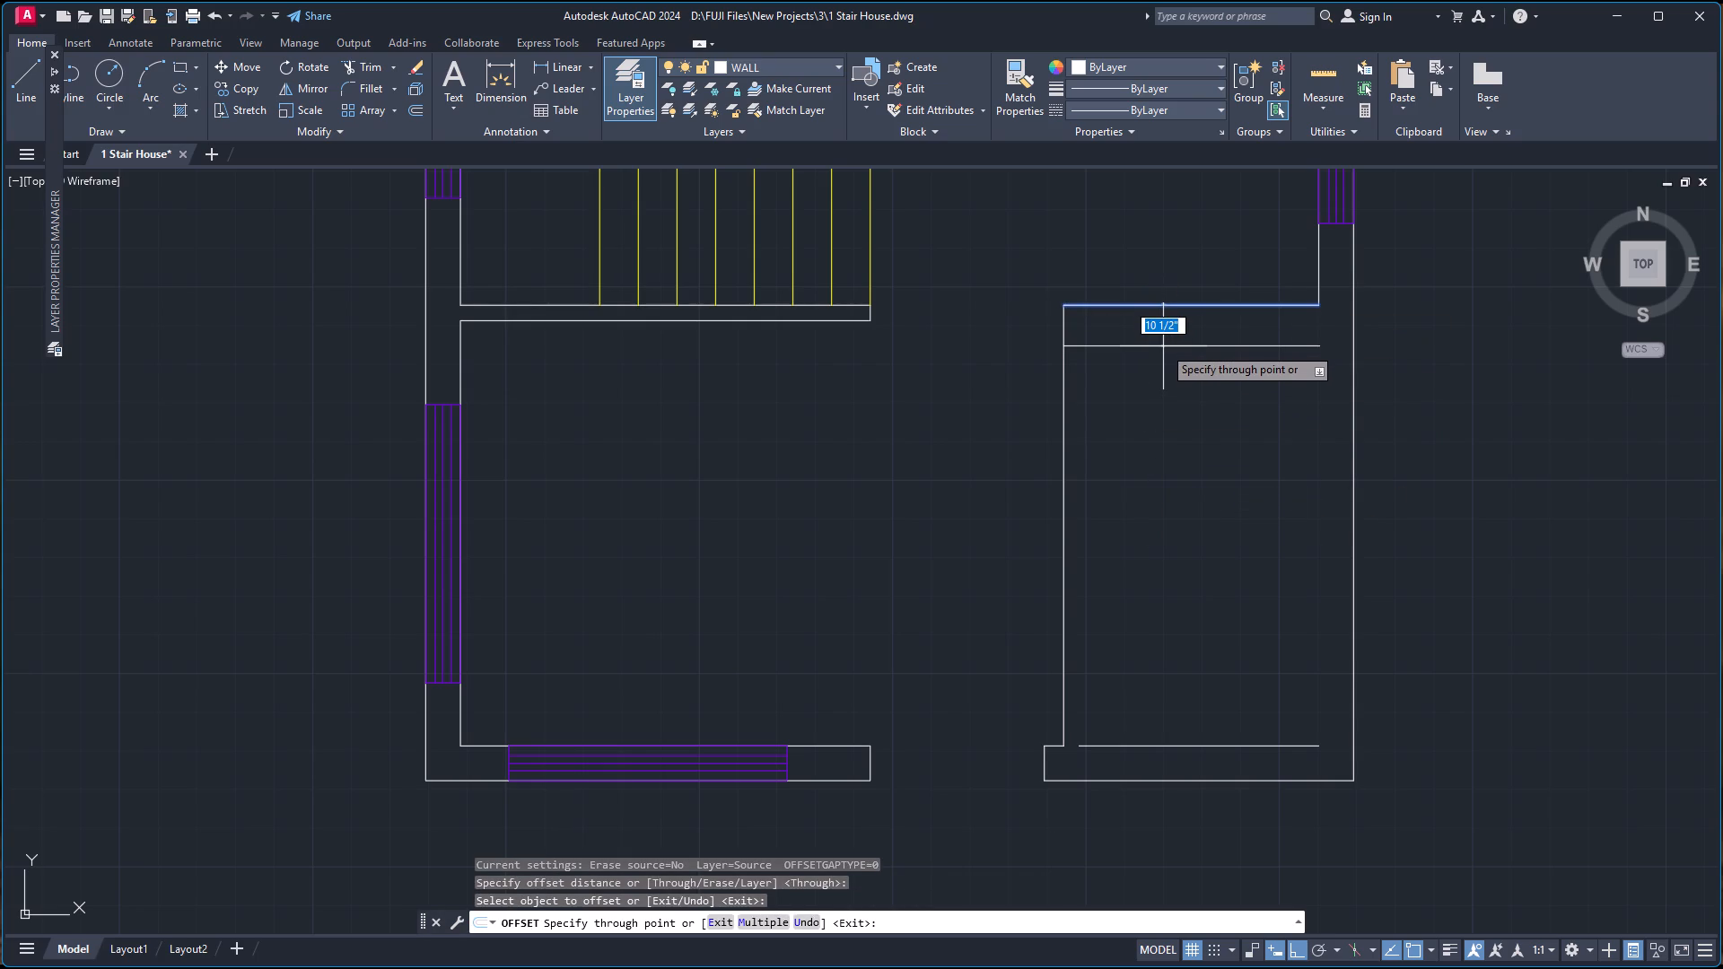
key("9")
key("Return")
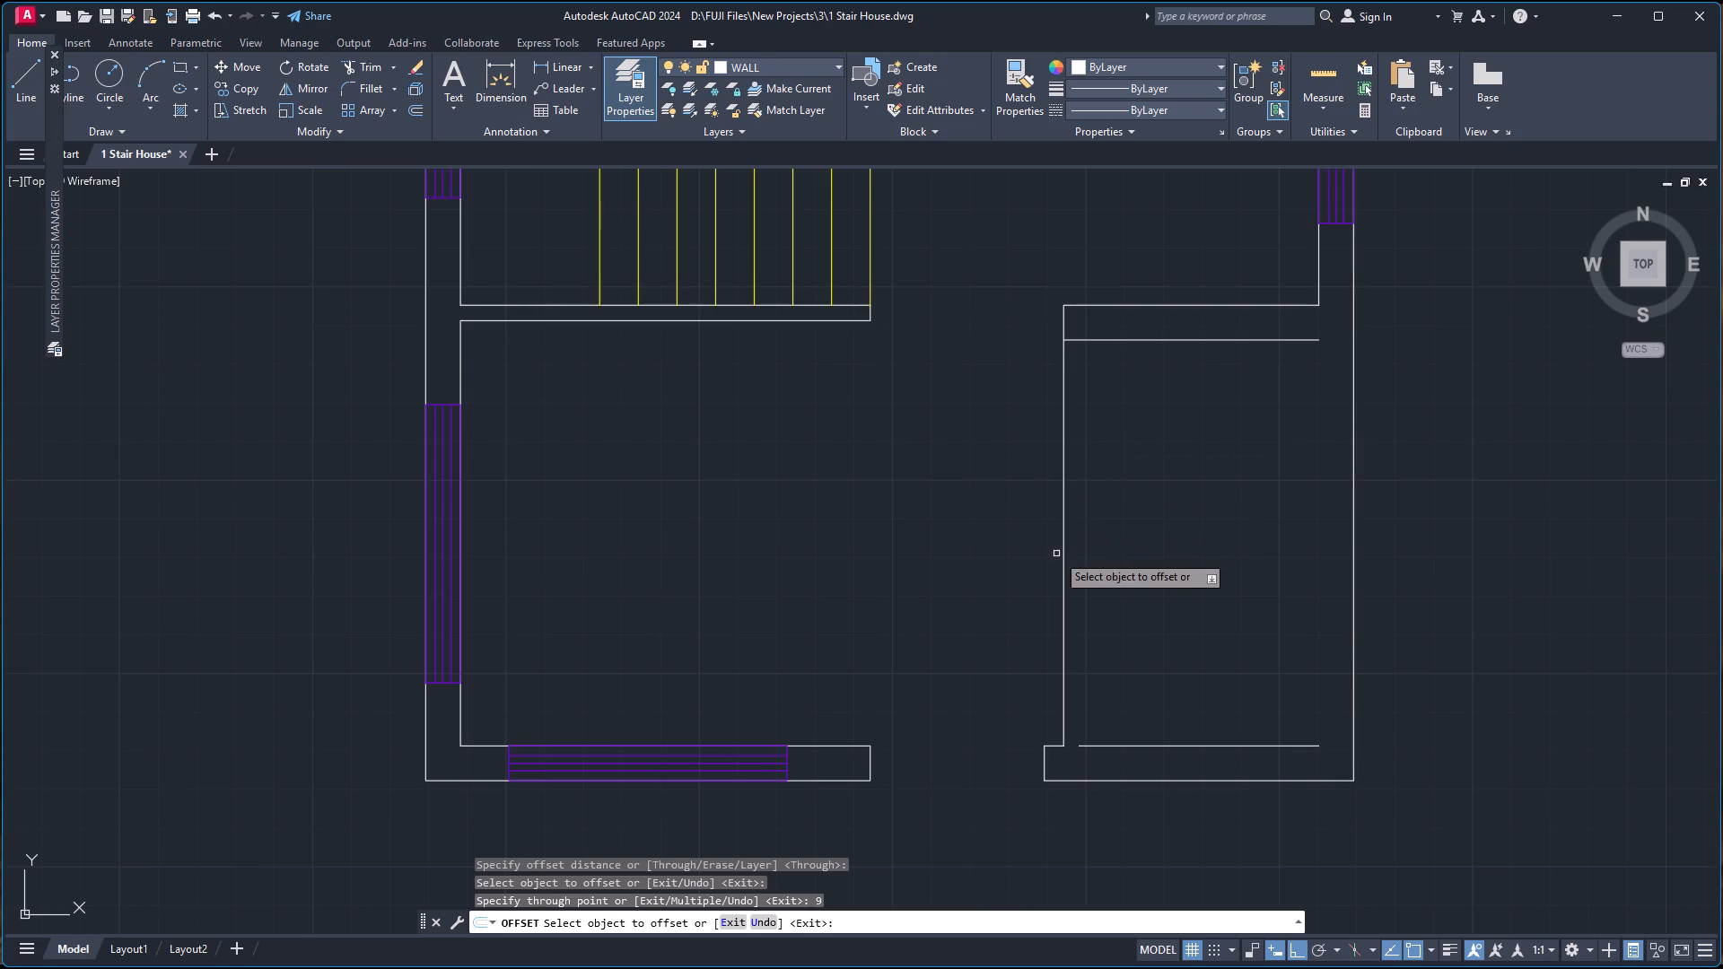
left_click(1063, 550)
key("9")
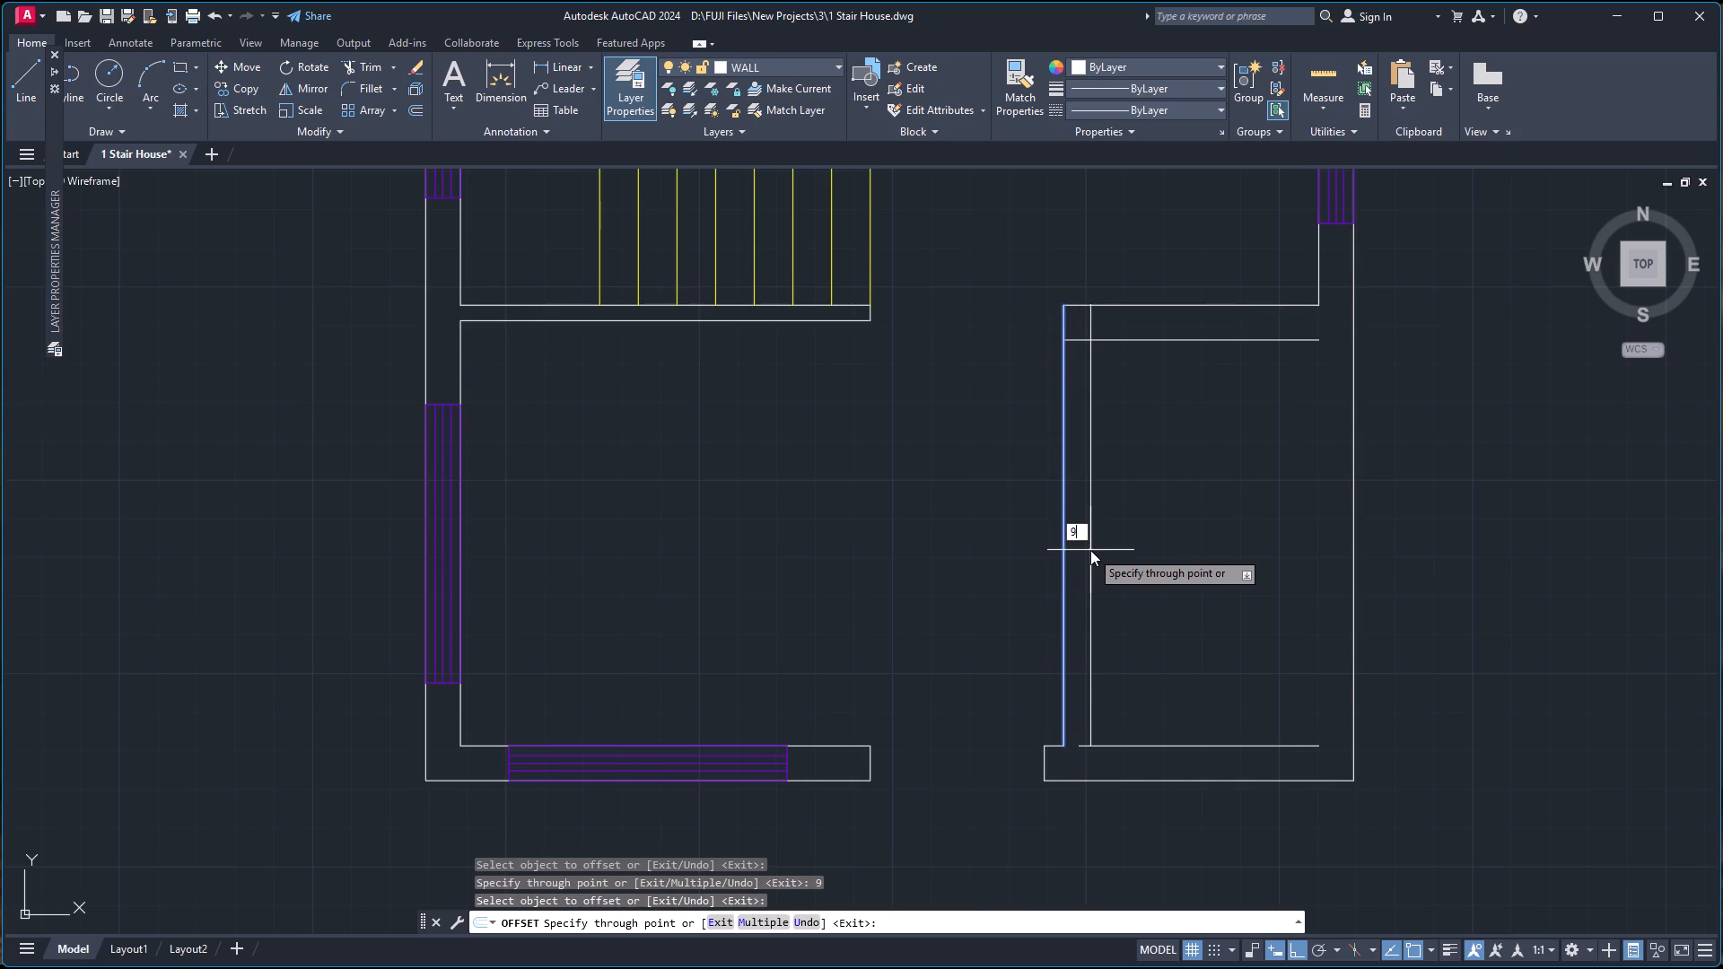
key("Return")
key("Escape")
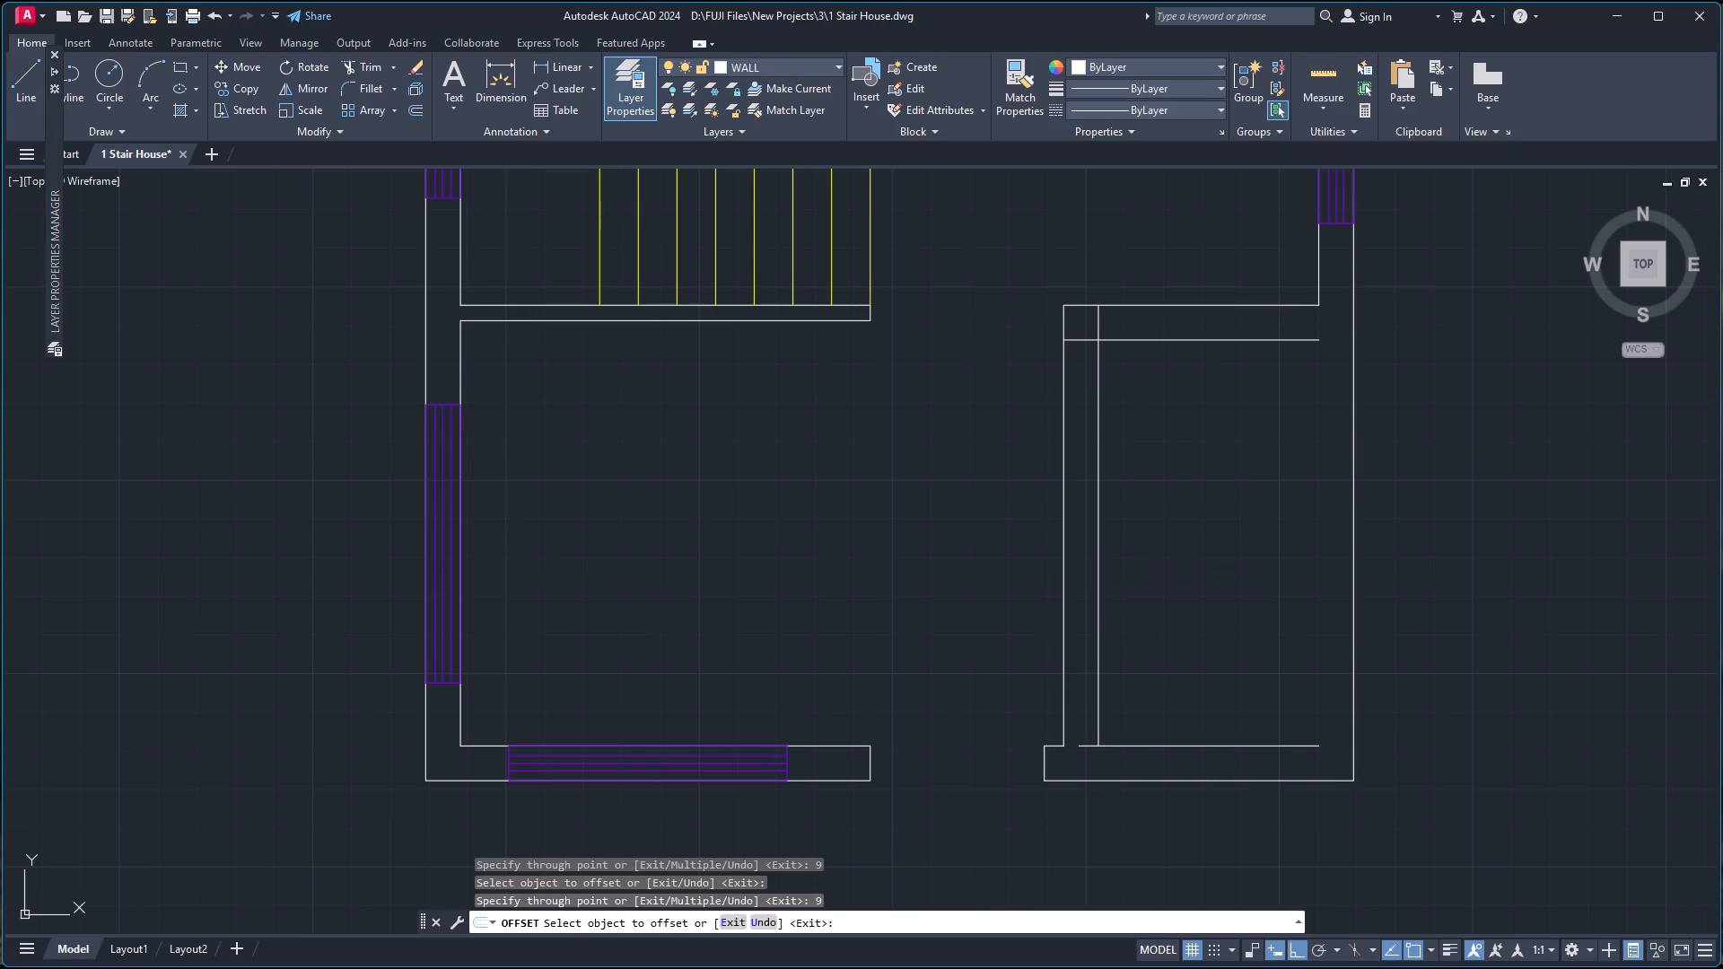
Extend the lower-right room's offset top wall line to the right wall's outer line by drawing a 9" connecting line and joining both.
key("l")
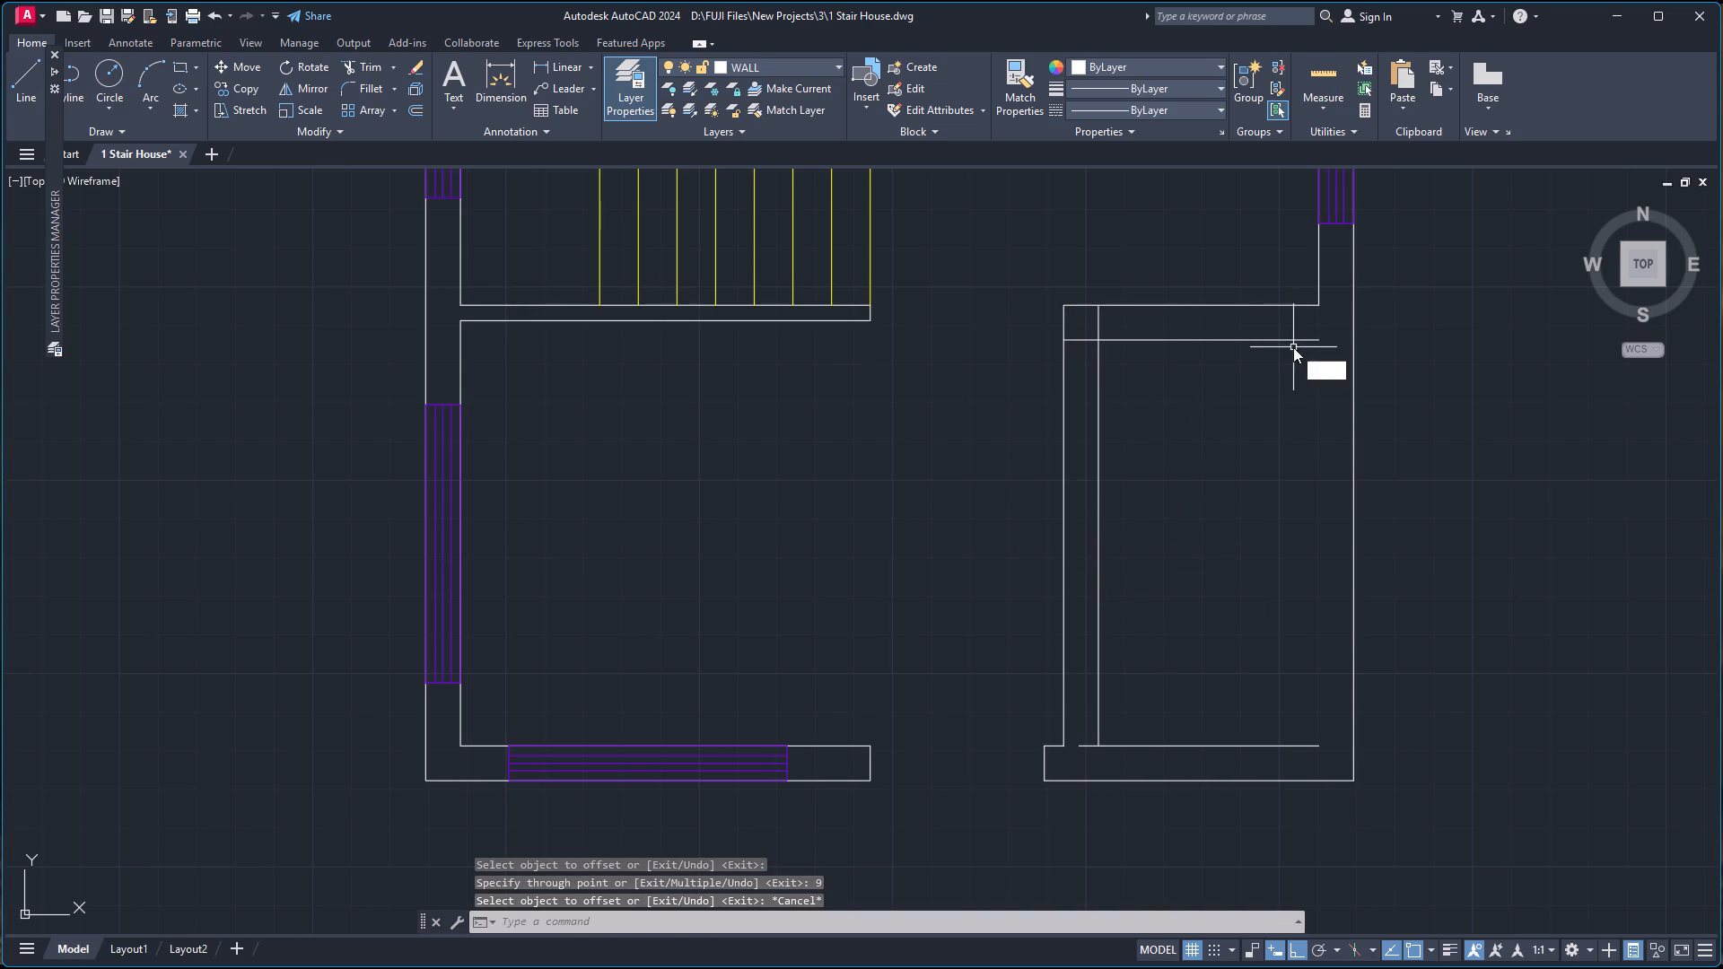
key("Return")
left_click(1319, 343)
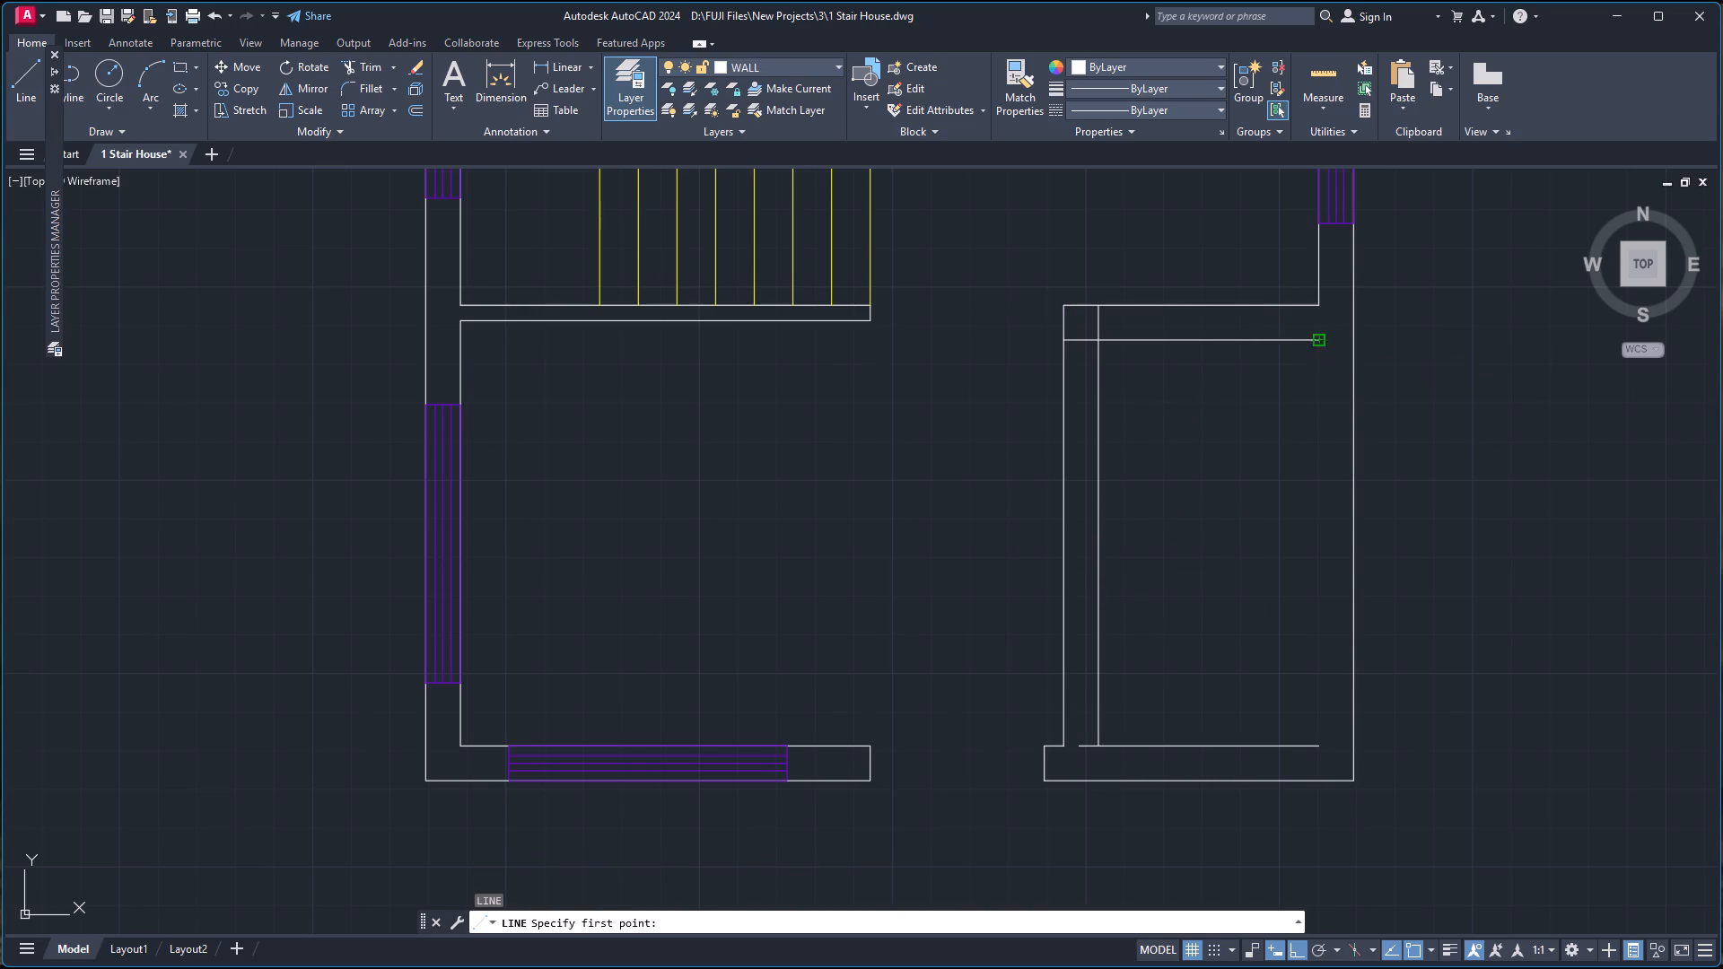
left_click(1351, 342)
key("space")
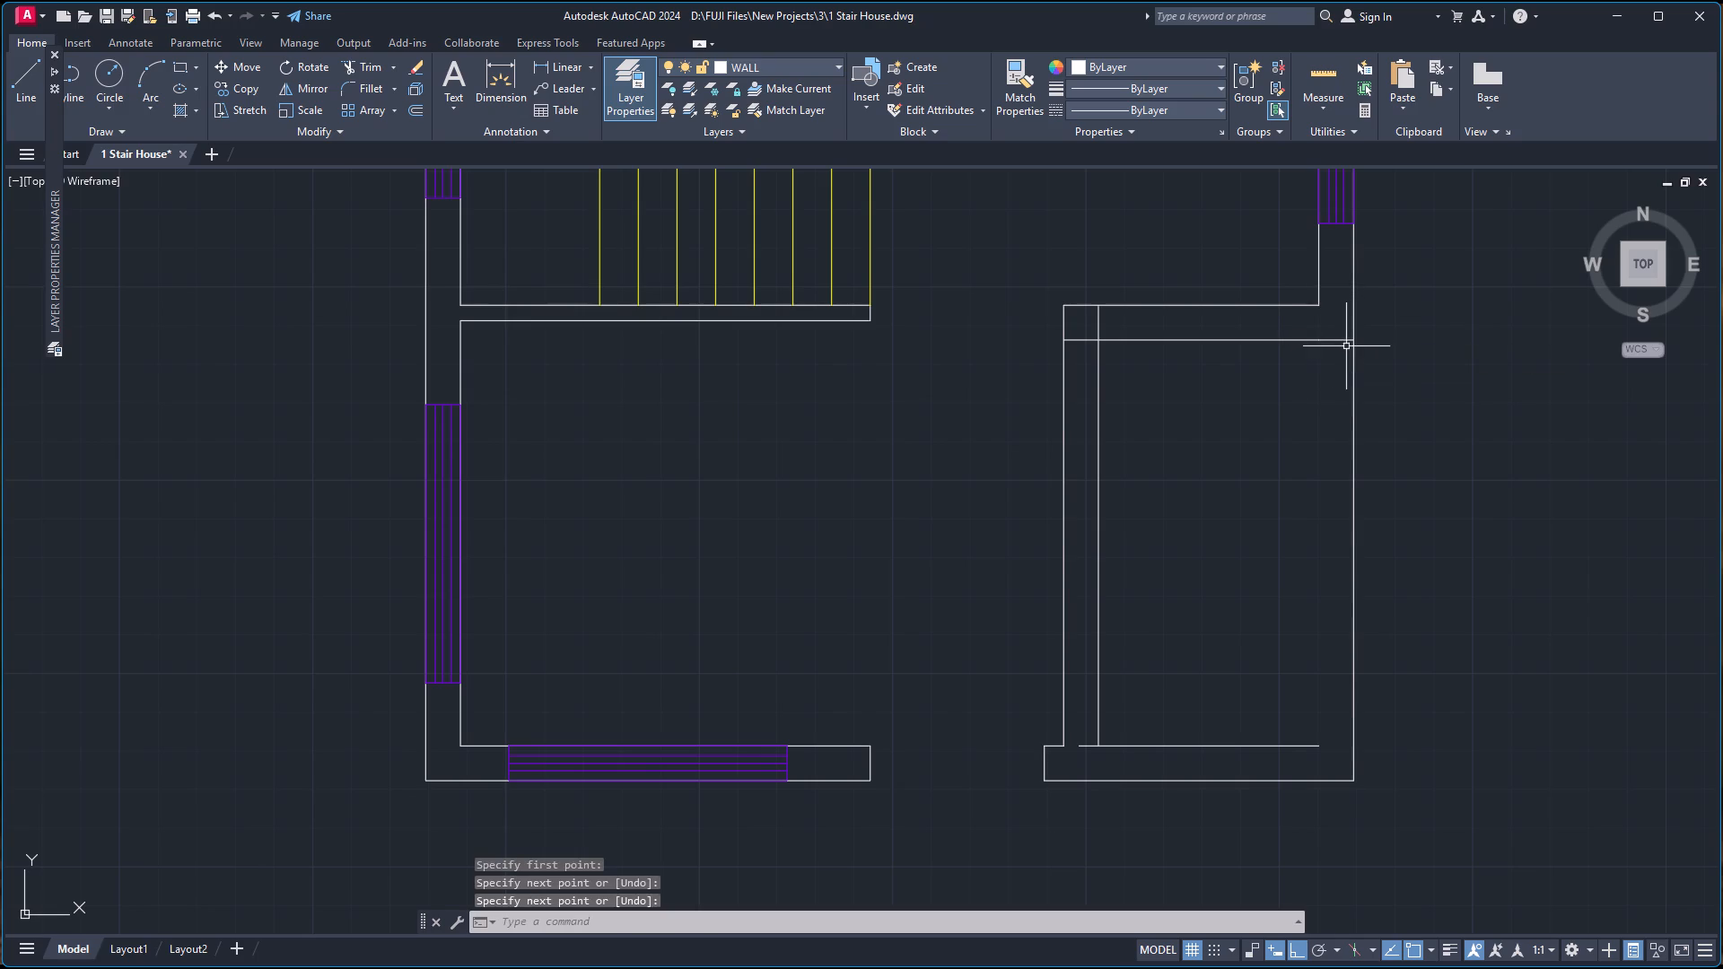
left_click(1329, 340)
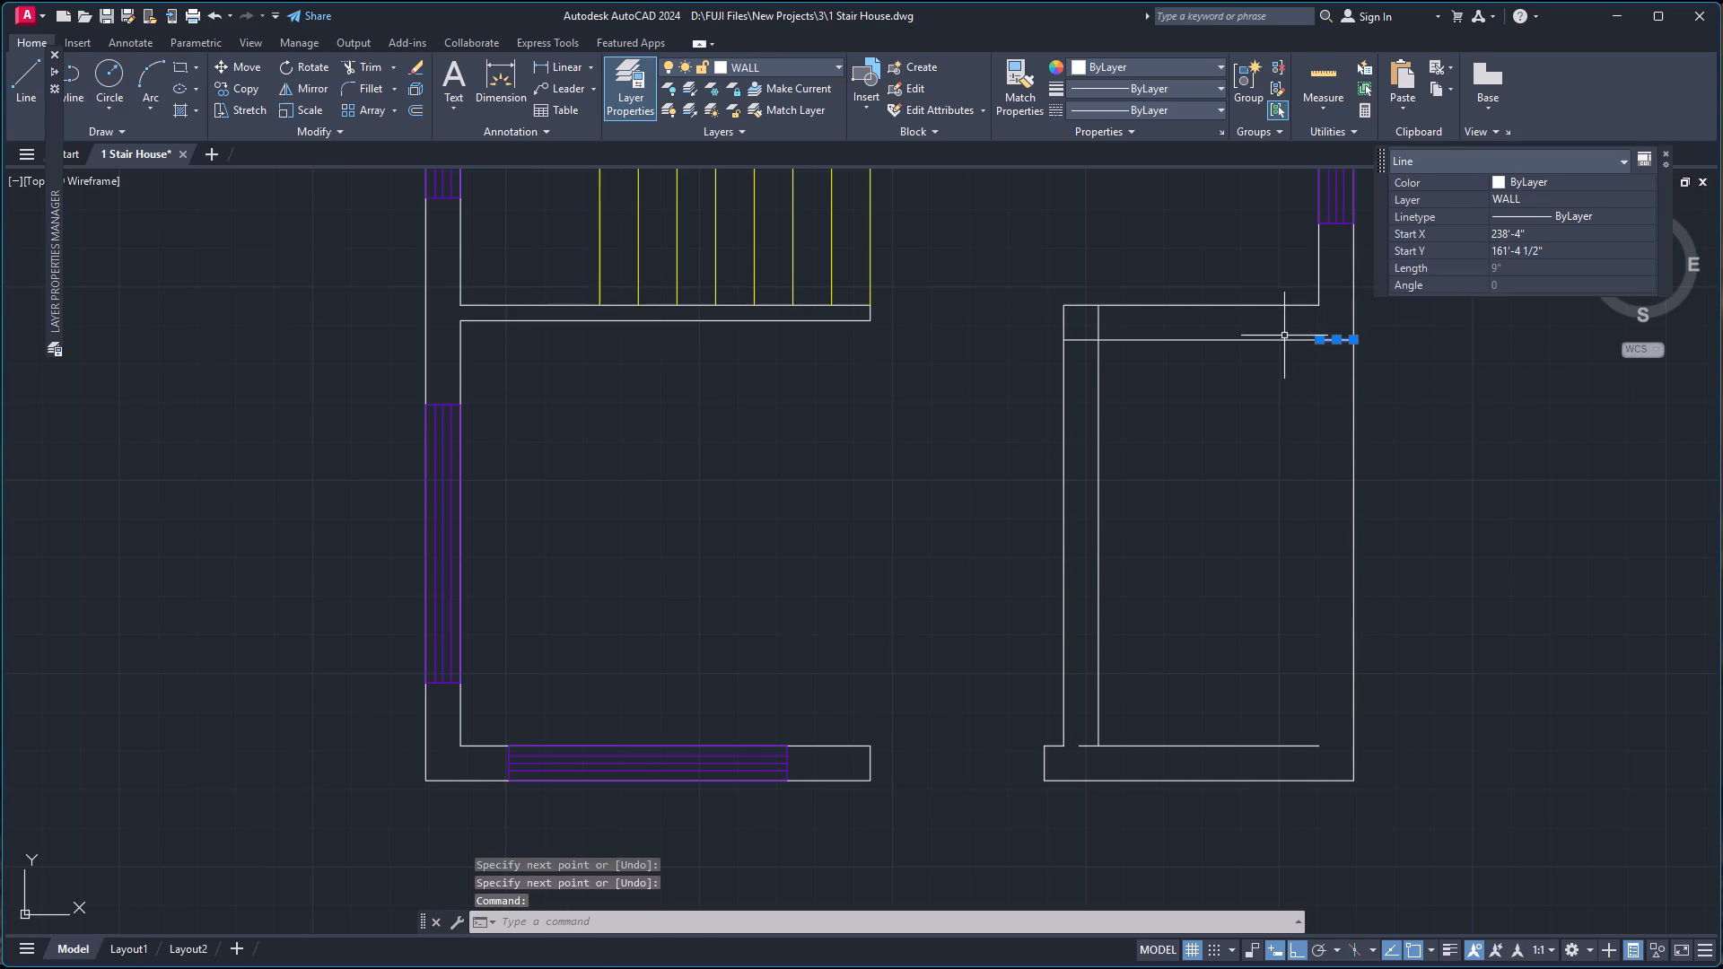
left_click(1271, 341)
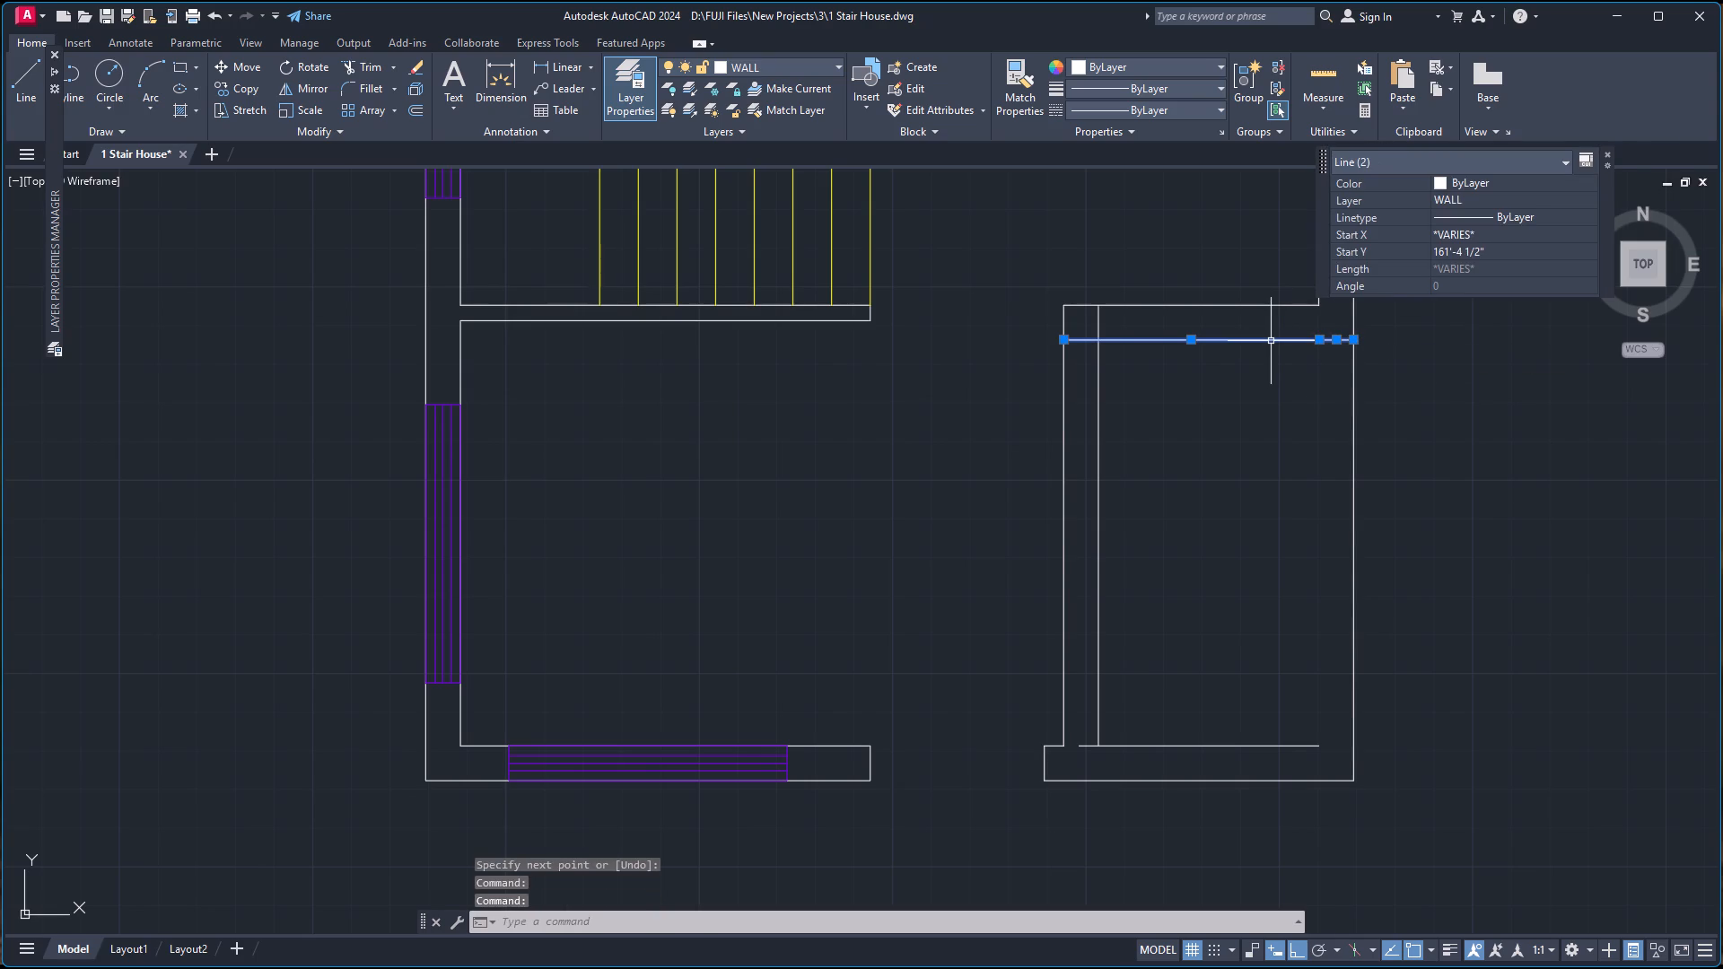
key("j")
key("Return")
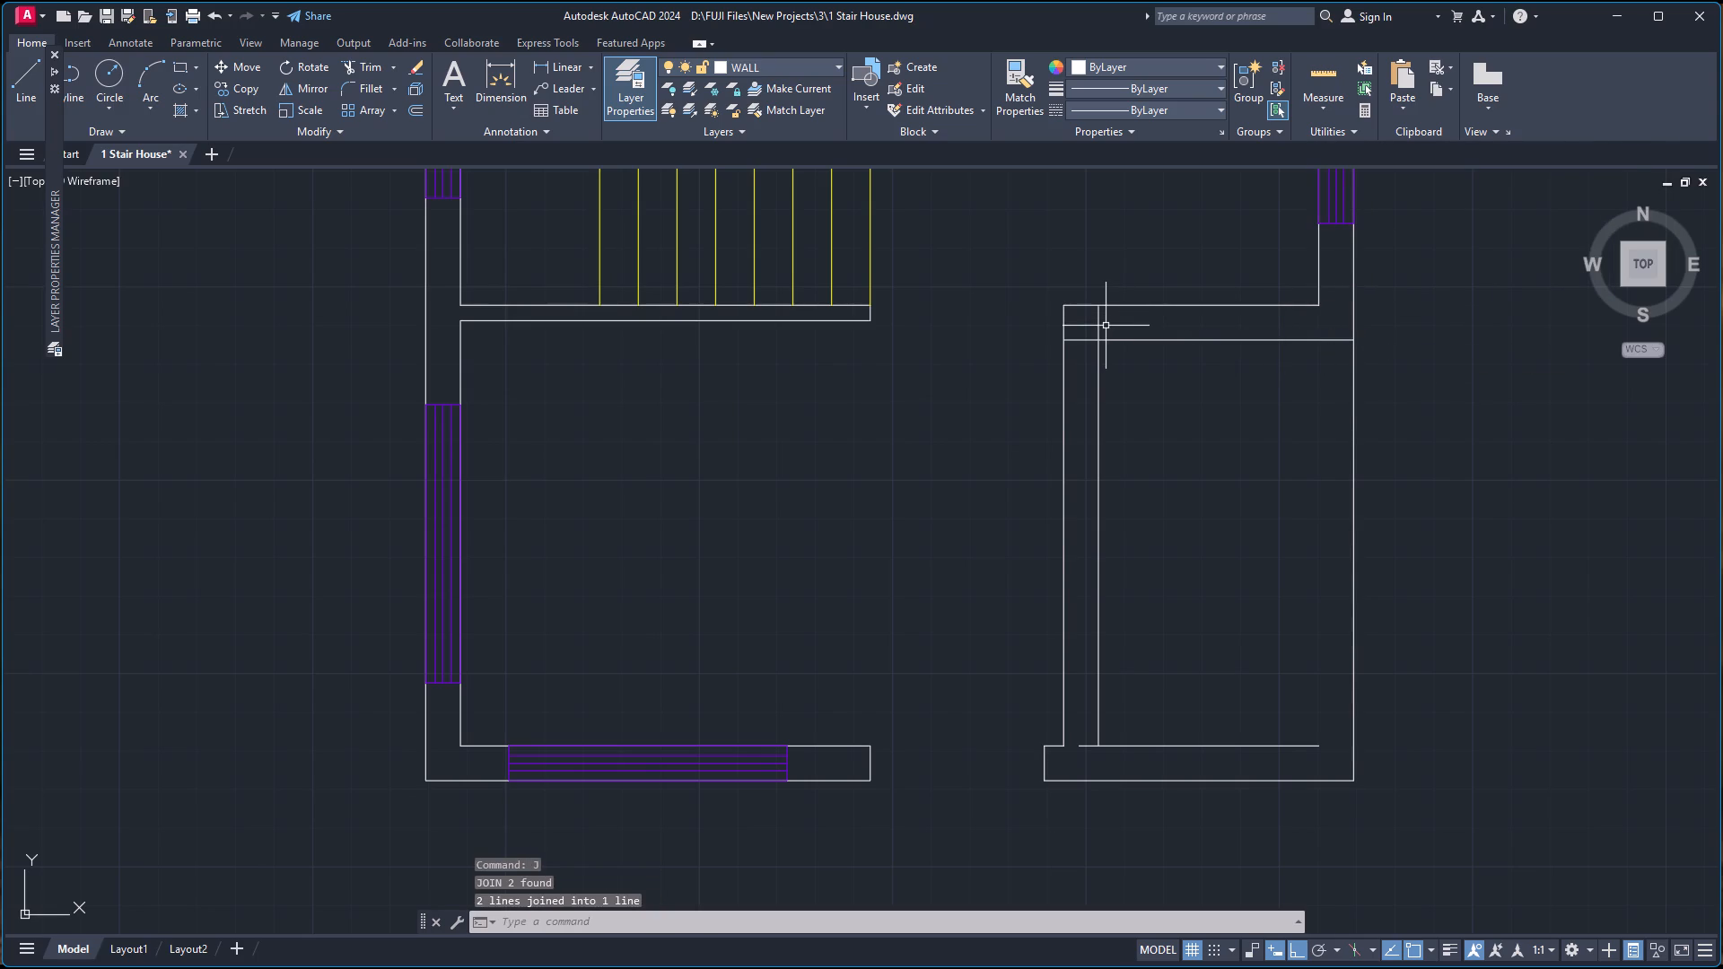
Trim the overlapping ends of the two offset wall lines at the lower-right room's upper-left corner.
type("TR")
key("Return")
scroll(1108, 335, "up", 2)
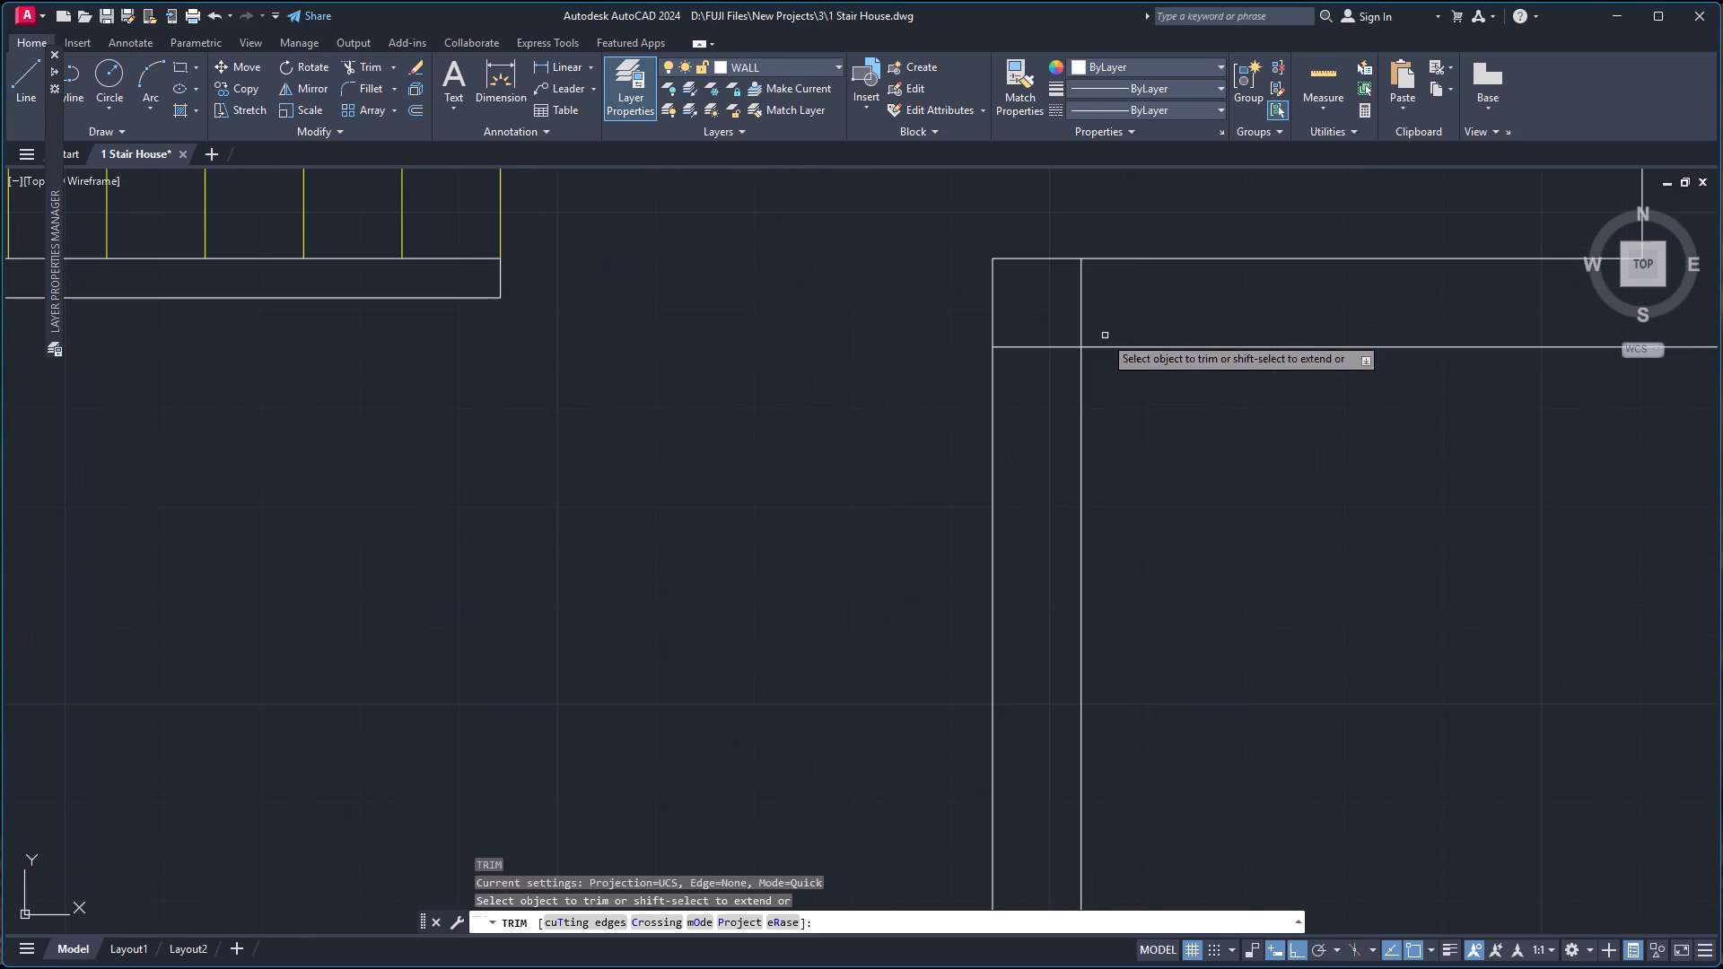
left_click(1023, 379)
left_click(1102, 294)
Trim away the lower-right room's inner bottom wall line, including its short stub inside the left wall, and finish trimming.
scroll(1106, 314, "down", 4)
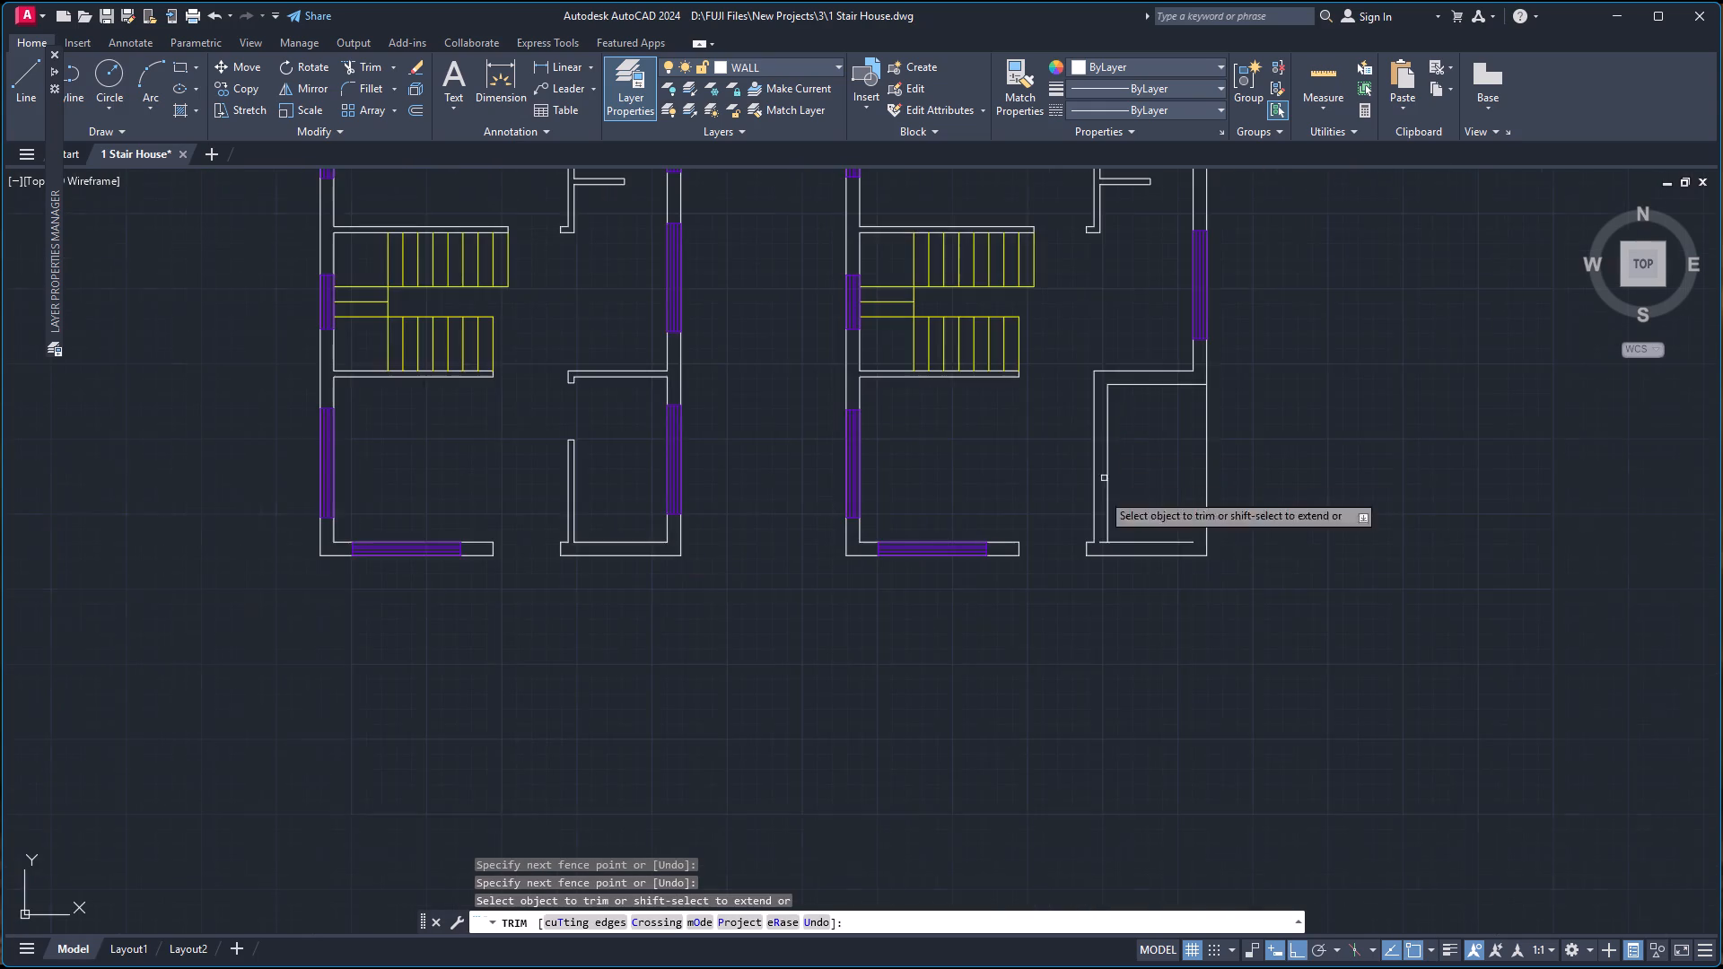
scroll(1092, 547, "up", 3)
left_click(1125, 519)
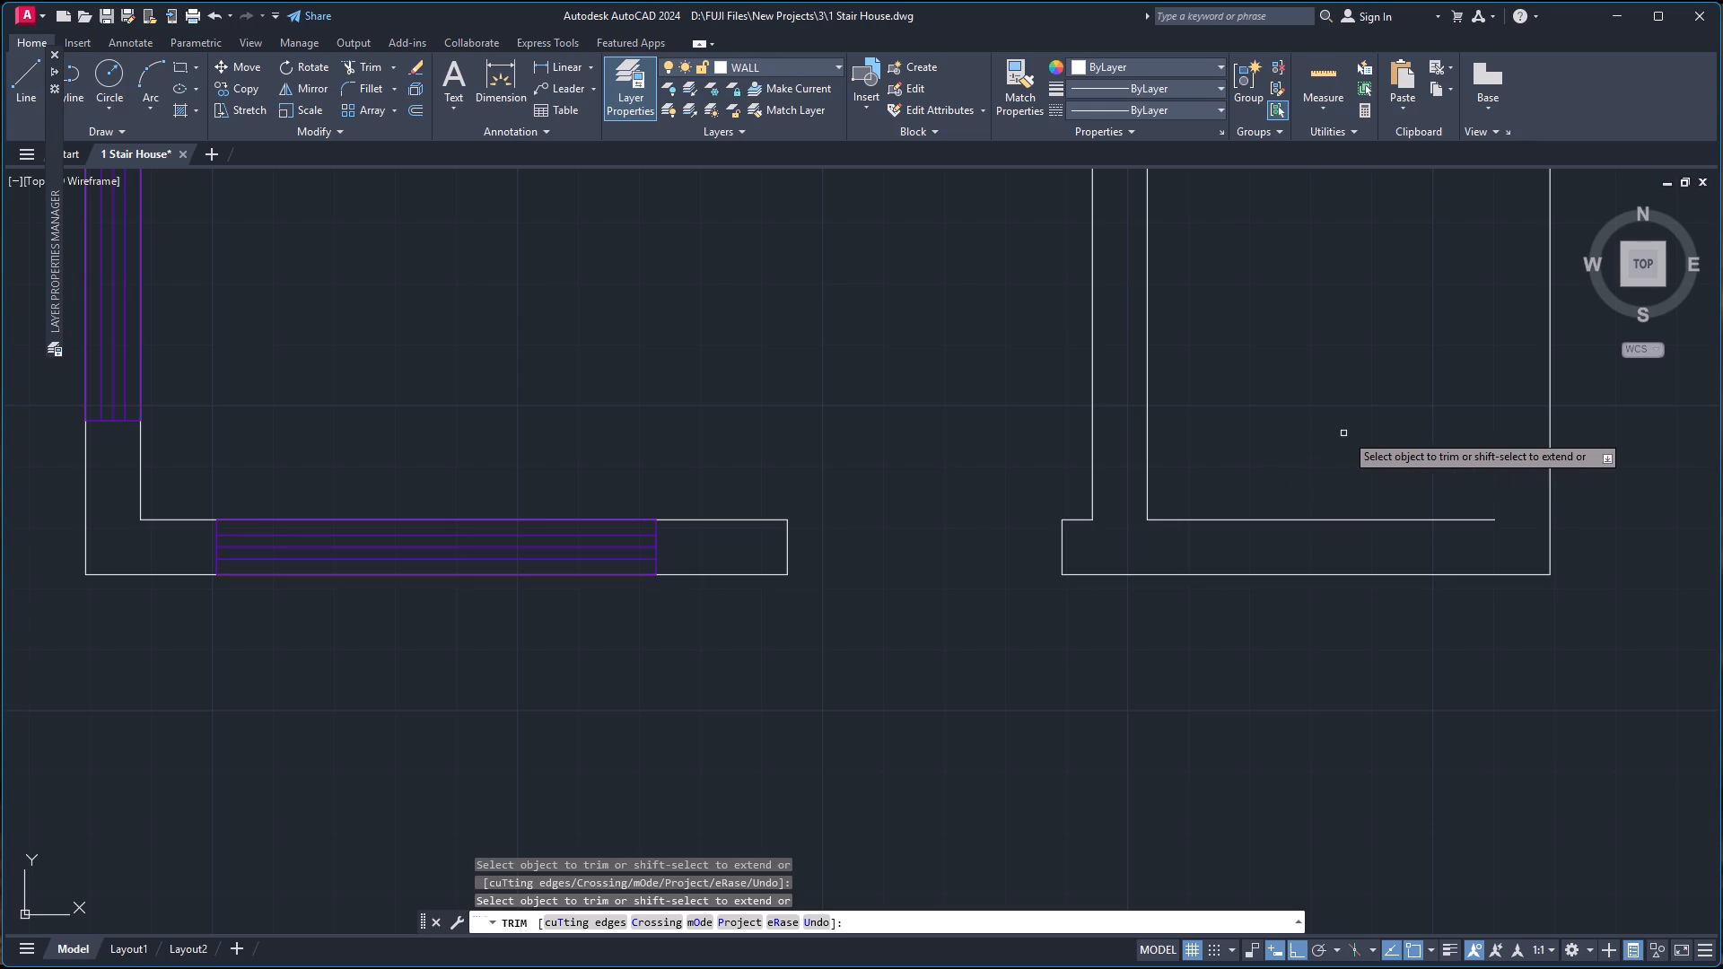
left_click(1292, 522)
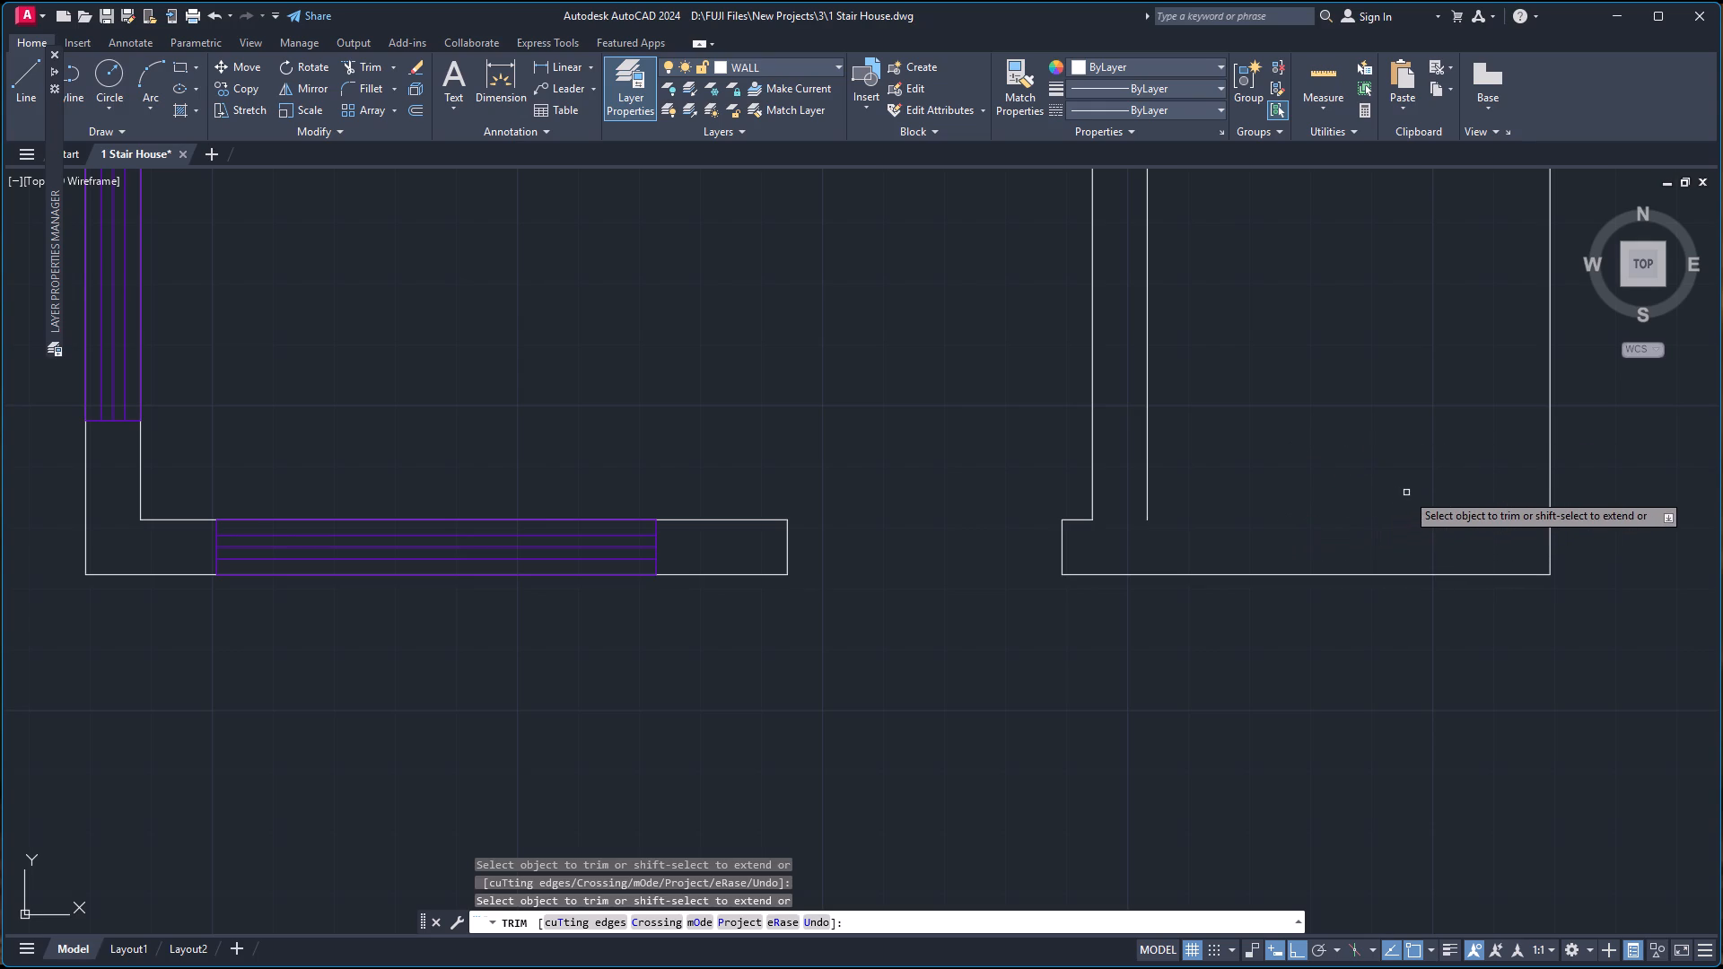
key("Escape")
Draw a 9" line from the lower end of the lower-right room's inner left wall line to the bottom wall's outer line.
key("l")
key("Return")
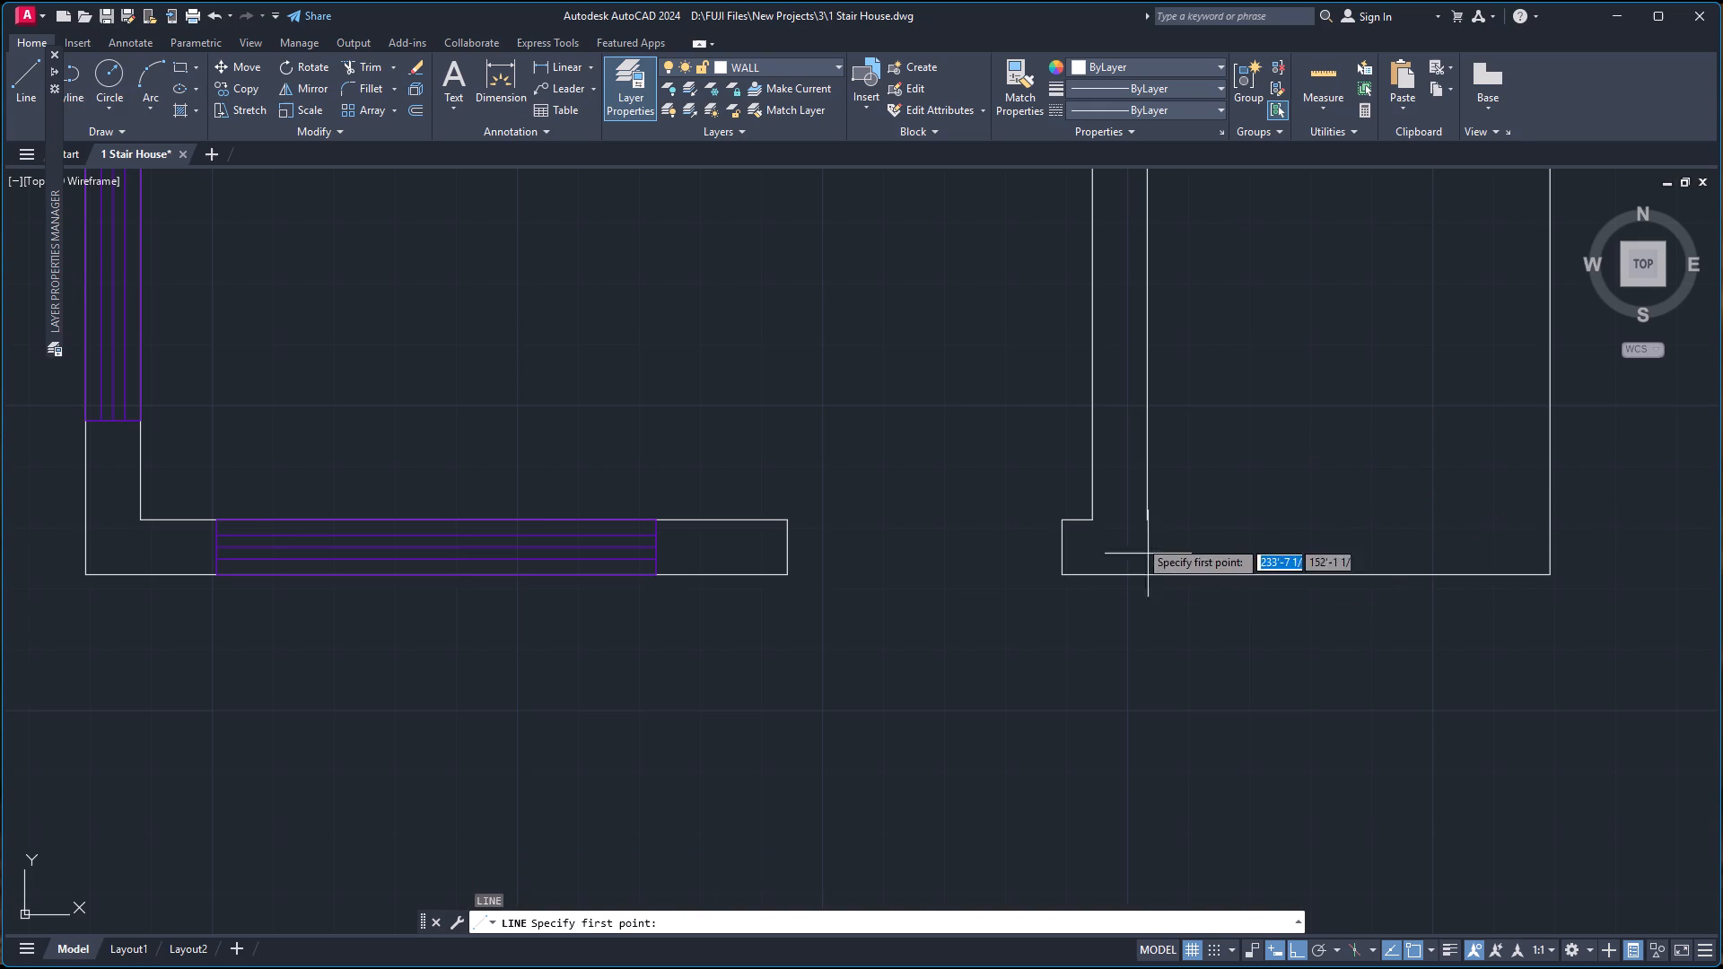
left_click(1149, 519)
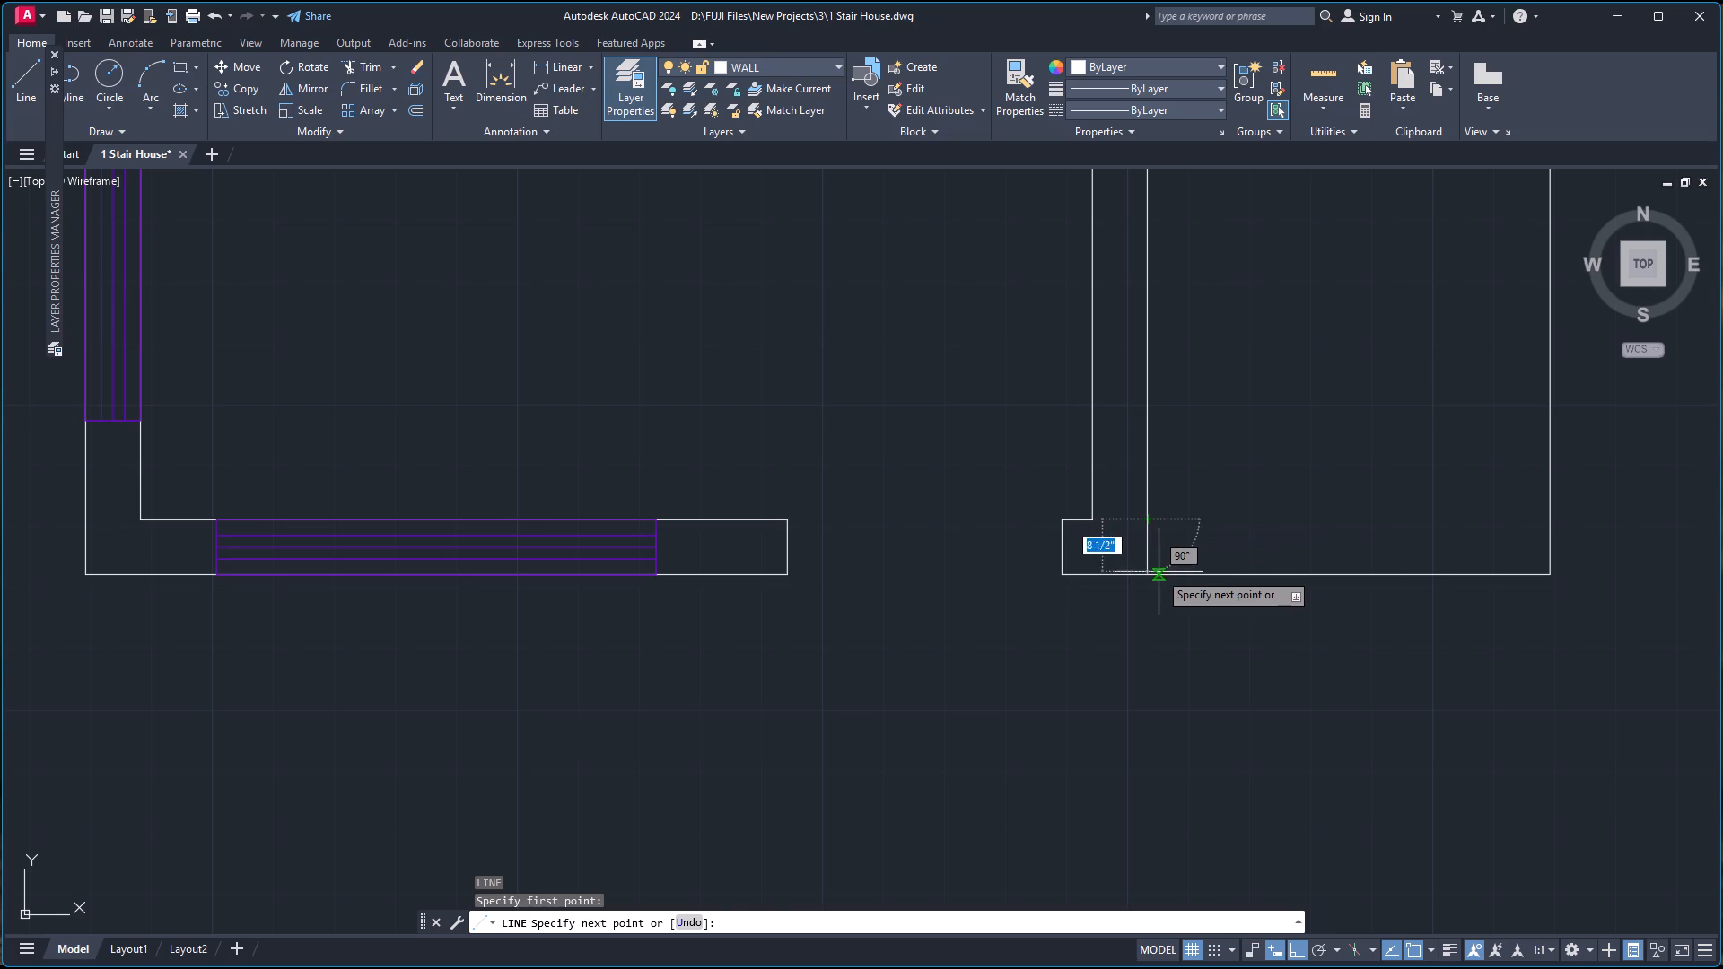
left_click(1149, 575)
key("space")
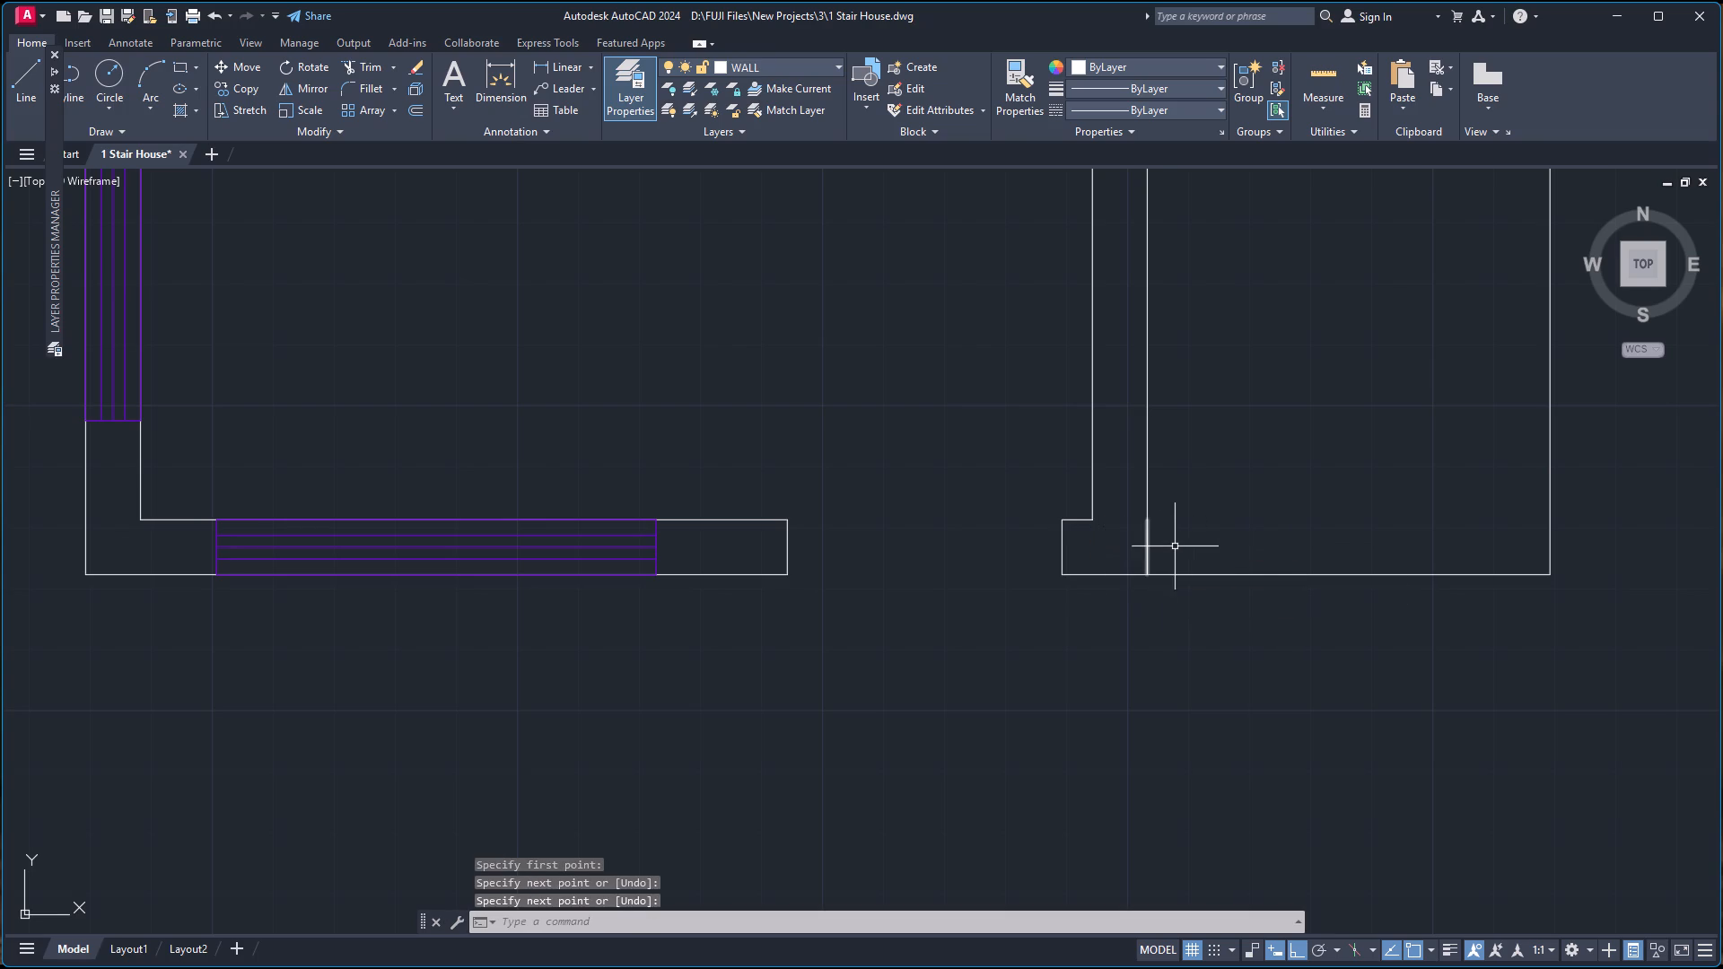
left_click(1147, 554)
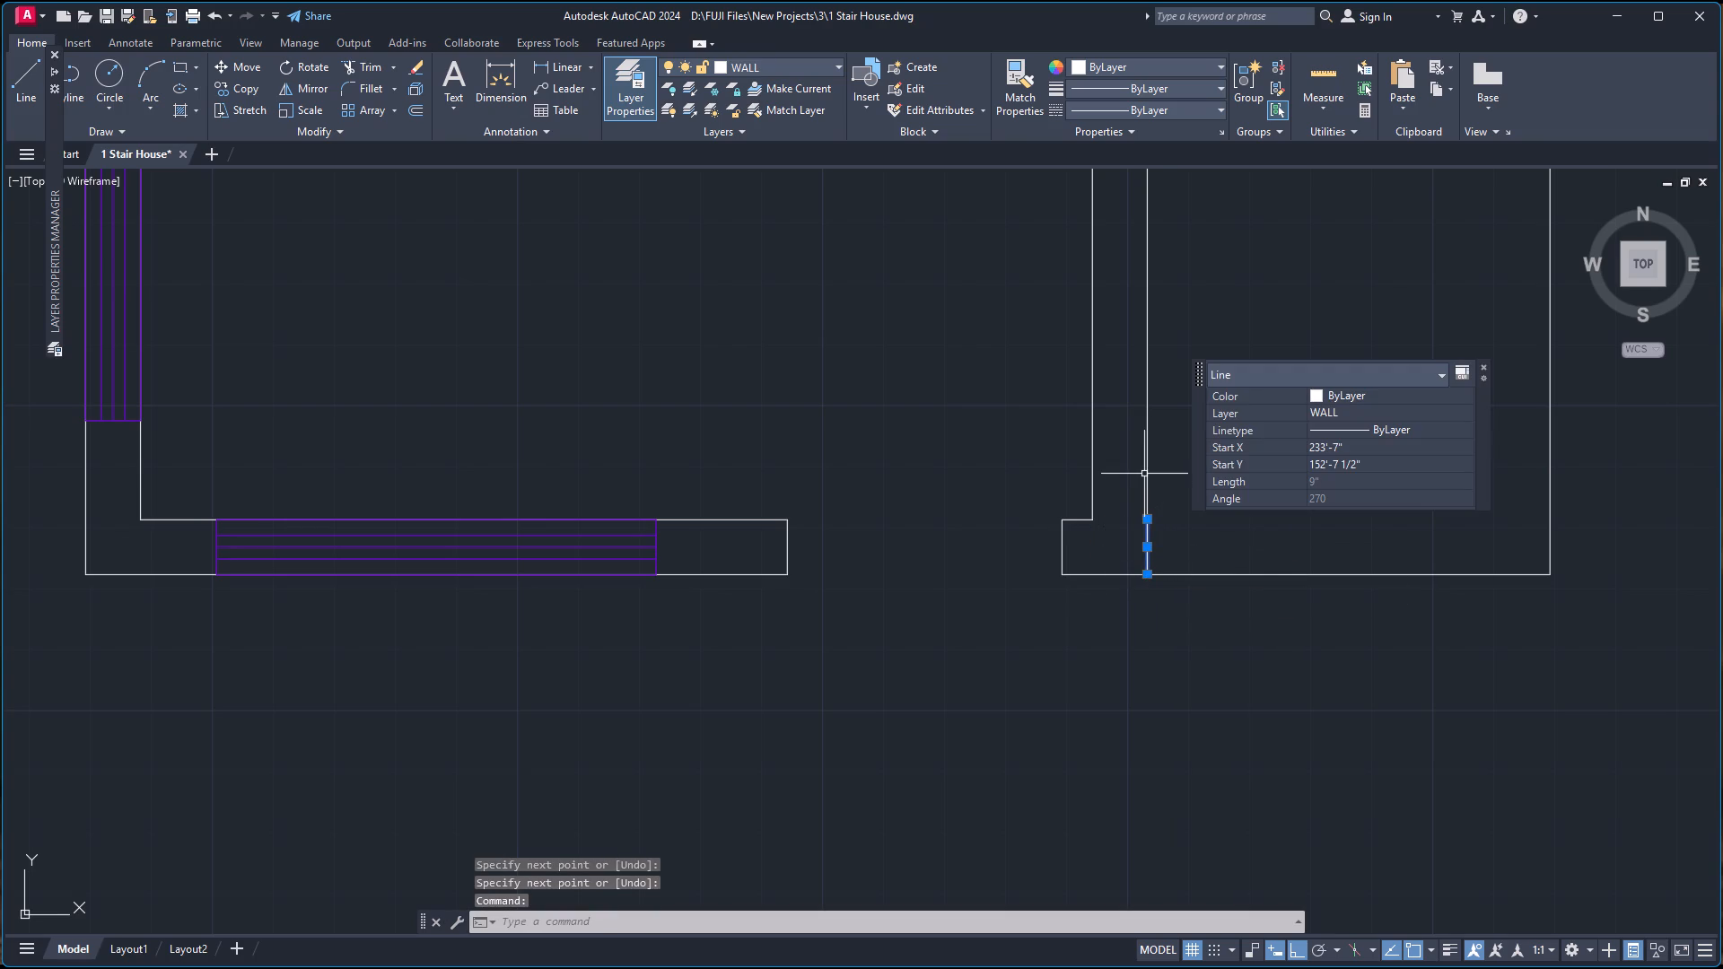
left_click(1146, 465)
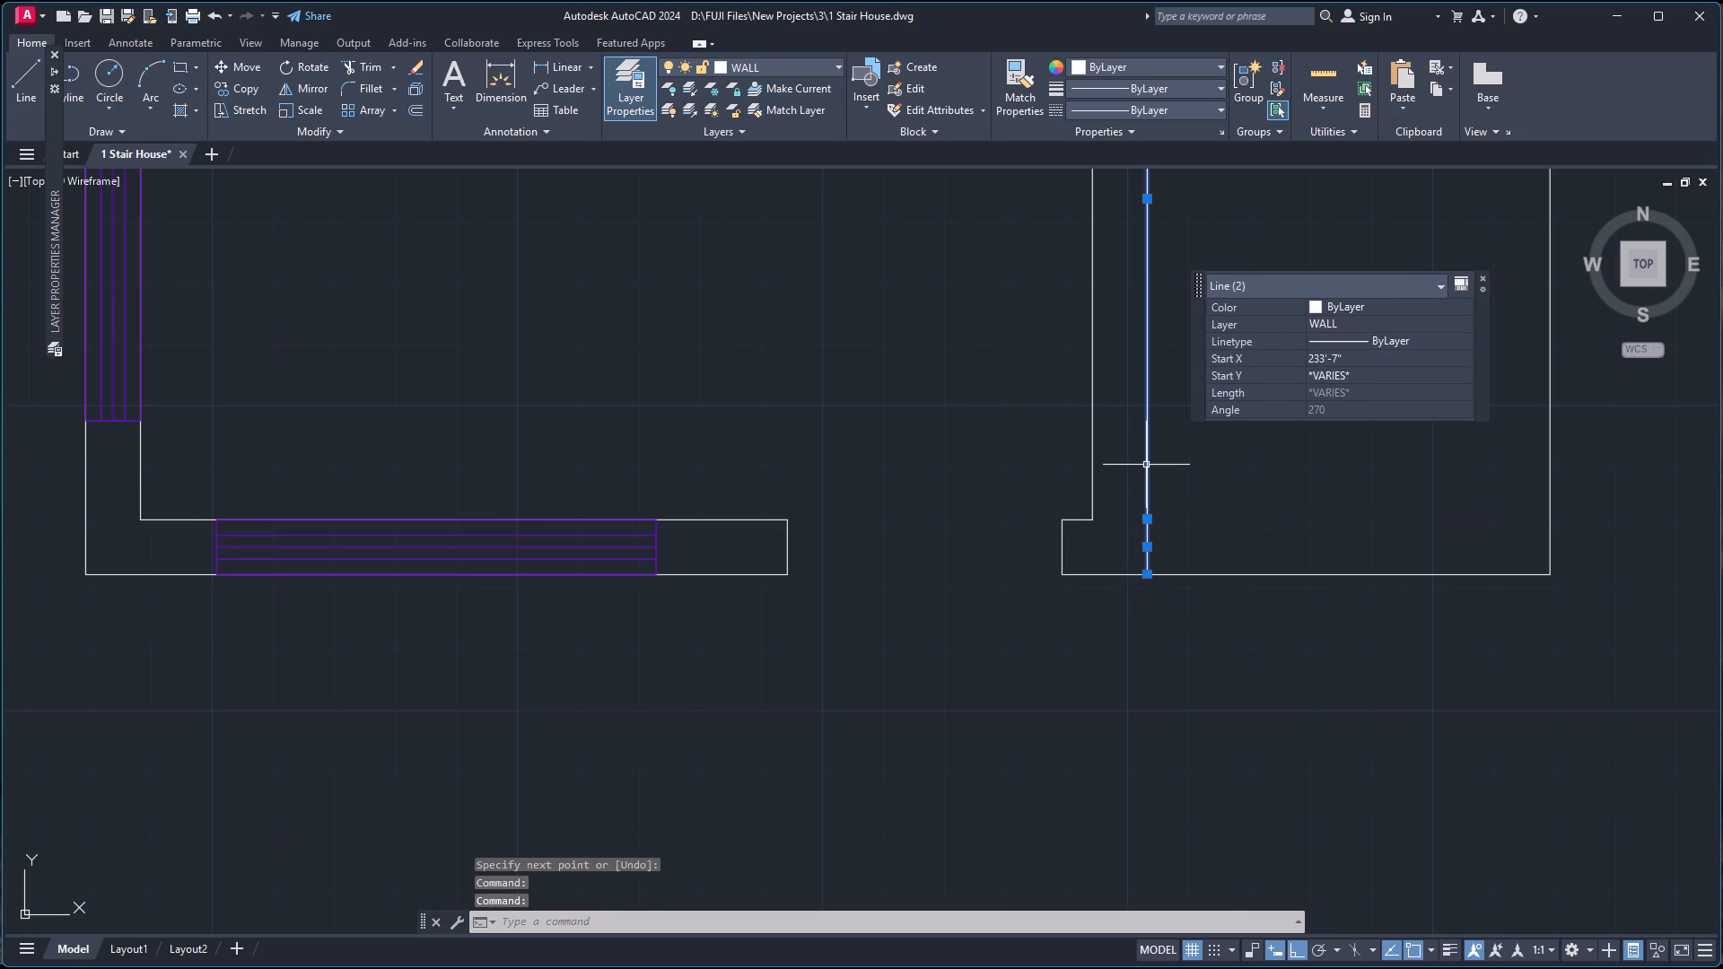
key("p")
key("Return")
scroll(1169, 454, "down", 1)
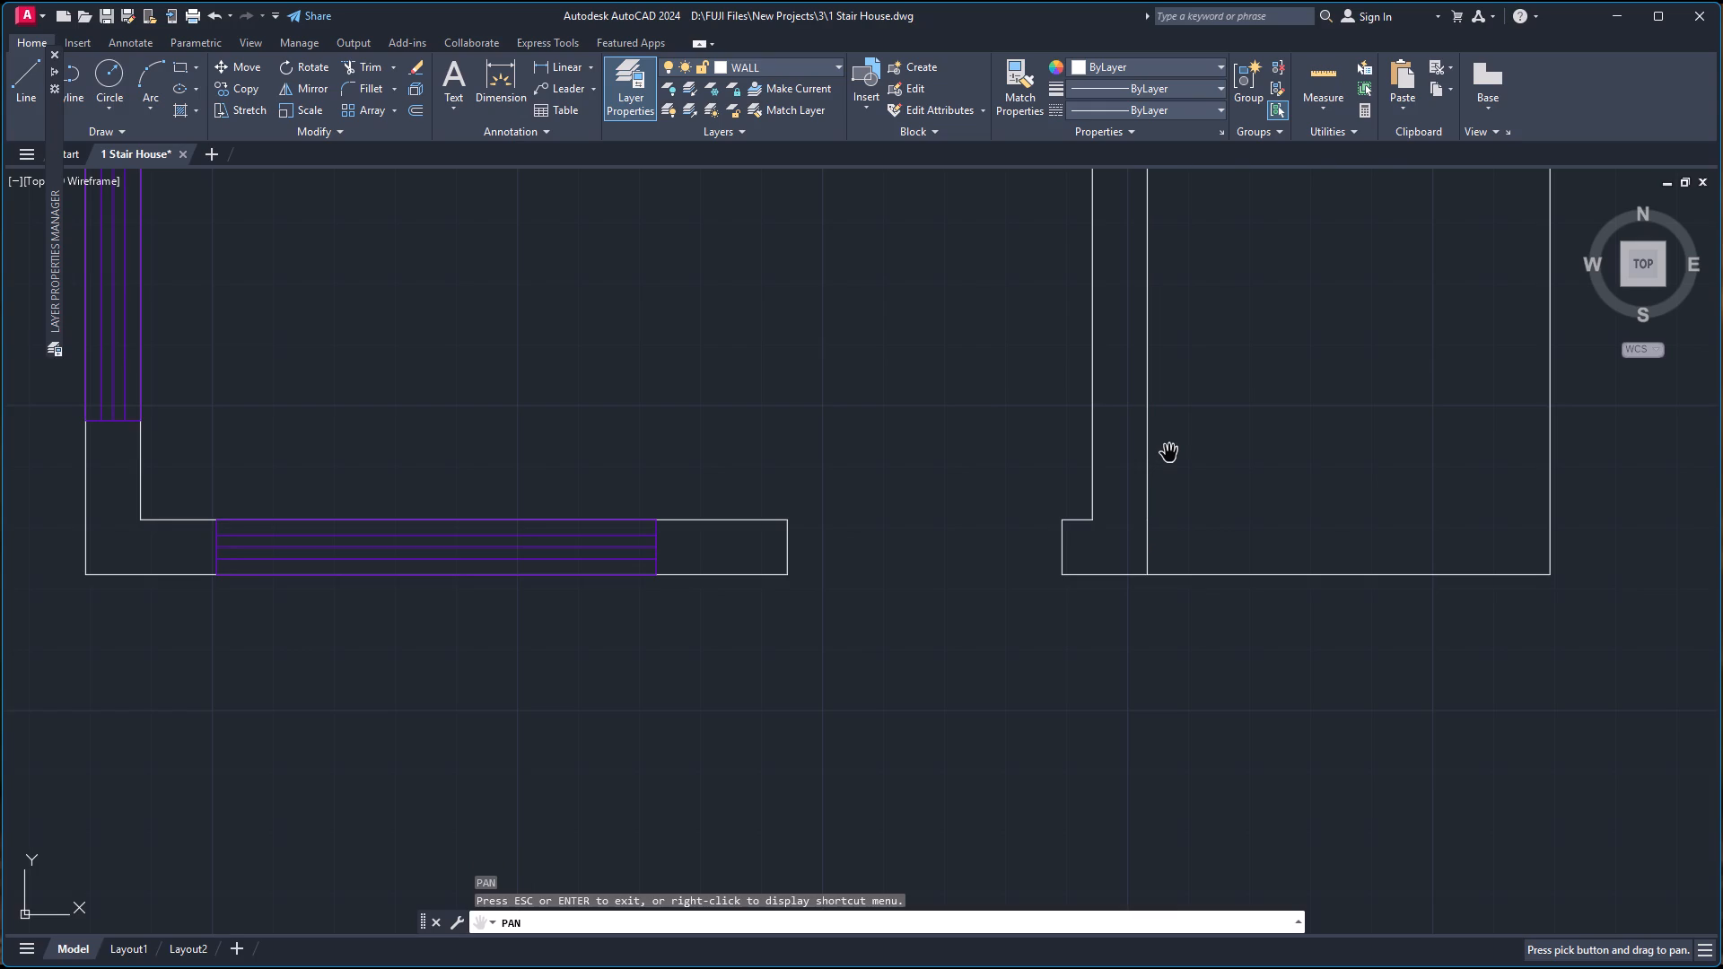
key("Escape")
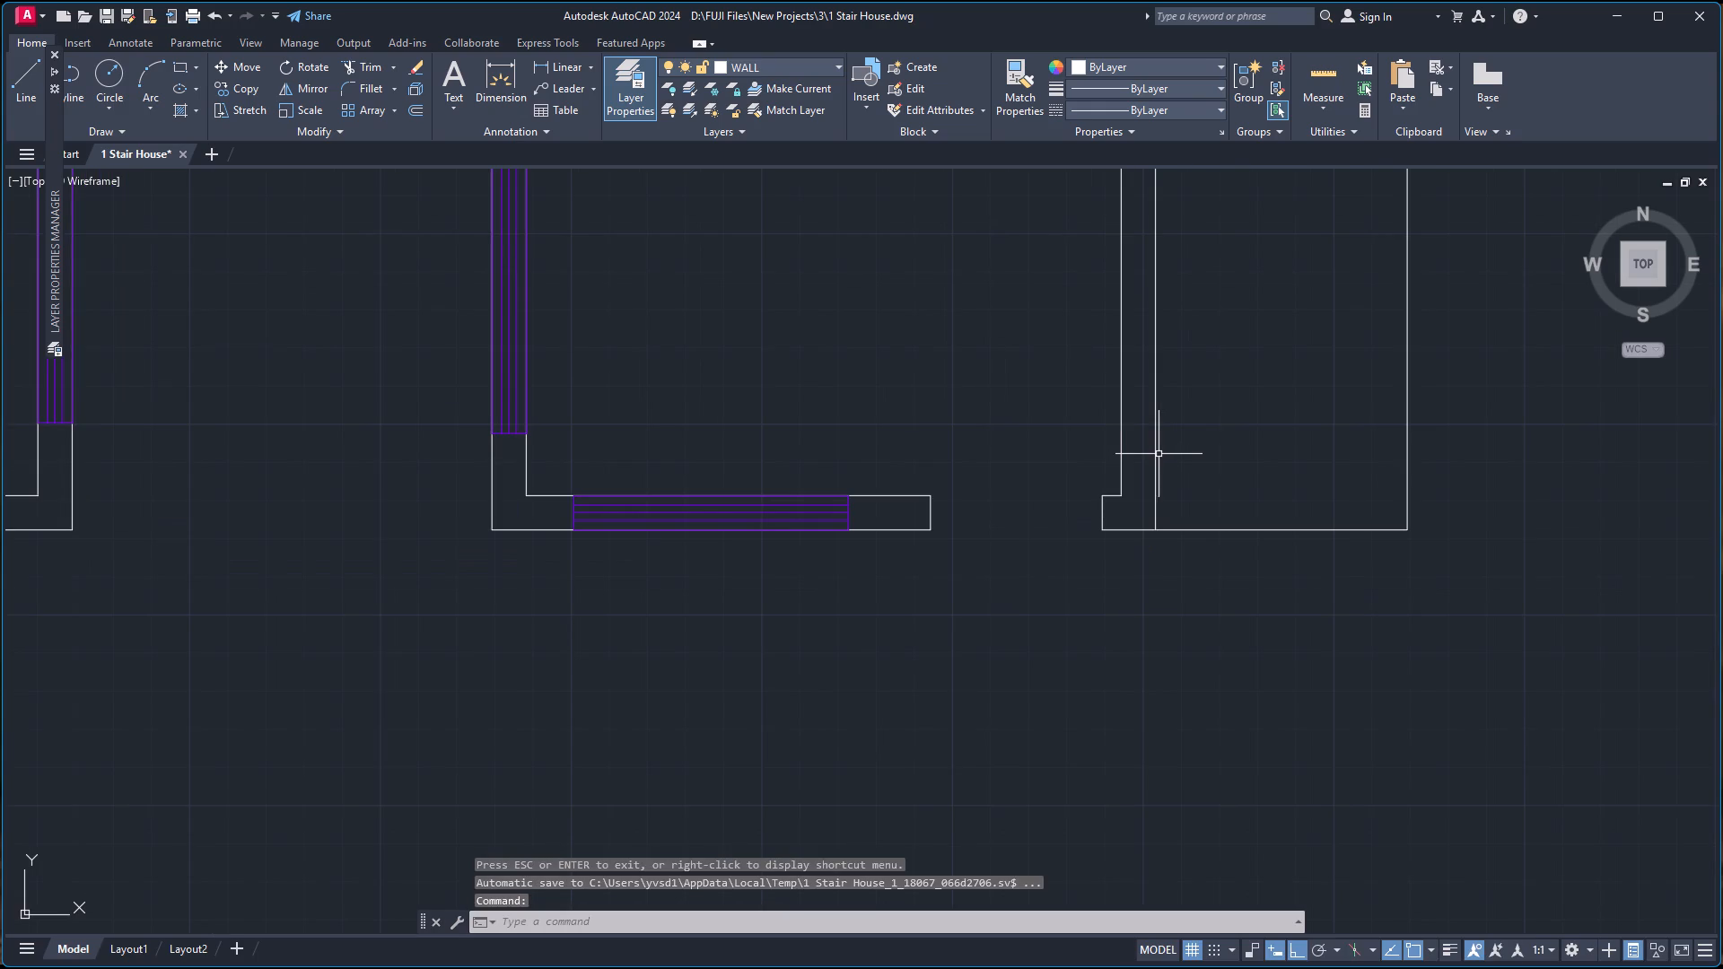
Join the lower-right room's inner left wall line with the 9" extension below it.
left_click(1157, 451)
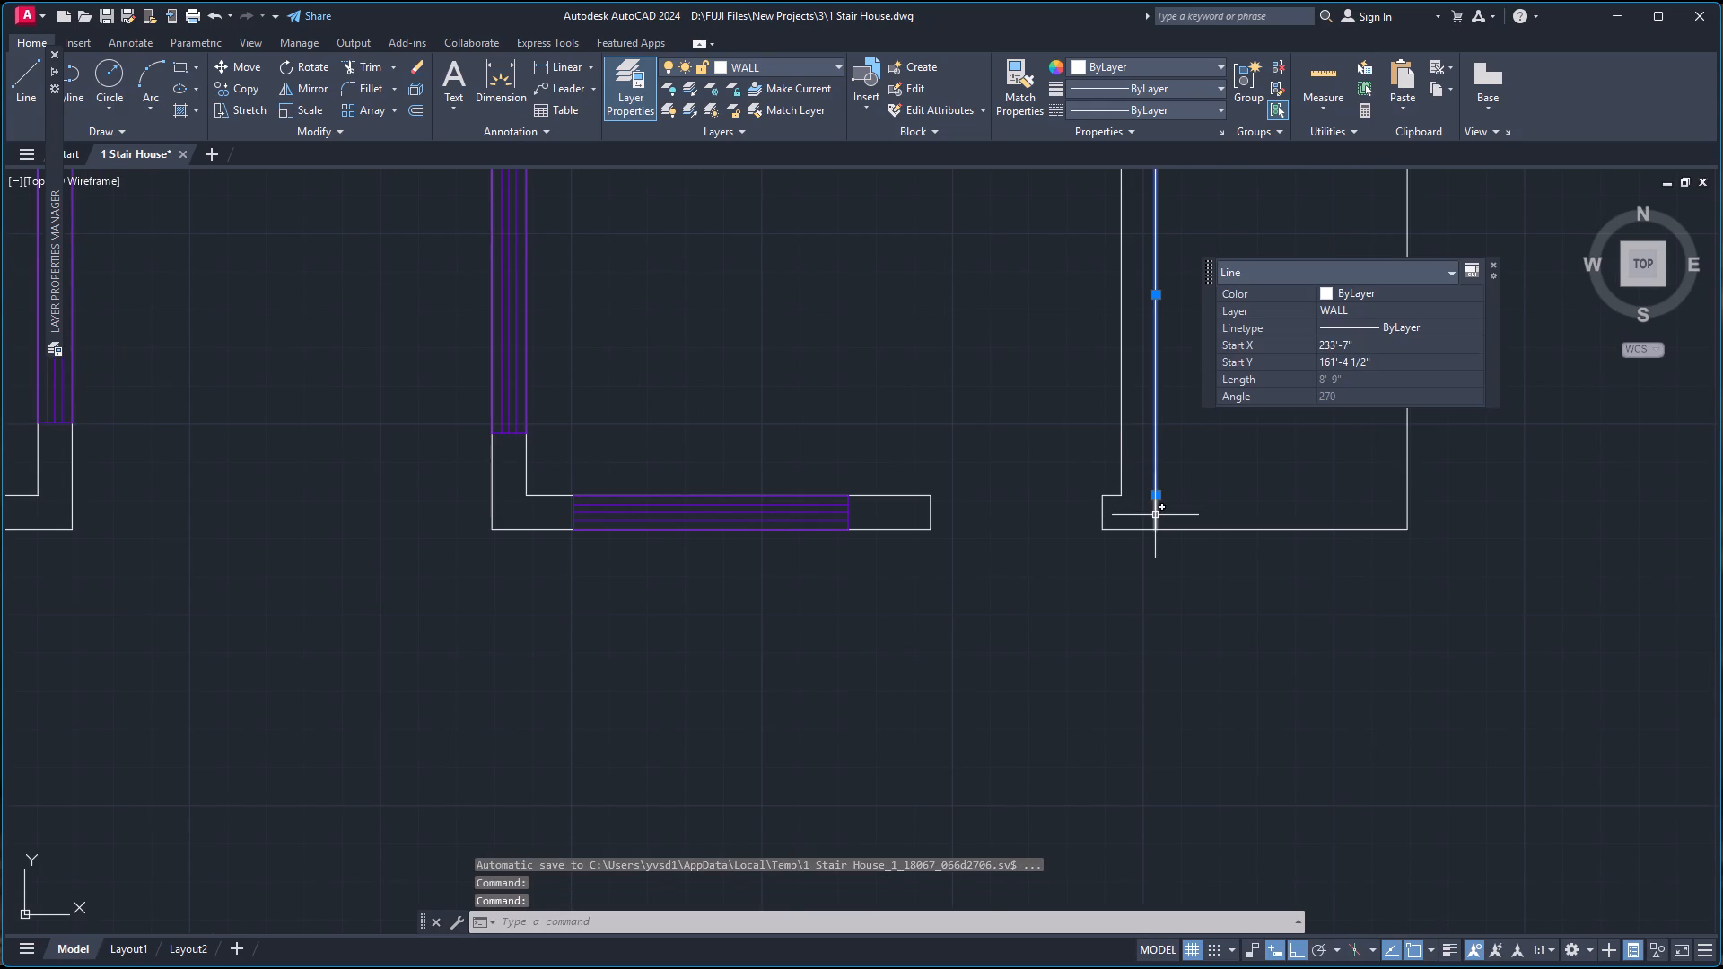
left_click(1154, 515)
key("j")
key("Return")
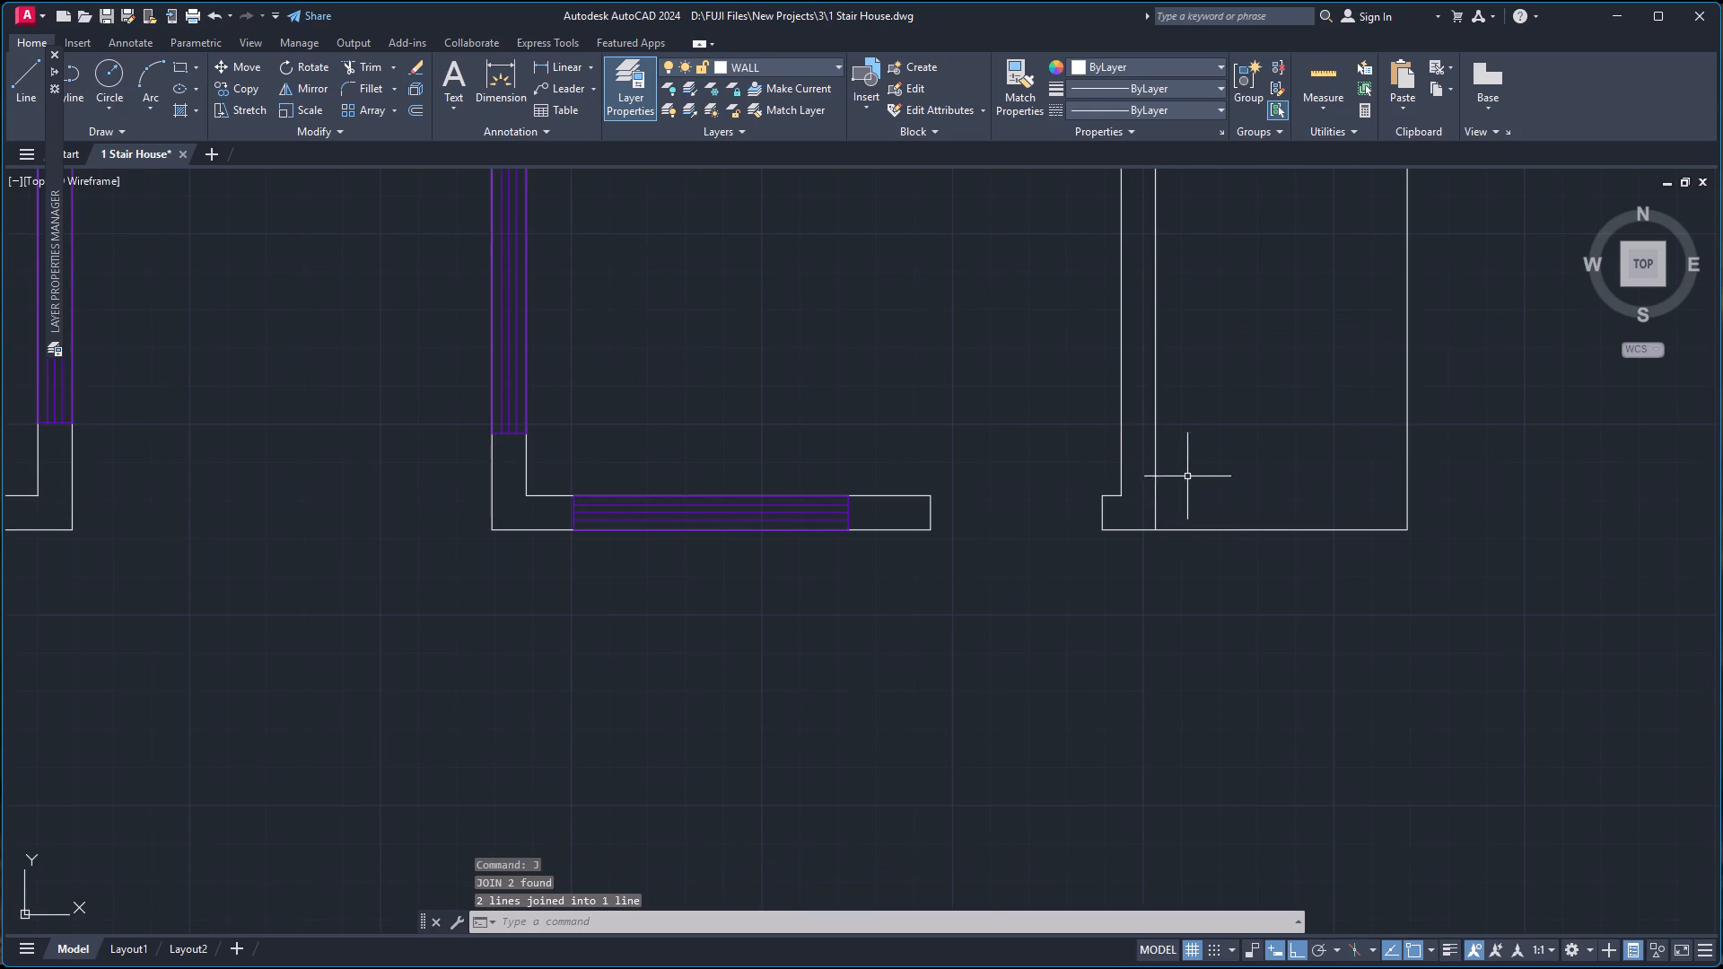
Check the dimensions of the duplicate plan's lower-left room with Quick measure.
scroll(1190, 467, "down", 3)
scroll(1221, 357, "up", 3)
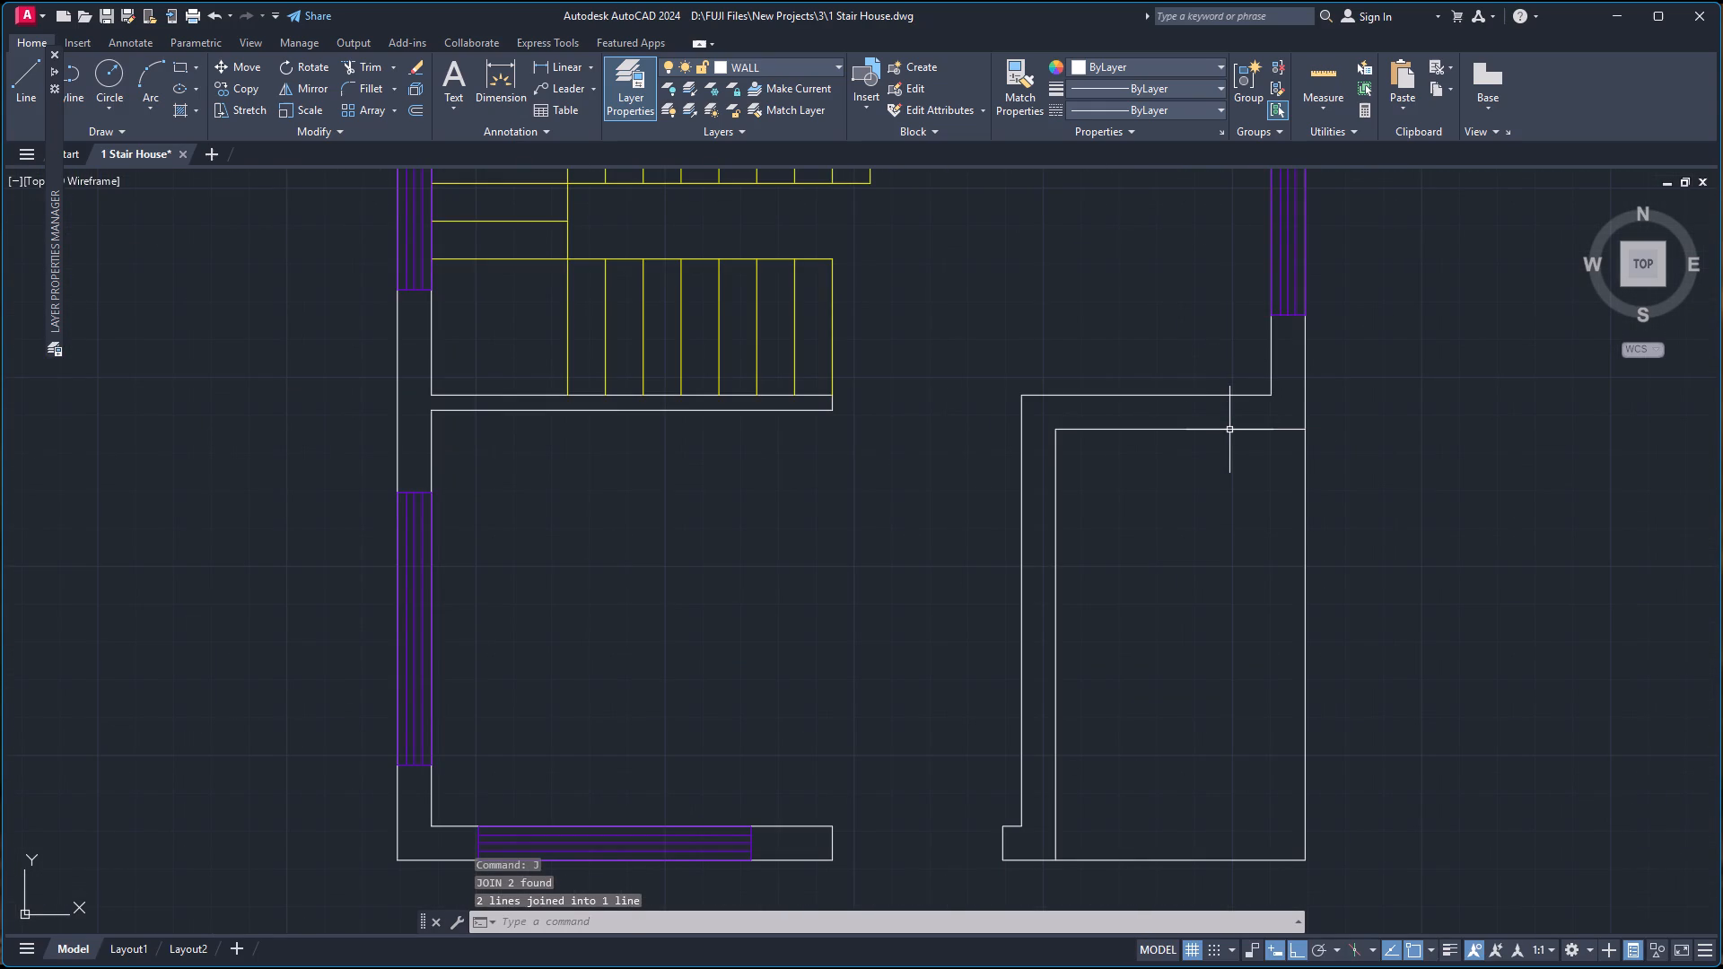
left_click(1229, 431)
key("Escape")
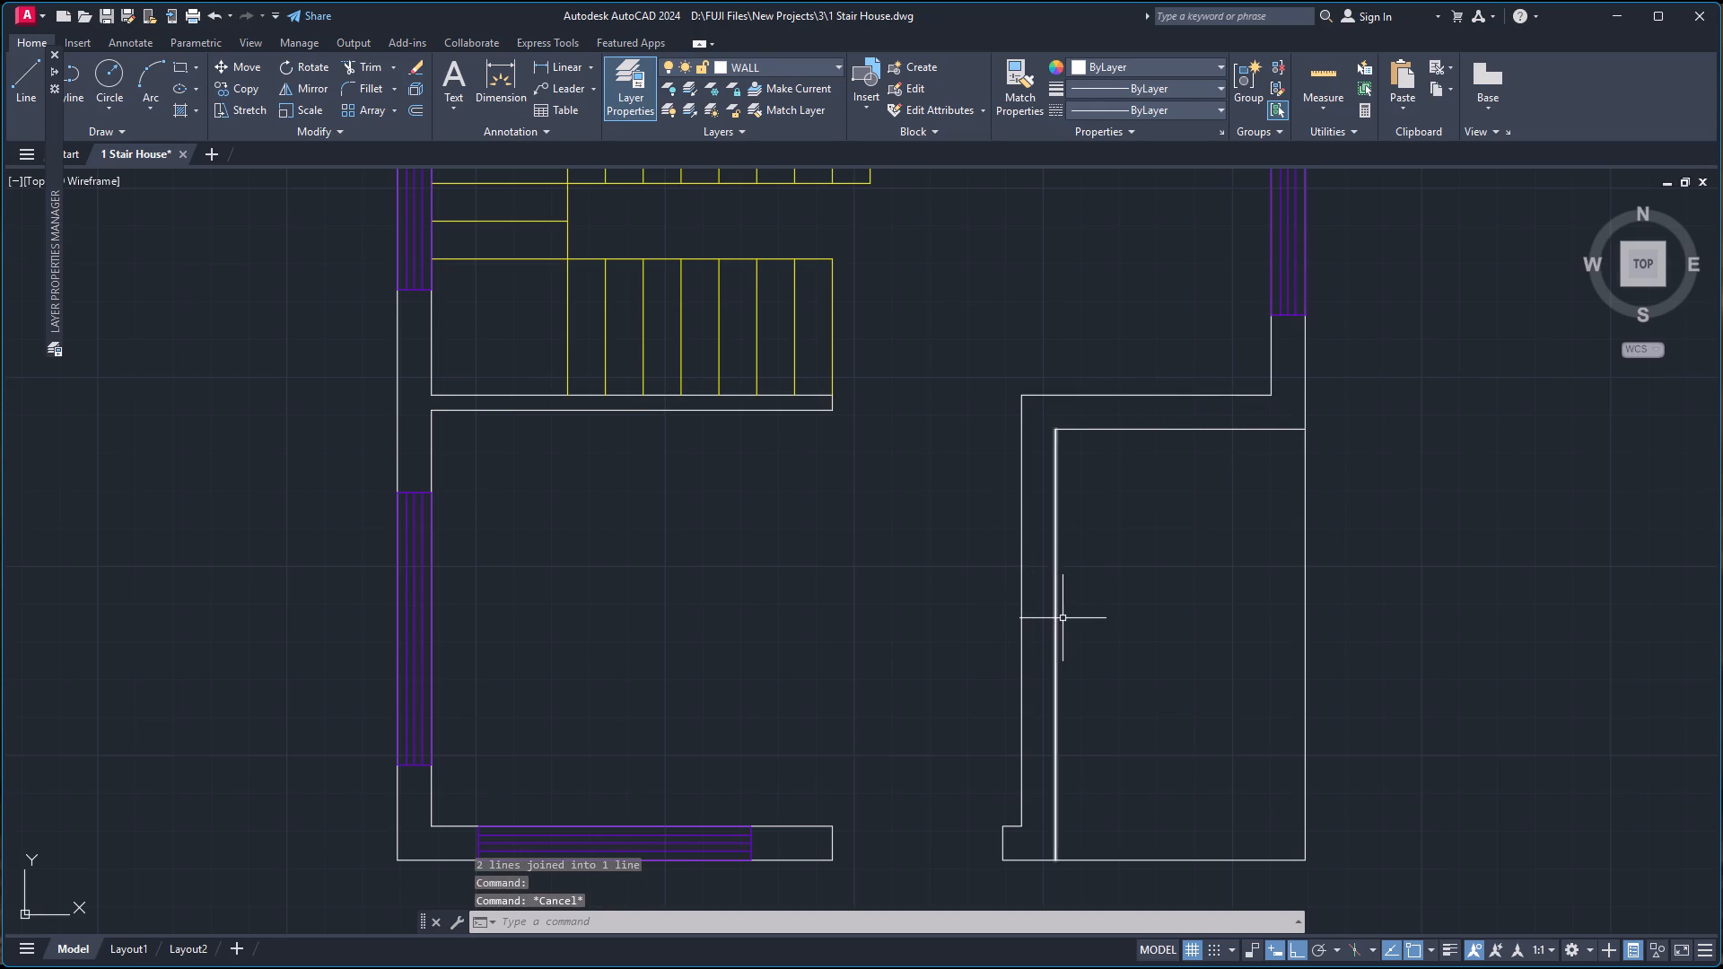
left_click(1324, 59)
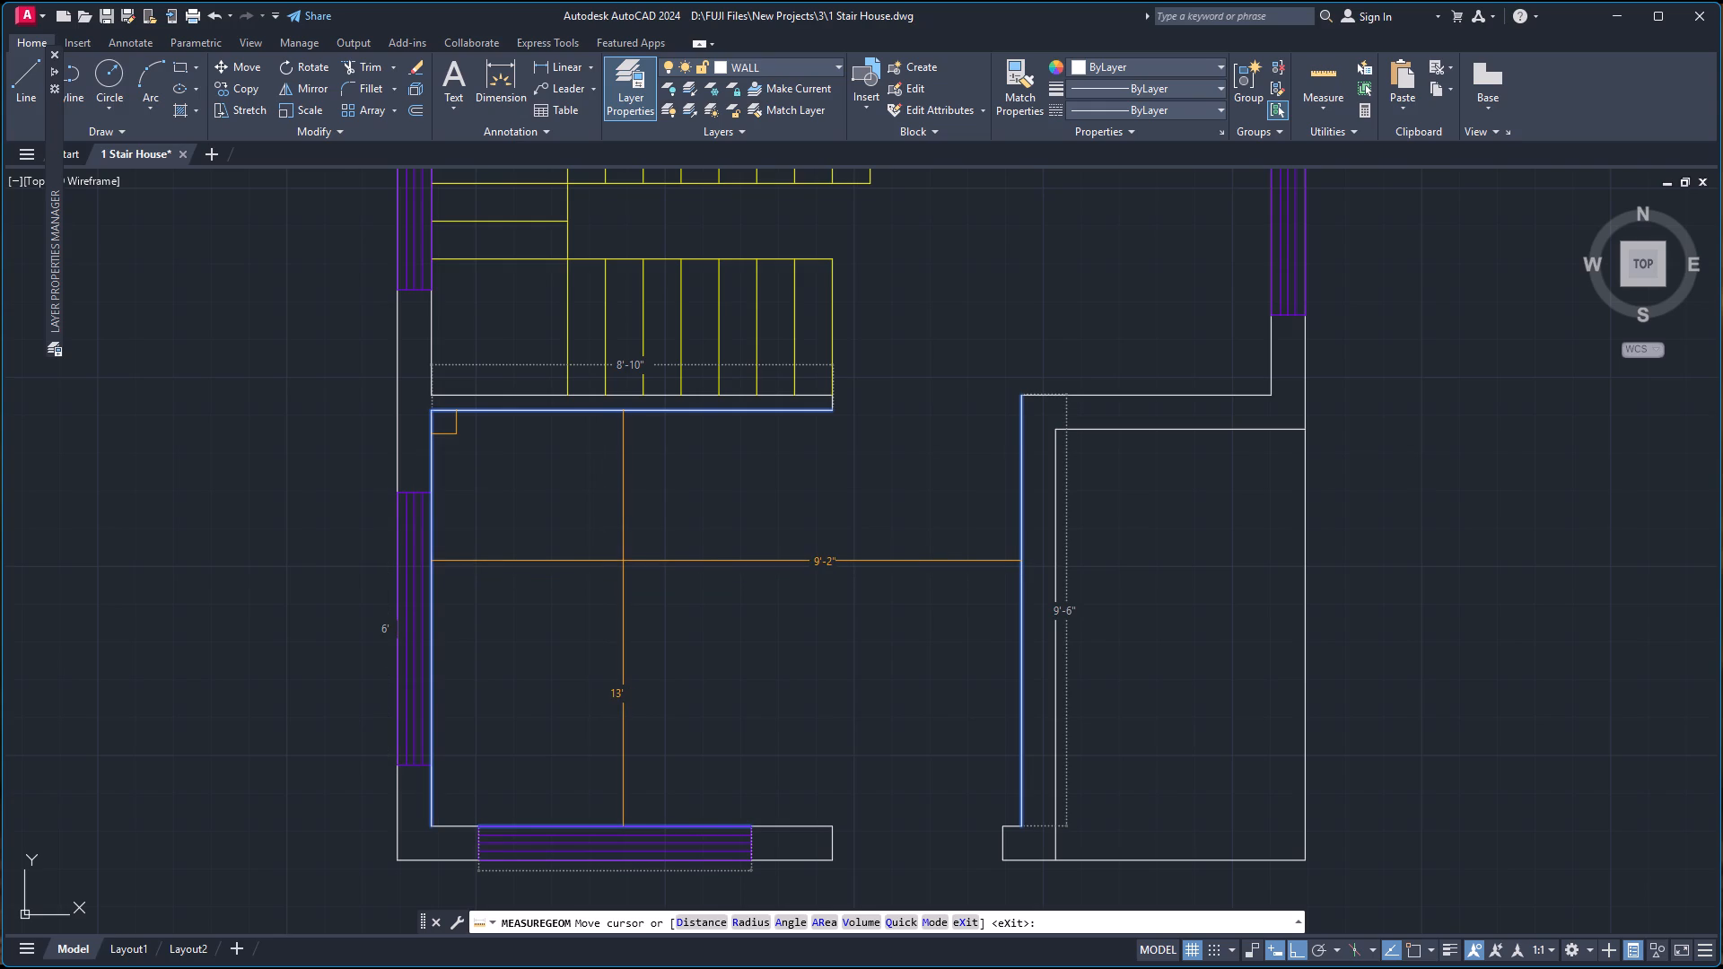
key("Escape")
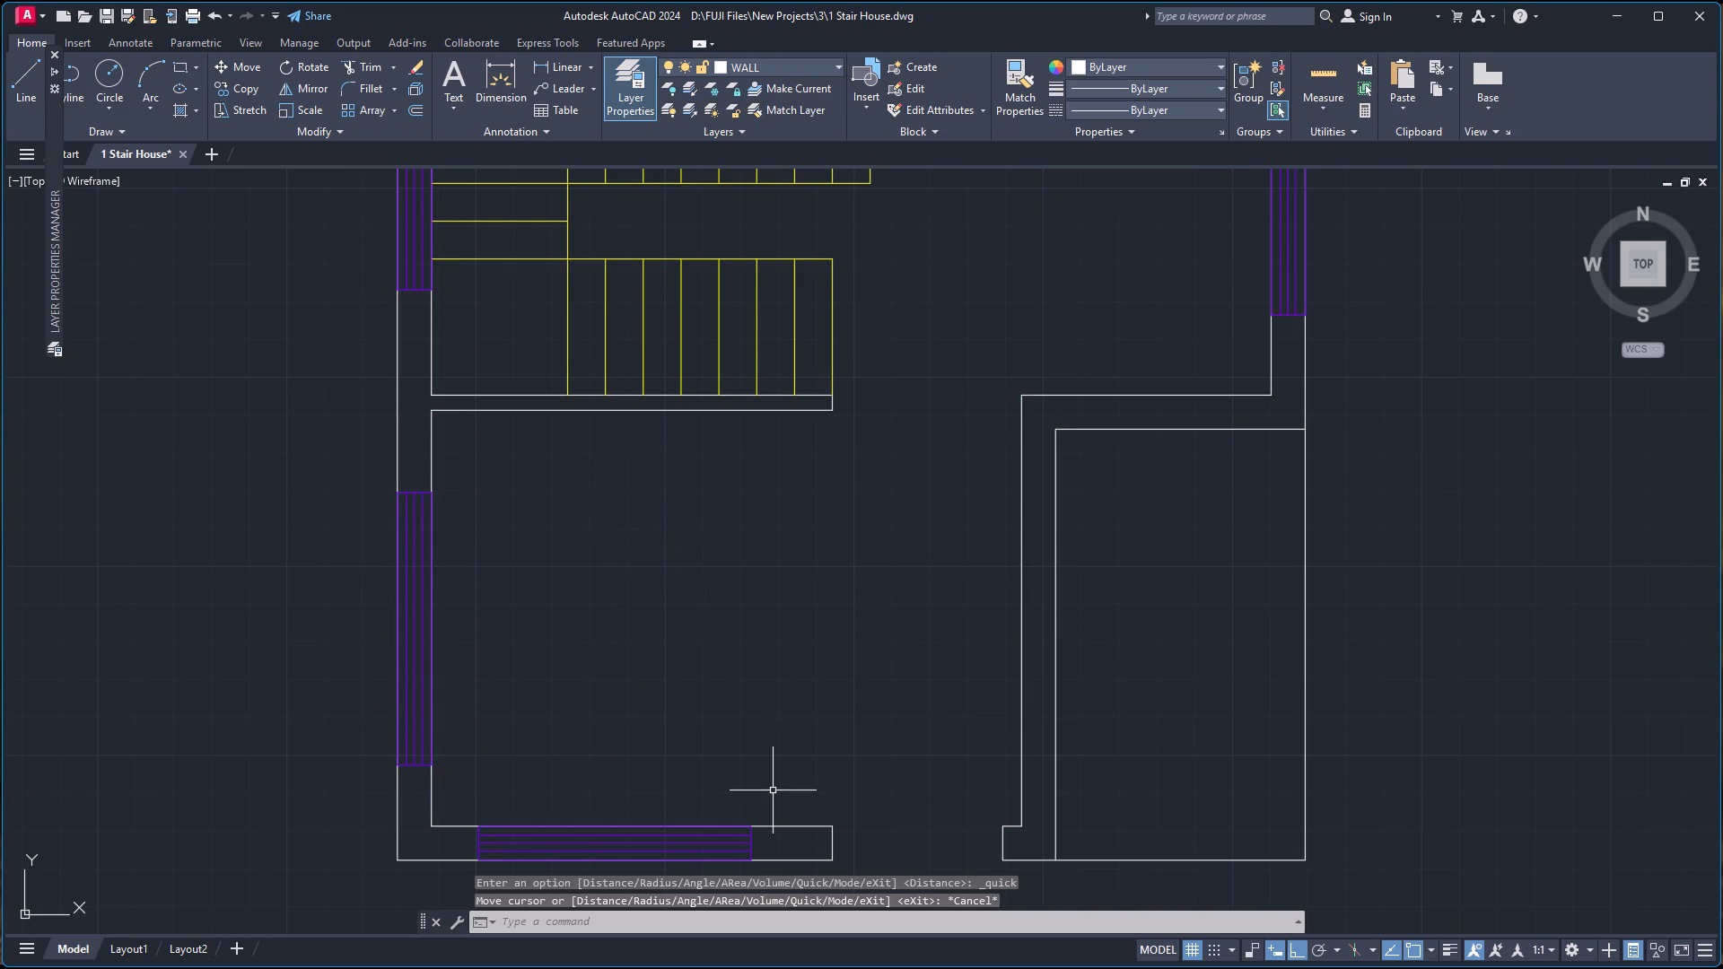
Delete both 9" end caps of the opening in the duplicate's bottom wall.
scroll(928, 845, "up", 3)
scroll(627, 841, "down", 2)
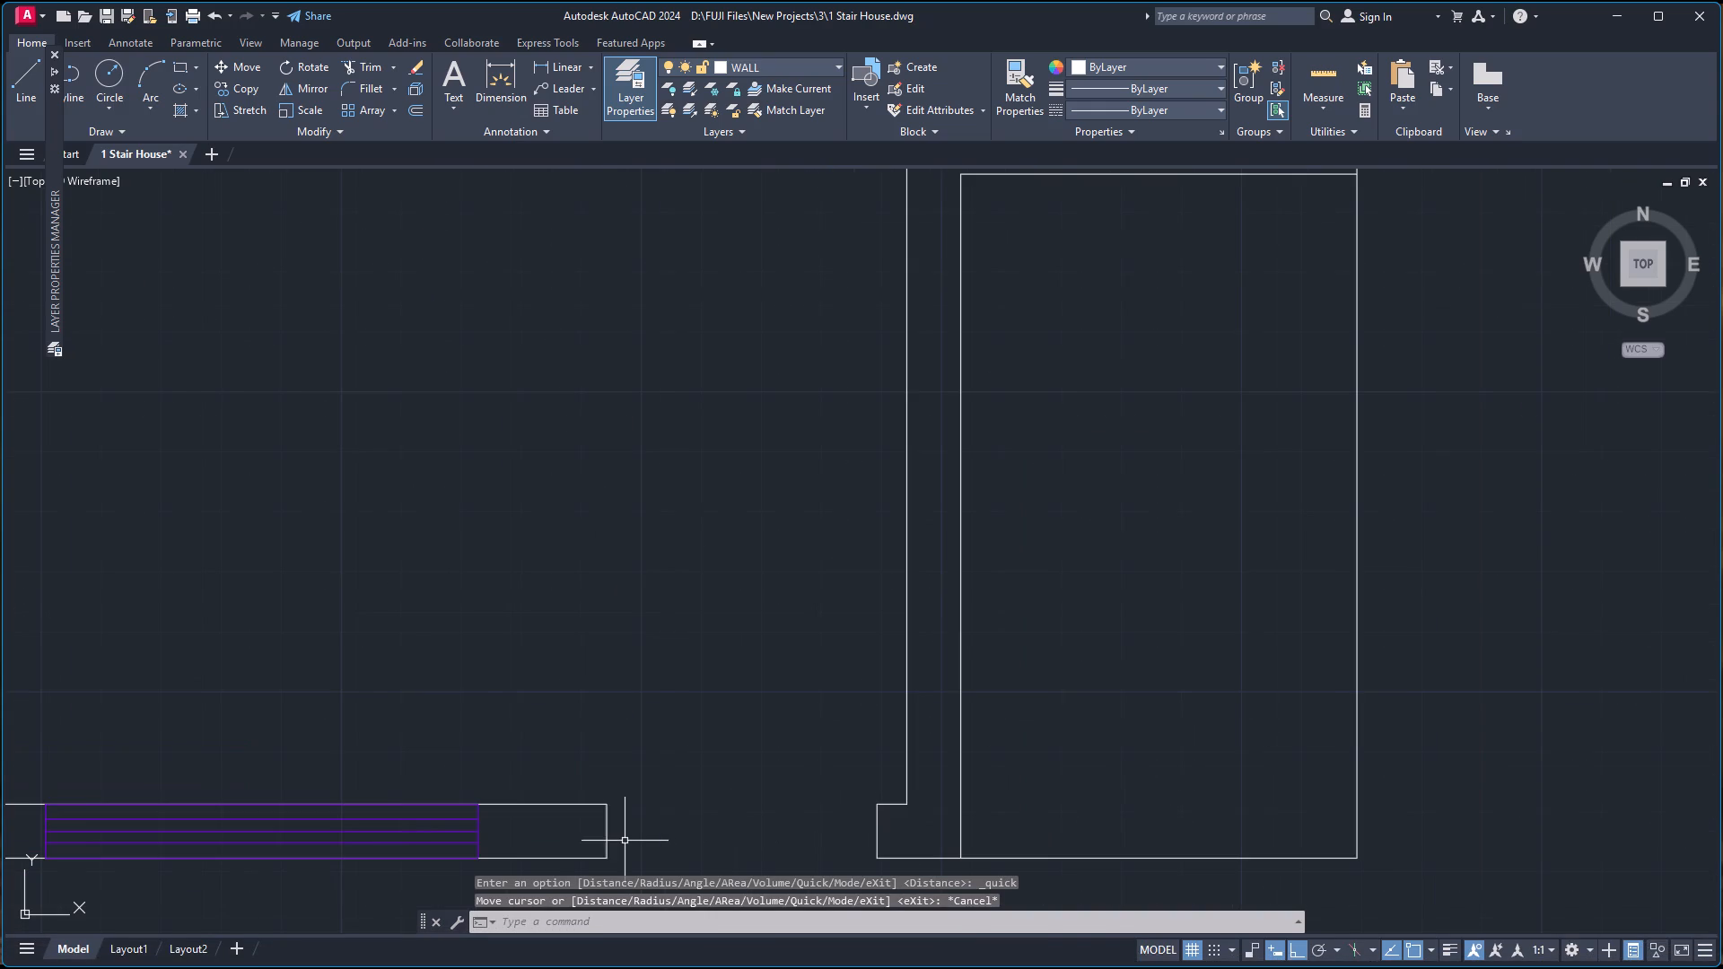
left_click(594, 835)
left_click(890, 844)
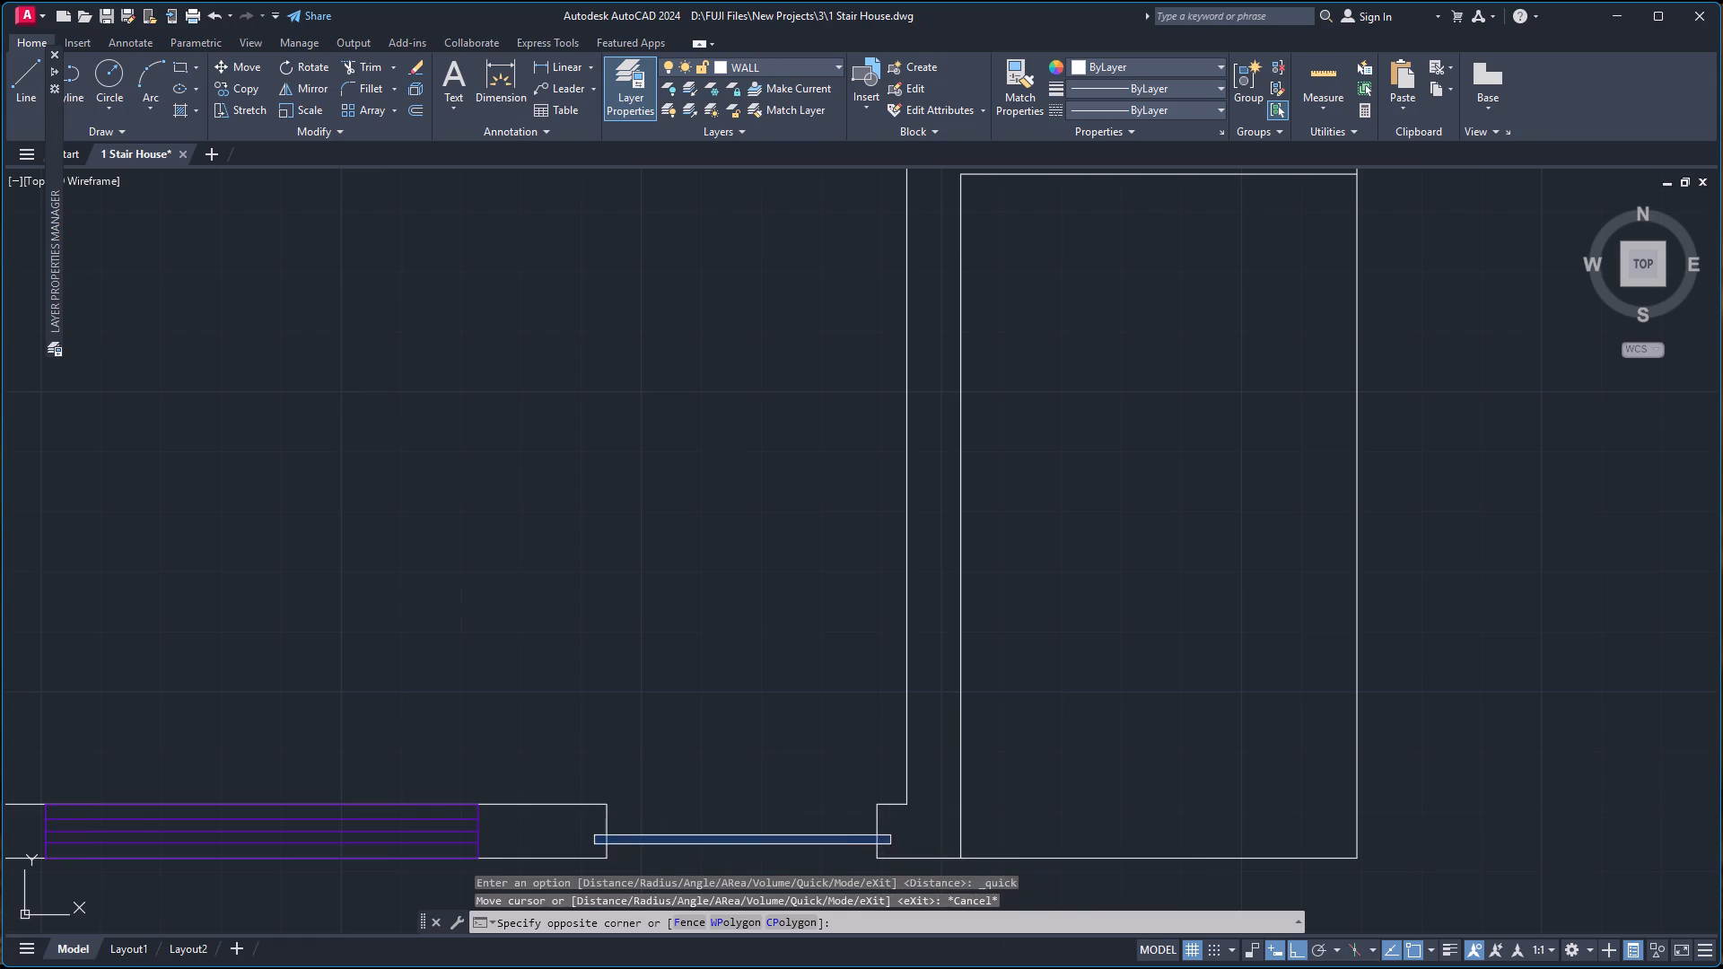
left_click(905, 837)
left_click(561, 827)
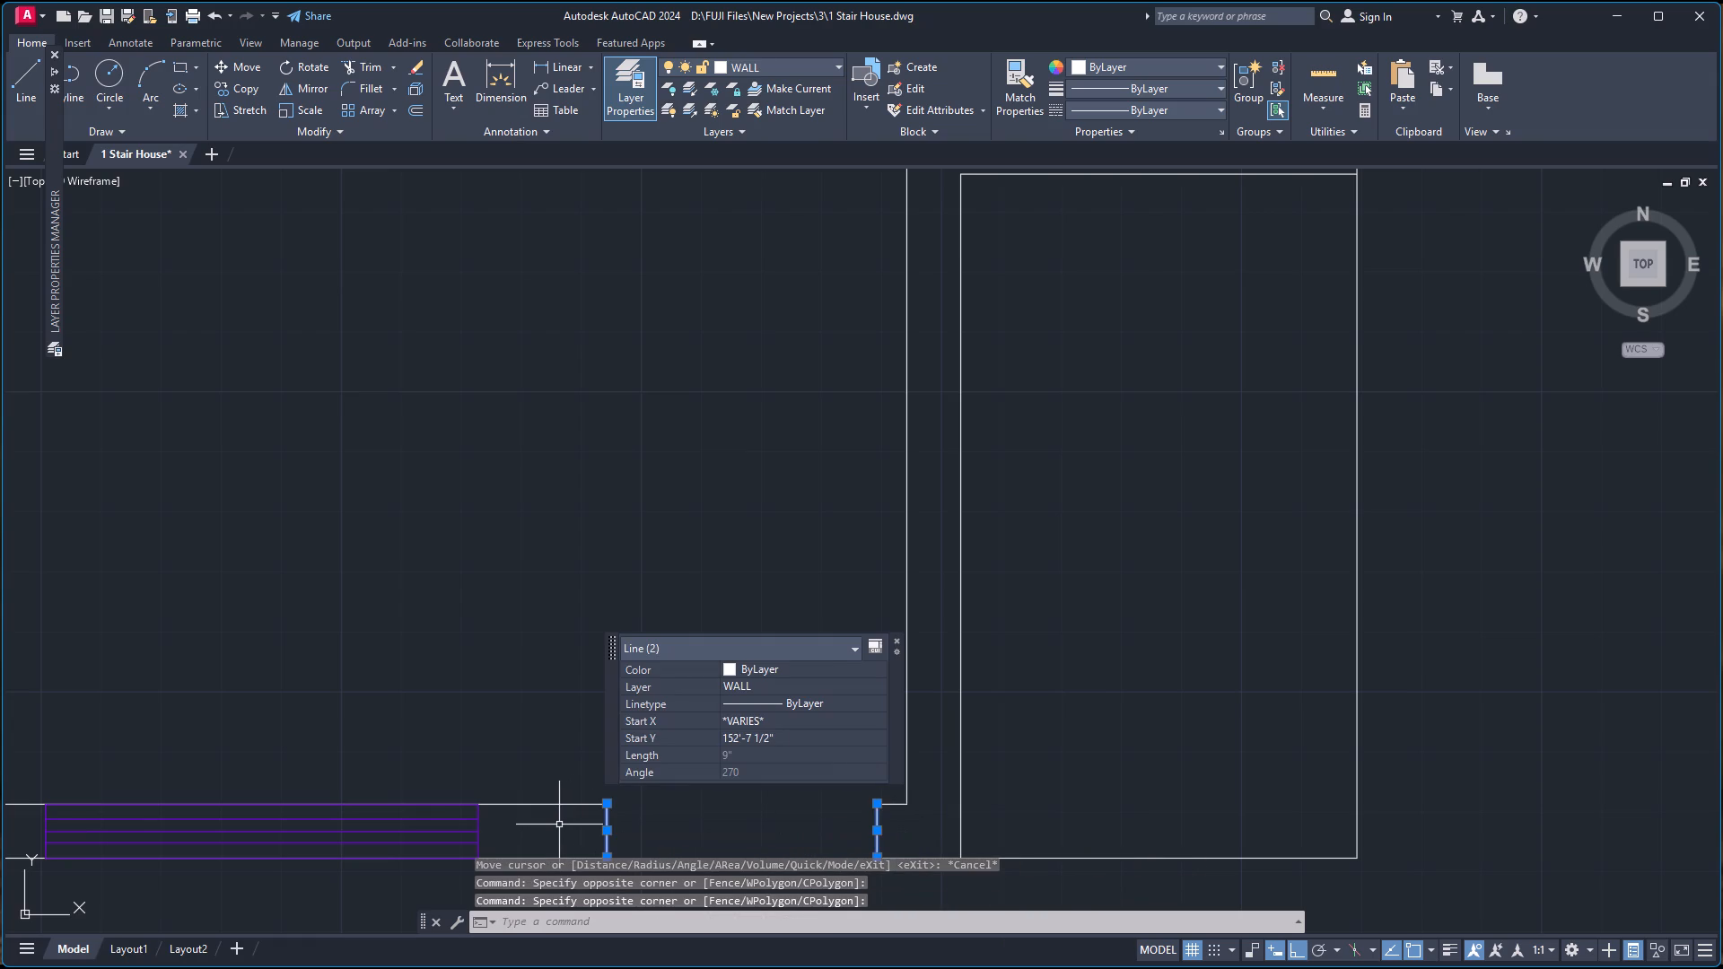
key("Delete")
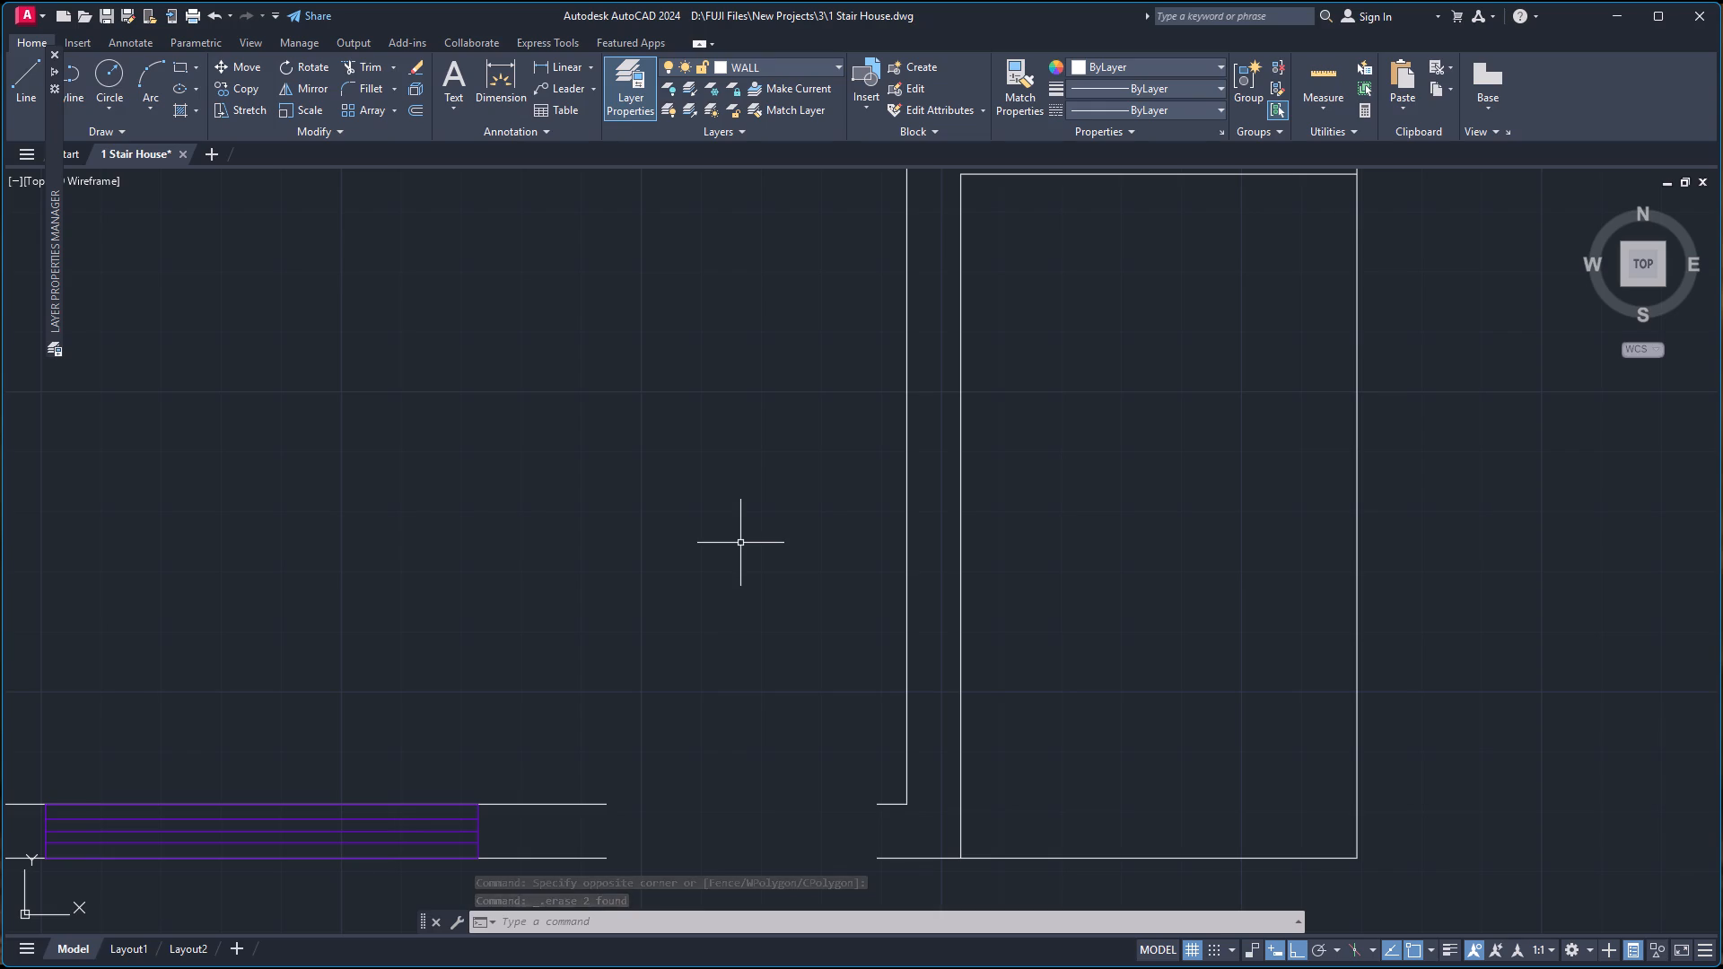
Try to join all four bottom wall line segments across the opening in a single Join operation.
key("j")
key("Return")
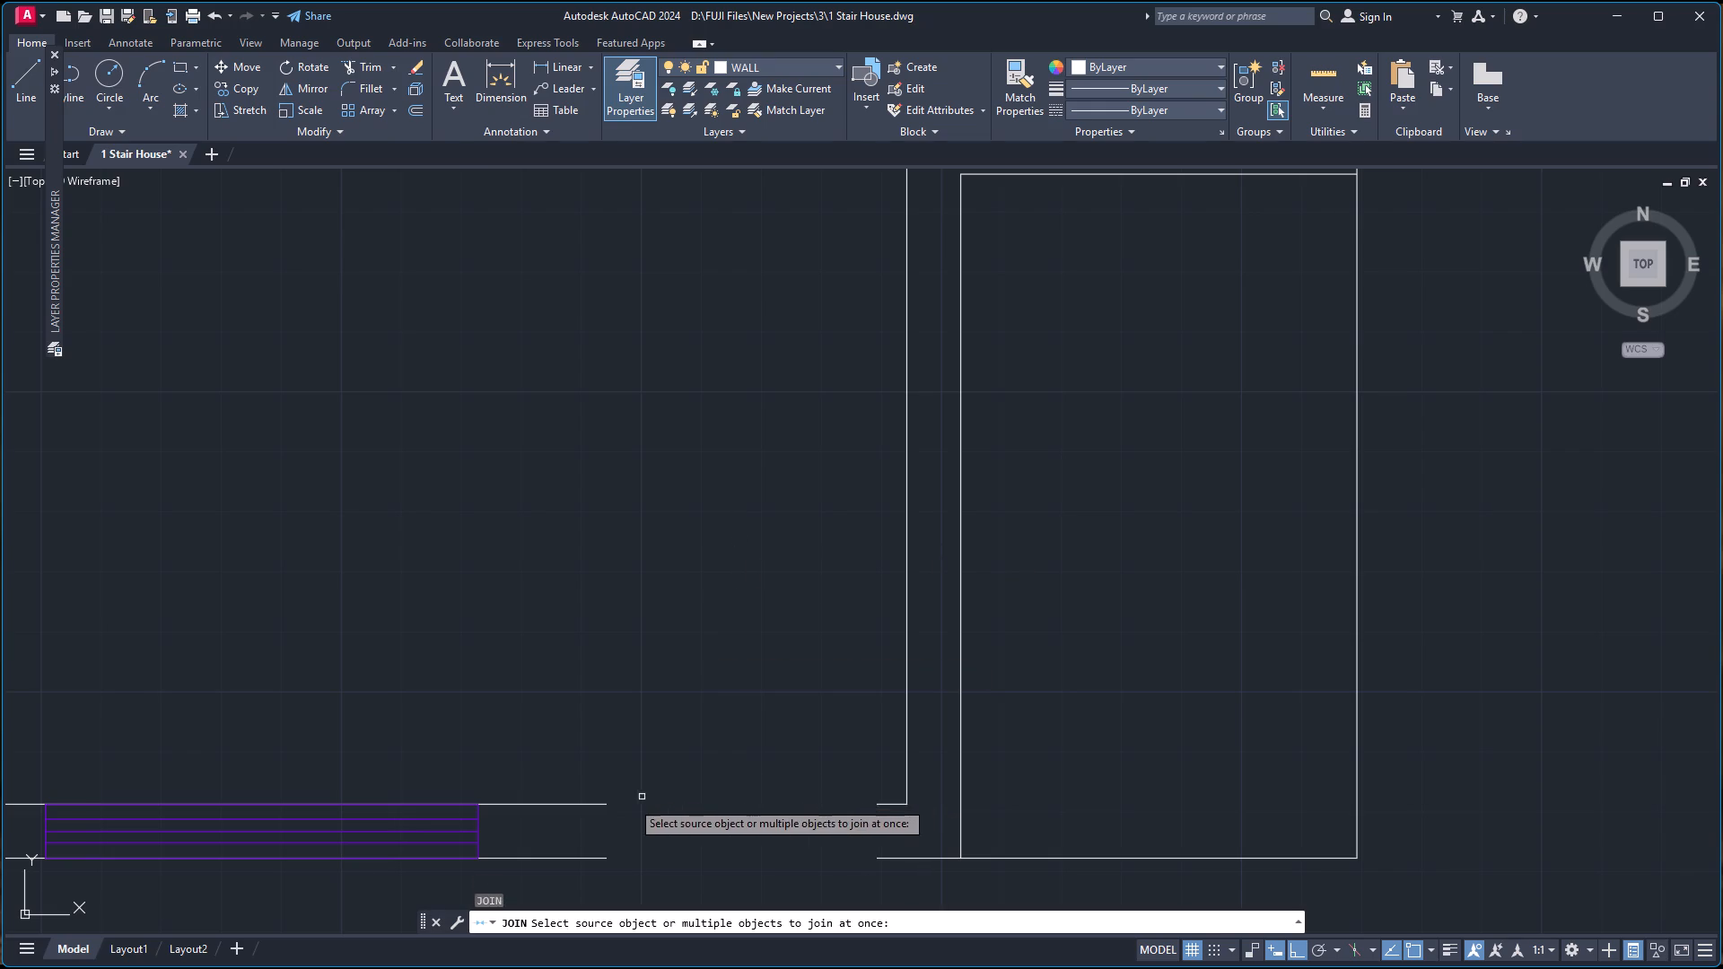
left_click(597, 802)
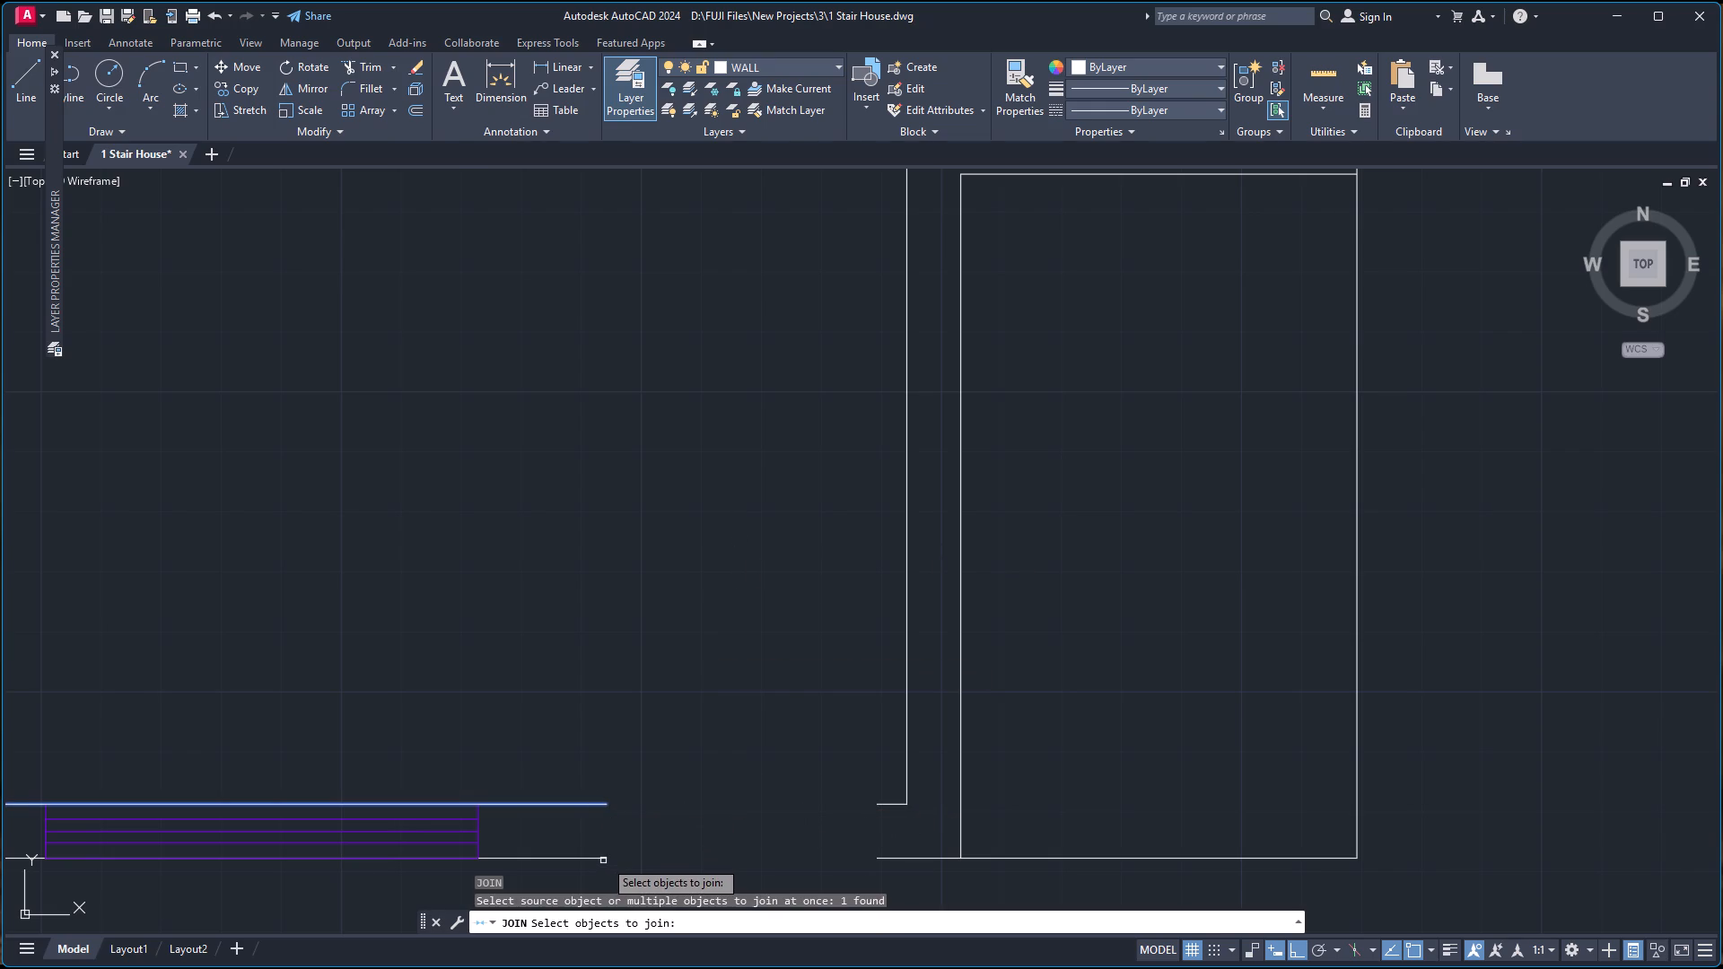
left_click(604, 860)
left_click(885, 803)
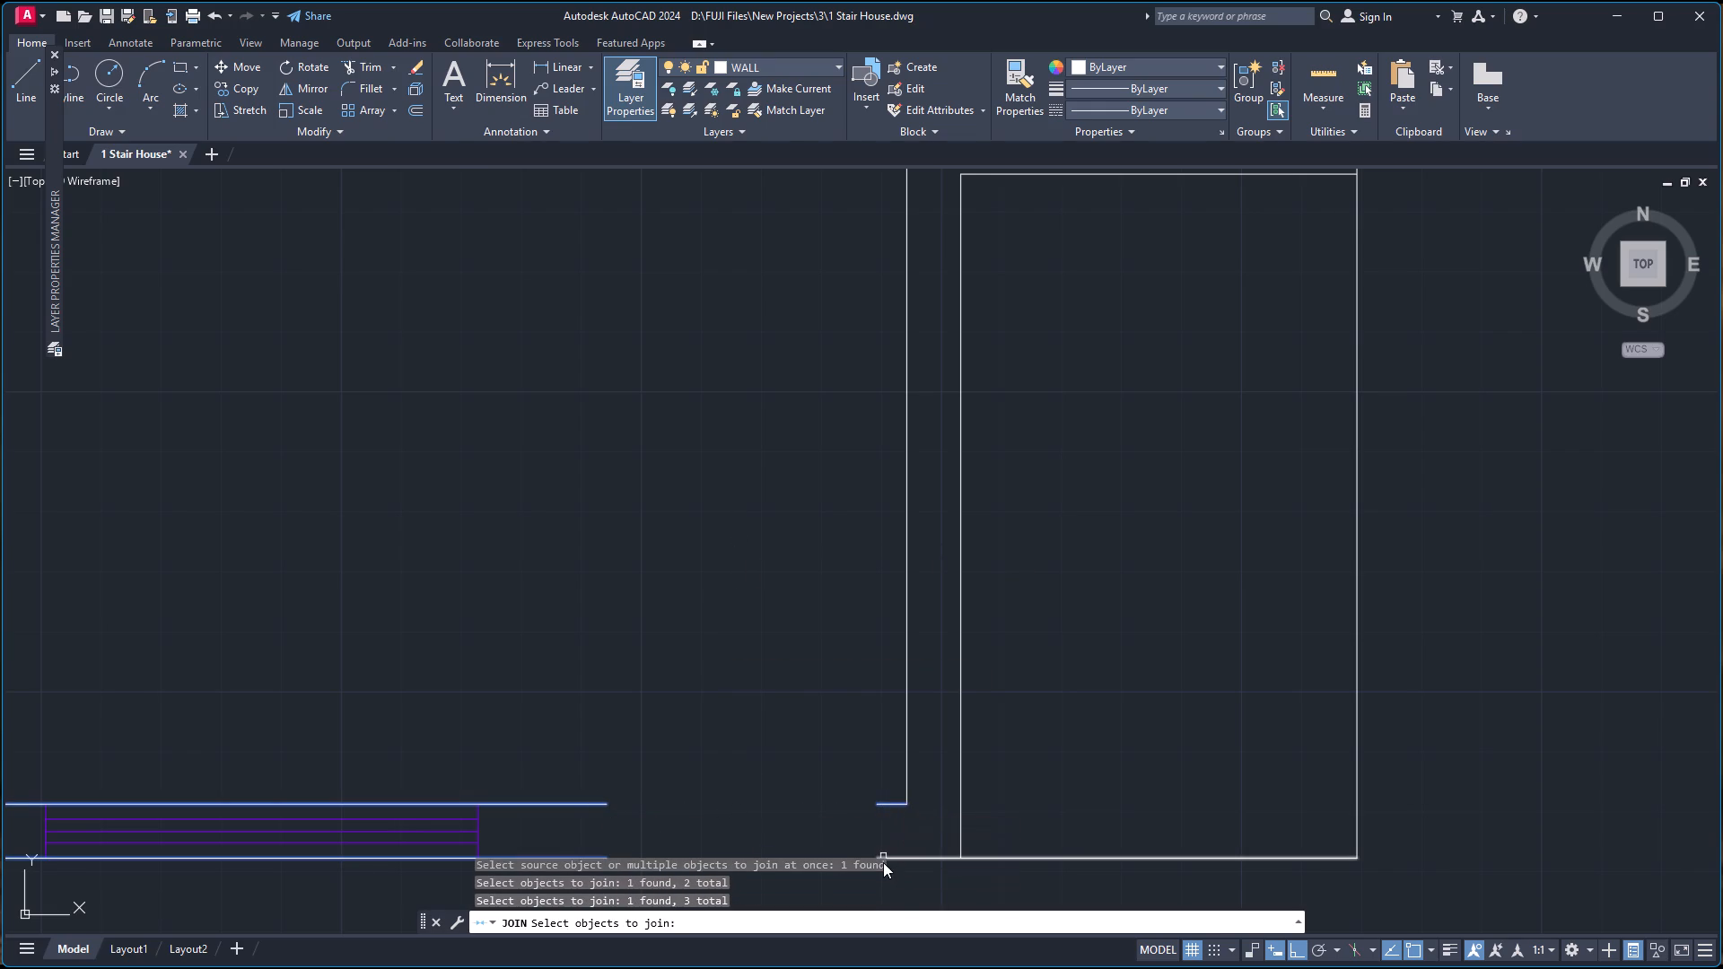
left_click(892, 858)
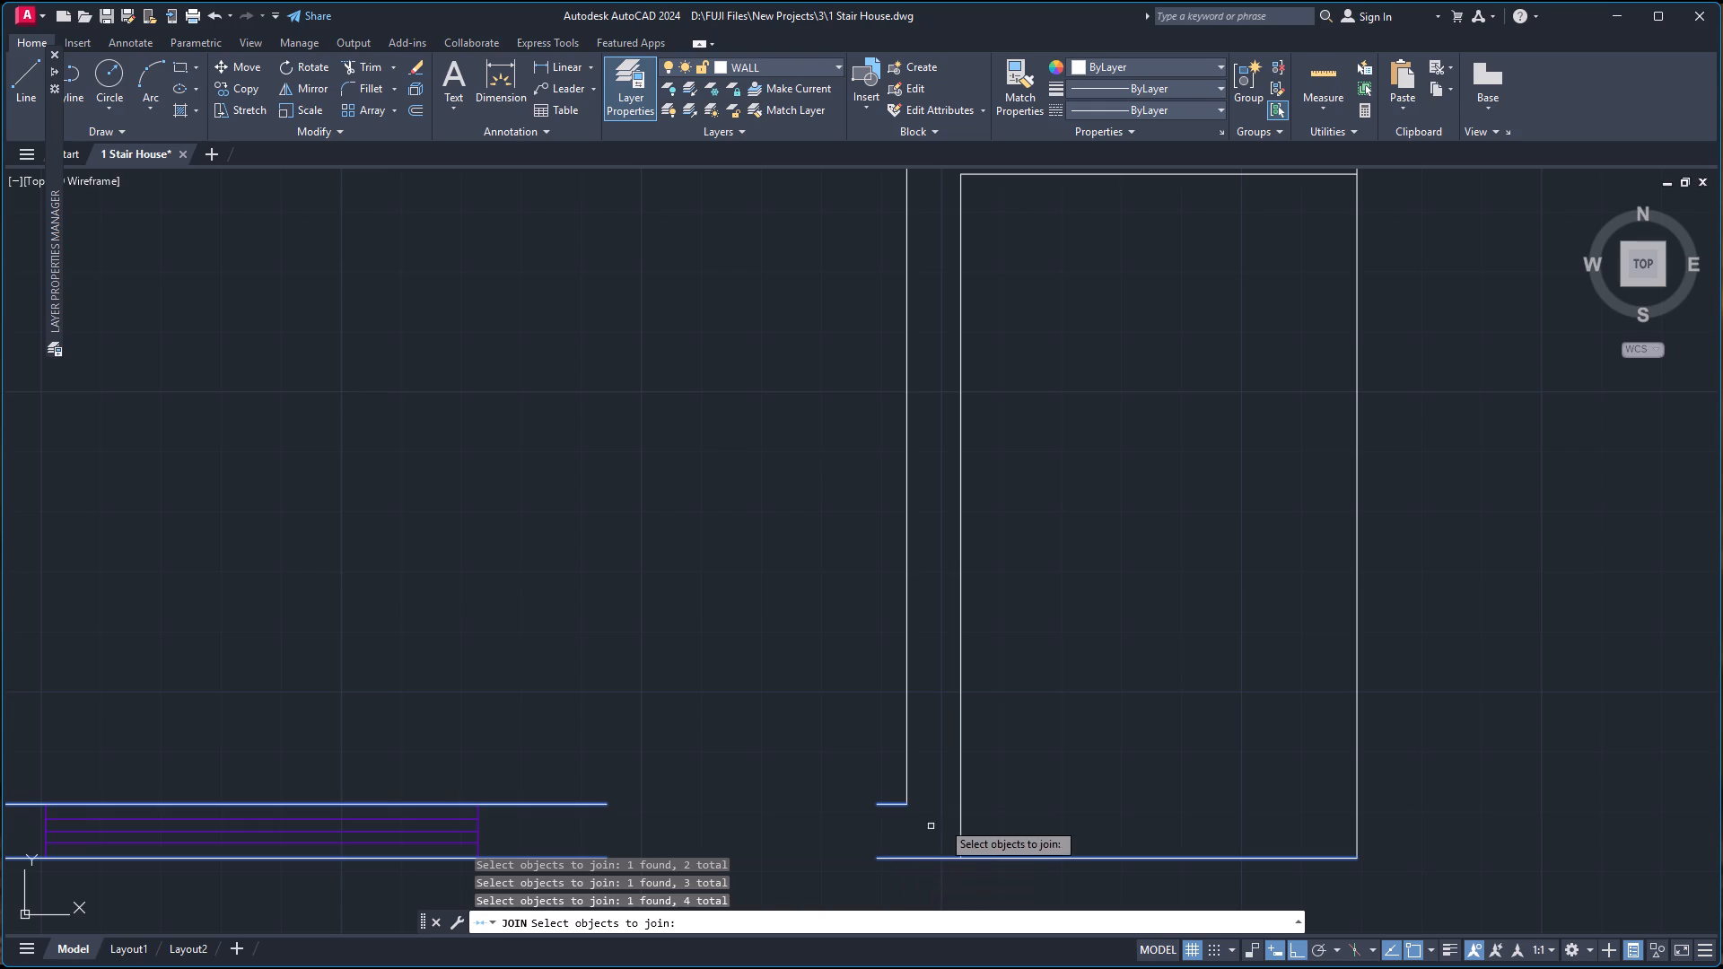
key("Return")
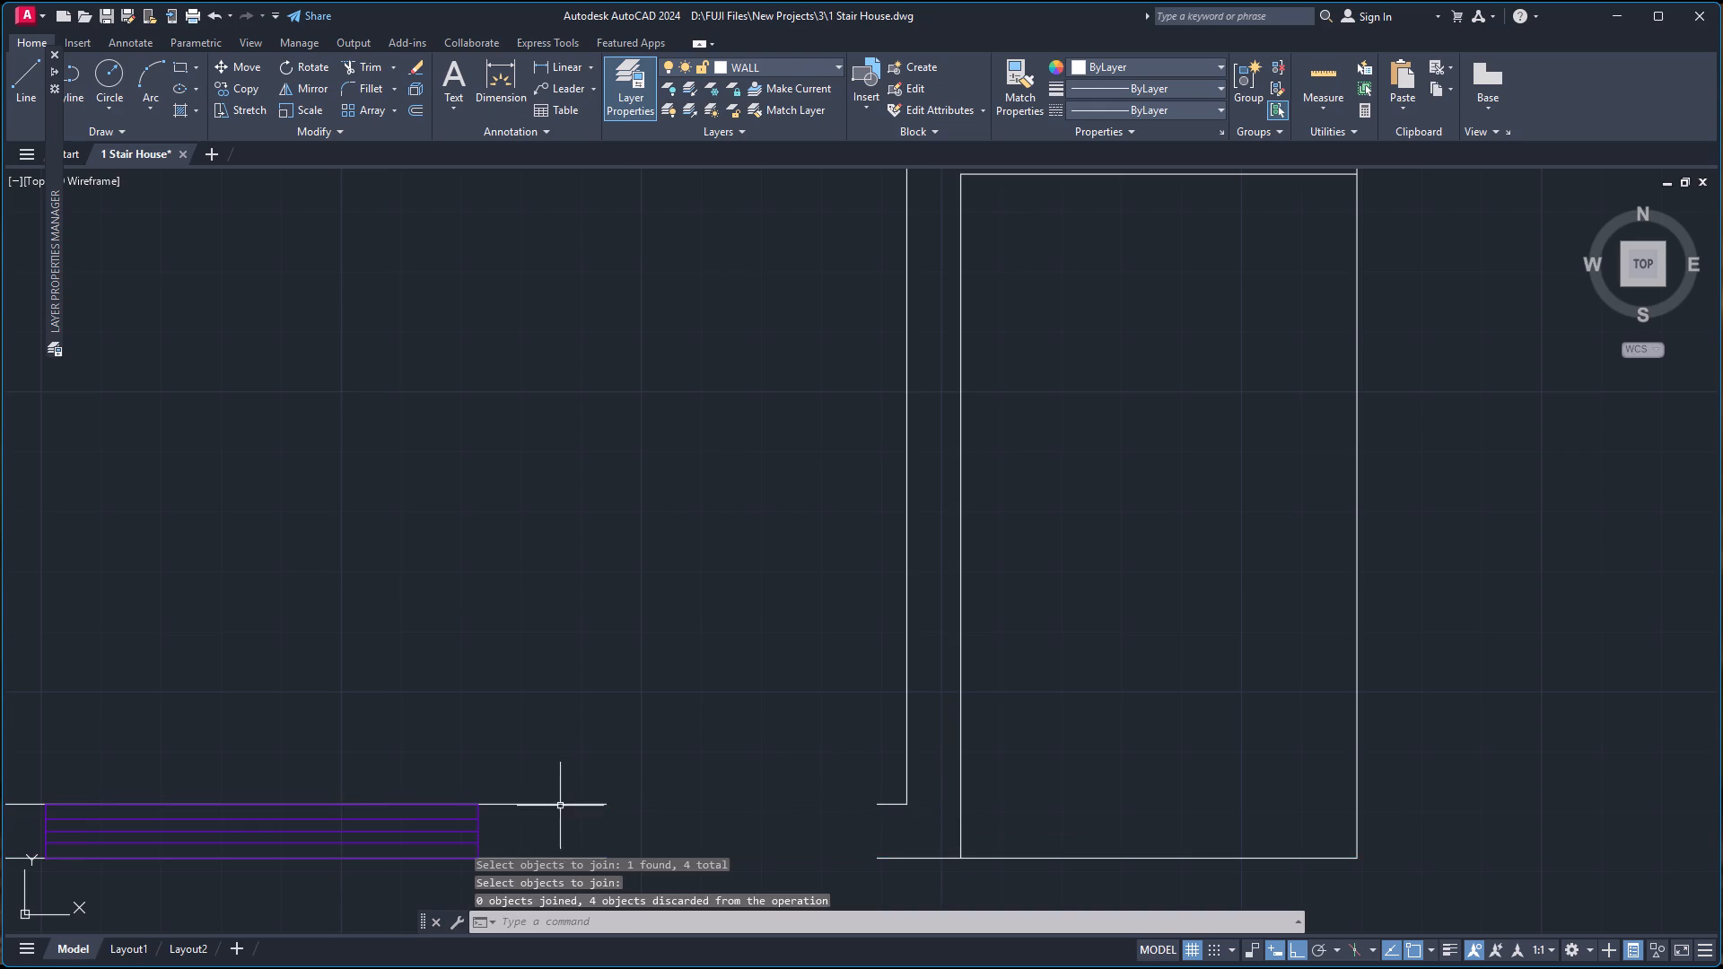
Join the two inner bottom wall line segments across the opening into one line.
key("j")
key("Return")
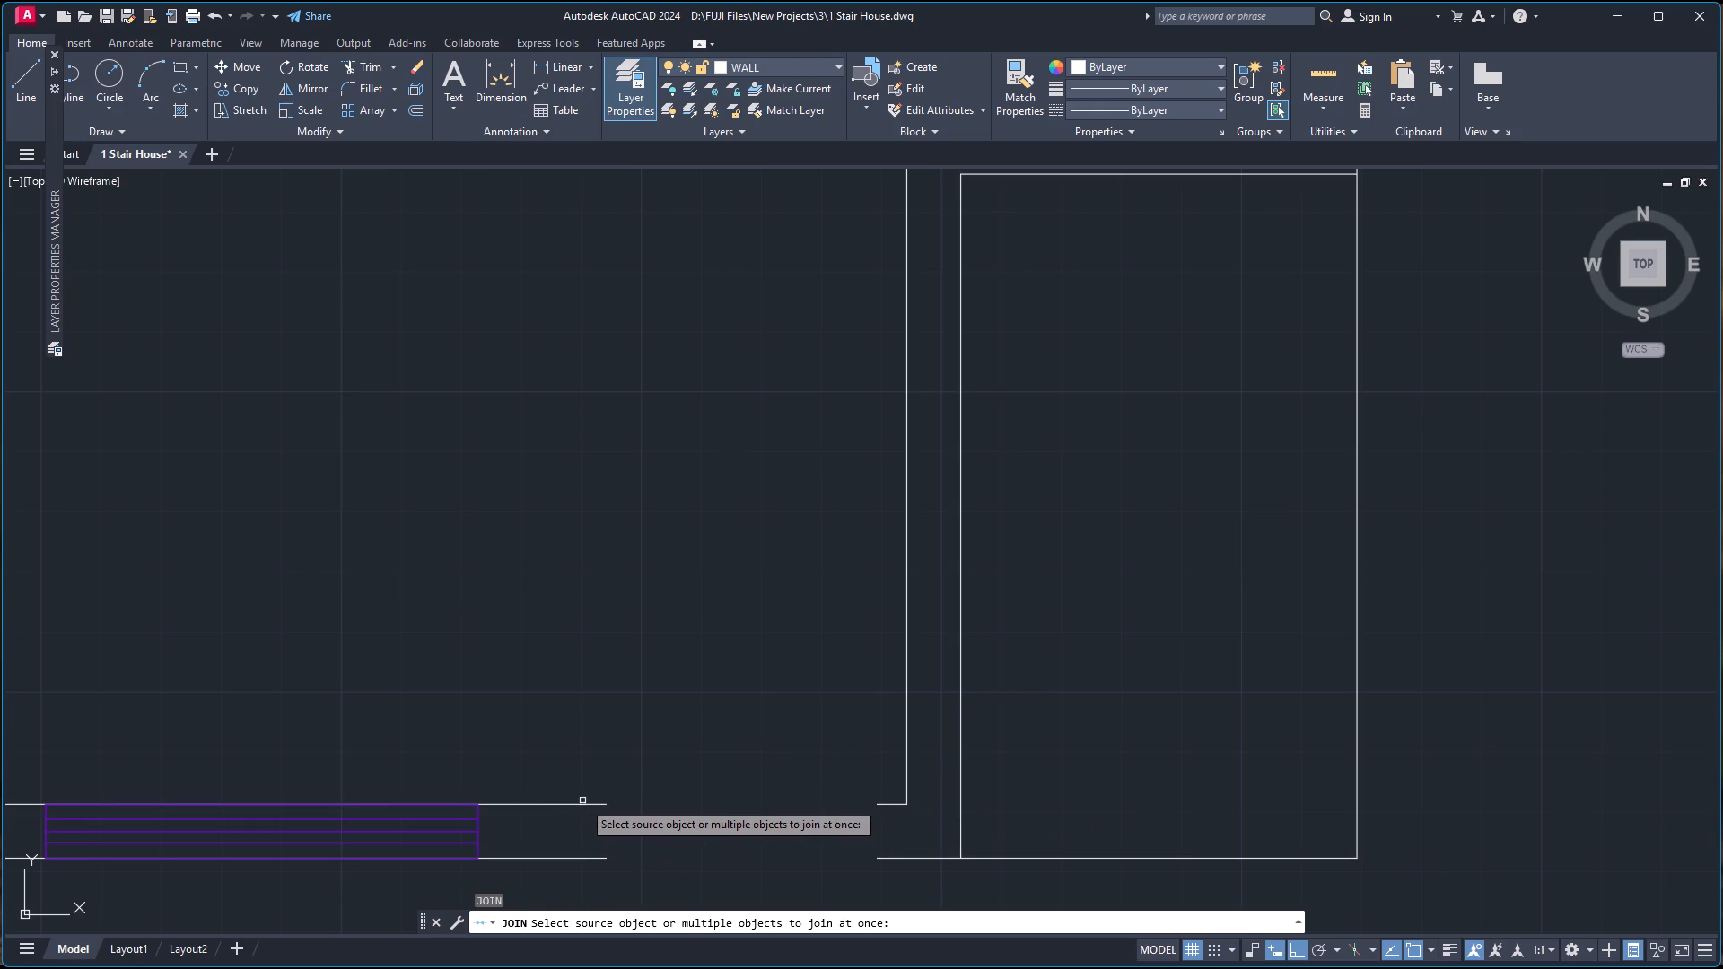
left_click(582, 804)
left_click(886, 808)
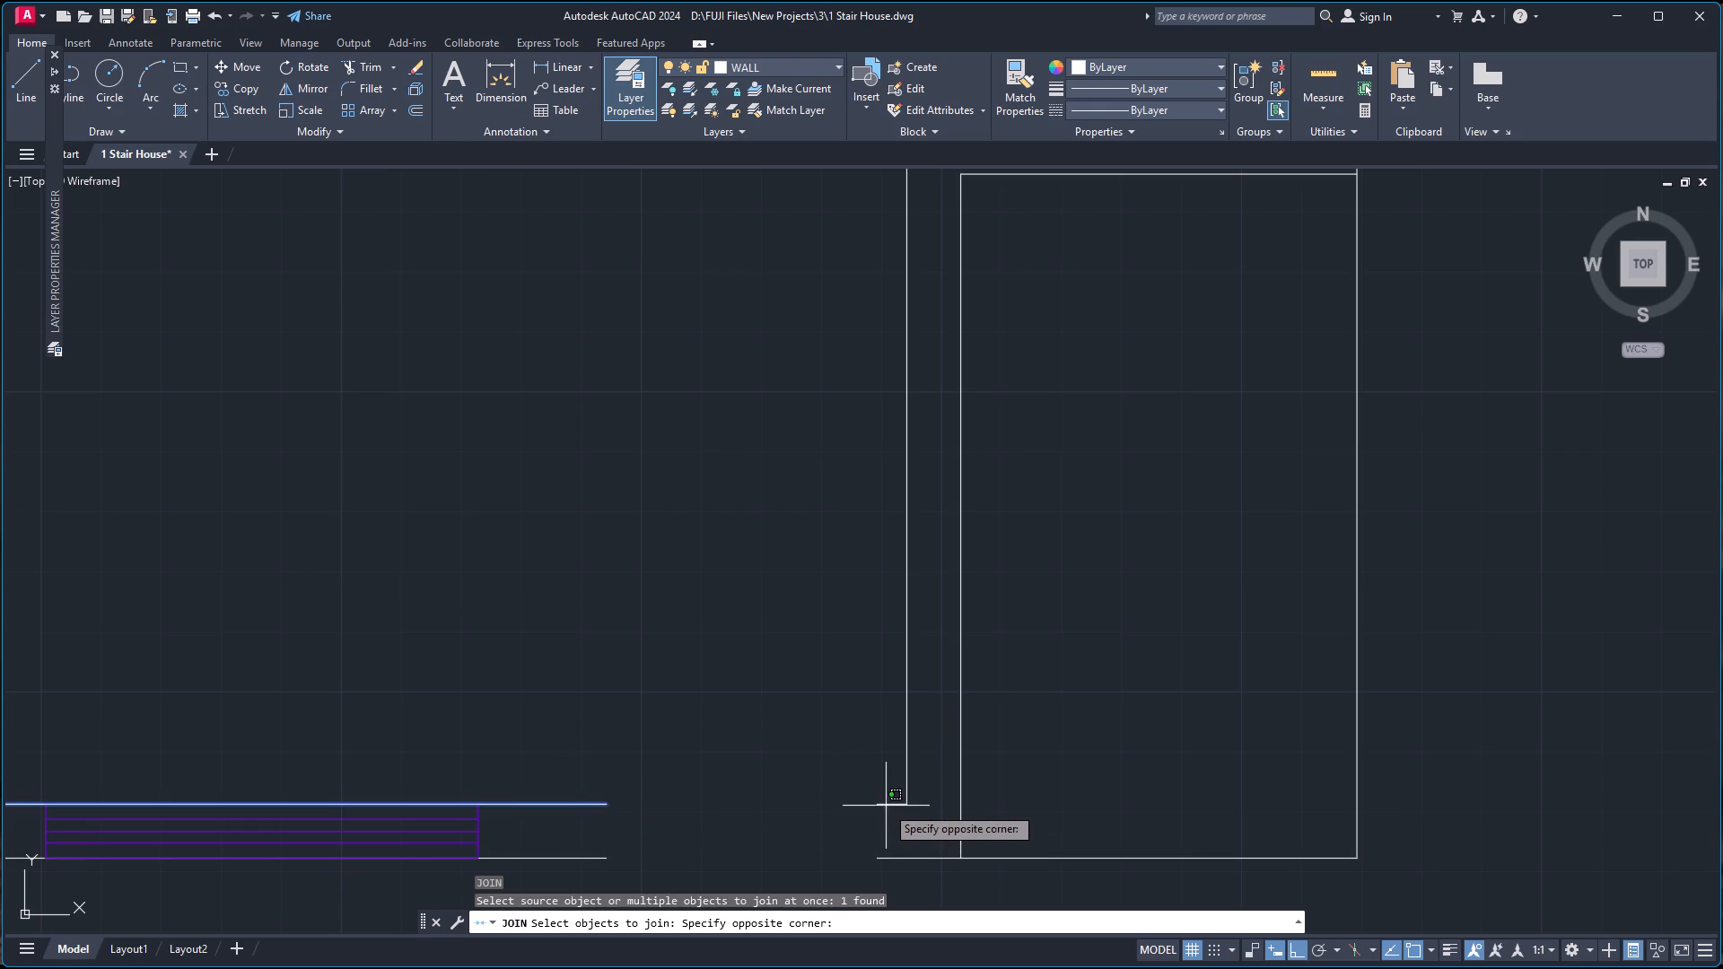
left_click(886, 796)
key("Return")
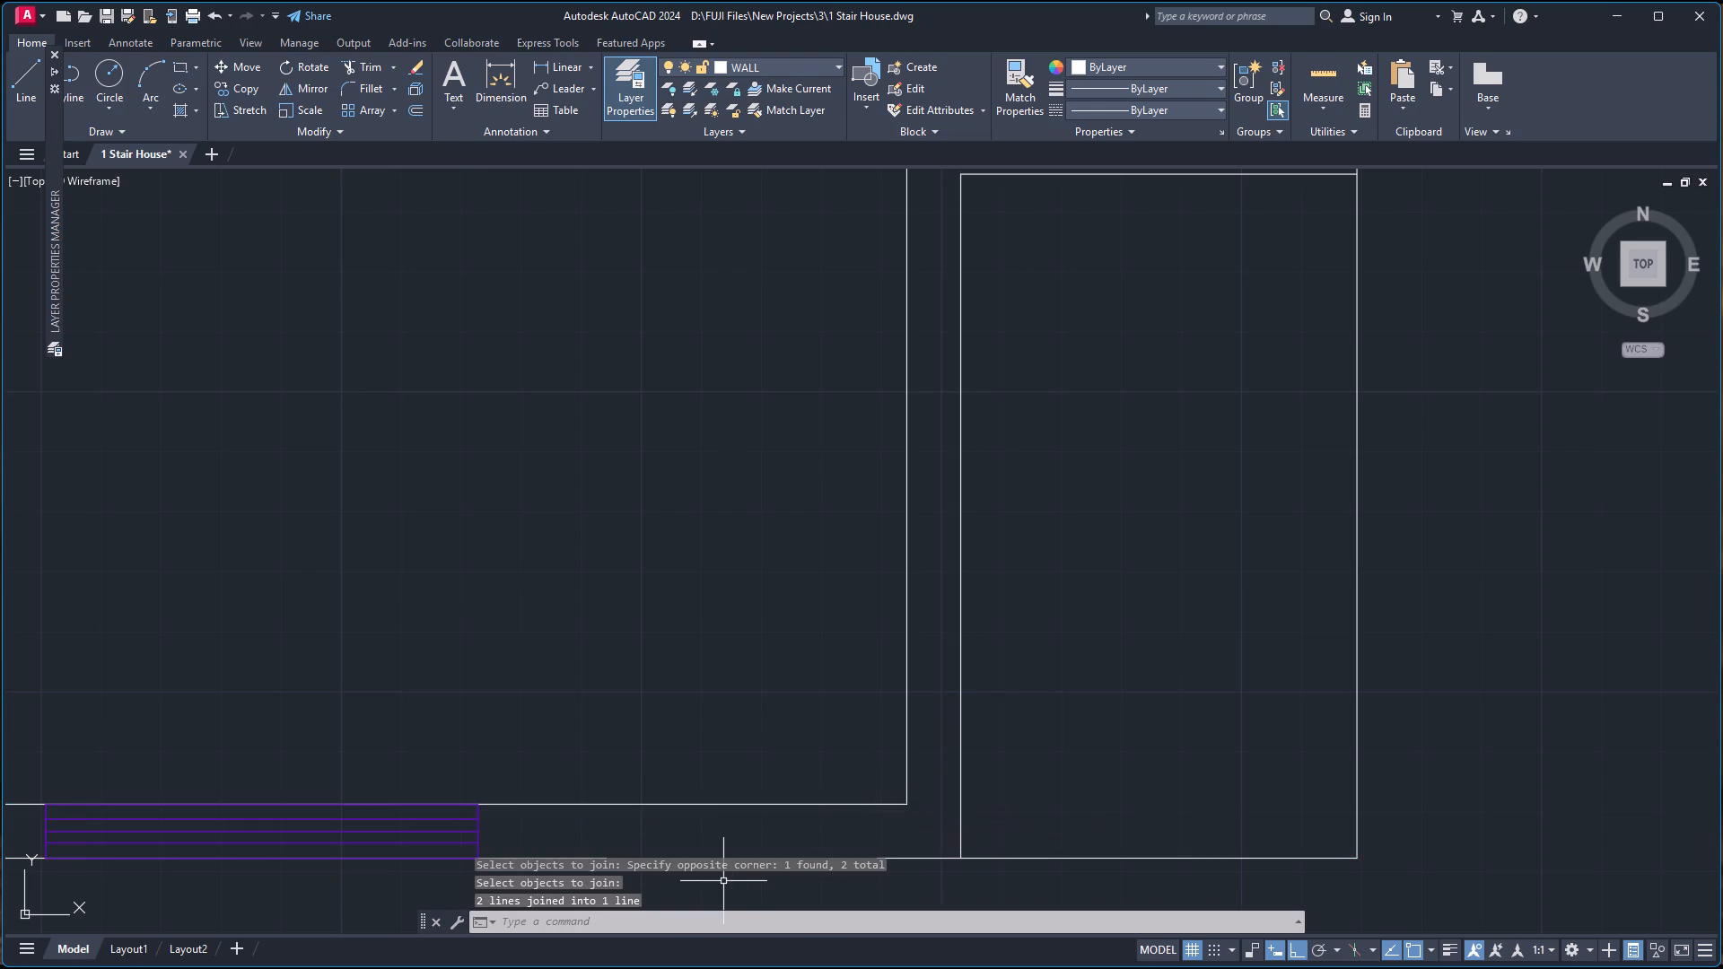
Join the two outer bottom wall line segments of the duplicate across the opening into one line.
key("j")
key("Return")
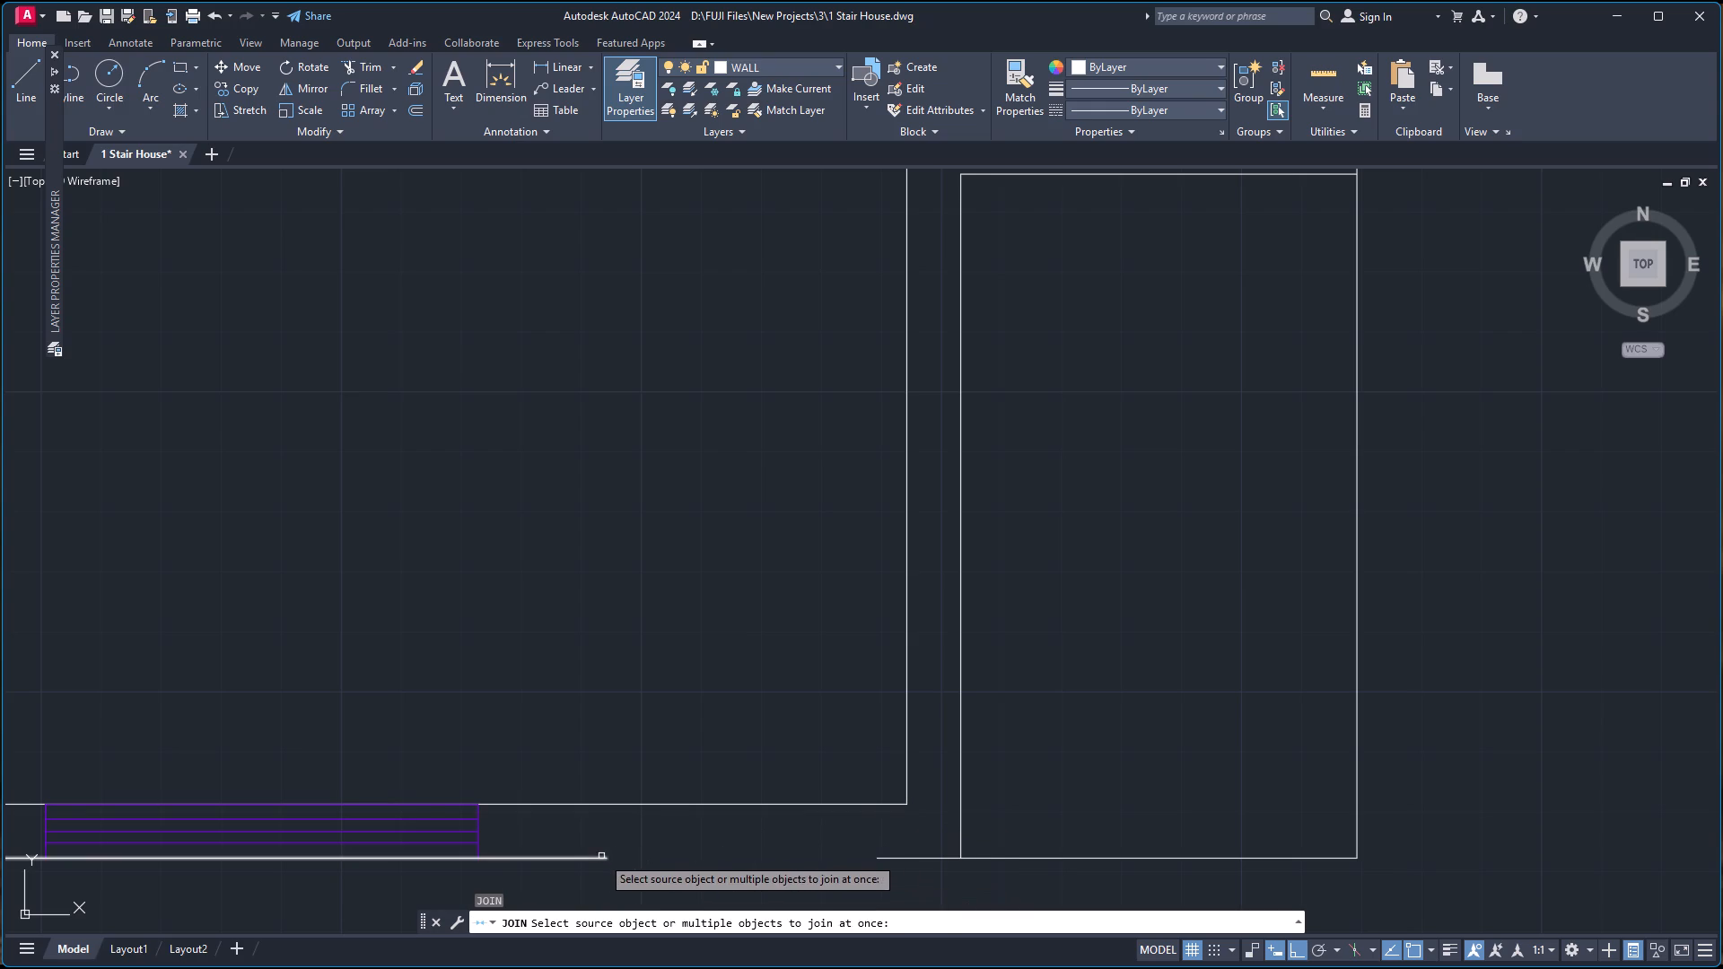
left_click(597, 860)
left_click(903, 860)
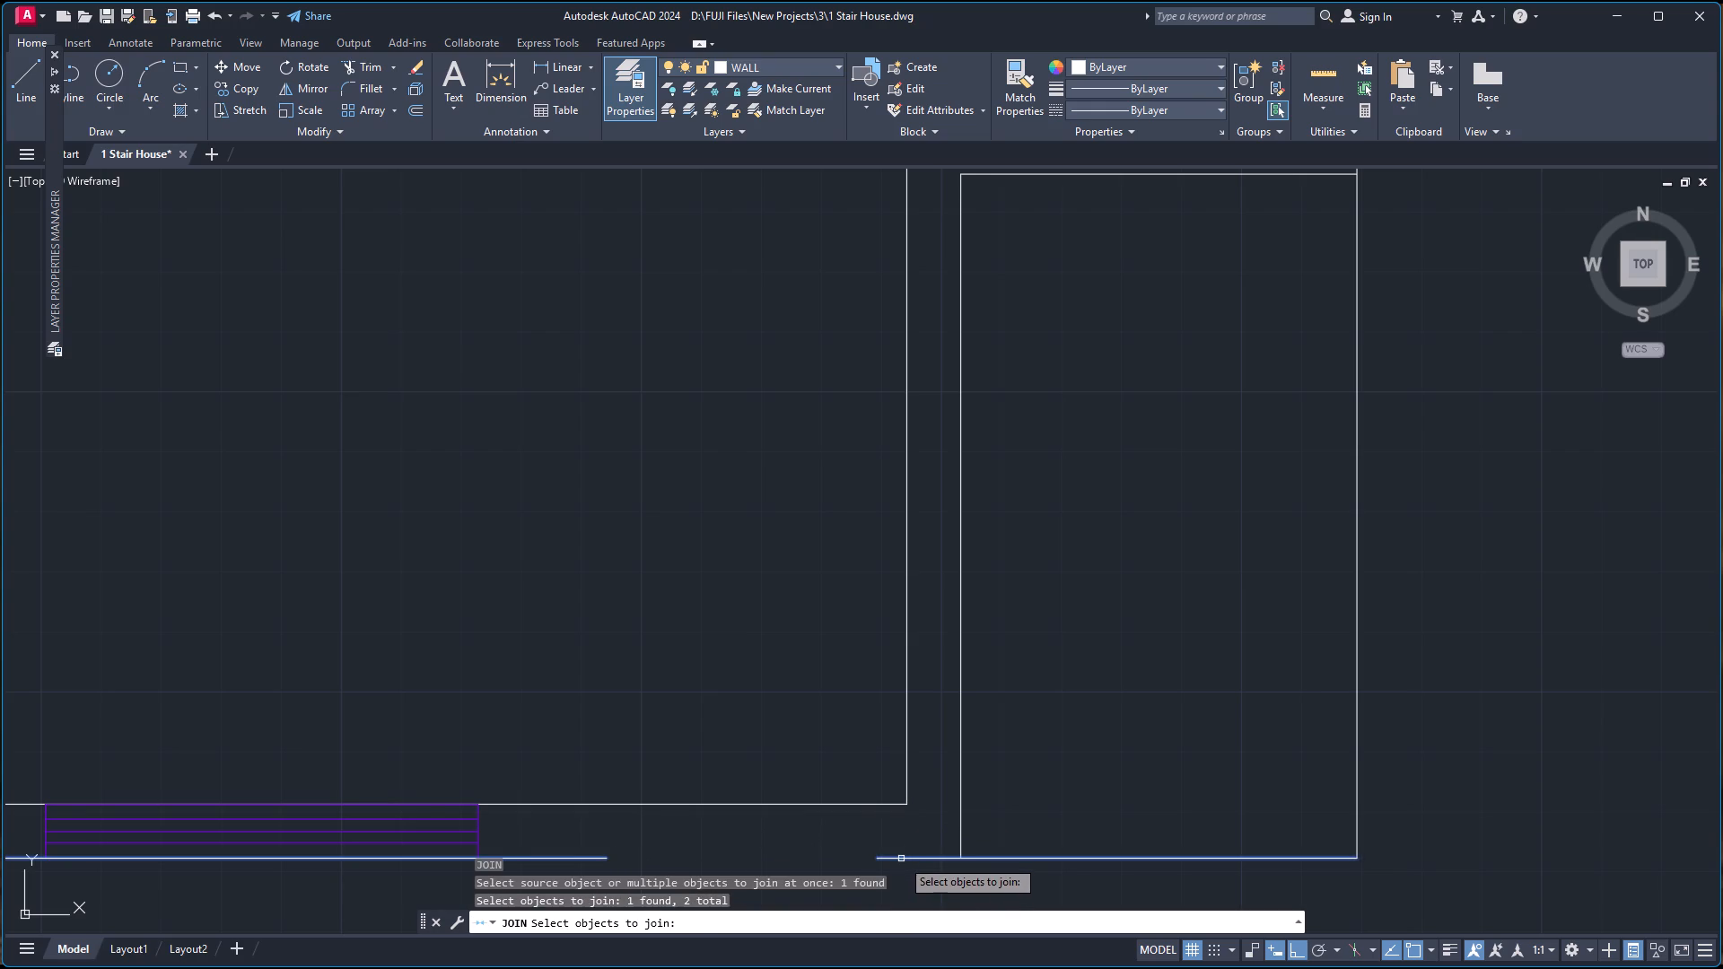
key("Return")
Draw two lines about 2'-4 1/2" long extending the duplicate's small-room partition stub to the right wall's inner face.
scroll(924, 696, "down", 3)
scroll(885, 697, "up", 2)
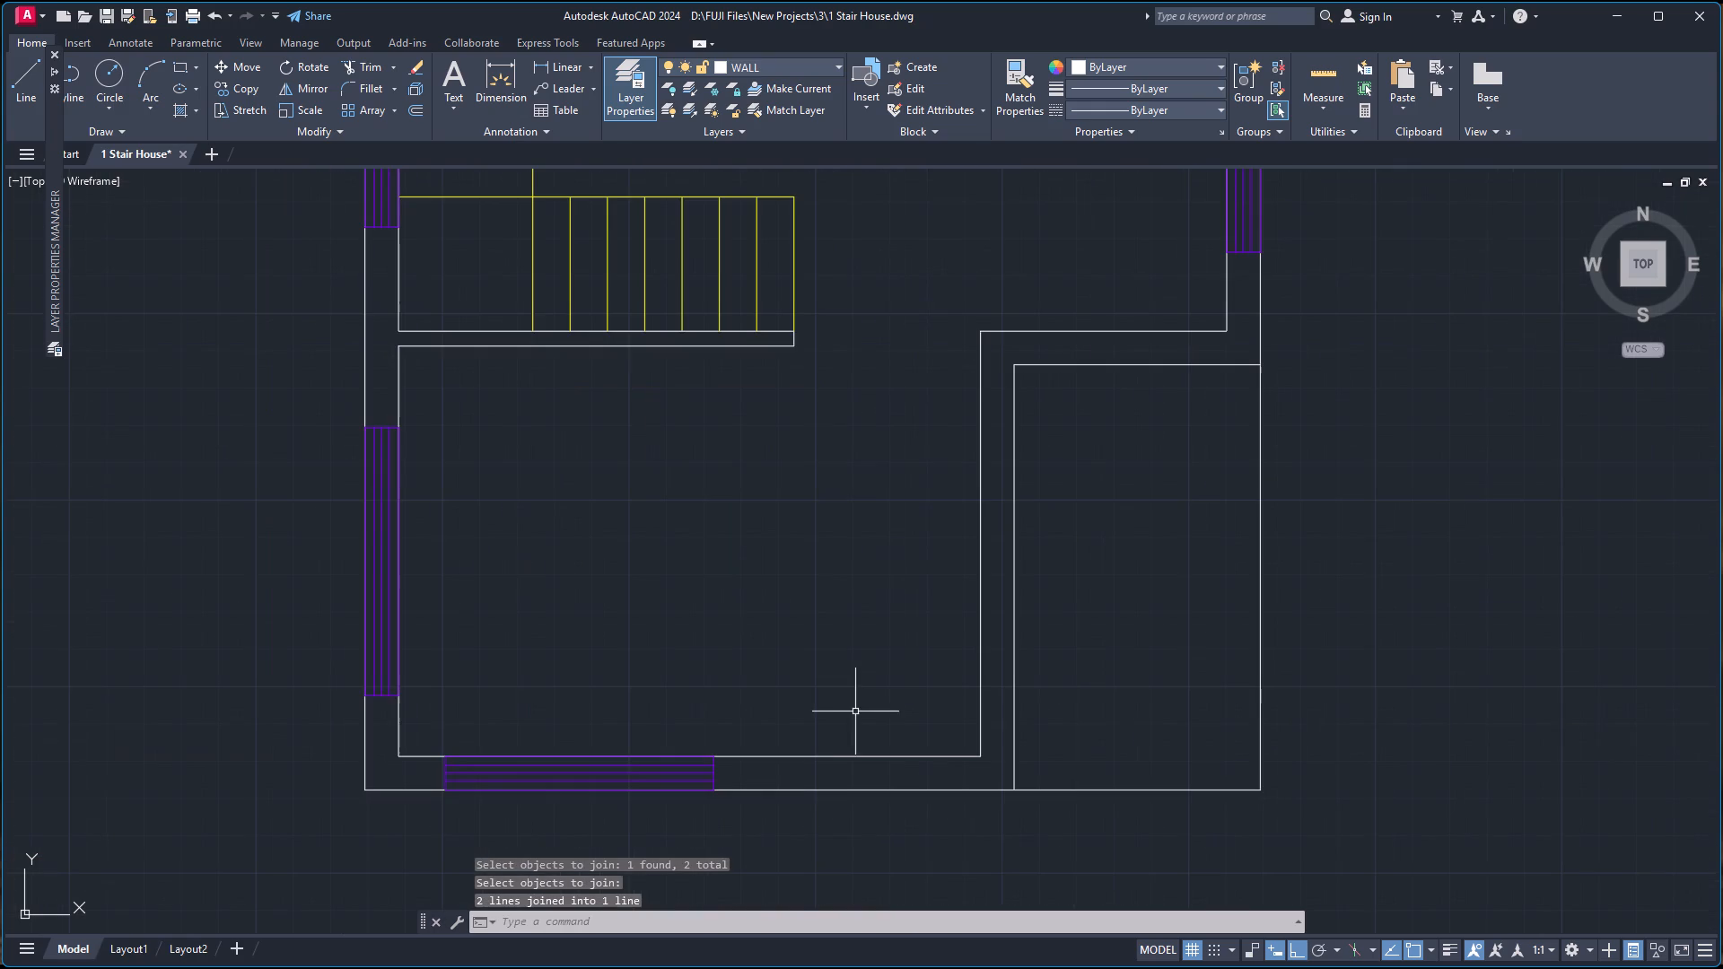
scroll(949, 469, "down", 3)
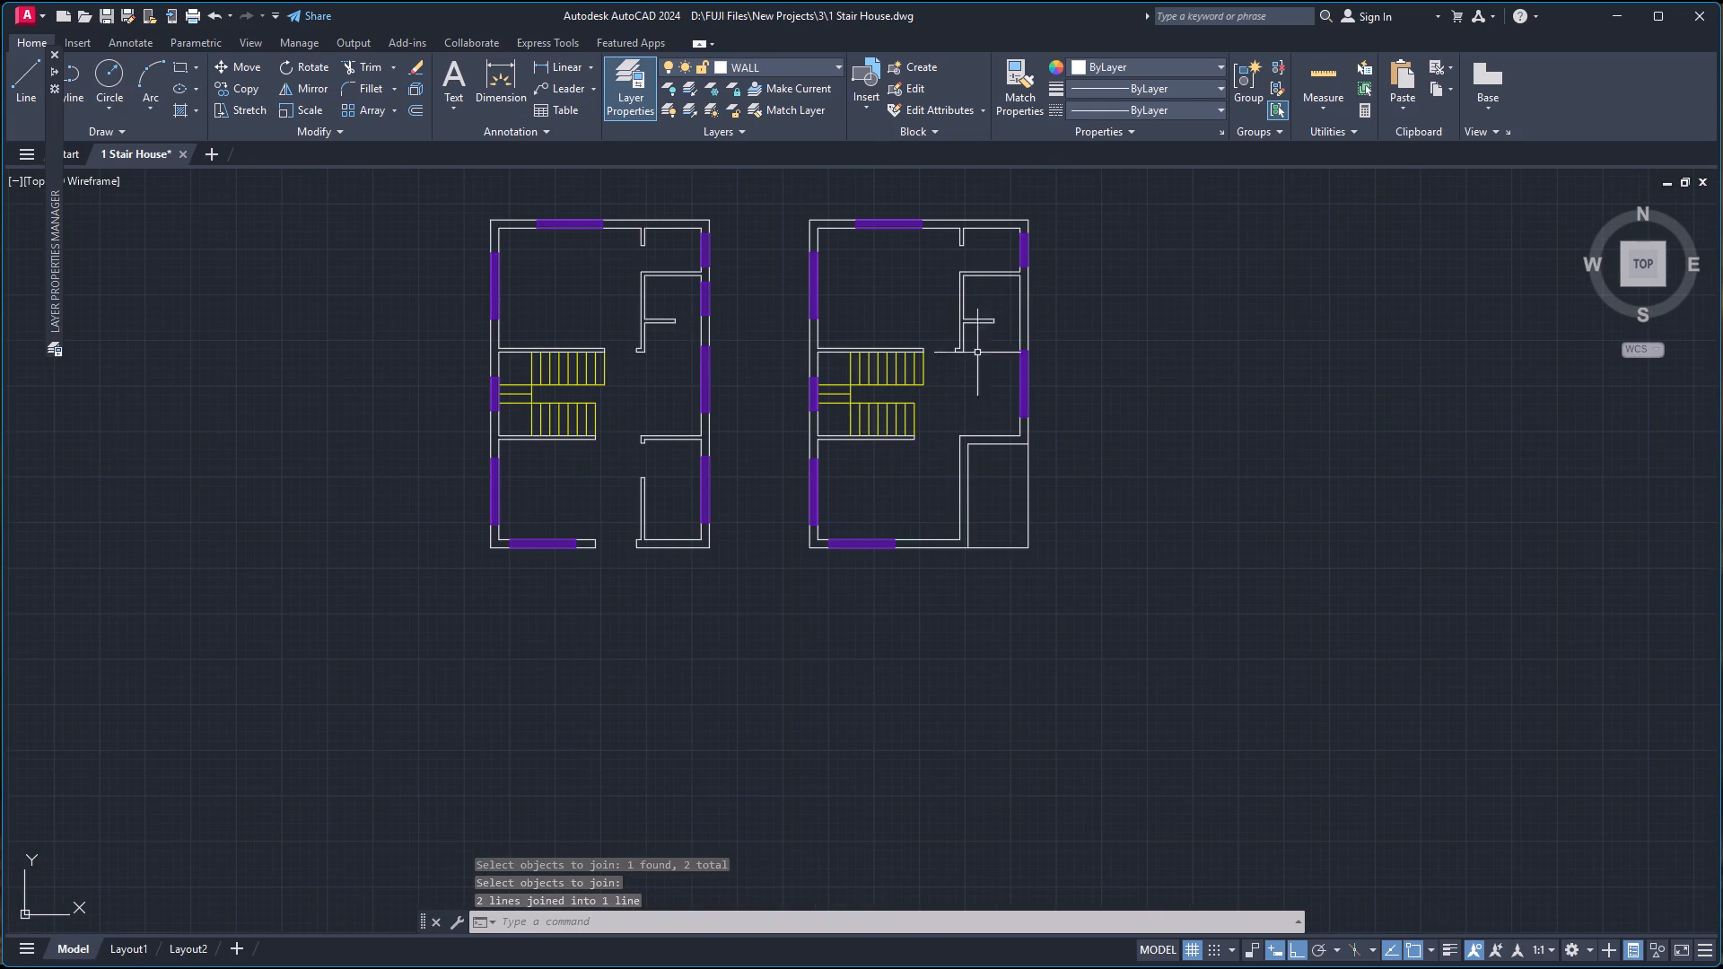
scroll(996, 287, "up", 4)
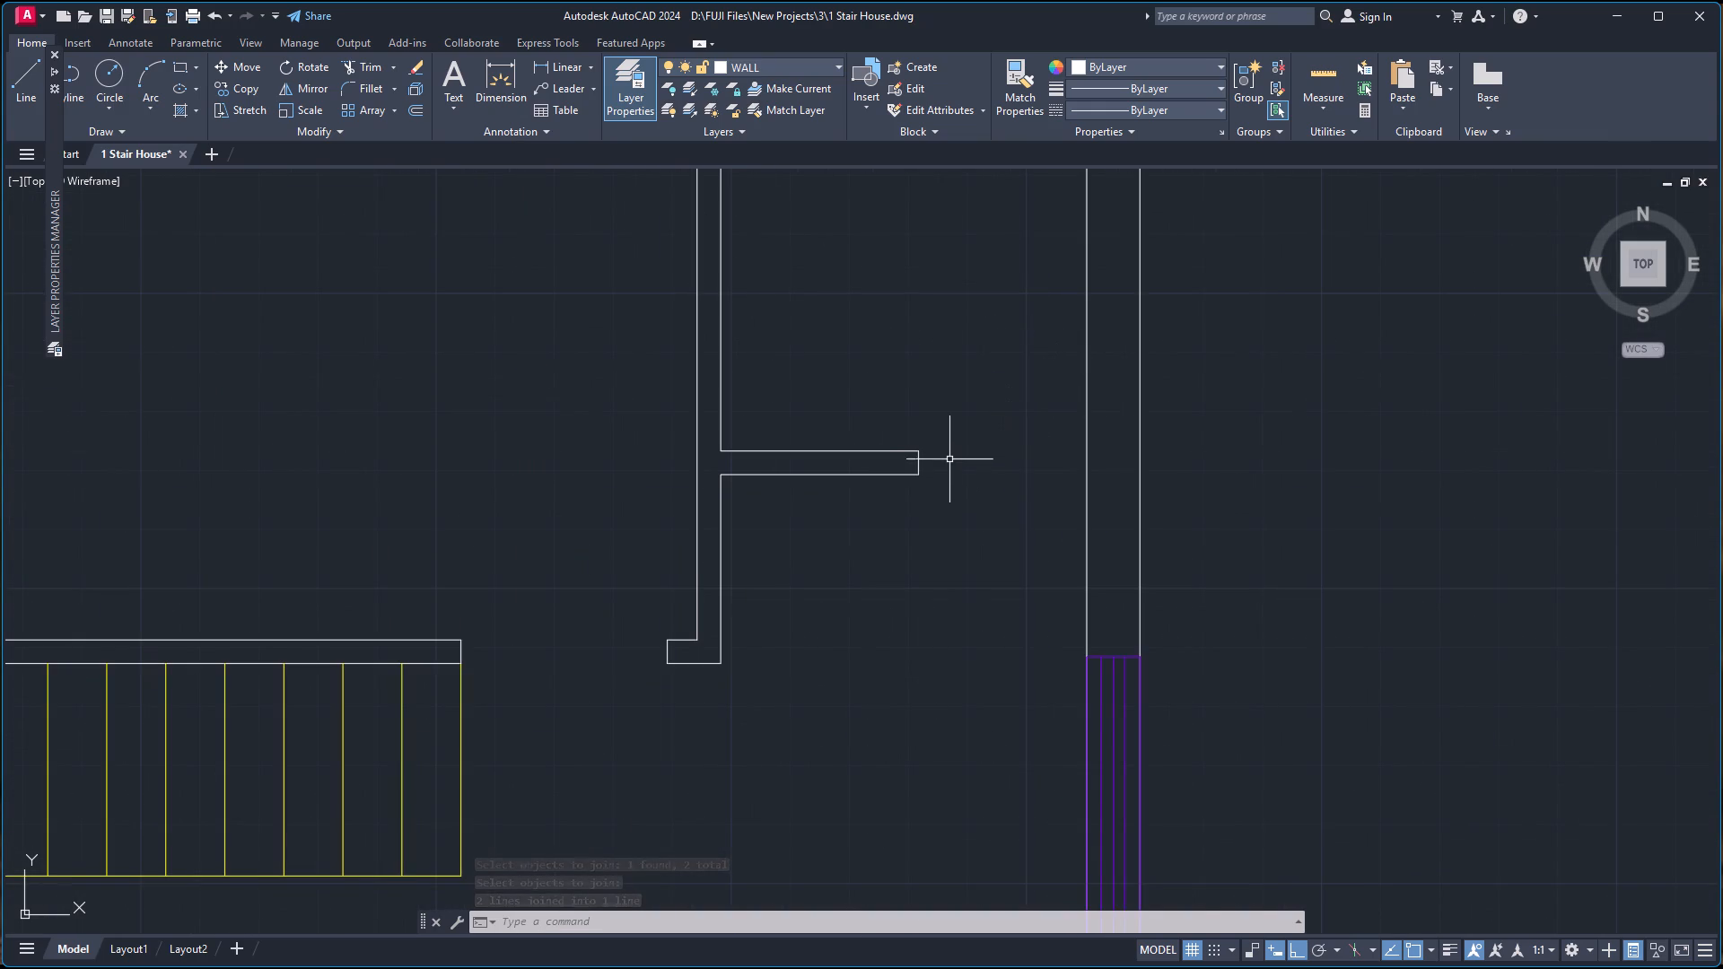
key("l")
key("Return")
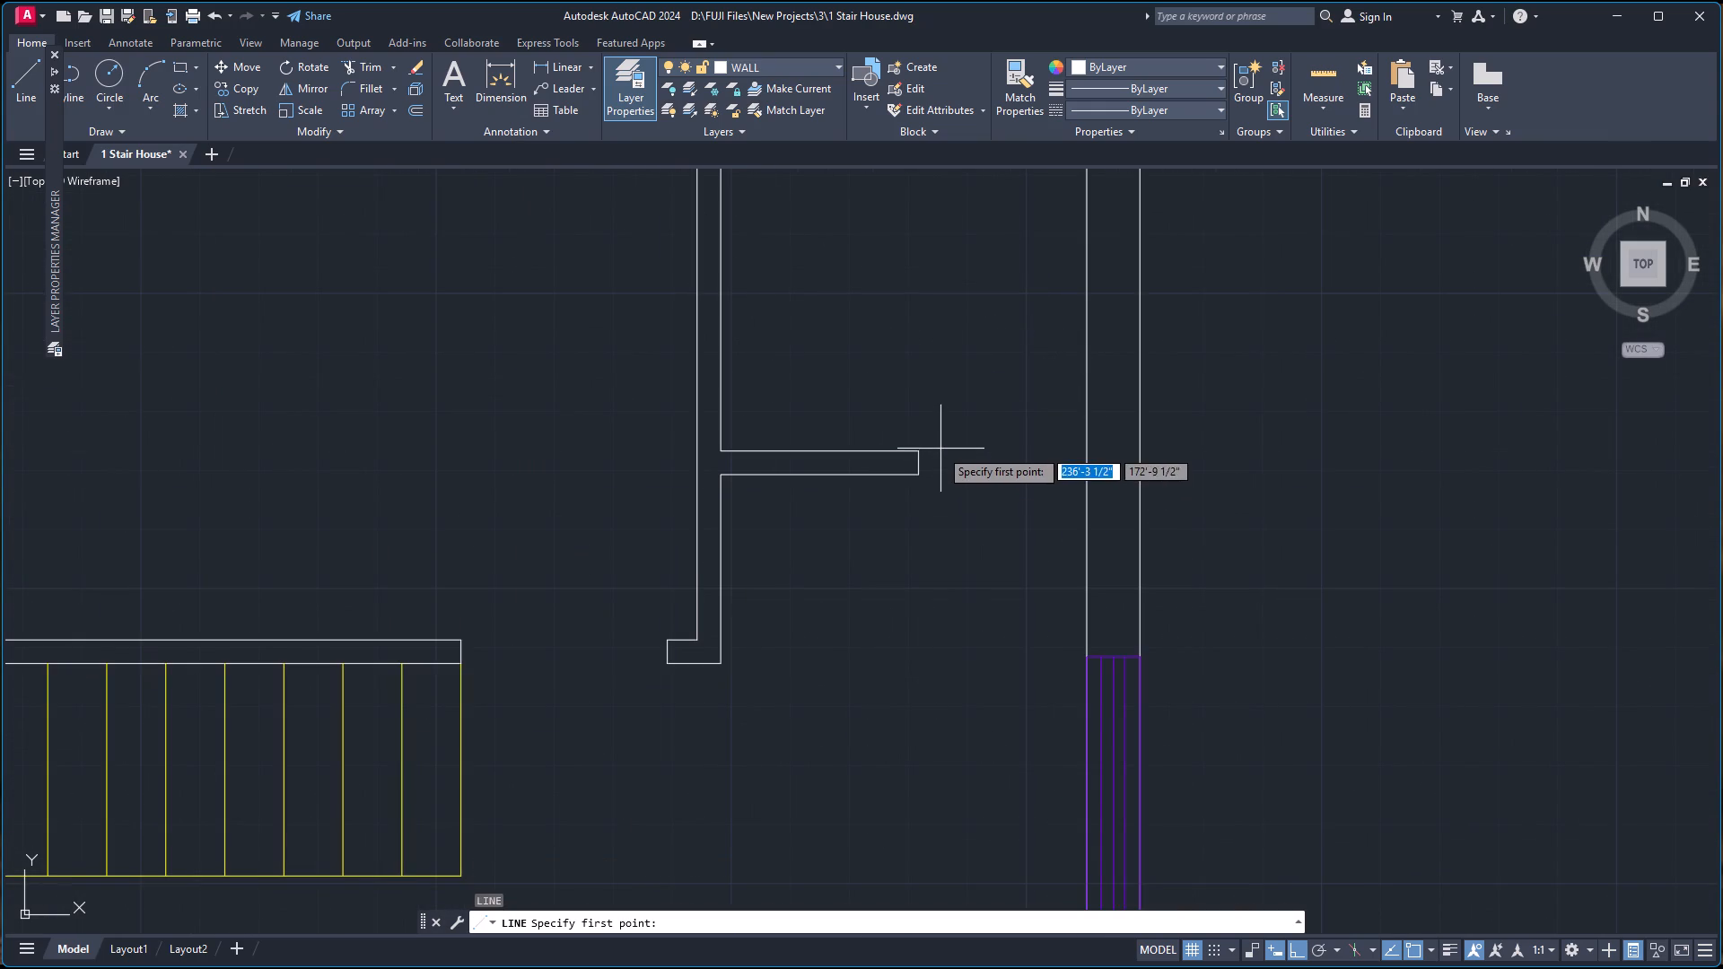
left_click(921, 451)
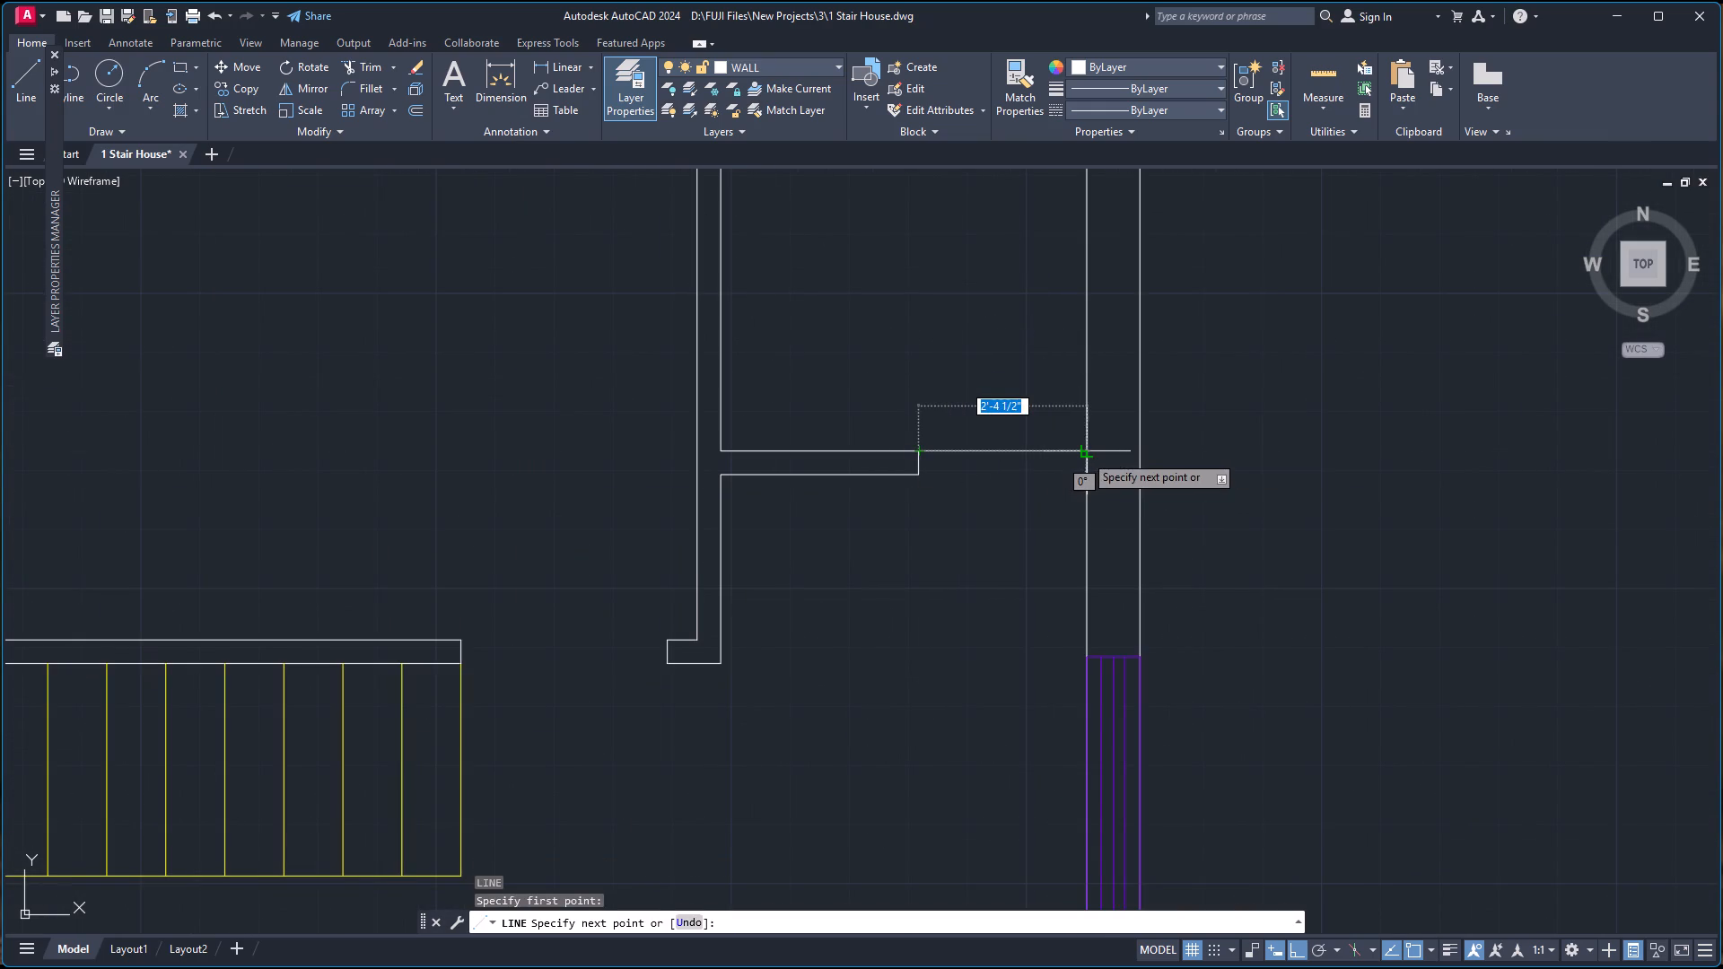
left_click(1086, 452)
key("Return")
key("Return")
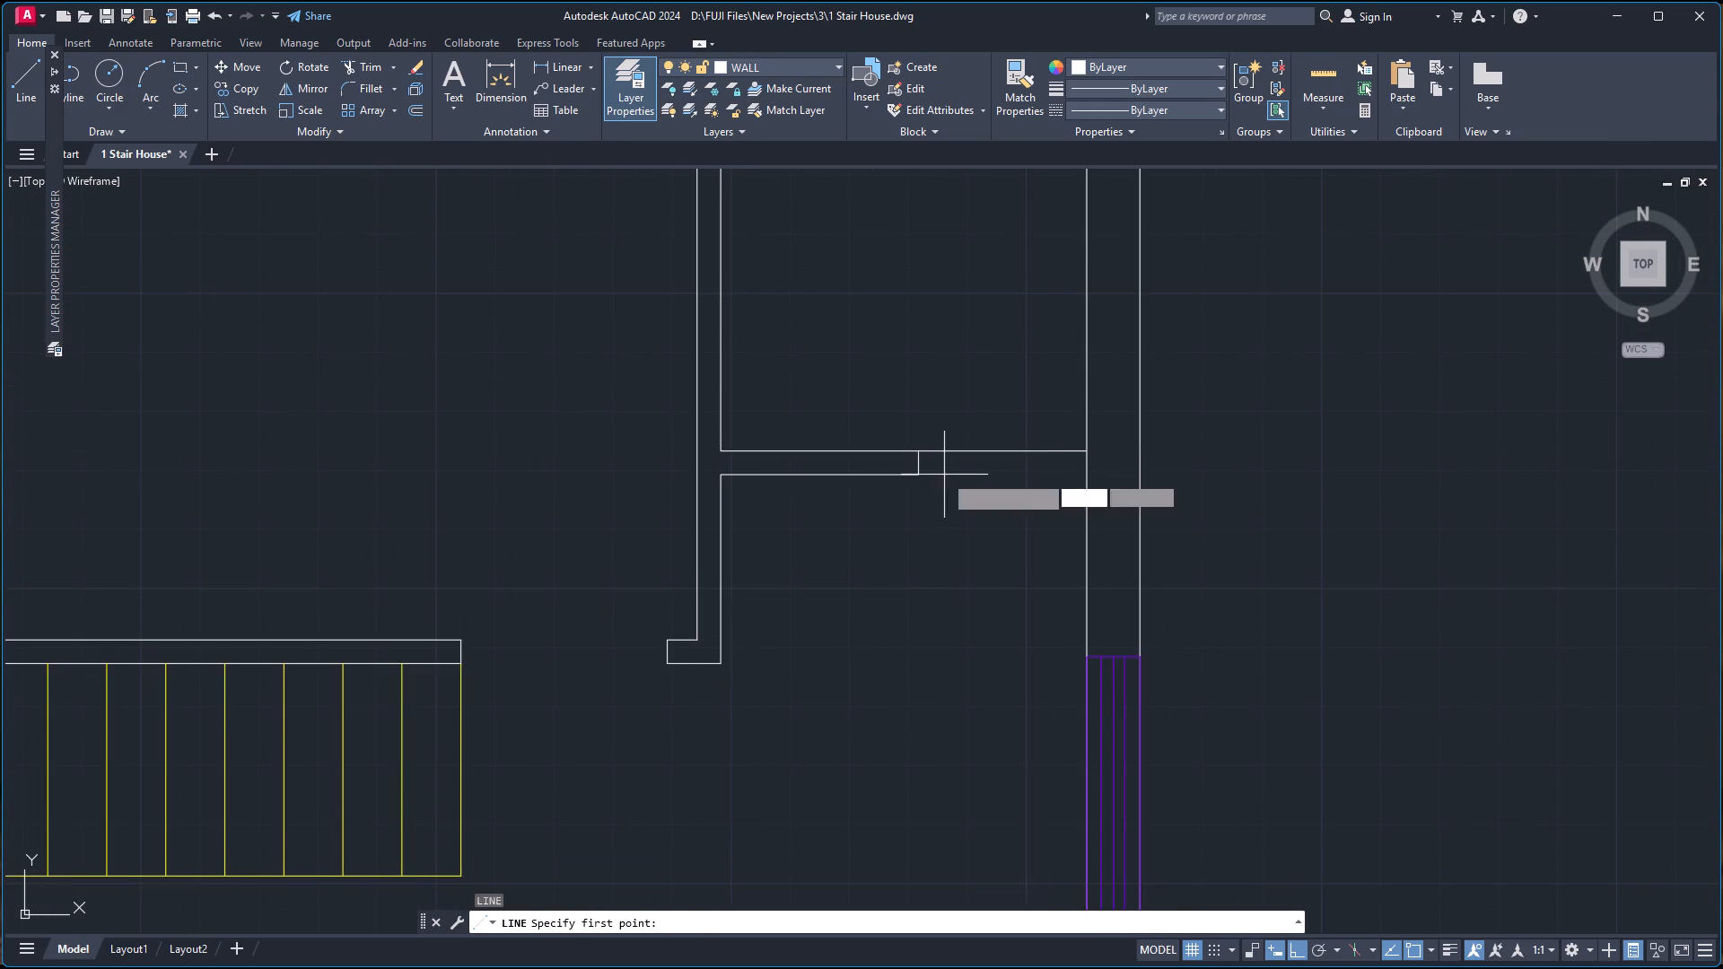
left_click(914, 476)
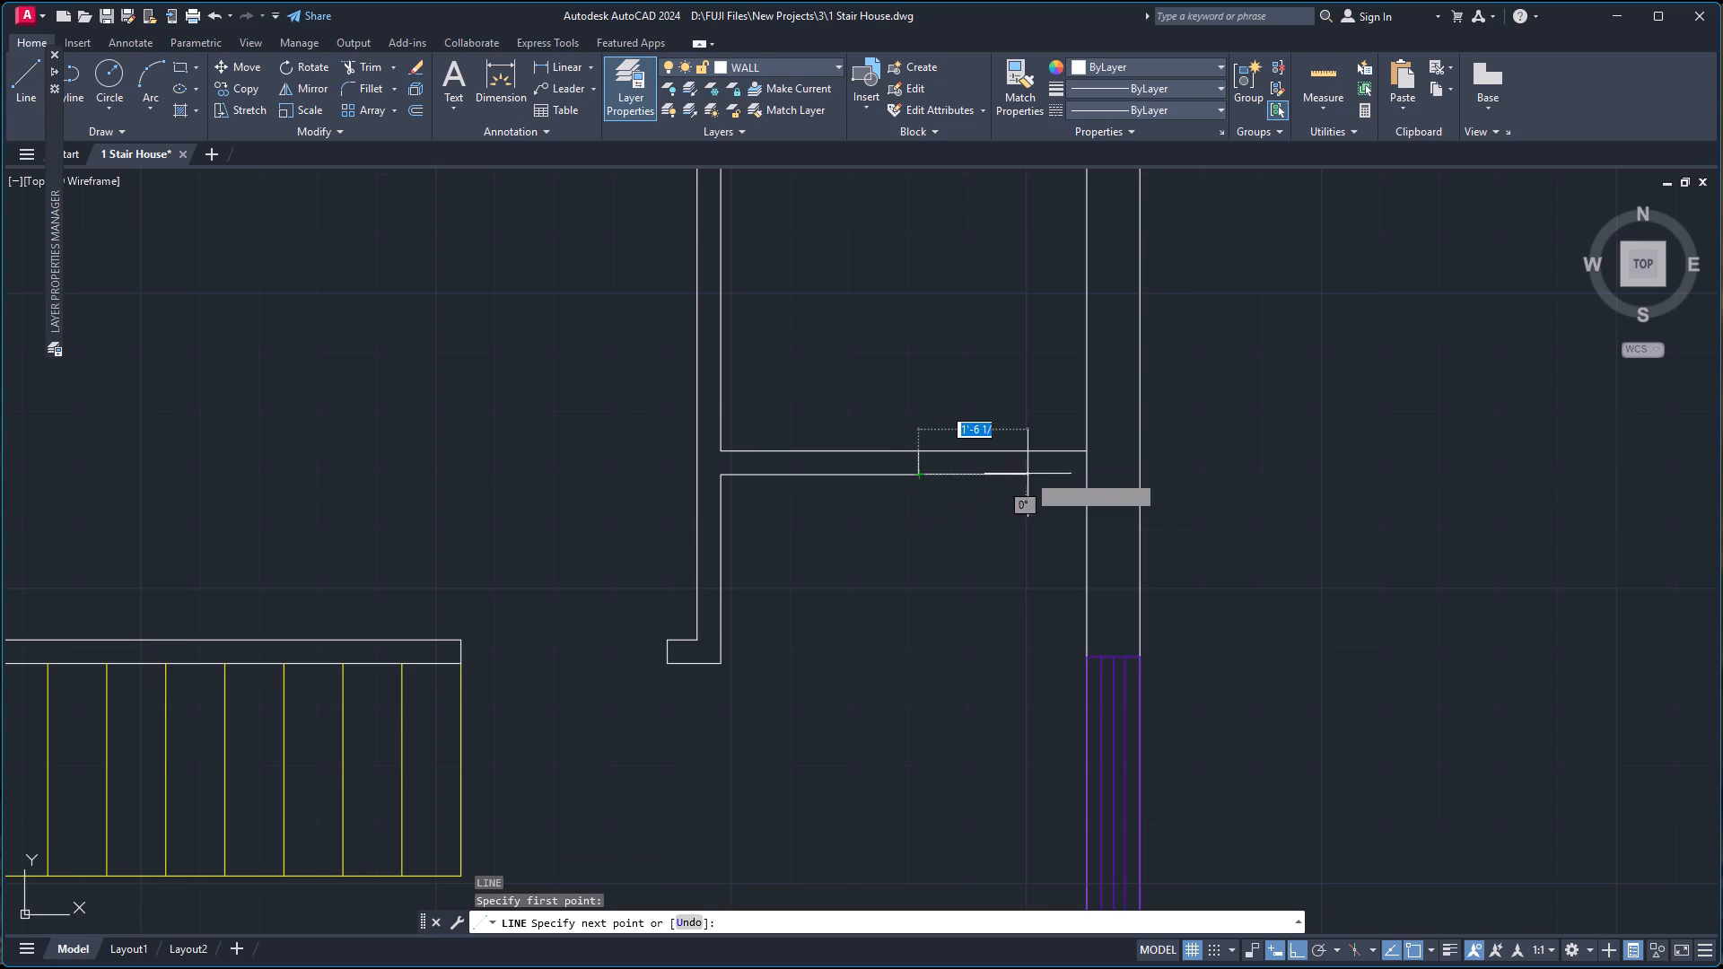
left_click(1086, 475)
key("Return")
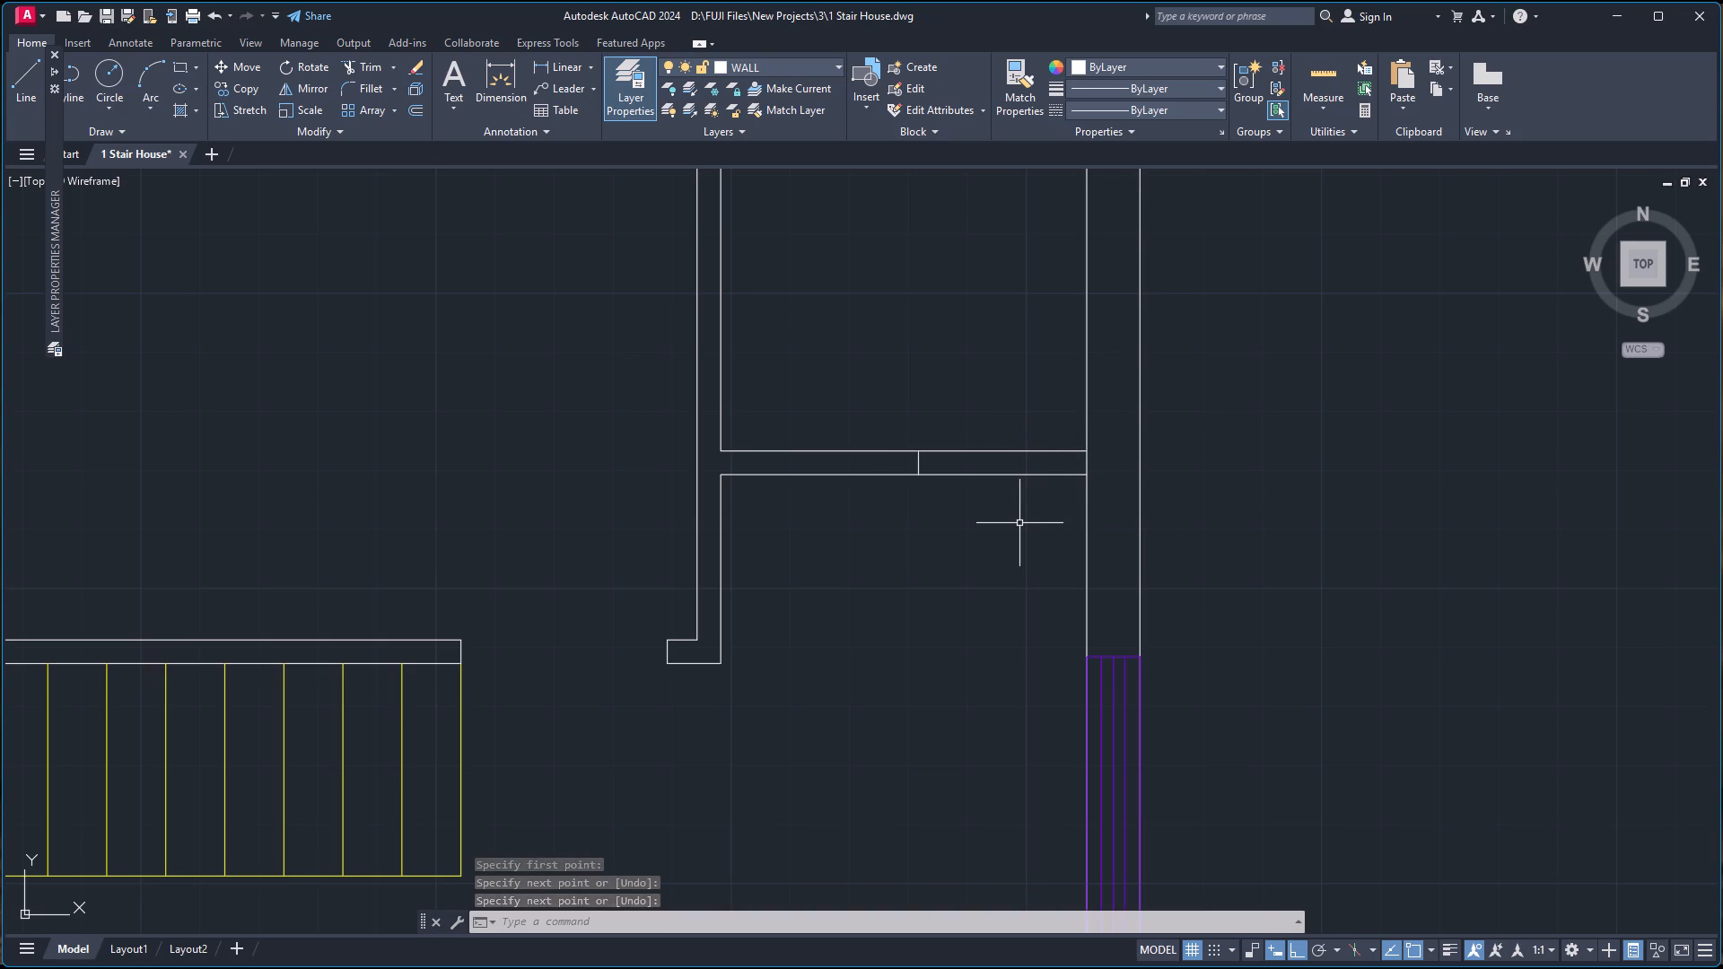
Draw a cap line across the extended partition's thickness, a short distance from its left wall.
key("l")
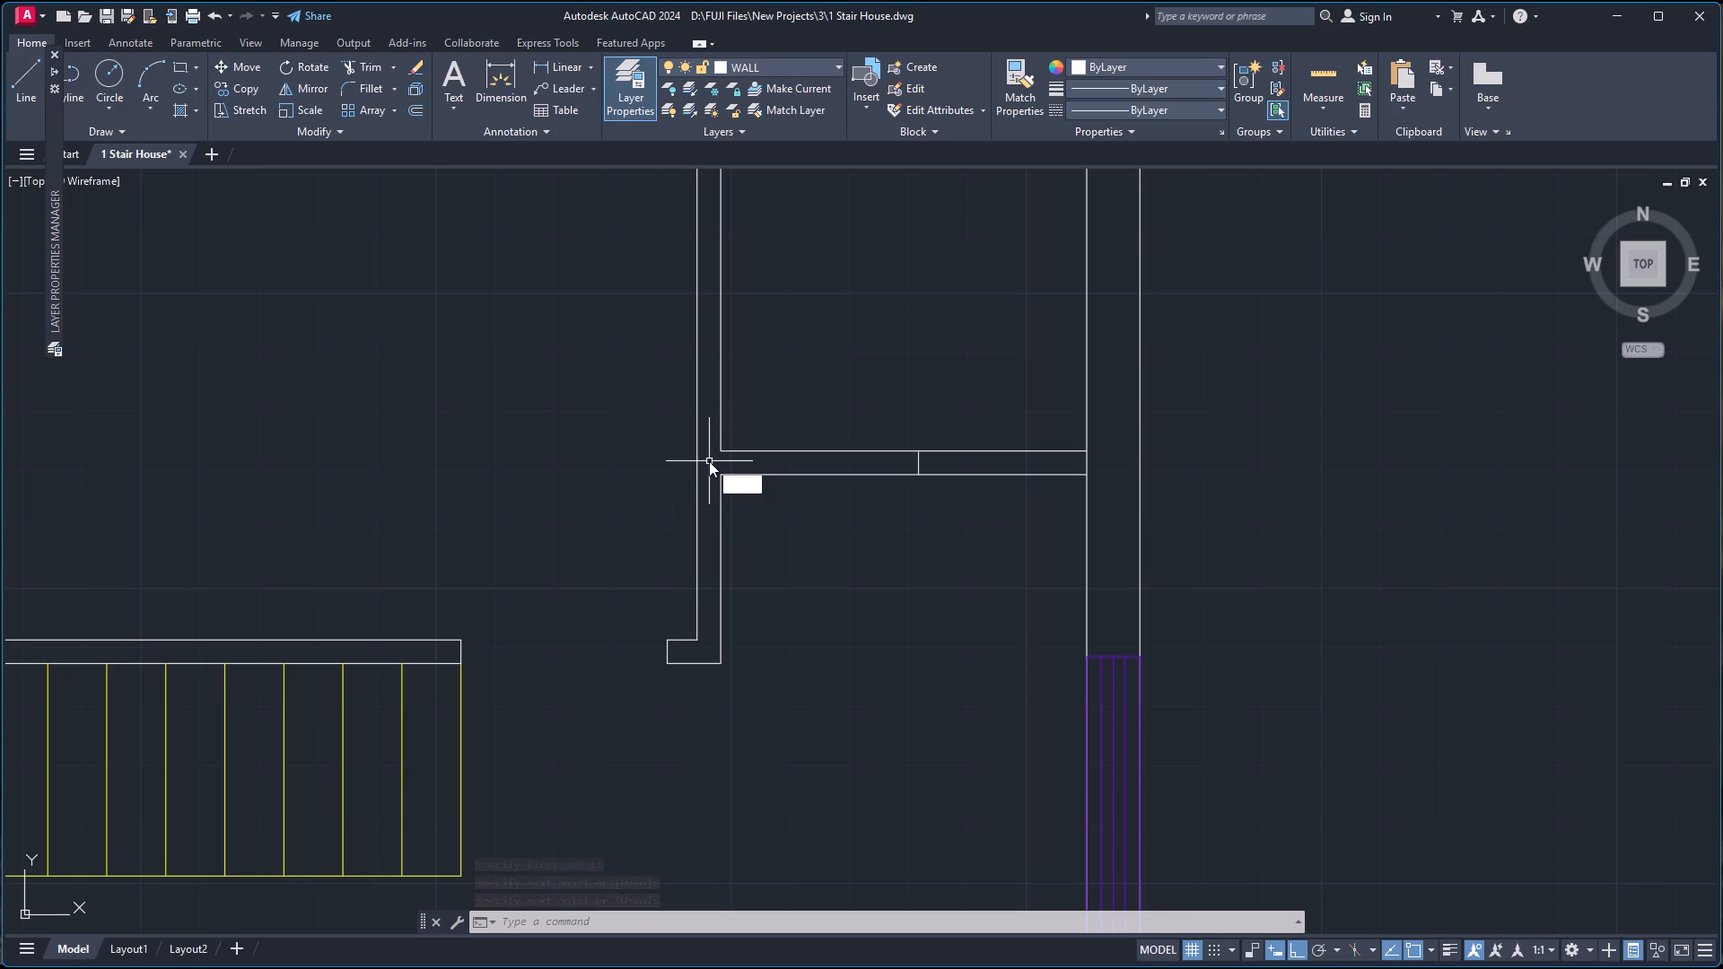
key("Return")
scroll(747, 452, "up", 2)
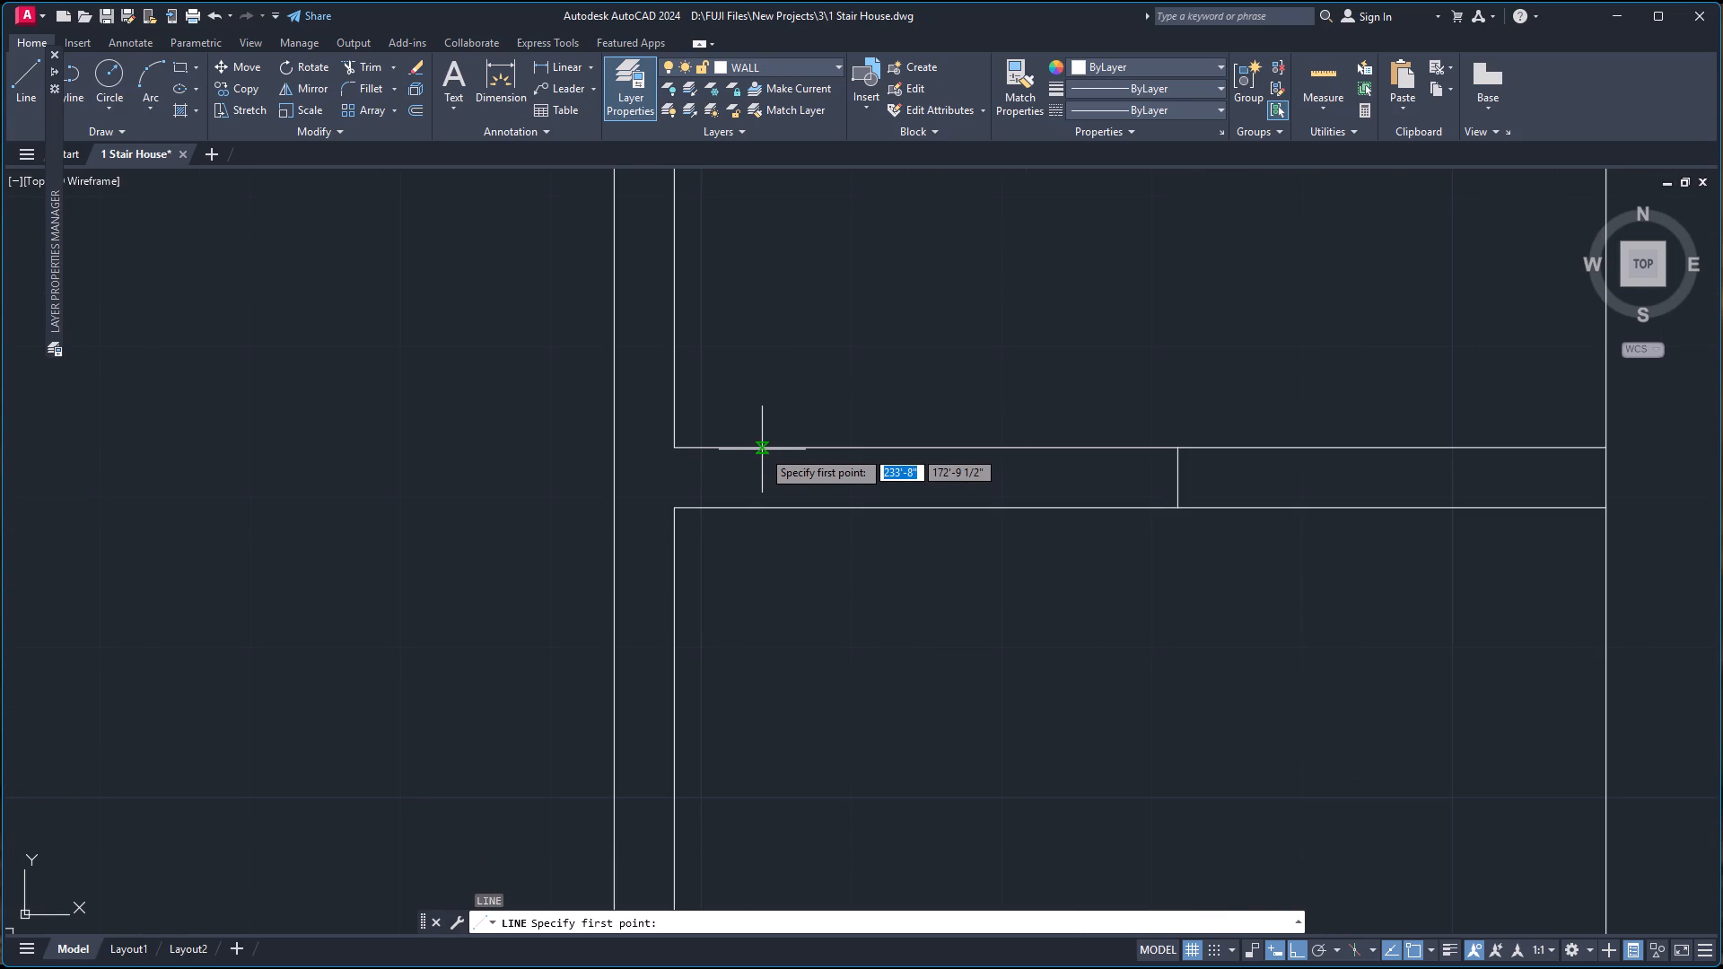
left_click(754, 446)
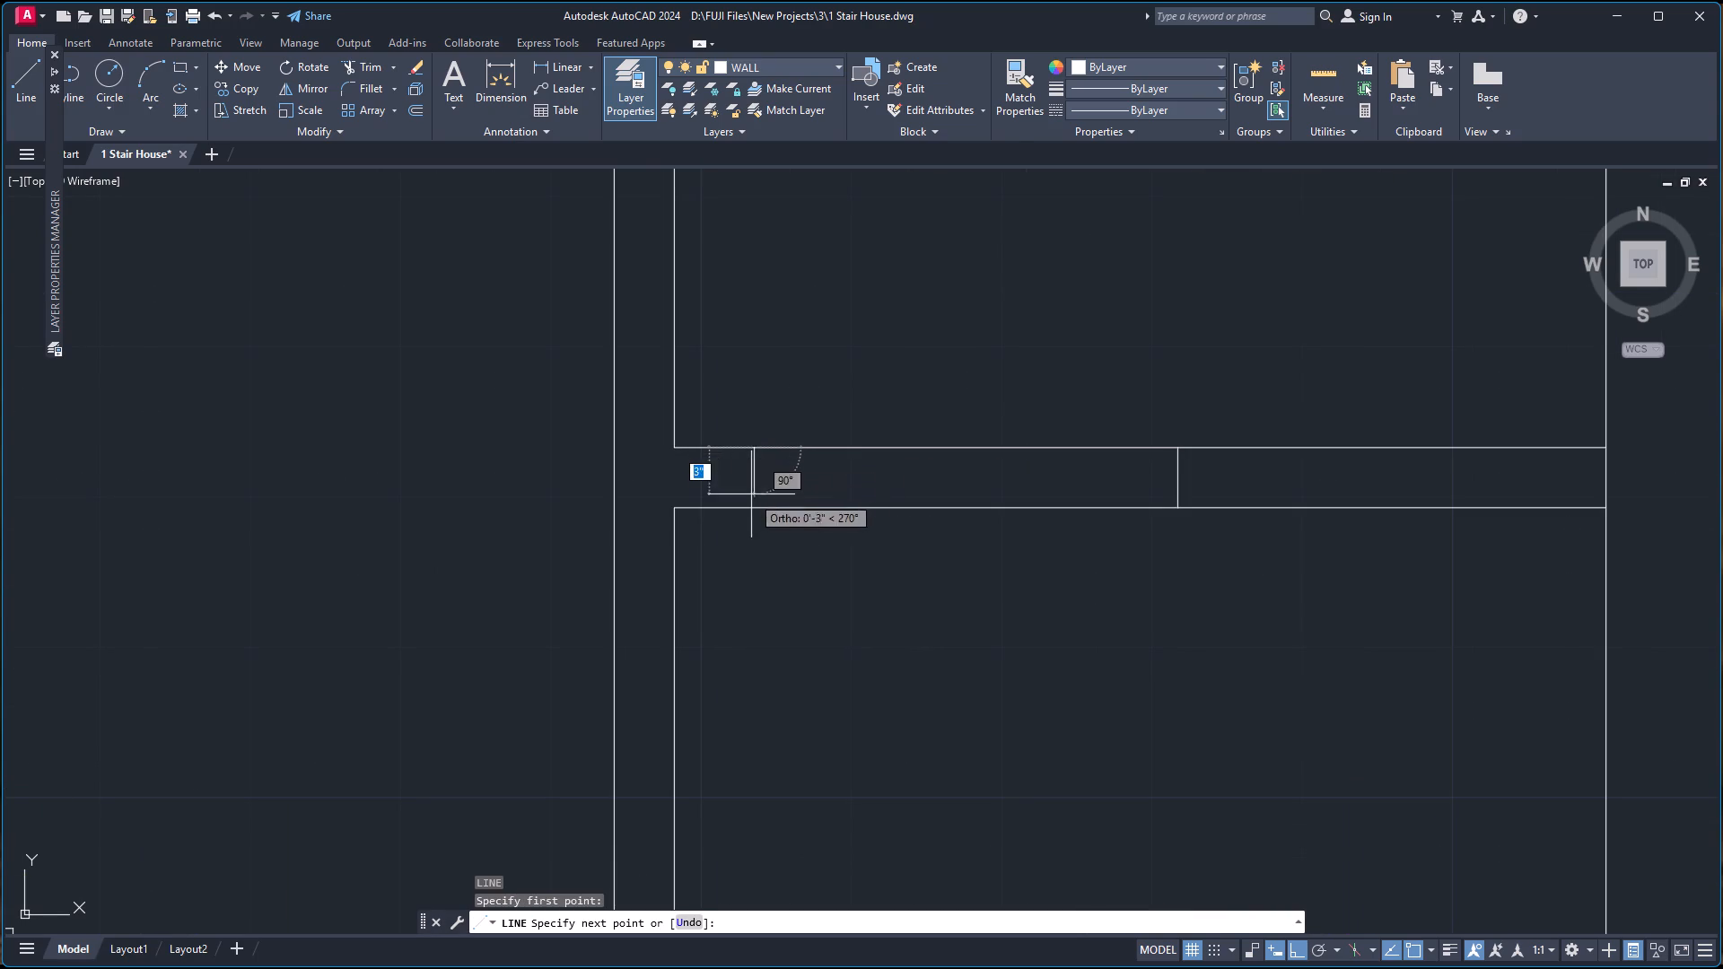
left_click(750, 508)
key("space")
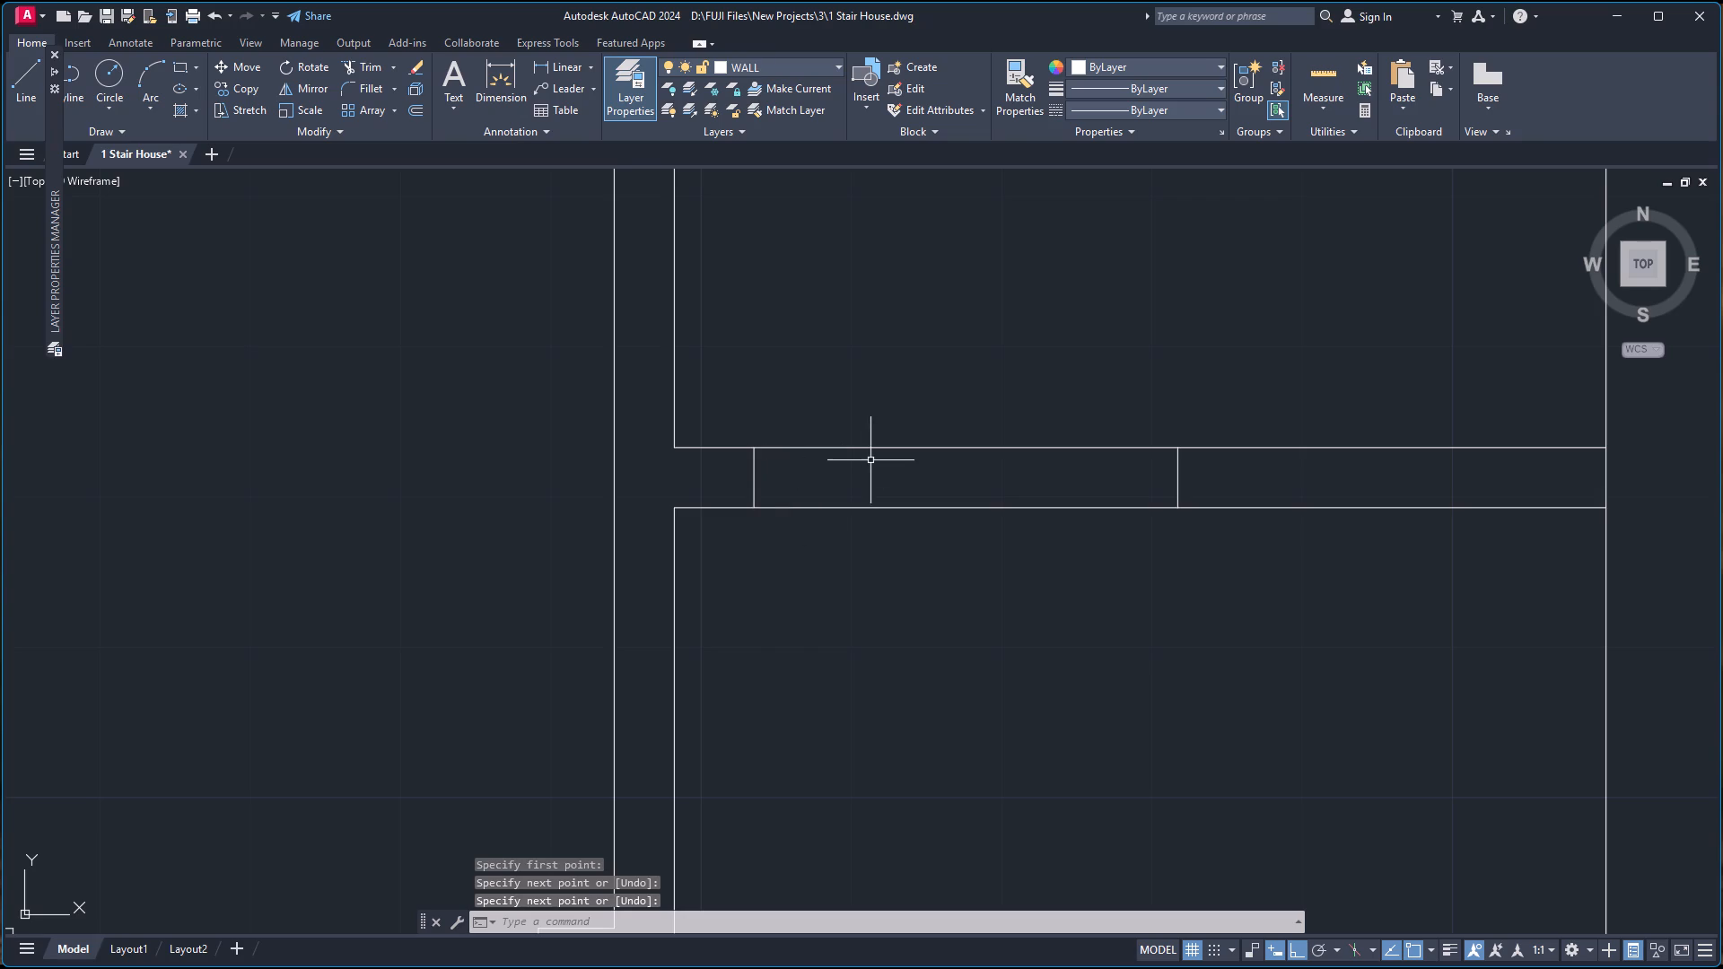
Trim both partition lines between the two cap lines to cut a door opening.
type("TR")
key("Return")
left_click_drag(883, 423, 884, 432)
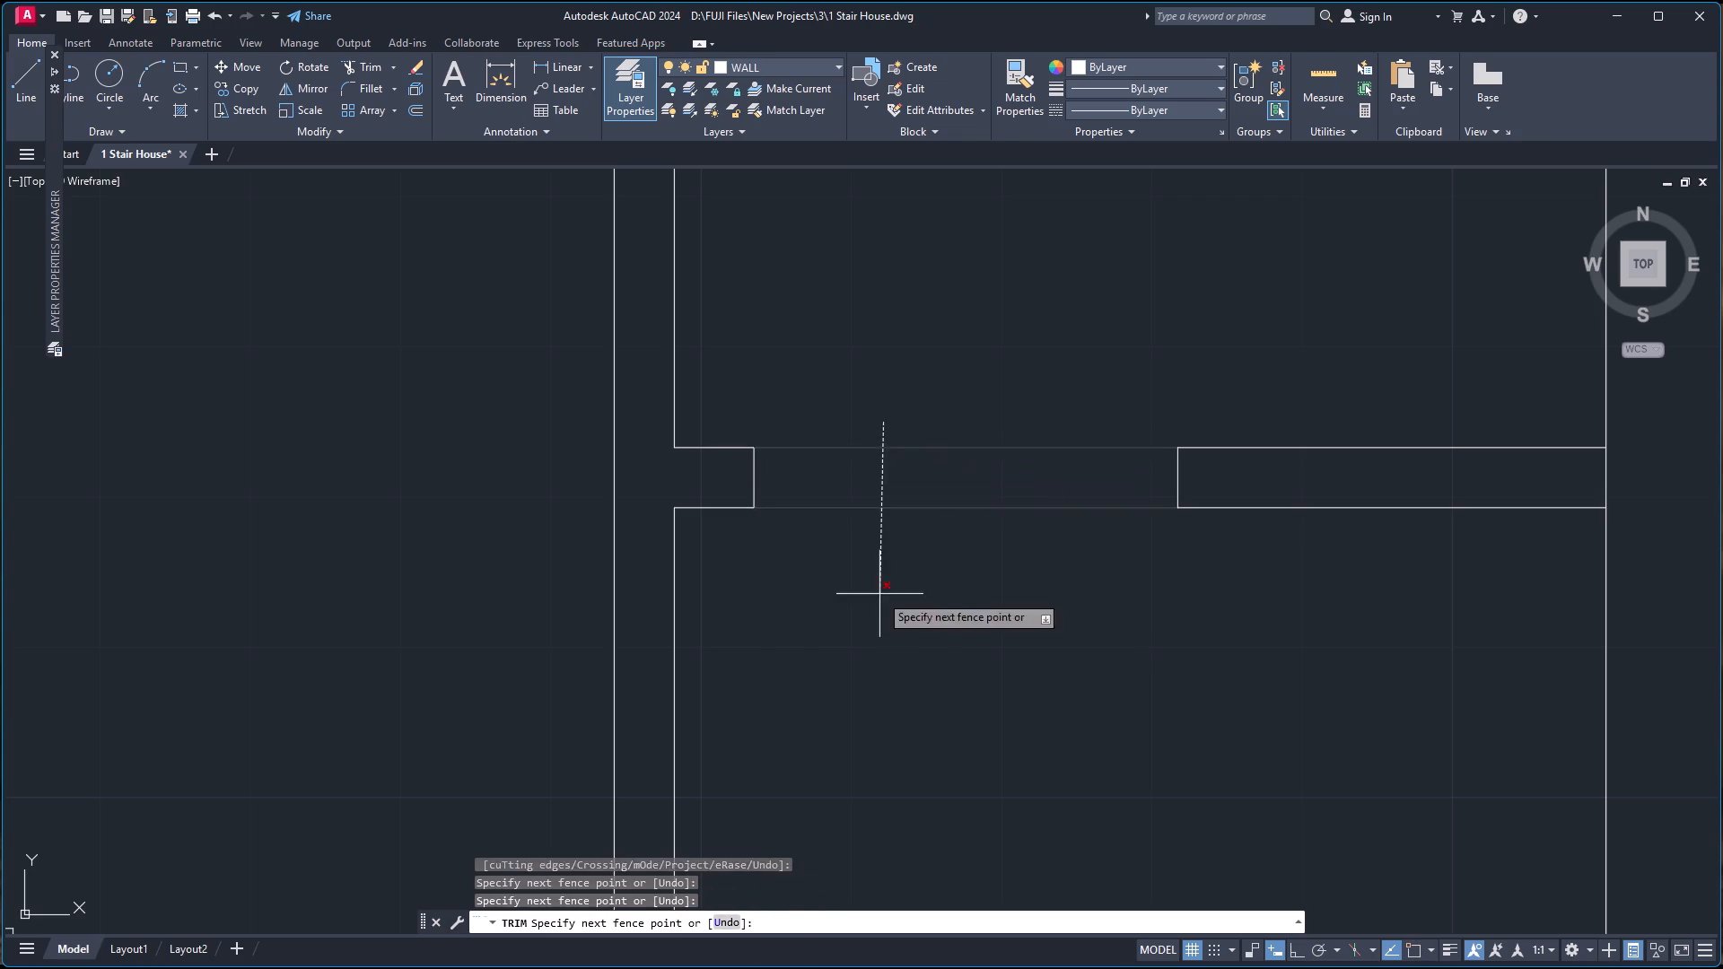
left_click(879, 596)
Trim the right wall's inner face line between the partition's two lines where they meet.
scroll(987, 450, "down", 4)
scroll(1161, 391, "up", 1)
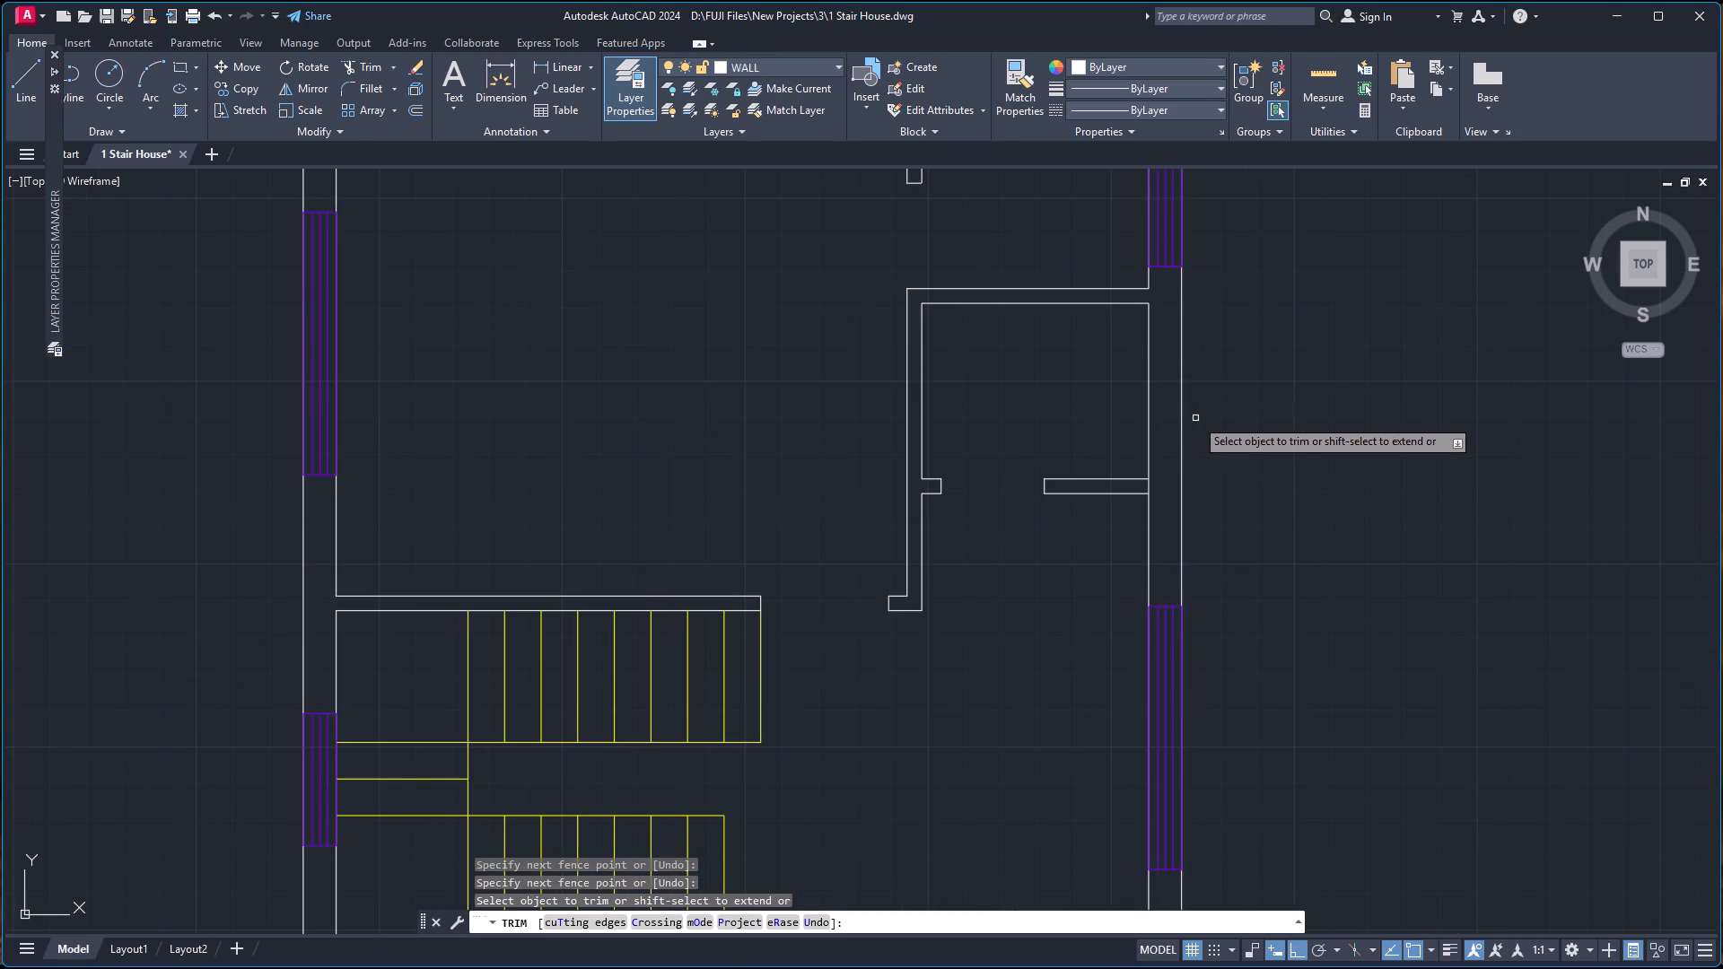
scroll(1196, 419, "up", 2)
left_click(1062, 594)
left_click(1087, 593)
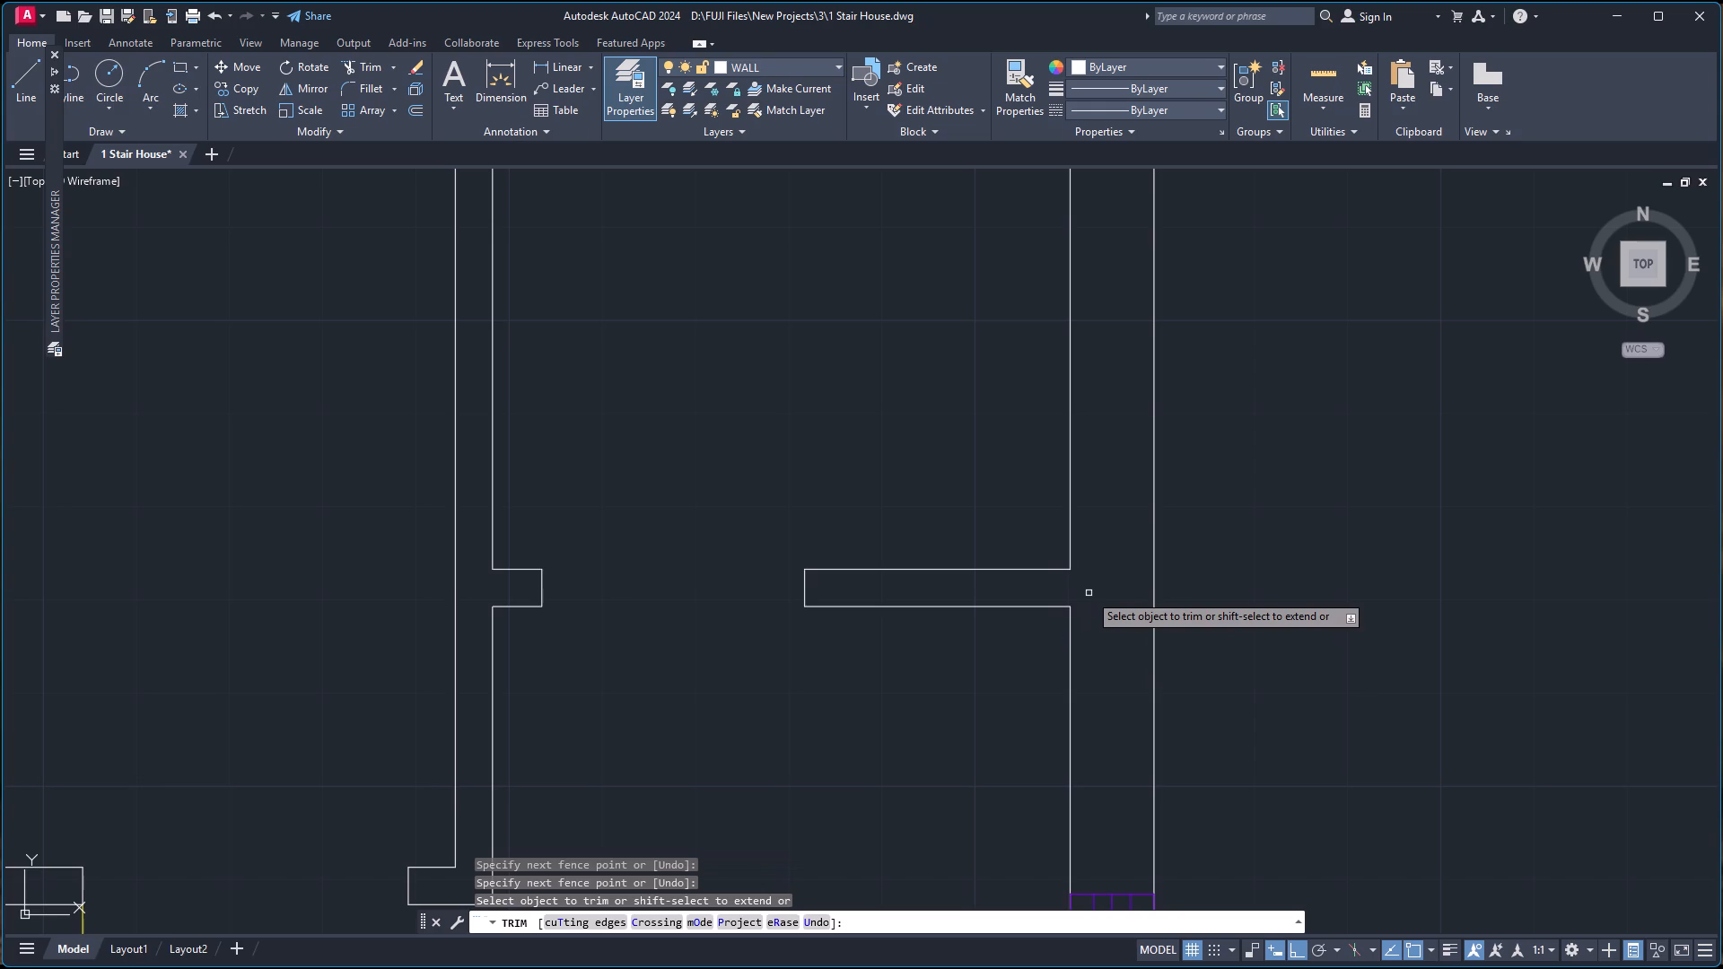
scroll(1082, 525, "down", 3)
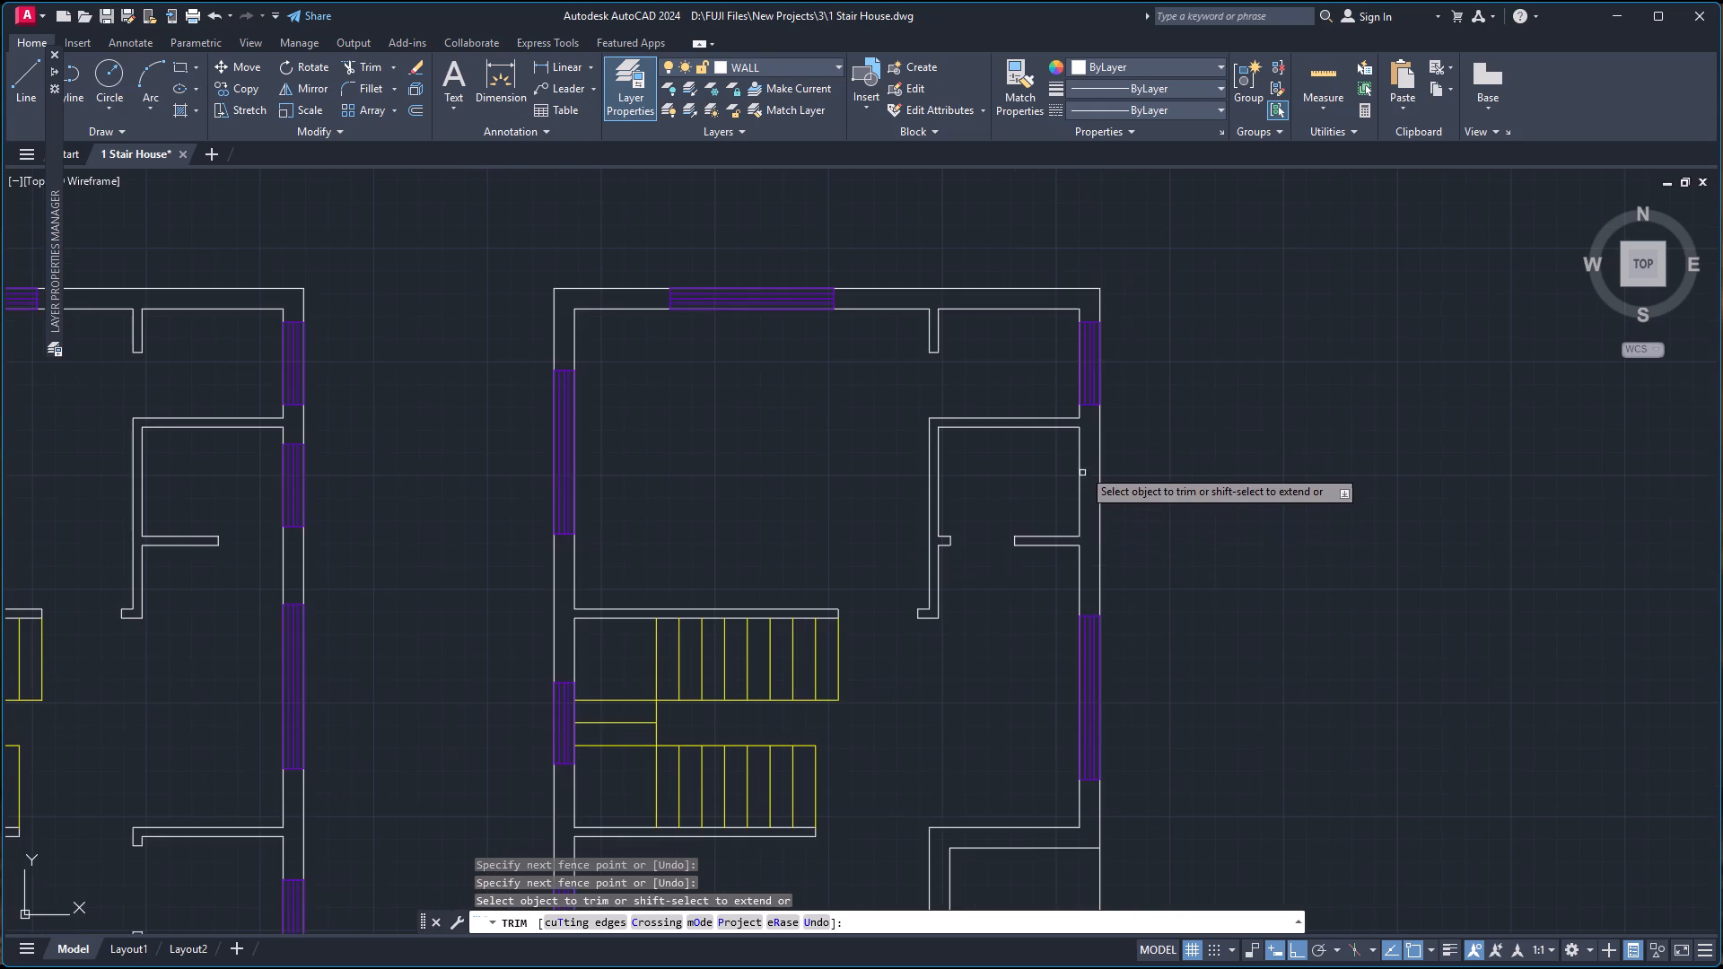
scroll(1078, 416, "up", 1)
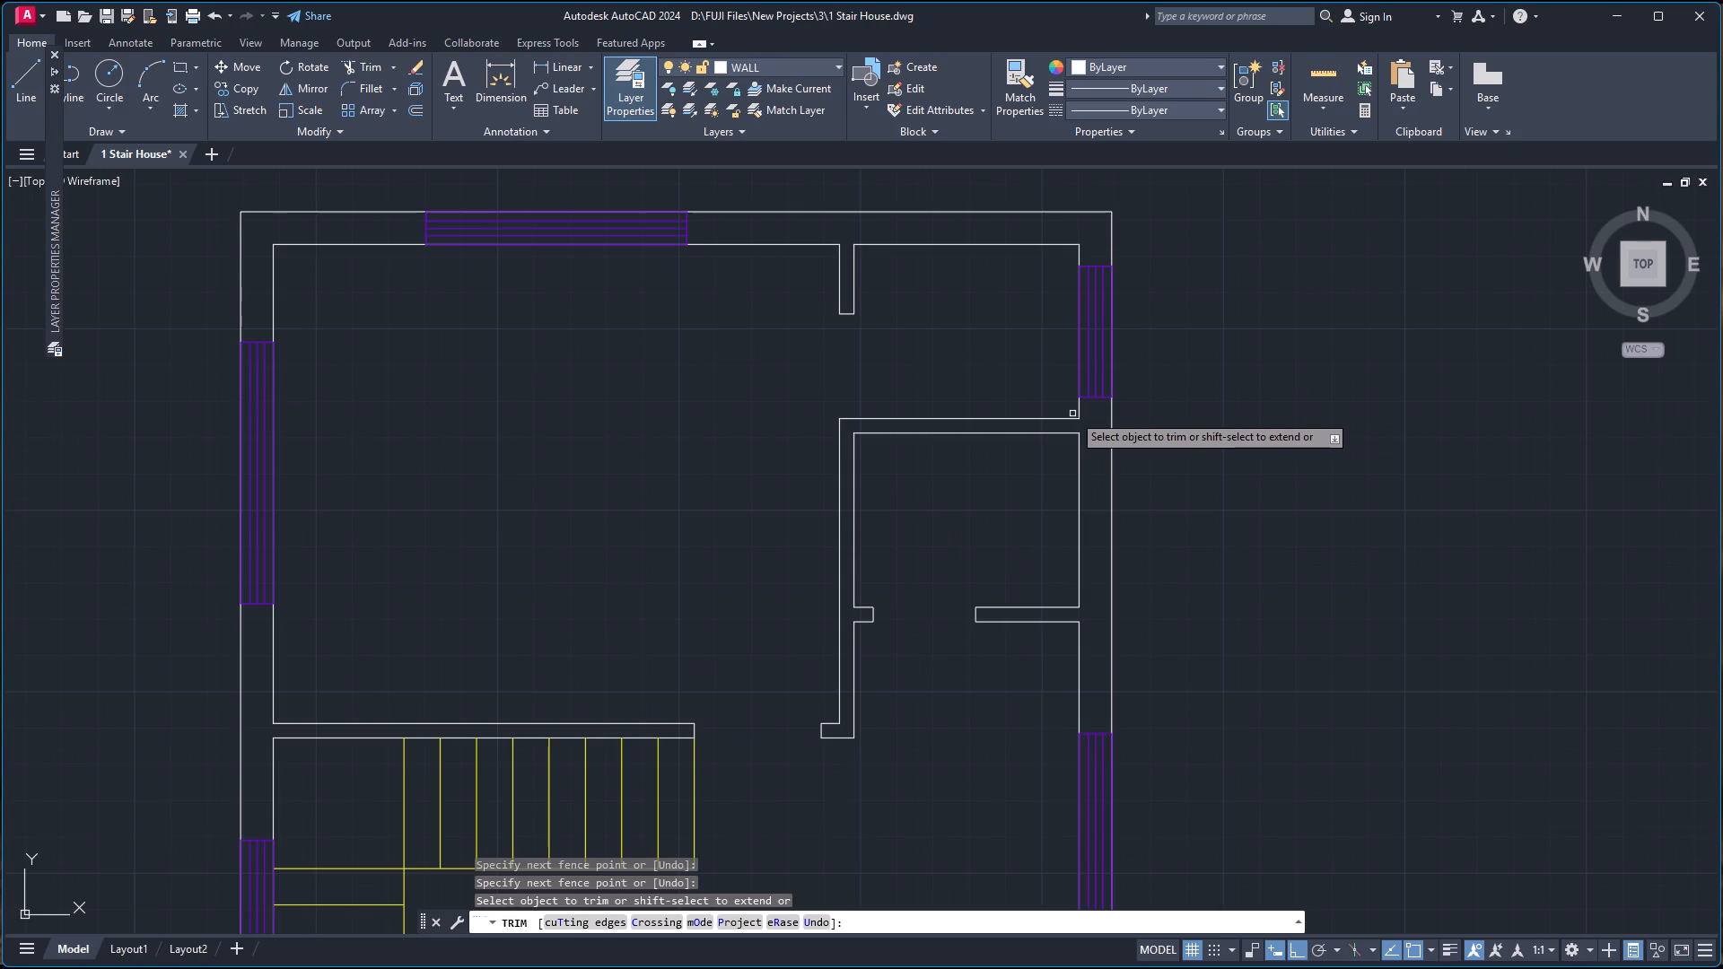
scroll(780, 401, "up", 1)
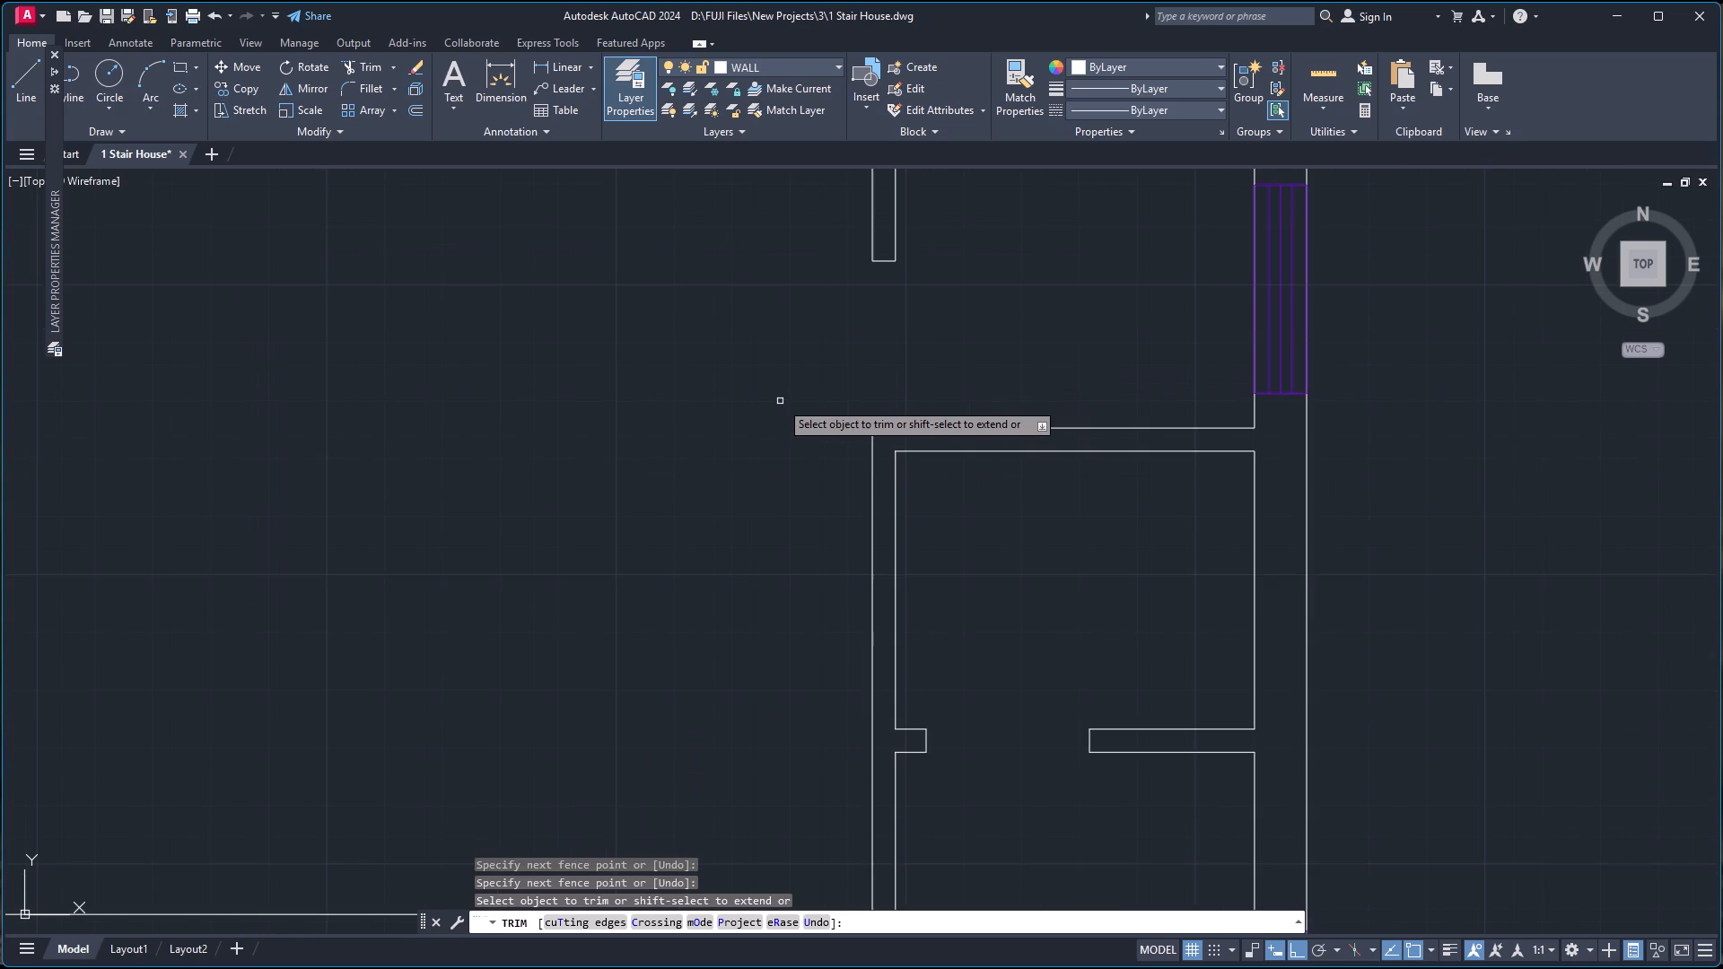
key("Escape")
From the small room's upper-left outer corner, draw a wall stub outline 3" up, 4" right and back down to the wall.
key("l")
key("Return")
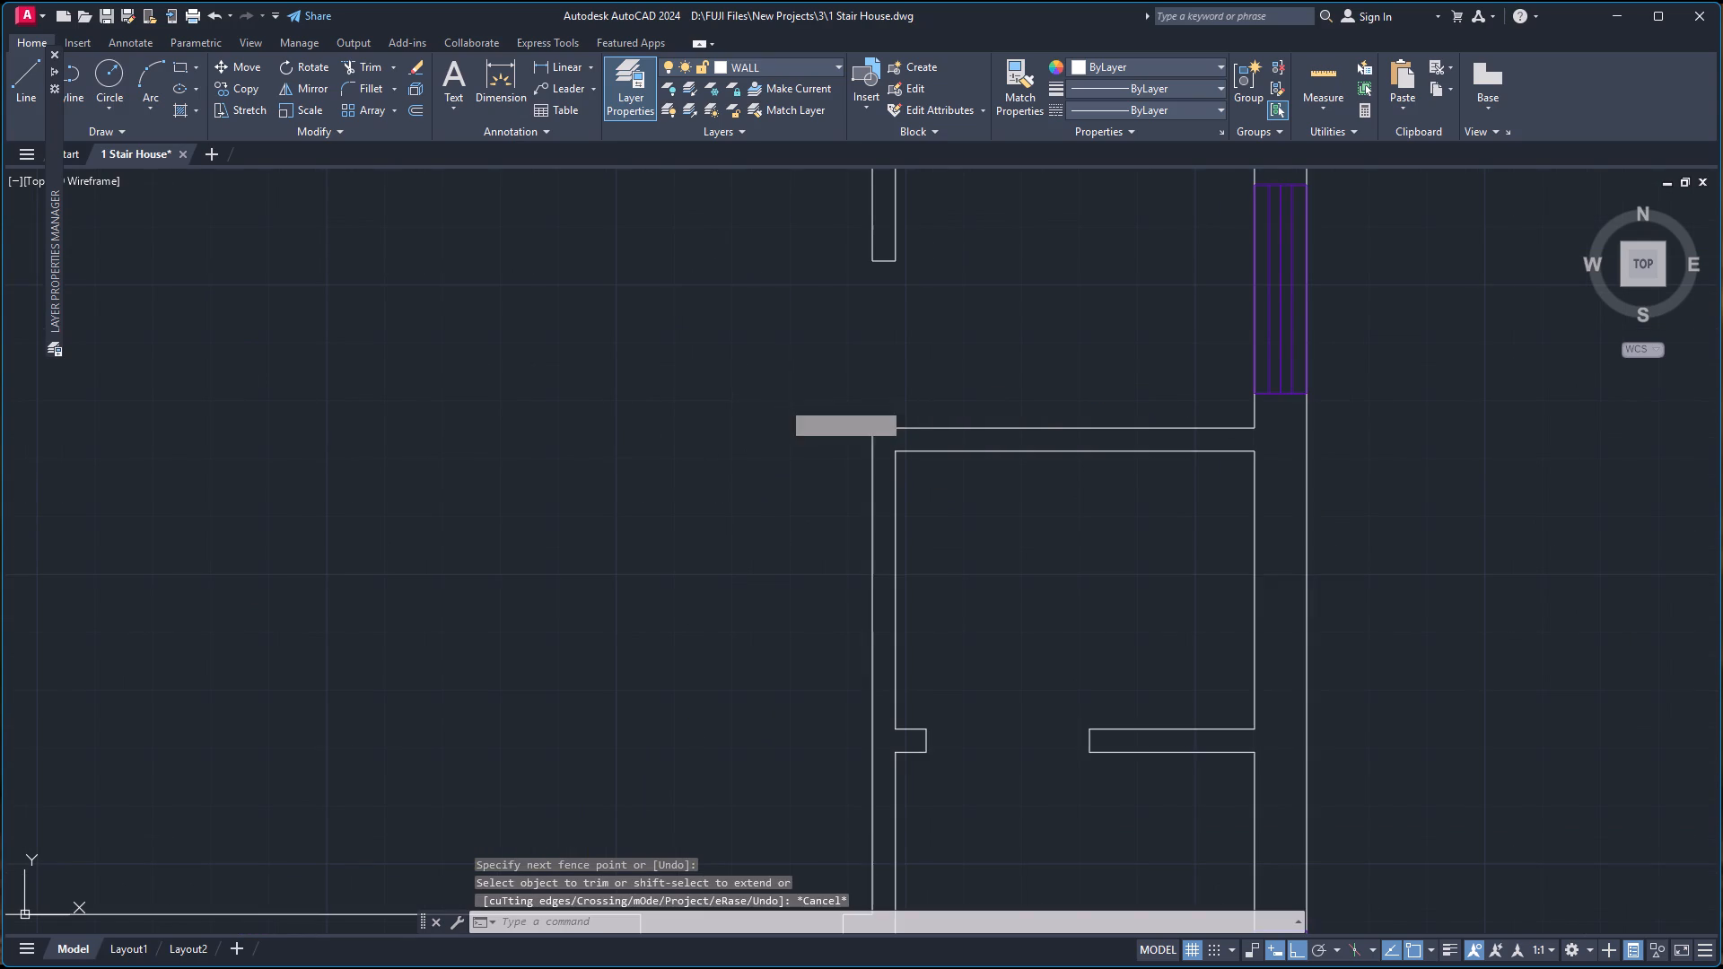
left_click(875, 432)
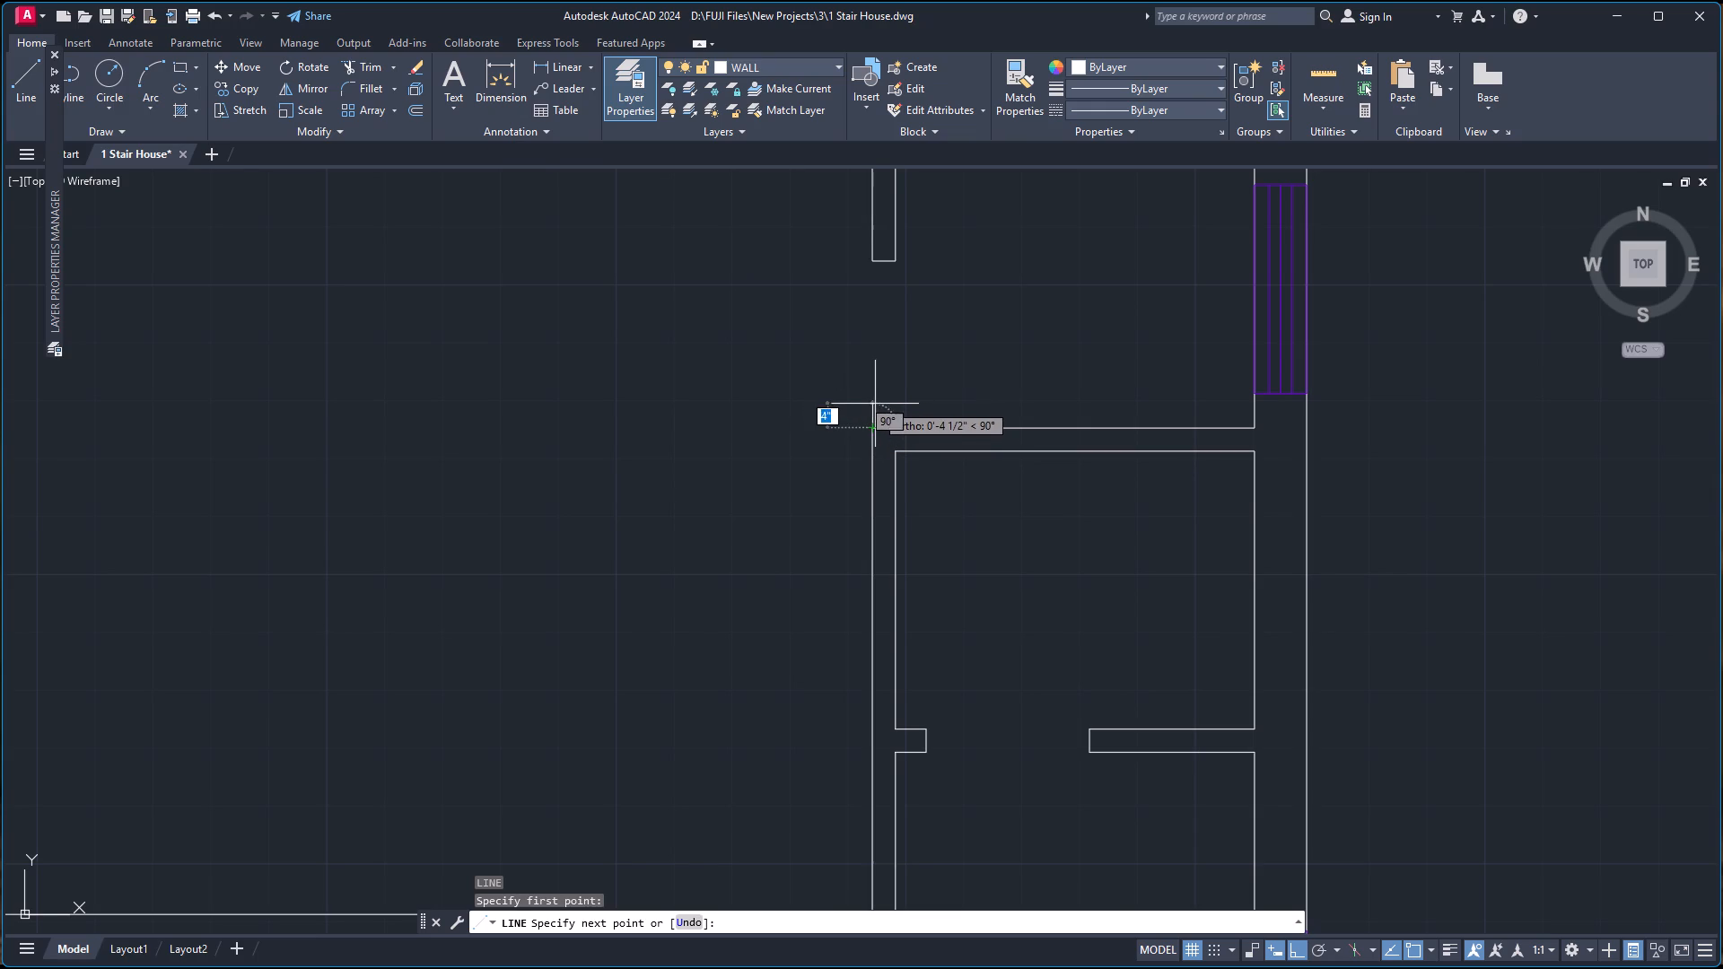
key("3")
key("Return")
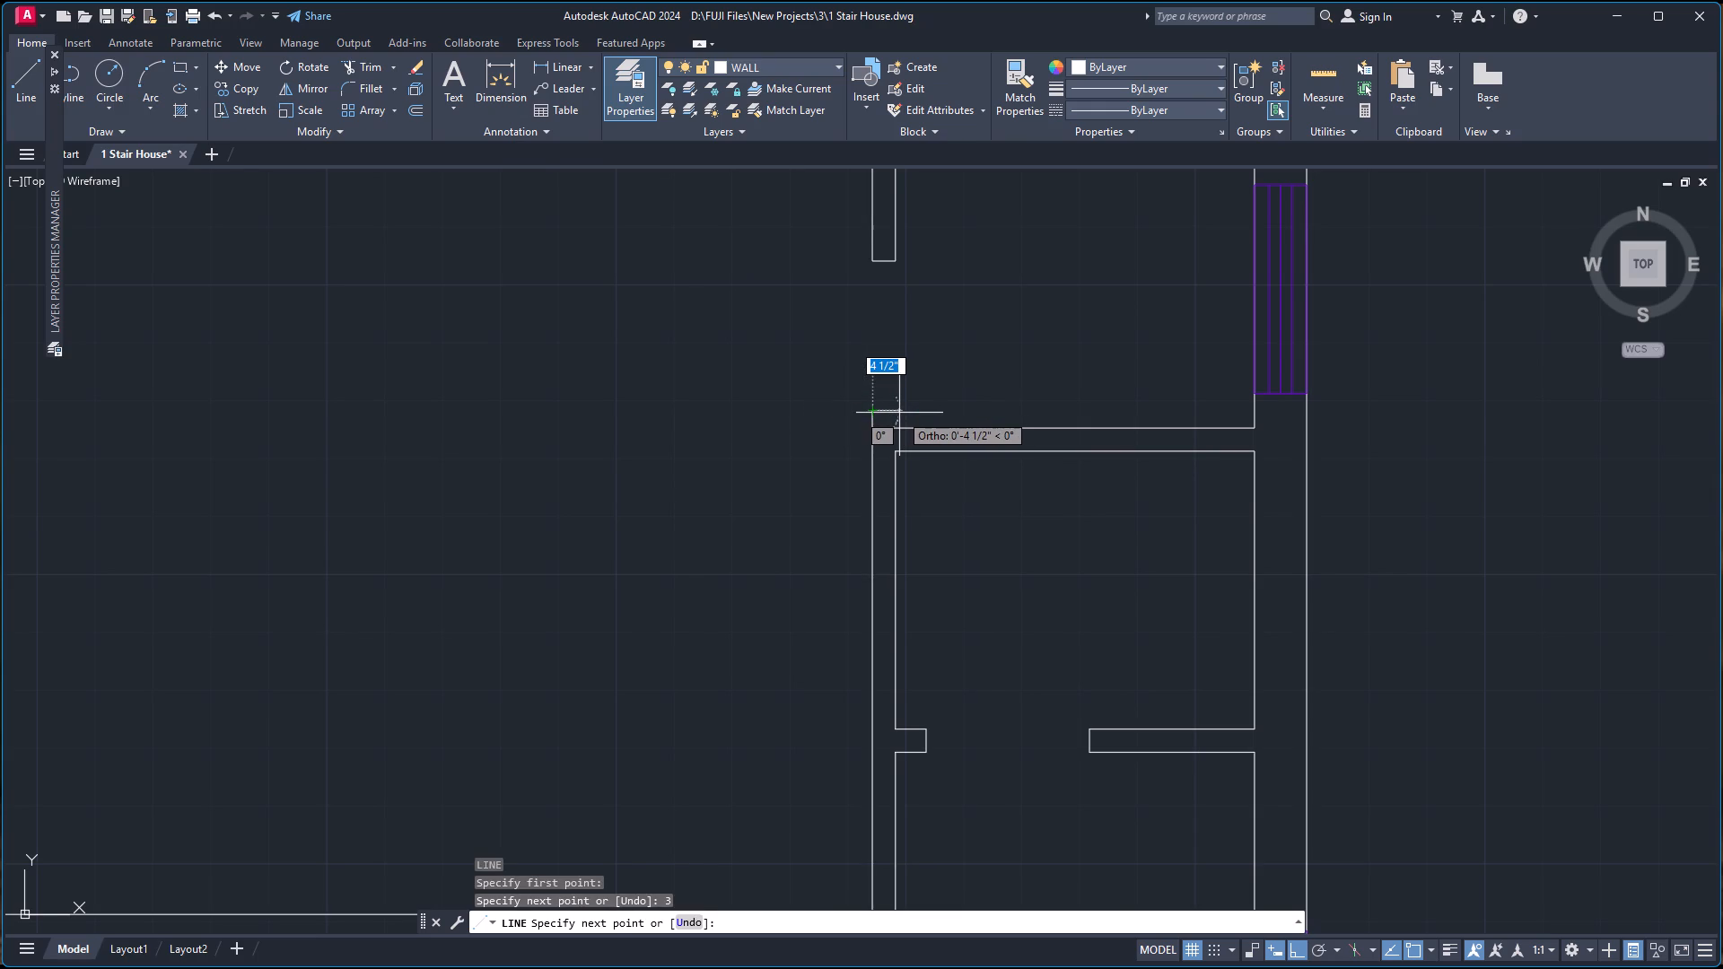
key("4")
key("Return")
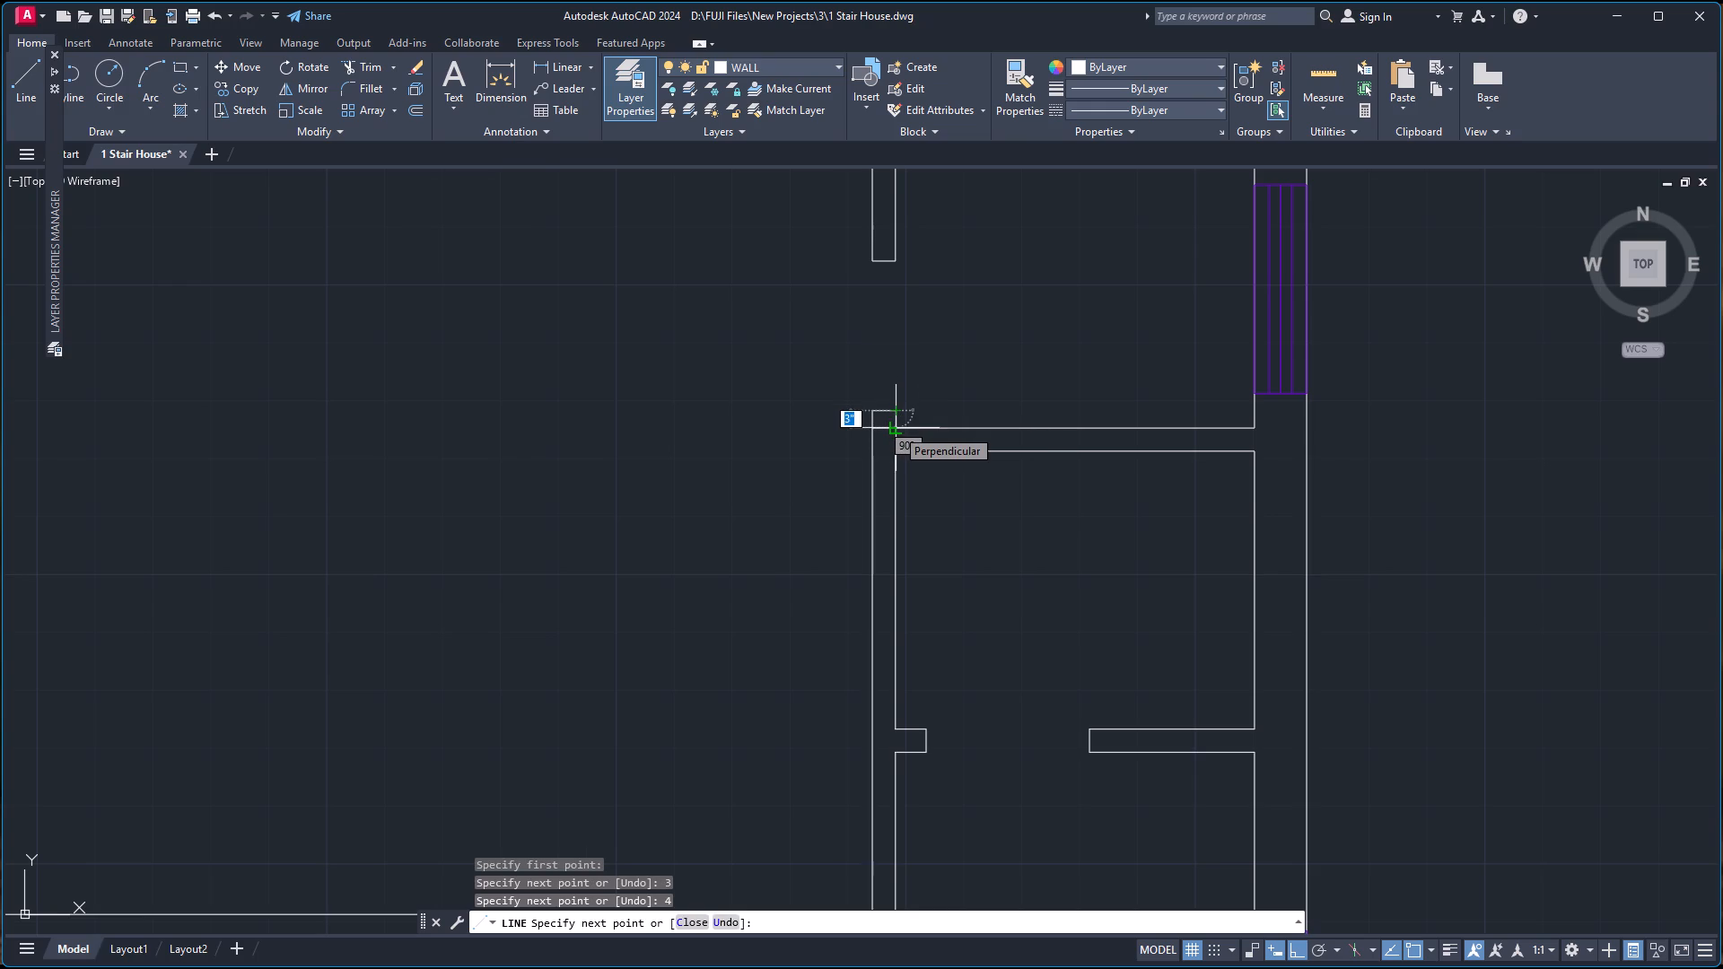
left_click(896, 428)
key("Escape")
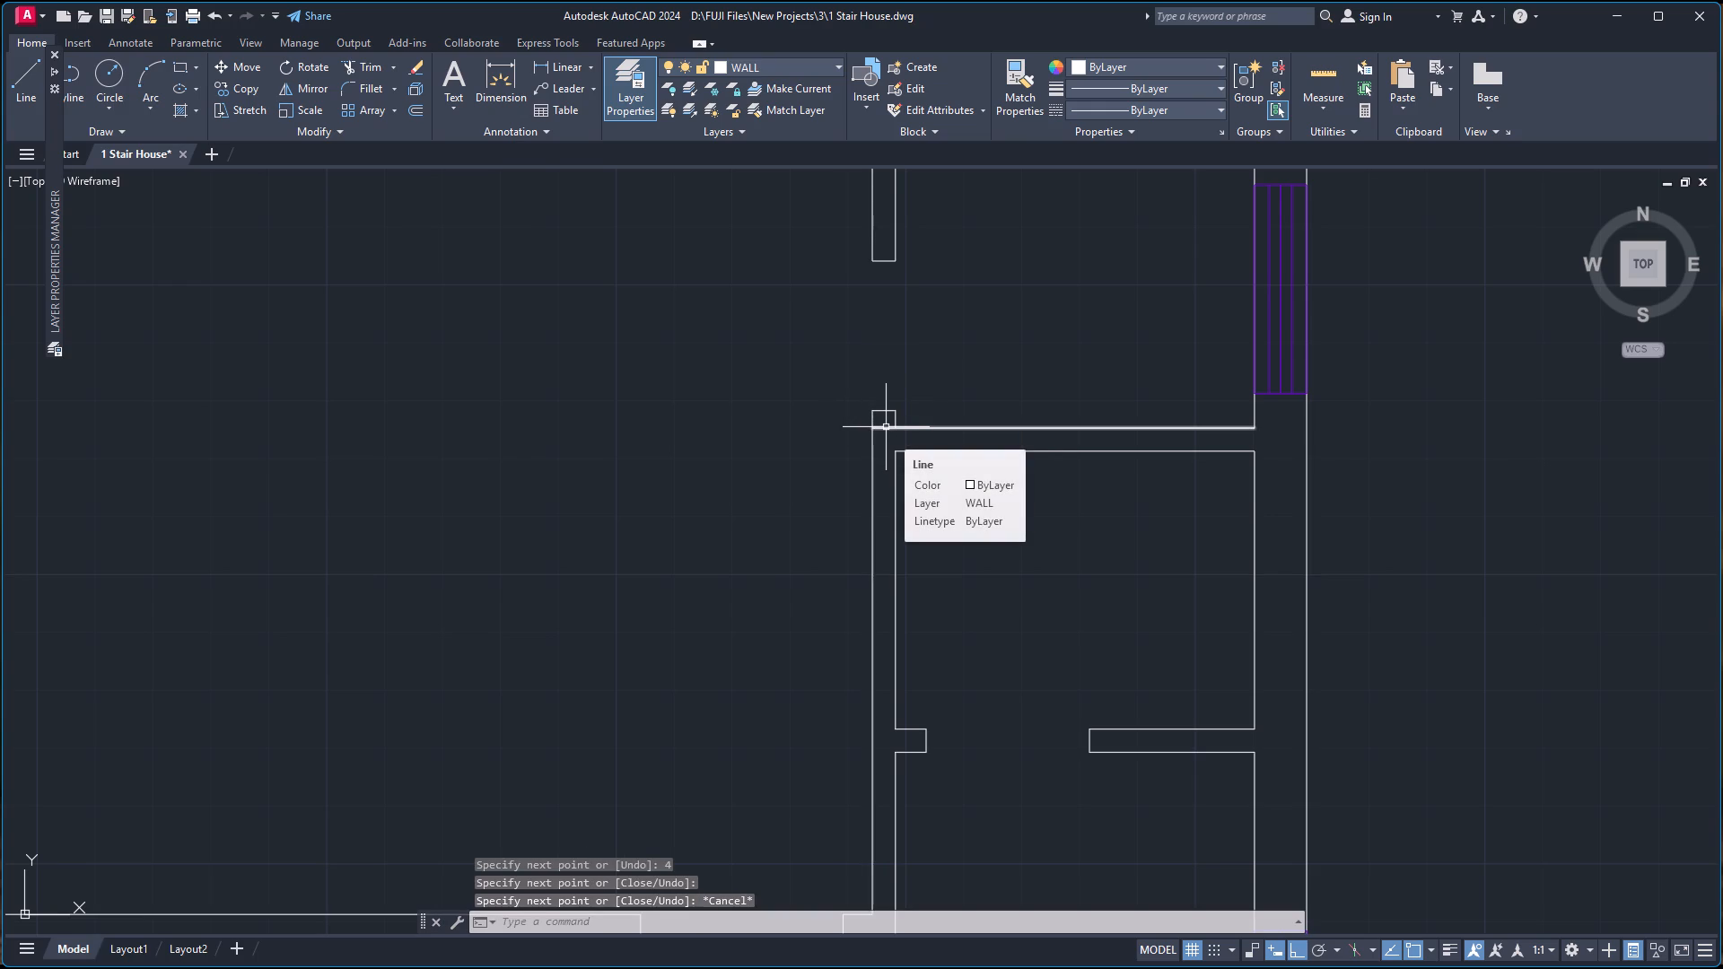
Trim the wall line crossing the base of the new stub.
type("TR")
key("Return")
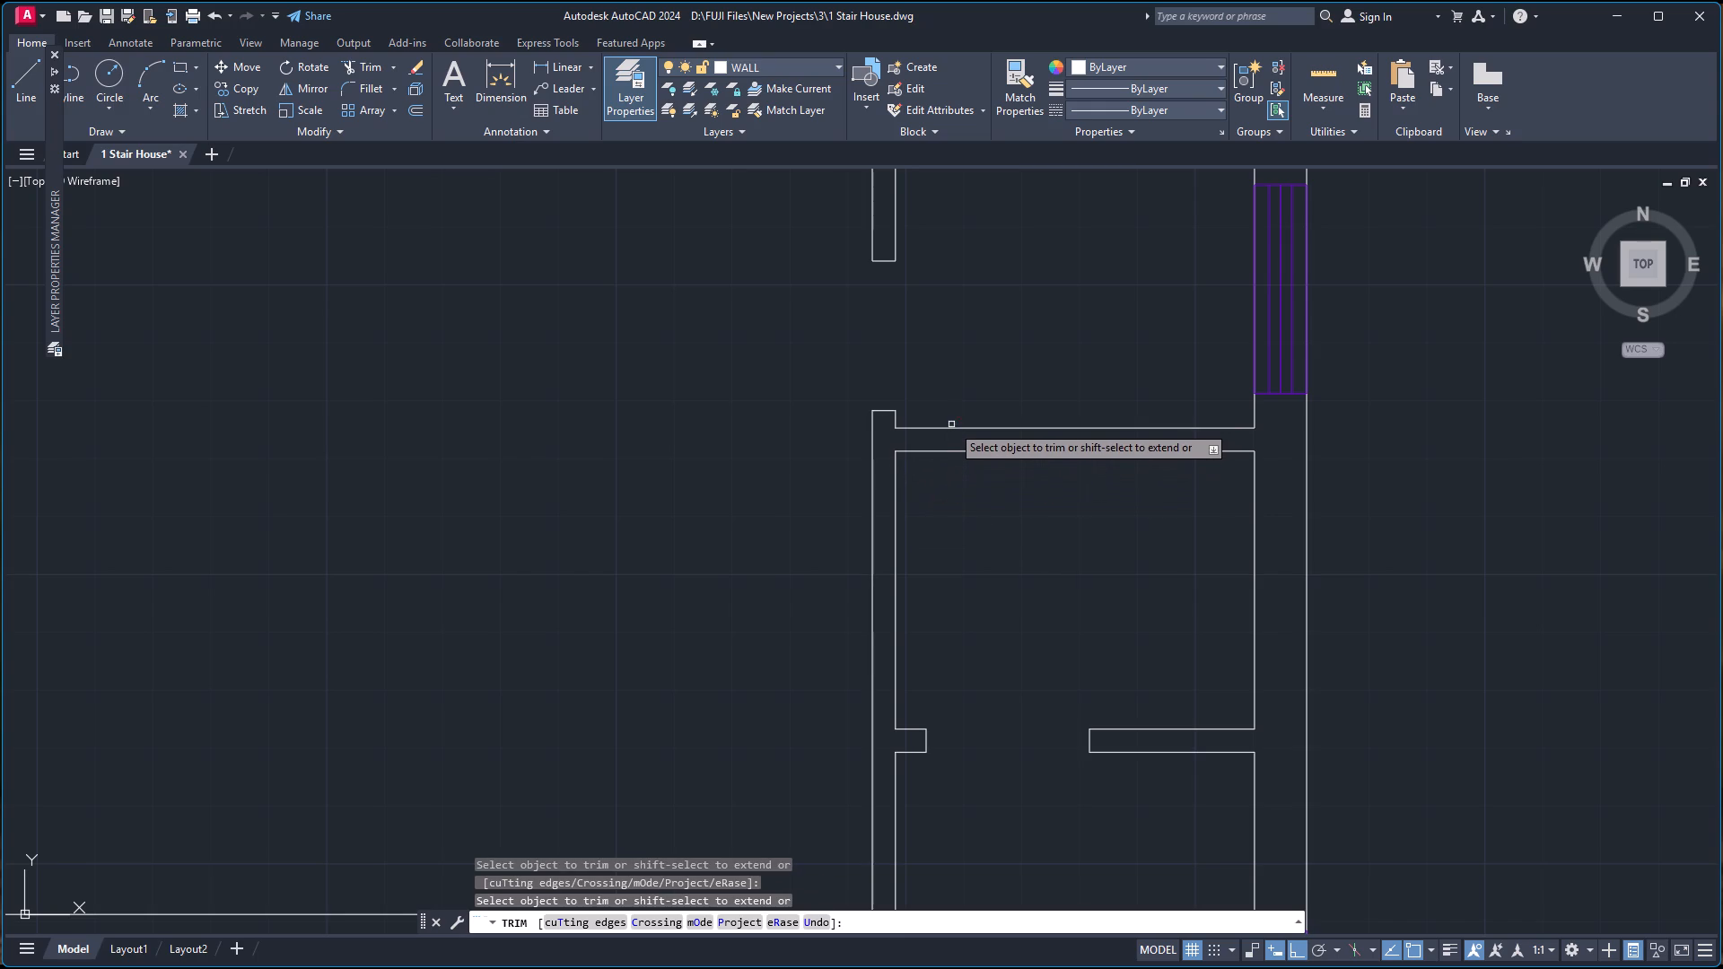
key("Escape")
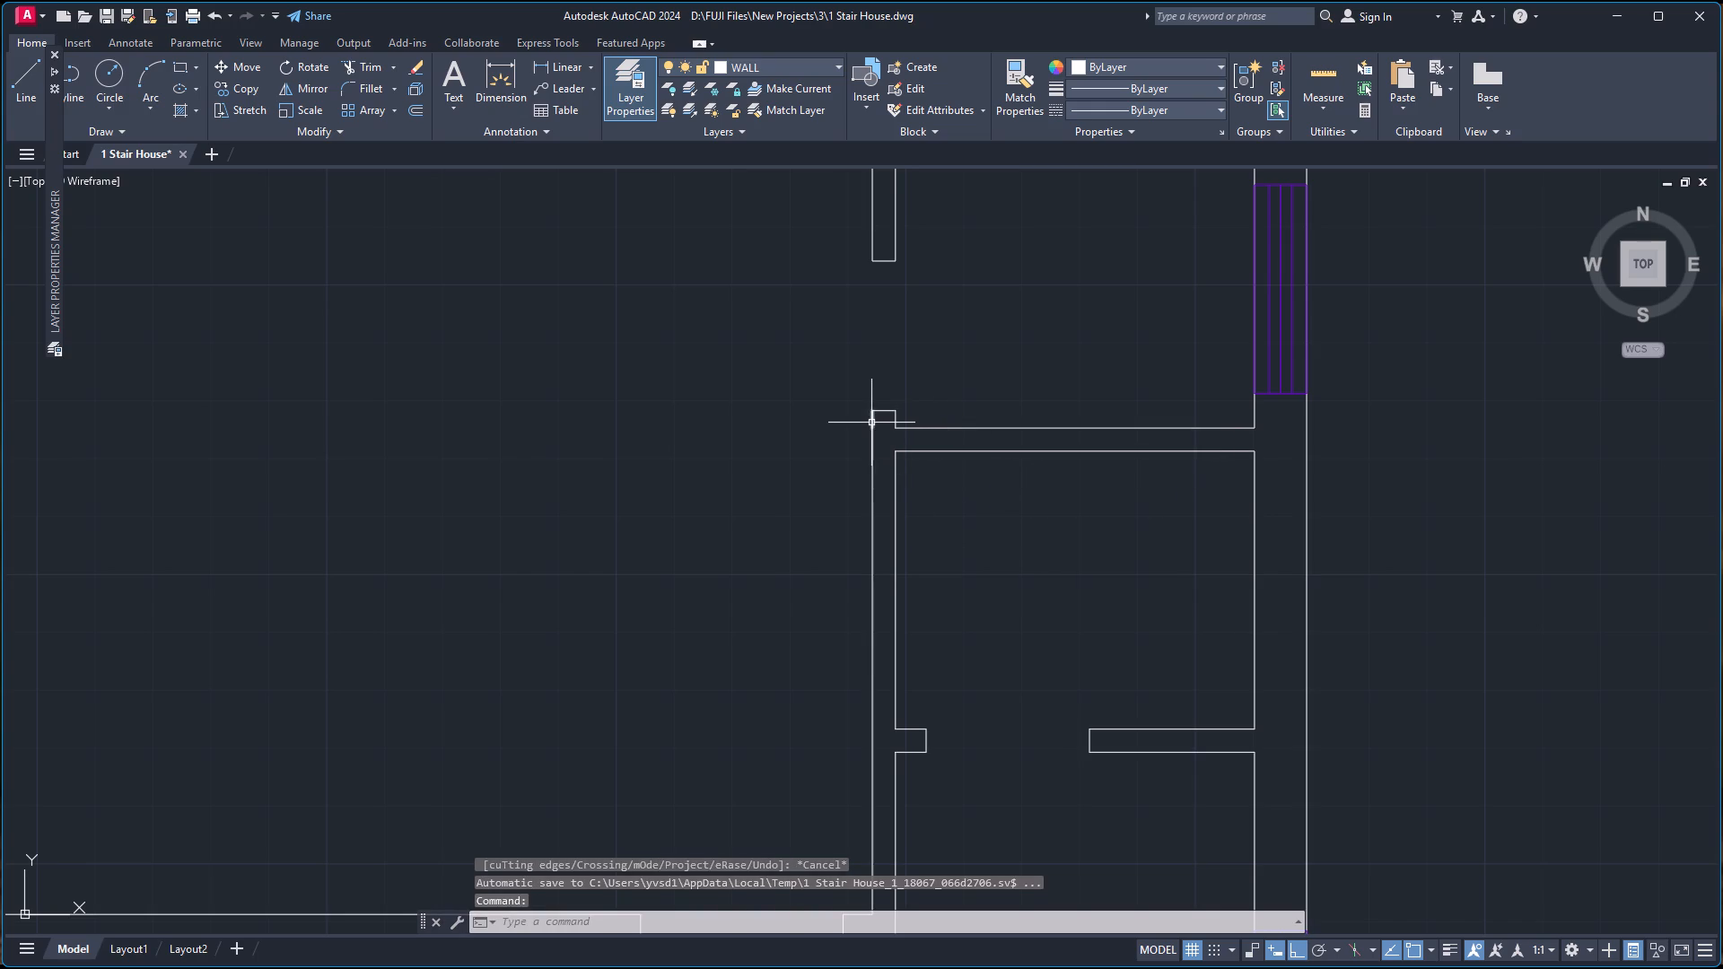
Join the stub's left edge with the small room's left wall line into one line.
left_click(871, 423)
left_click(870, 445)
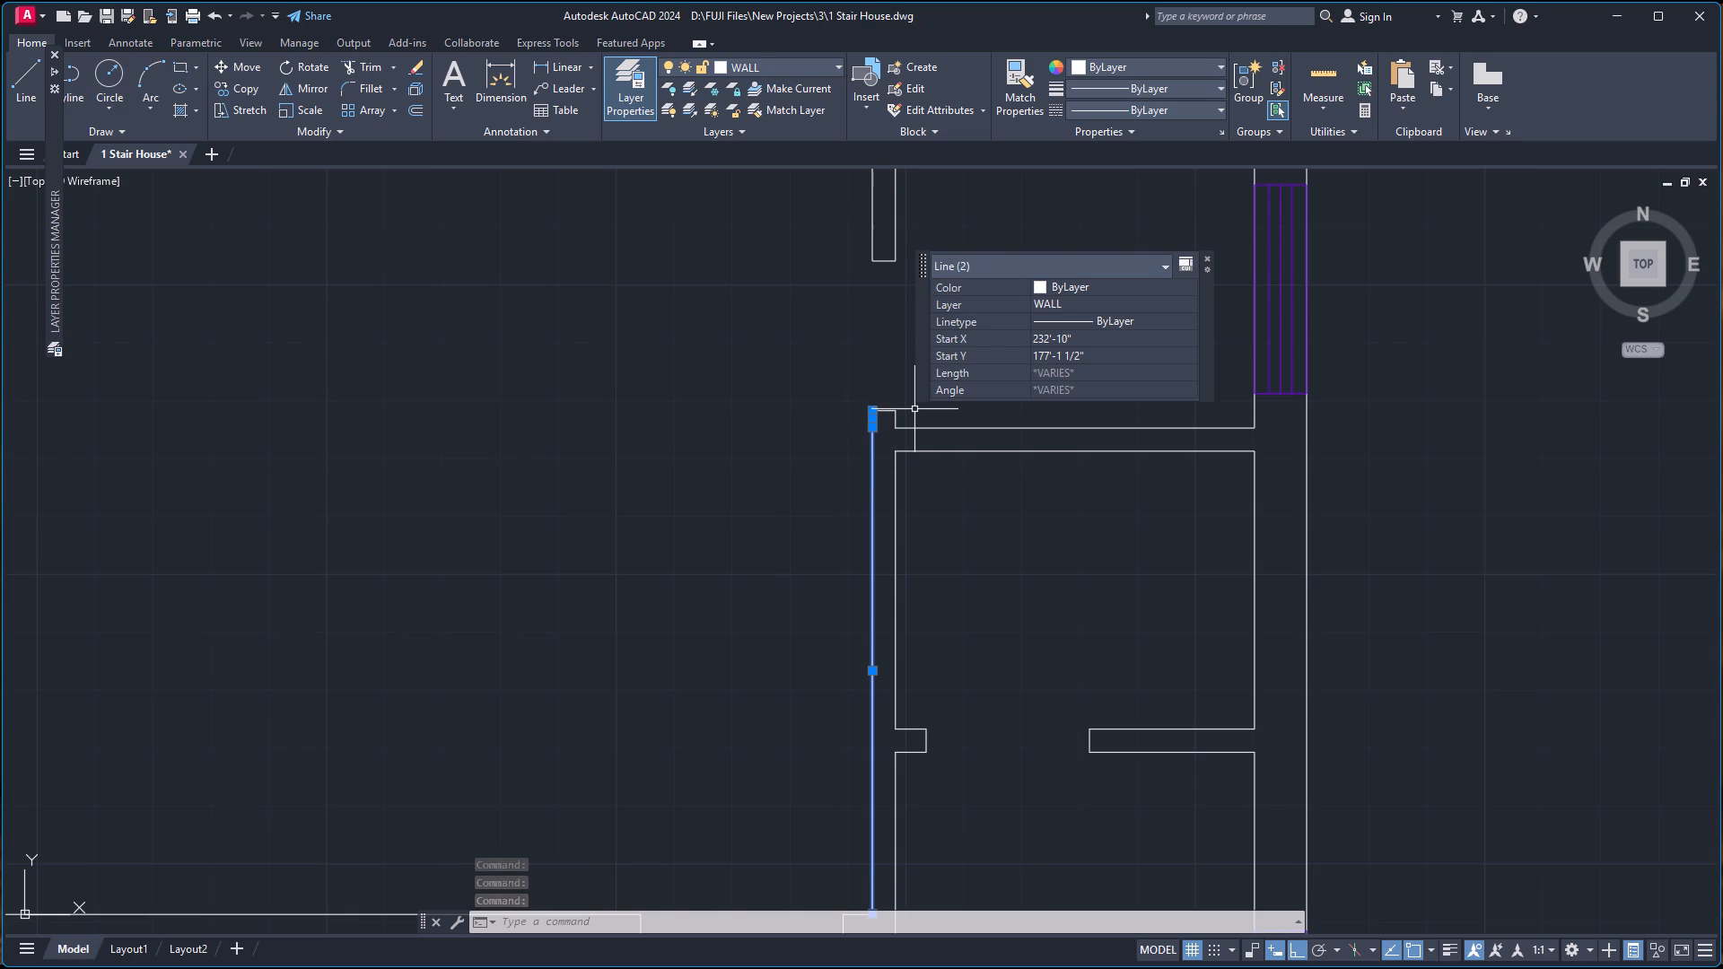
key("j")
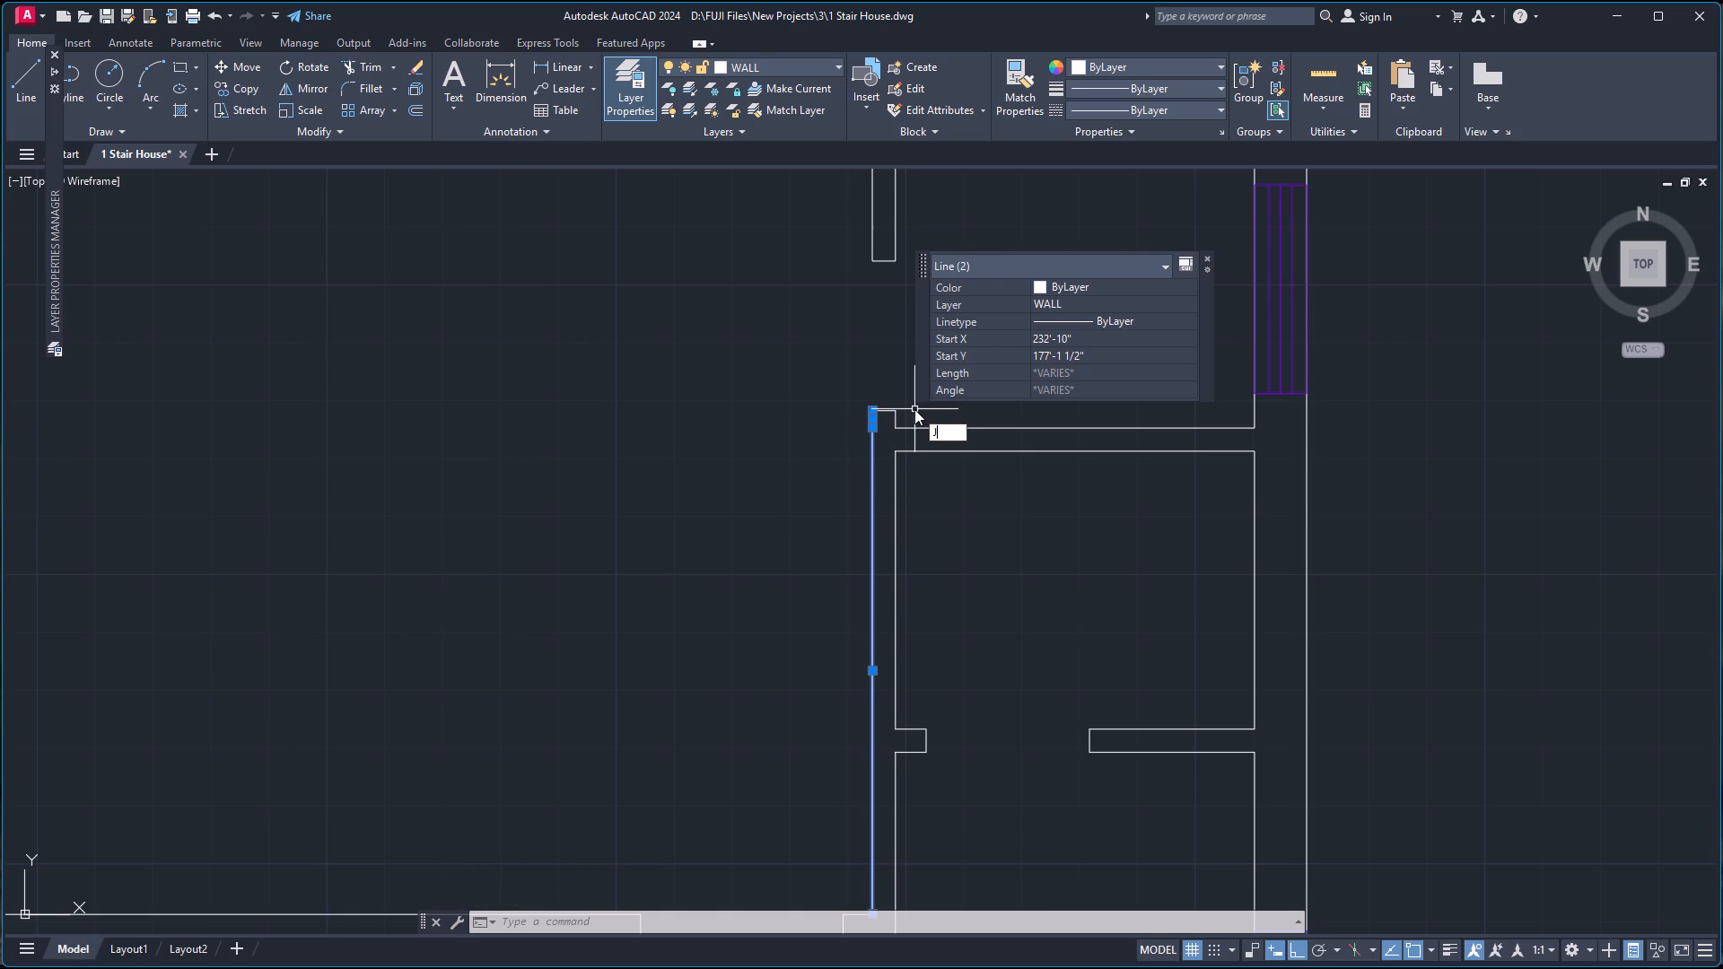
key("Return")
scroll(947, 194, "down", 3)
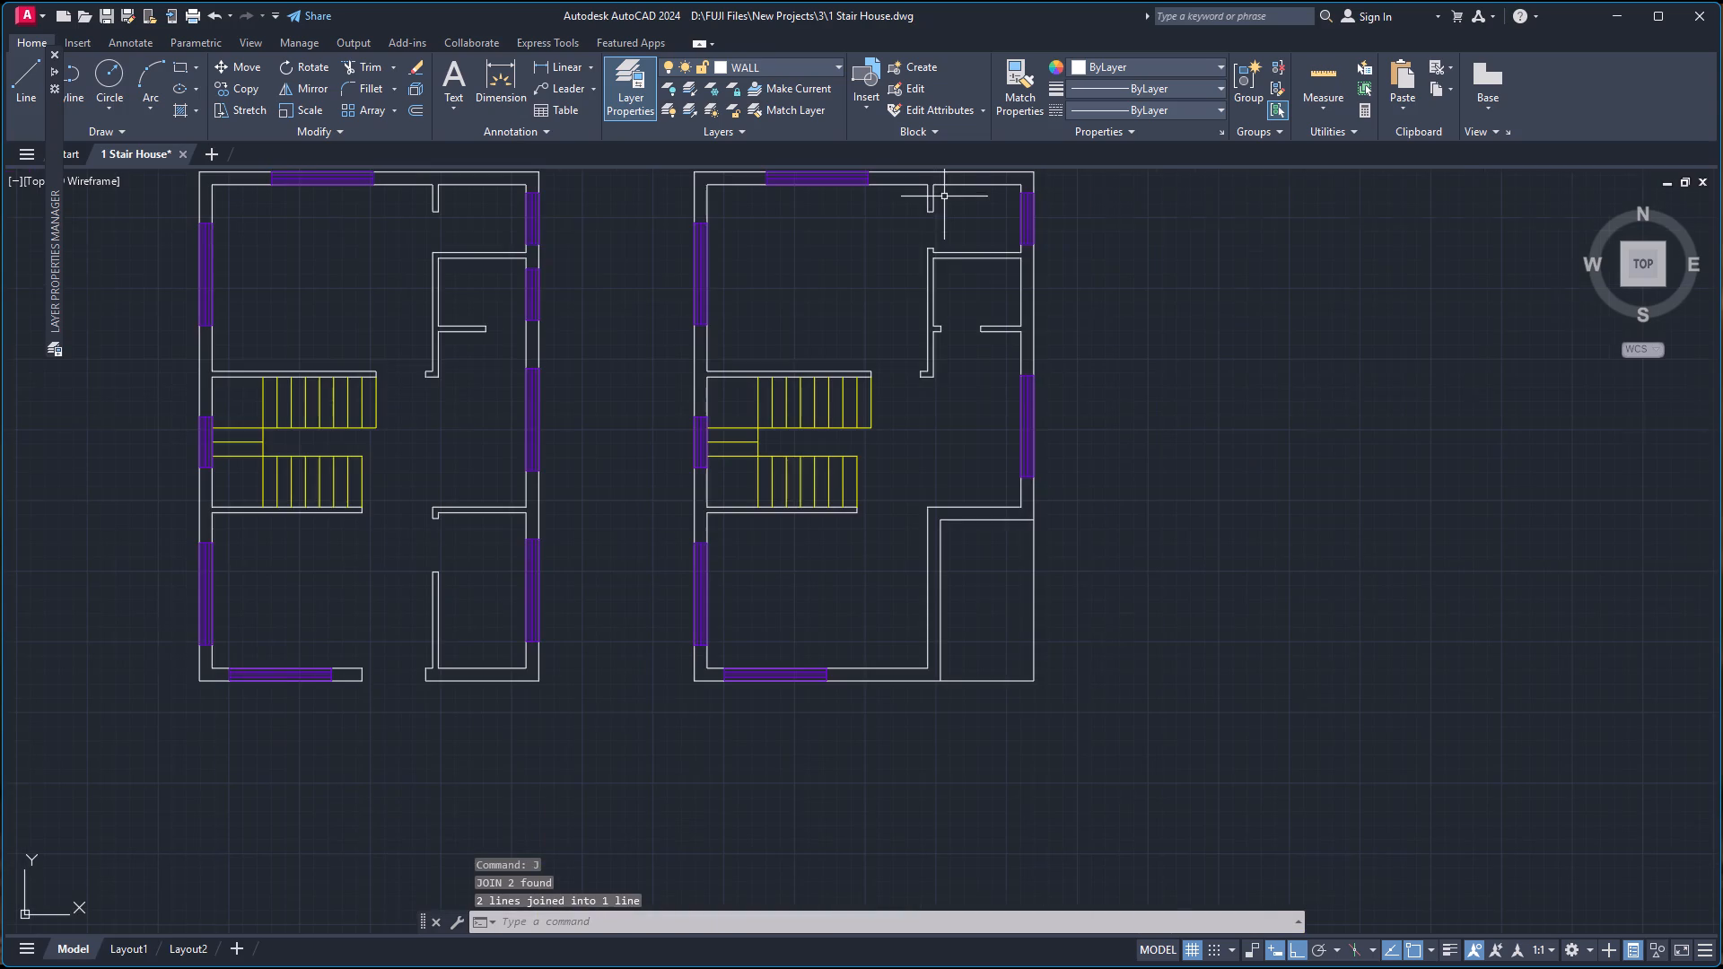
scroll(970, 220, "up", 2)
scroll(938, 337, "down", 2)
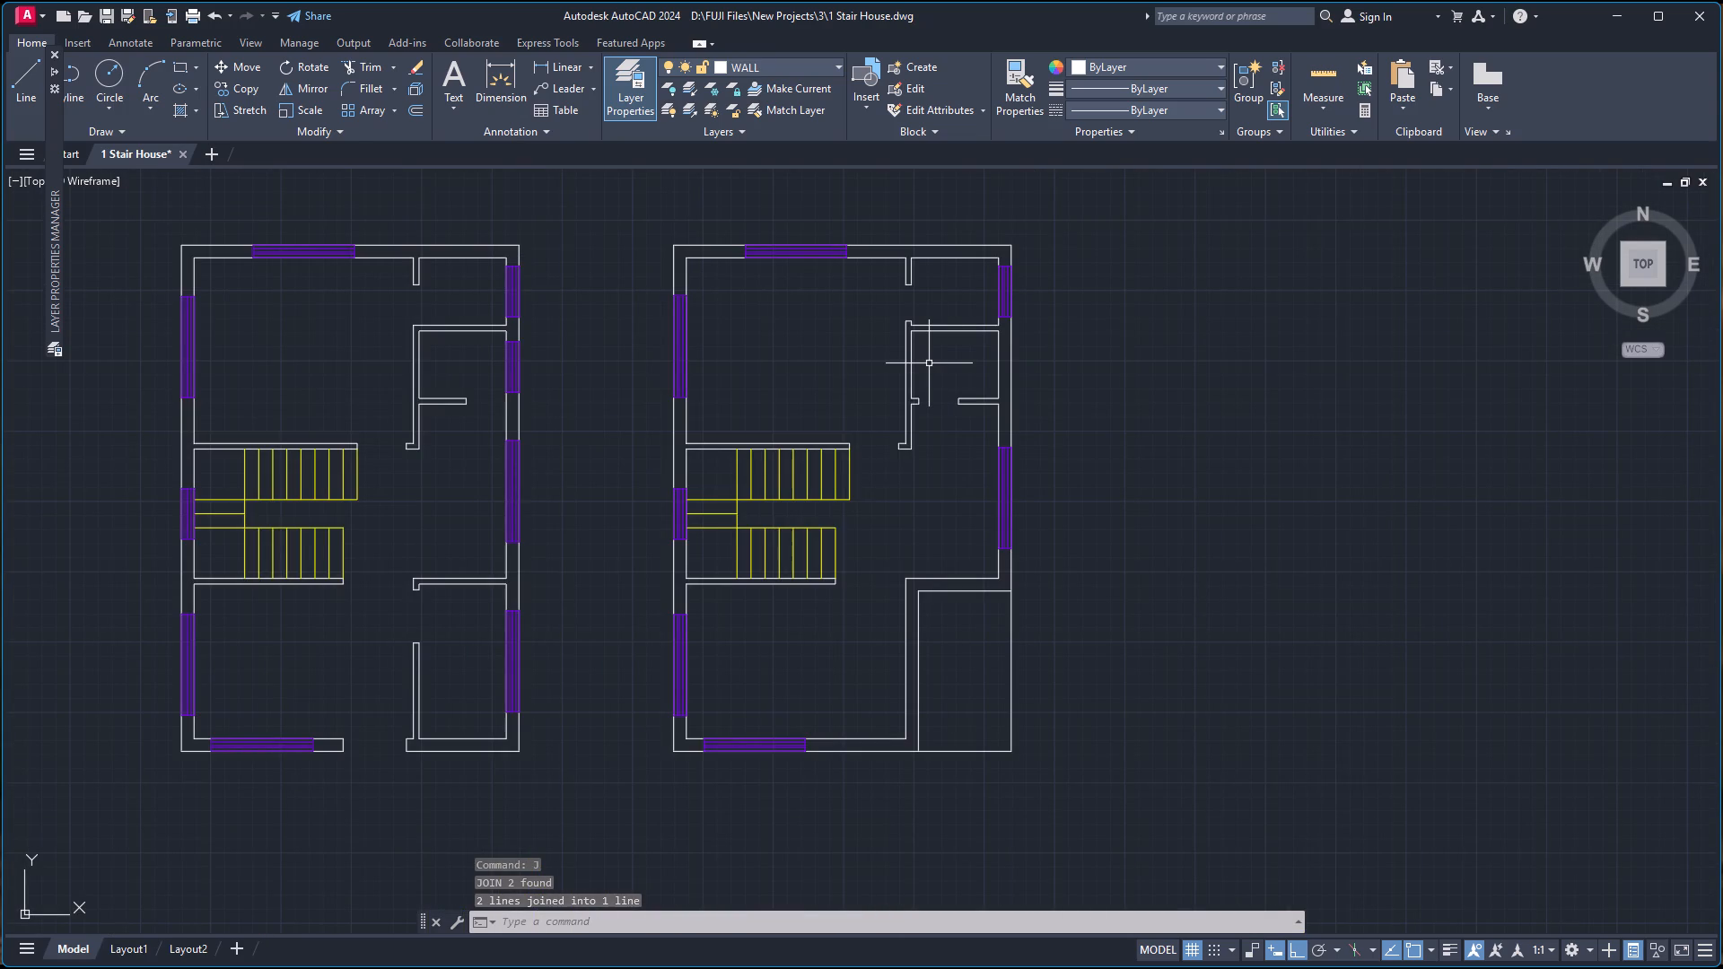
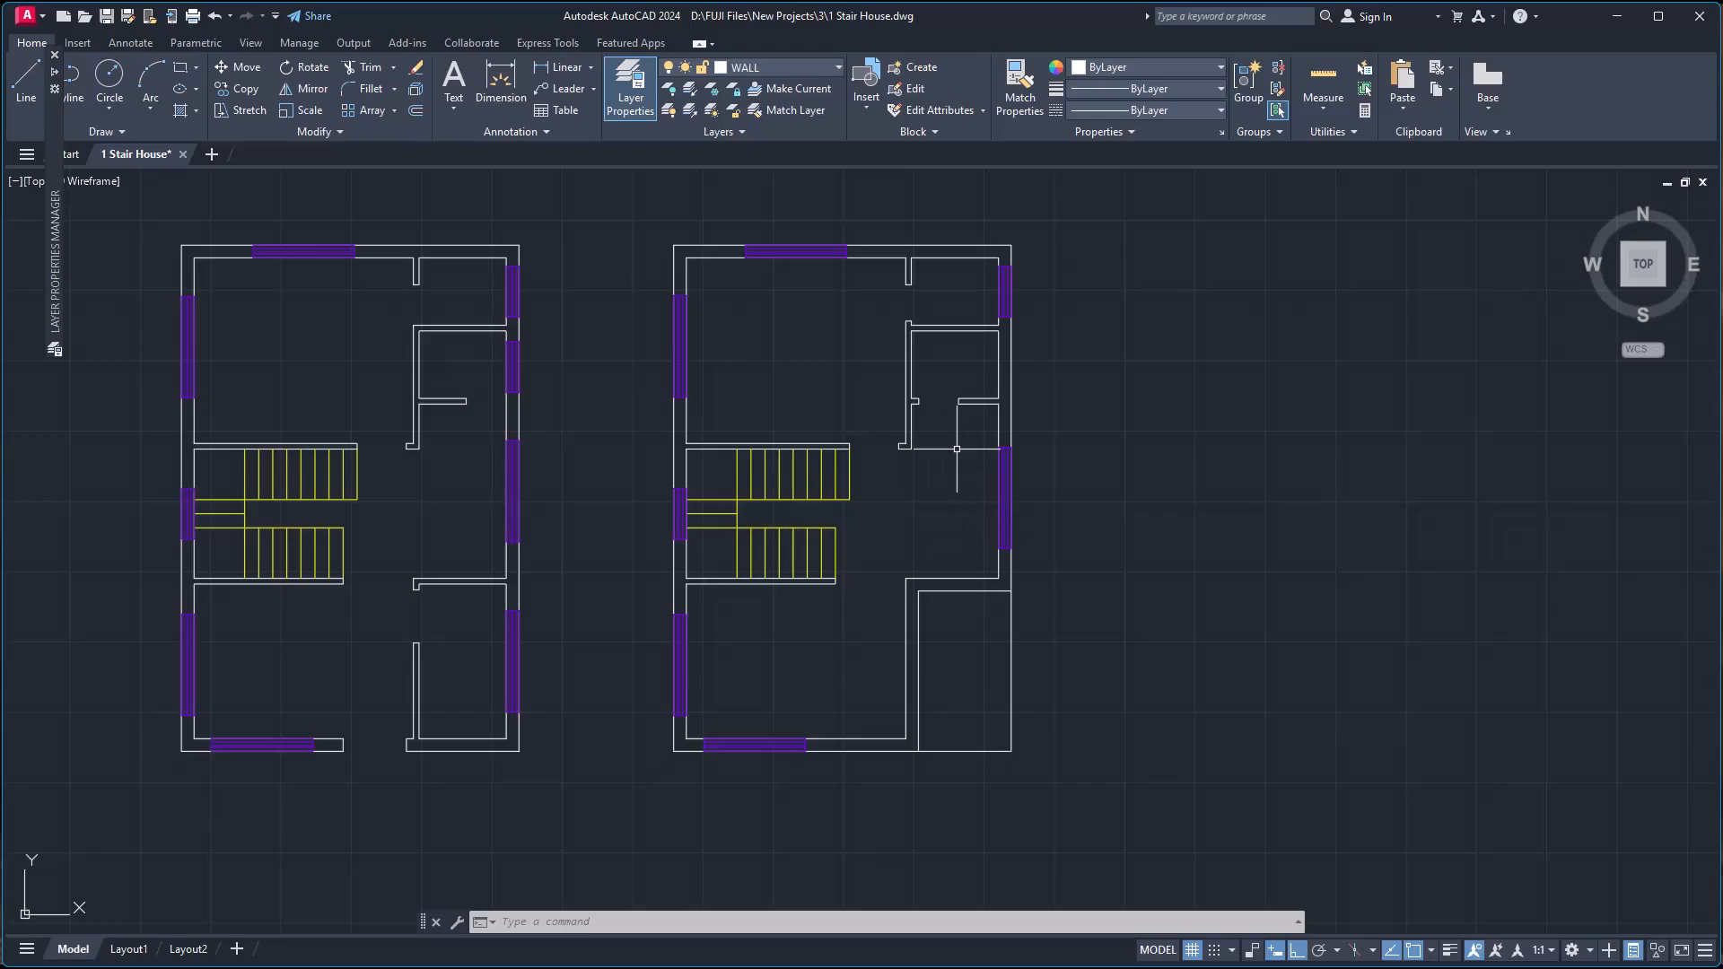
Draw two short vertical lines about 3'-4" apart across the horizontal wall above the duplicate plan's lower-right area, marking an opening.
scroll(956, 453, "up", 2)
scroll(954, 454, "down", 2)
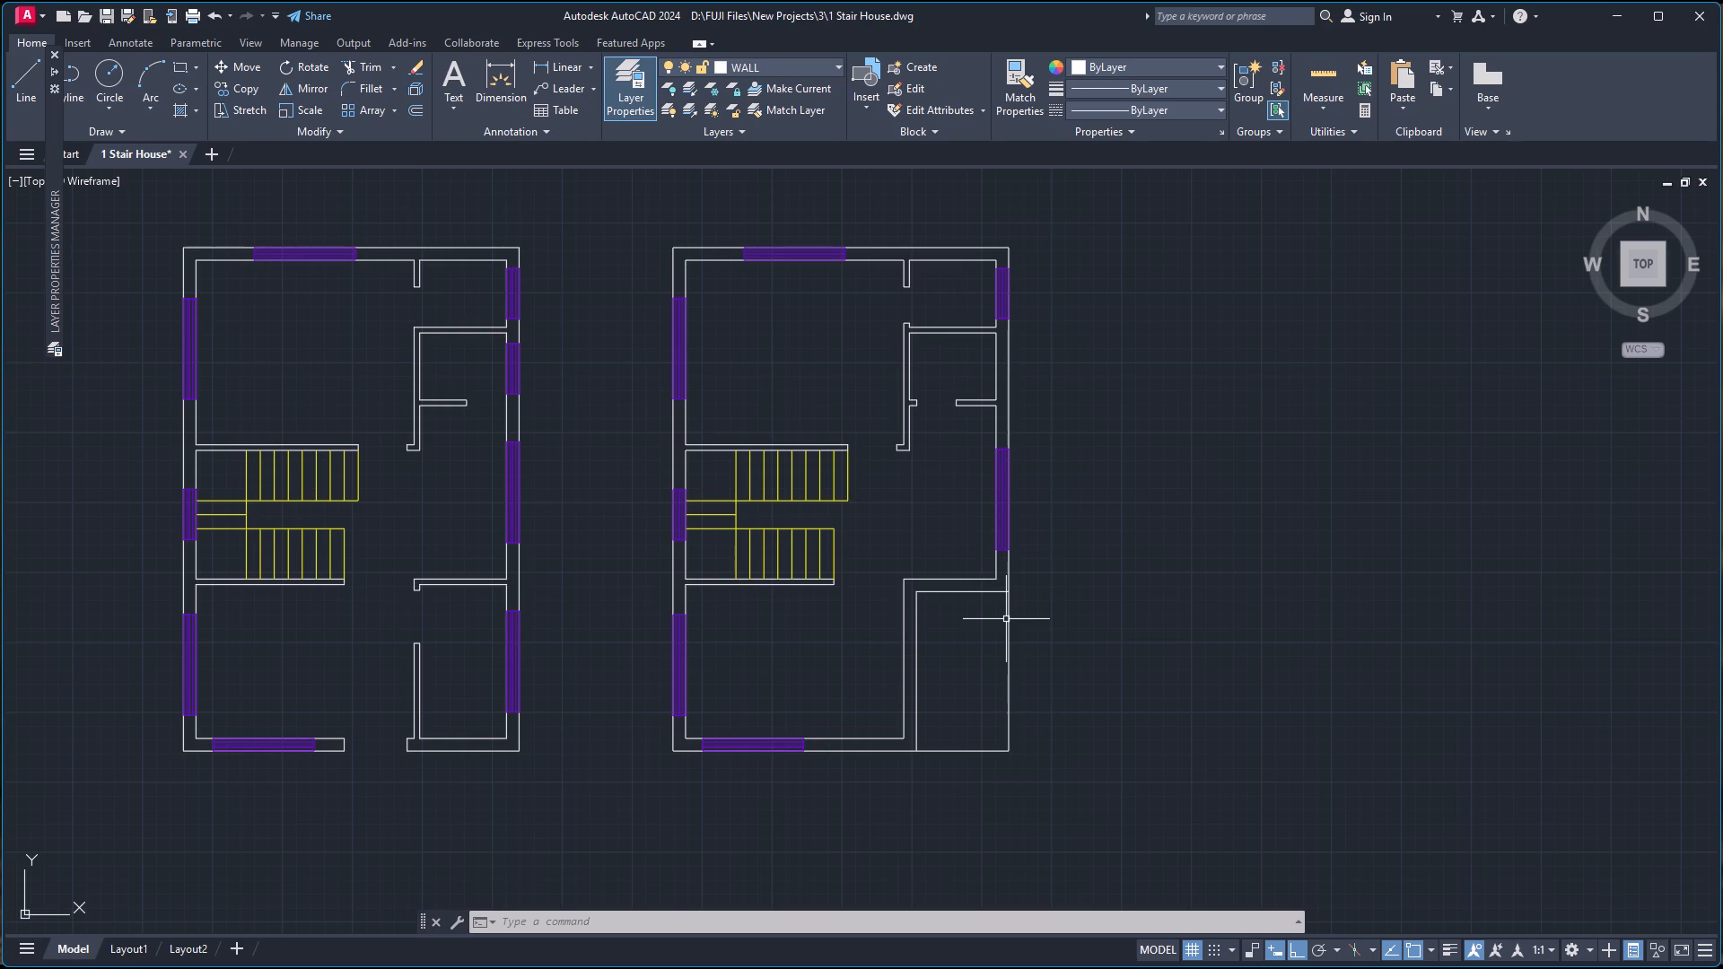
key("l")
key("Return")
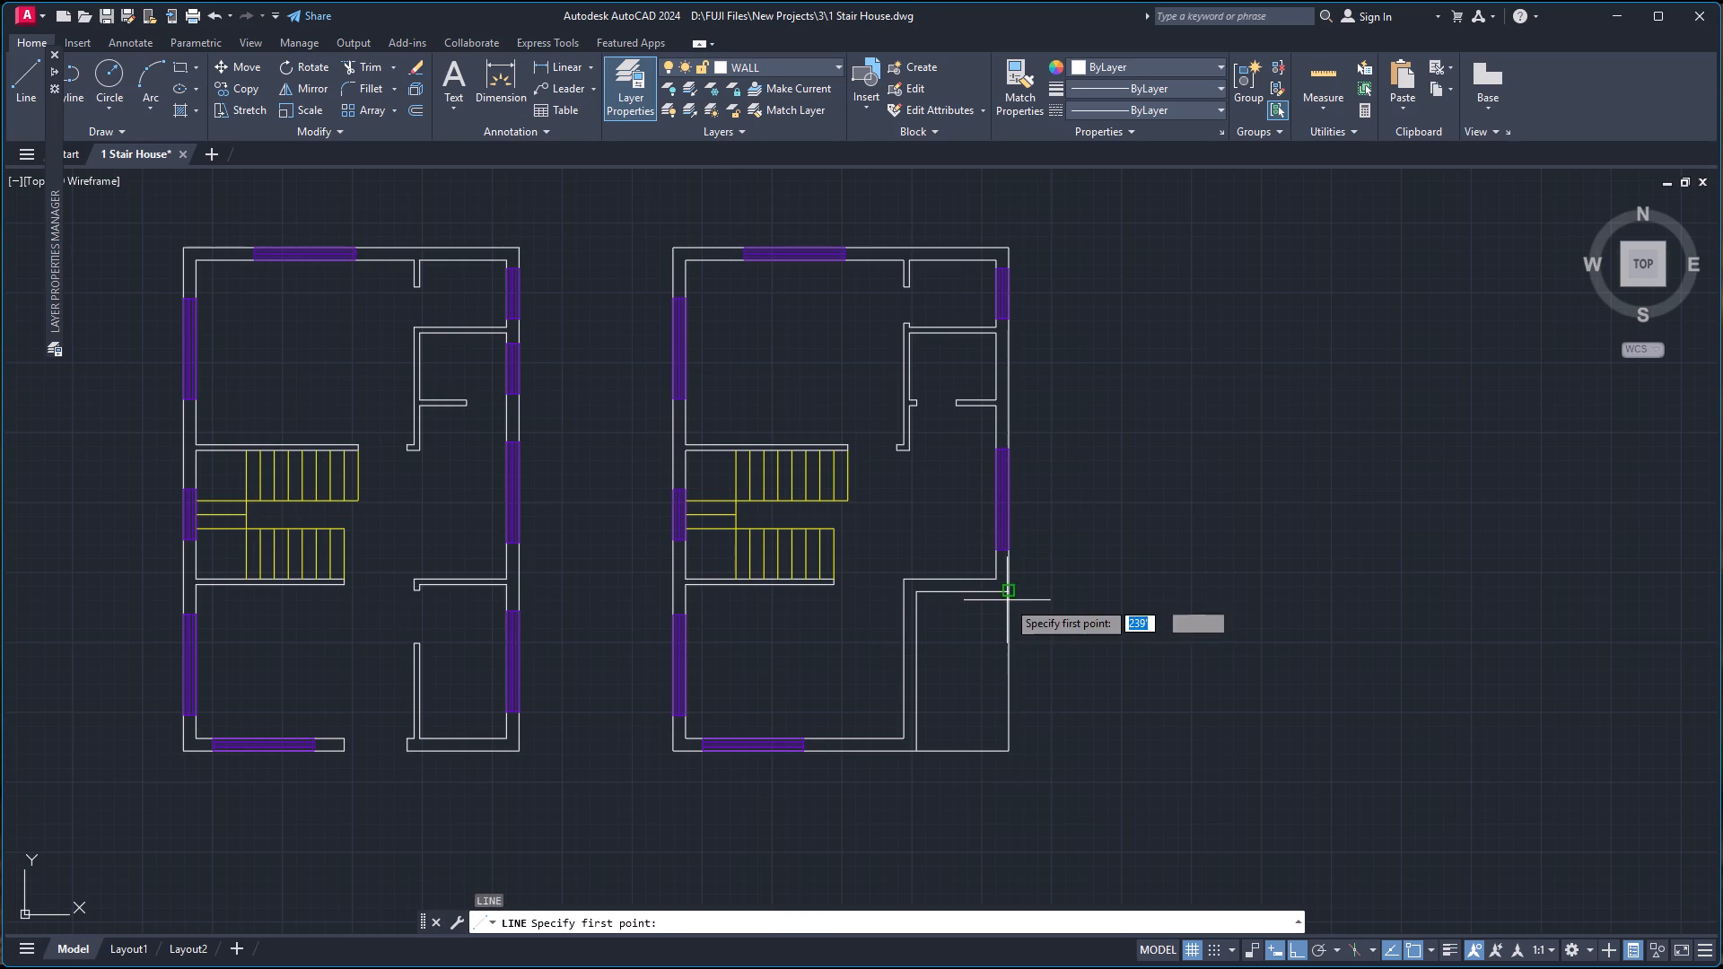
scroll(980, 597, "up", 1)
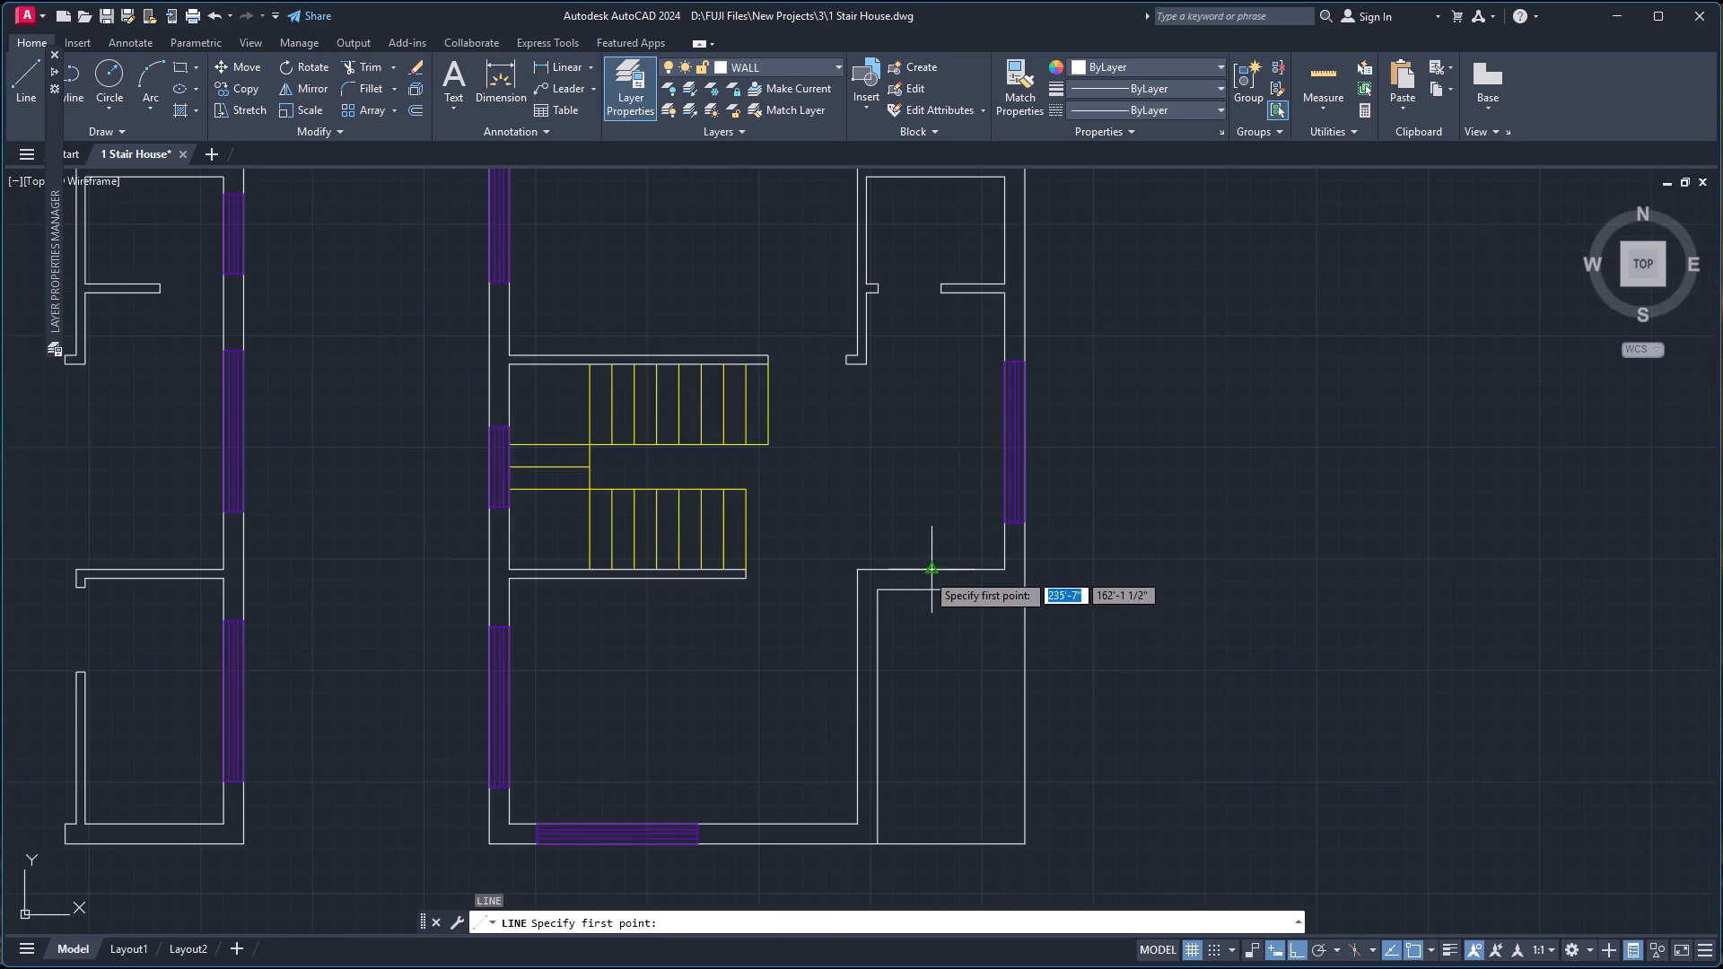
scroll(982, 571, "up", 2)
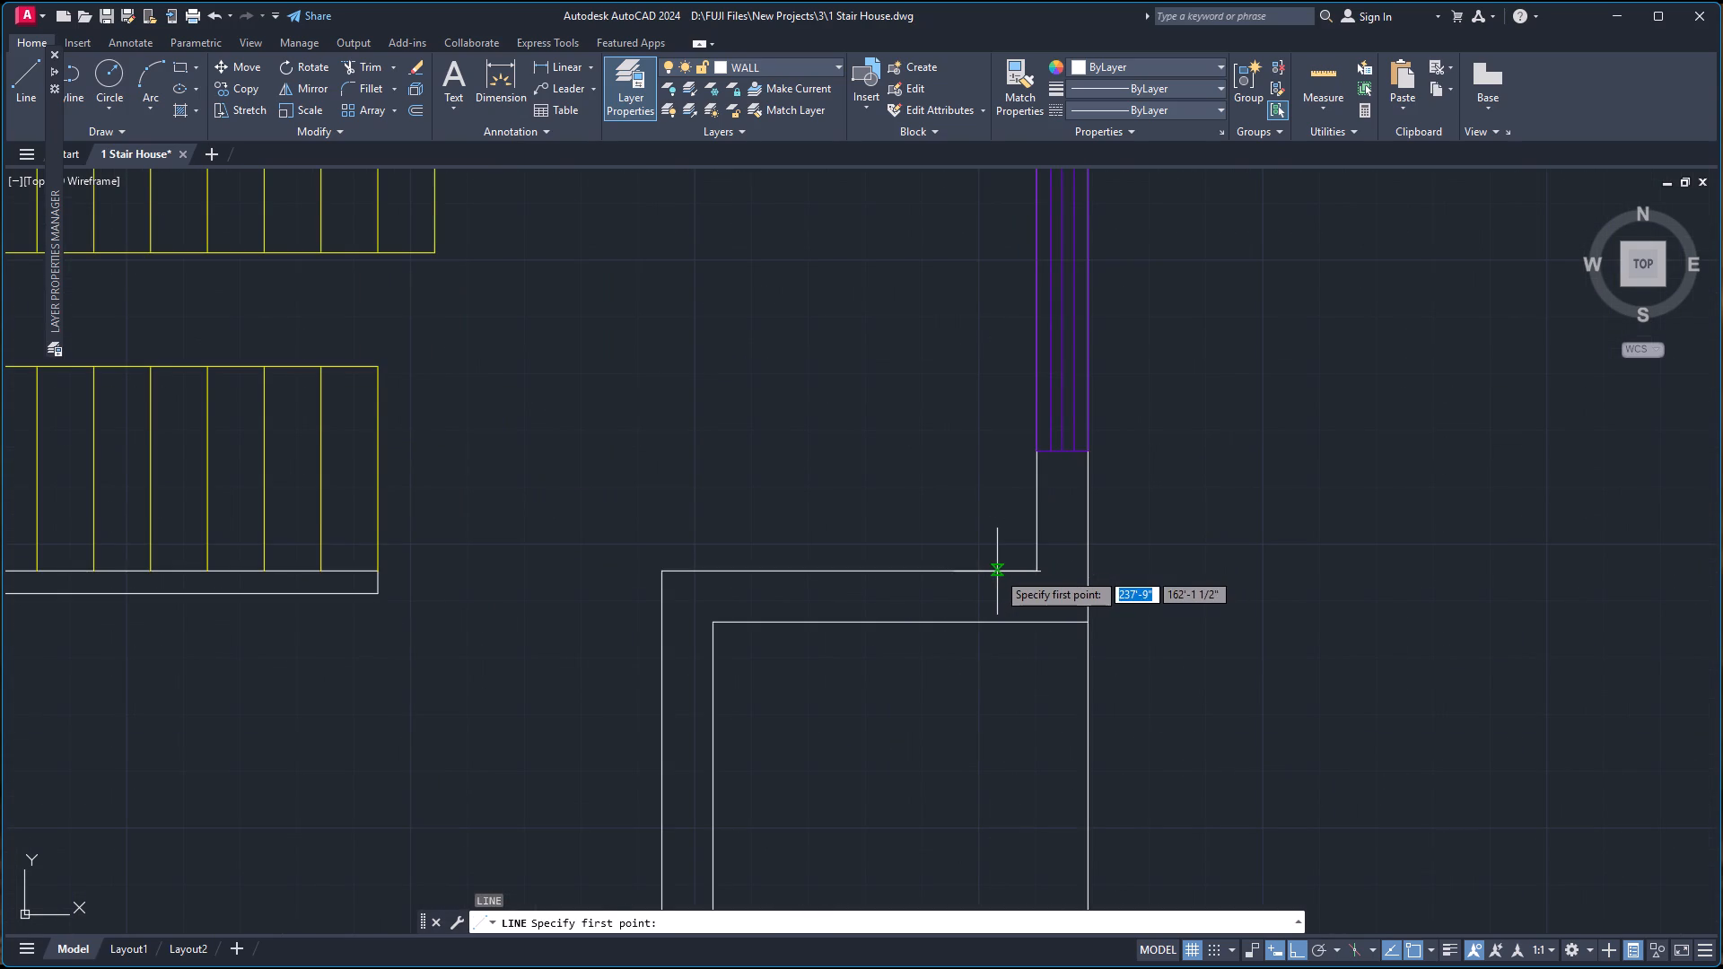
left_click(998, 572)
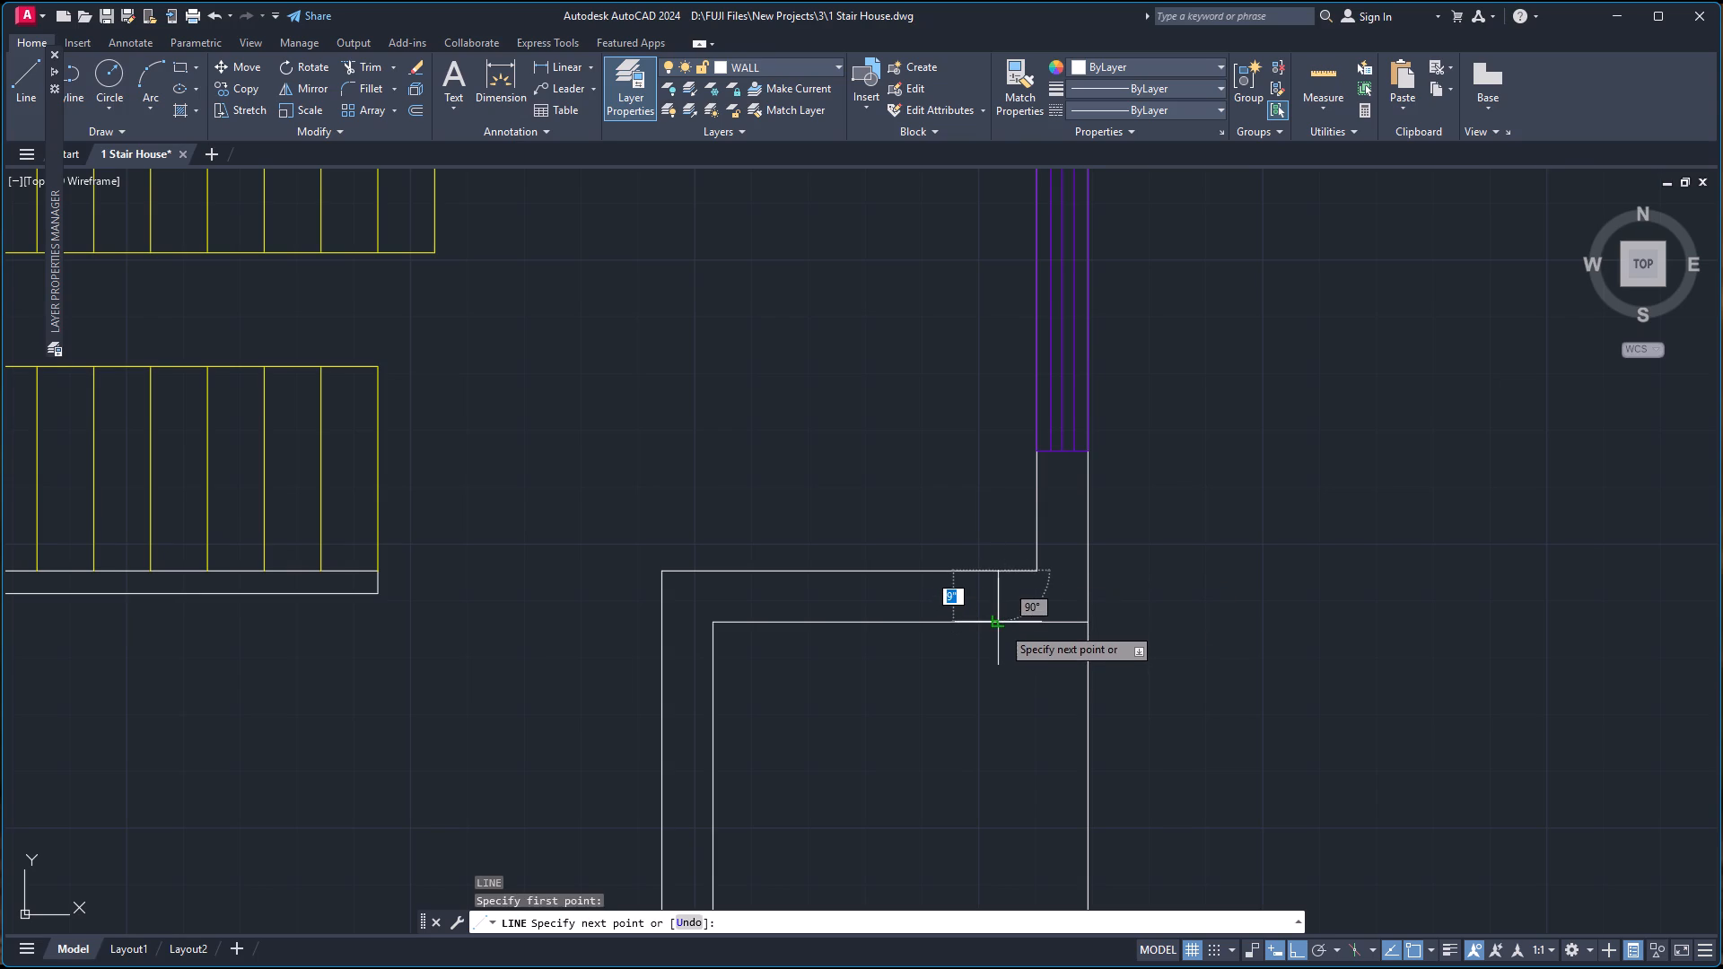
left_click(1001, 626)
key("space")
key("space")
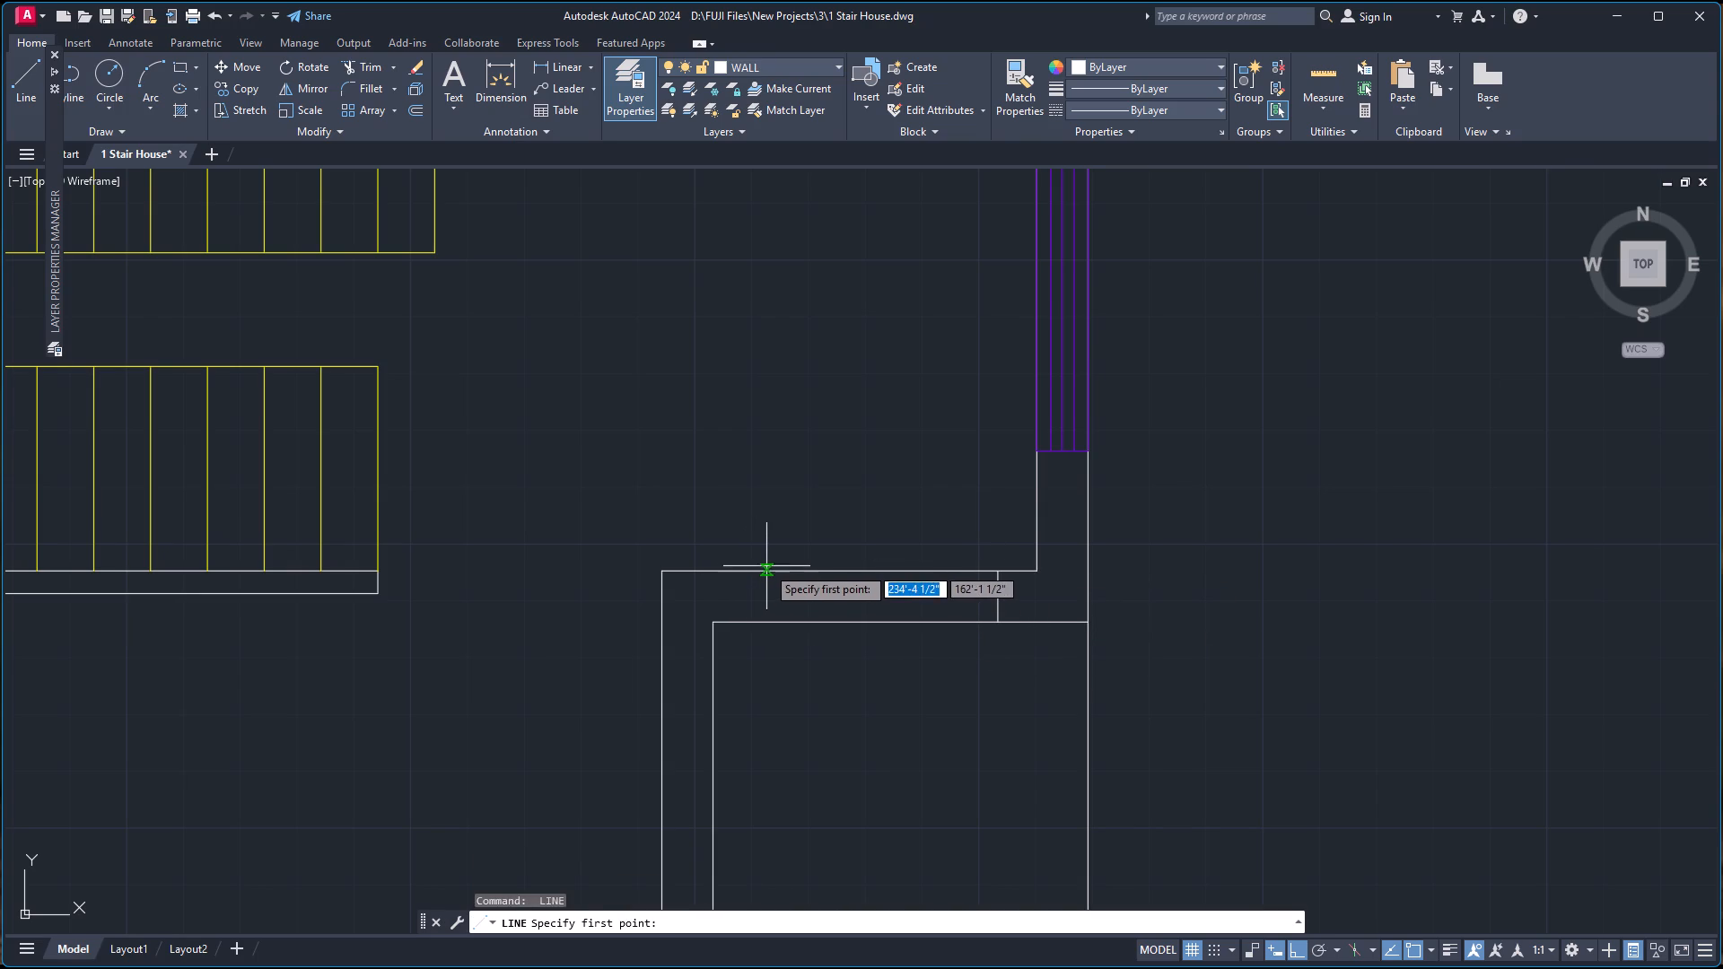
left_click(767, 566)
left_click(768, 622)
key("space")
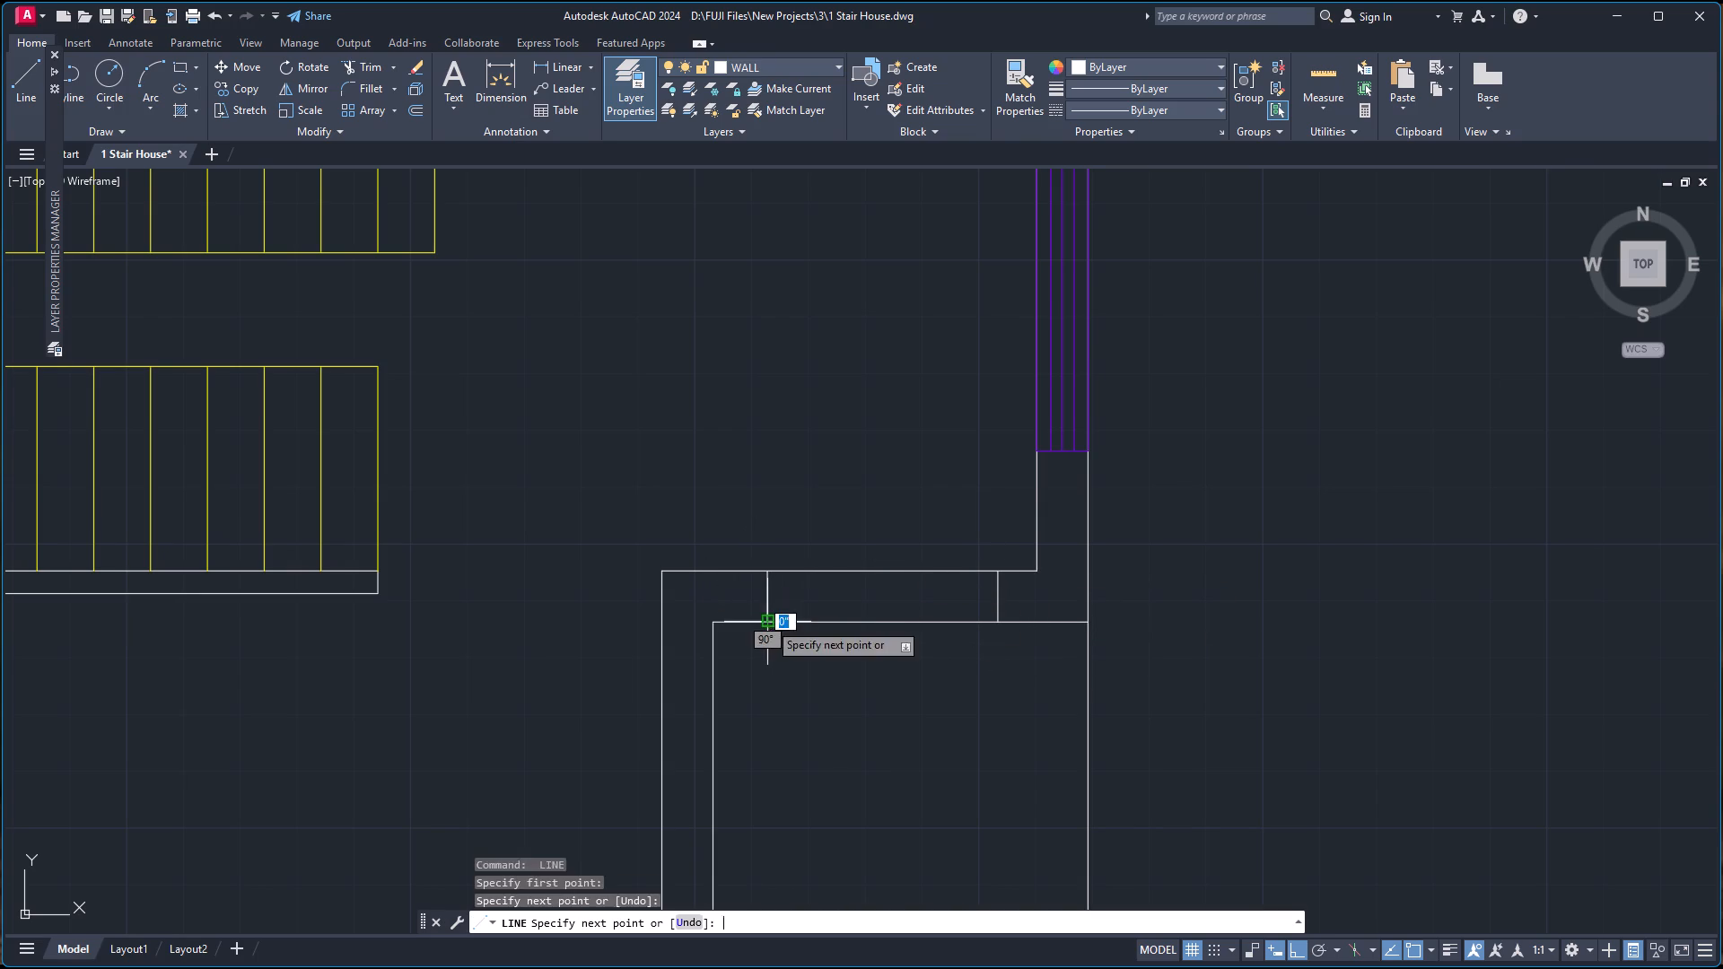
Trim both faces of that horizontal wall between the two short lines to open the doorway.
type("TR")
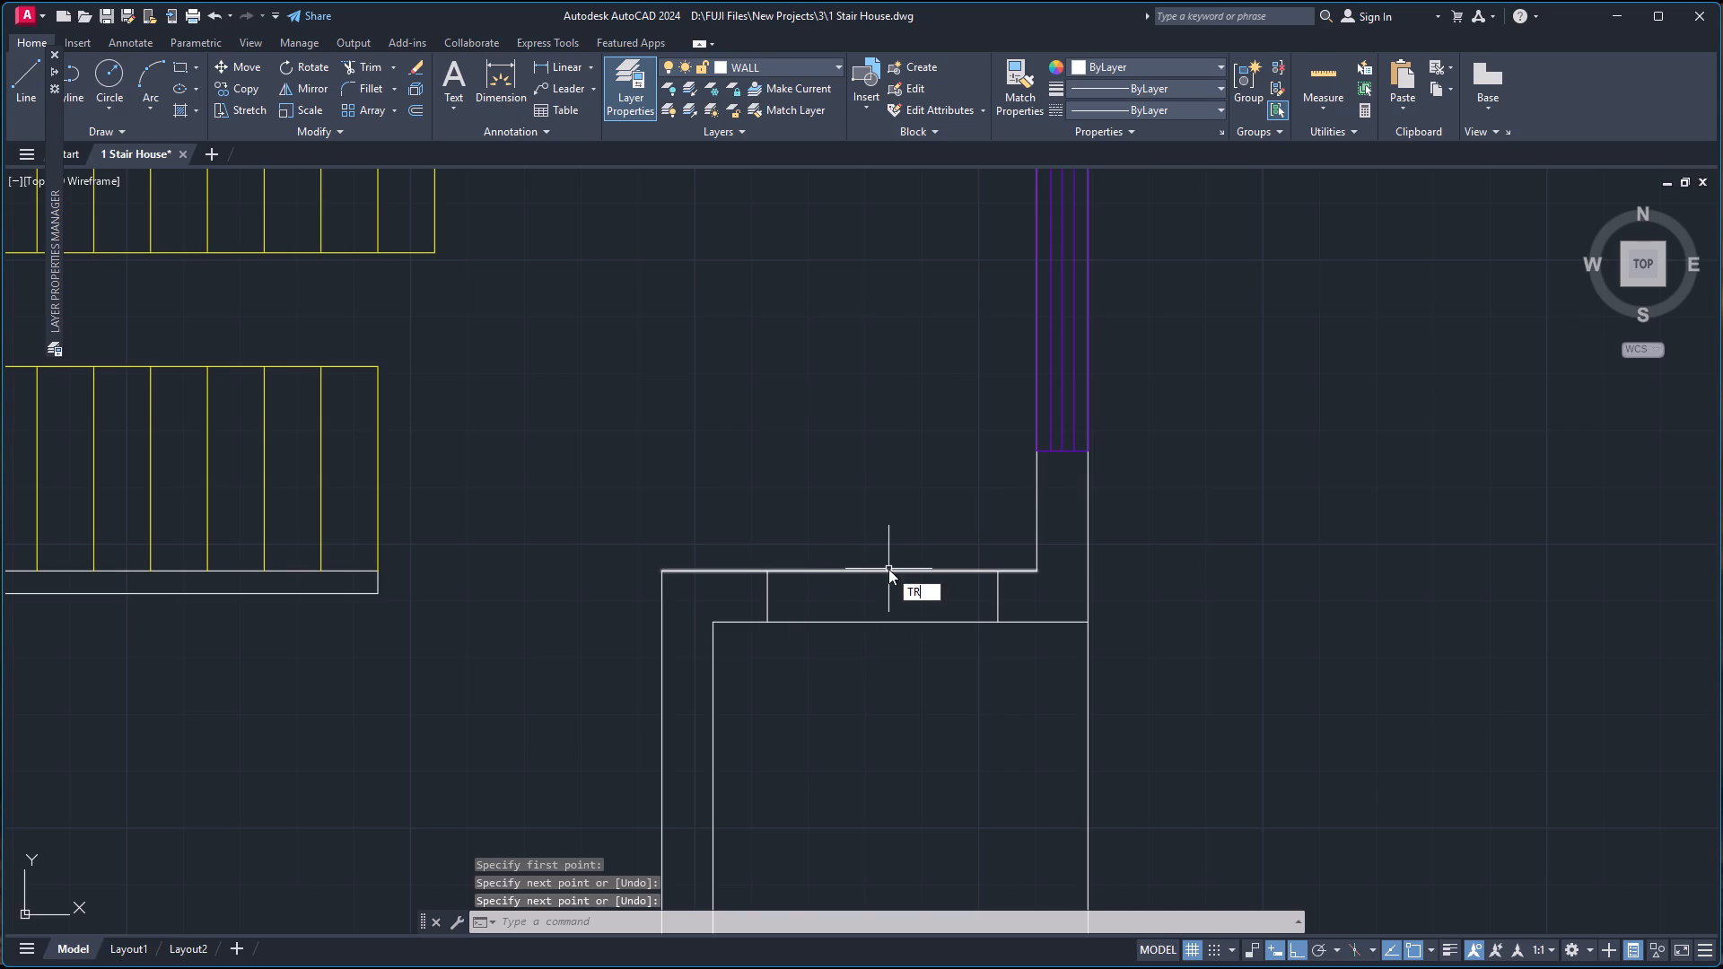
key("Return")
left_click_drag(896, 538, 896, 546)
left_click(896, 674)
scroll(923, 539, "down", 3)
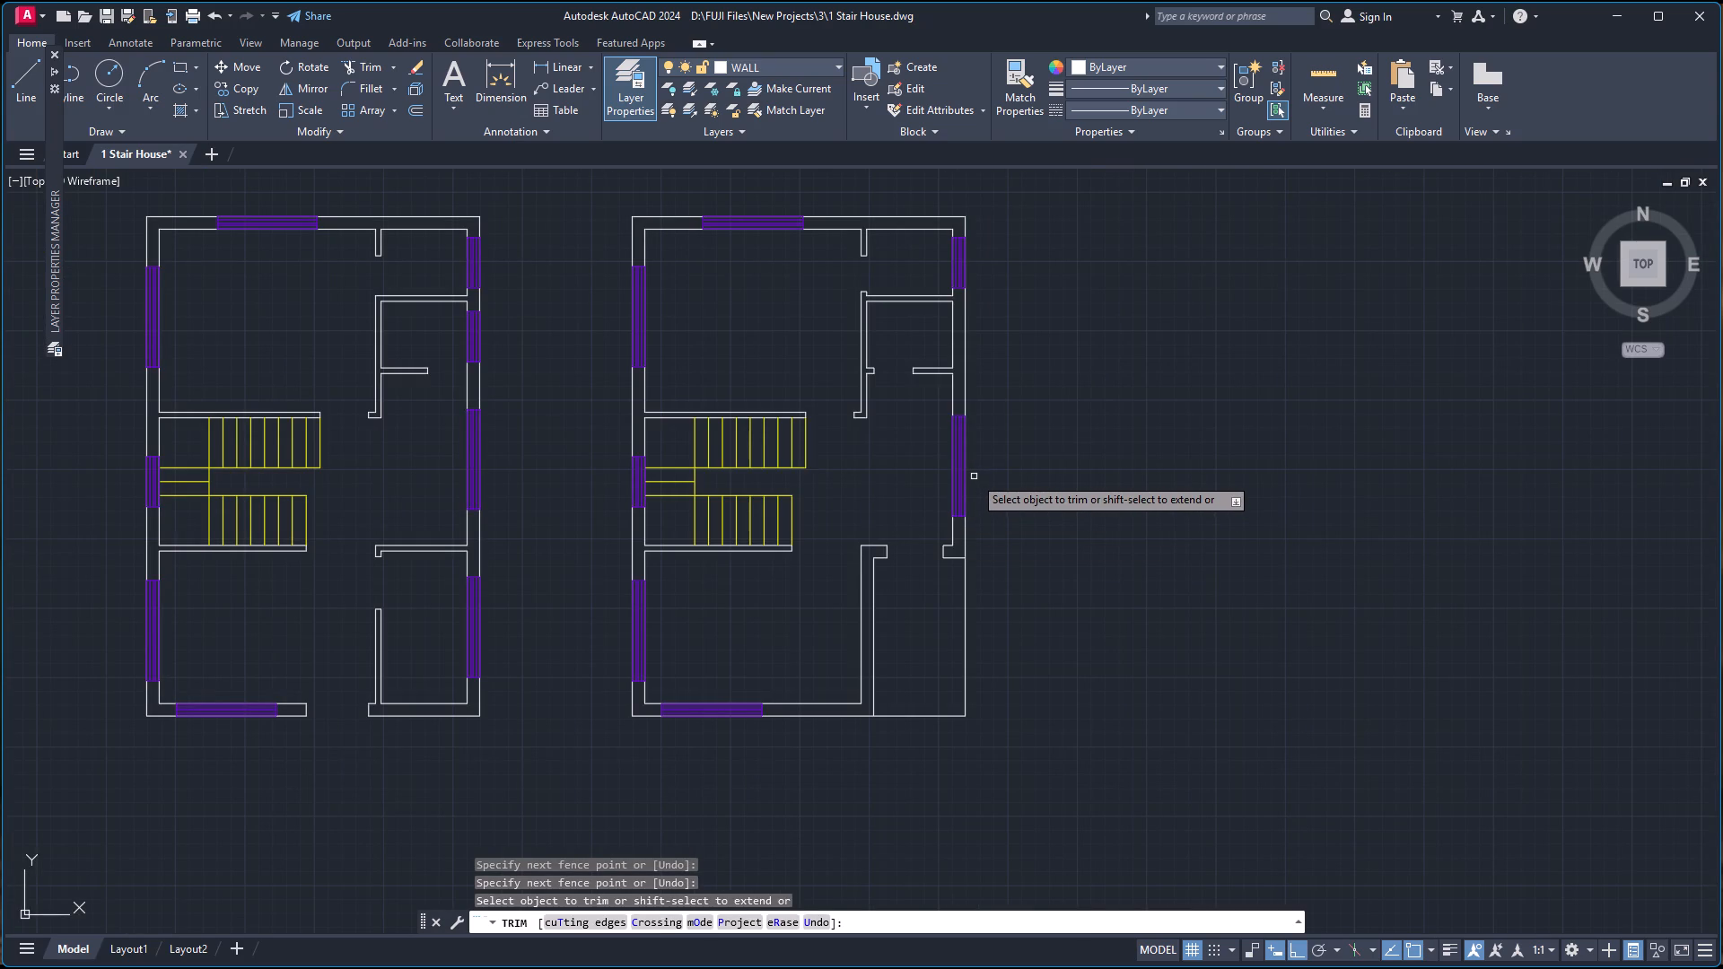
key("Escape")
From the wall's upper-left corner beside the new opening, draw a stub outline 3" left, 9" down and back right to the wall line.
key("l")
key("Return")
scroll(892, 553, "up", 2)
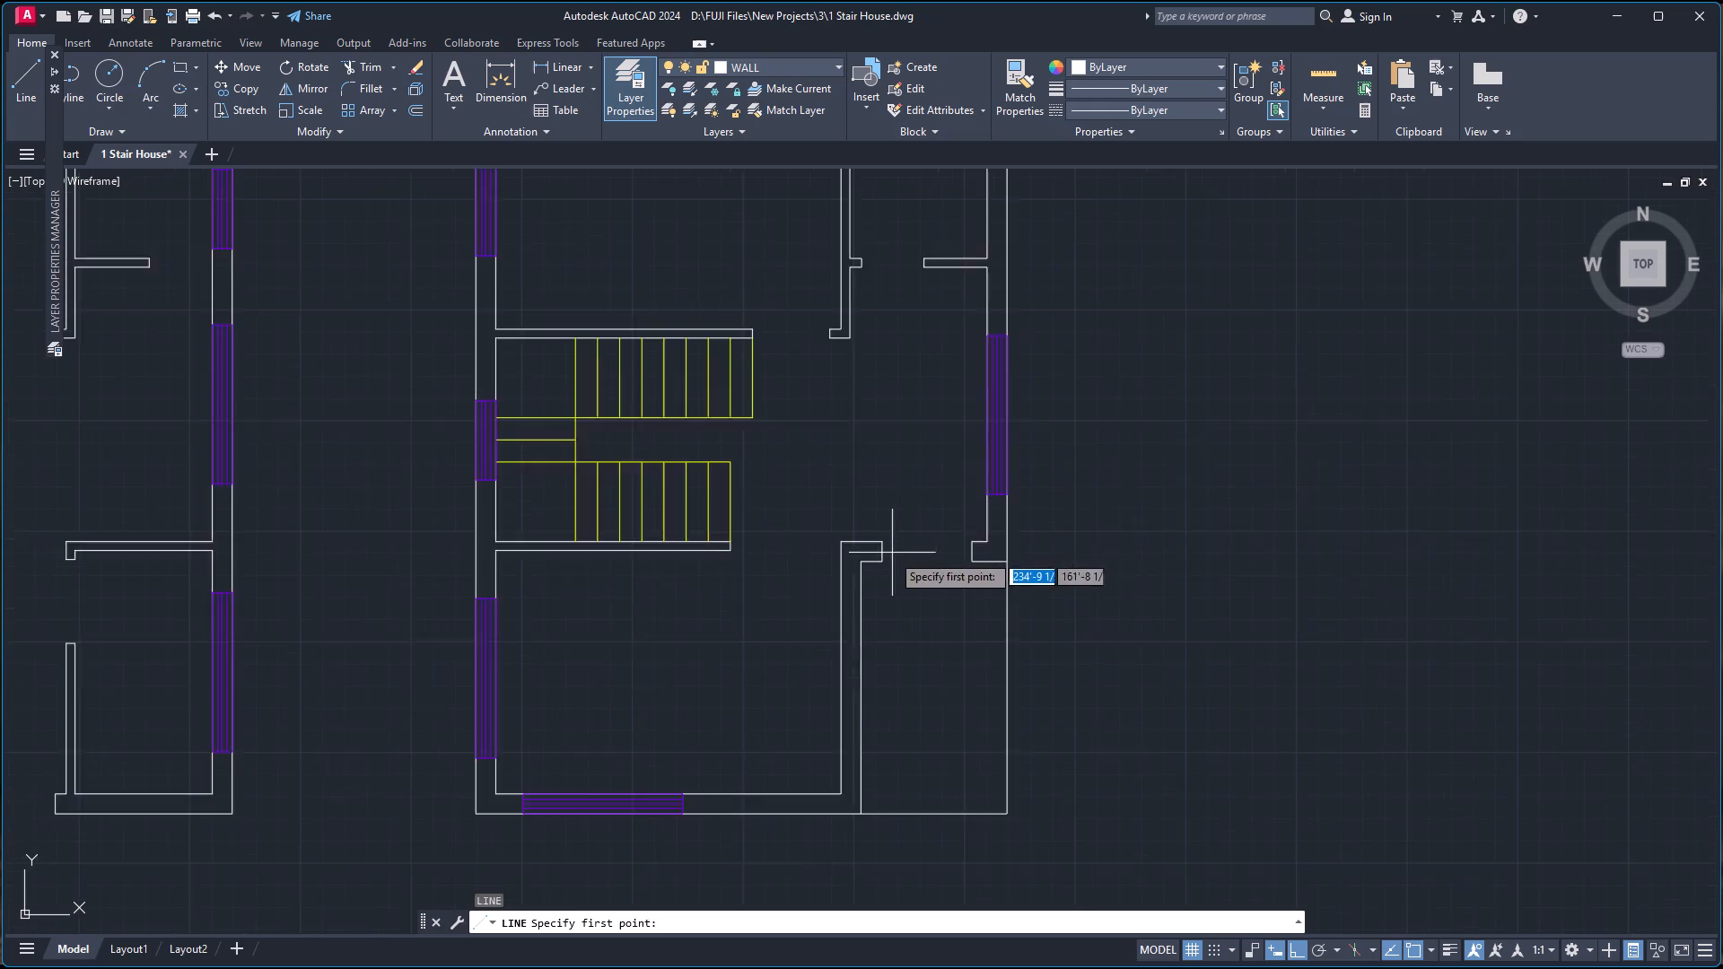
scroll(837, 575, "up", 2)
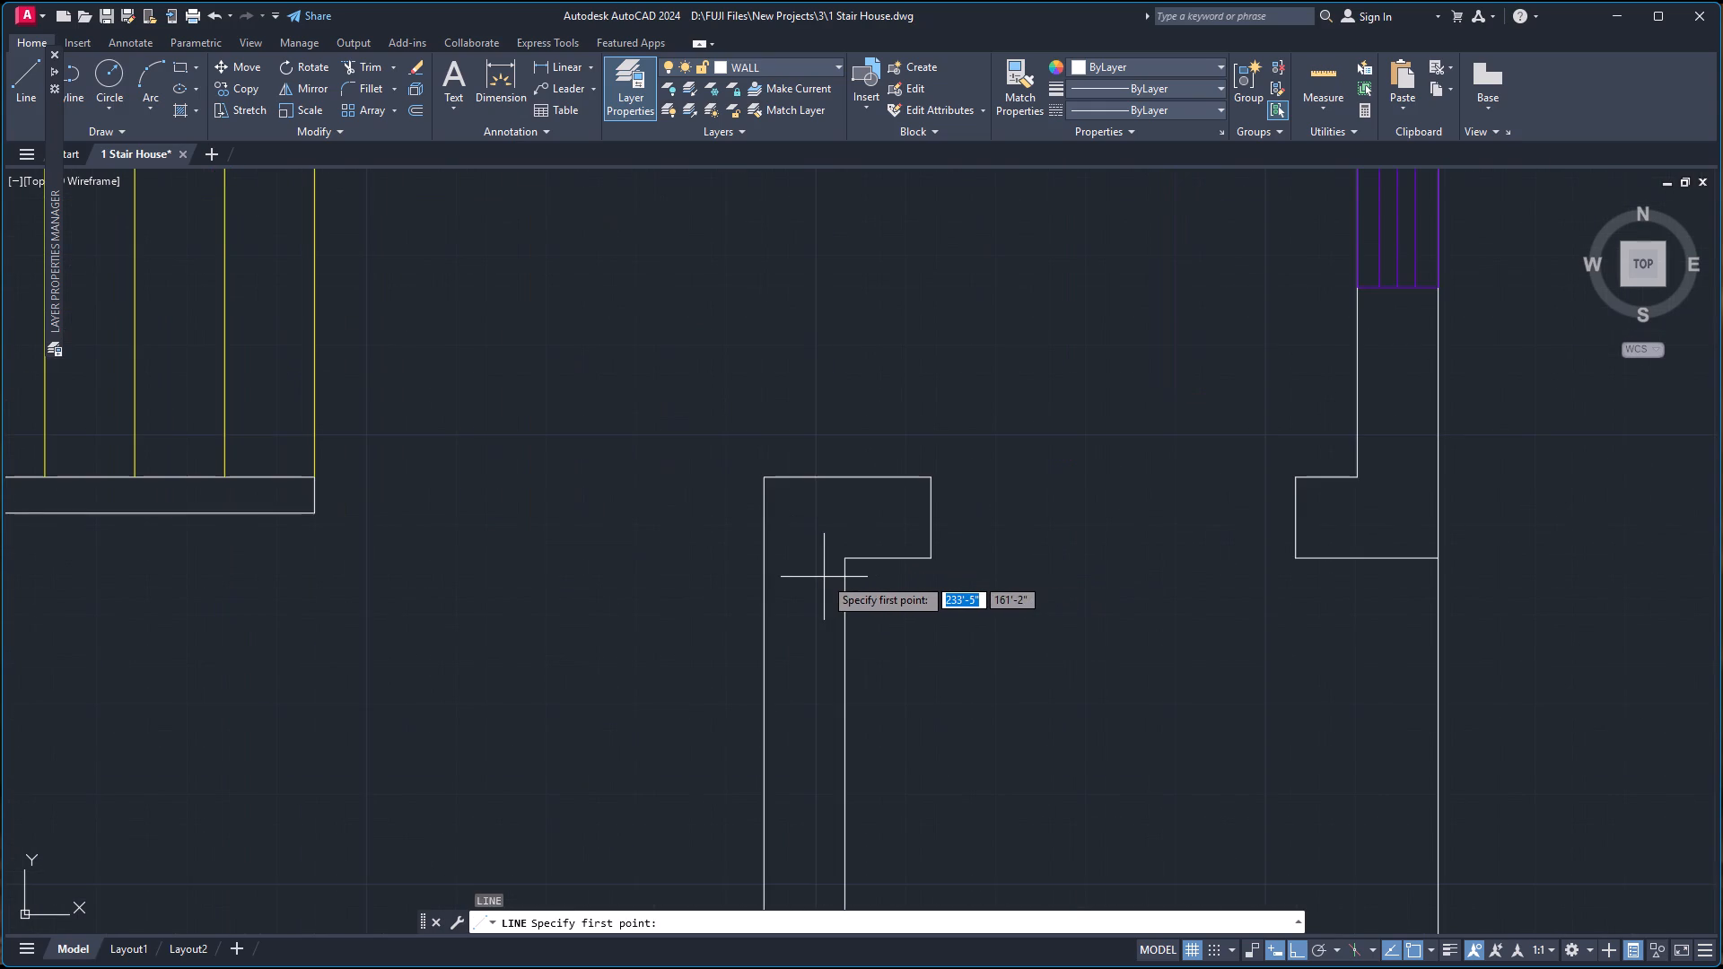
left_click(763, 476)
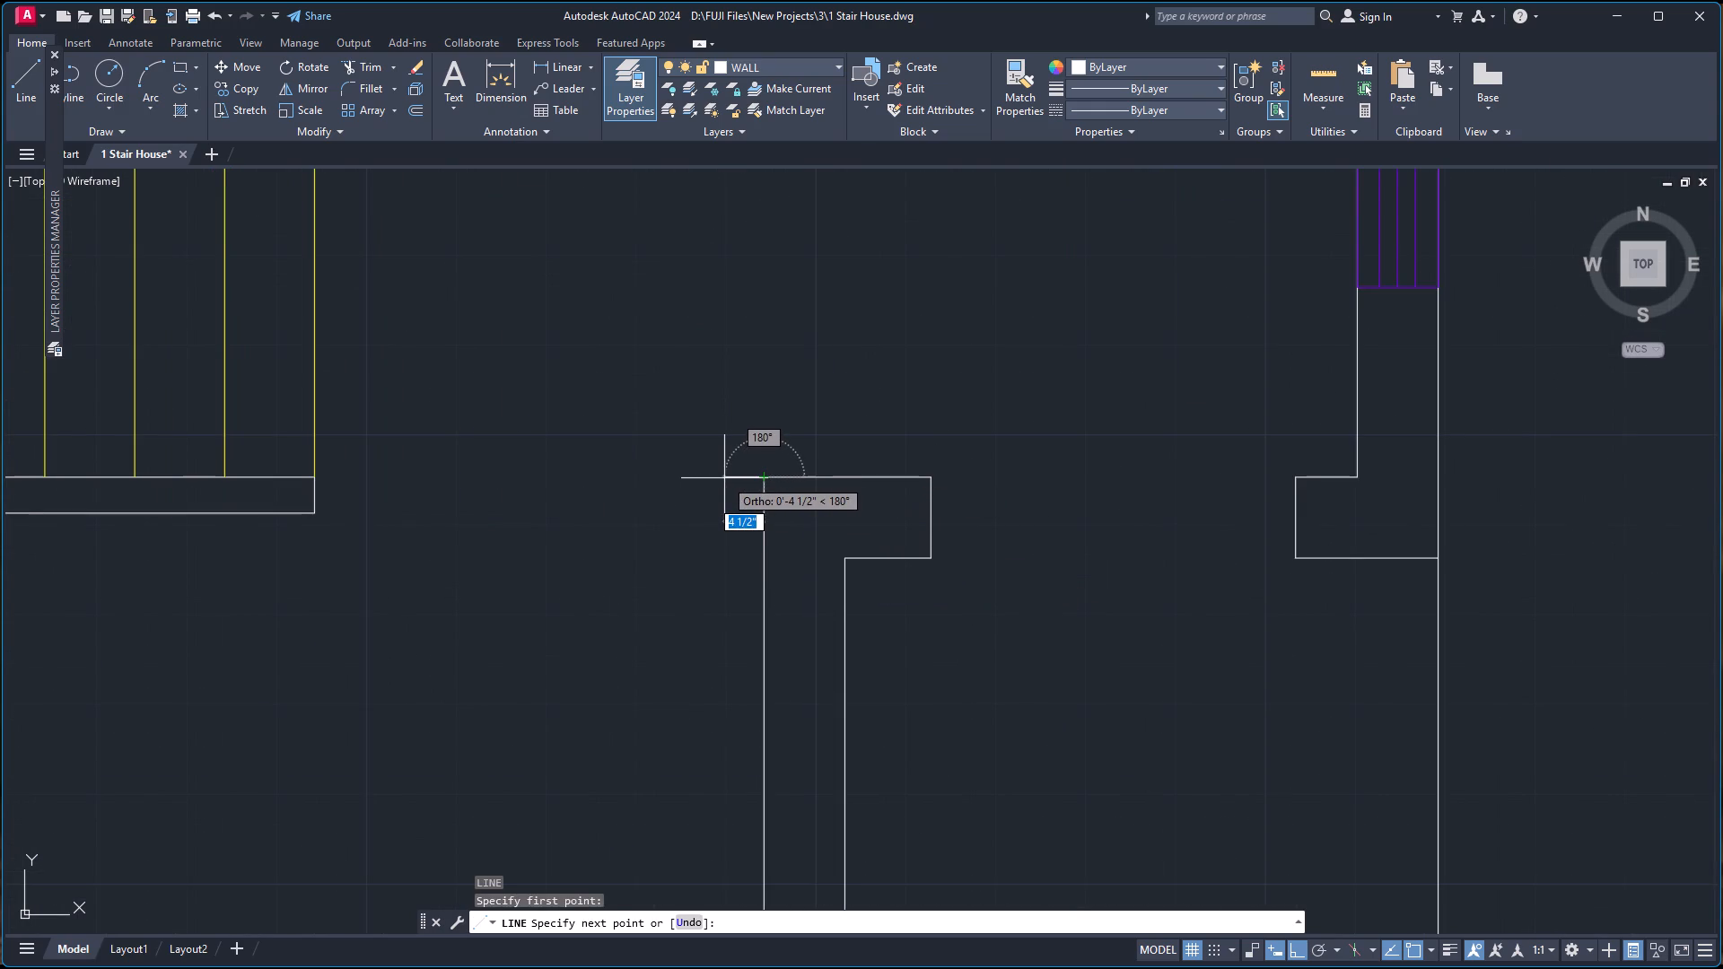
type("3'")
key("Return")
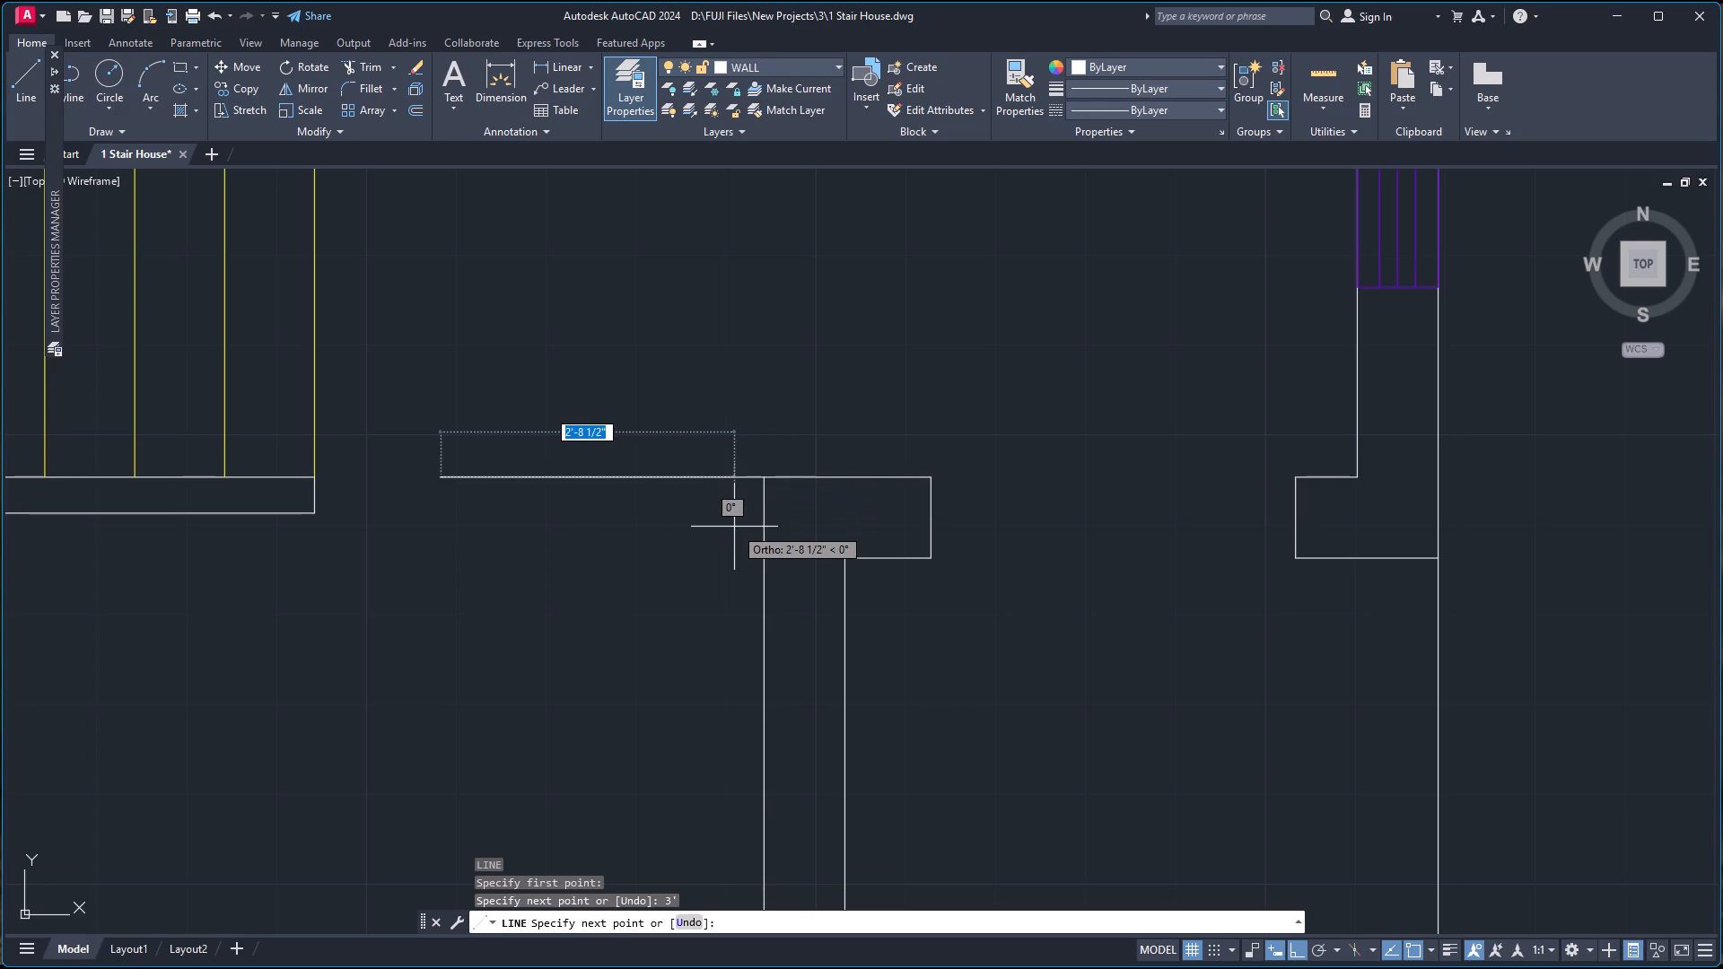
key("ctrl+z")
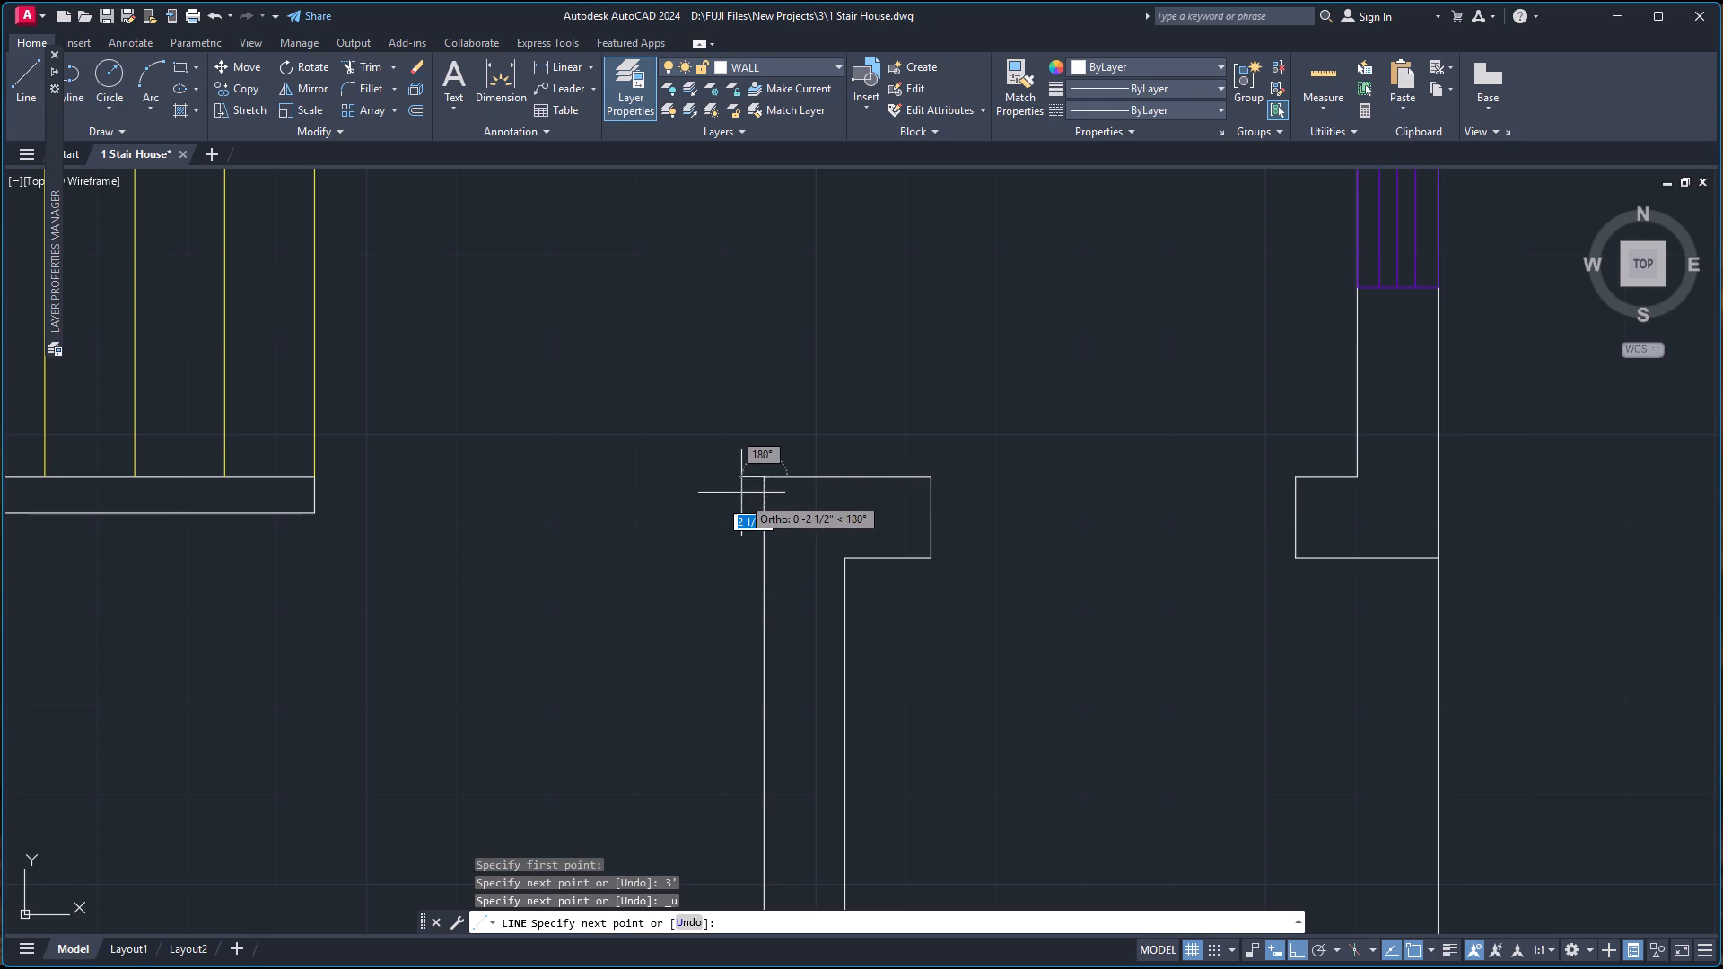
key("3")
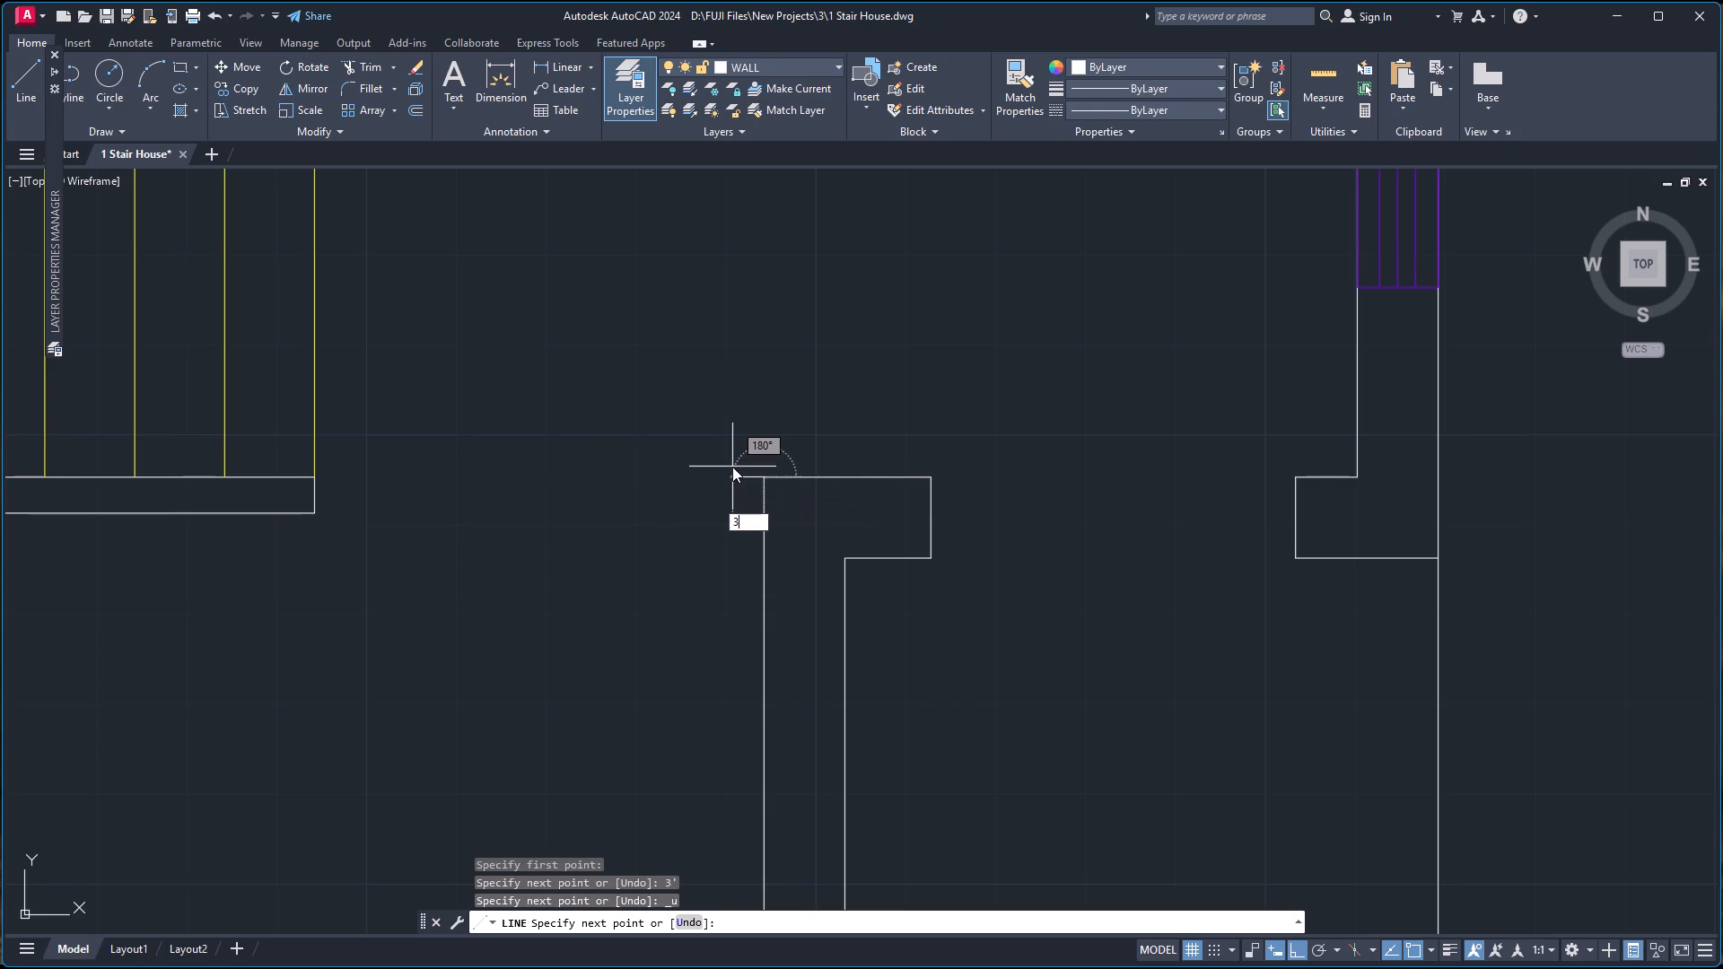
key("Return")
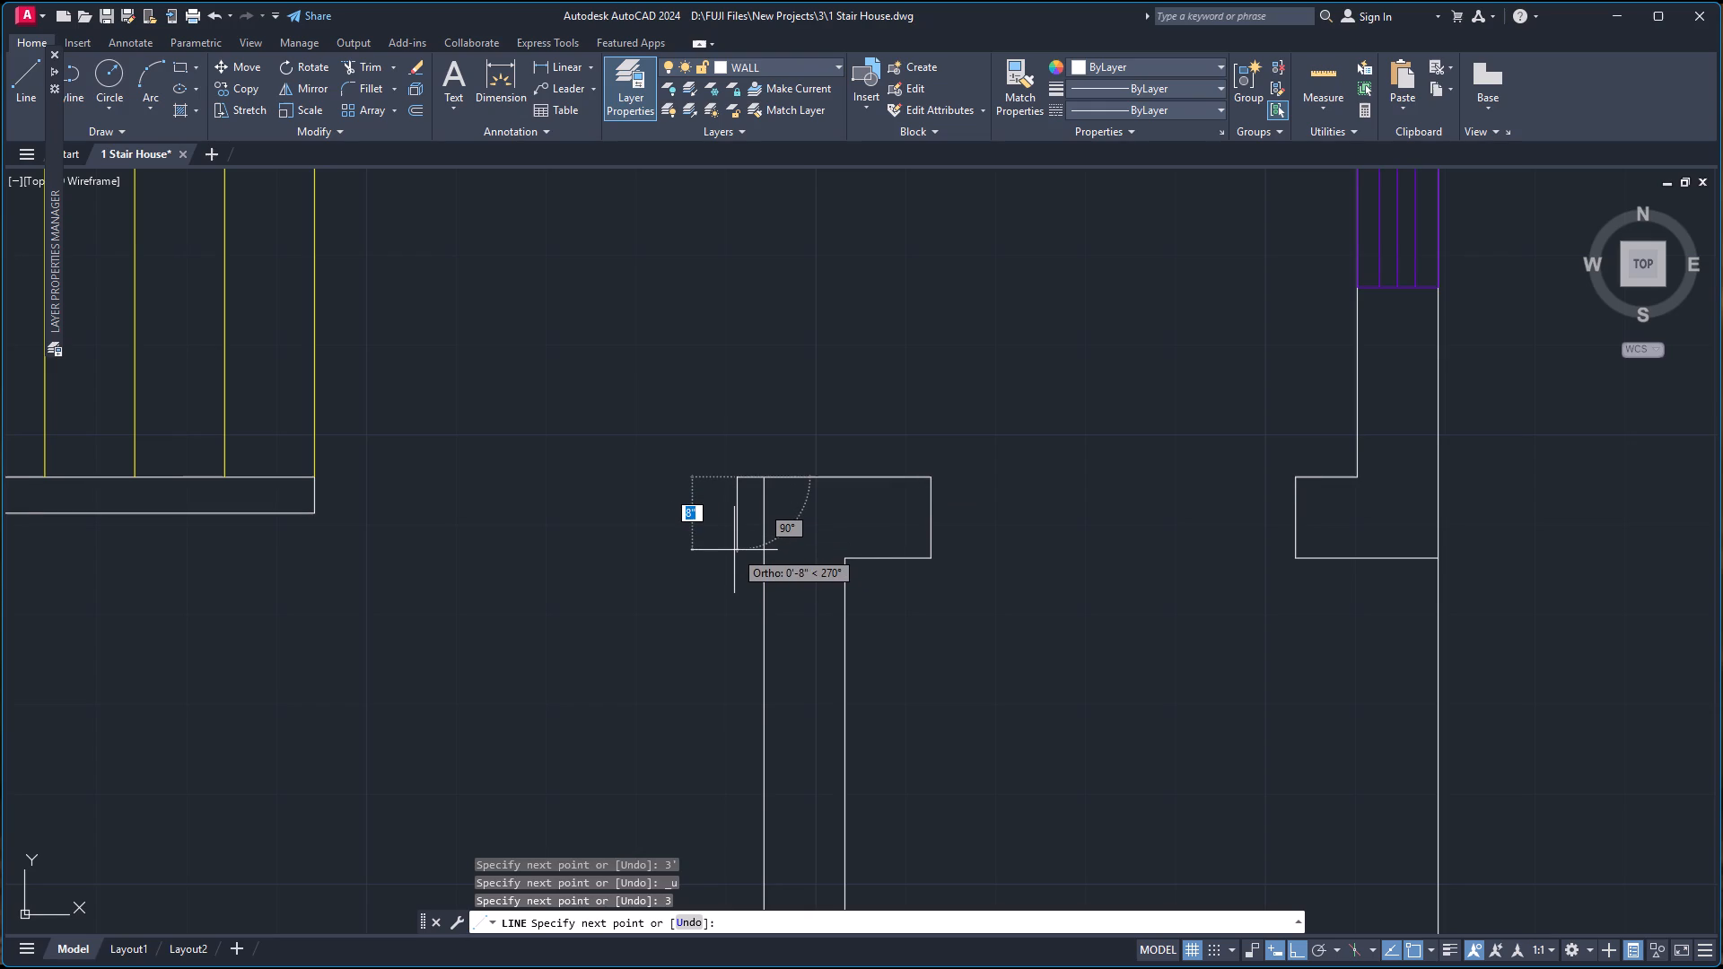
key("9")
key("Return")
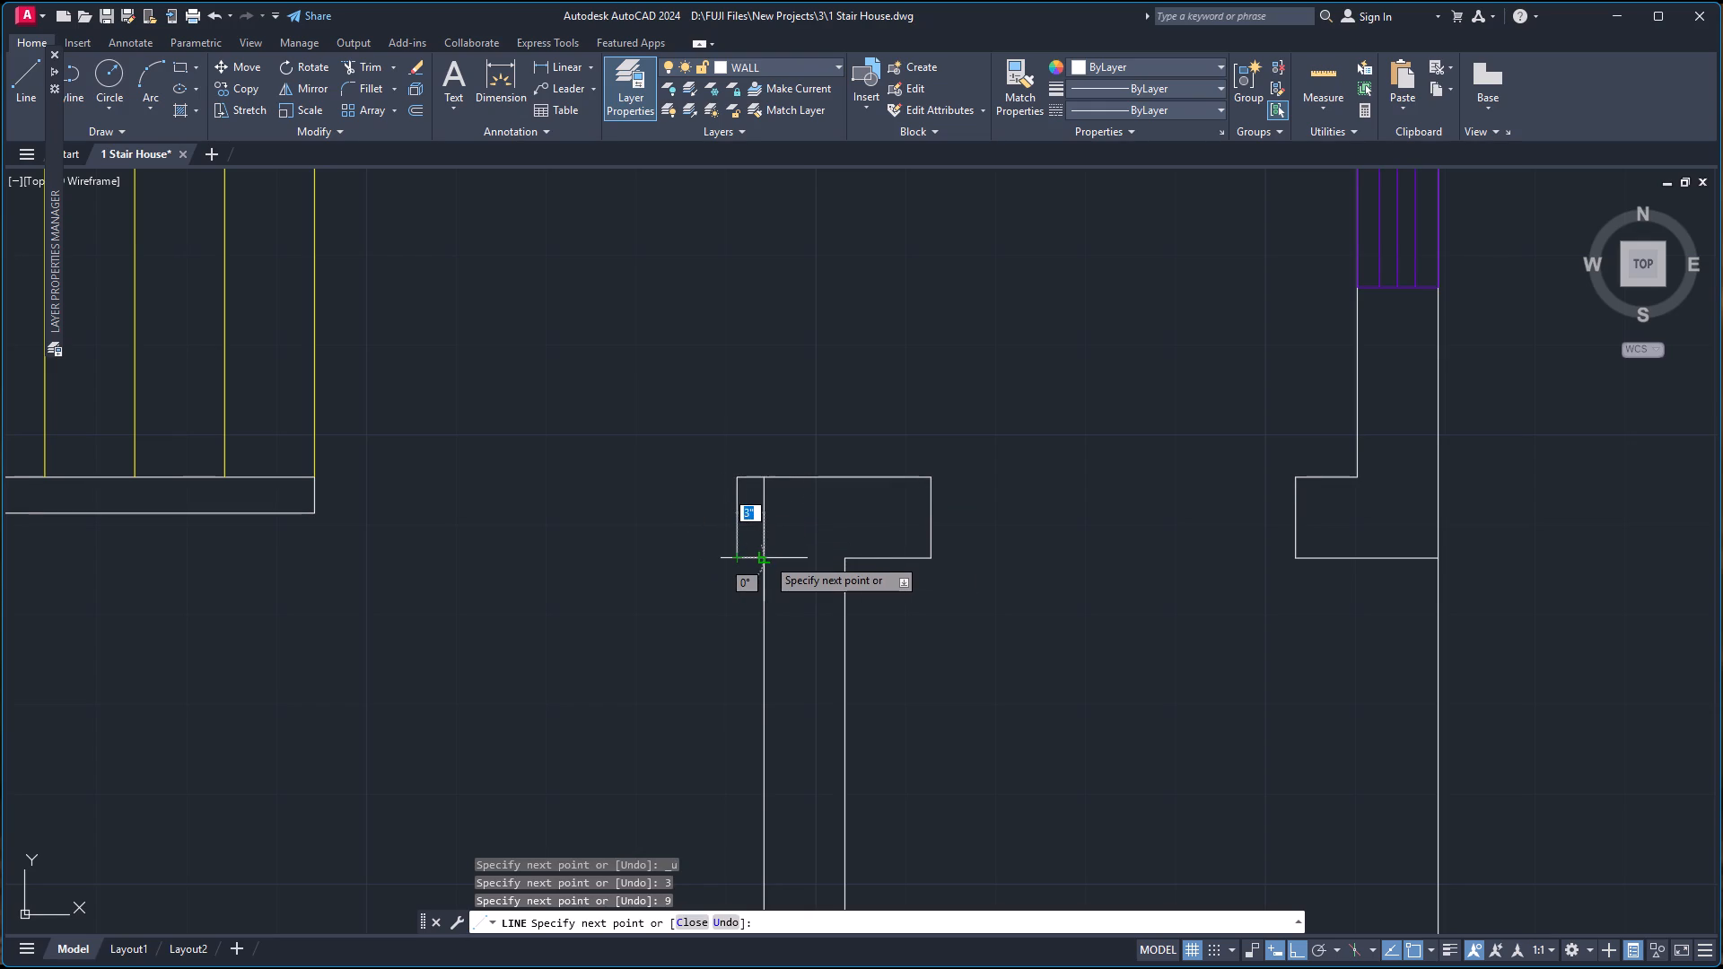
left_click(766, 557)
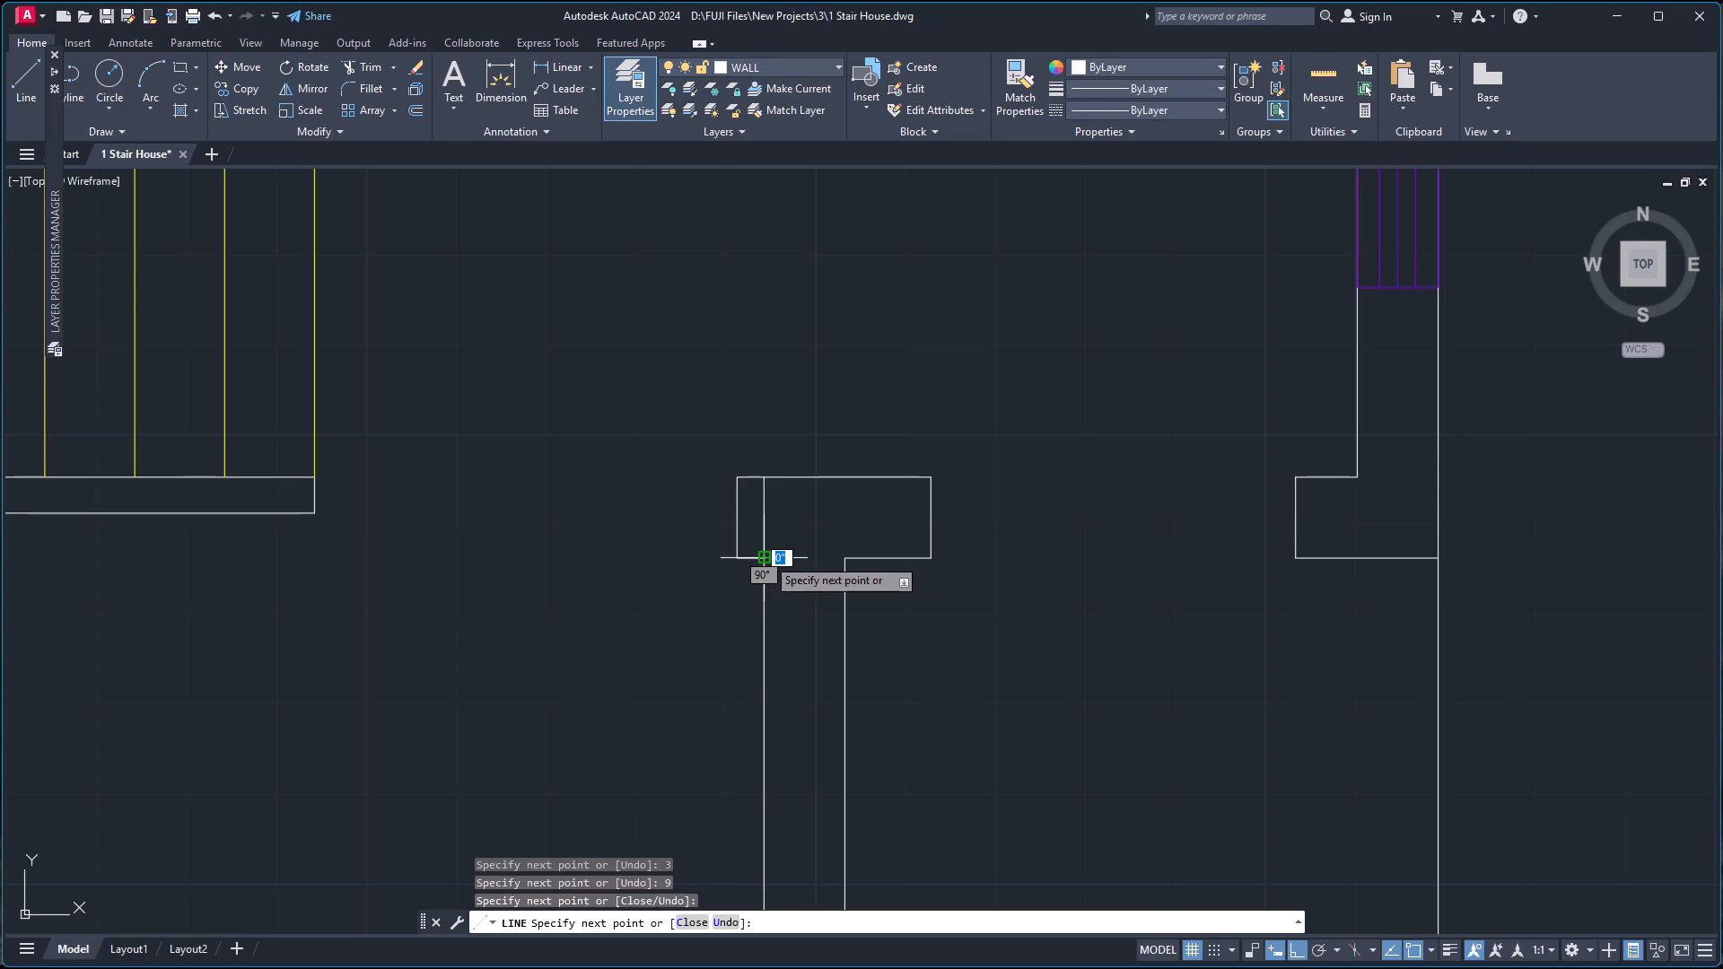
key("Escape")
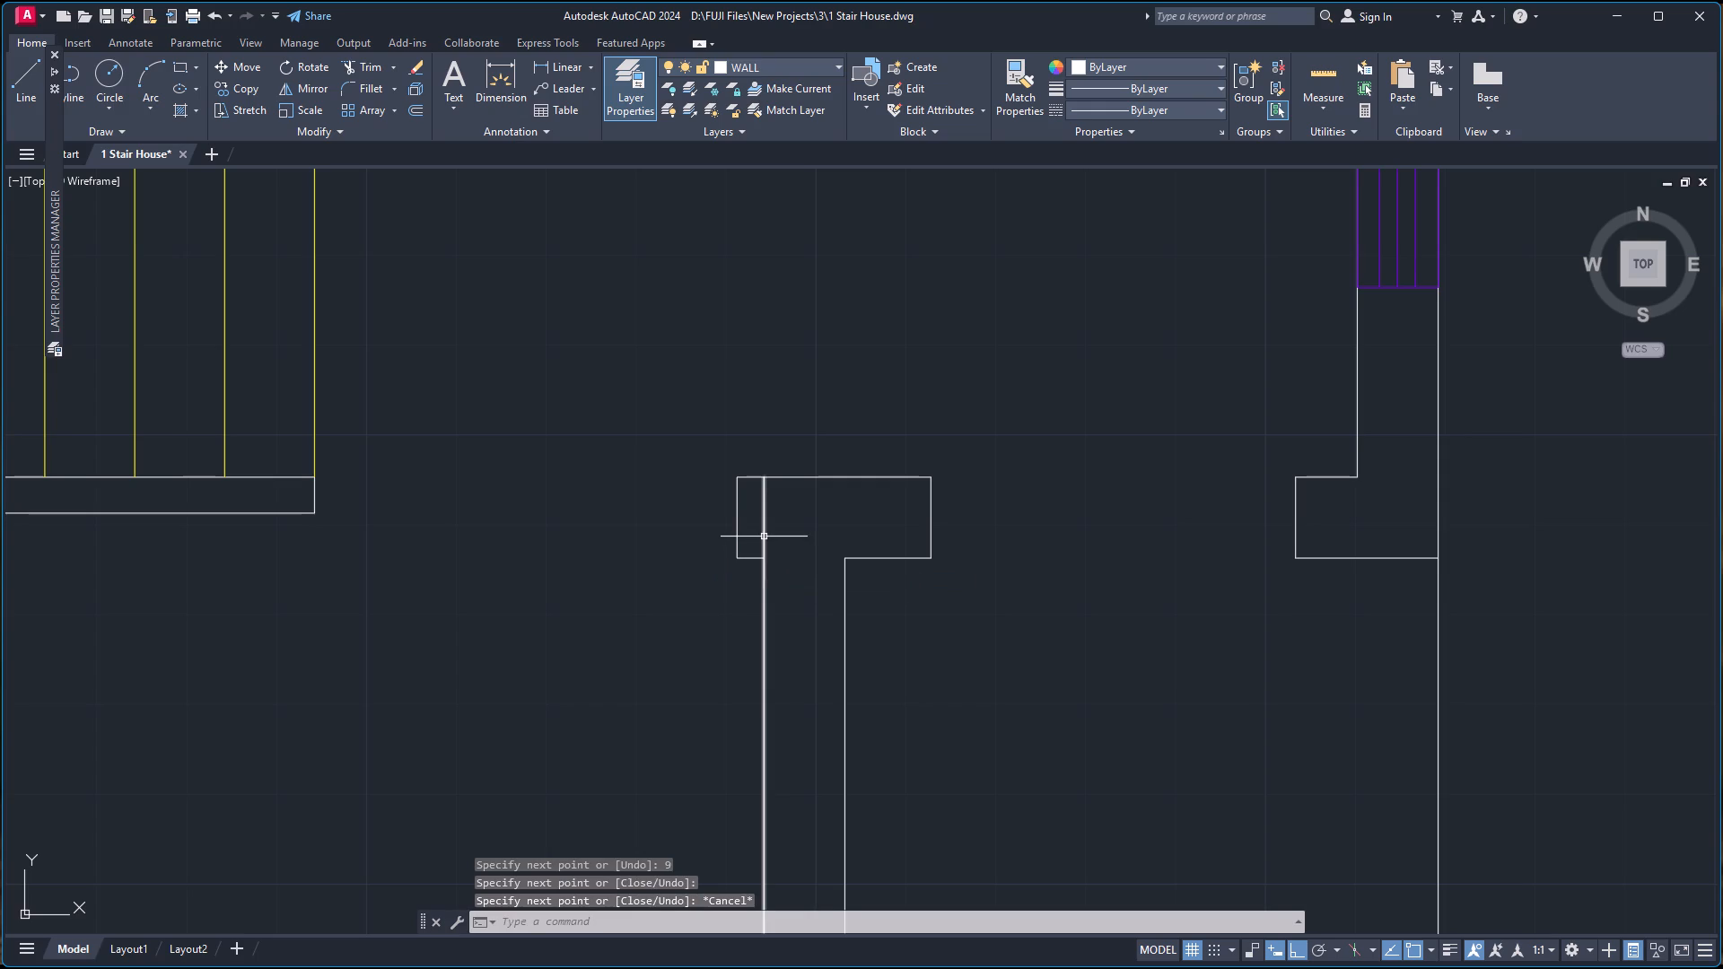
Trim the vertical wall line crossing between the new stub and the wall.
type("TR")
key("Return")
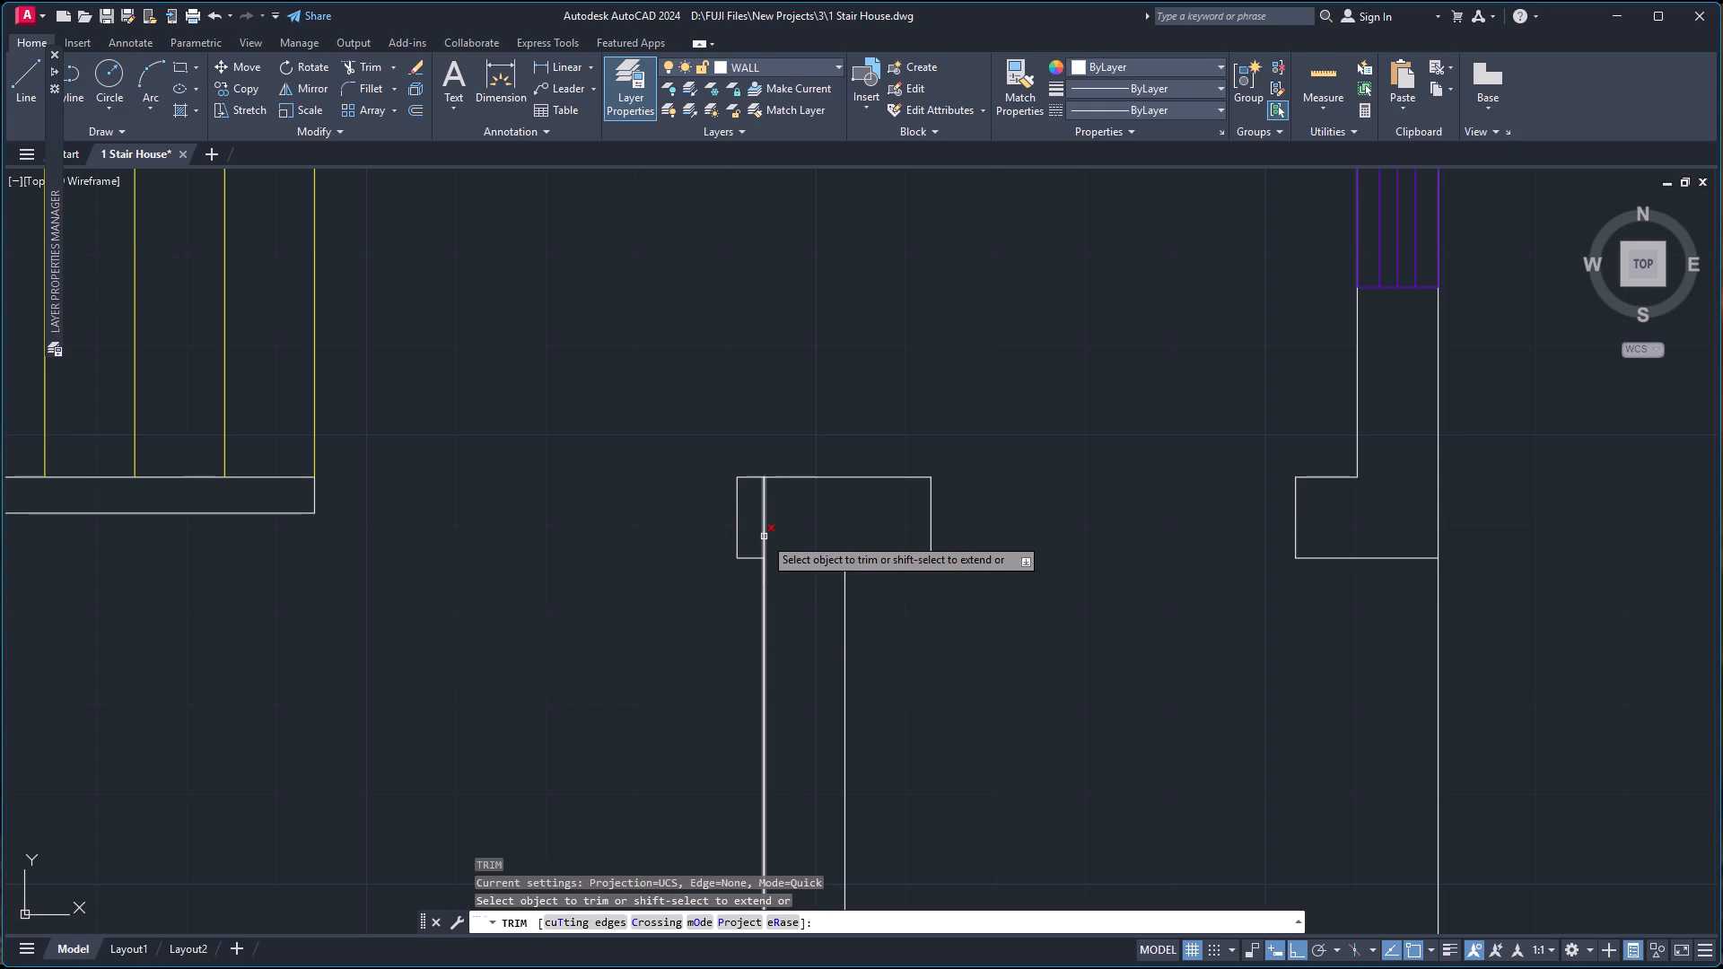
scroll(819, 515, "down", 1)
scroll(820, 514, "up", 1)
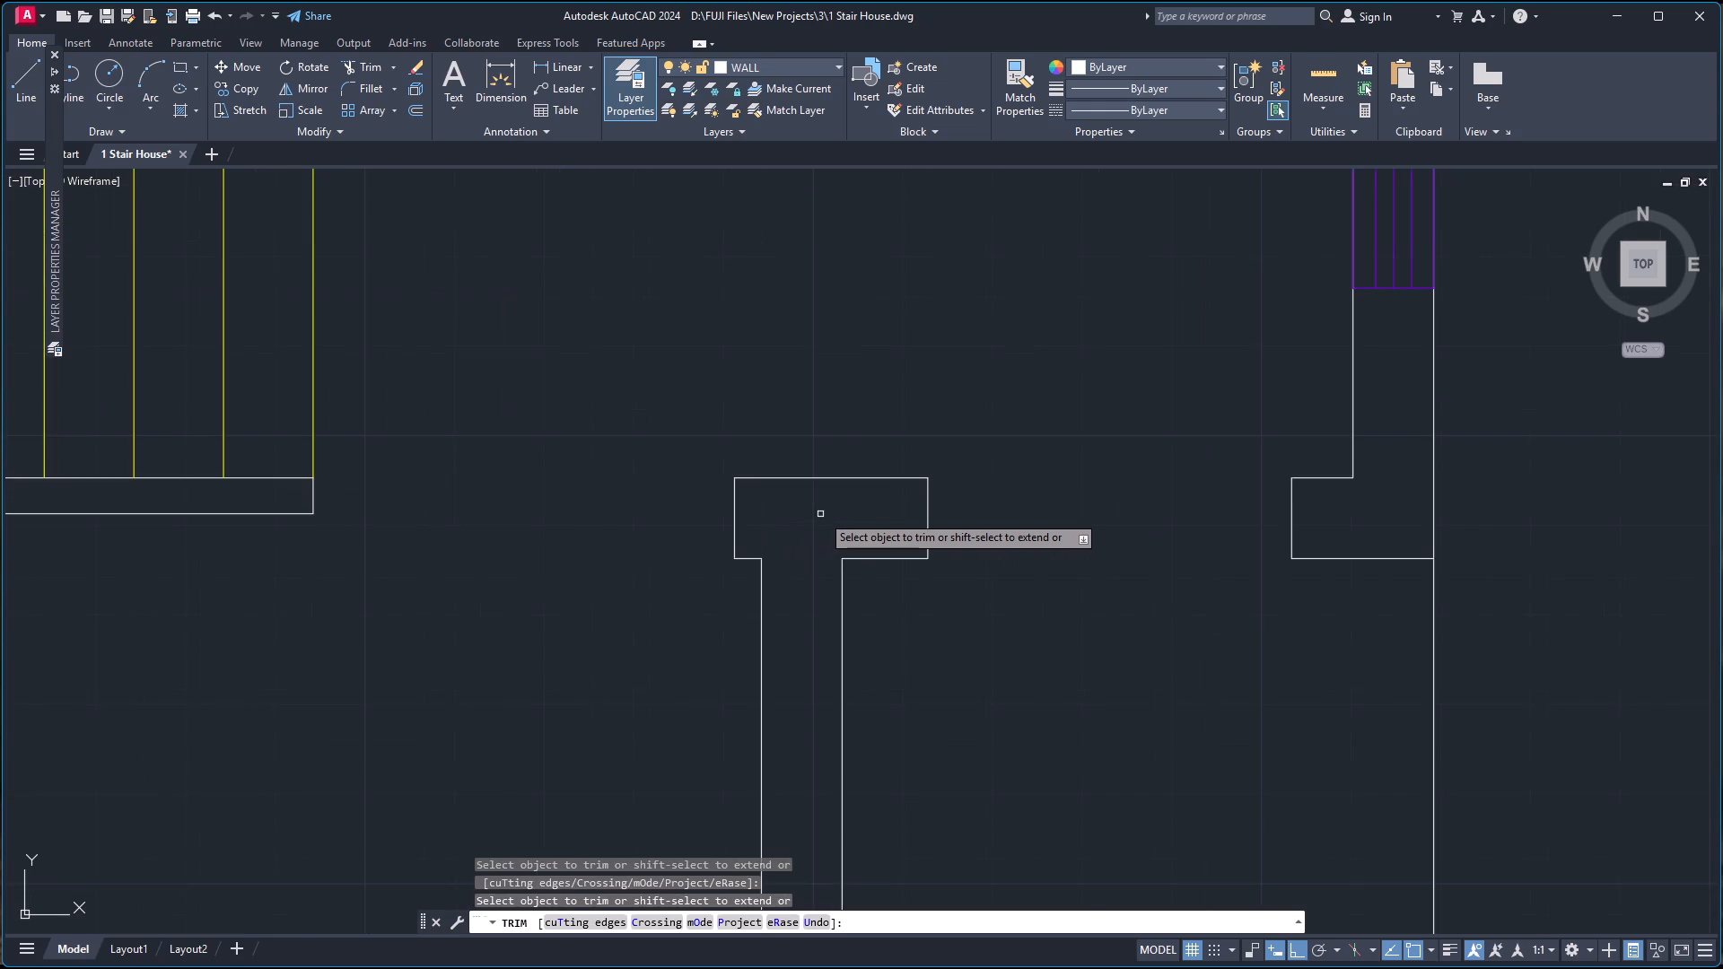
scroll(820, 514, "up", 1)
key("Escape")
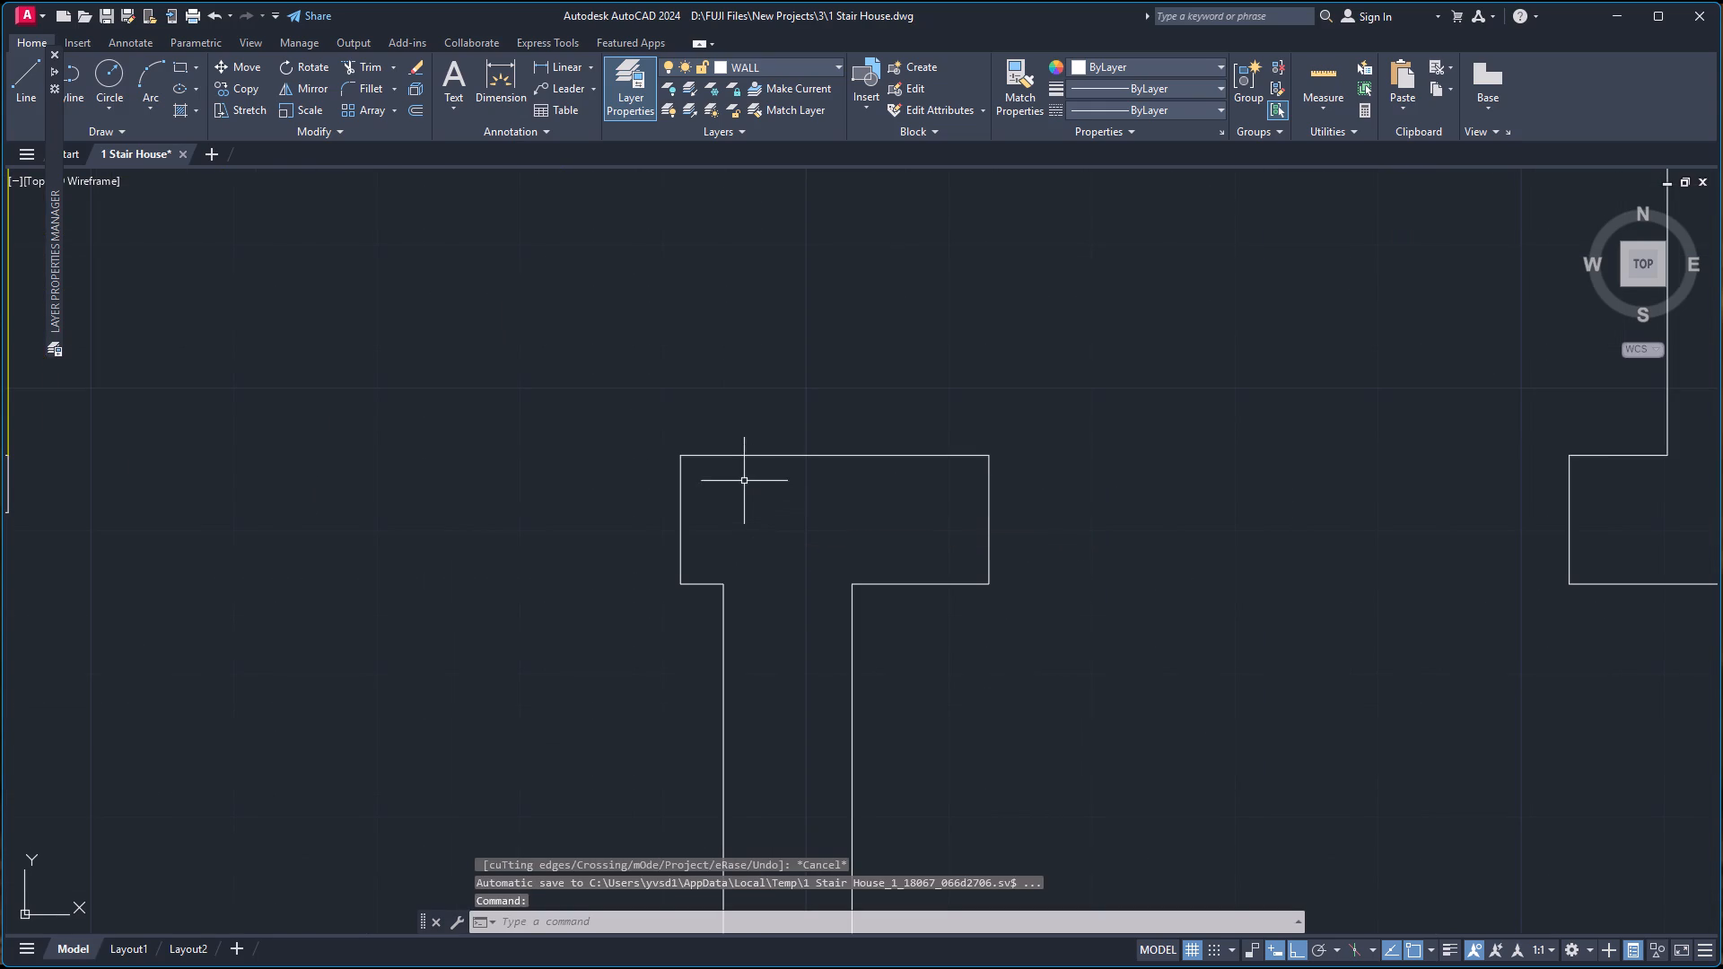
Join the stub's 3" top edge with the adjoining wall's top line into one line.
left_click(715, 455)
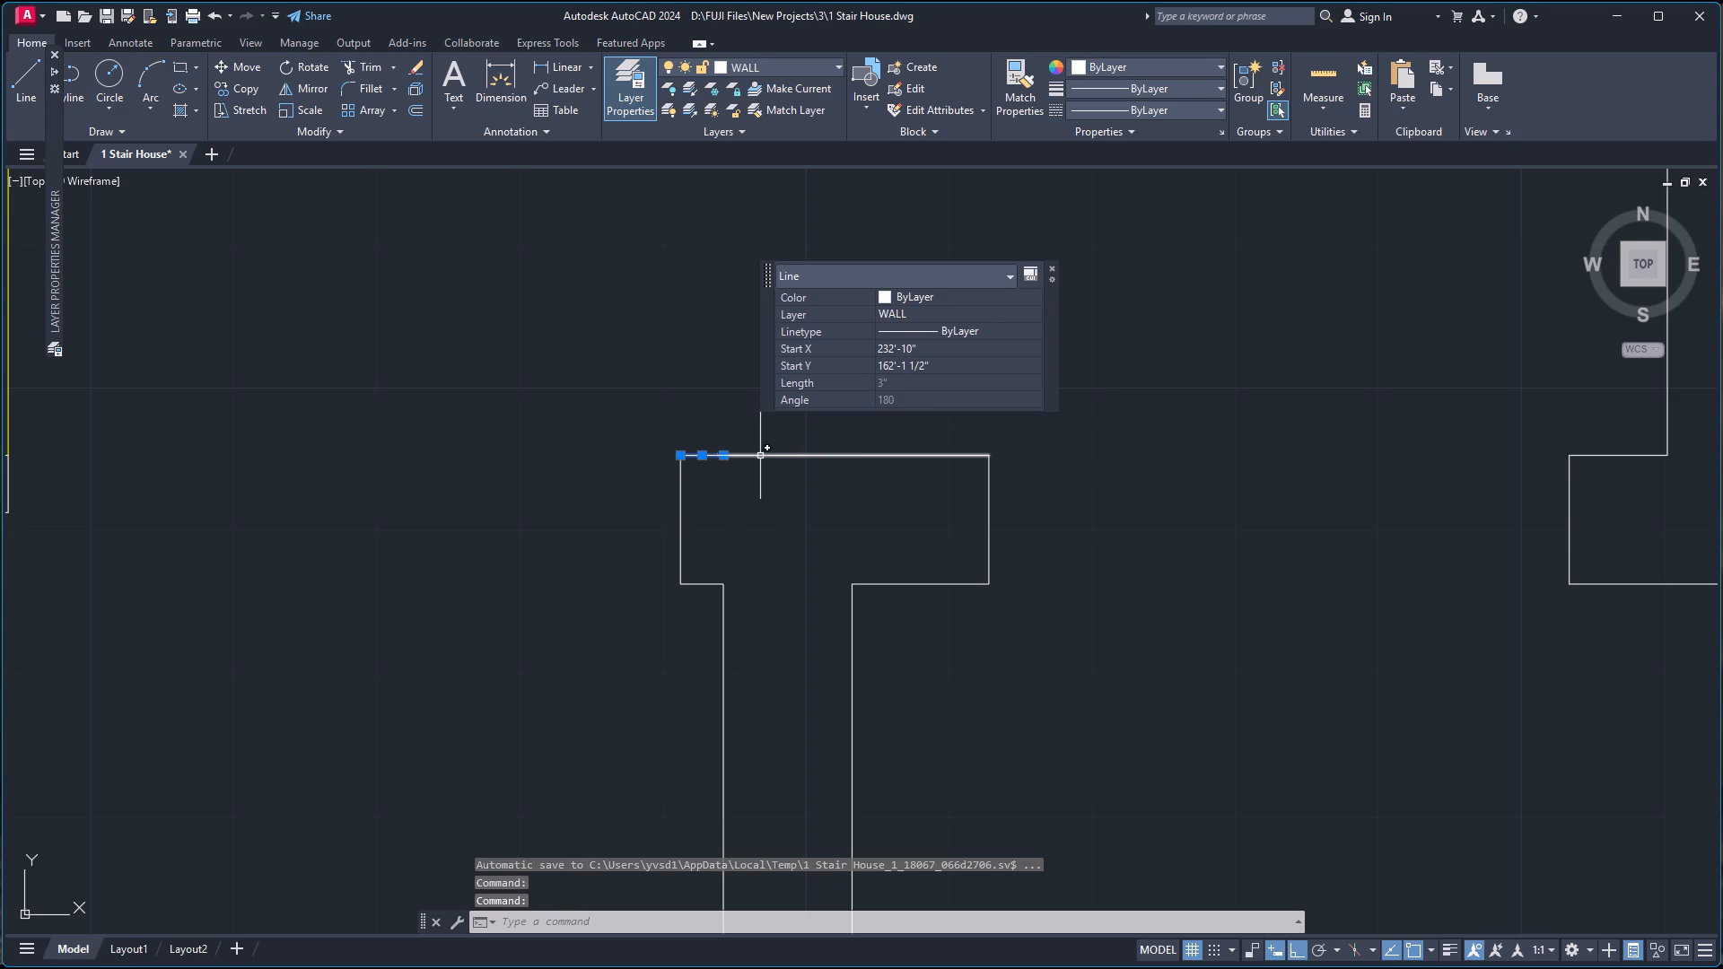
left_click(761, 457)
key("j")
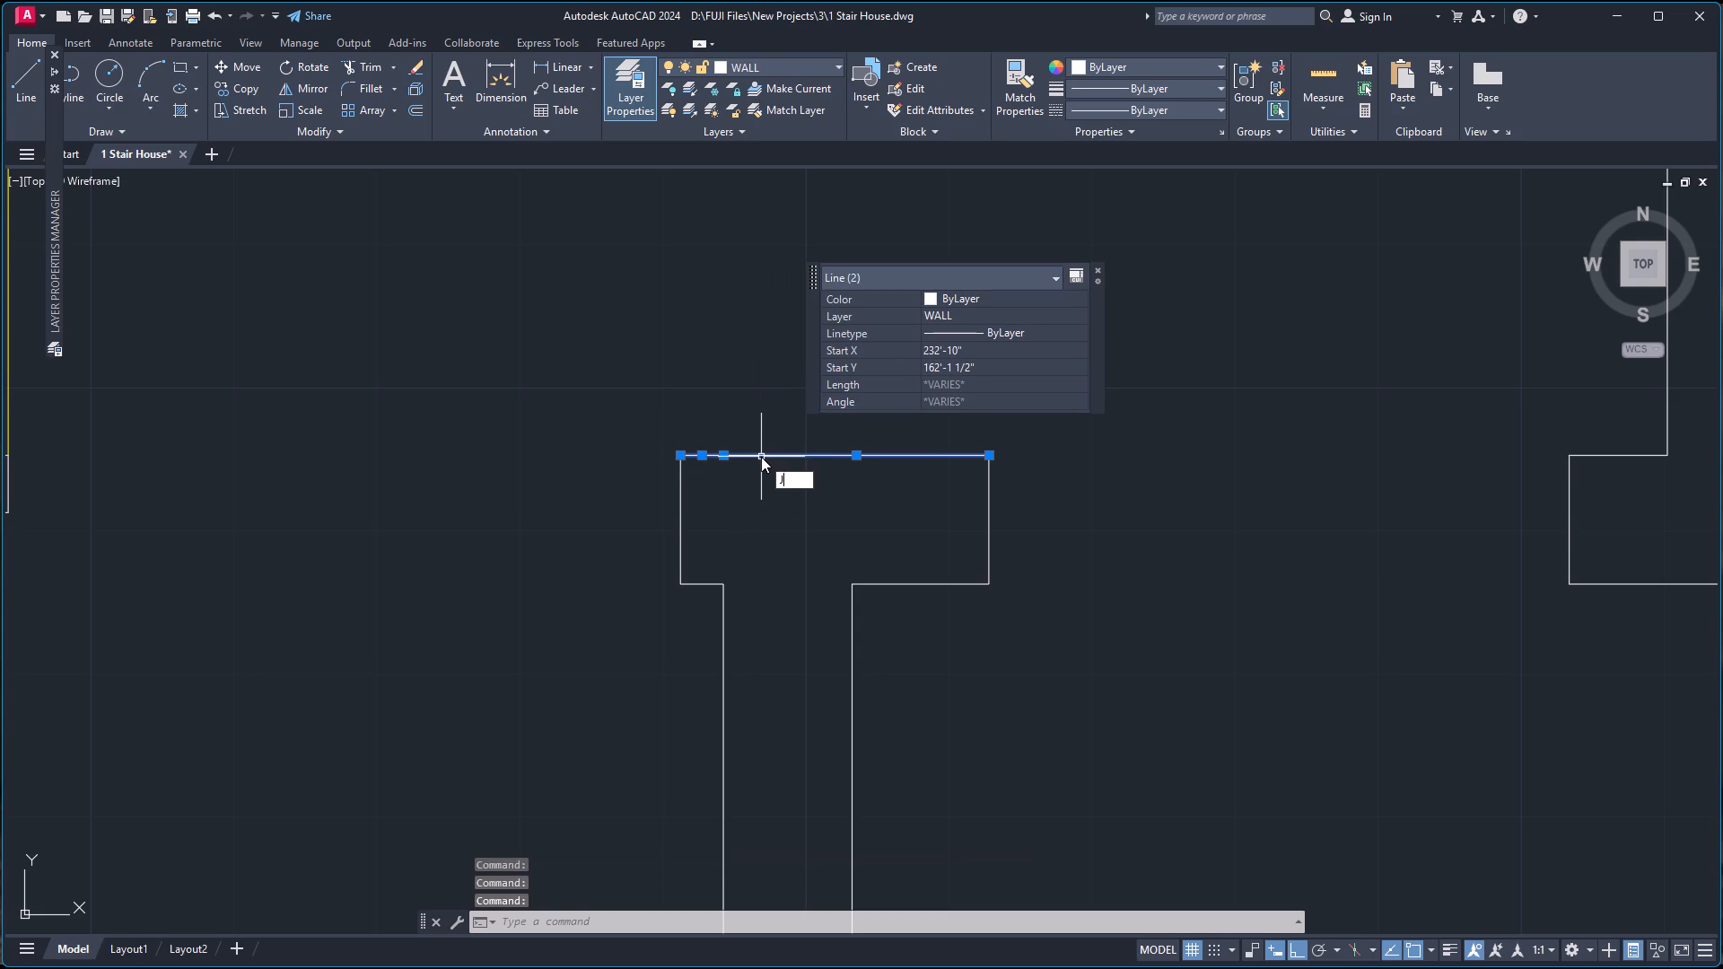
key("Return")
scroll(766, 454, "down", 4)
scroll(935, 338, "down", 4)
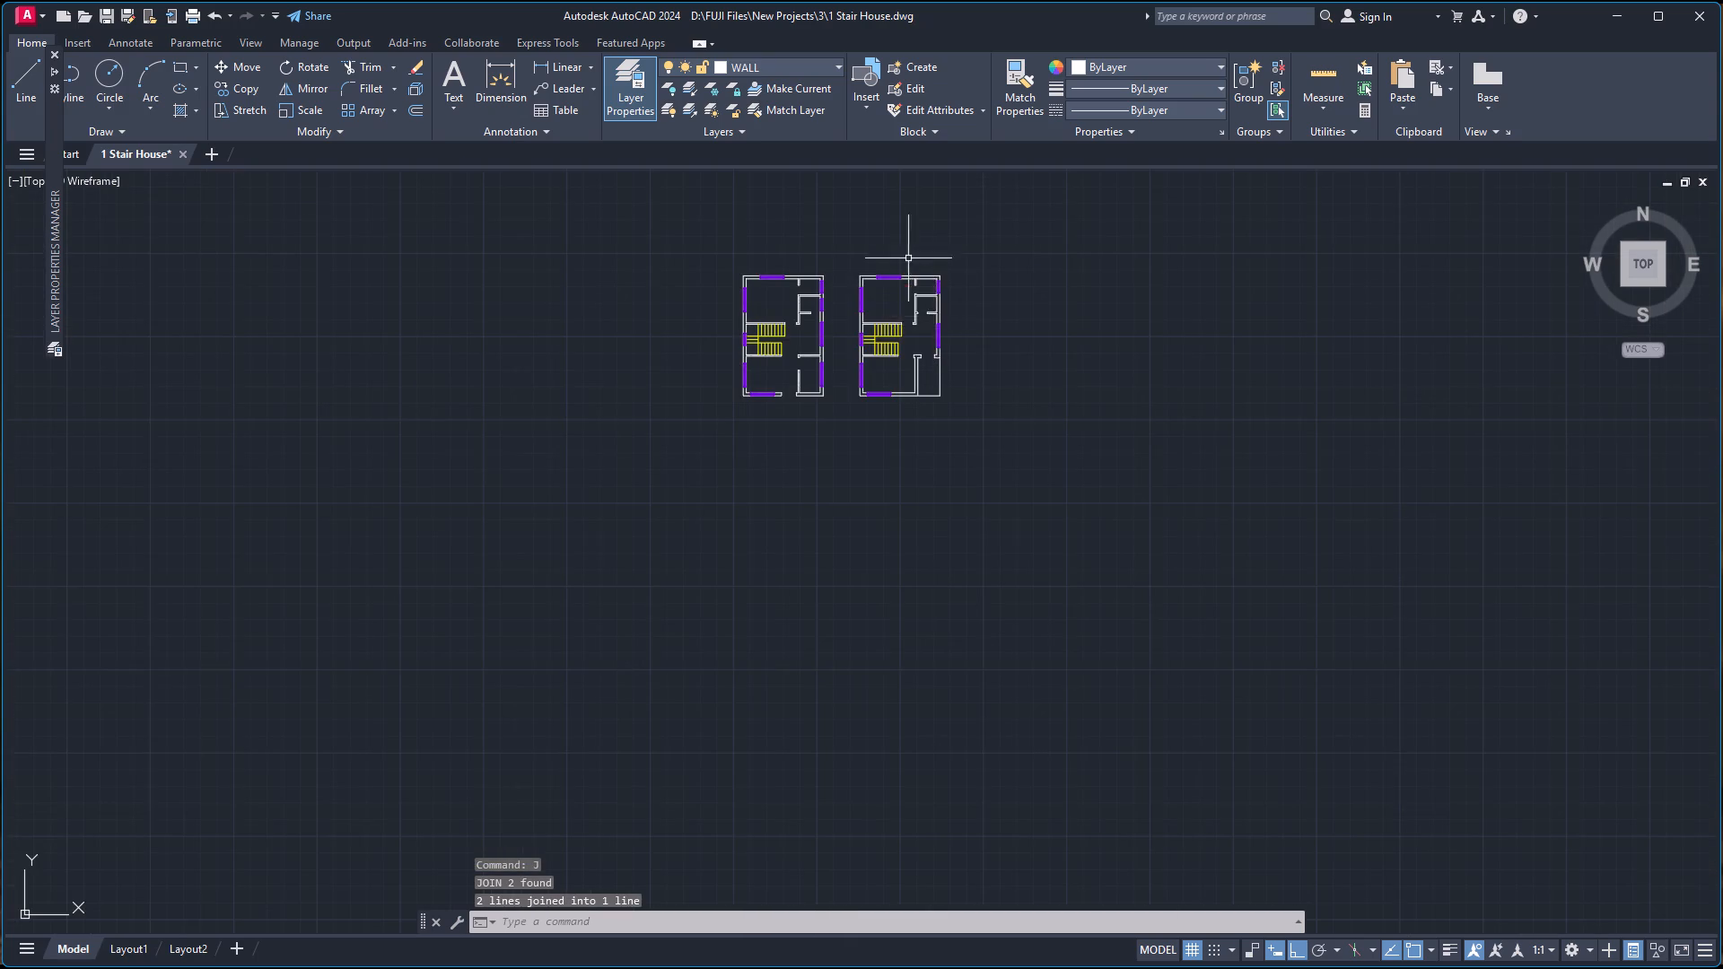
Measure the clear distances in and around the duplicate plan's upper-right small room.
scroll(898, 249, "up", 3)
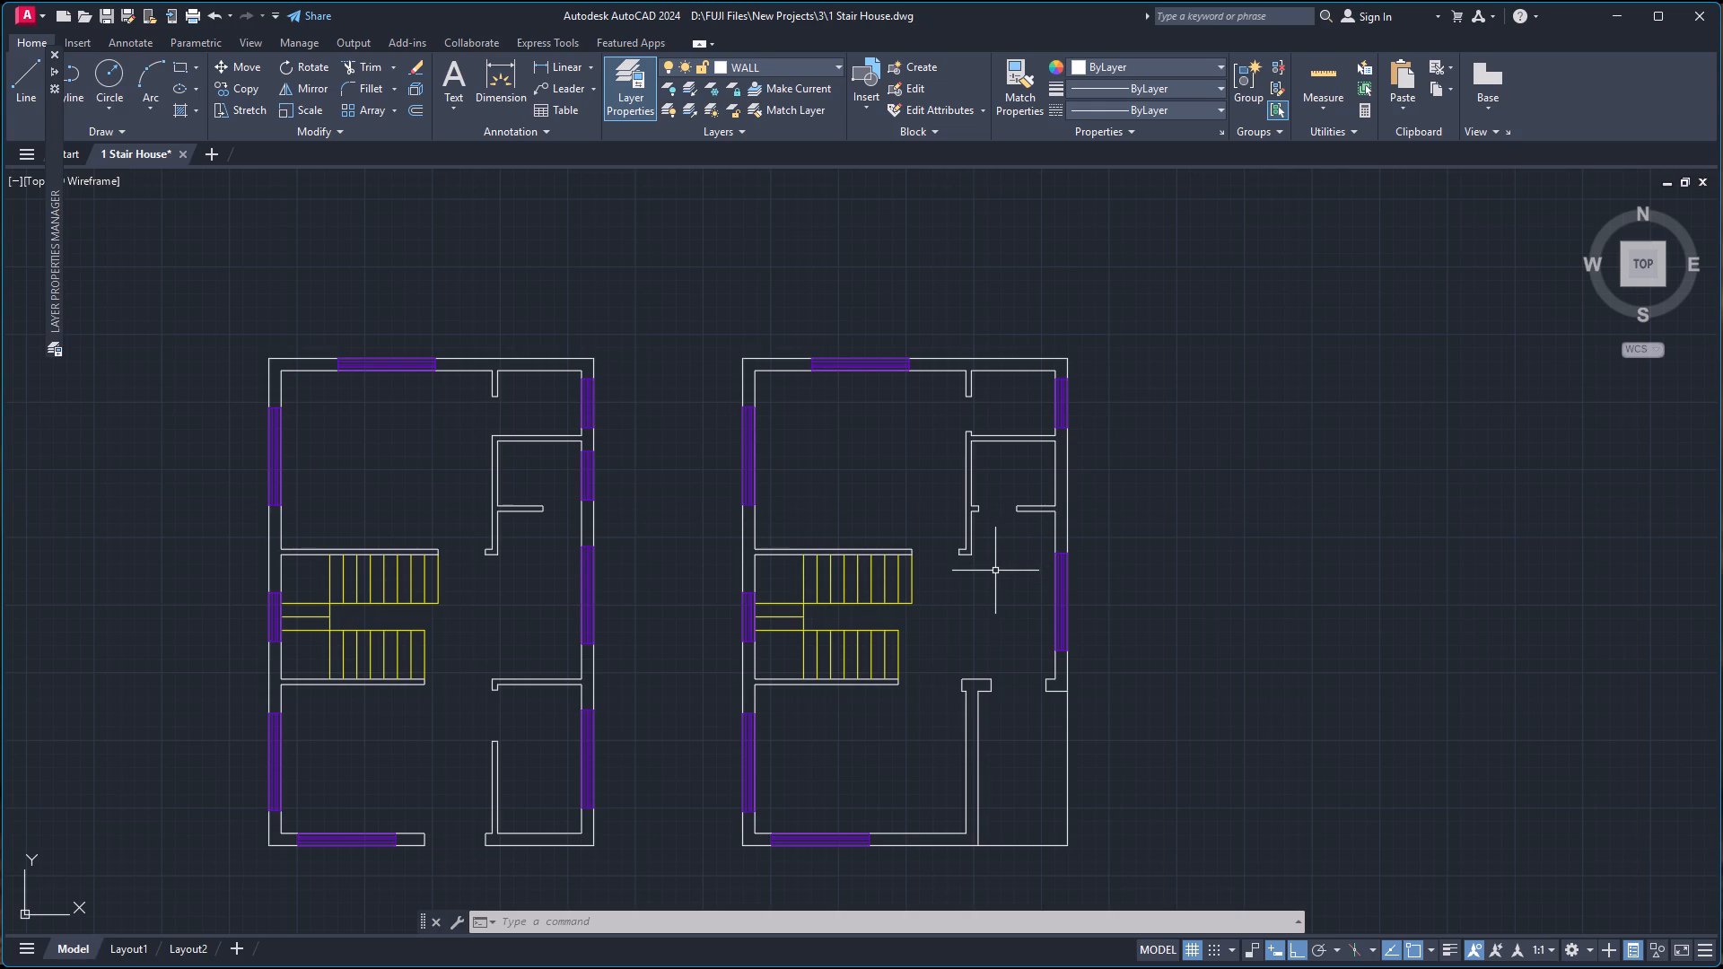
scroll(775, 619, "down", 2)
scroll(744, 631, "up", 2)
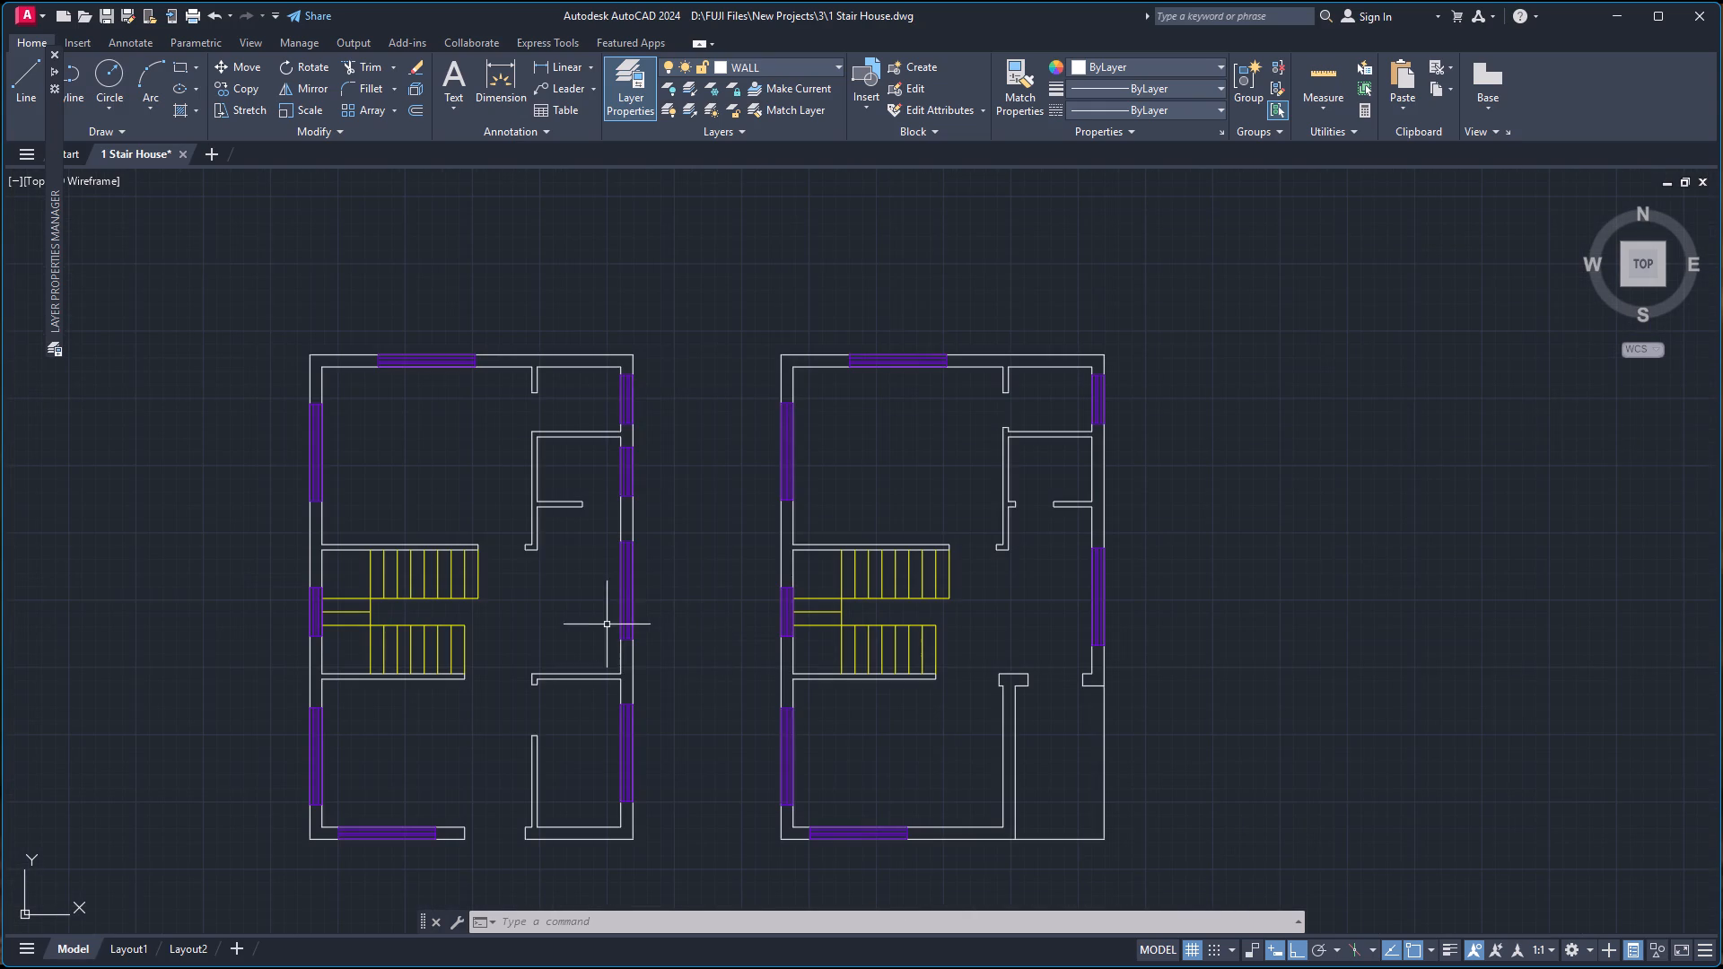
left_click(1323, 68)
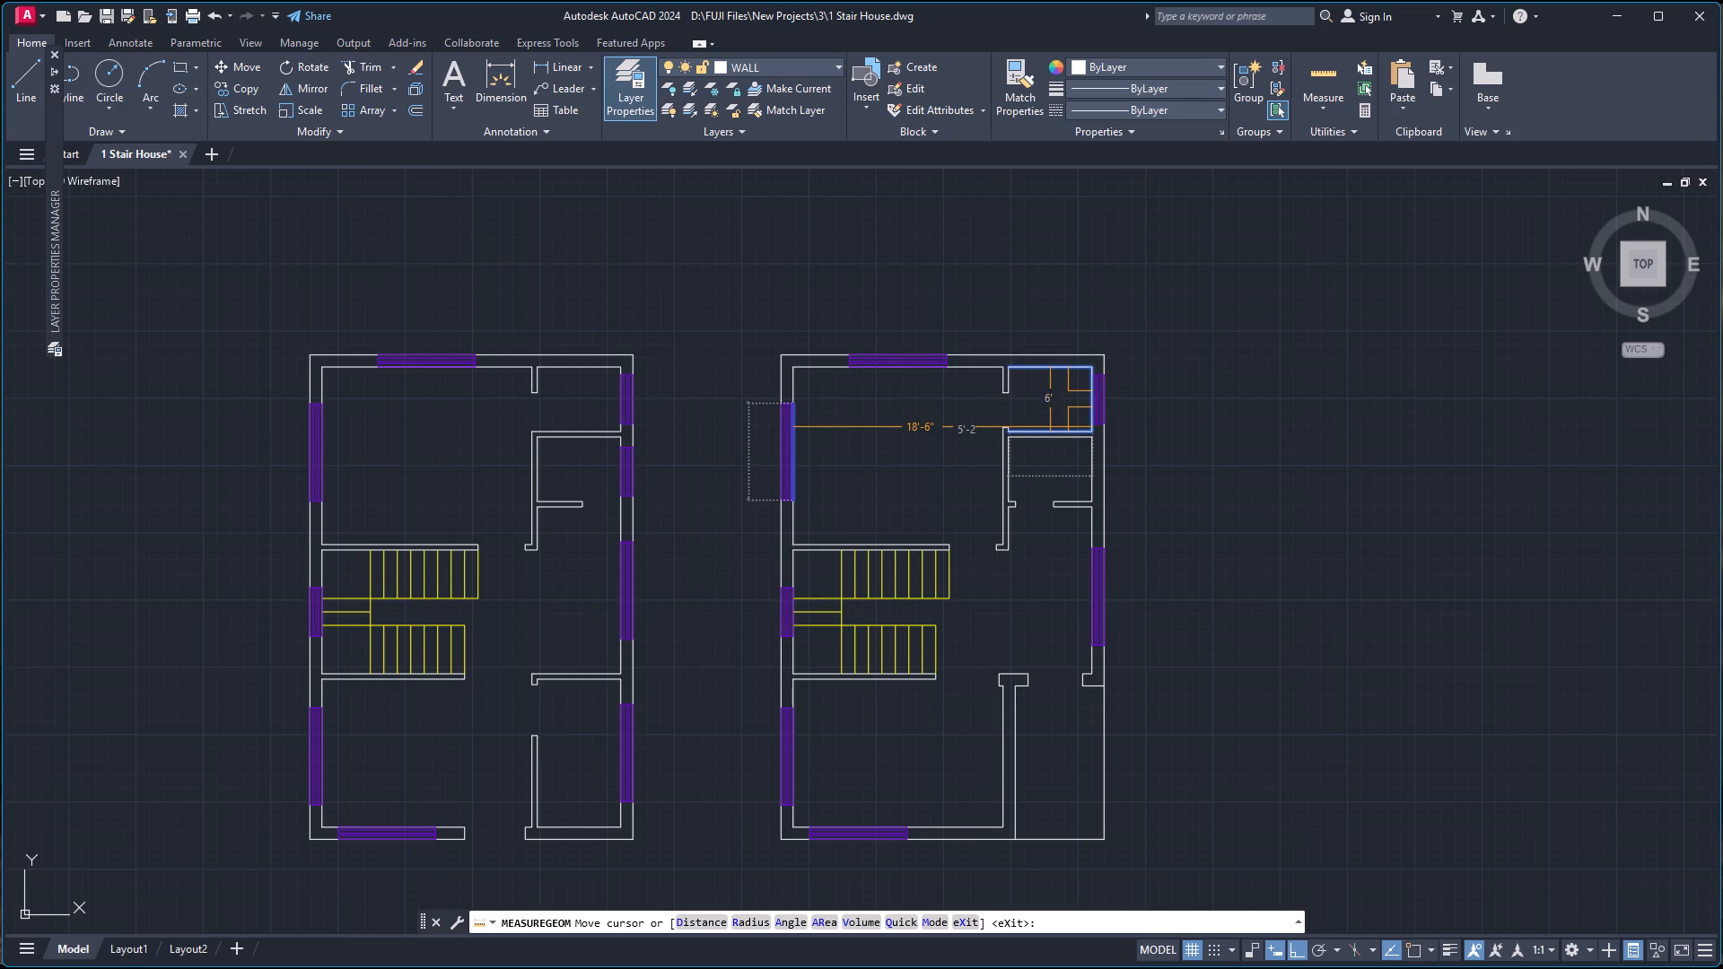
scroll(1050, 429, "up", 1)
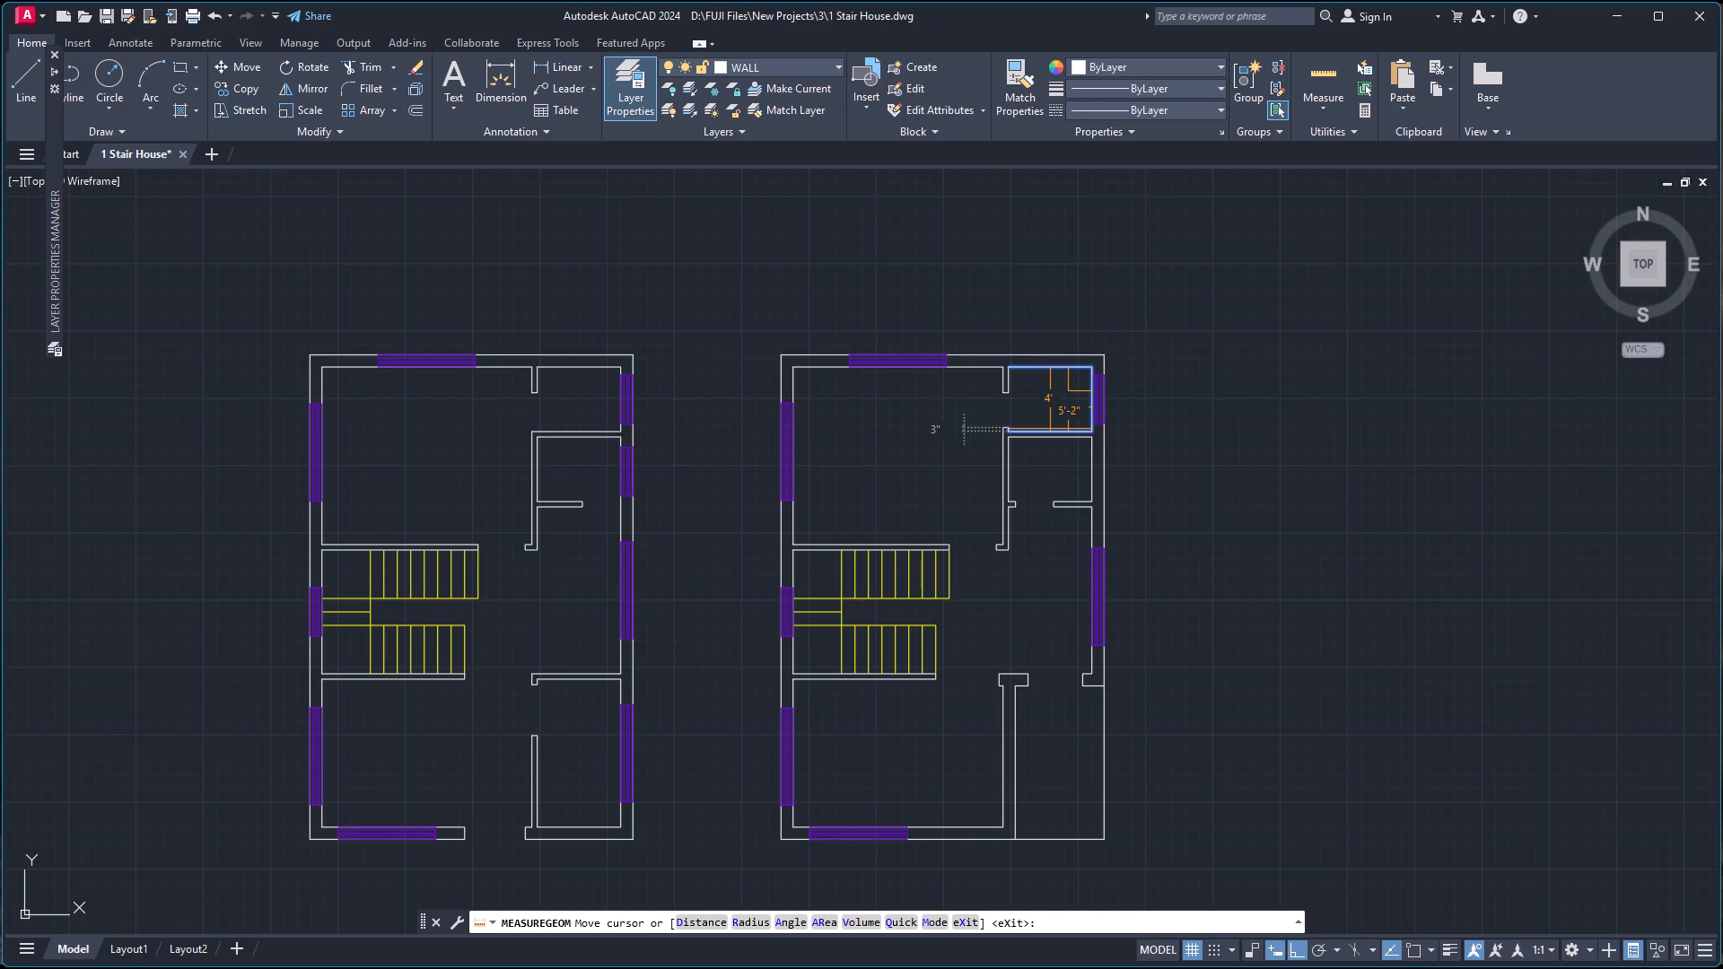
key("Escape")
Delete the duplicate's upper-right small-room partition lines: the full upper partition, both stubs of the lower partition and their end caps.
left_click(1053, 421)
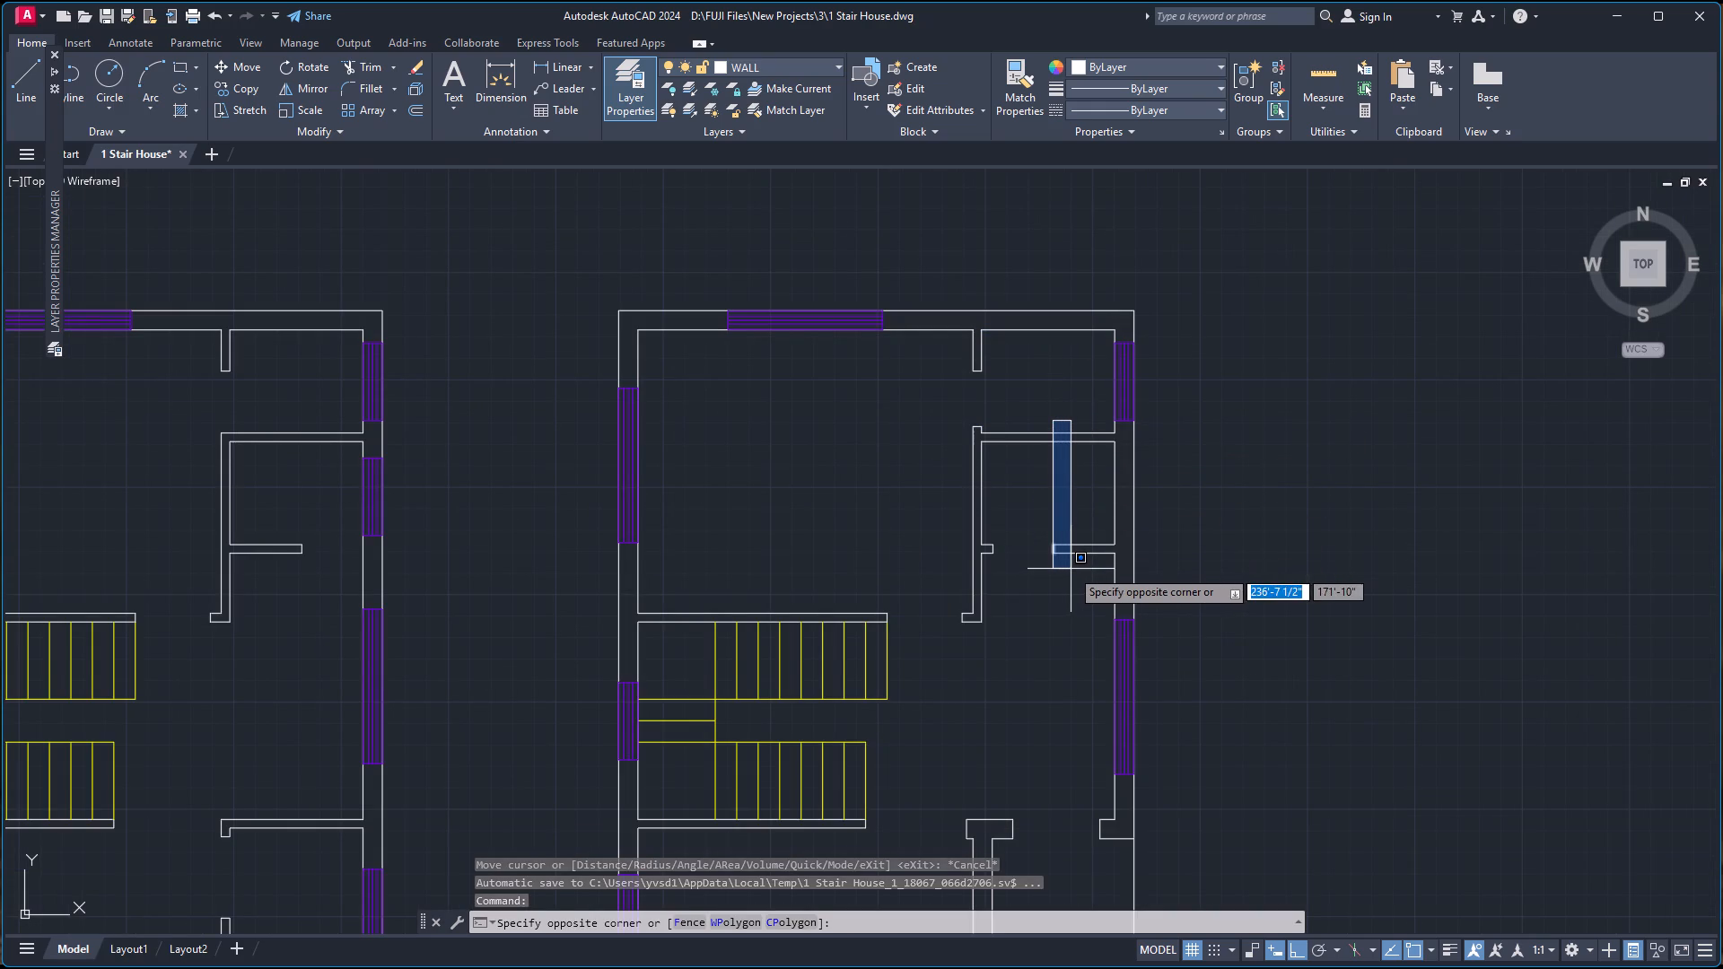
left_click(989, 592)
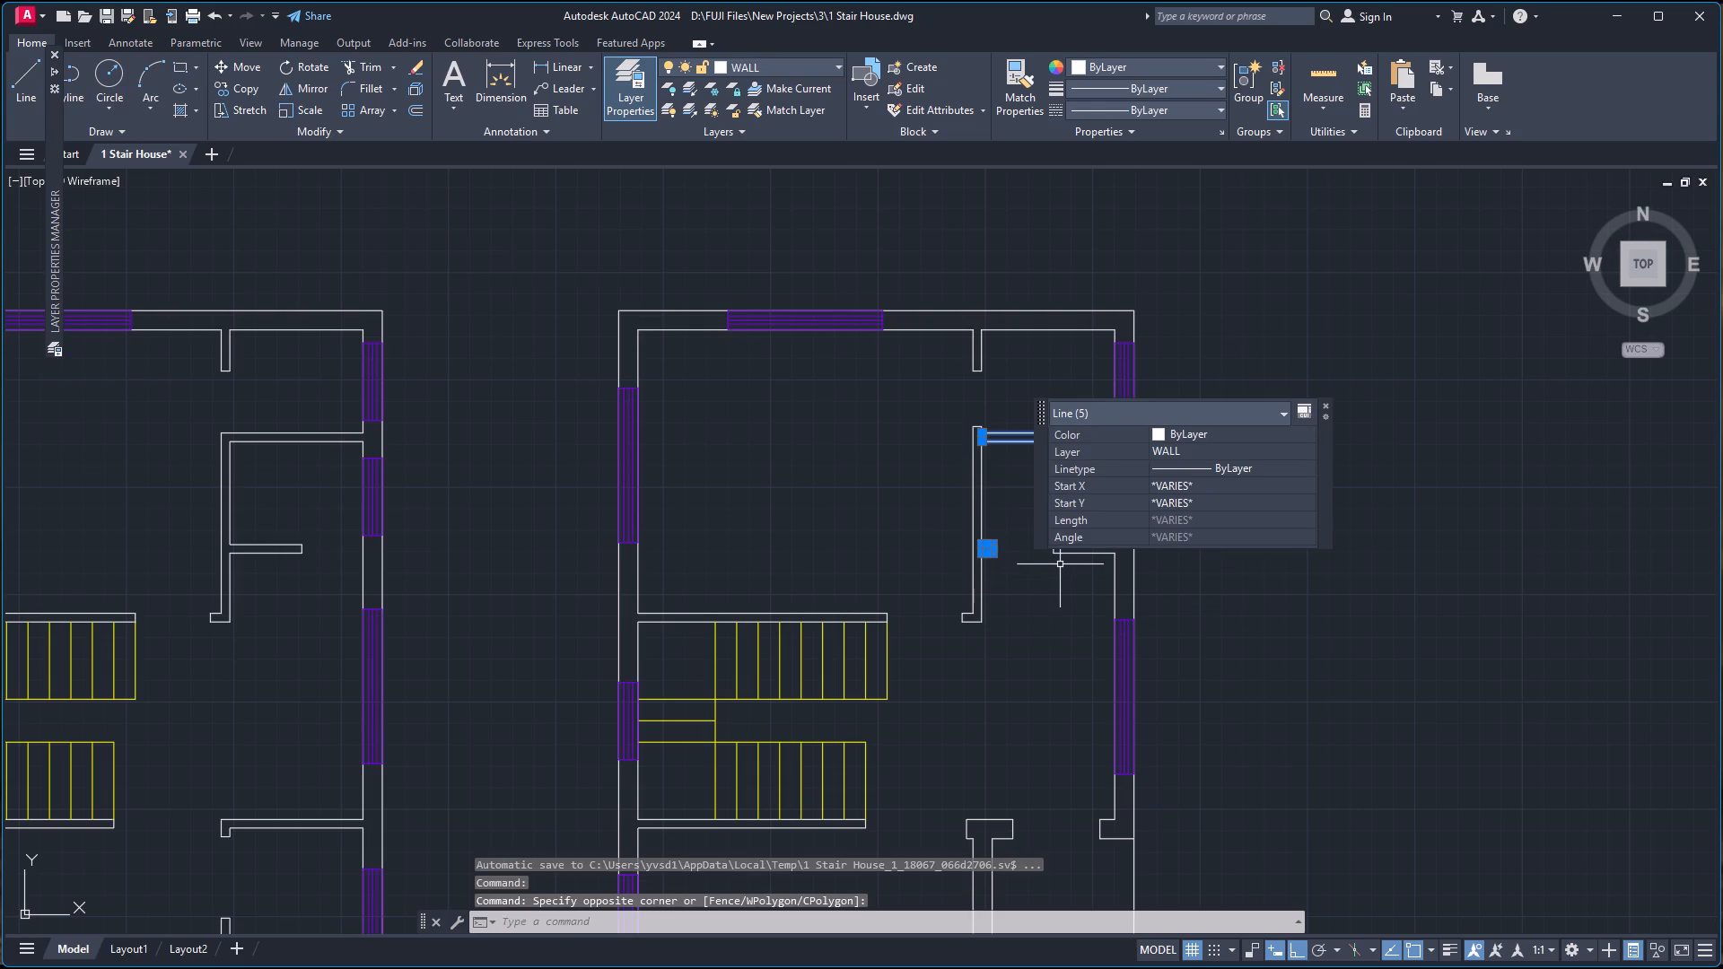
key("BackSpace")
key("Delete")
left_click(1077, 498)
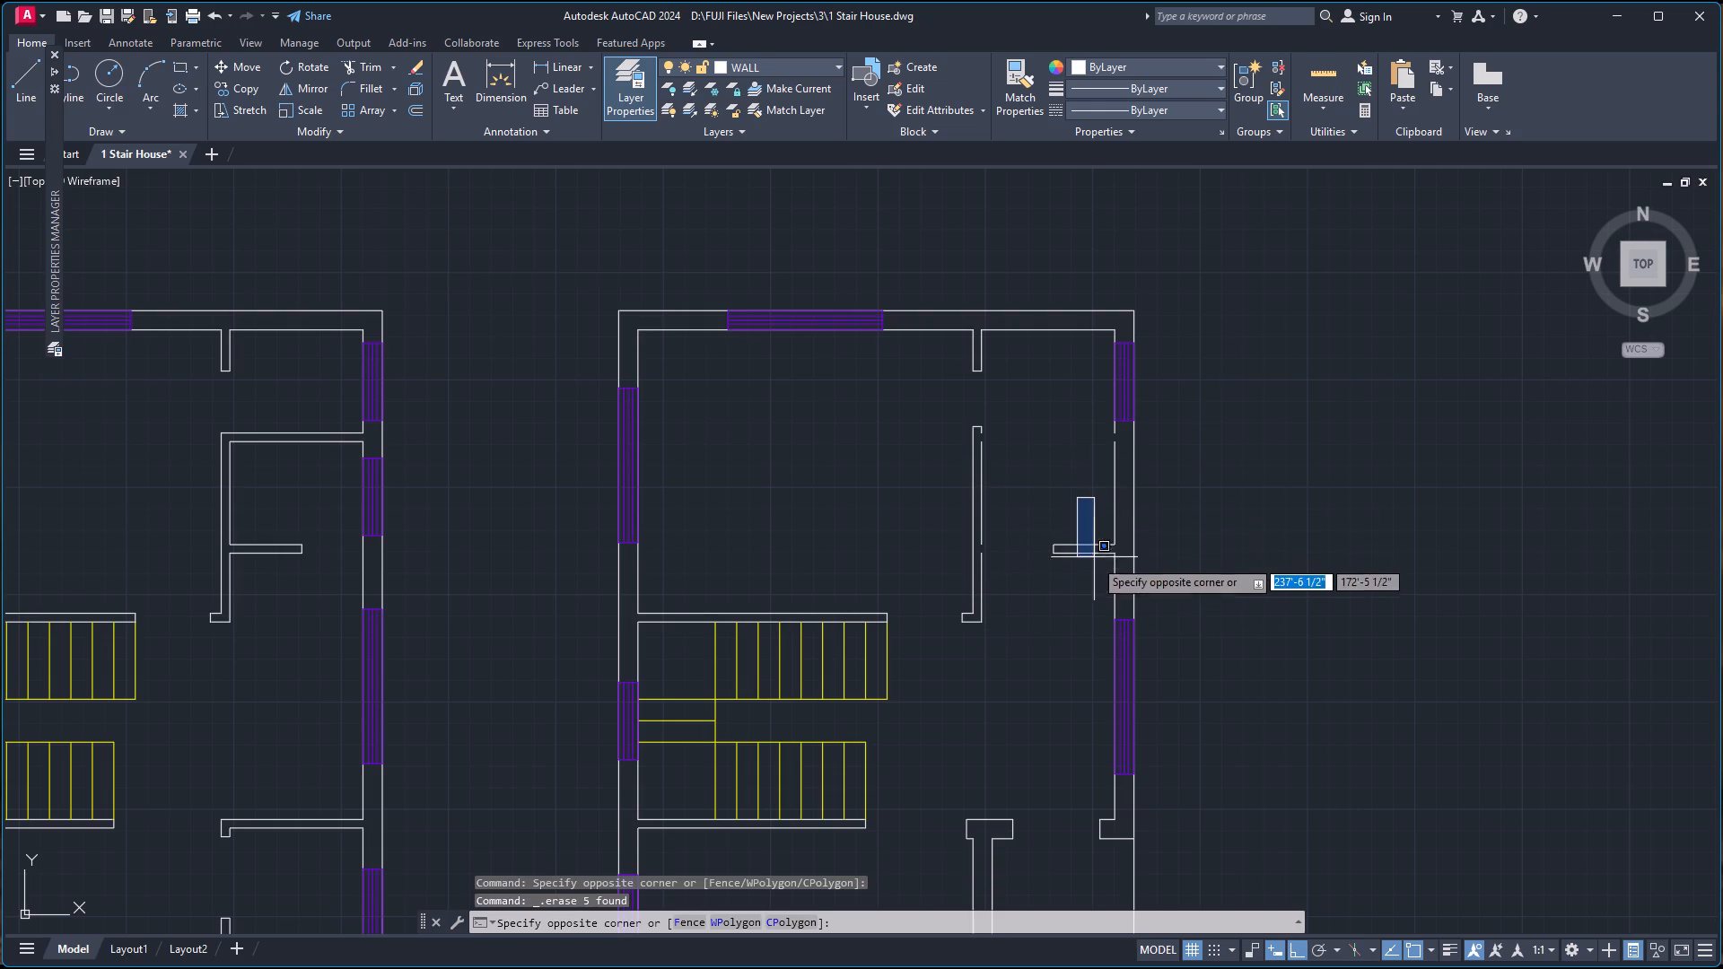
left_click(1065, 591)
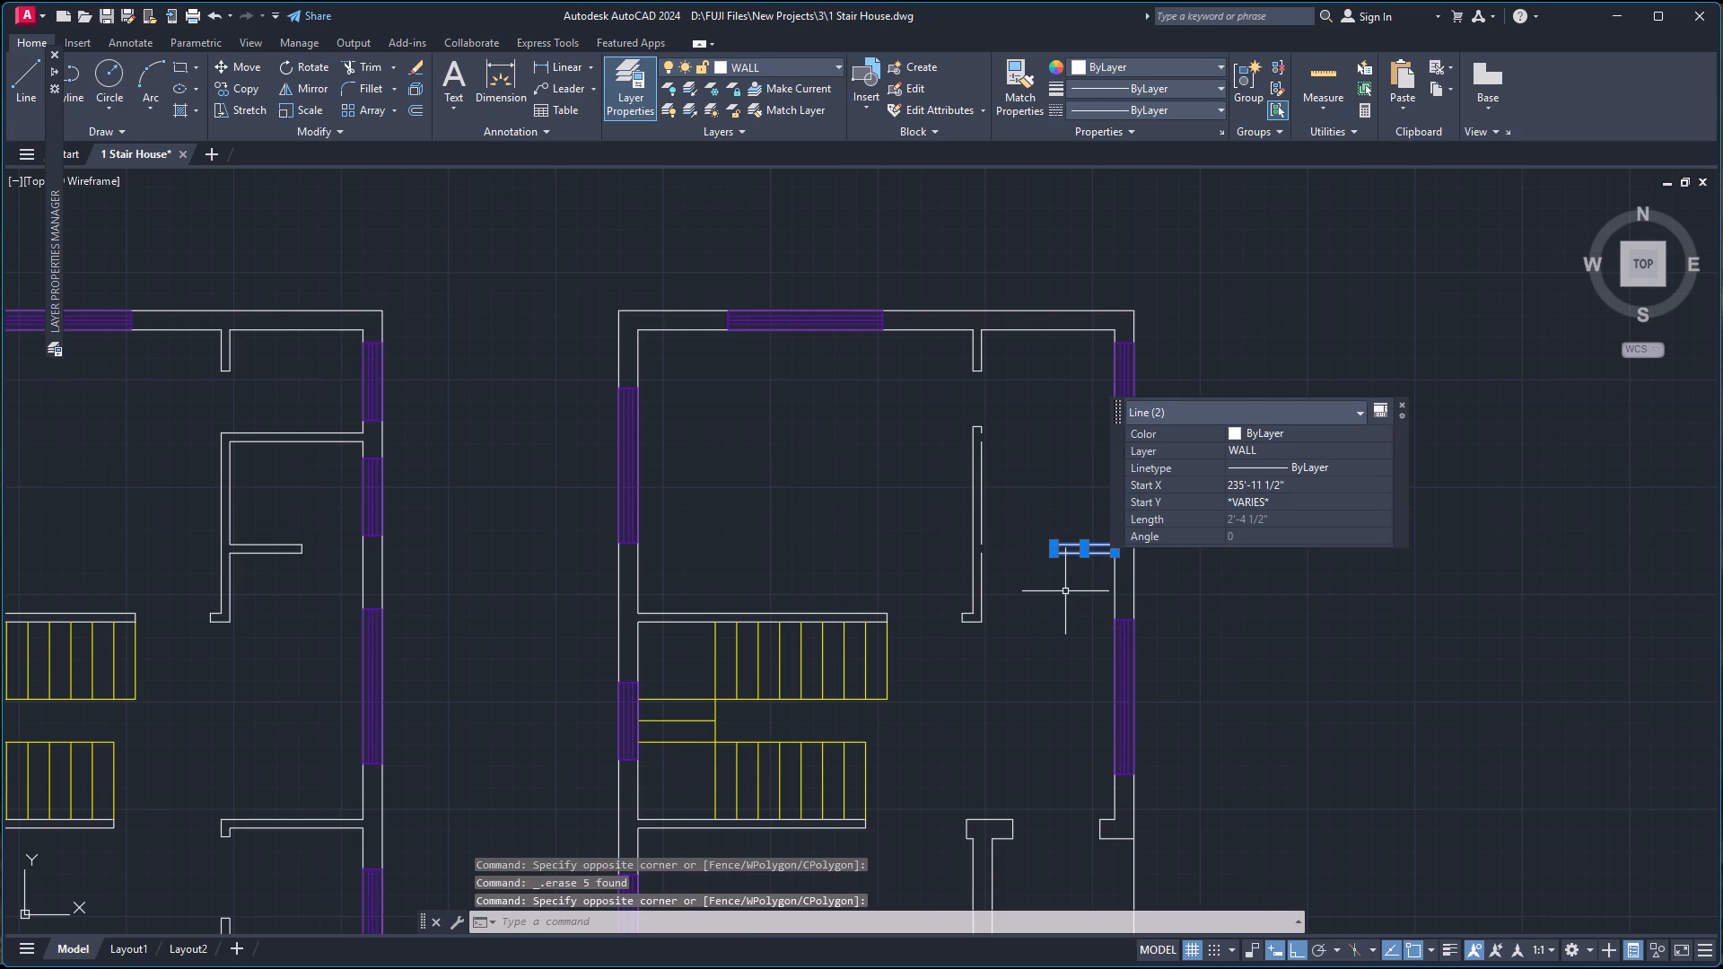
key("Delete")
left_click(1053, 546)
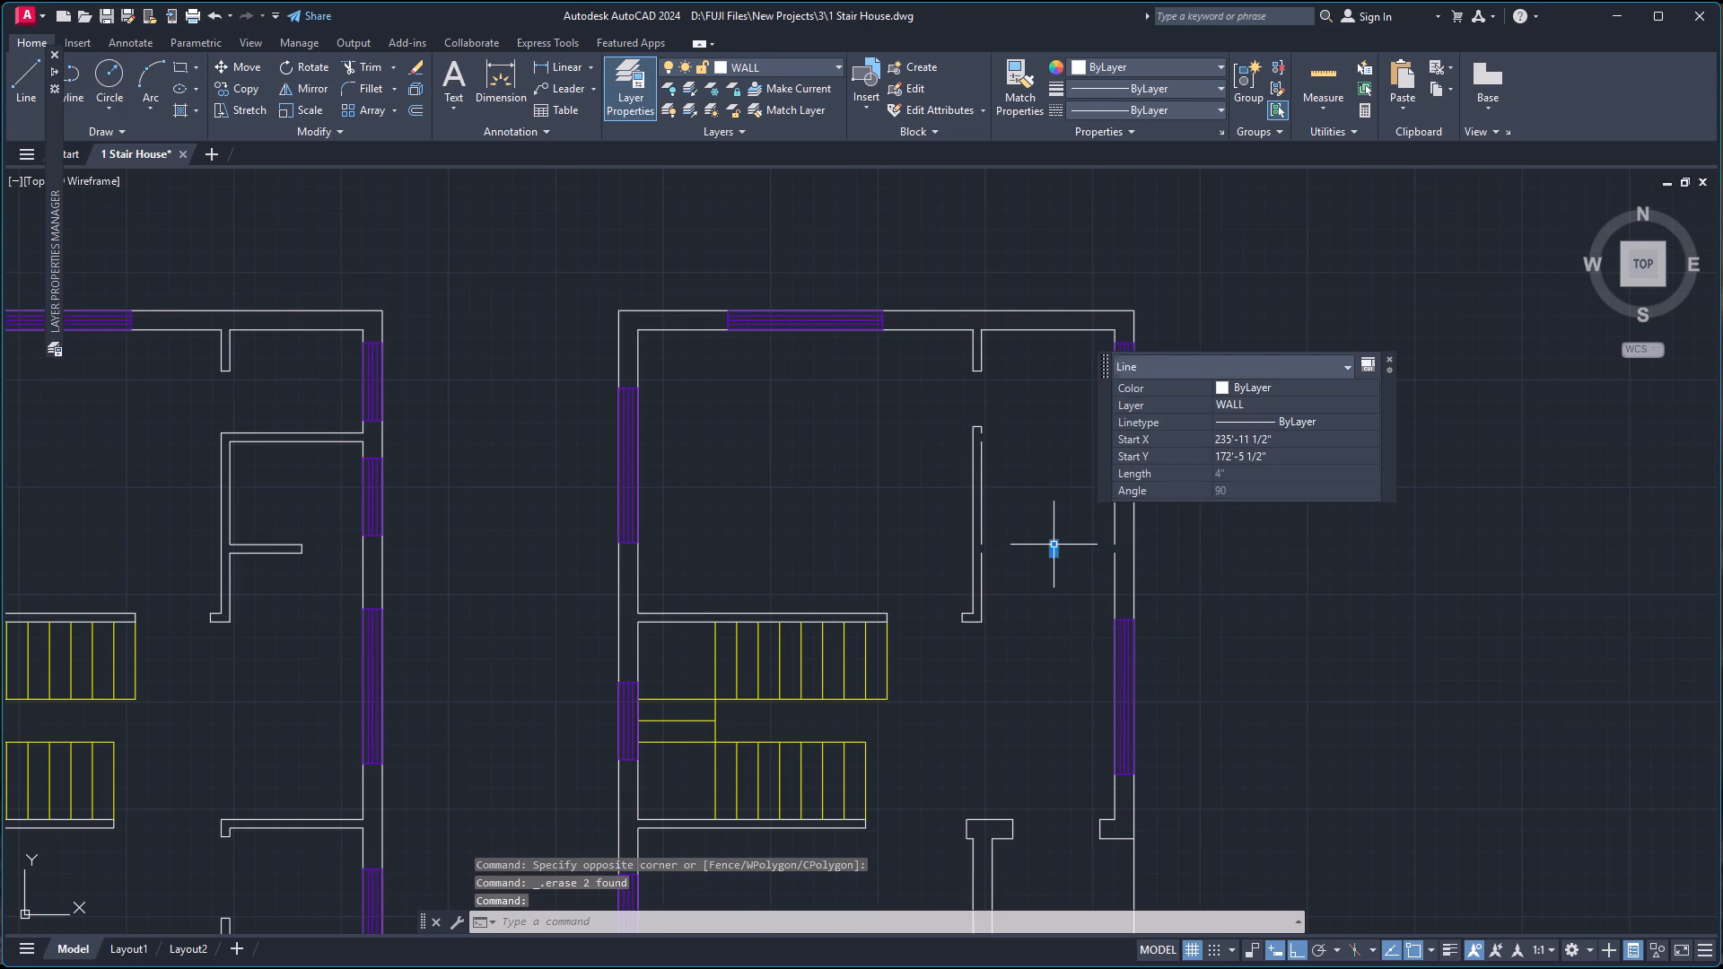
key("Delete")
scroll(1060, 521, "up", 1)
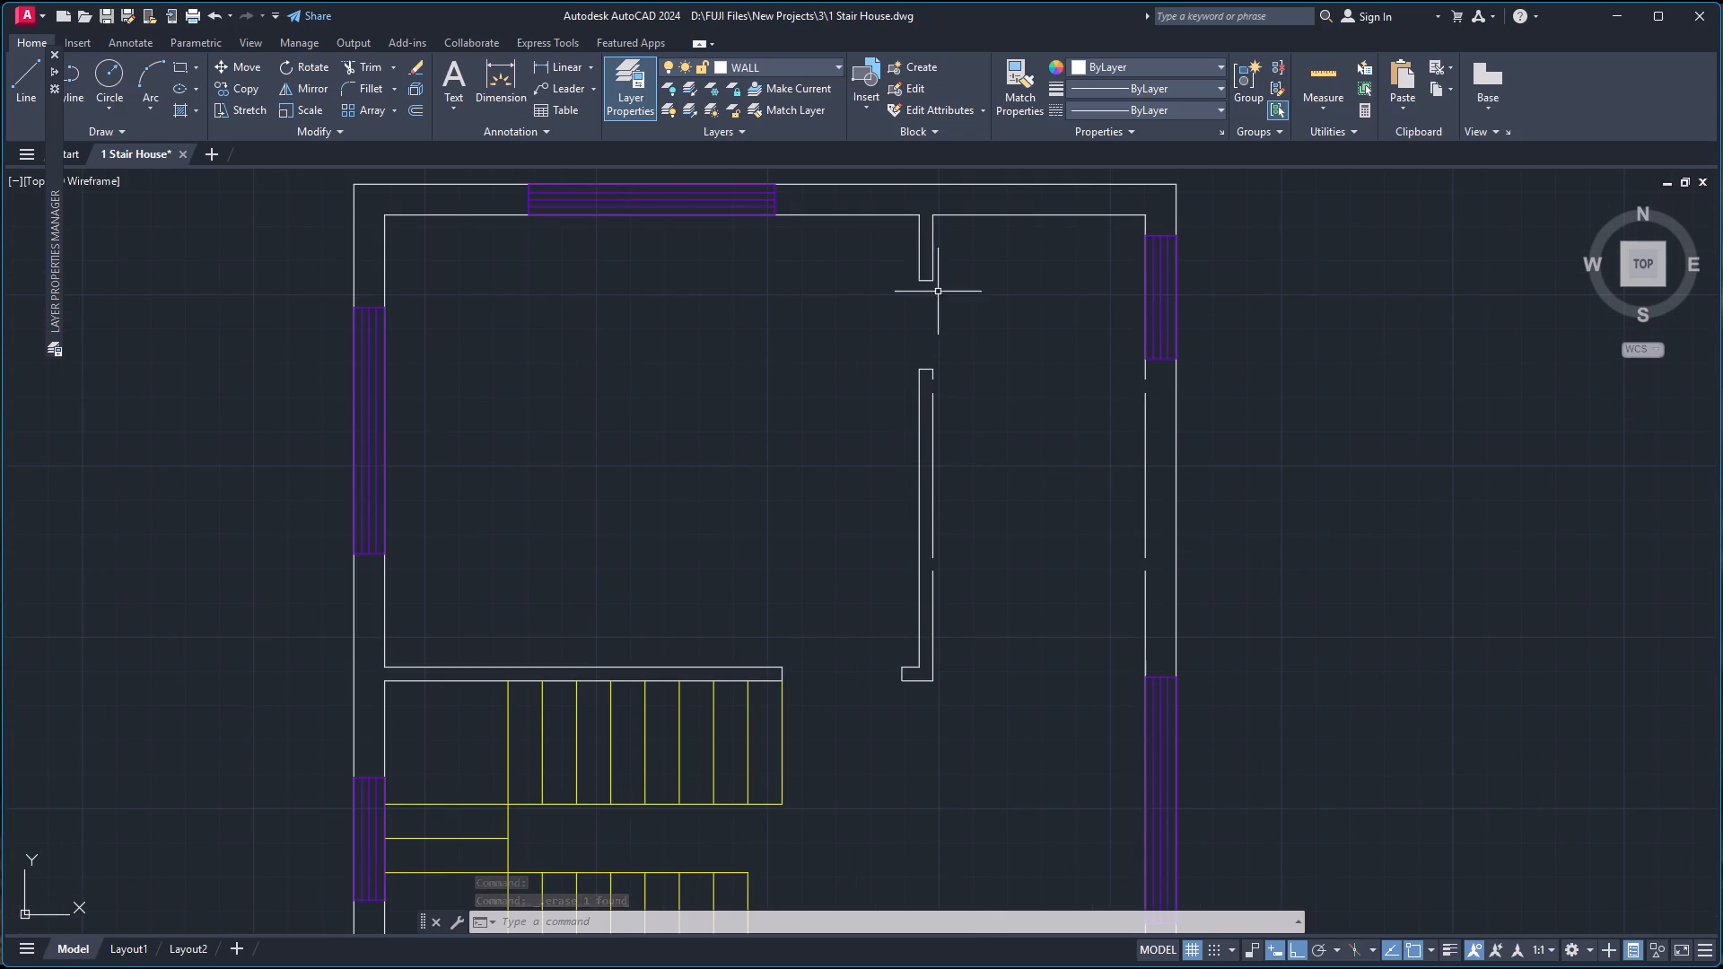
Delete the two end caps at the doorway opening in the duplicate's upper-right interior vertical wall.
left_click(926, 370)
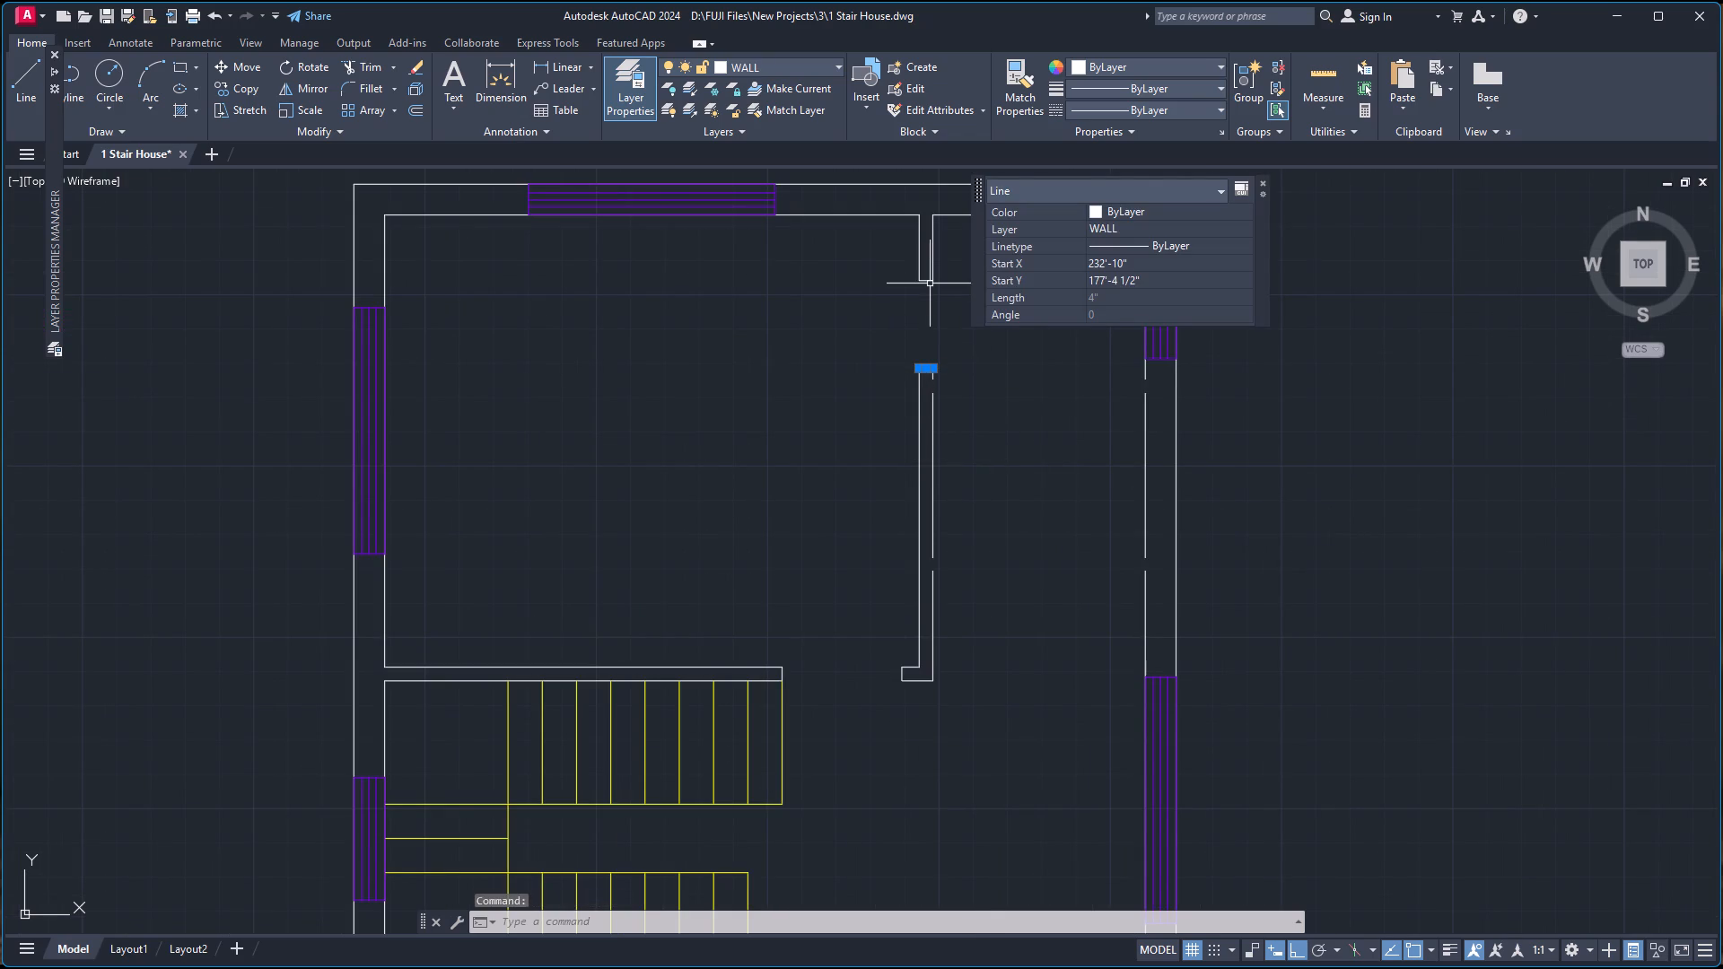
left_click(925, 283)
key("Delete")
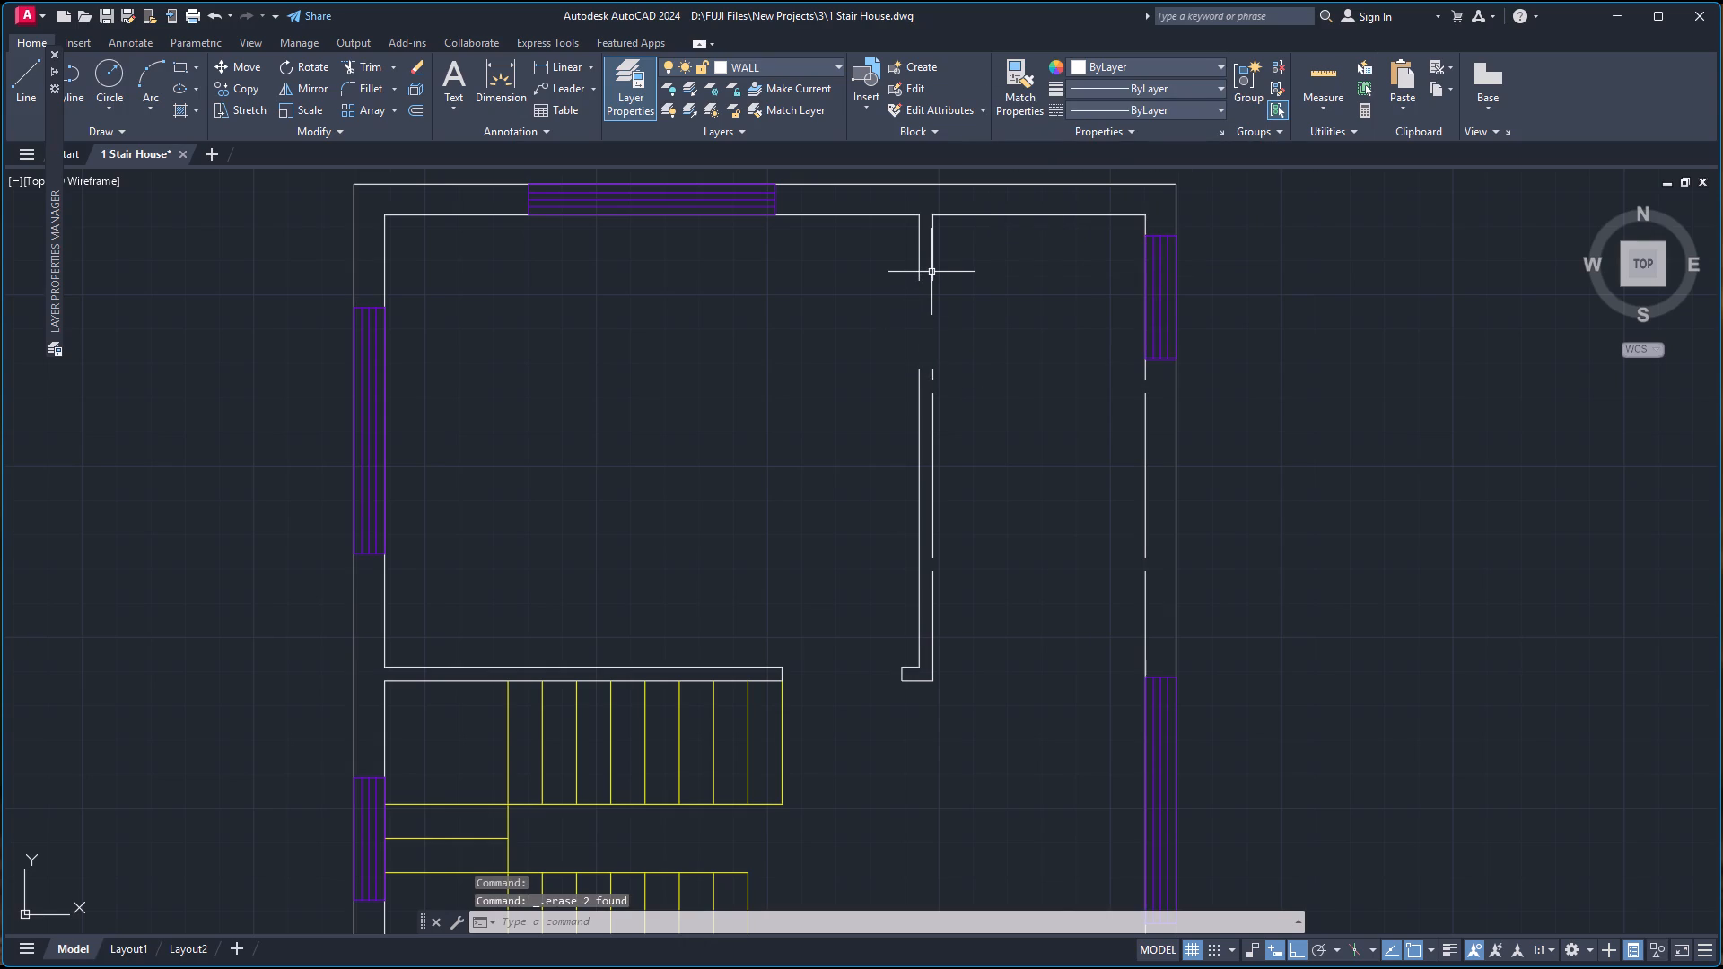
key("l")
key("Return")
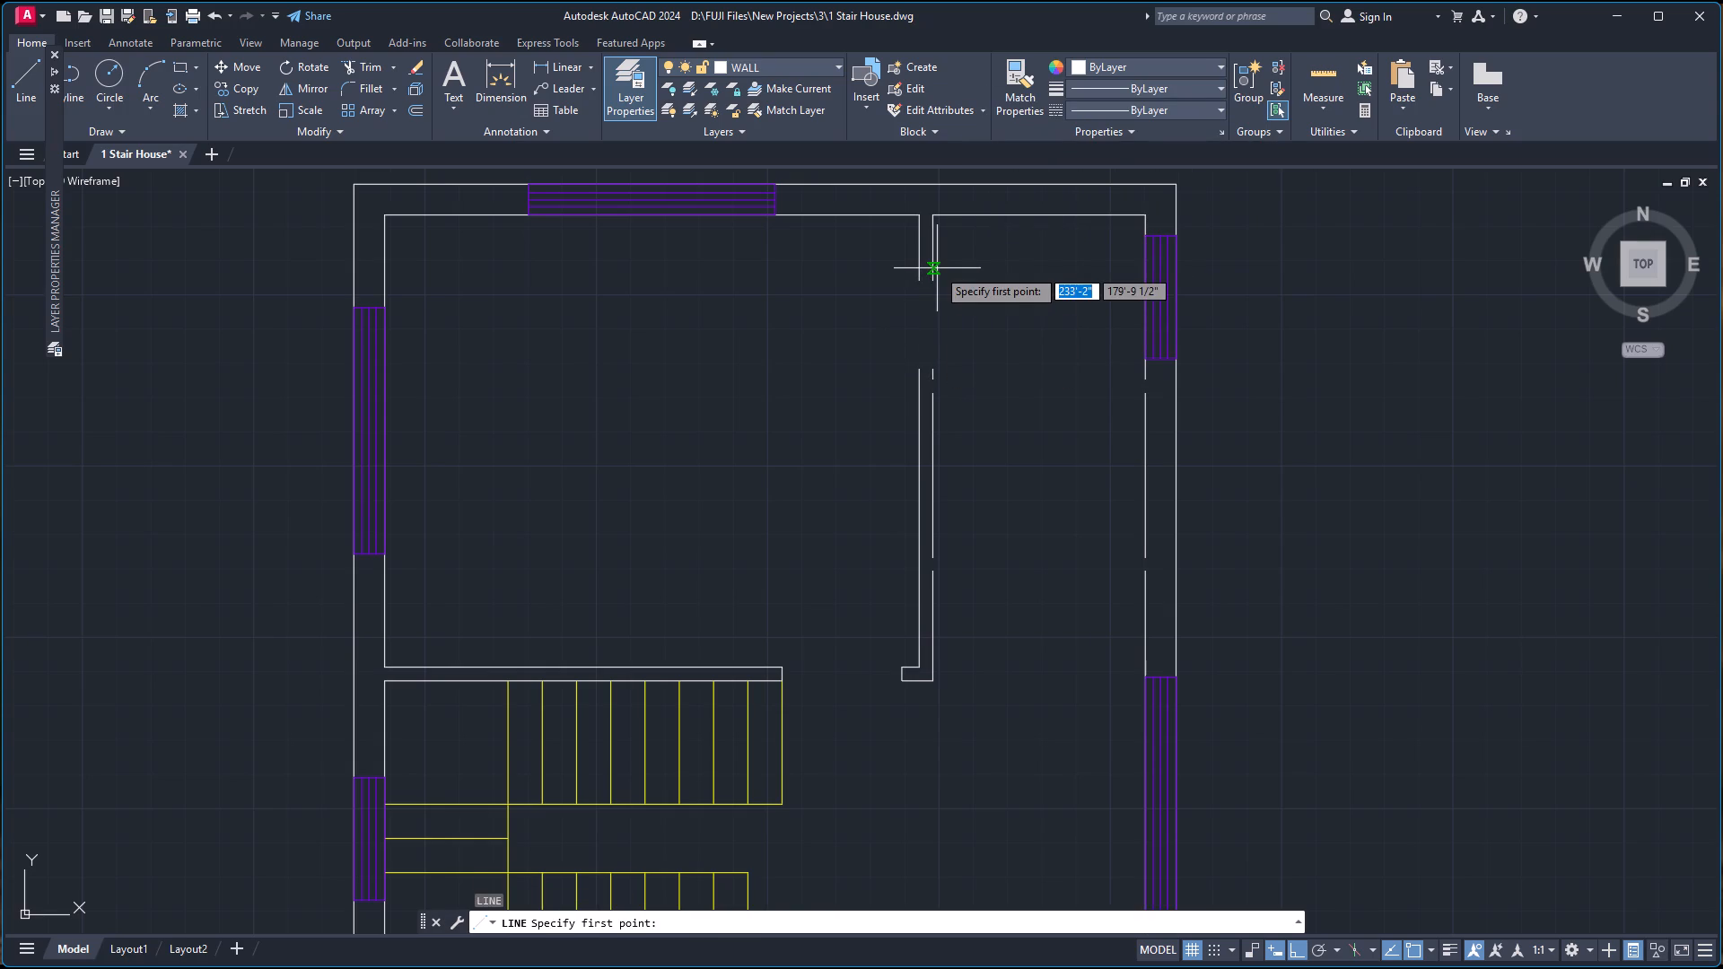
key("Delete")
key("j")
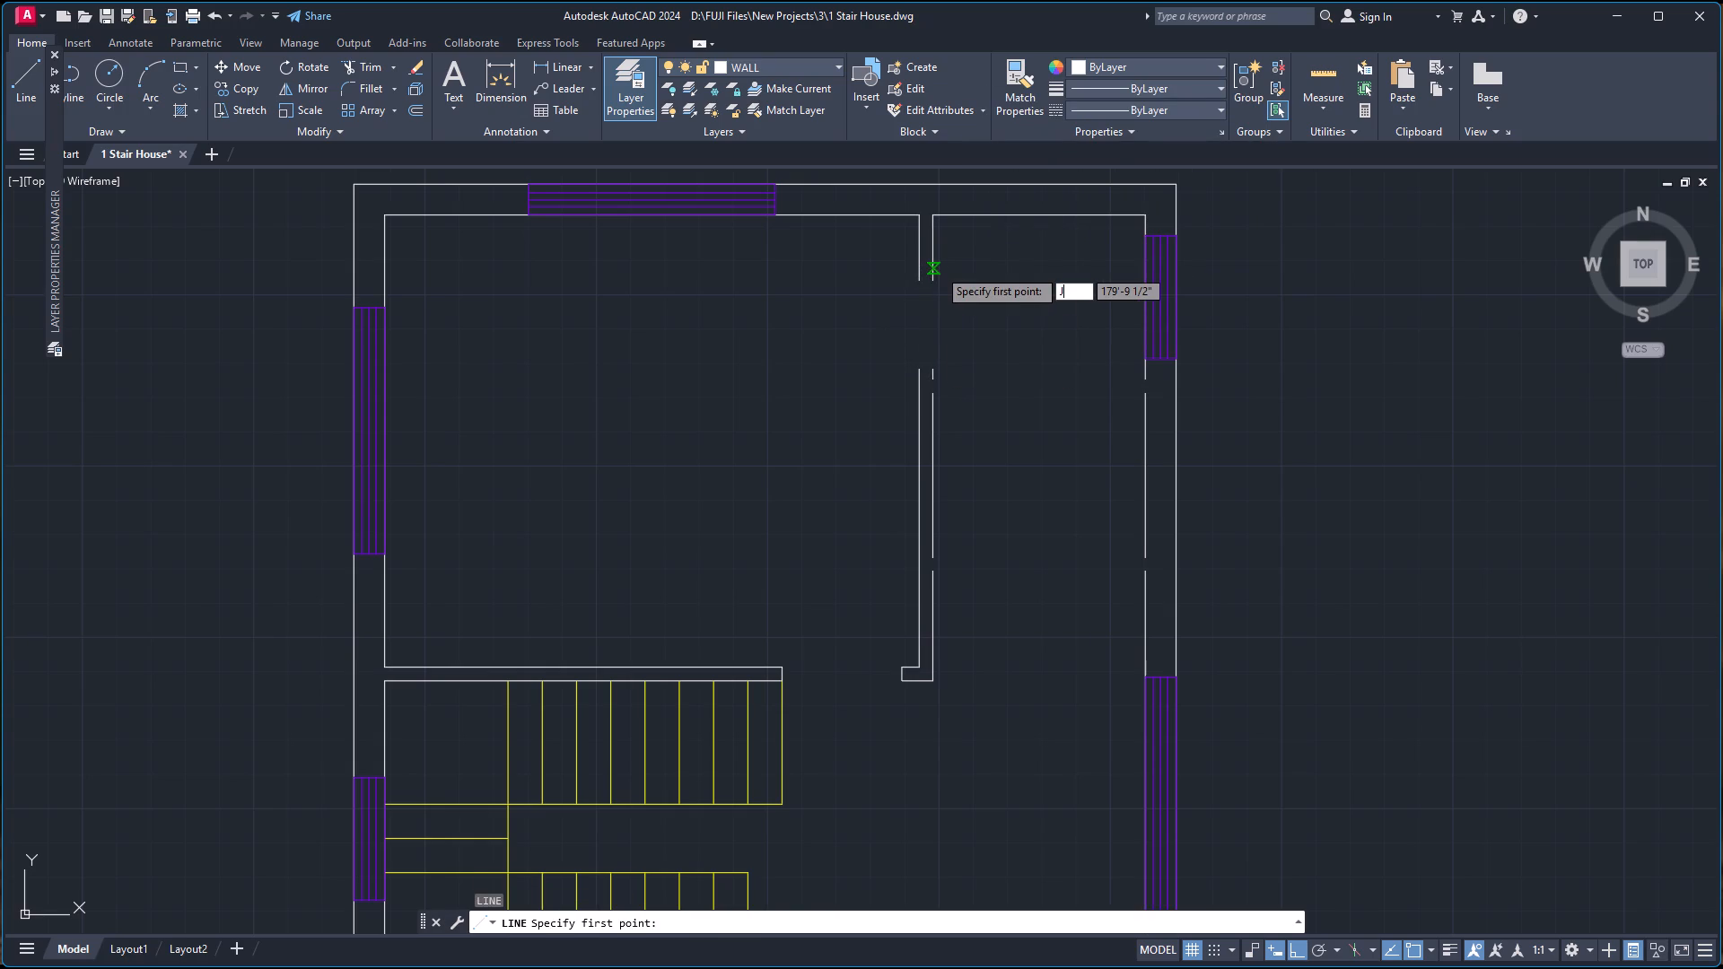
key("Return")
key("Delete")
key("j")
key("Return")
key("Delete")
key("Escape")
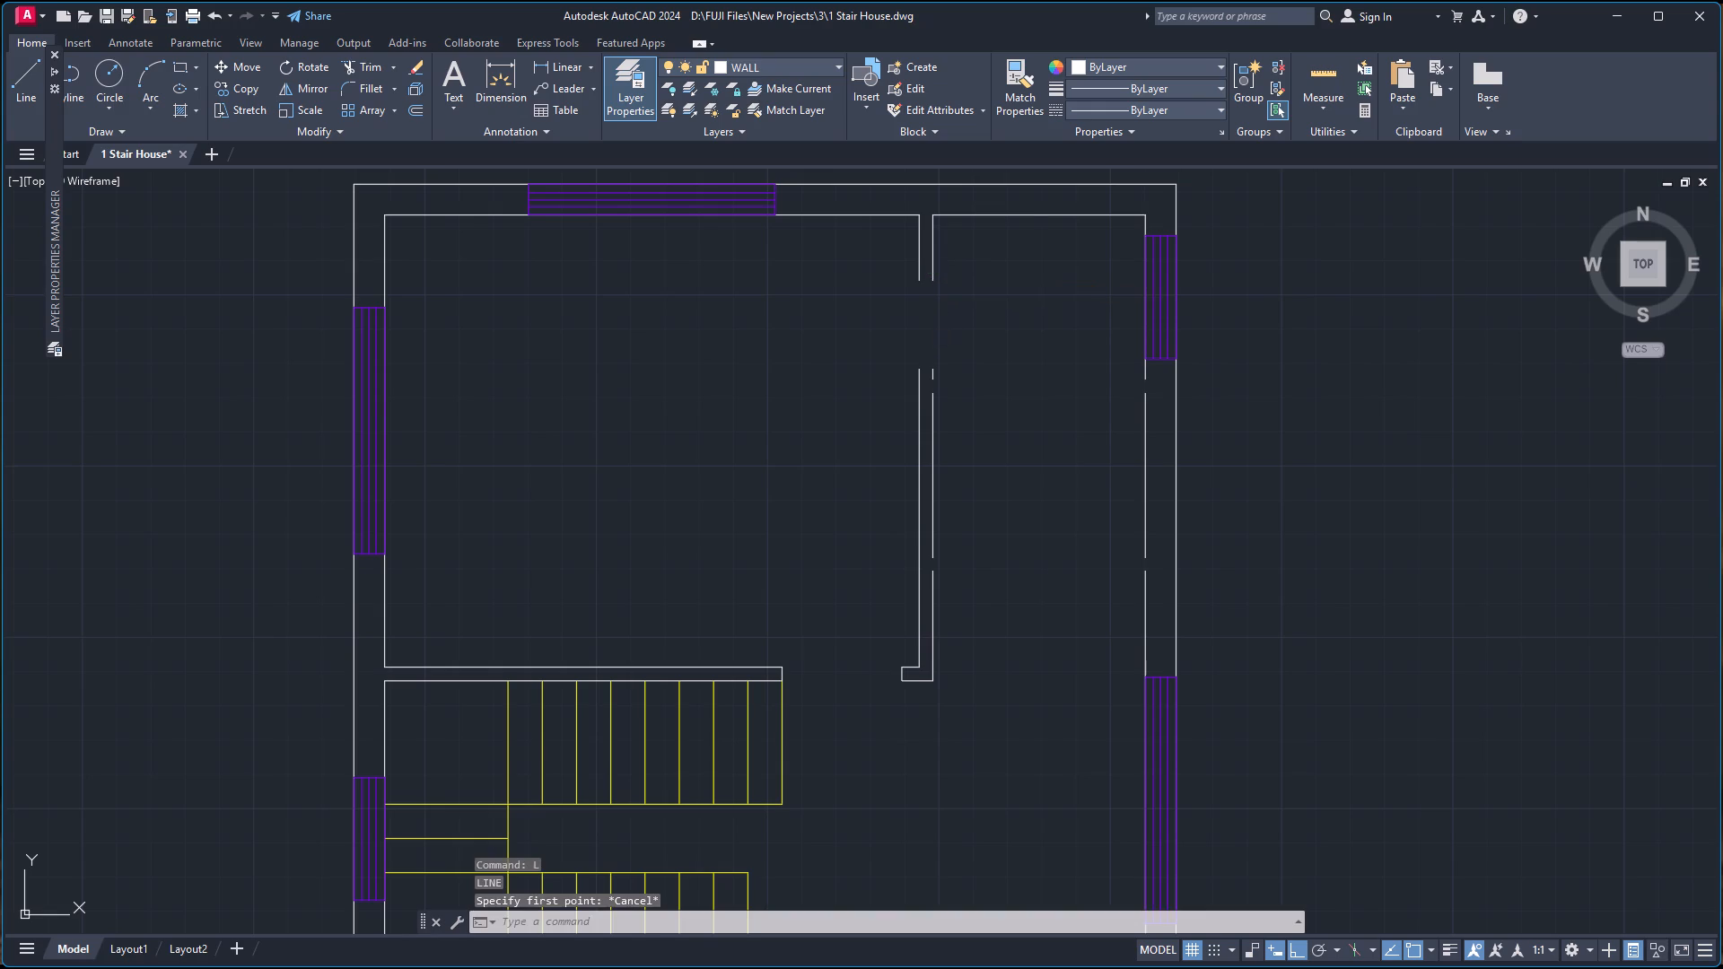
Join the interior vertical wall's two face lines across the doorway opening to close it, one face at a time.
key("j")
key("Return")
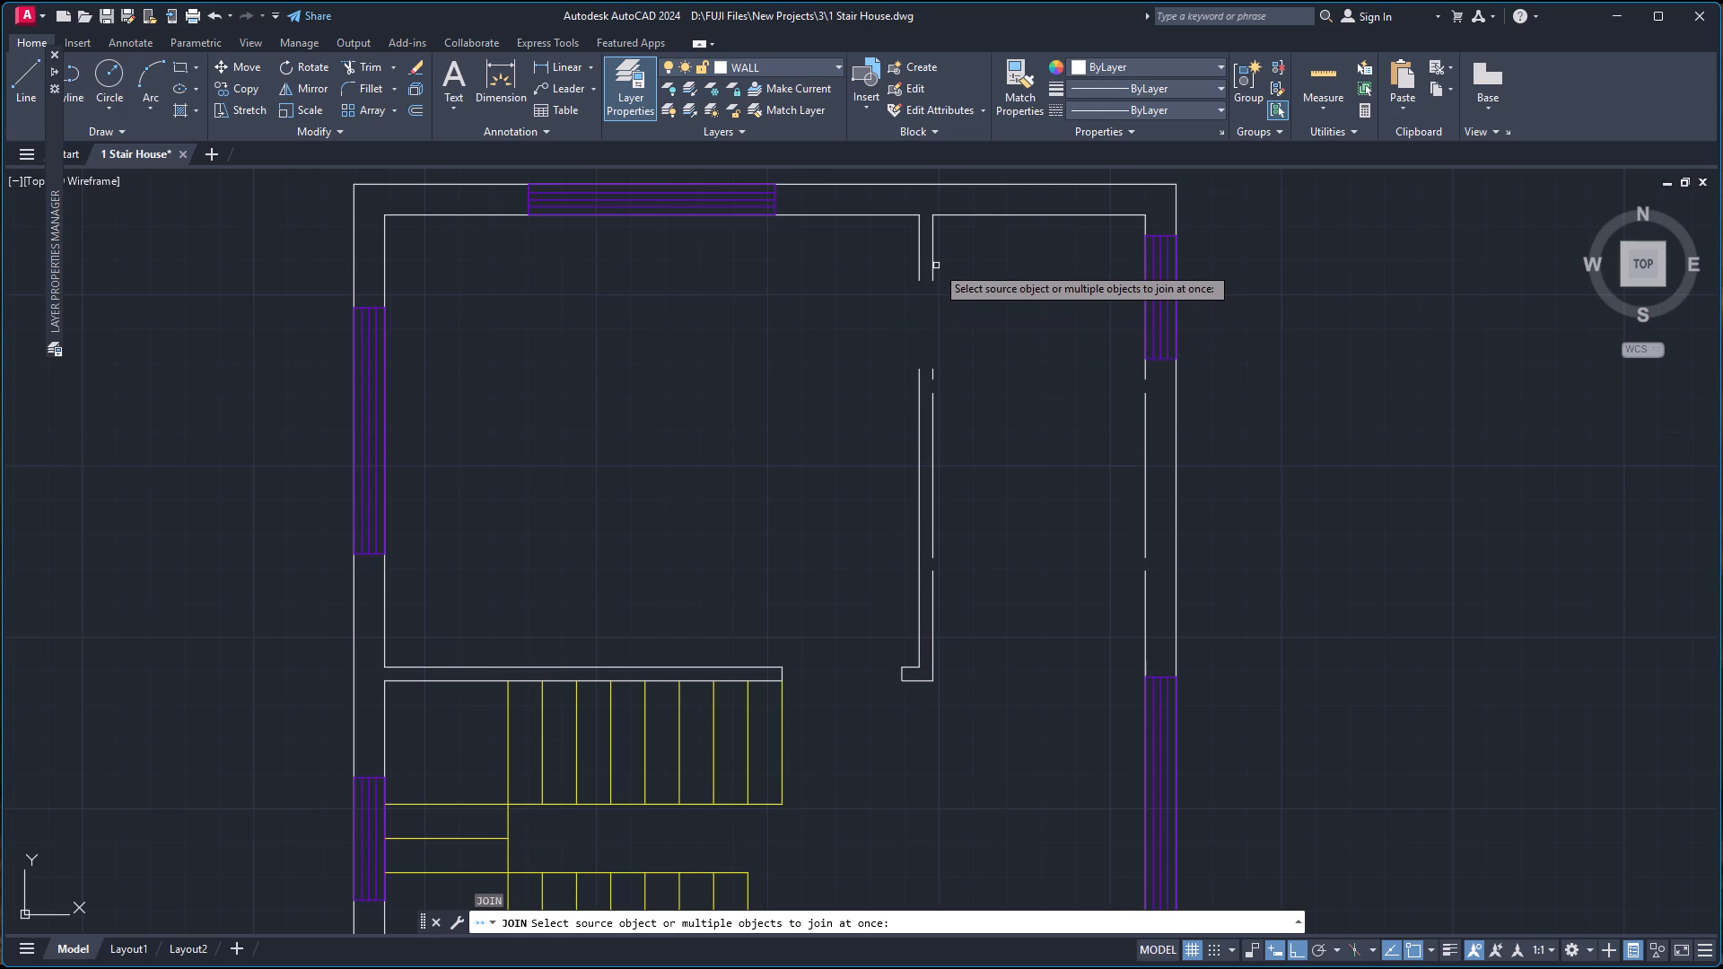
left_click(934, 273)
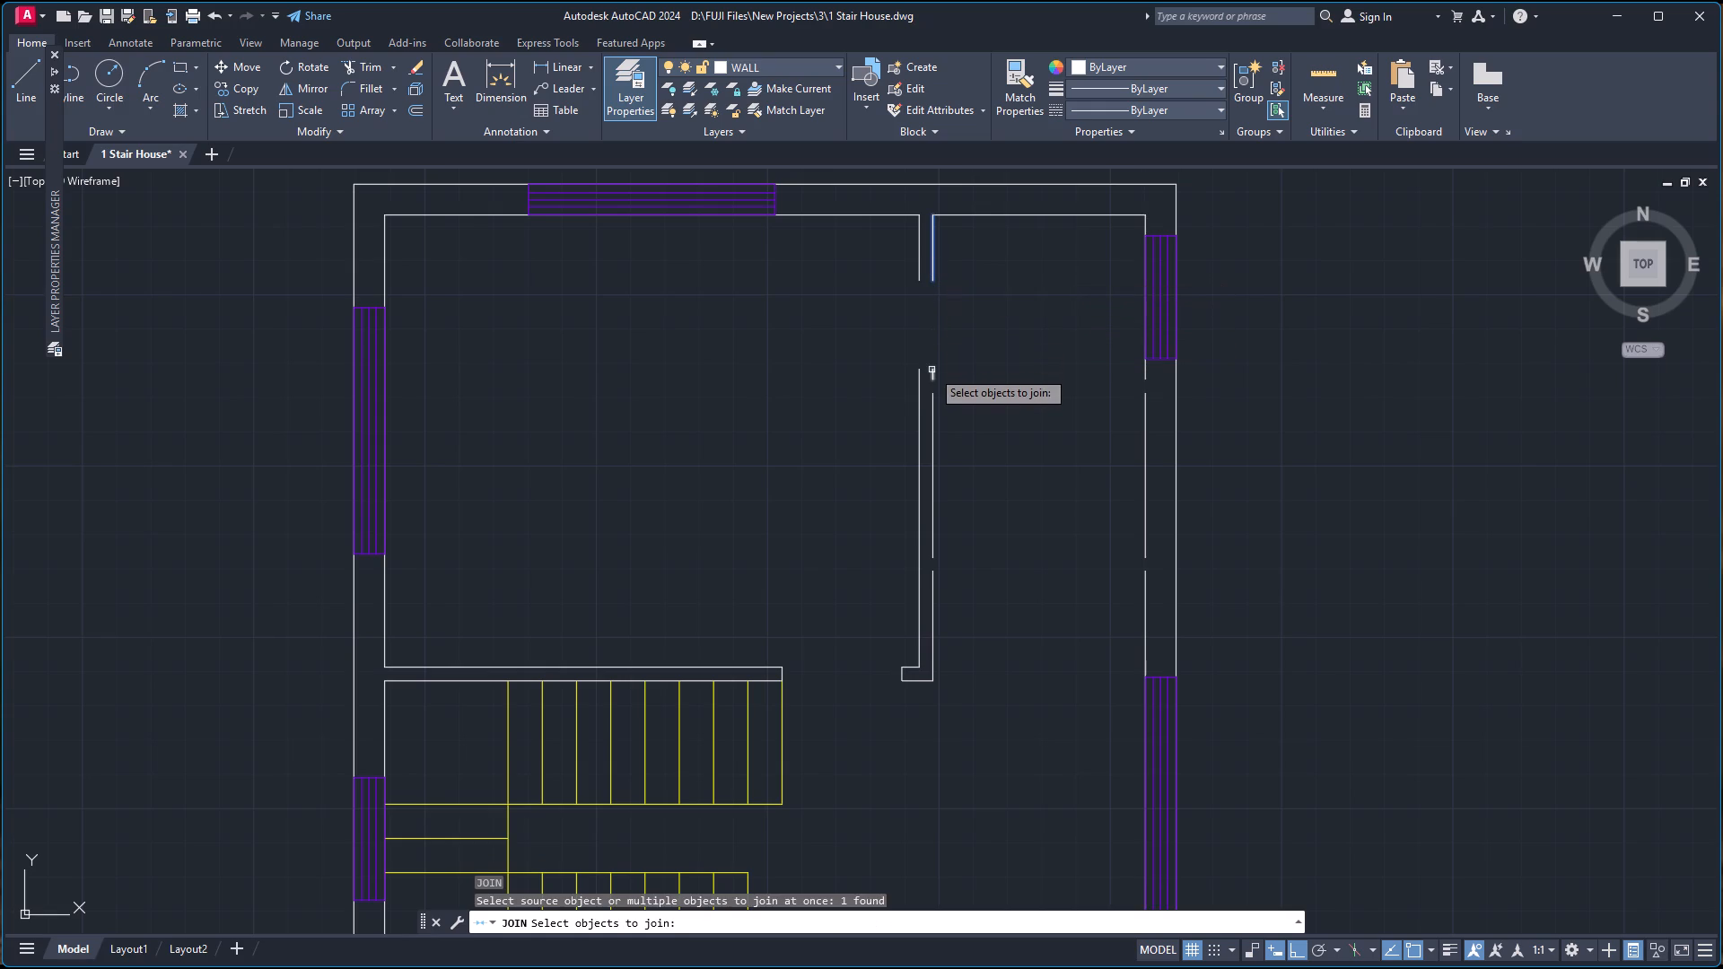
left_click(931, 371)
key("Return")
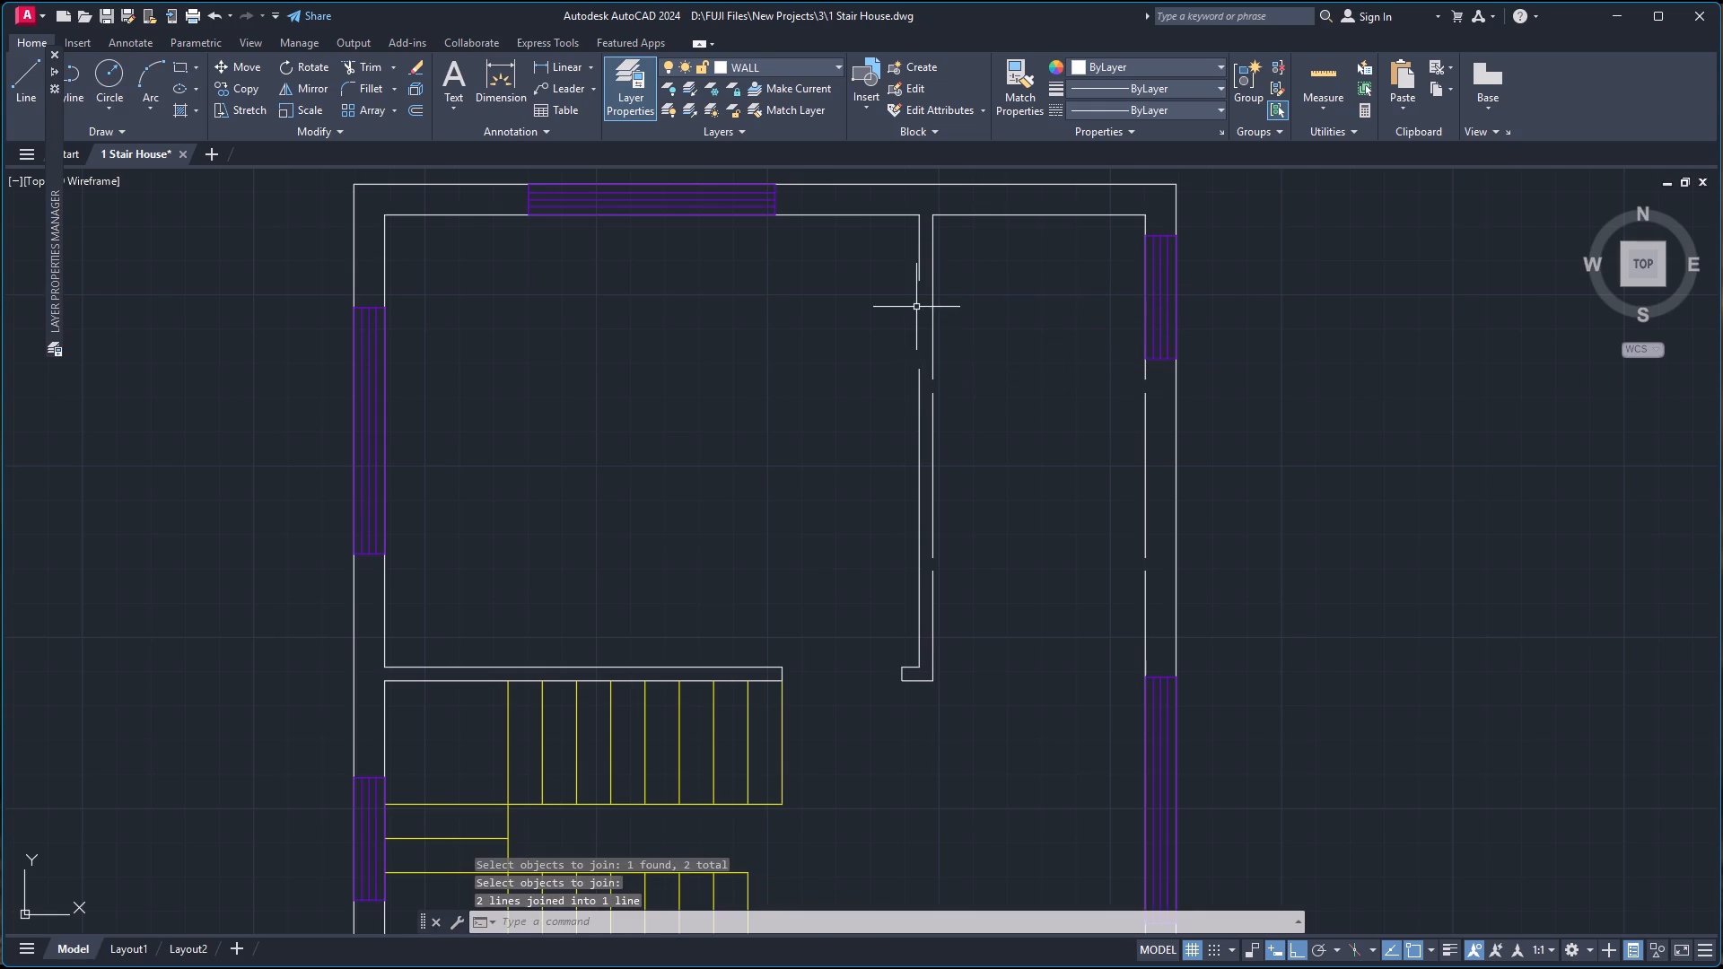
key("Return")
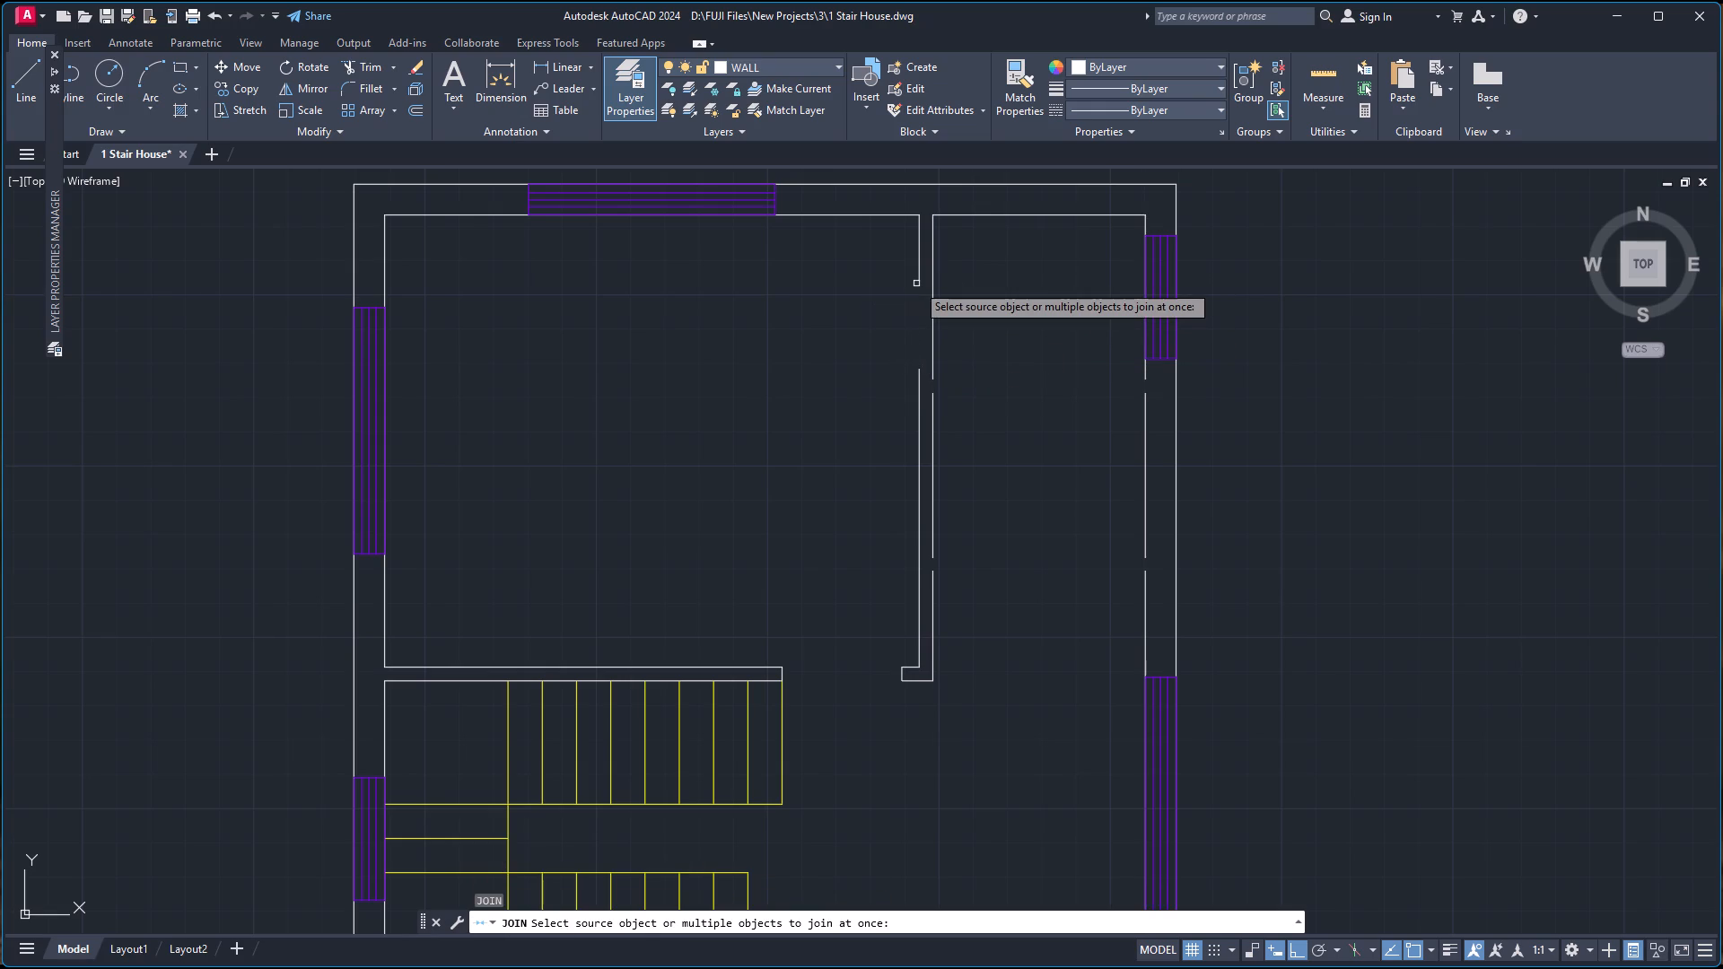
left_click(919, 283)
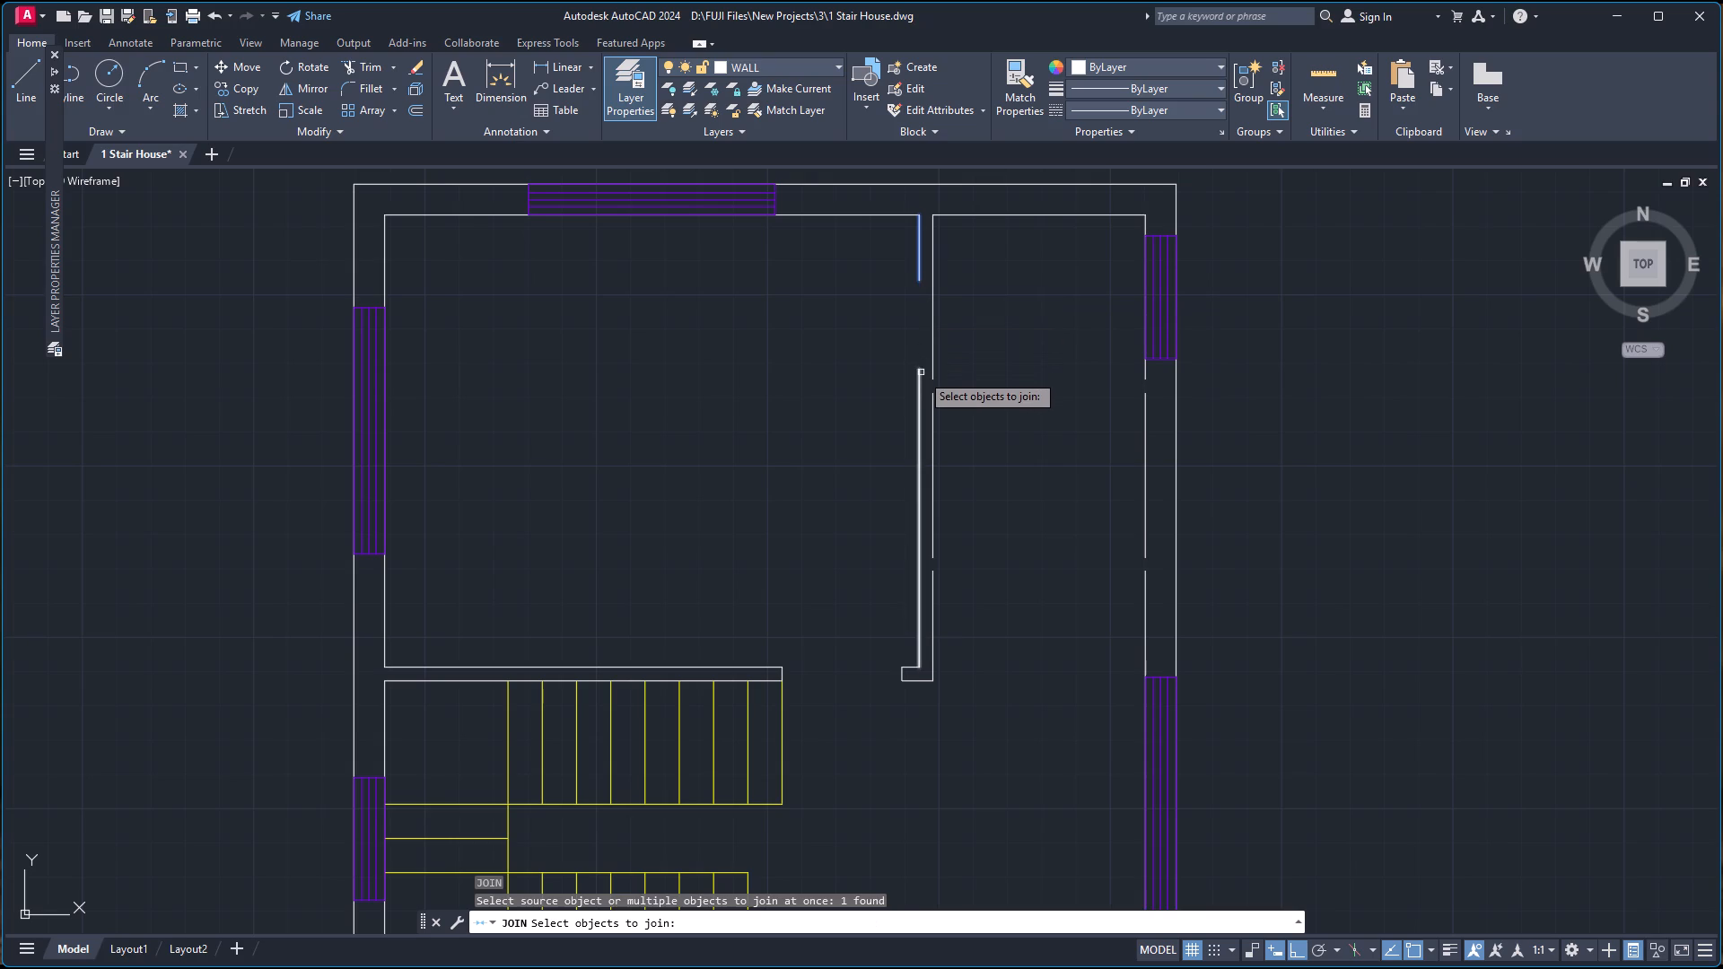
left_click(921, 375)
key("Return")
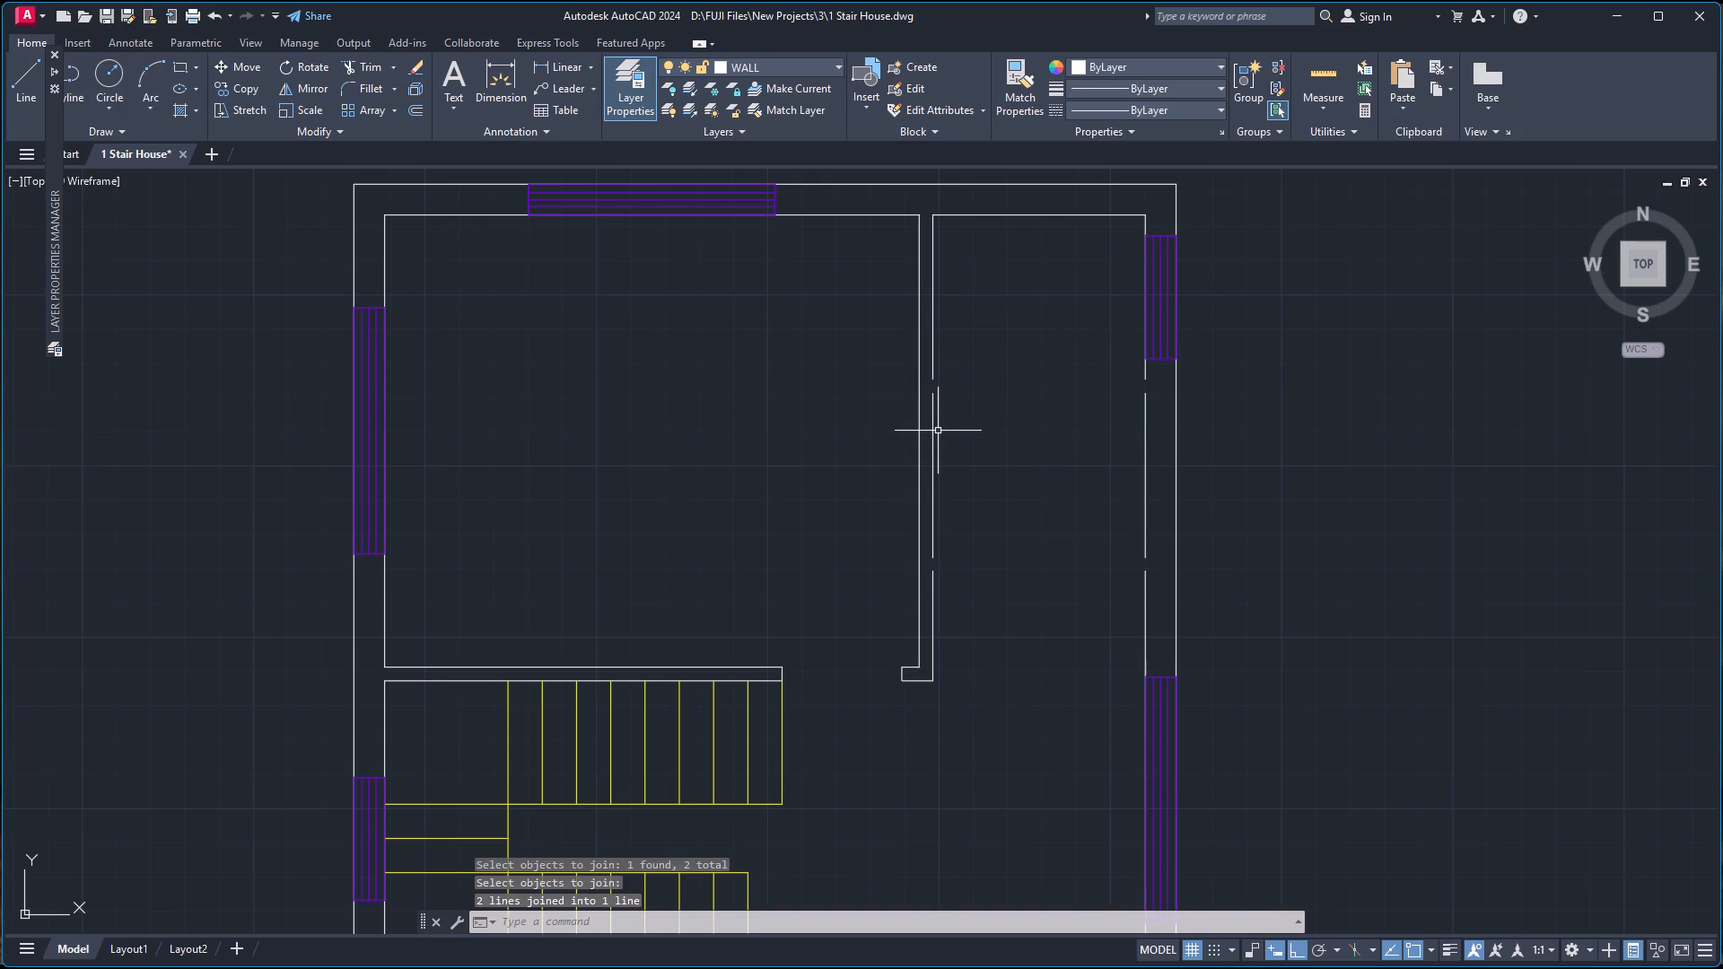
Join the remaining segments of the interior vertical wall's east face across both former partition gaps.
key("Return")
left_click(934, 434)
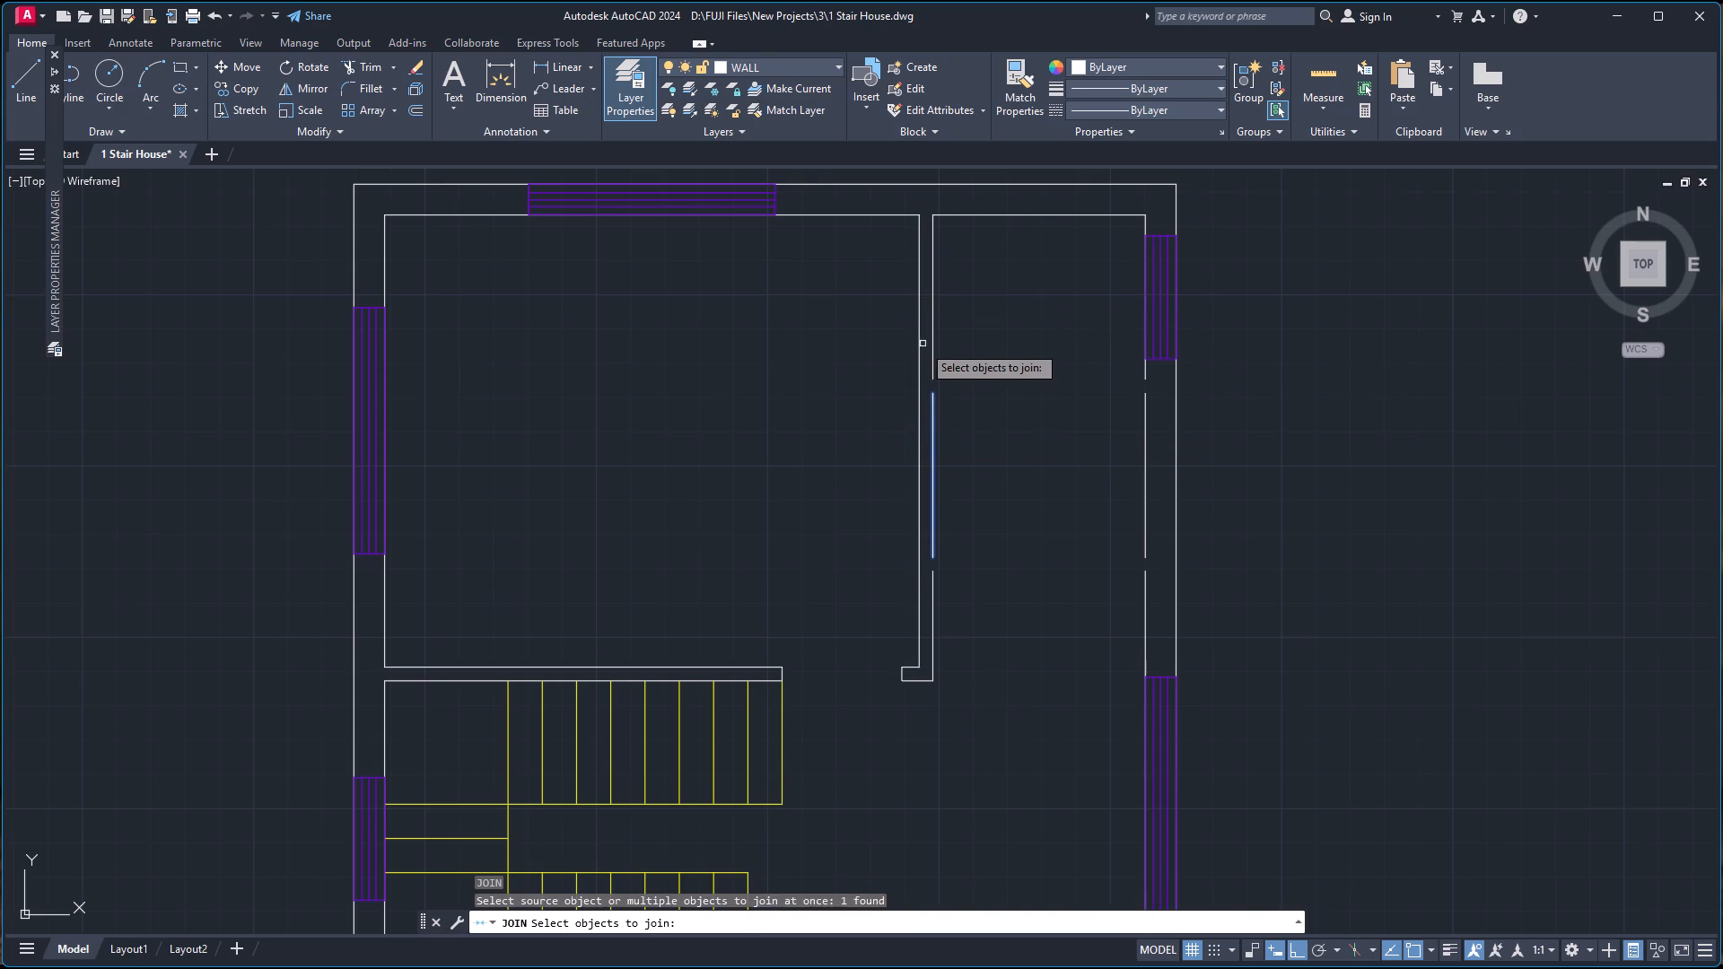
left_click(931, 350)
key("Return")
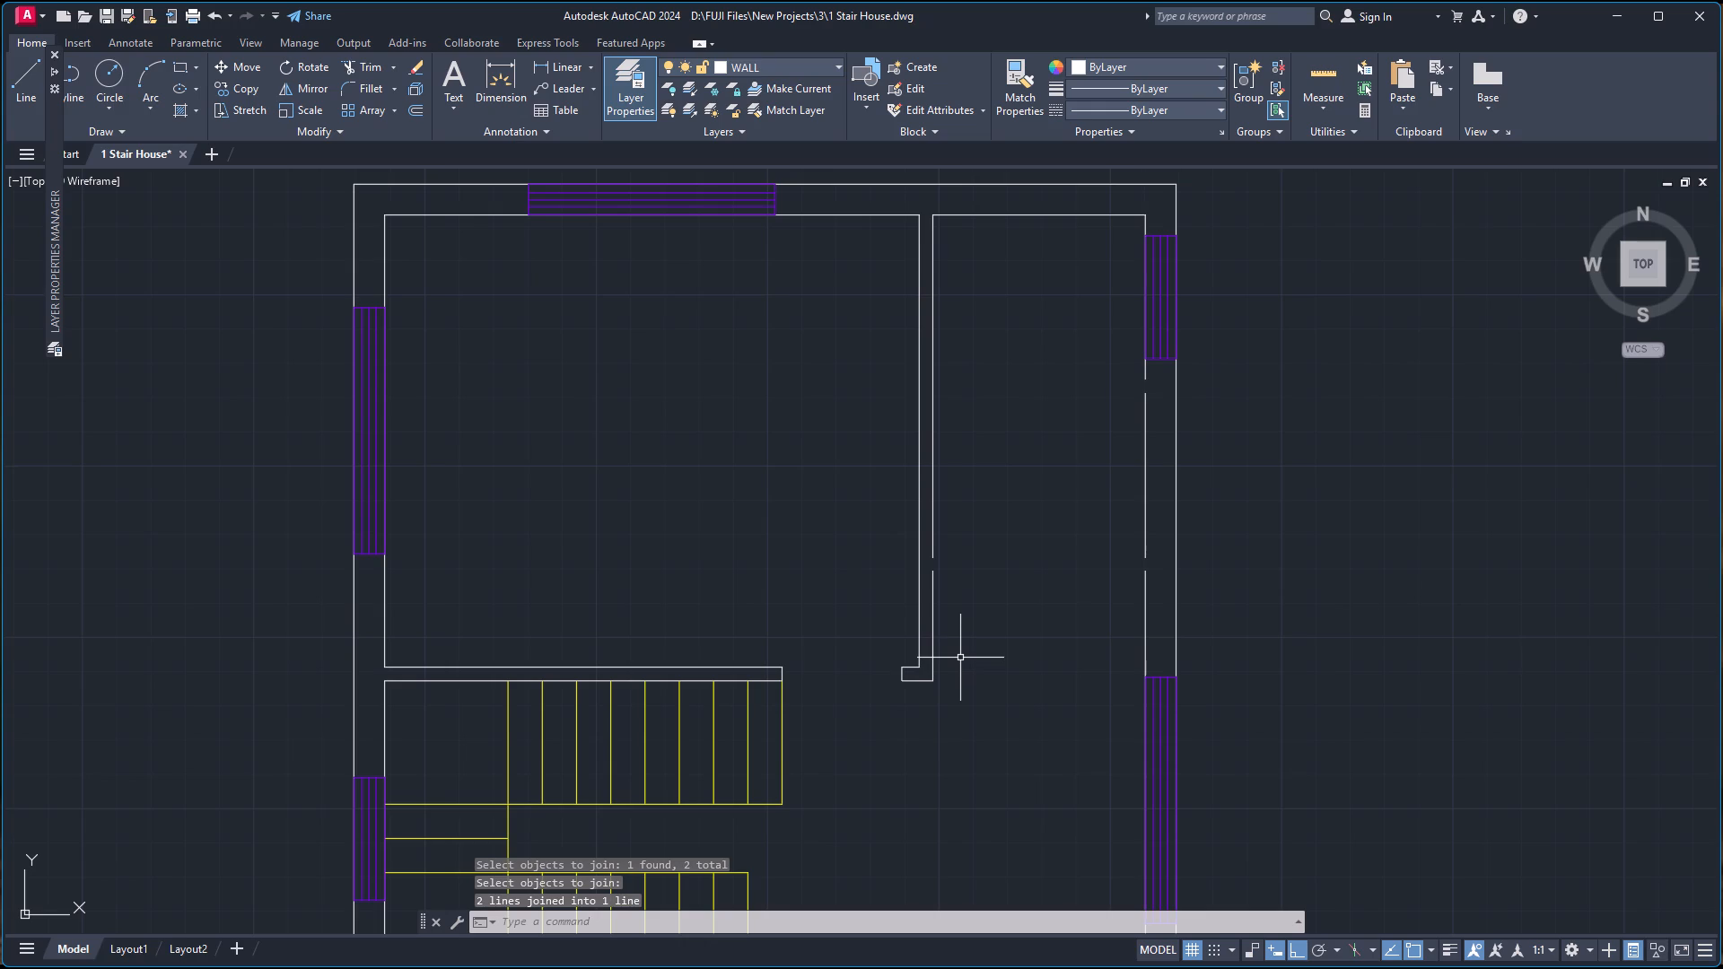
left_click(933, 644)
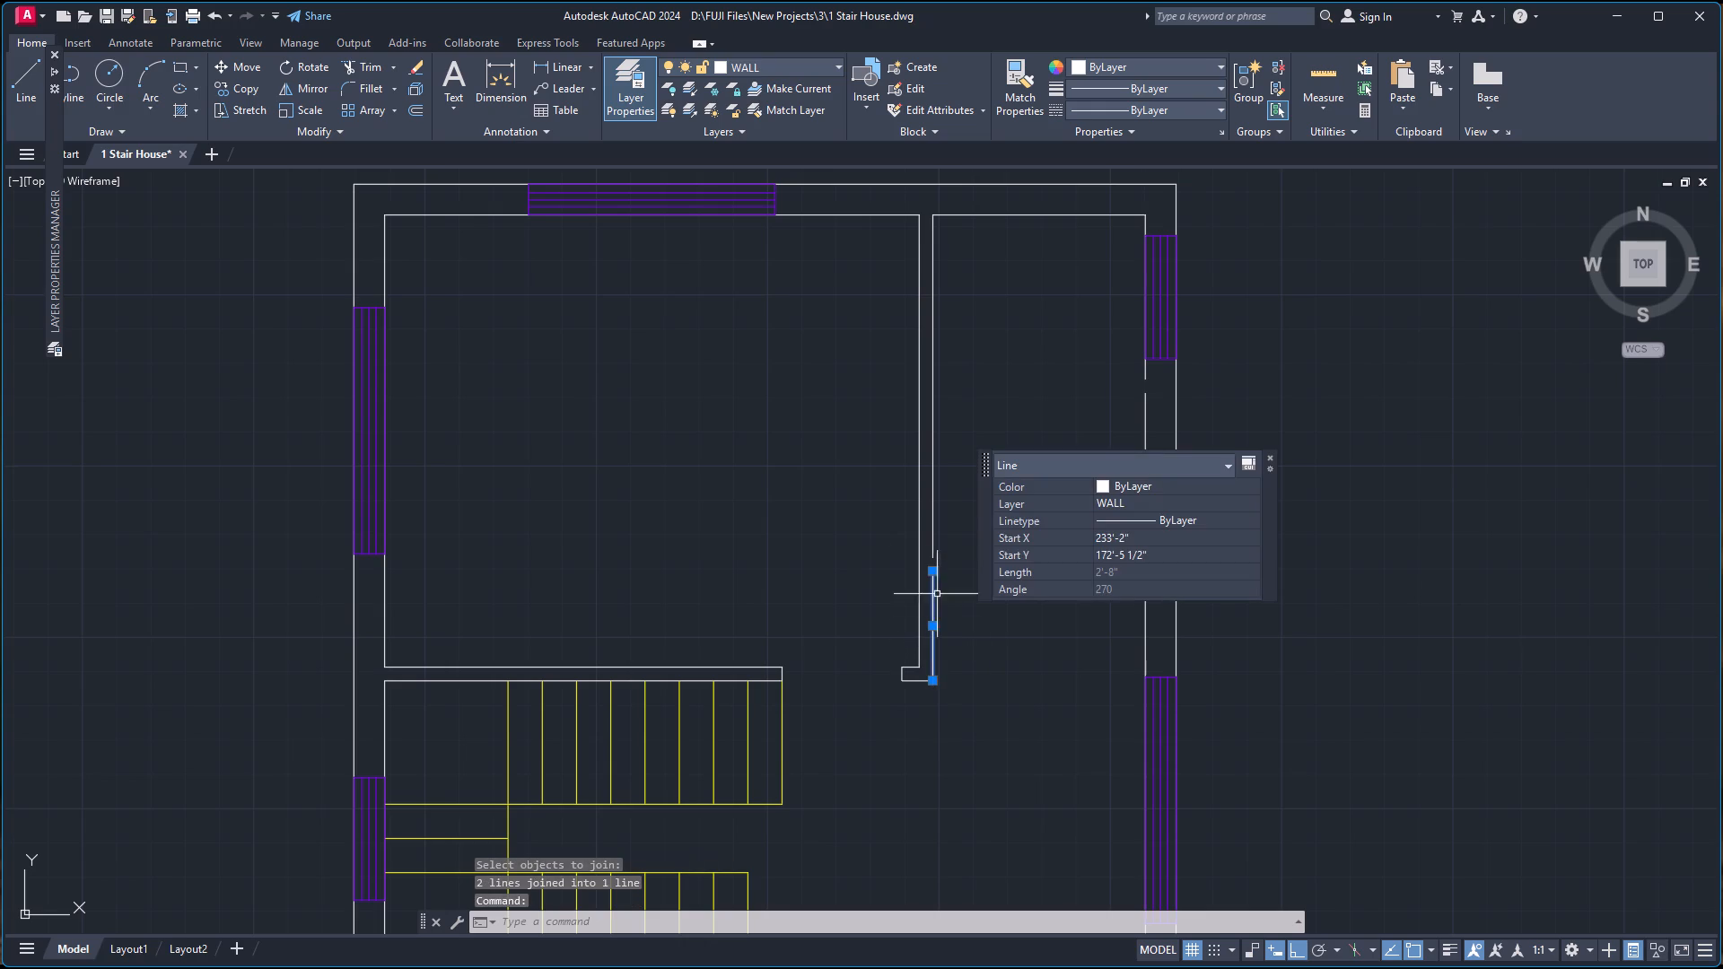
left_click(931, 537)
key("Return")
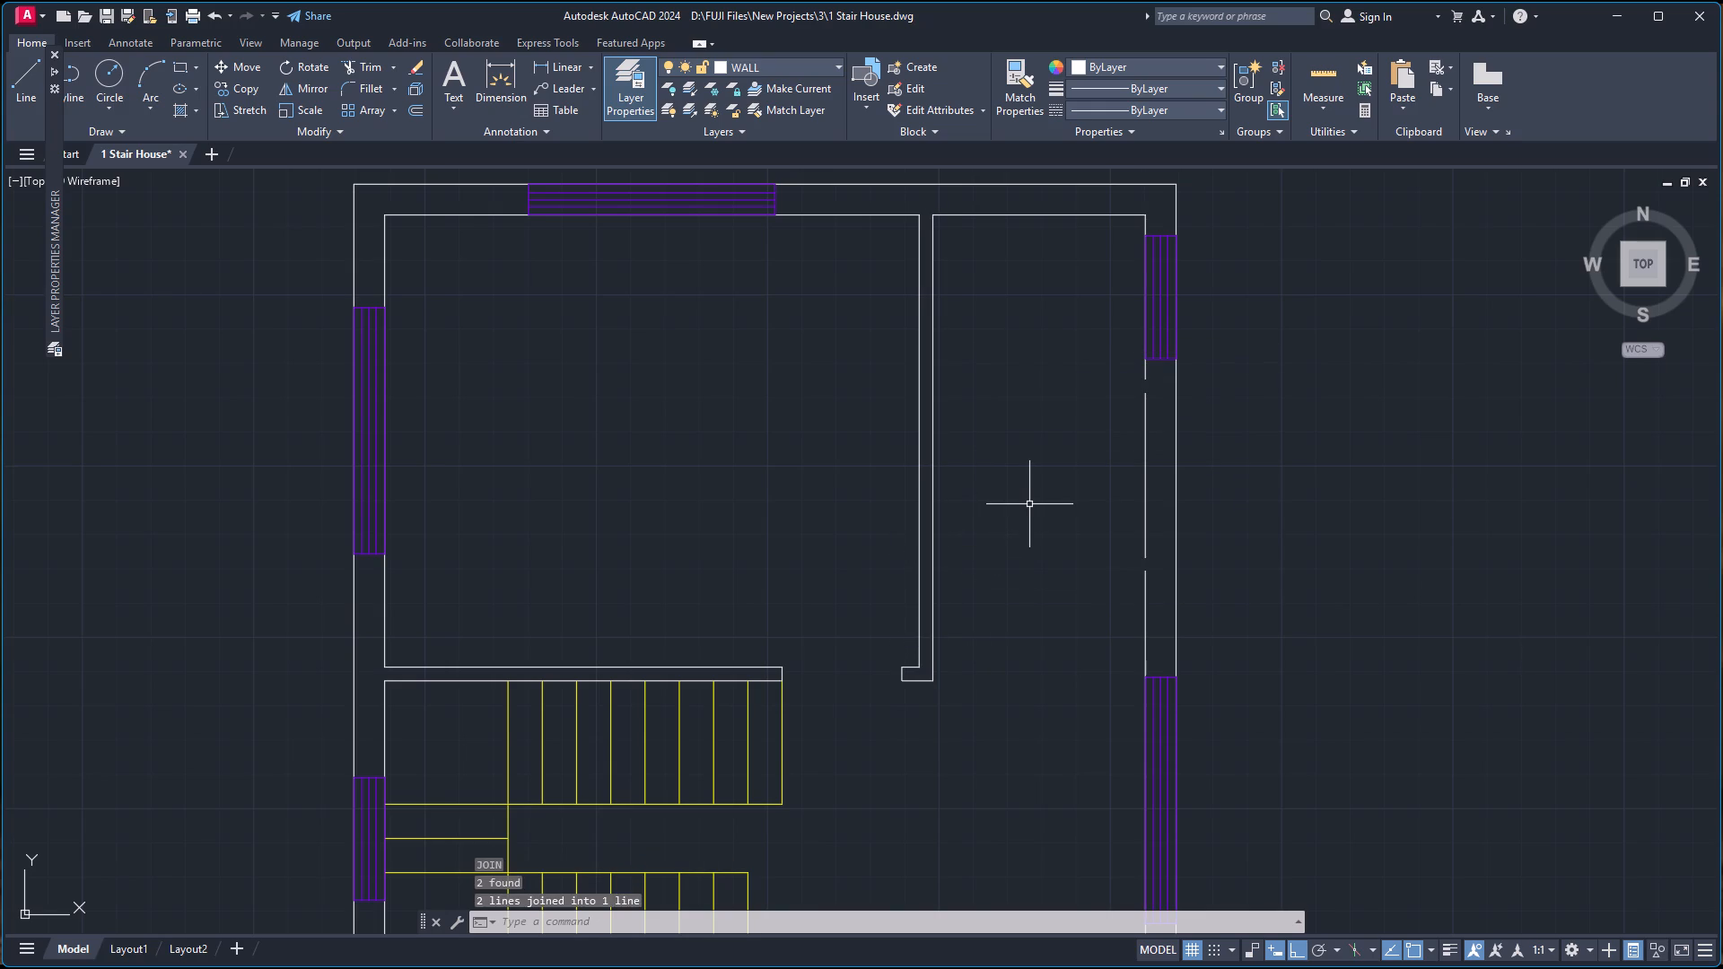
Join the east exterior wall's inner line across both gaps left by the deleted partitions.
key("Return")
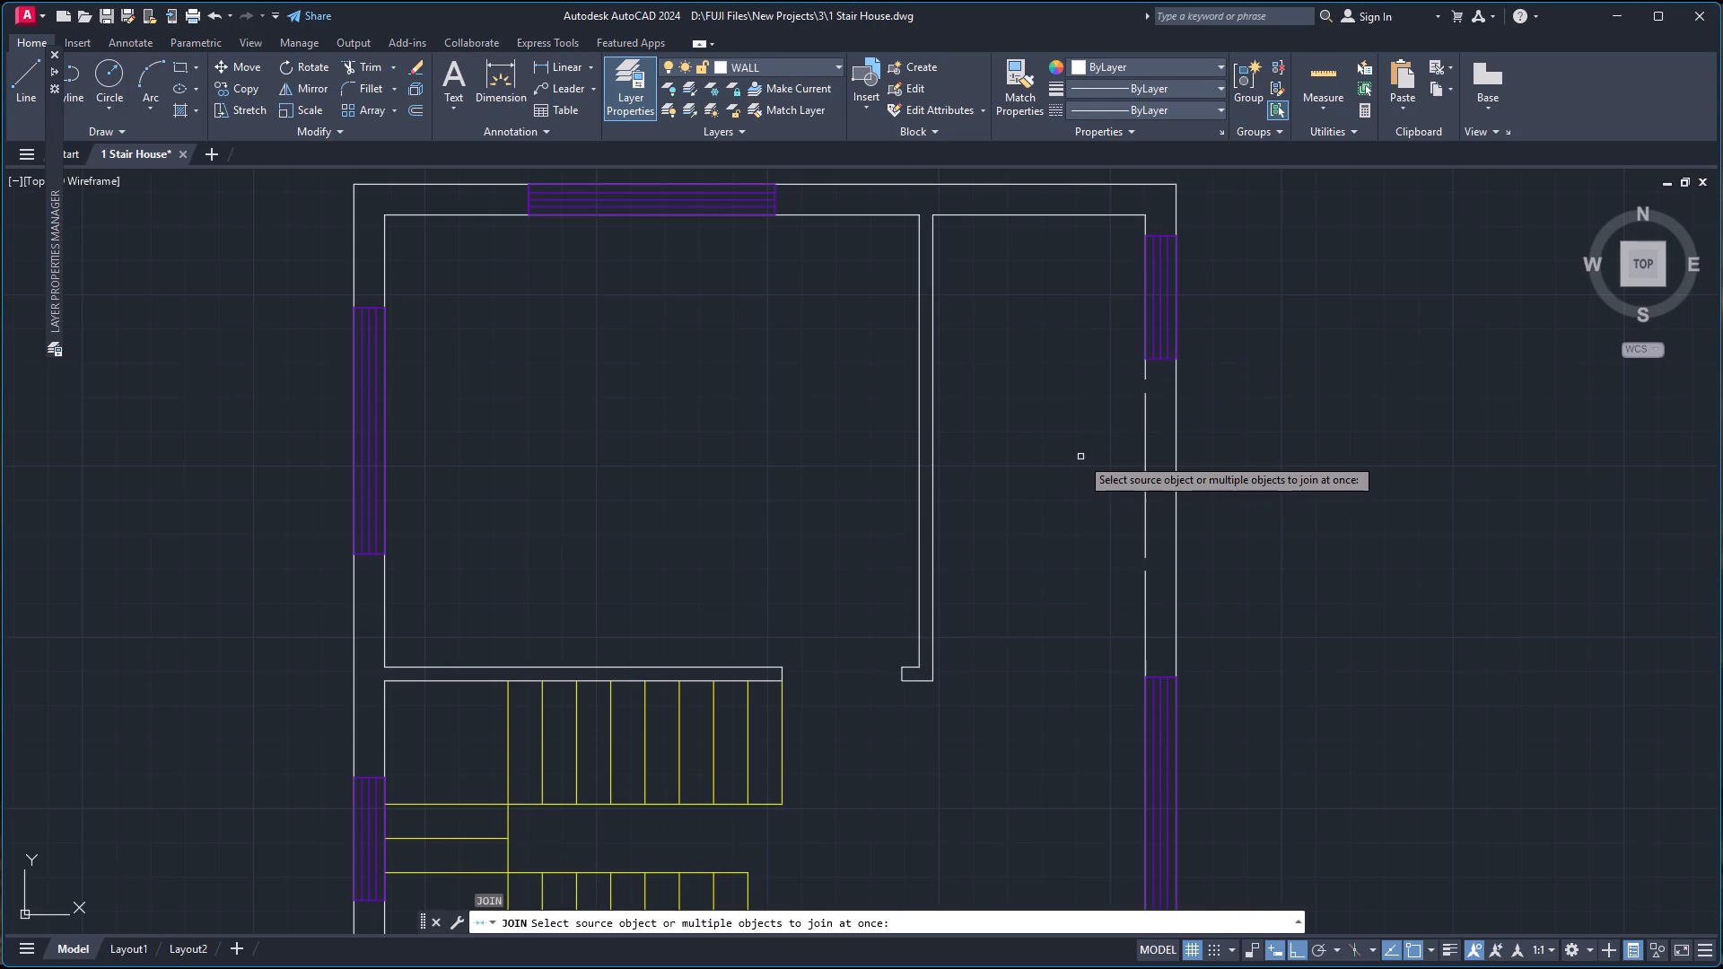
left_click(1143, 370)
left_click(1148, 429)
key("Return")
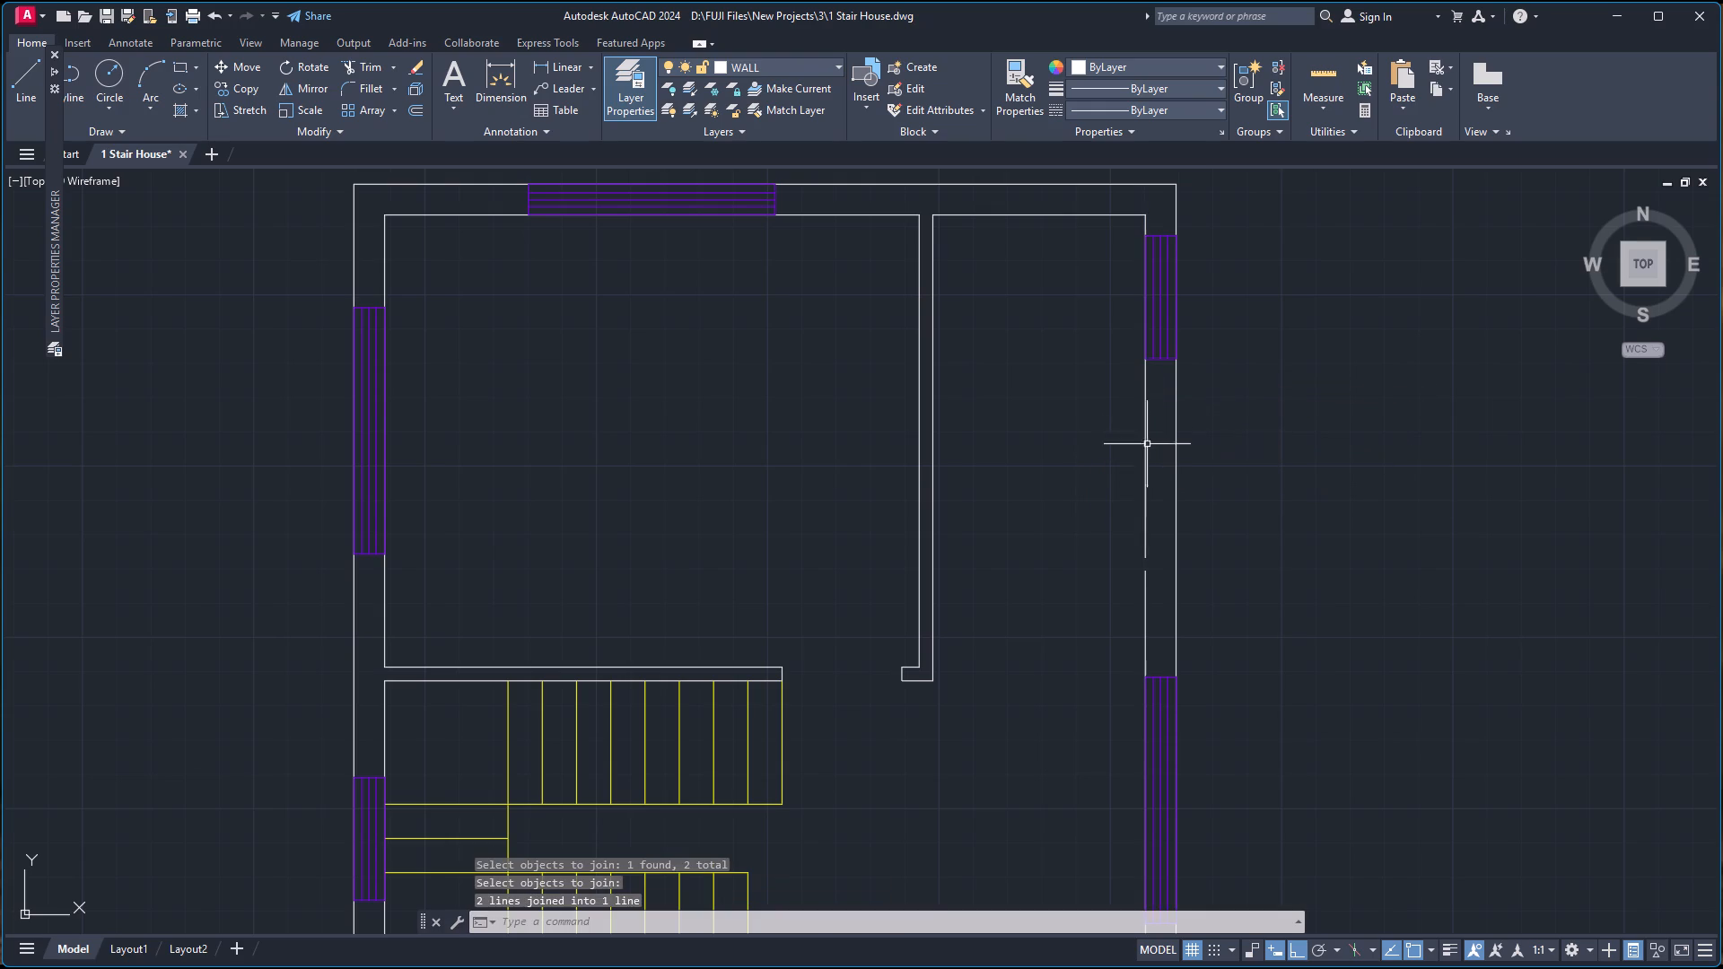
left_click(1143, 539)
left_click(1143, 607)
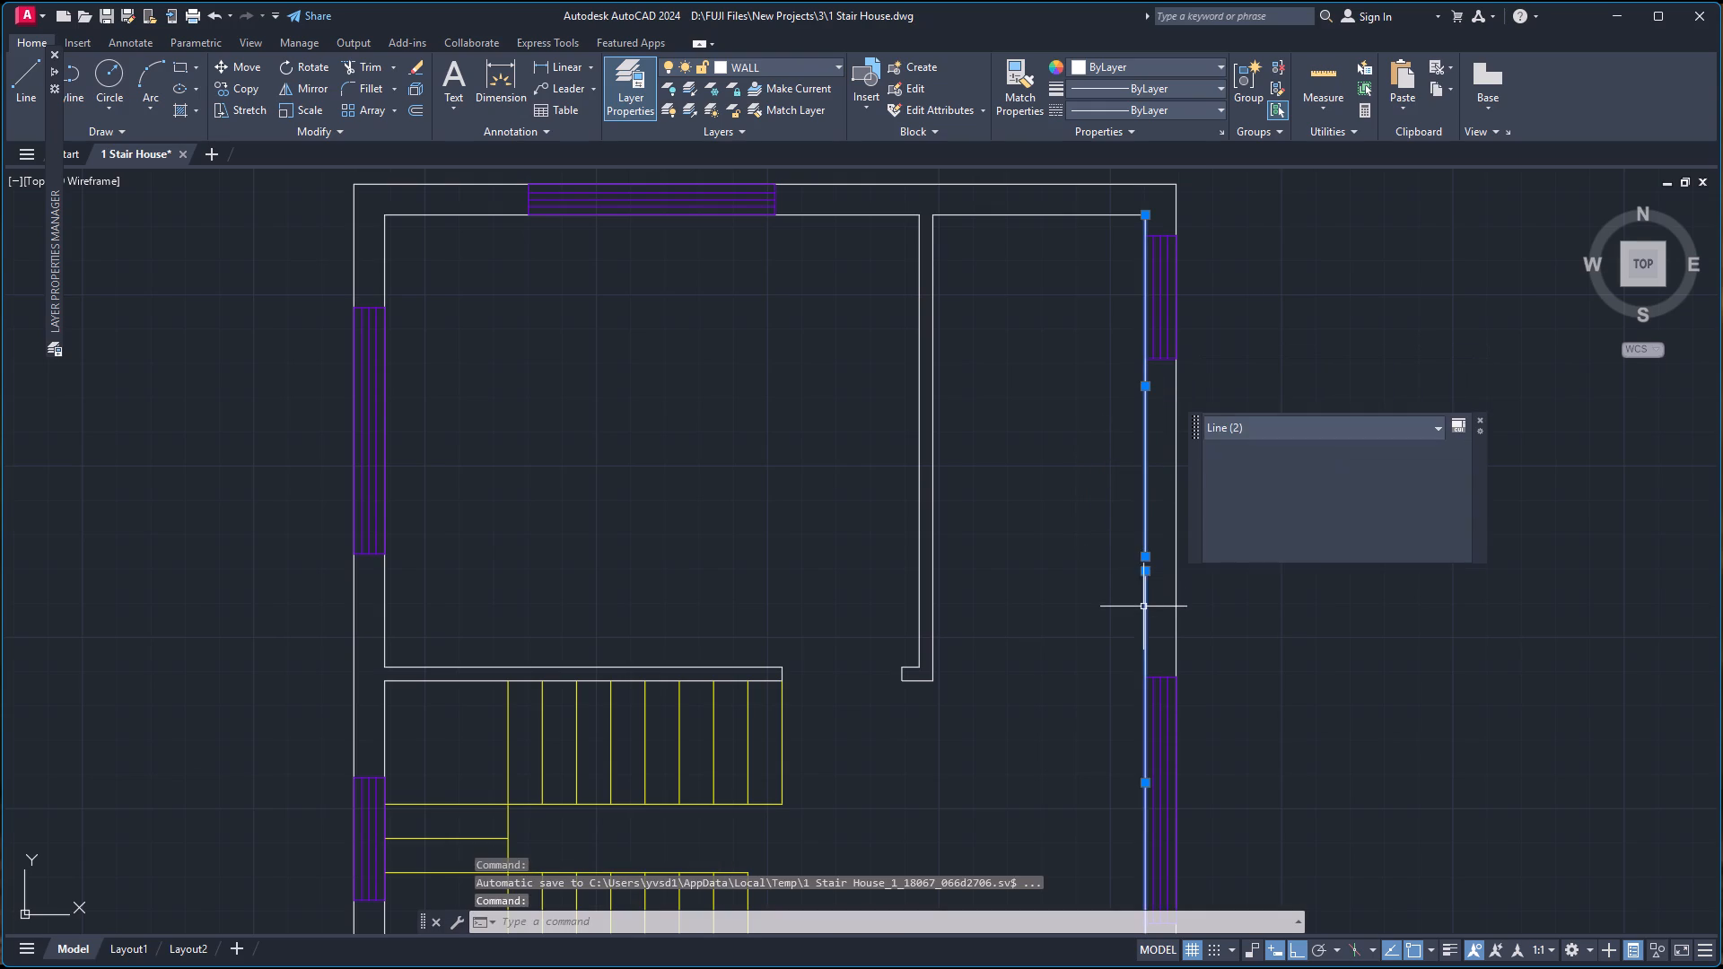
key("Return")
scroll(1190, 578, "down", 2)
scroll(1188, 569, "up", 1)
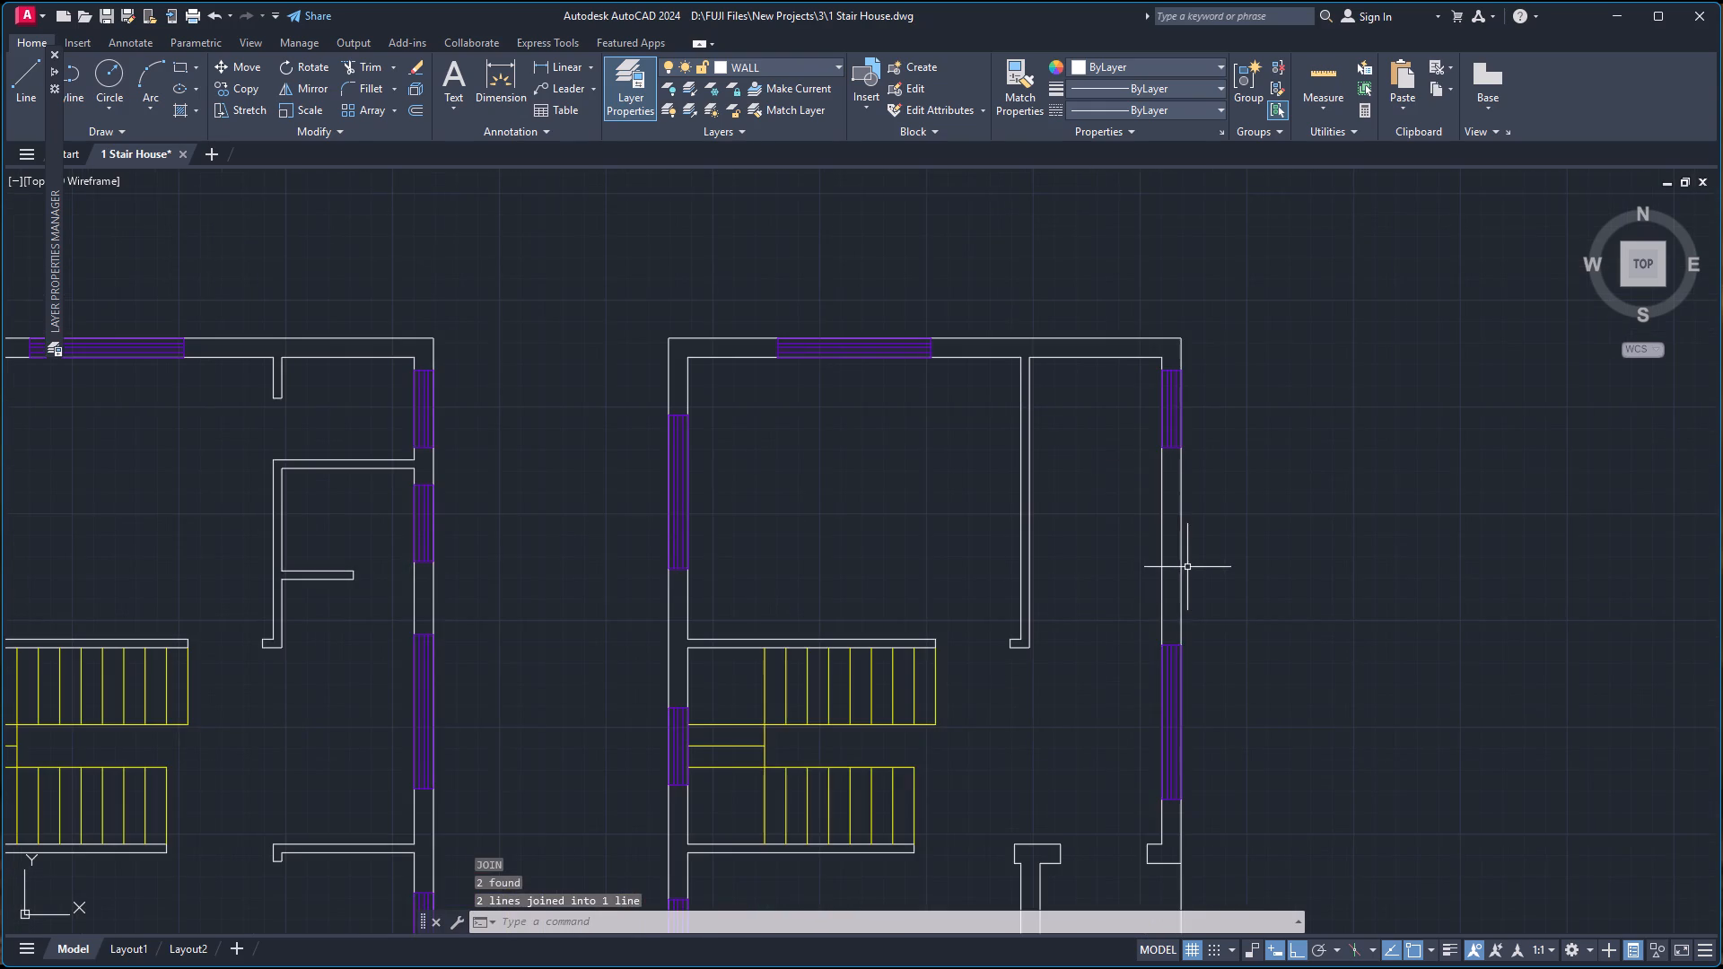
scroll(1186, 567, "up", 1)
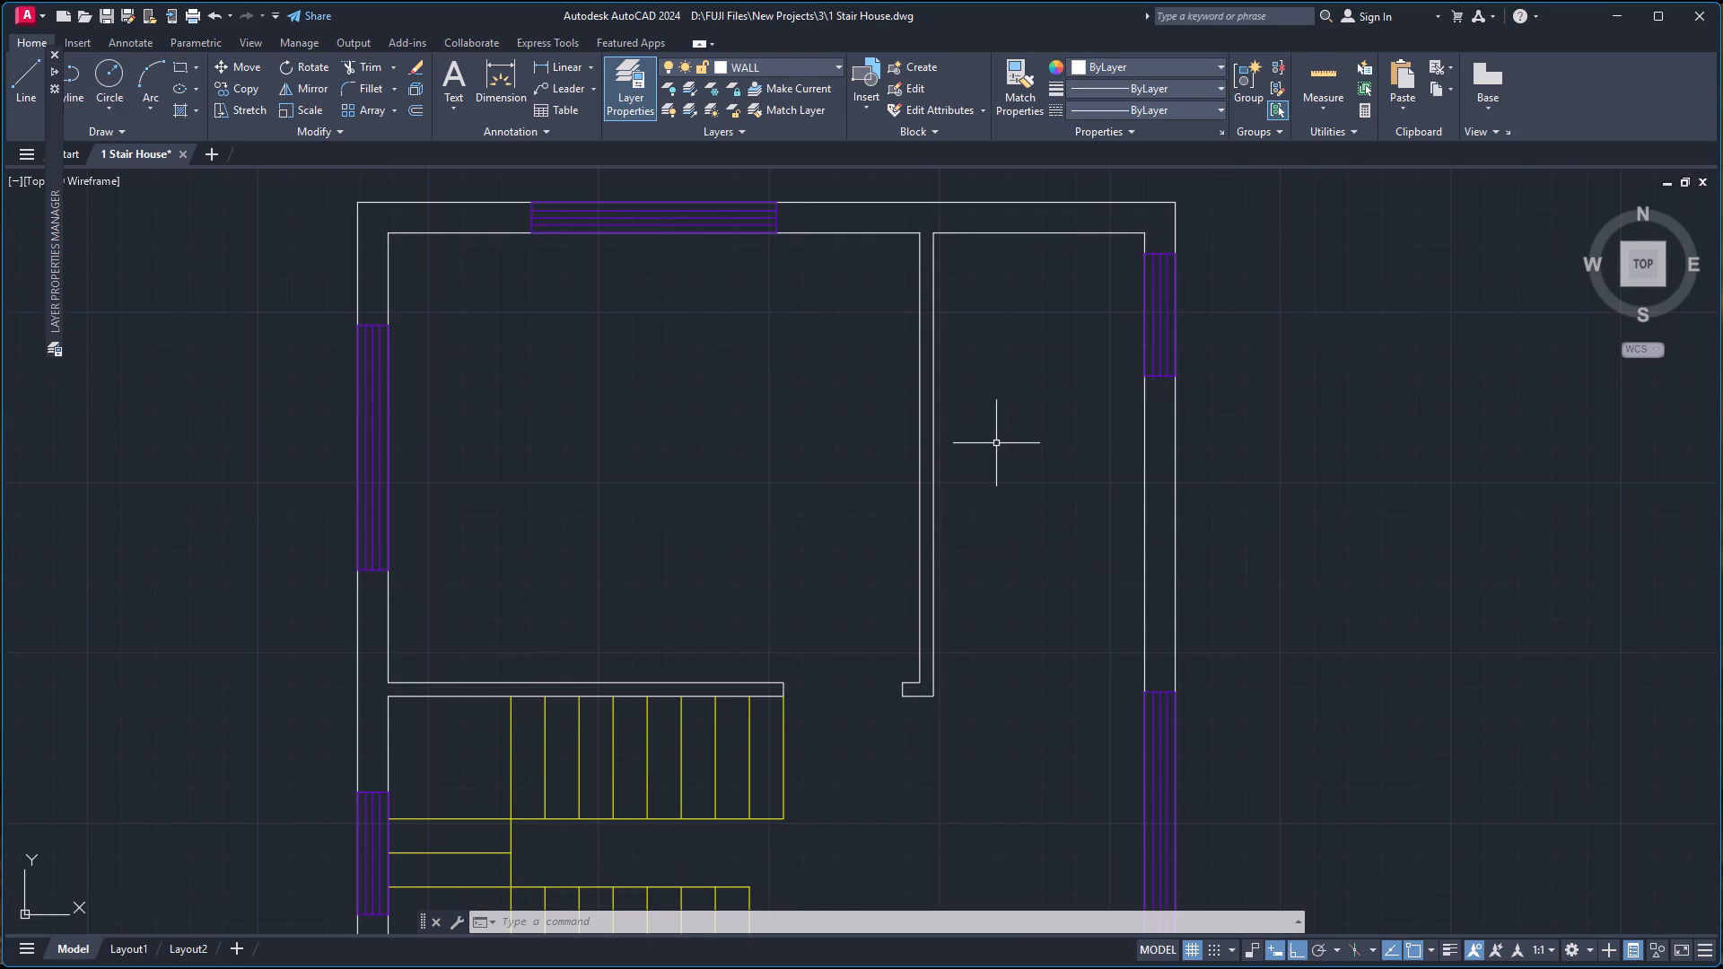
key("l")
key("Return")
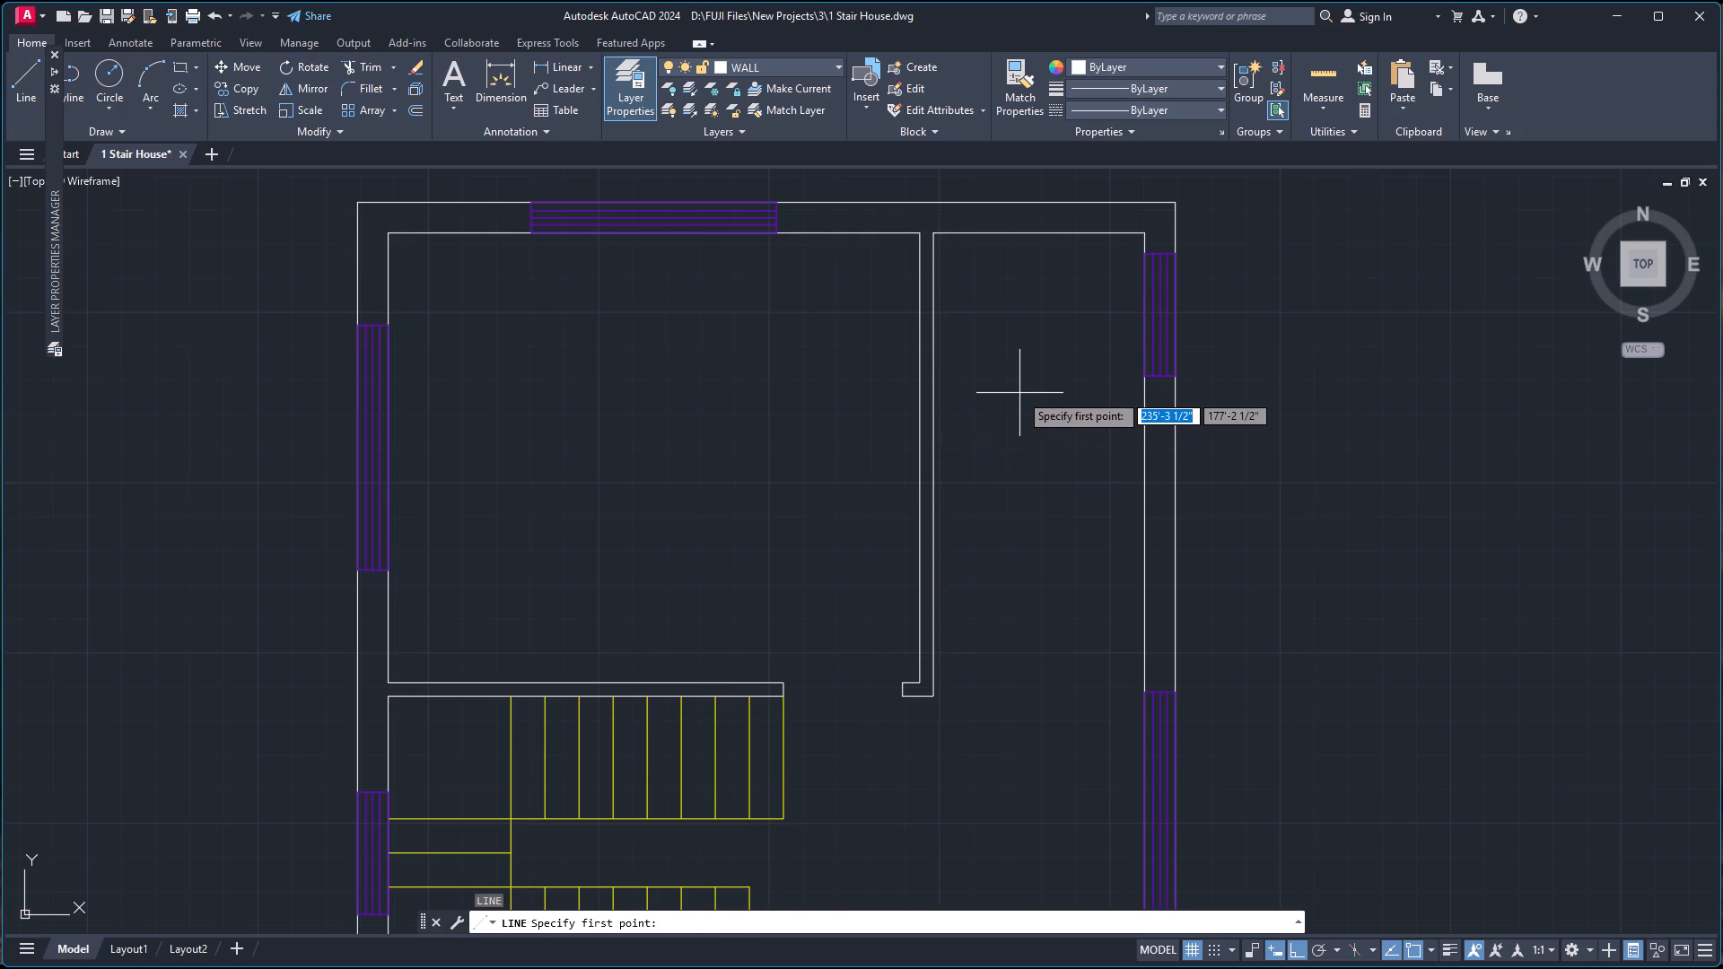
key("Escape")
Offset the upper-right small room's top inner wall line 5'-6" downward, and that new line another 4" to form a partition.
key("o")
key("Return")
key("Return")
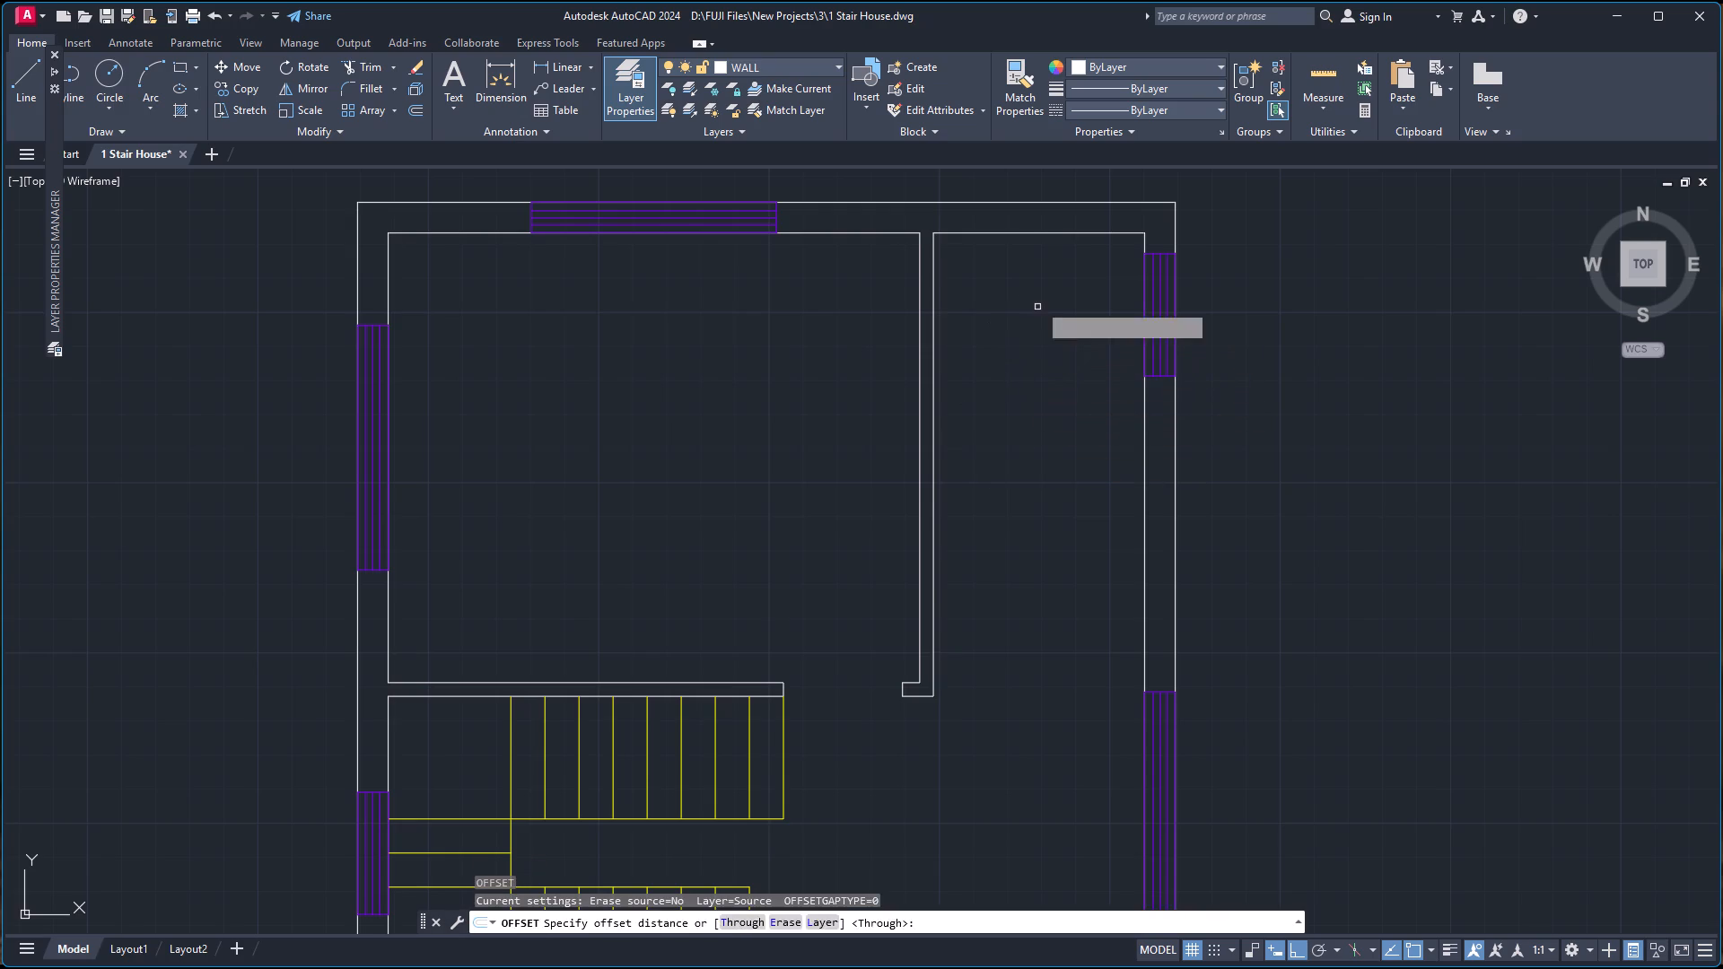
left_click(1048, 231)
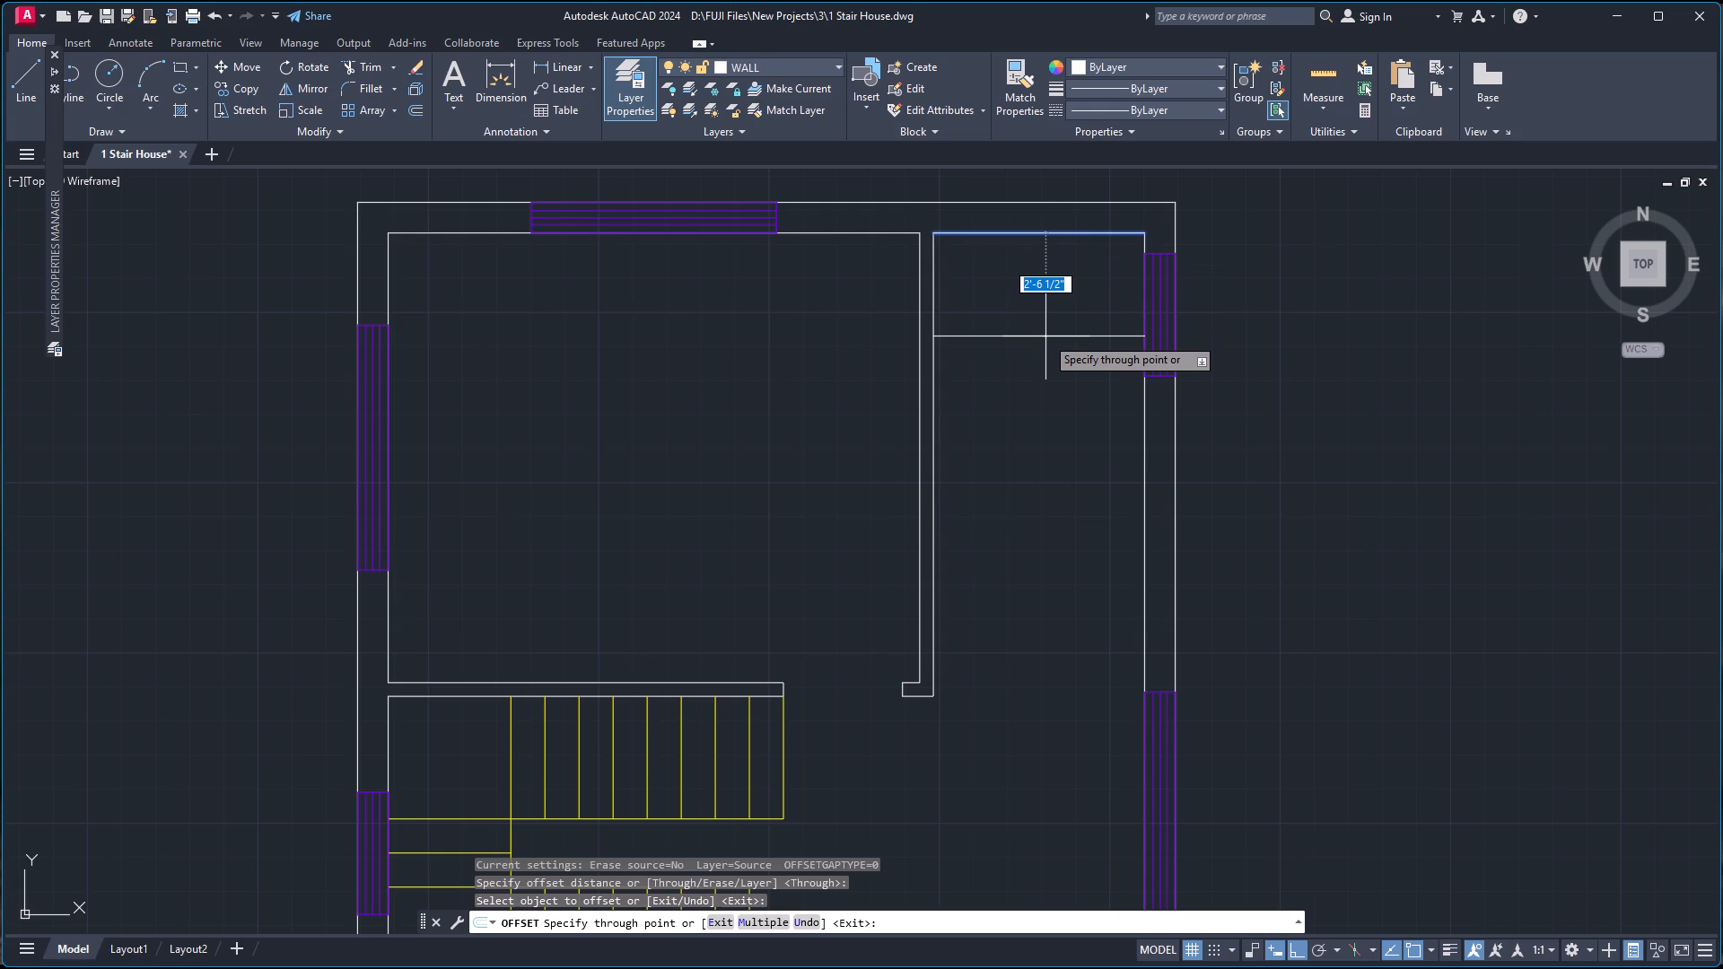
type("5'-6")
key("Return")
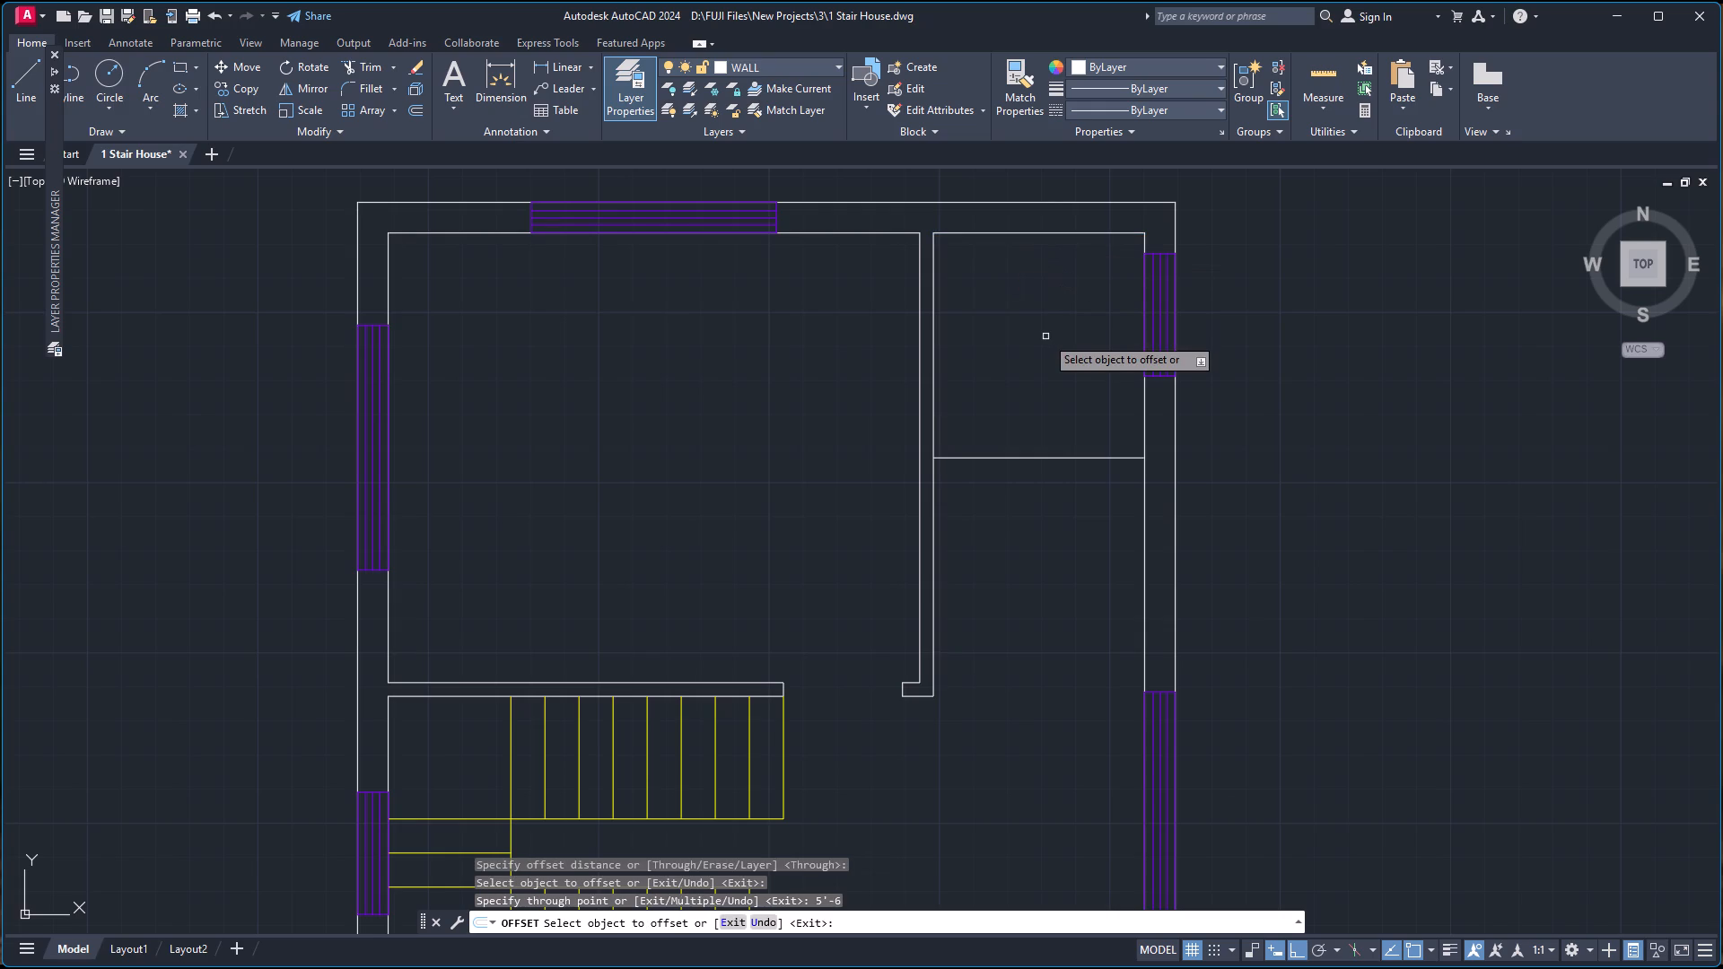
left_click(1029, 460)
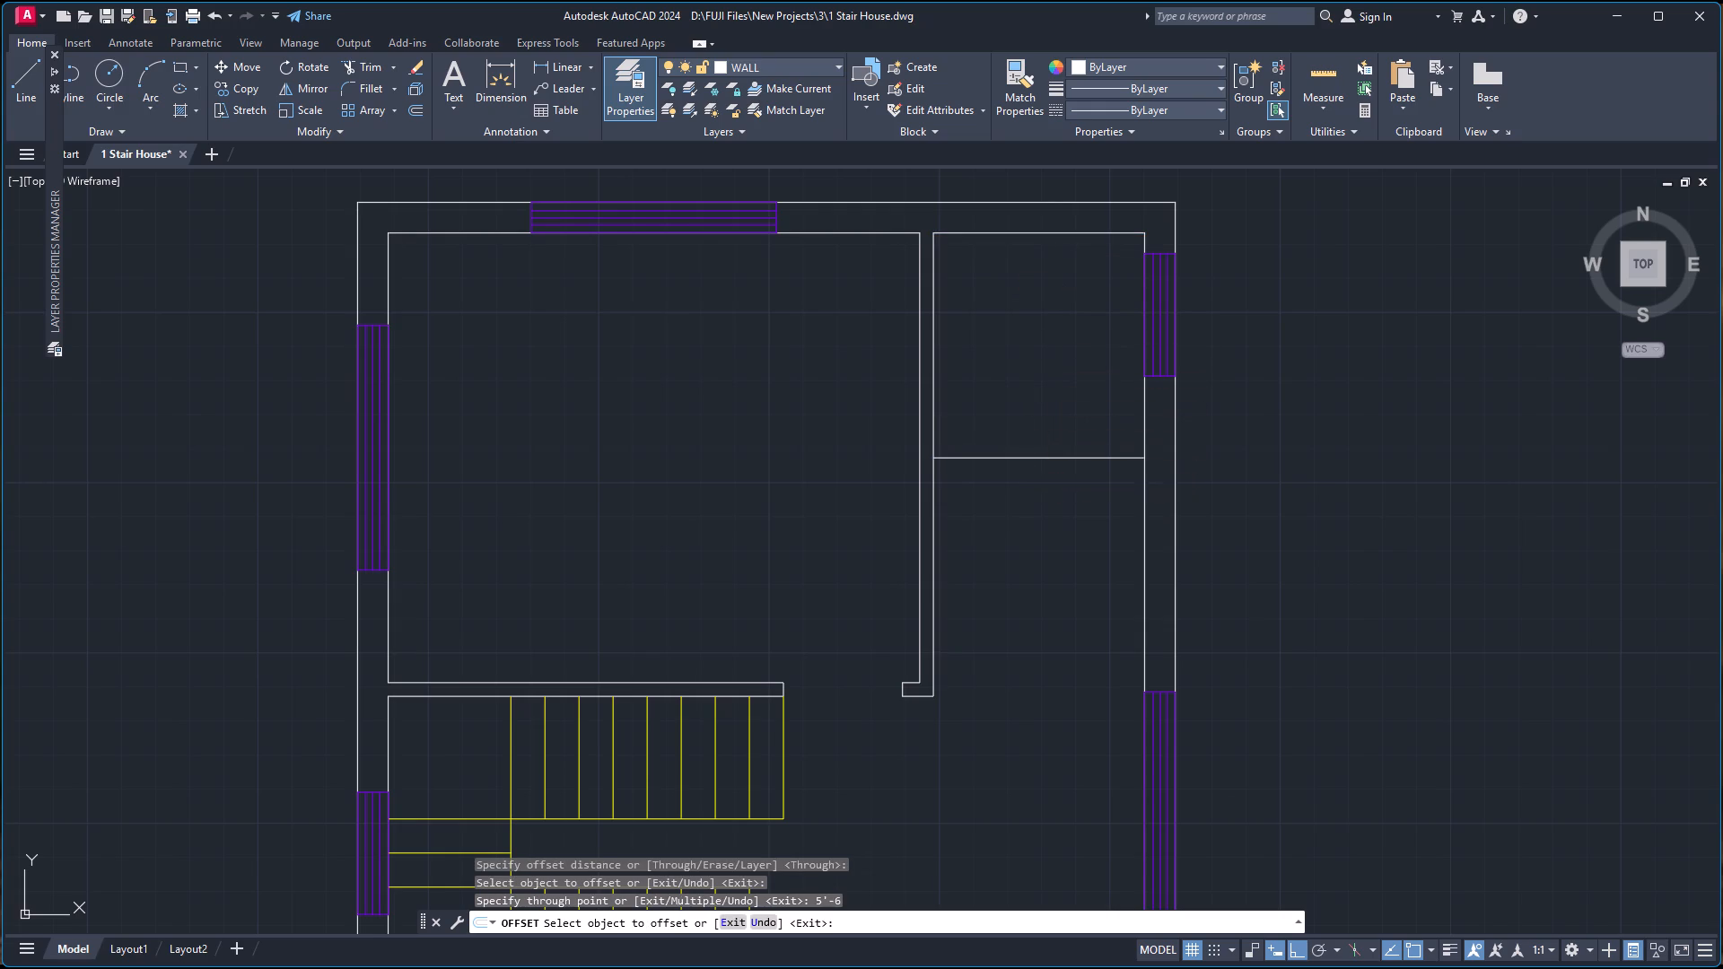
key("4")
key("Return")
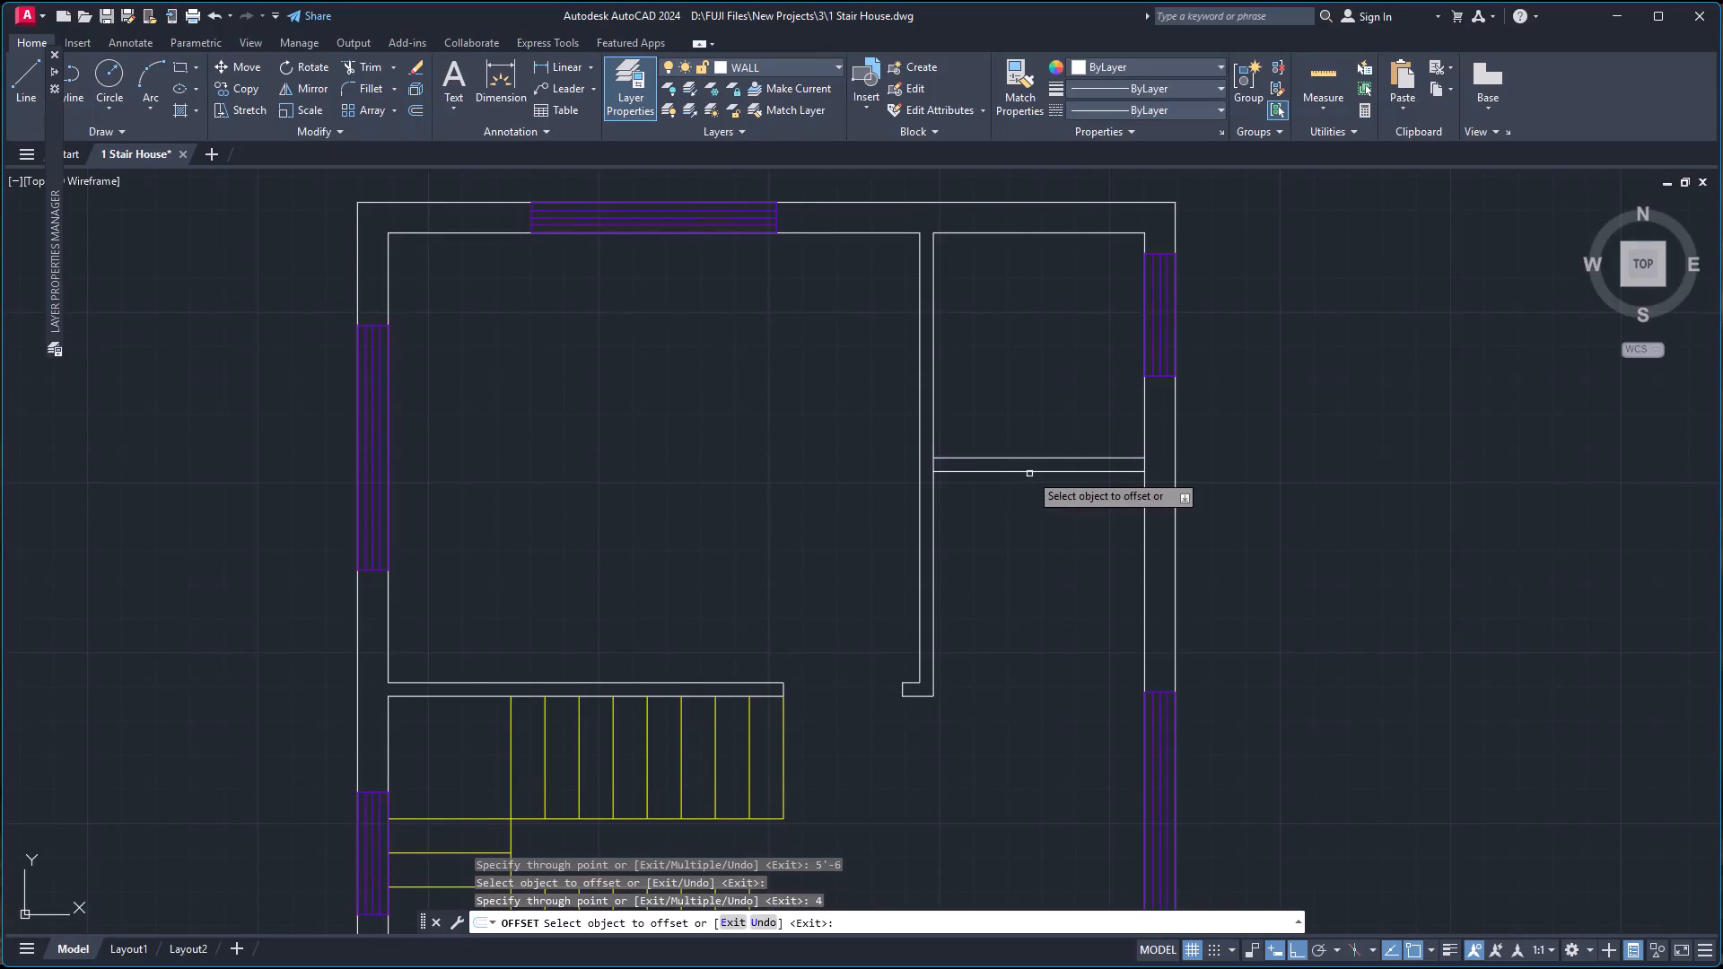
Offset the new partition's lower line 5'-2" downward to place the second partition's upper line.
left_click(1029, 473)
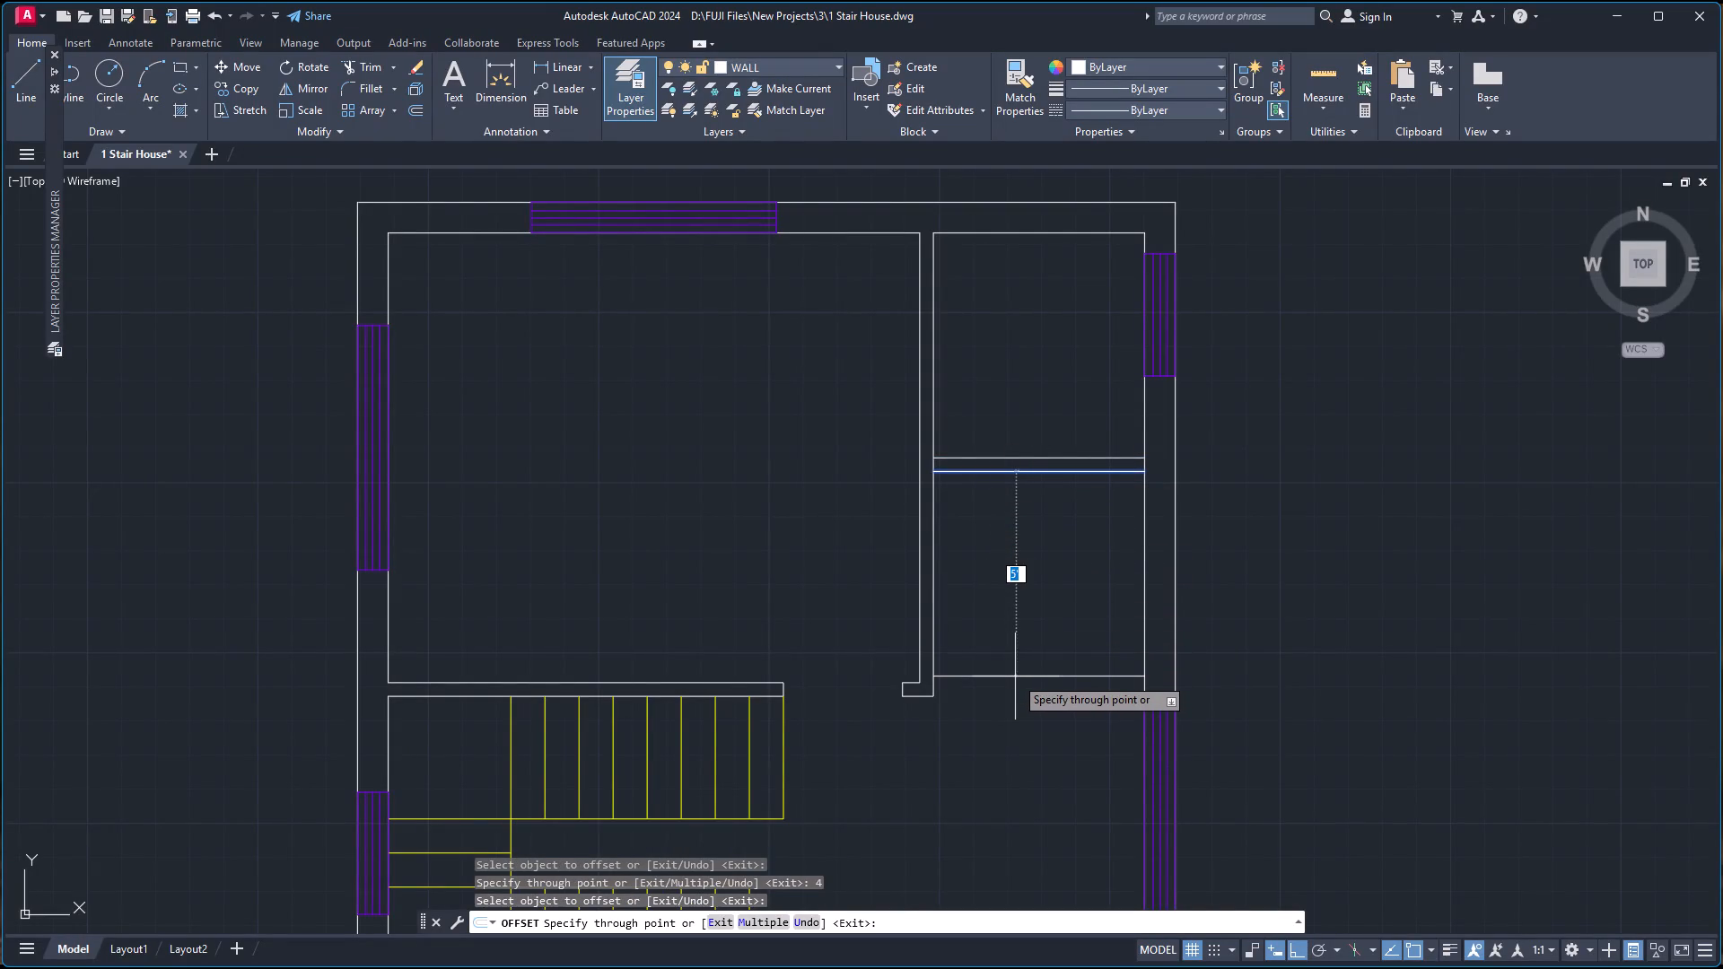
key("5")
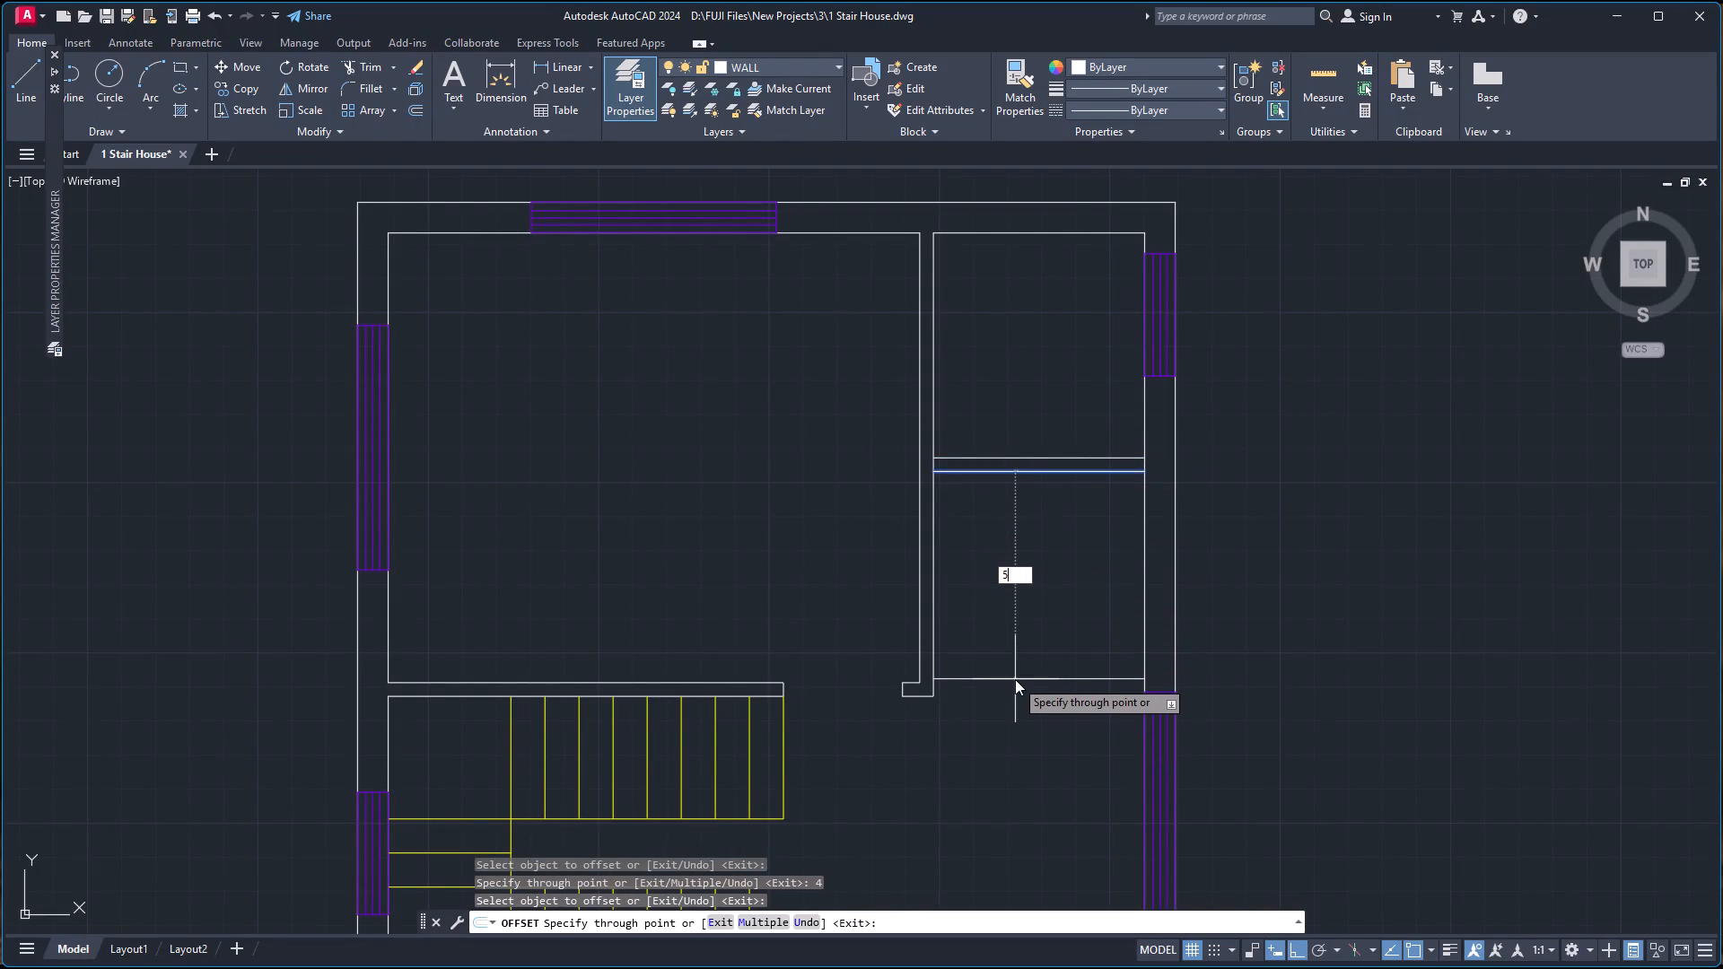
type("'-2")
key("Return")
Offset the second partition's upper line 4" downward, through the lower corner endpoint of the interior wall's end, to form its lower line.
scroll(1015, 682, "up", 3)
scroll(905, 712, "up", 1)
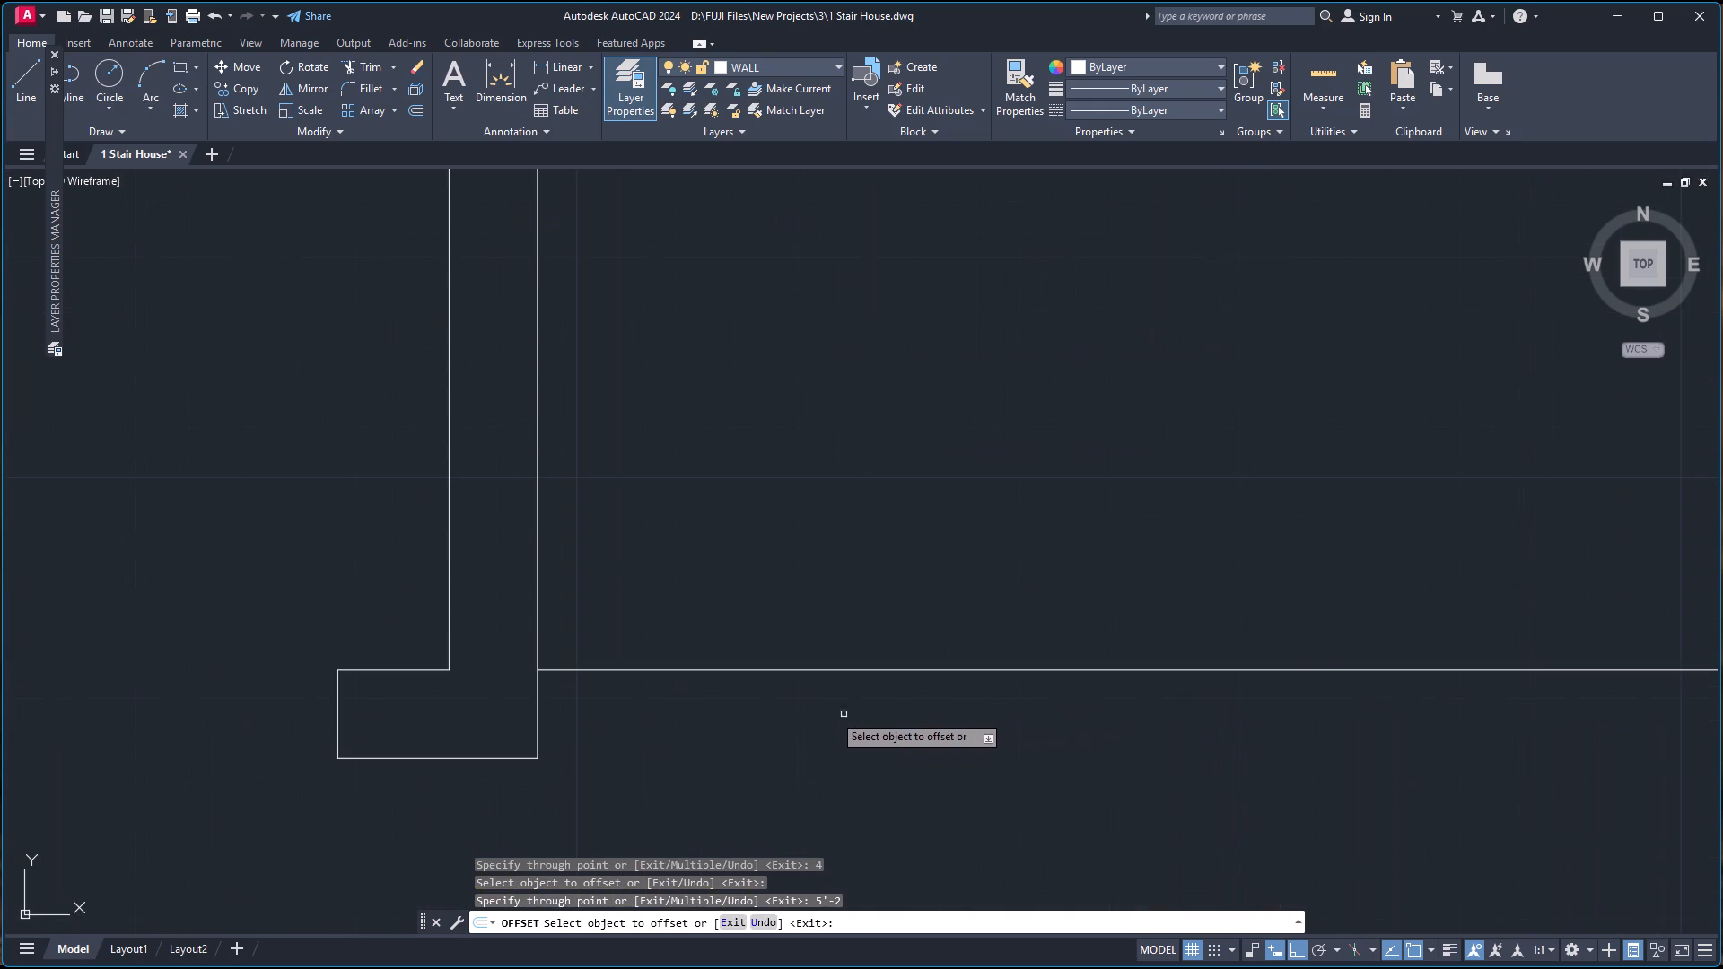
left_click(838, 668)
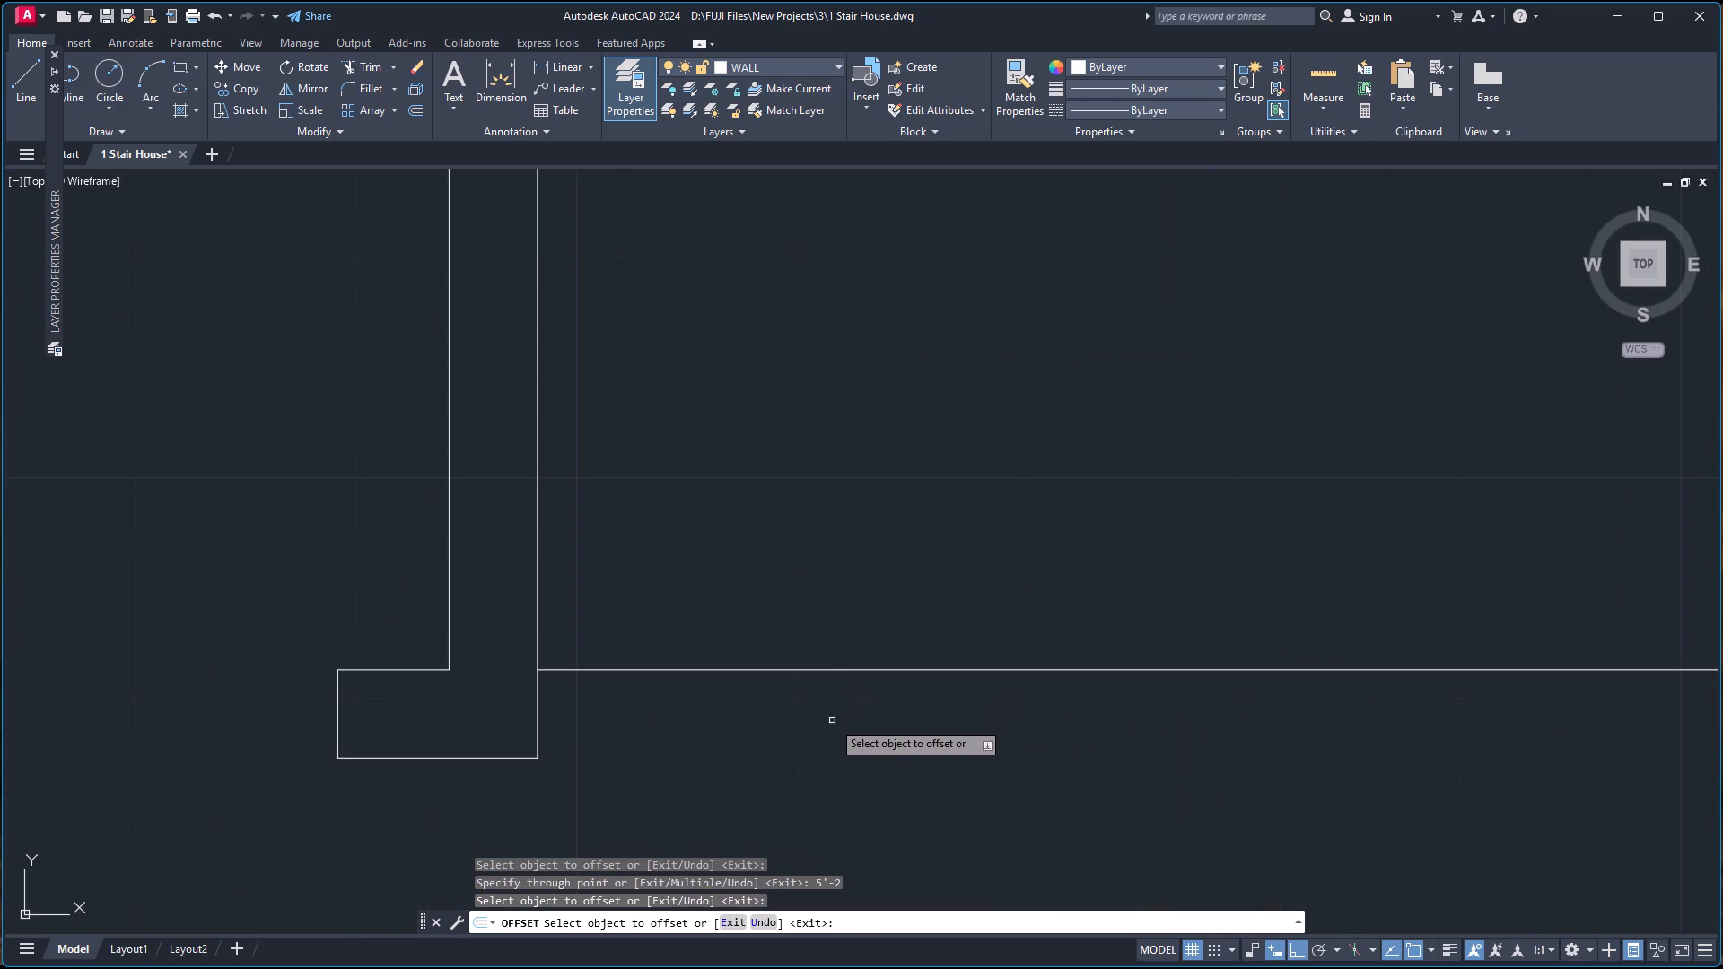
left_click(851, 669)
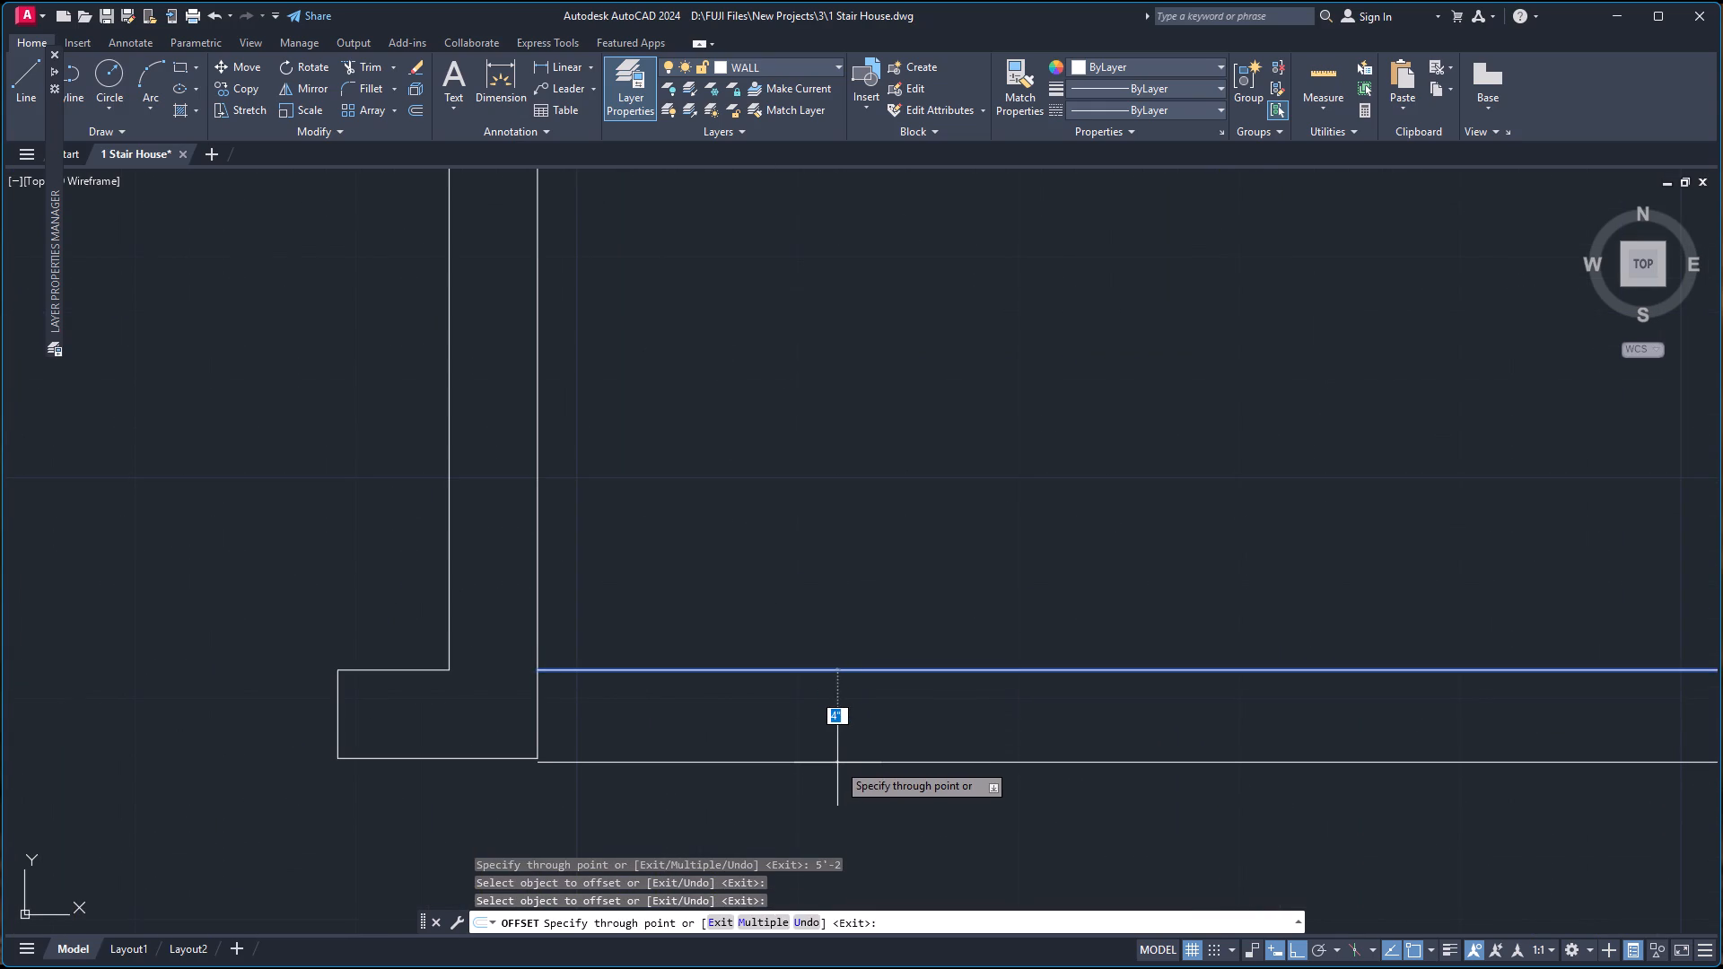
left_click(538, 758)
scroll(940, 674, "down", 3)
scroll(1107, 609, "down", 1)
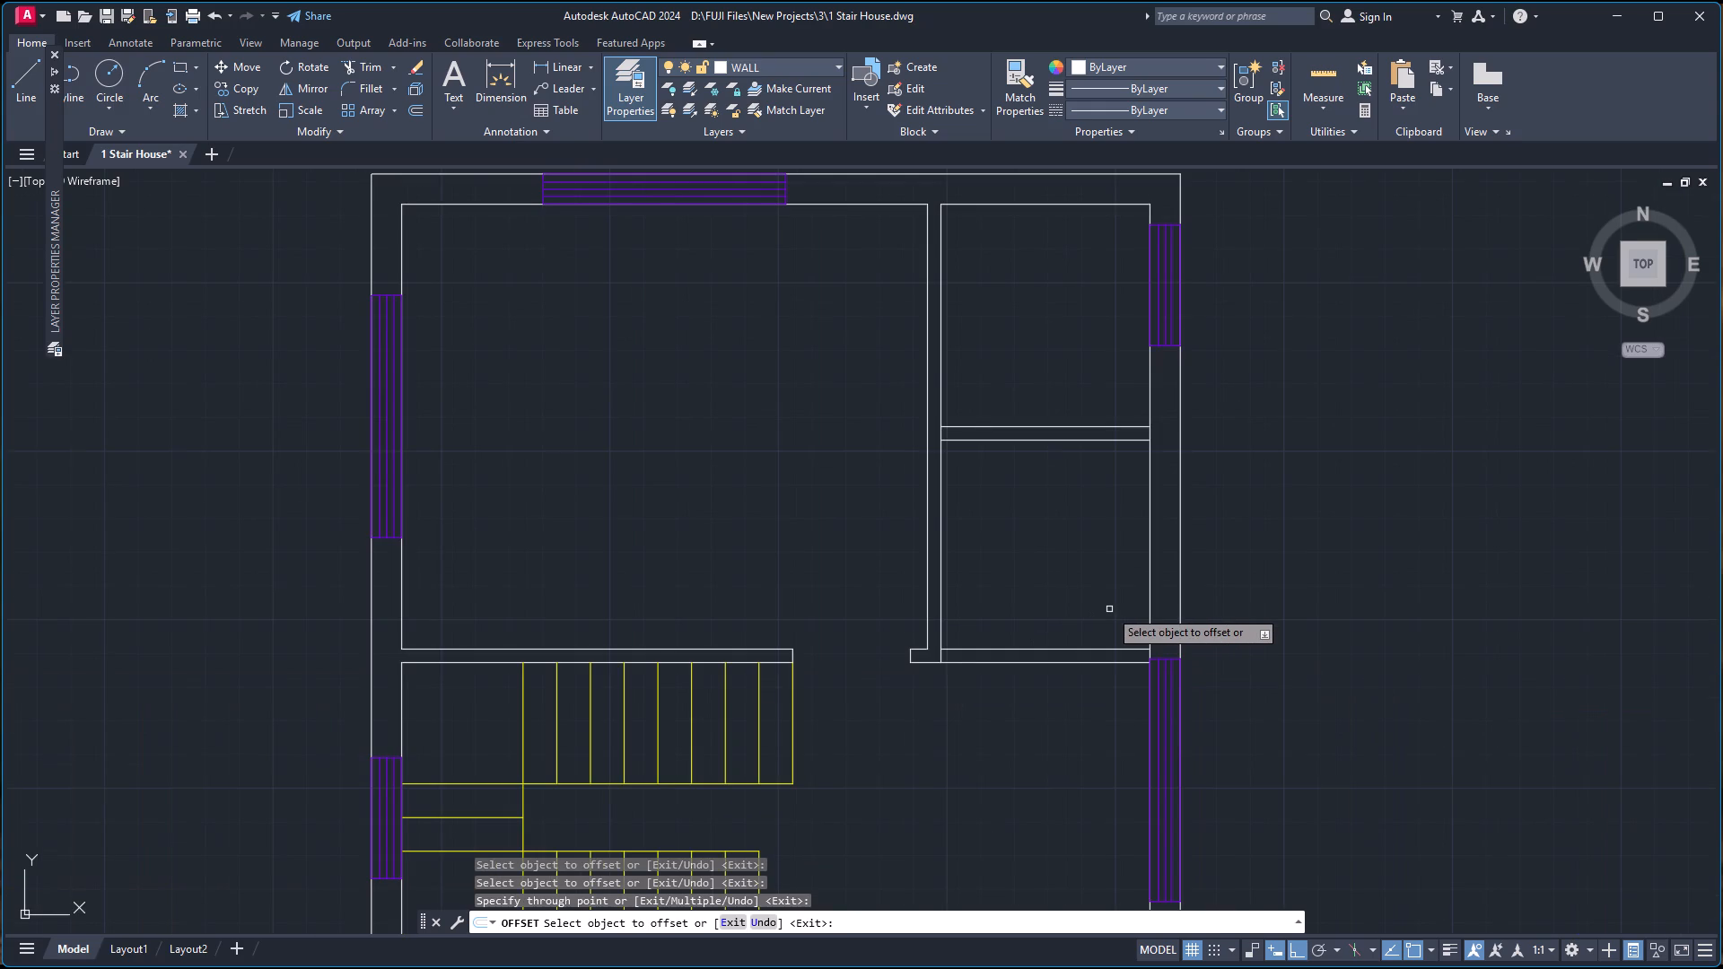
scroll(1110, 609, "up", 2)
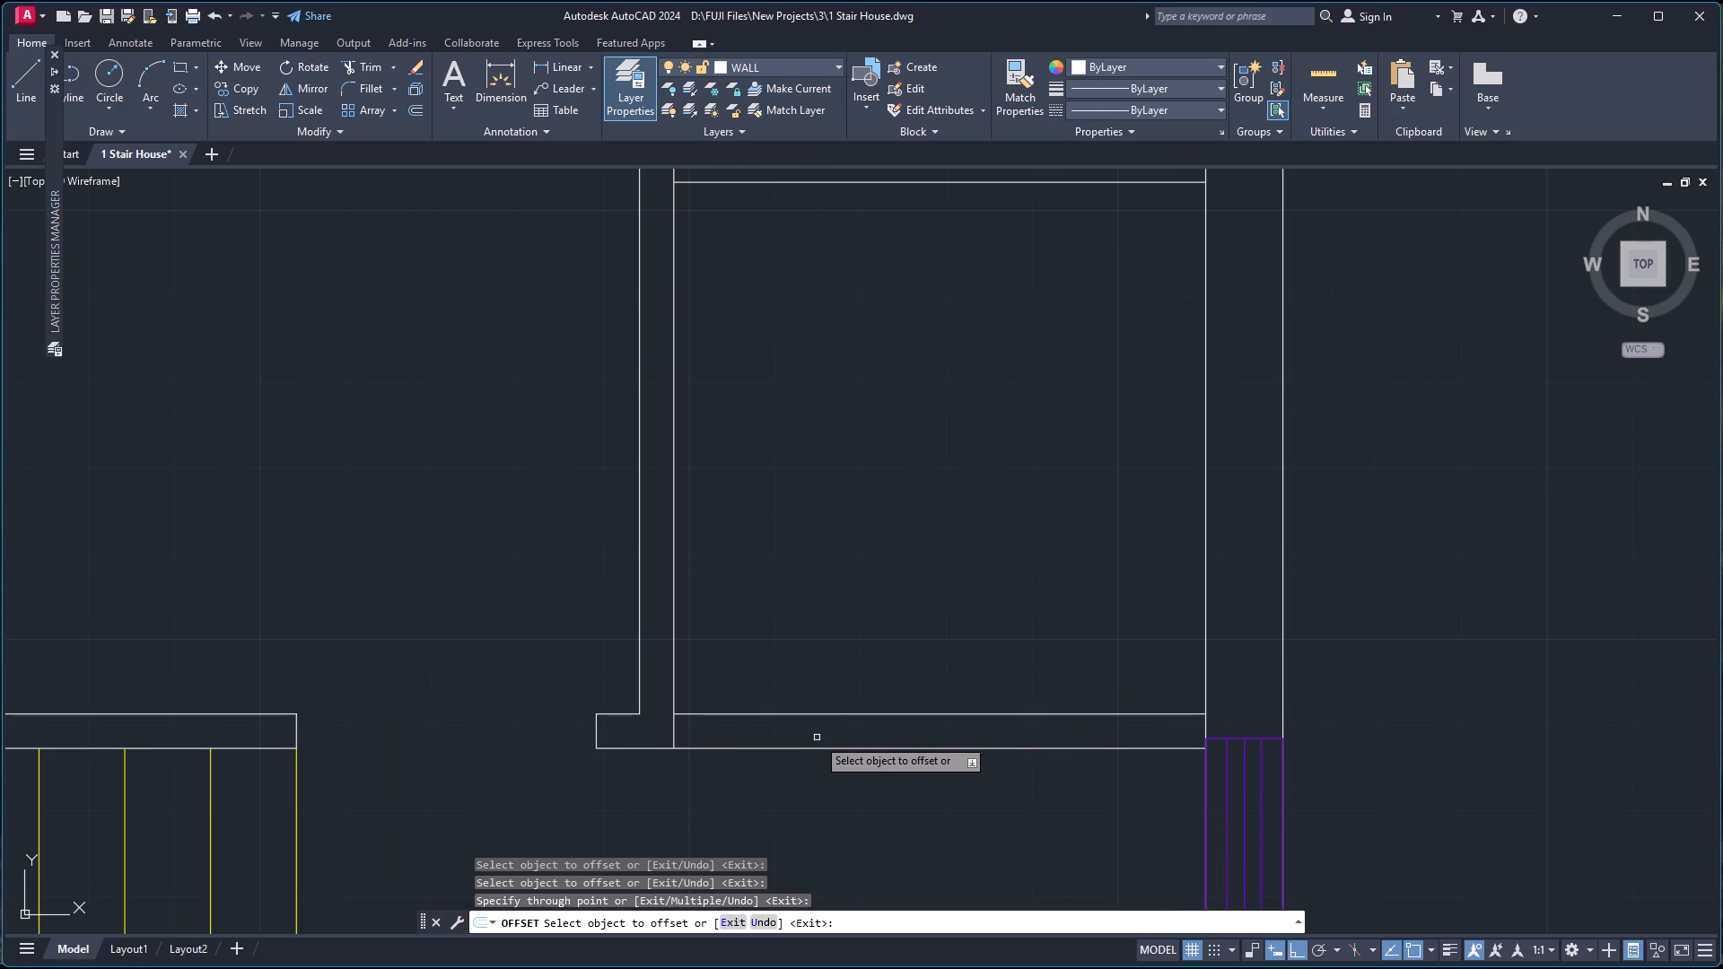
scroll(811, 729, "down", 3)
scroll(888, 764, "down", 2)
scroll(896, 800, "up", 2)
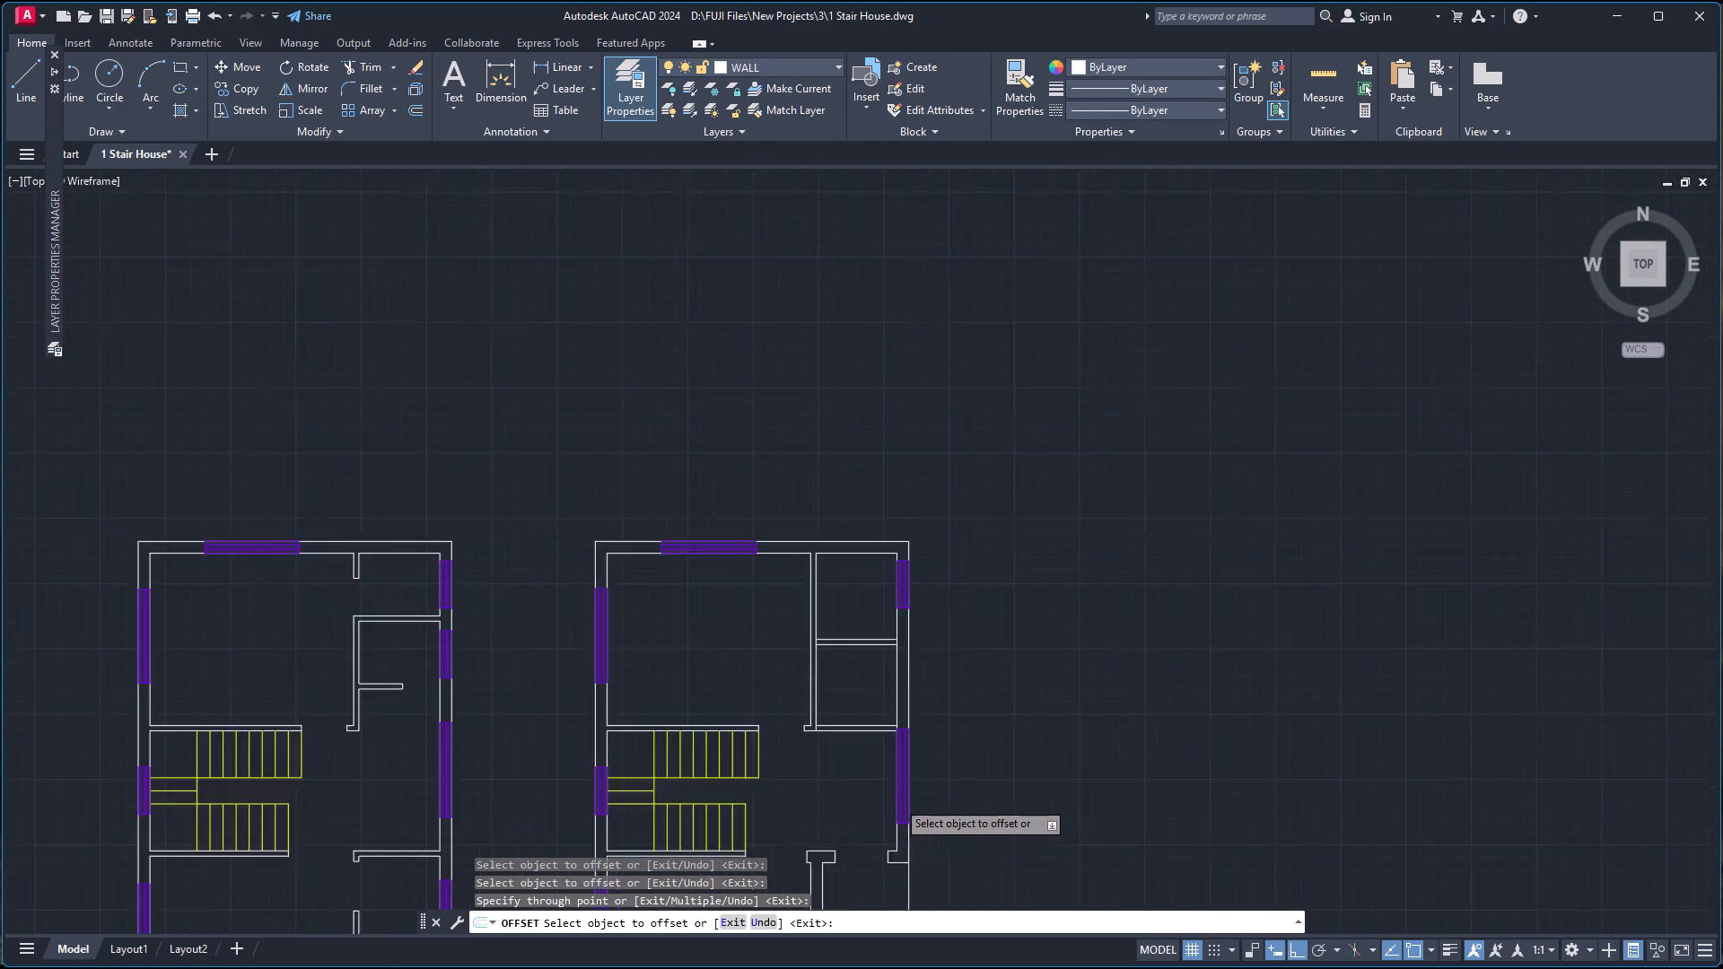
scroll(896, 800, "up", 1)
key("Escape")
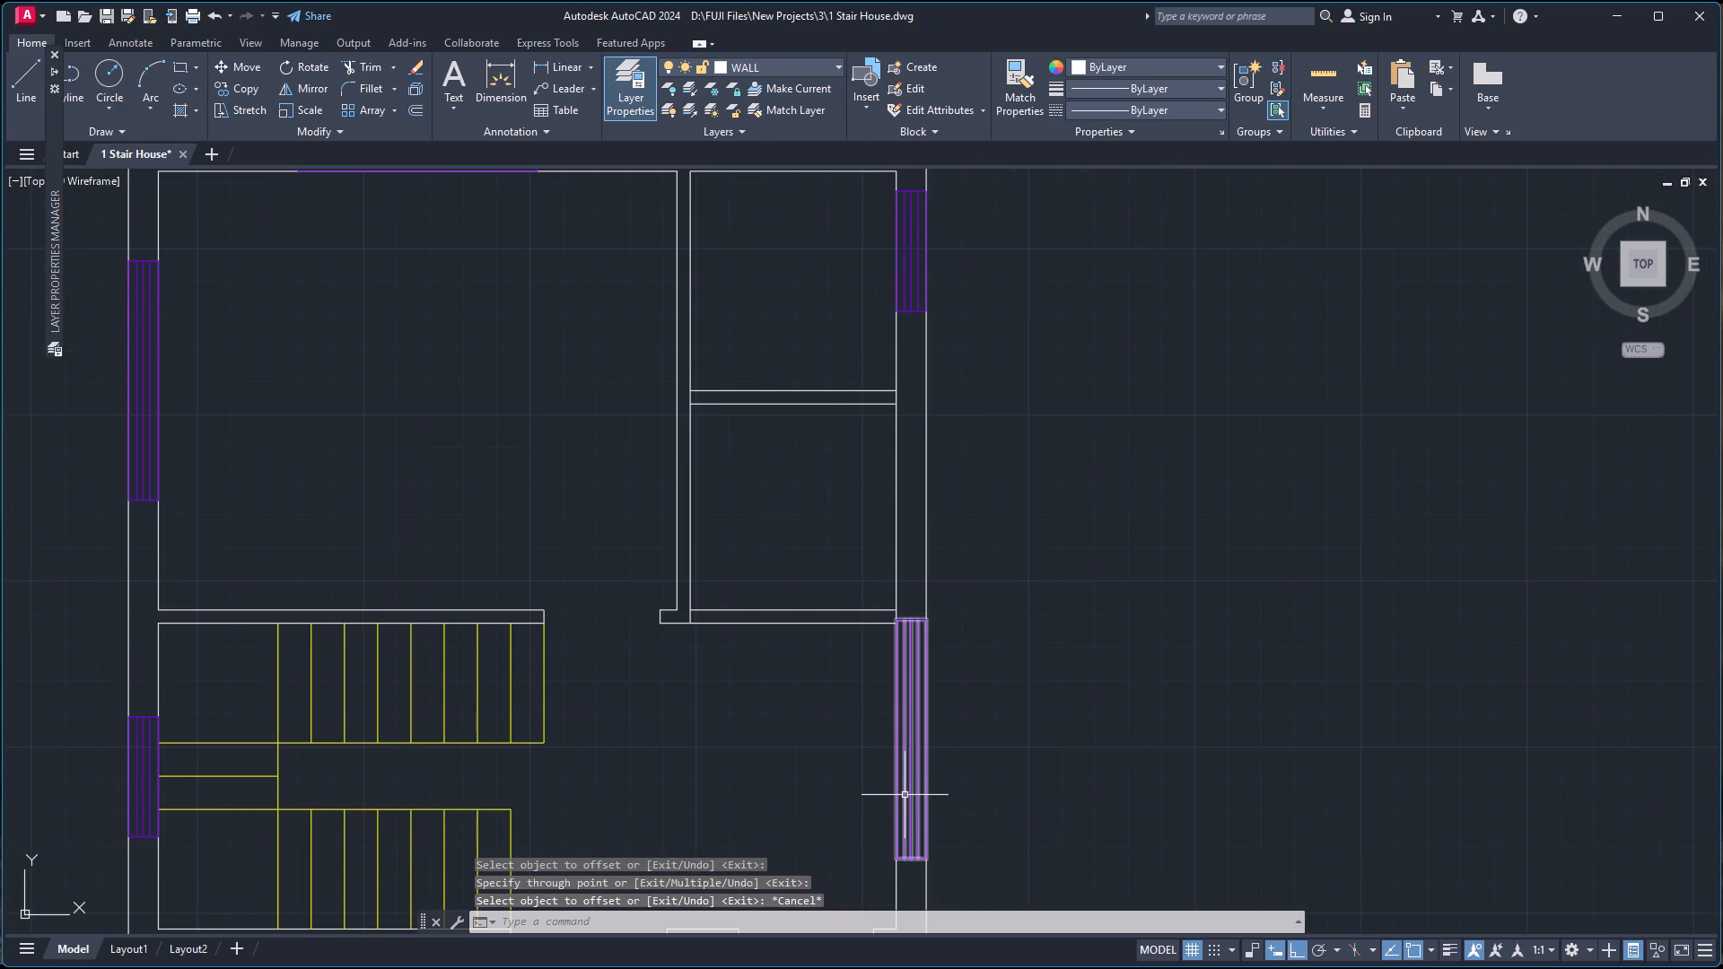
Move the east-wall window just below the second partition straight down the wall, clear of the partition.
left_click(905, 795)
key("m")
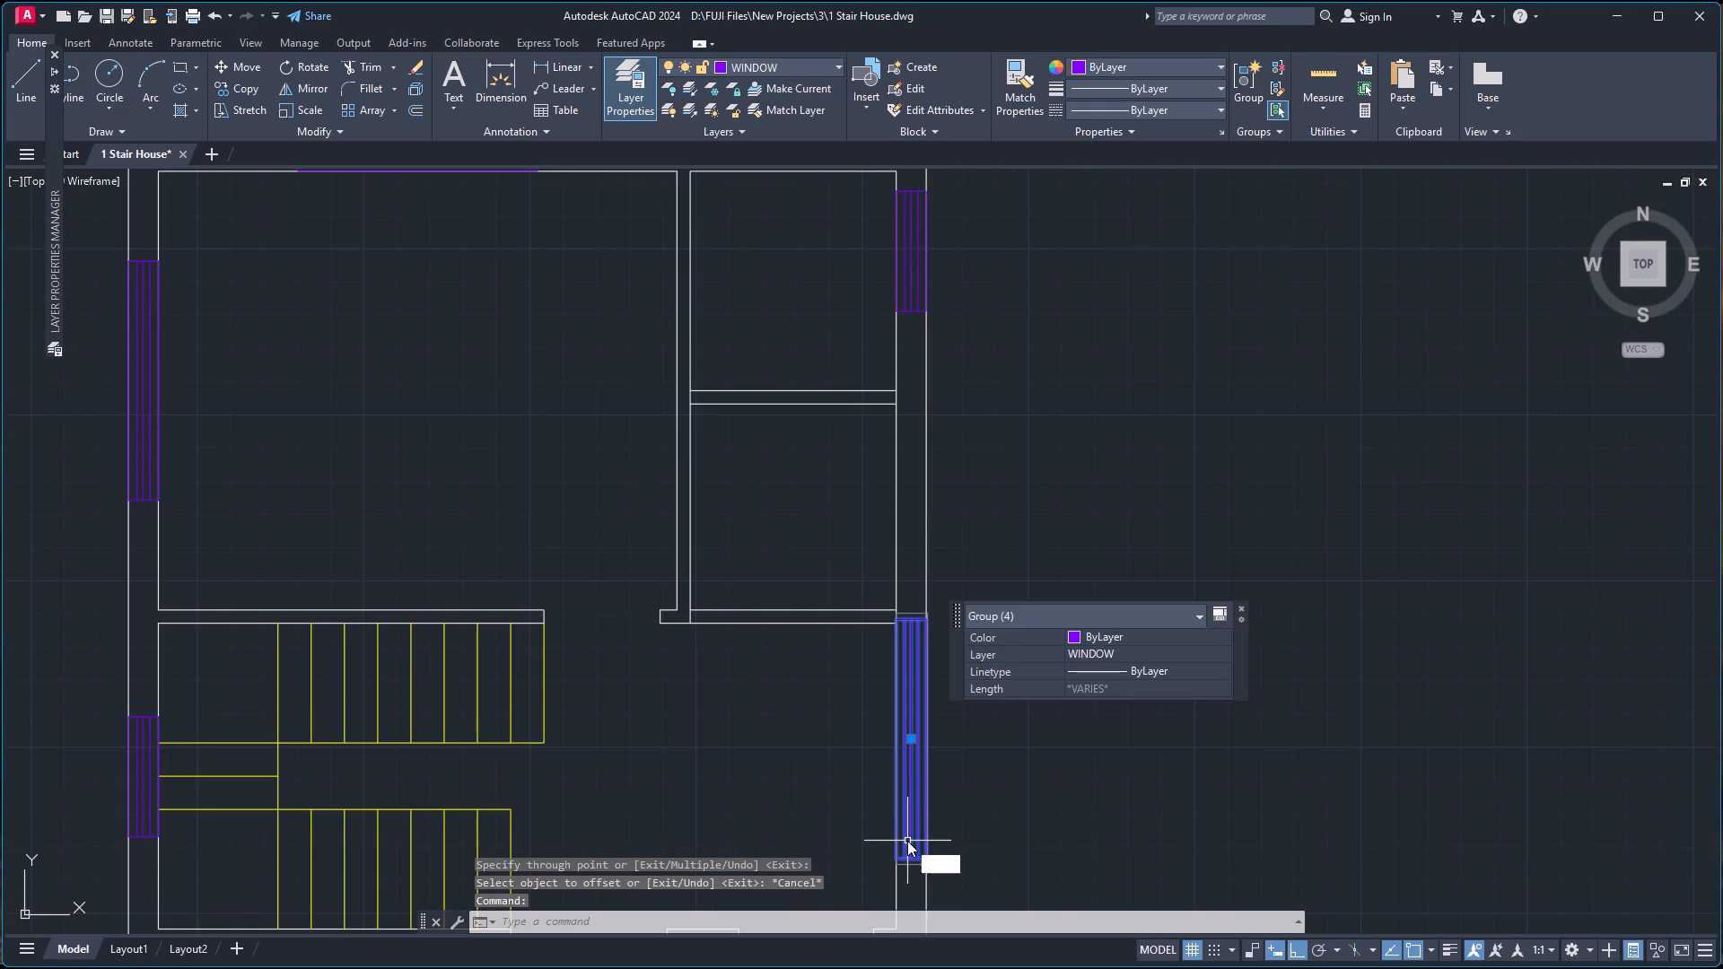
key("Return")
scroll(907, 851, "up", 2)
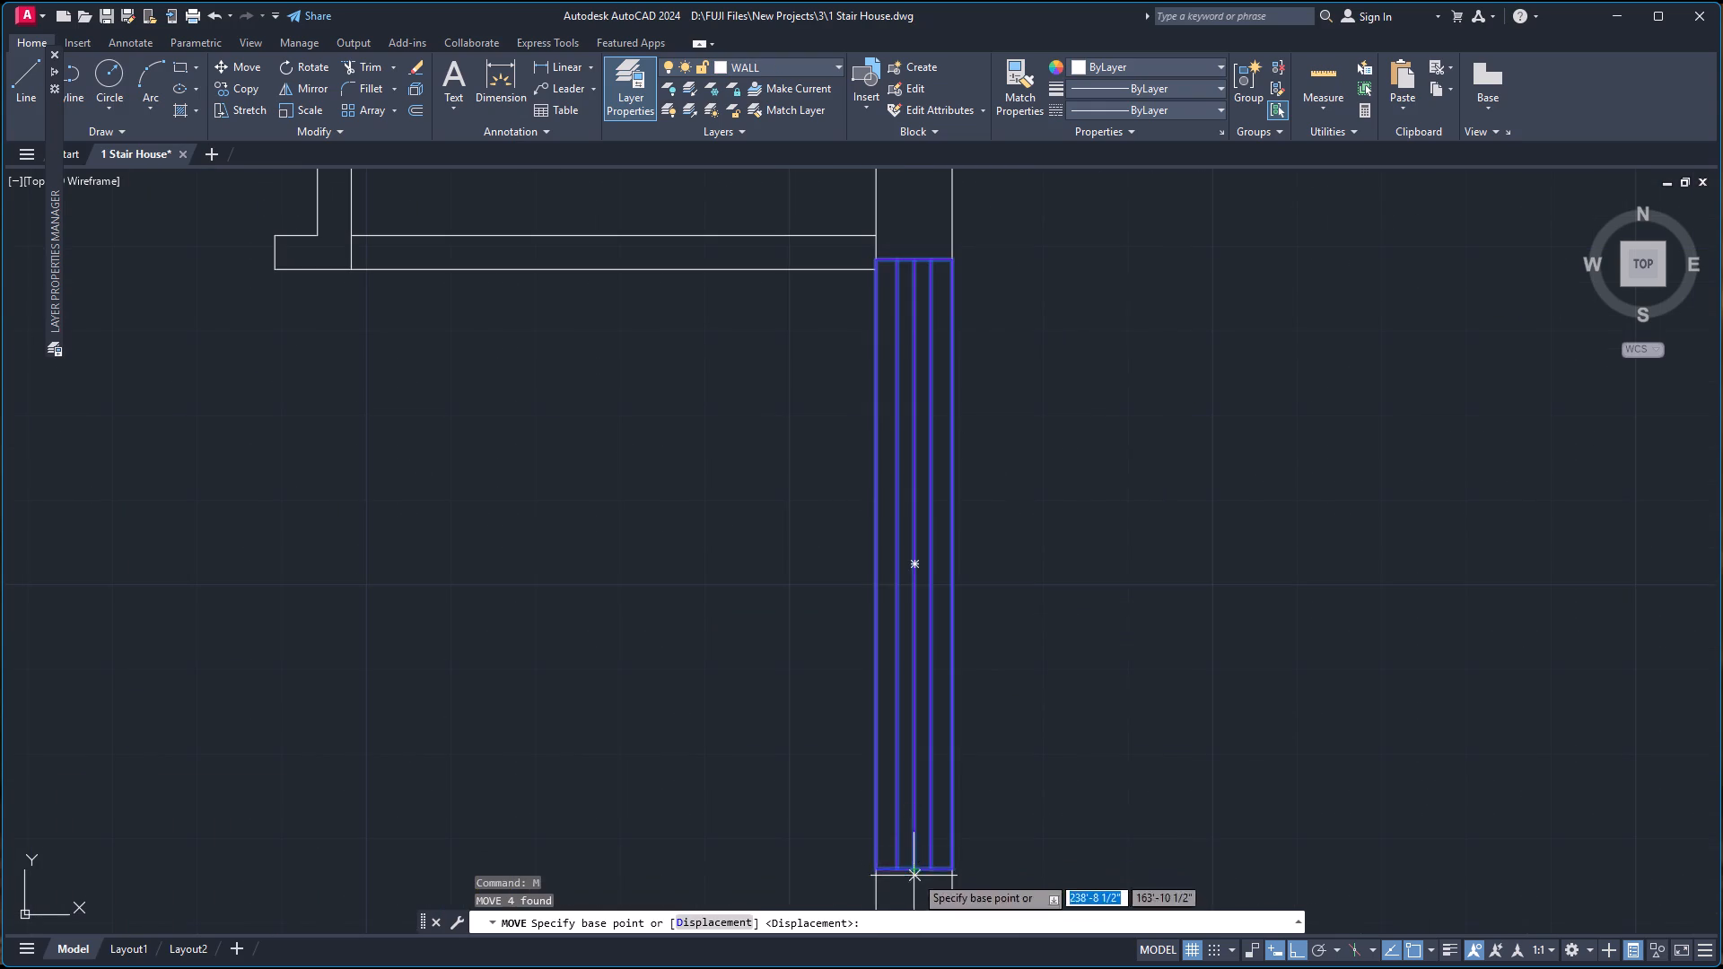
left_click(917, 871)
scroll(917, 871, "down", 5)
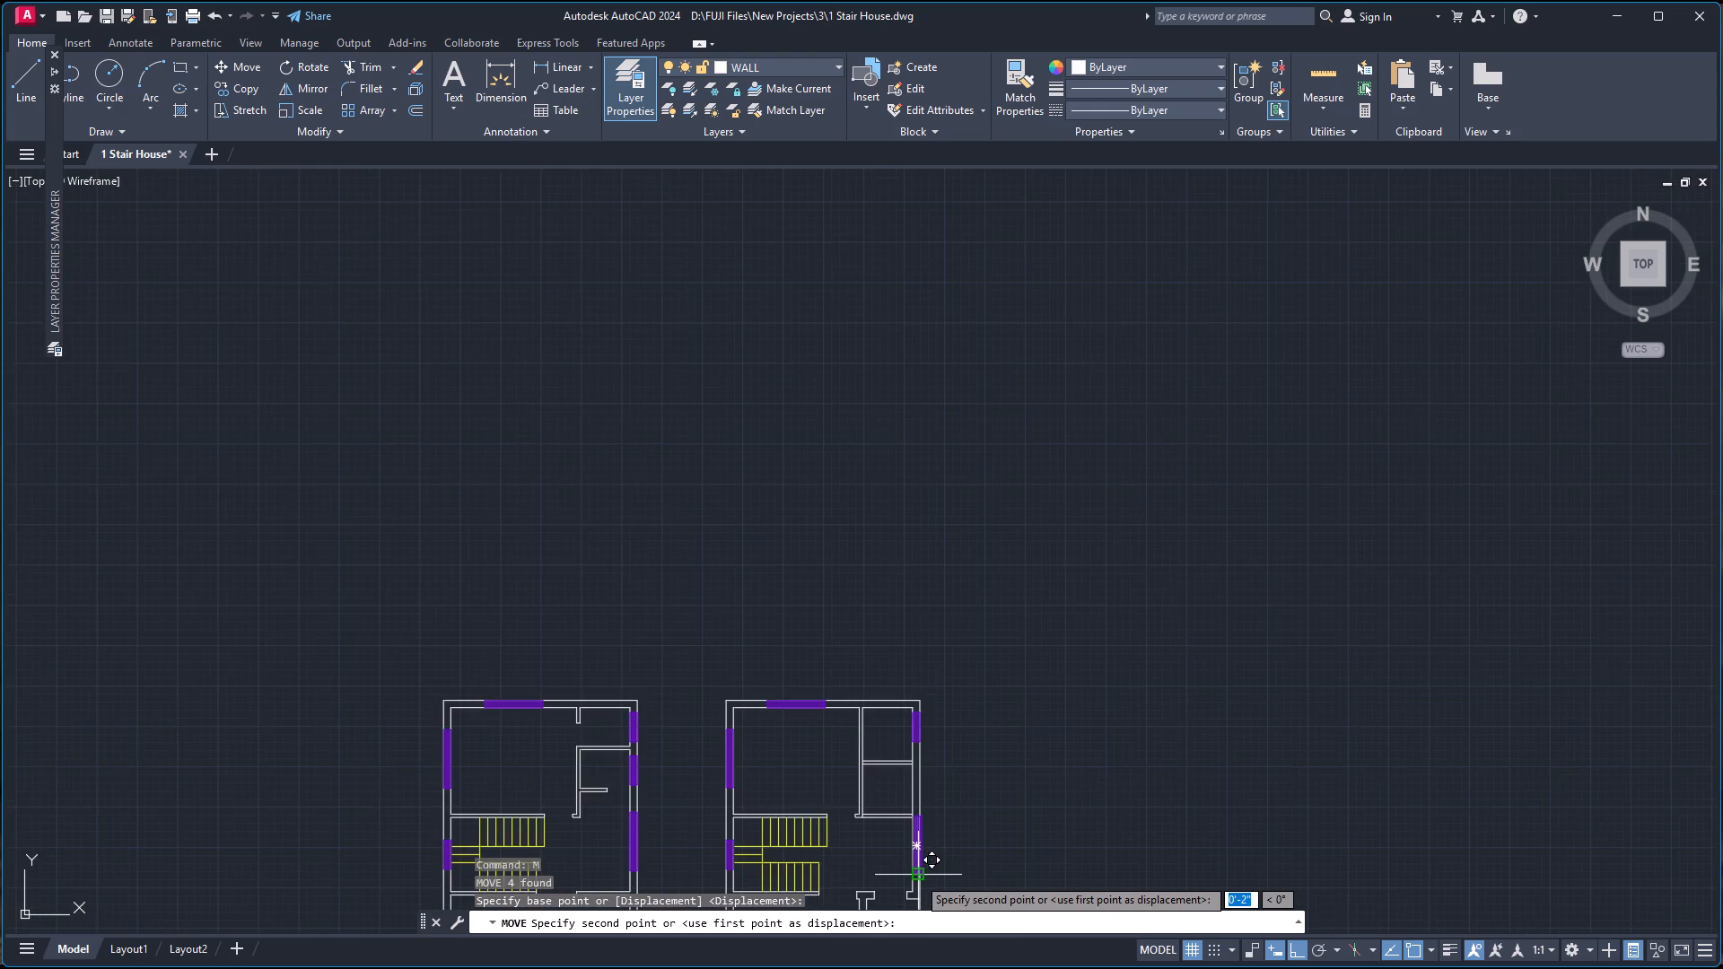
scroll(917, 877, "down", 3)
scroll(917, 877, "up", 7)
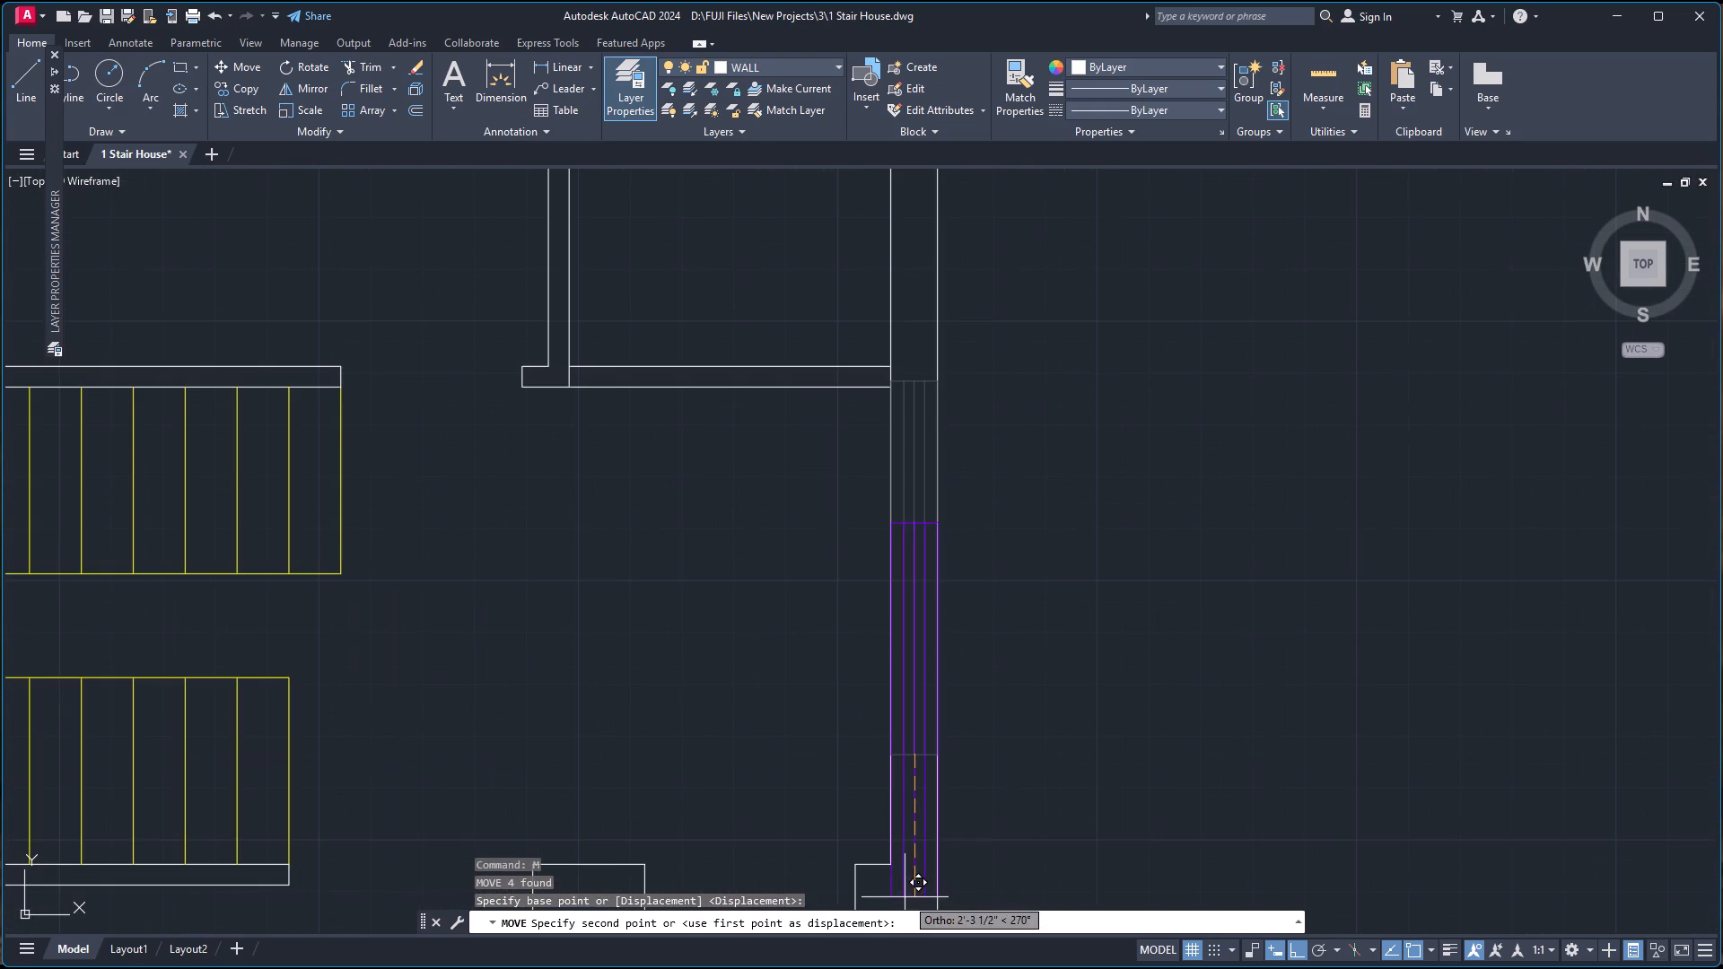
left_click(905, 812)
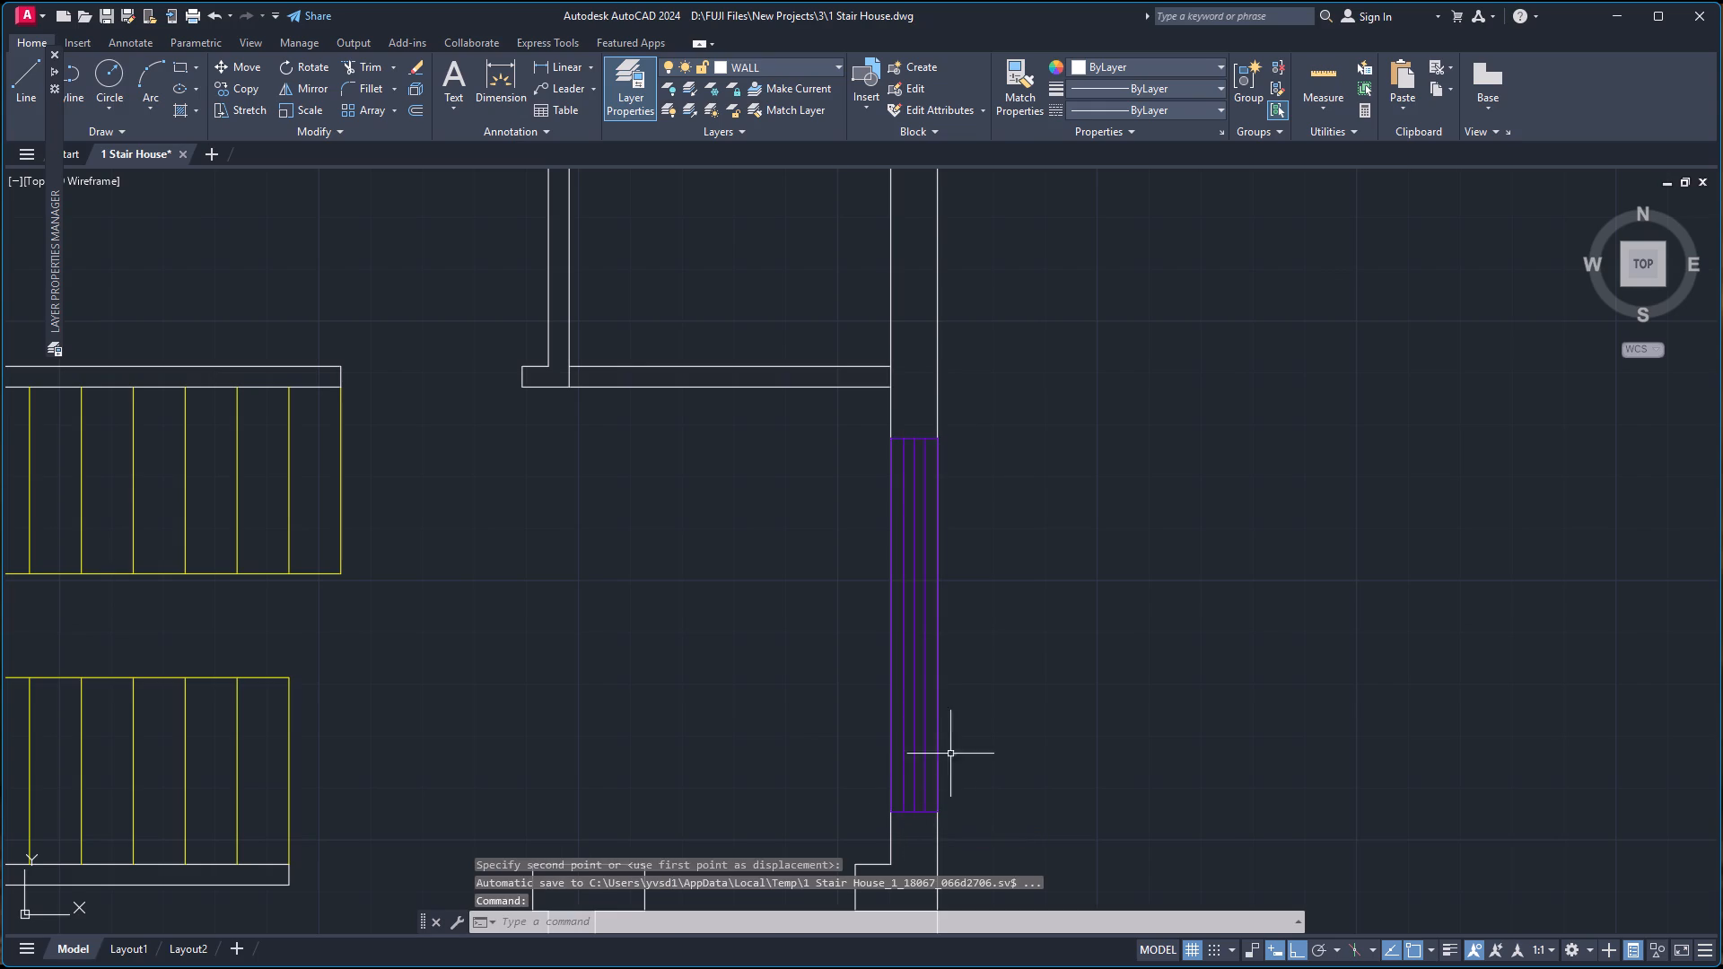
Copy the upper-right room's east window down the wall, centring it between the two partitions using Mid Between 2 Points.
scroll(1045, 573, "down", 3)
scroll(1025, 441, "up", 2)
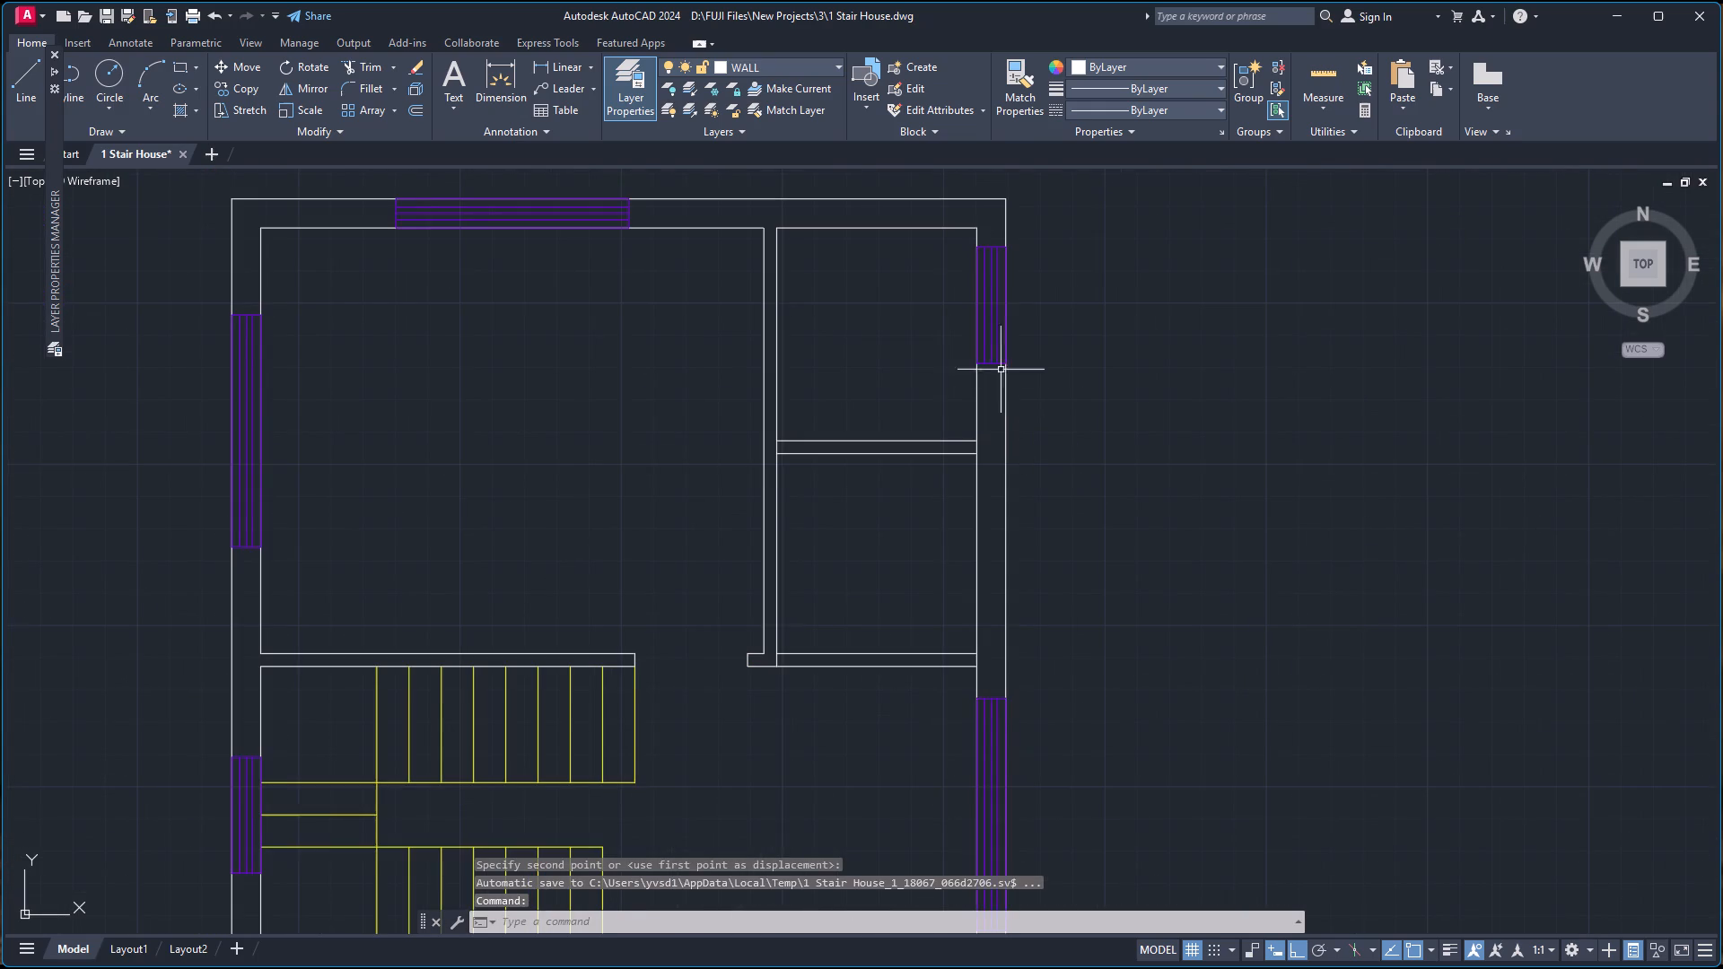
left_click(994, 338)
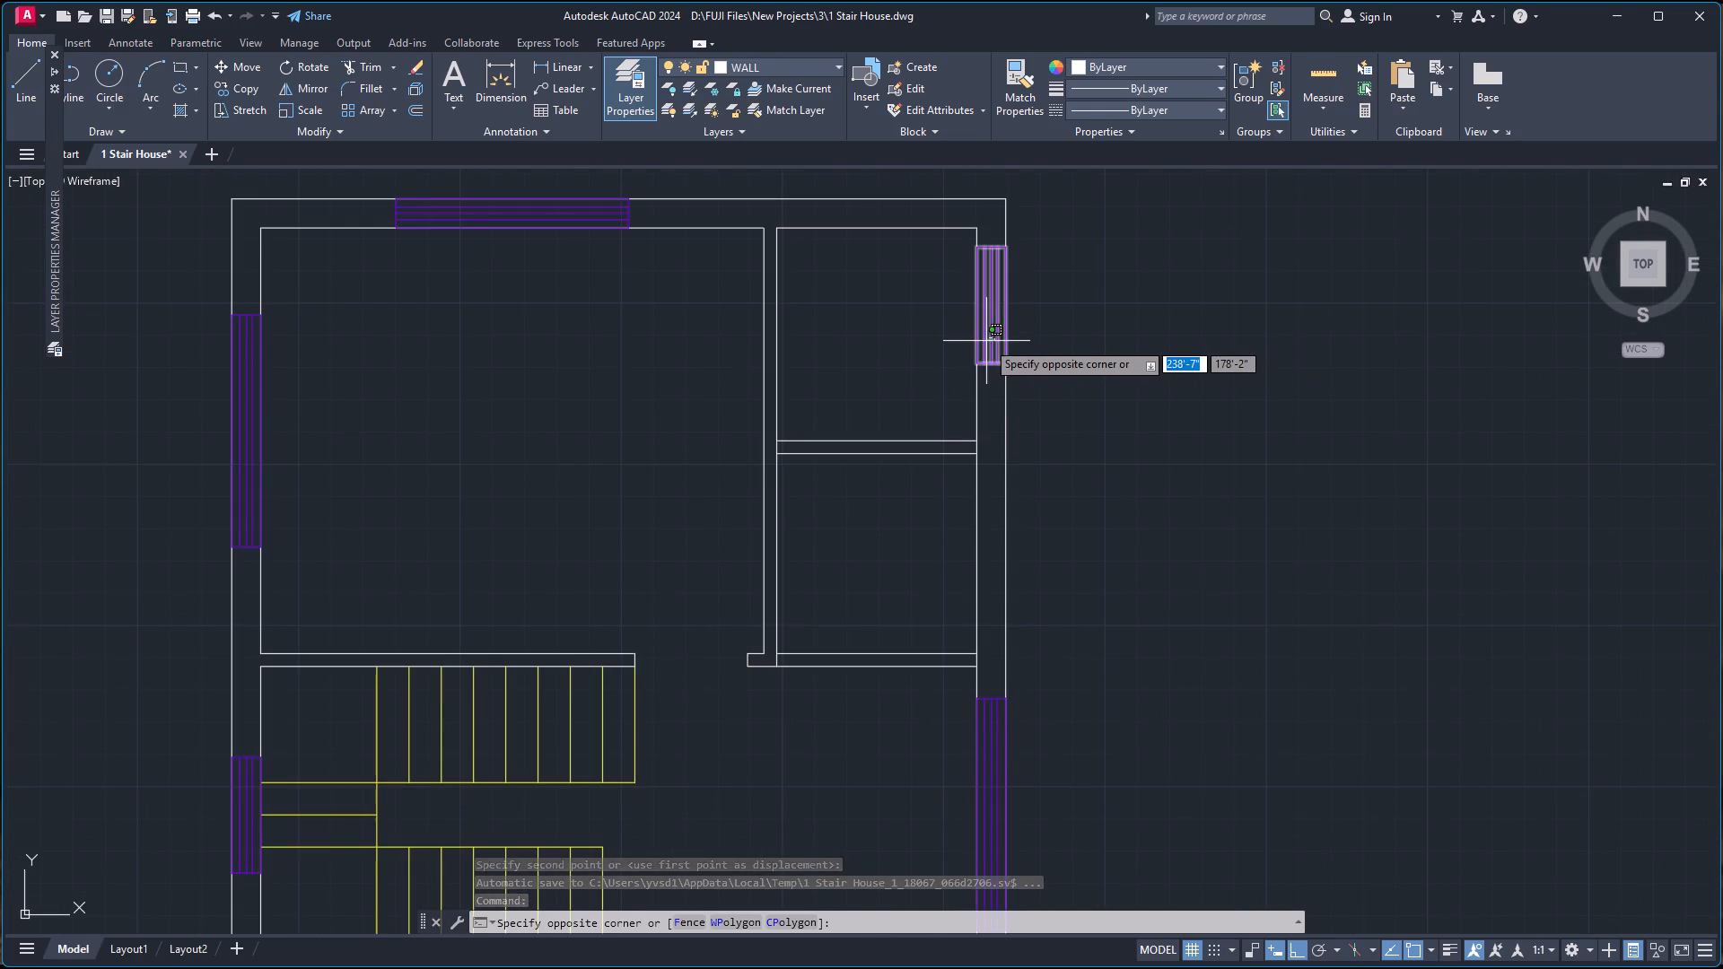
left_click(986, 341)
type("CO")
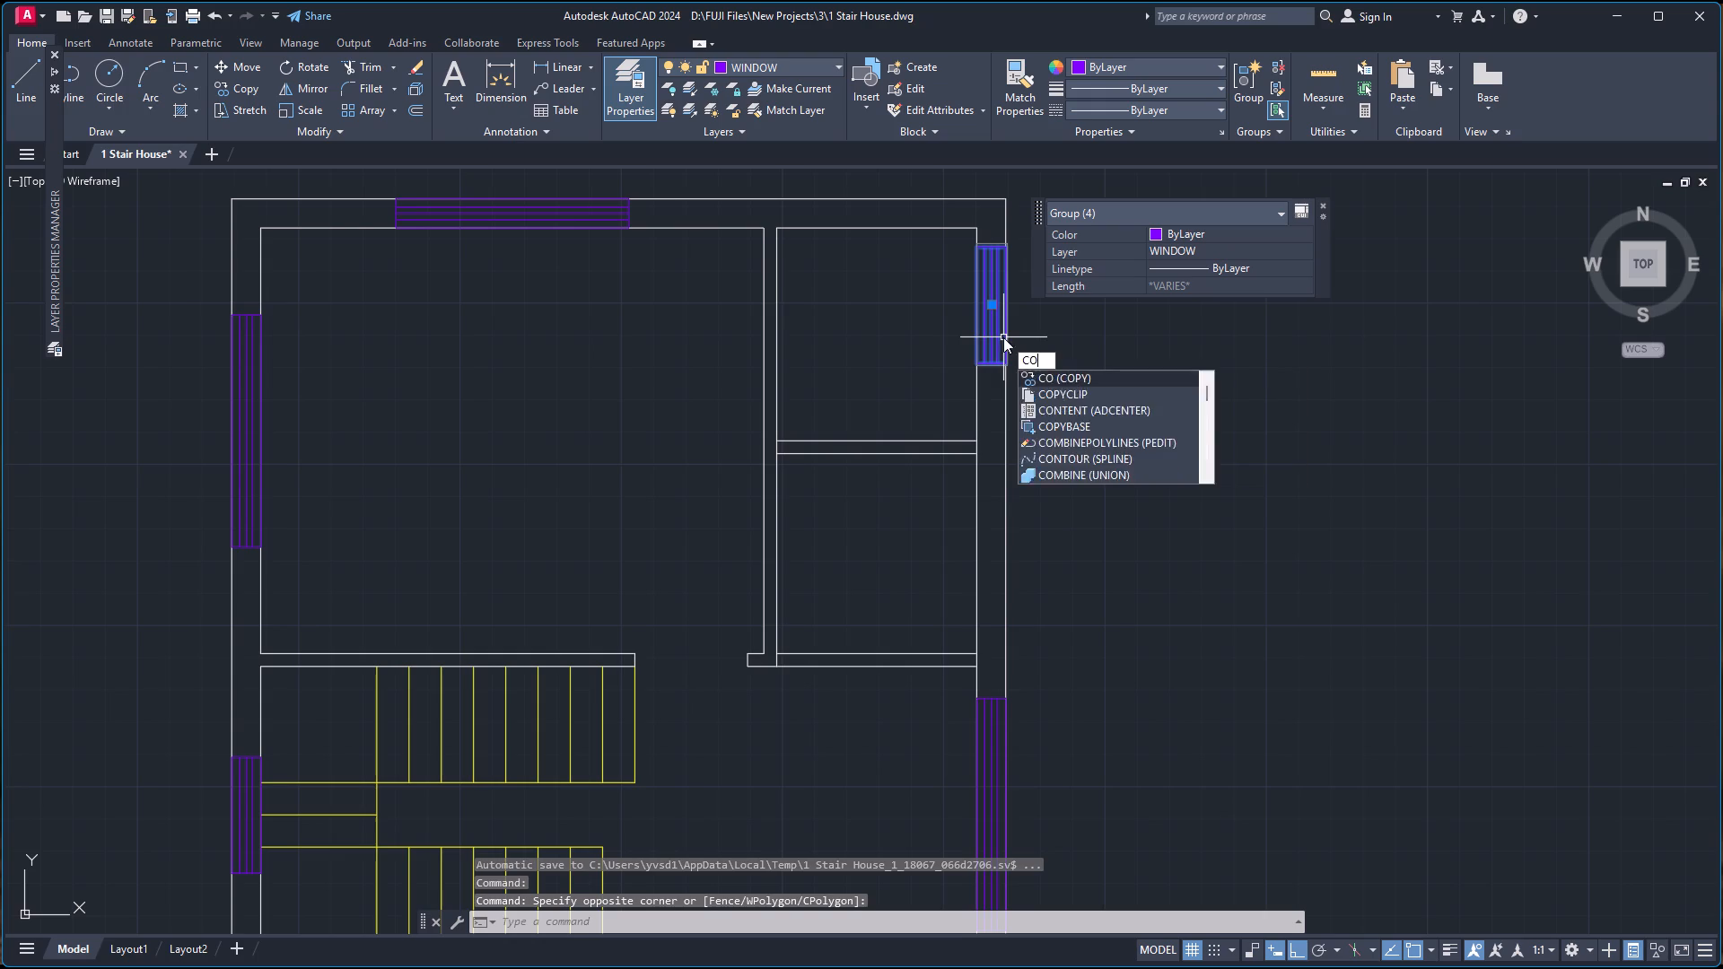
key("Return")
scroll(994, 332, "up", 3)
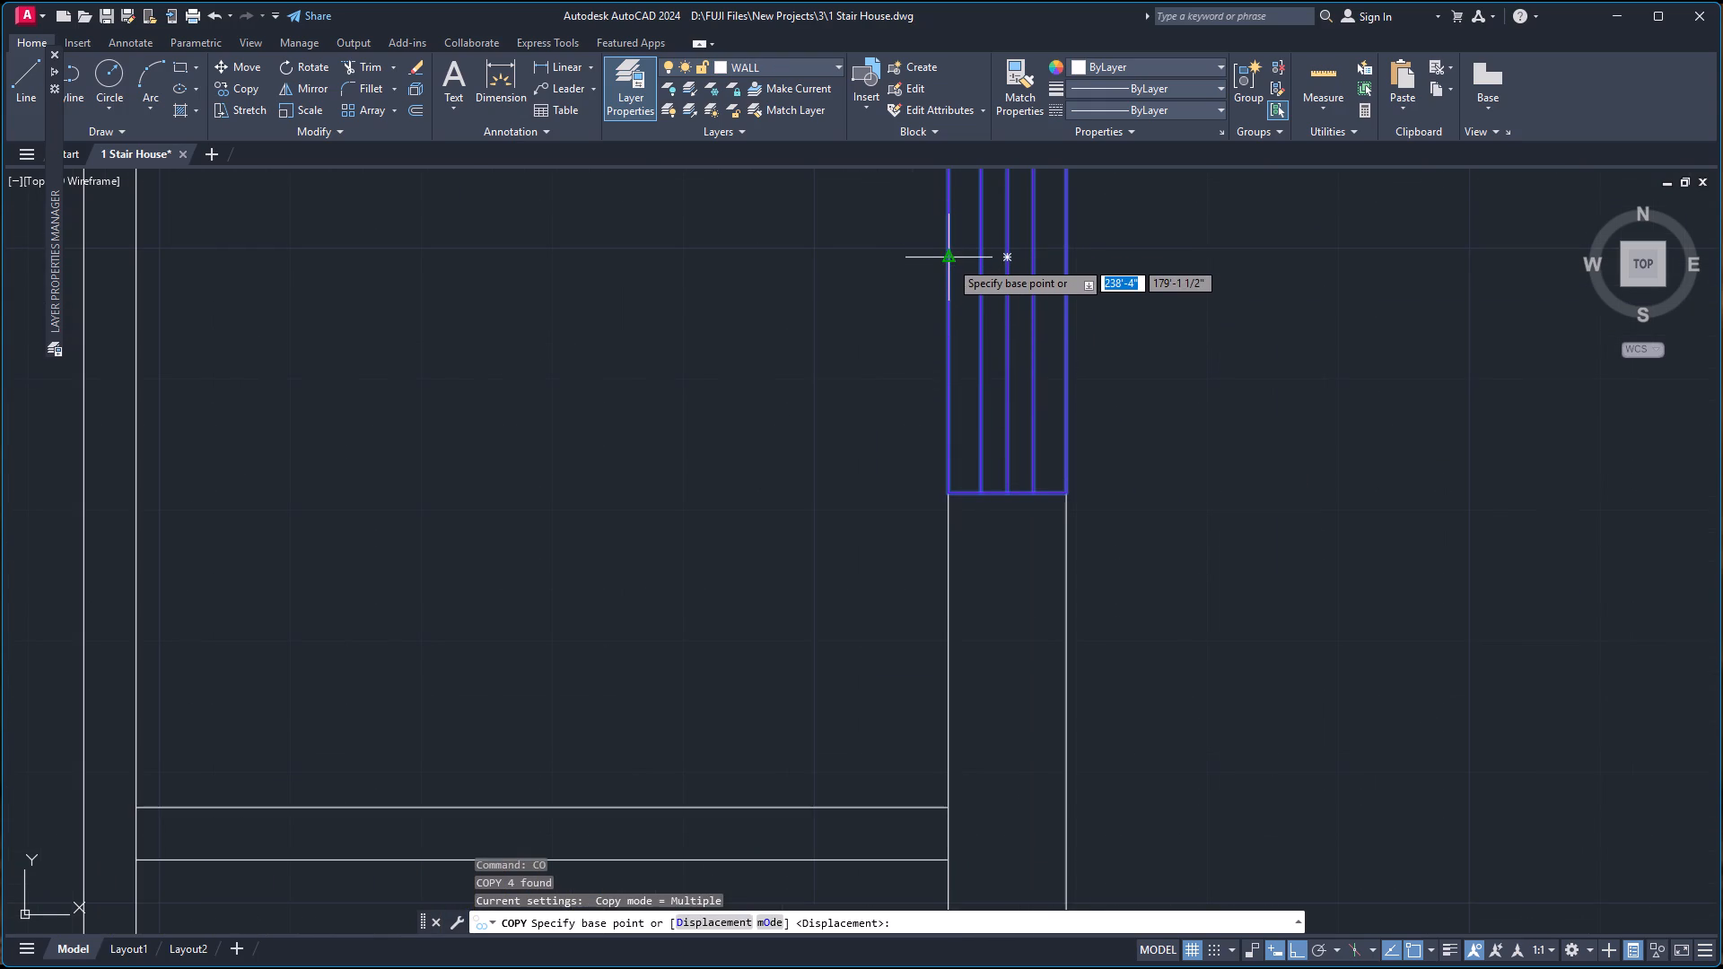
left_click(949, 260)
scroll(922, 634, "down", 4)
scroll(912, 712, "up", 3)
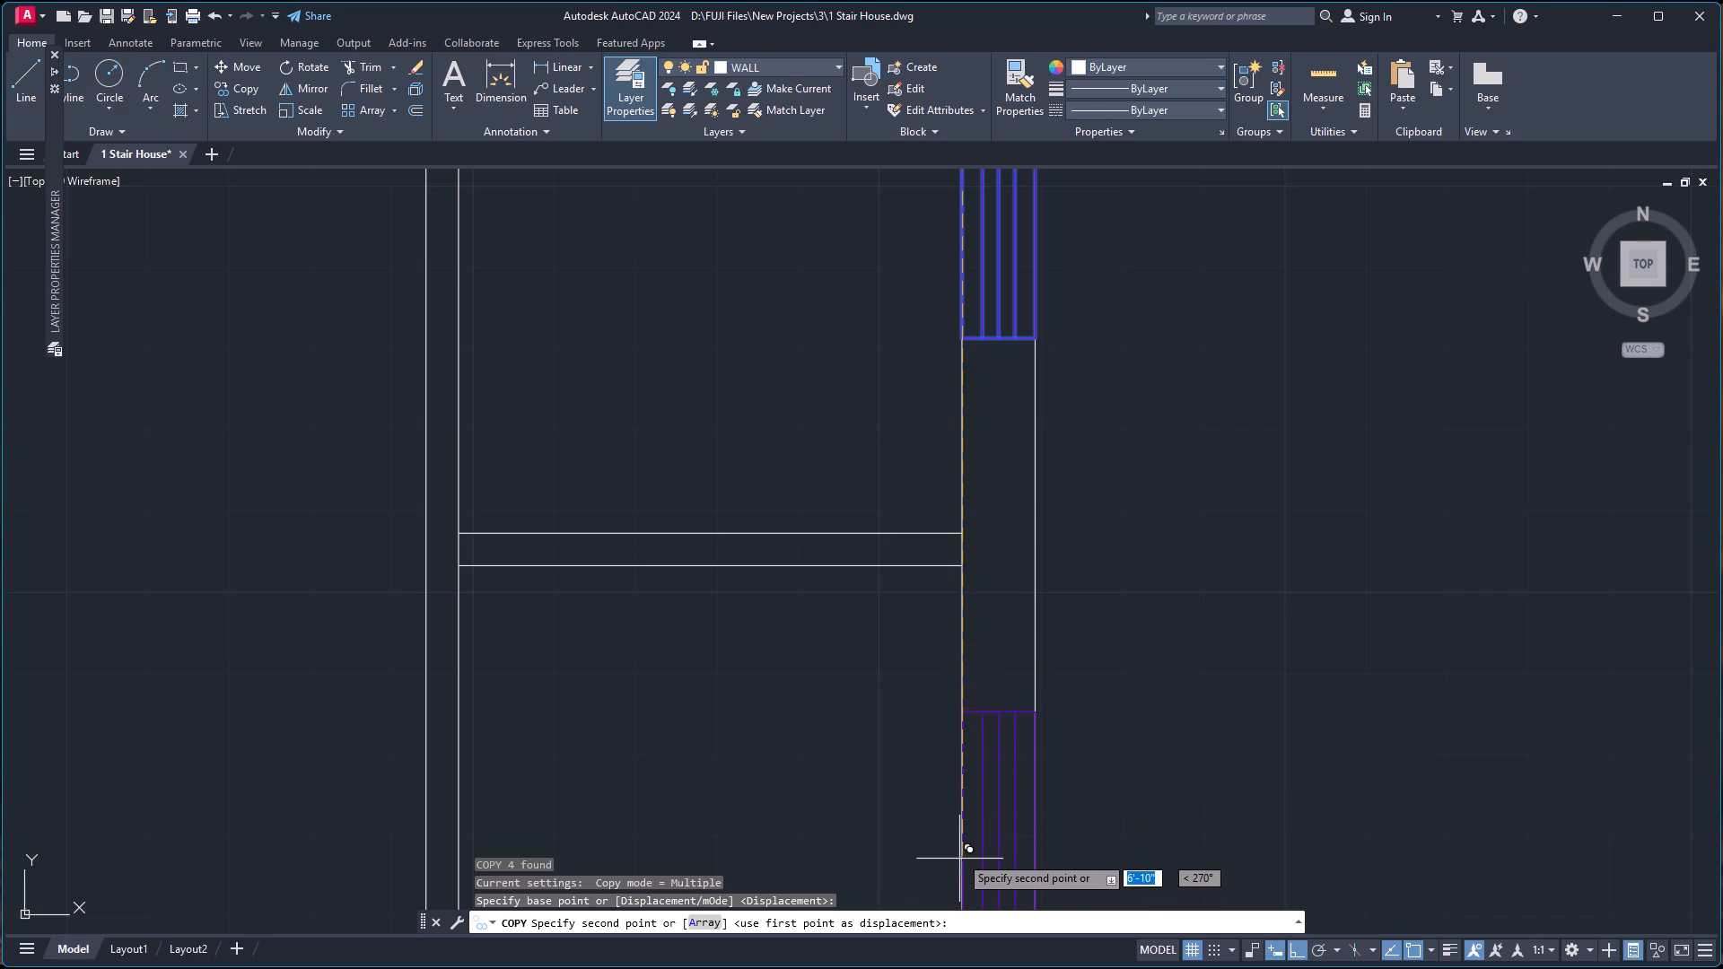
scroll(959, 848, "down", 4)
scroll(958, 841, "up", 2)
scroll(958, 839, "down", 2)
scroll(958, 846, "up", 1)
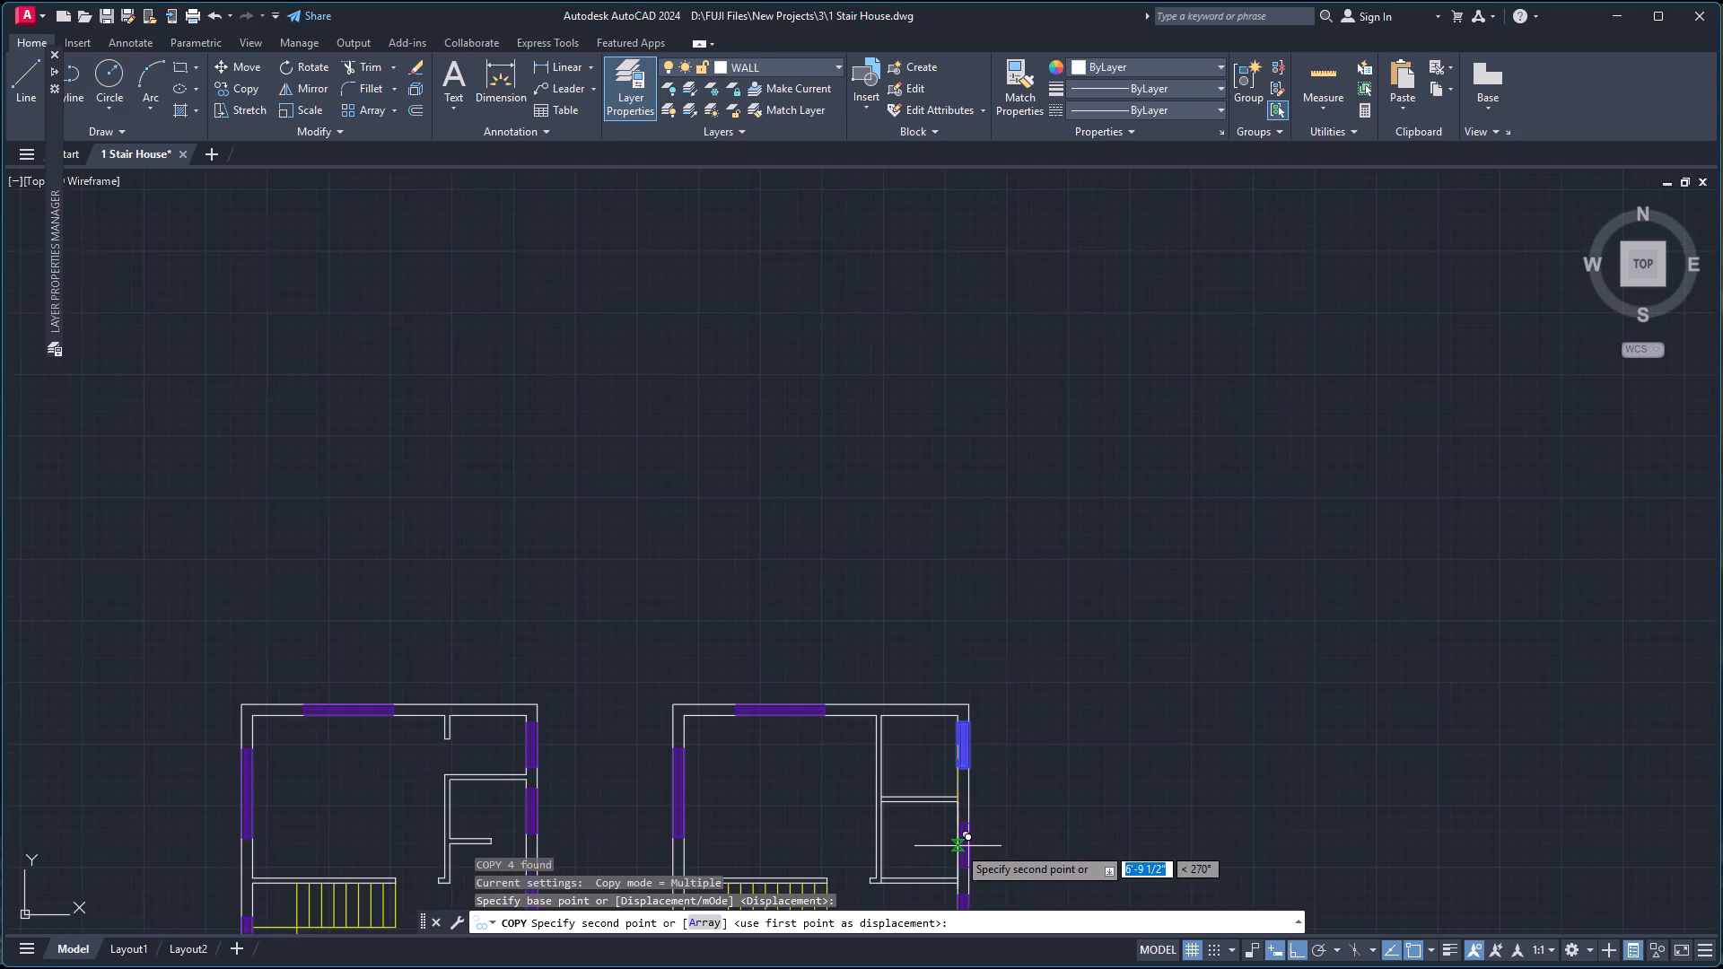
scroll(958, 846, "up", 1)
right_click(947, 787)
left_click(1000, 682)
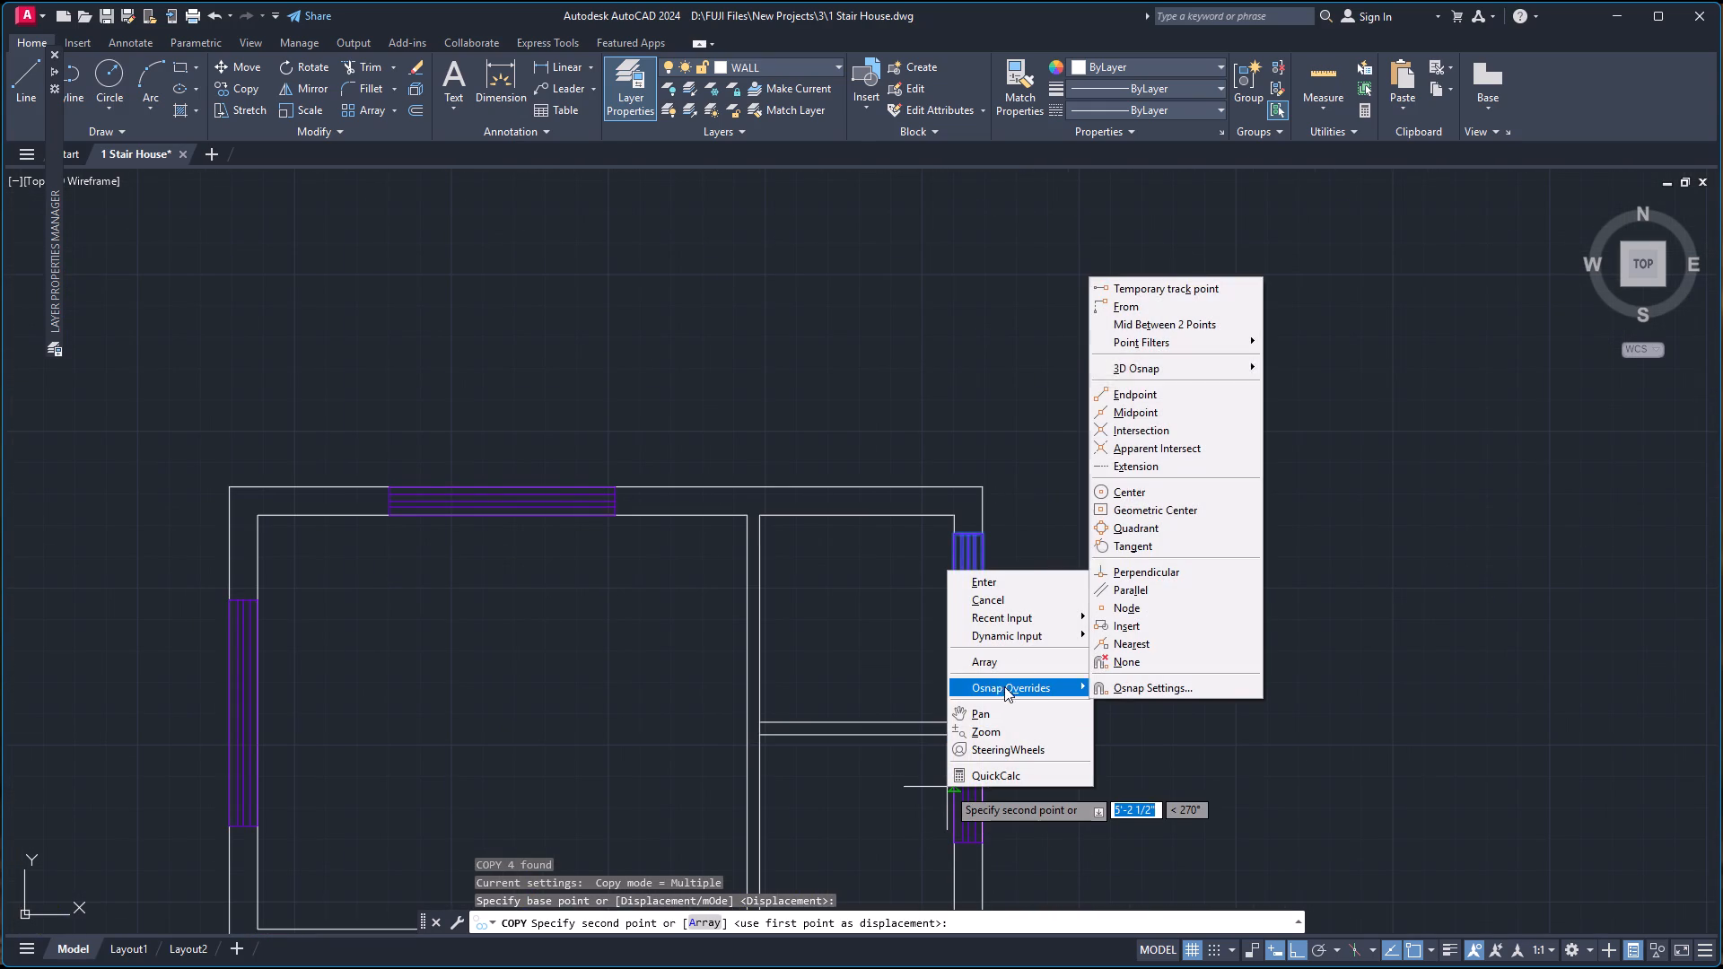
left_click(1192, 330)
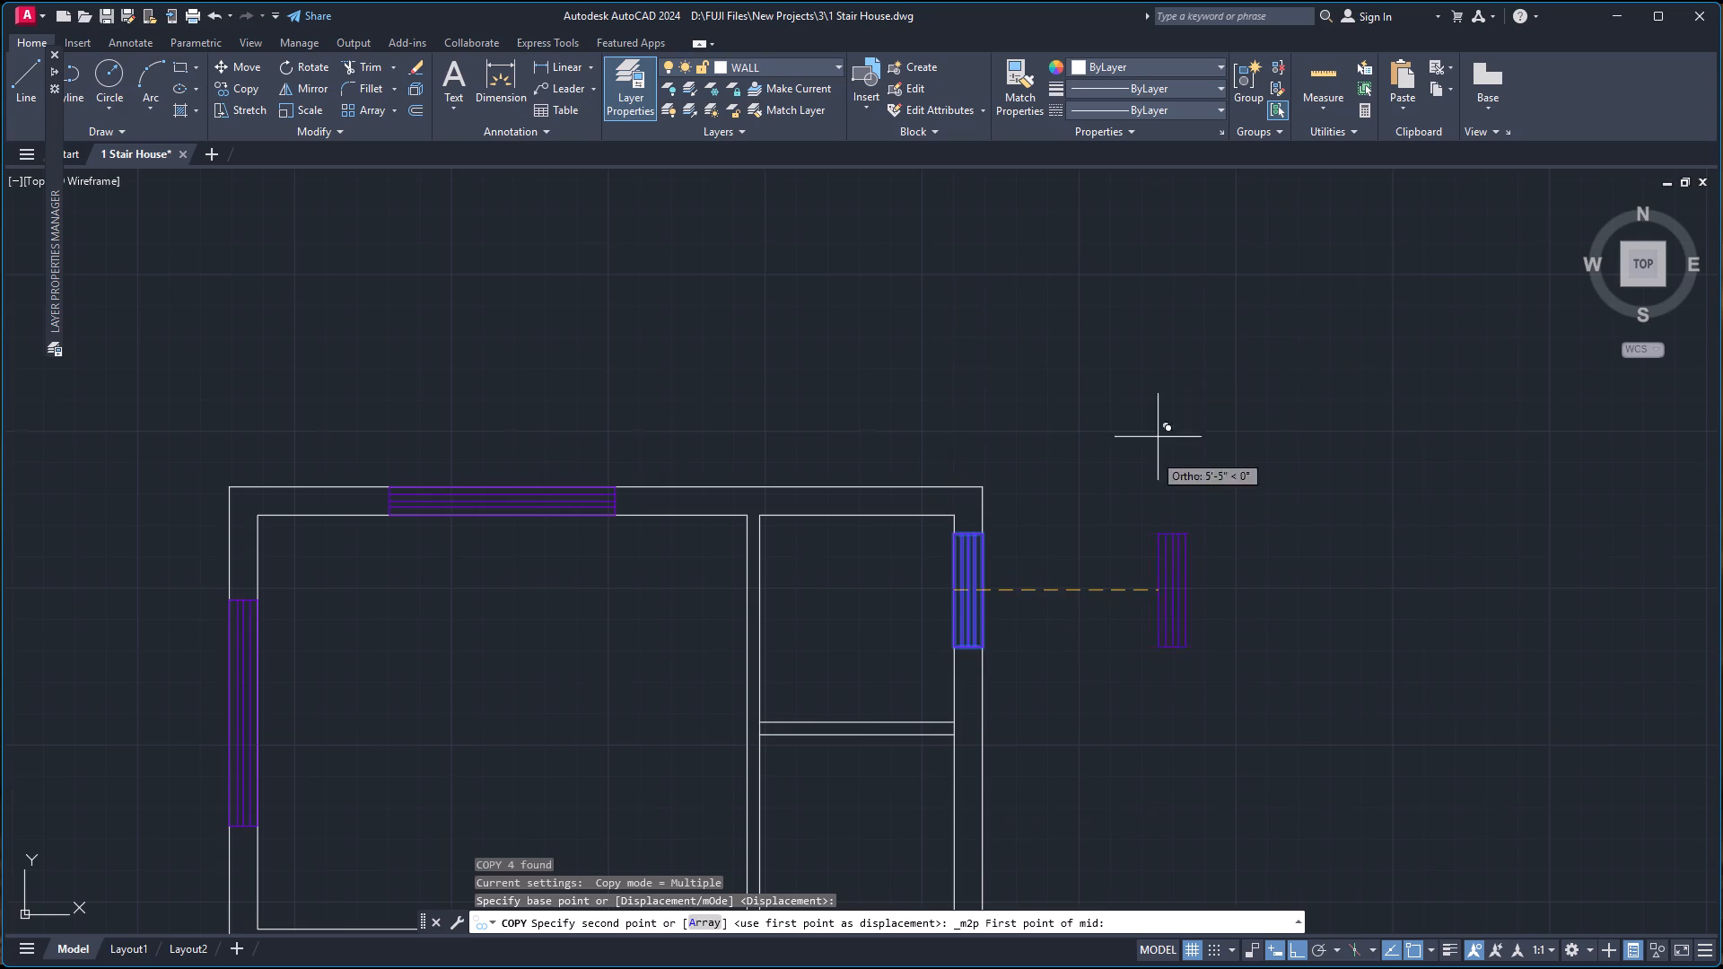
scroll(1127, 524, "down", 2)
scroll(979, 773, "up", 1)
scroll(1068, 591, "up", 2)
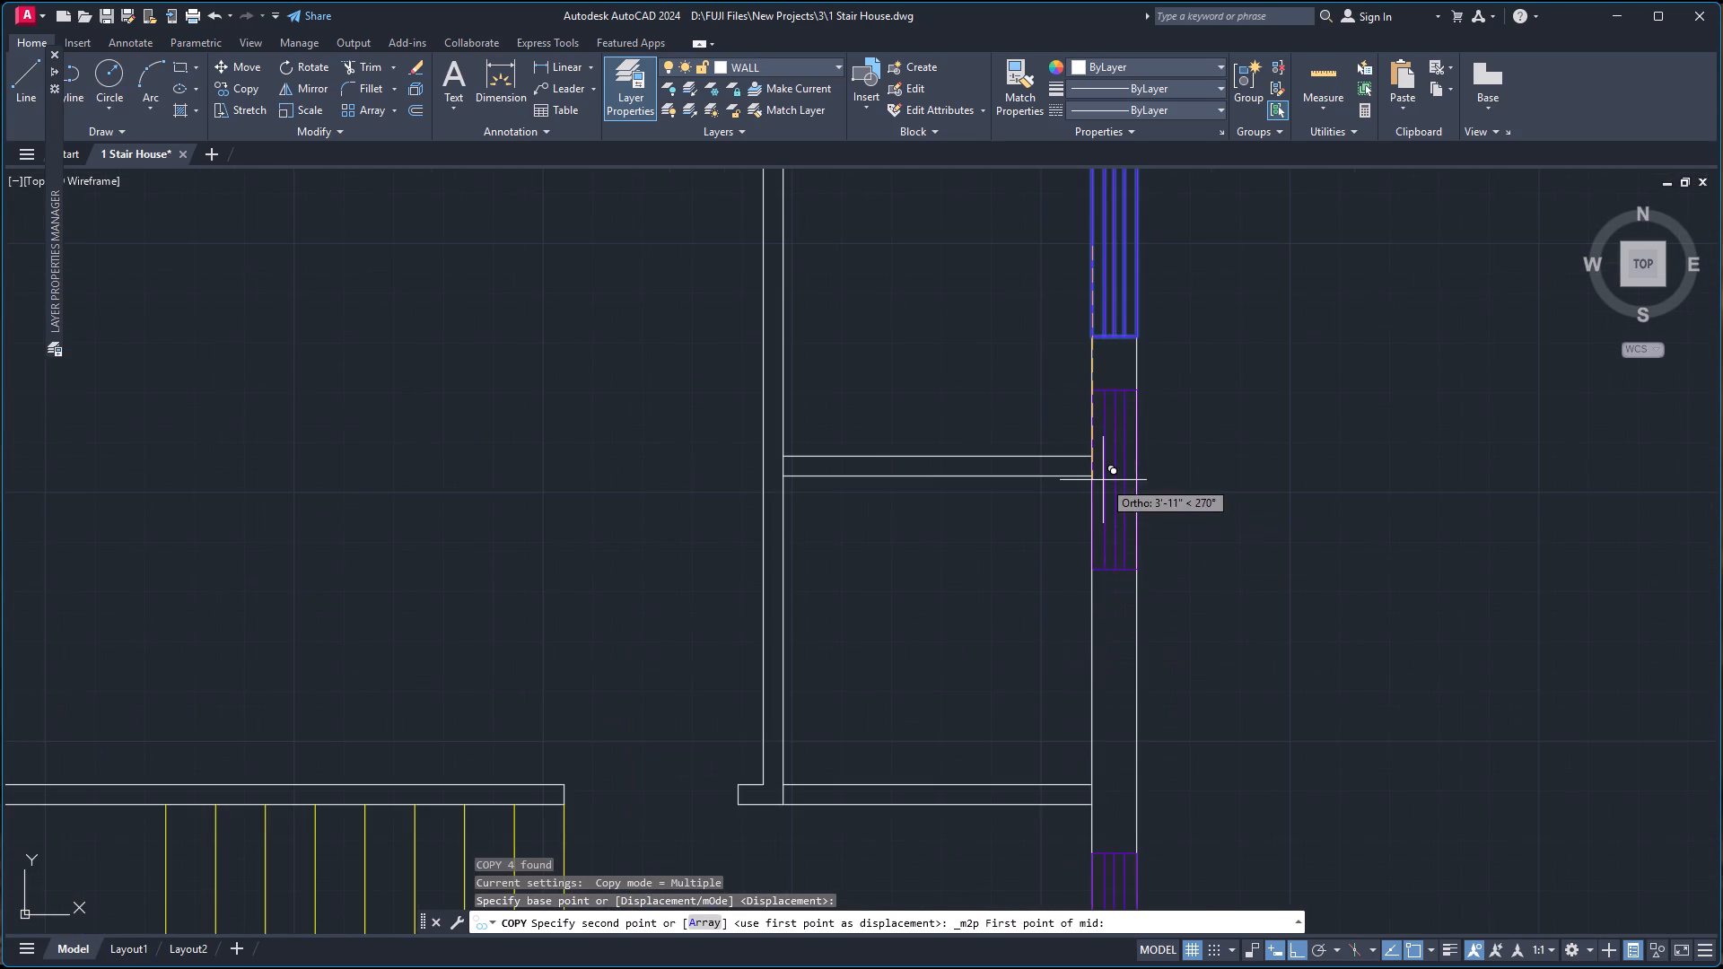
left_click(1096, 478)
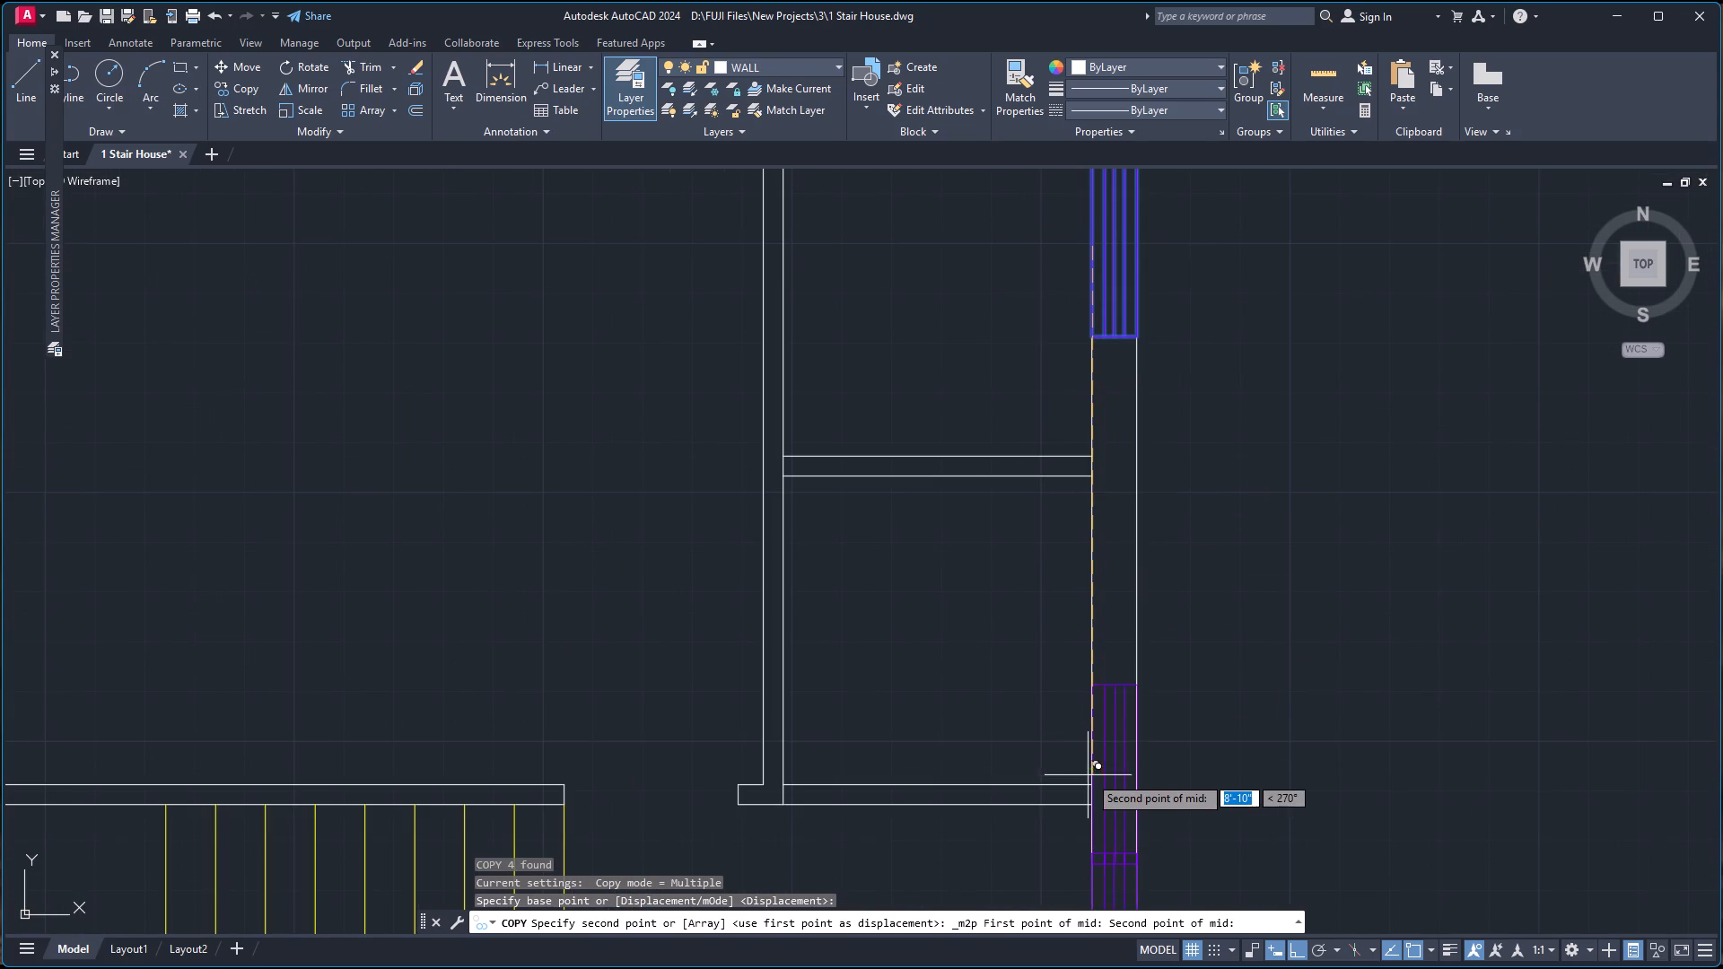
left_click(1090, 782)
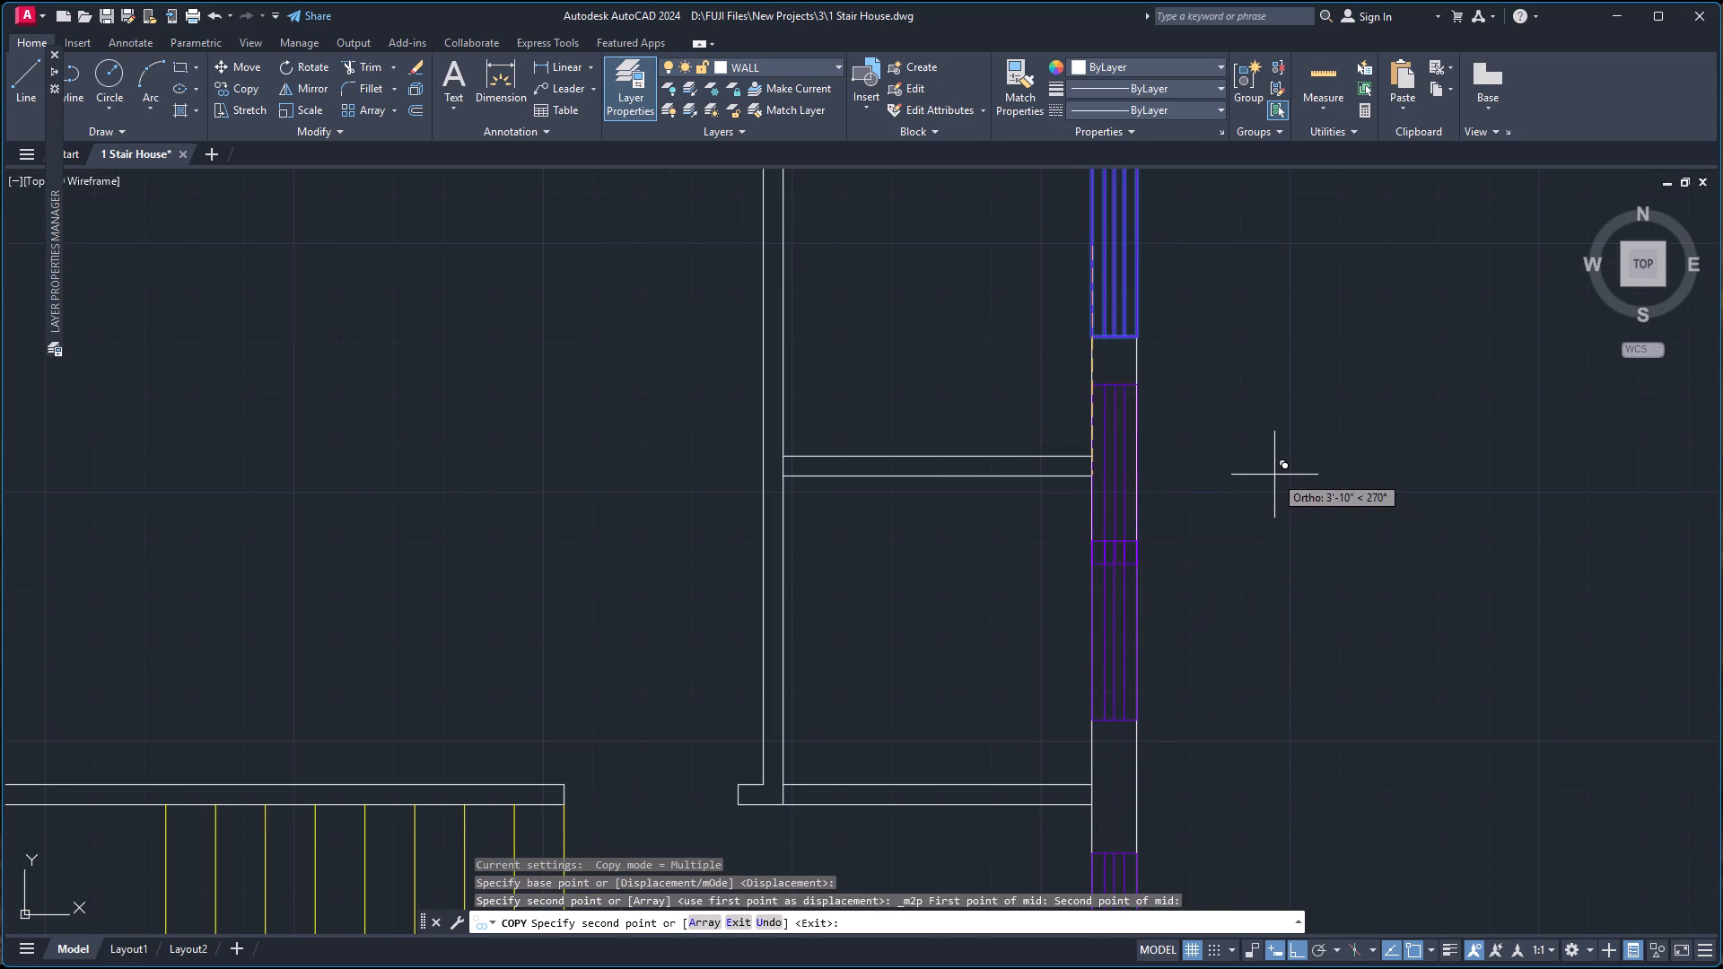
key("Escape")
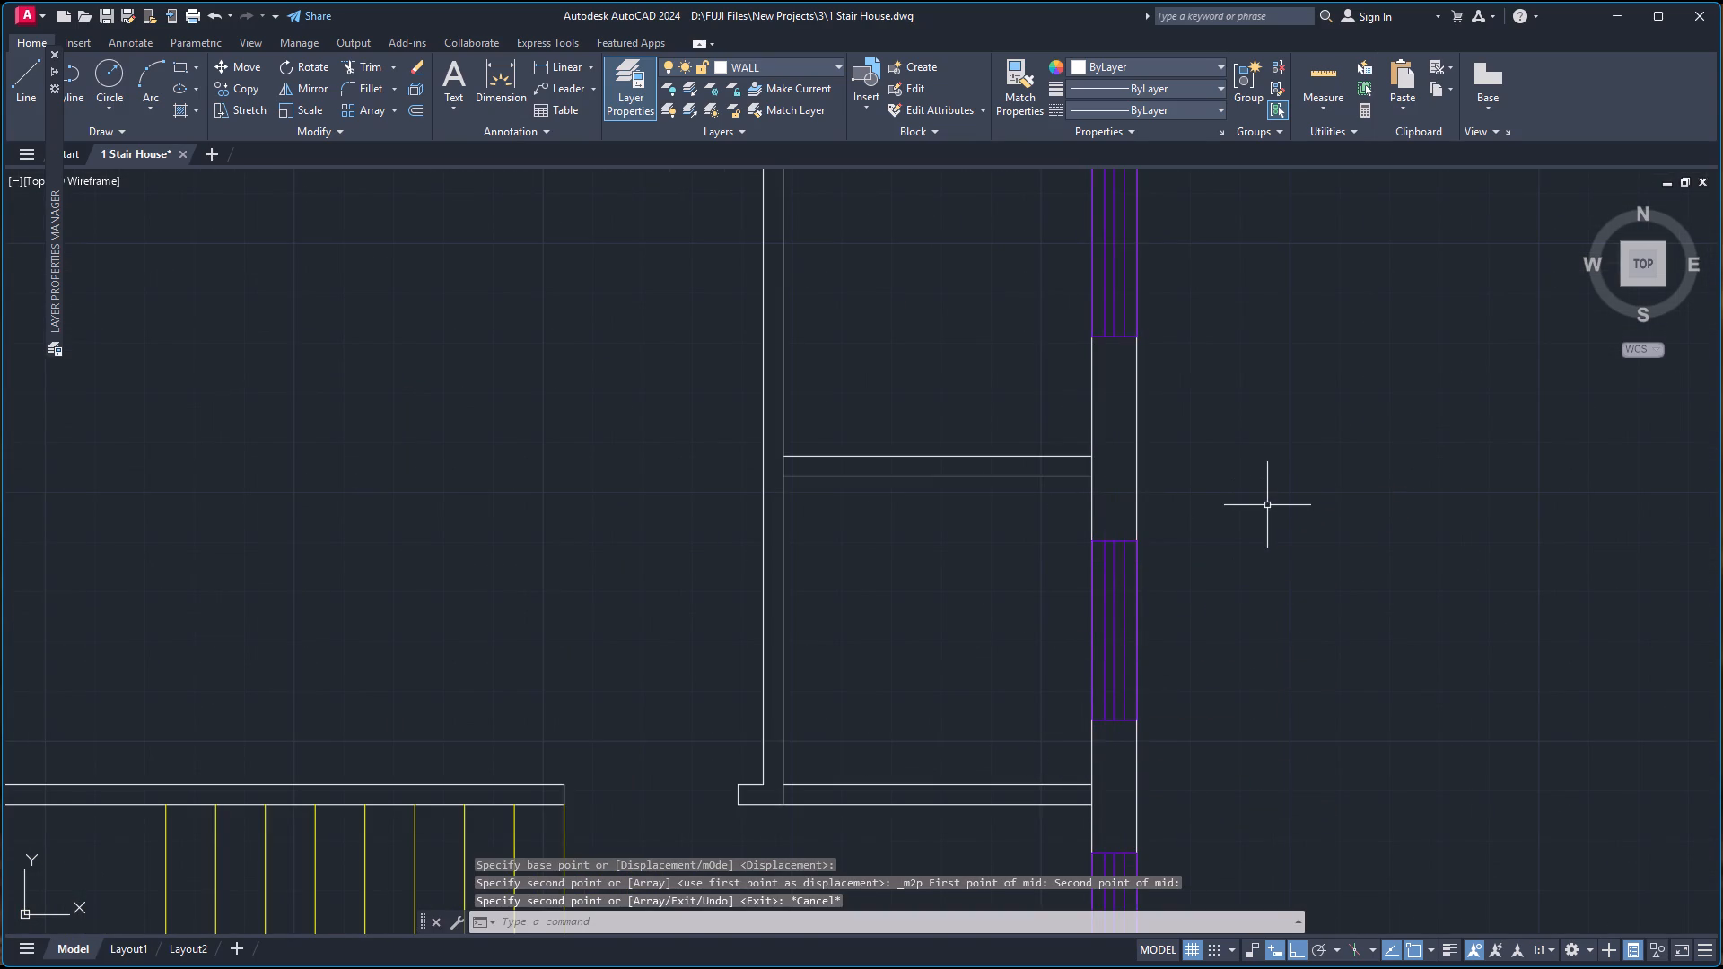
Draw two vertical 4" jamb lines across the lower partition, one near the interior wall and one near the partition's middle.
key("l")
key("Return")
scroll(823, 800, "up", 2)
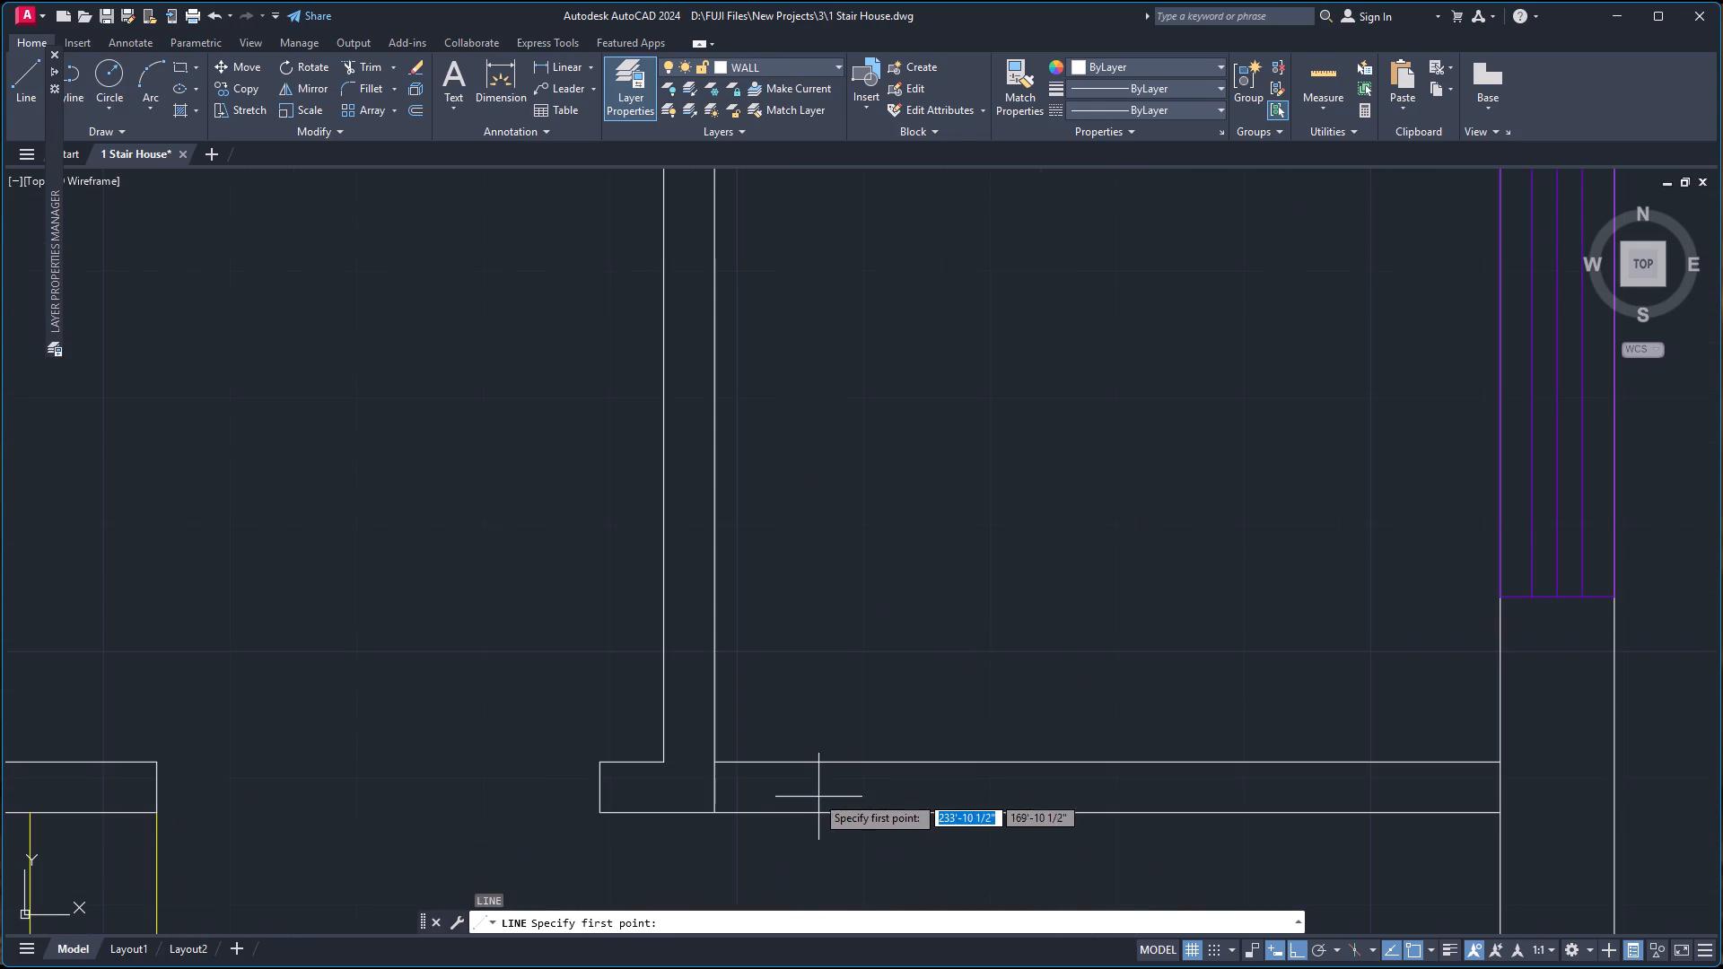
left_click(779, 764)
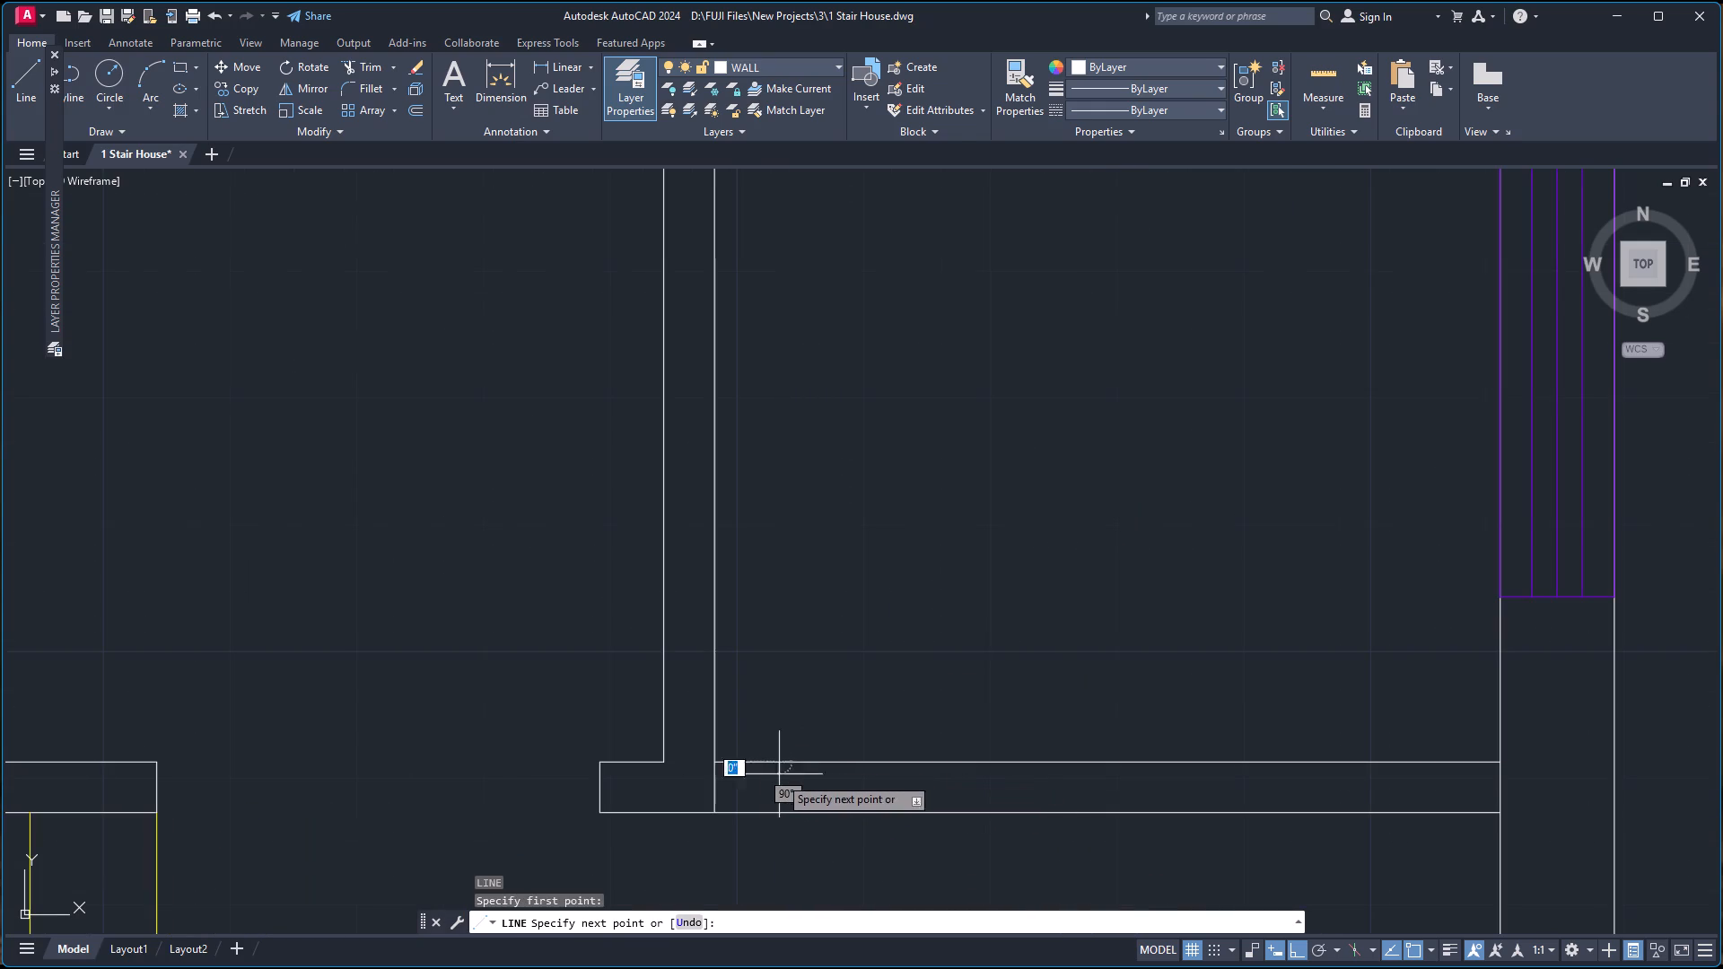
left_click(782, 813)
key("Return")
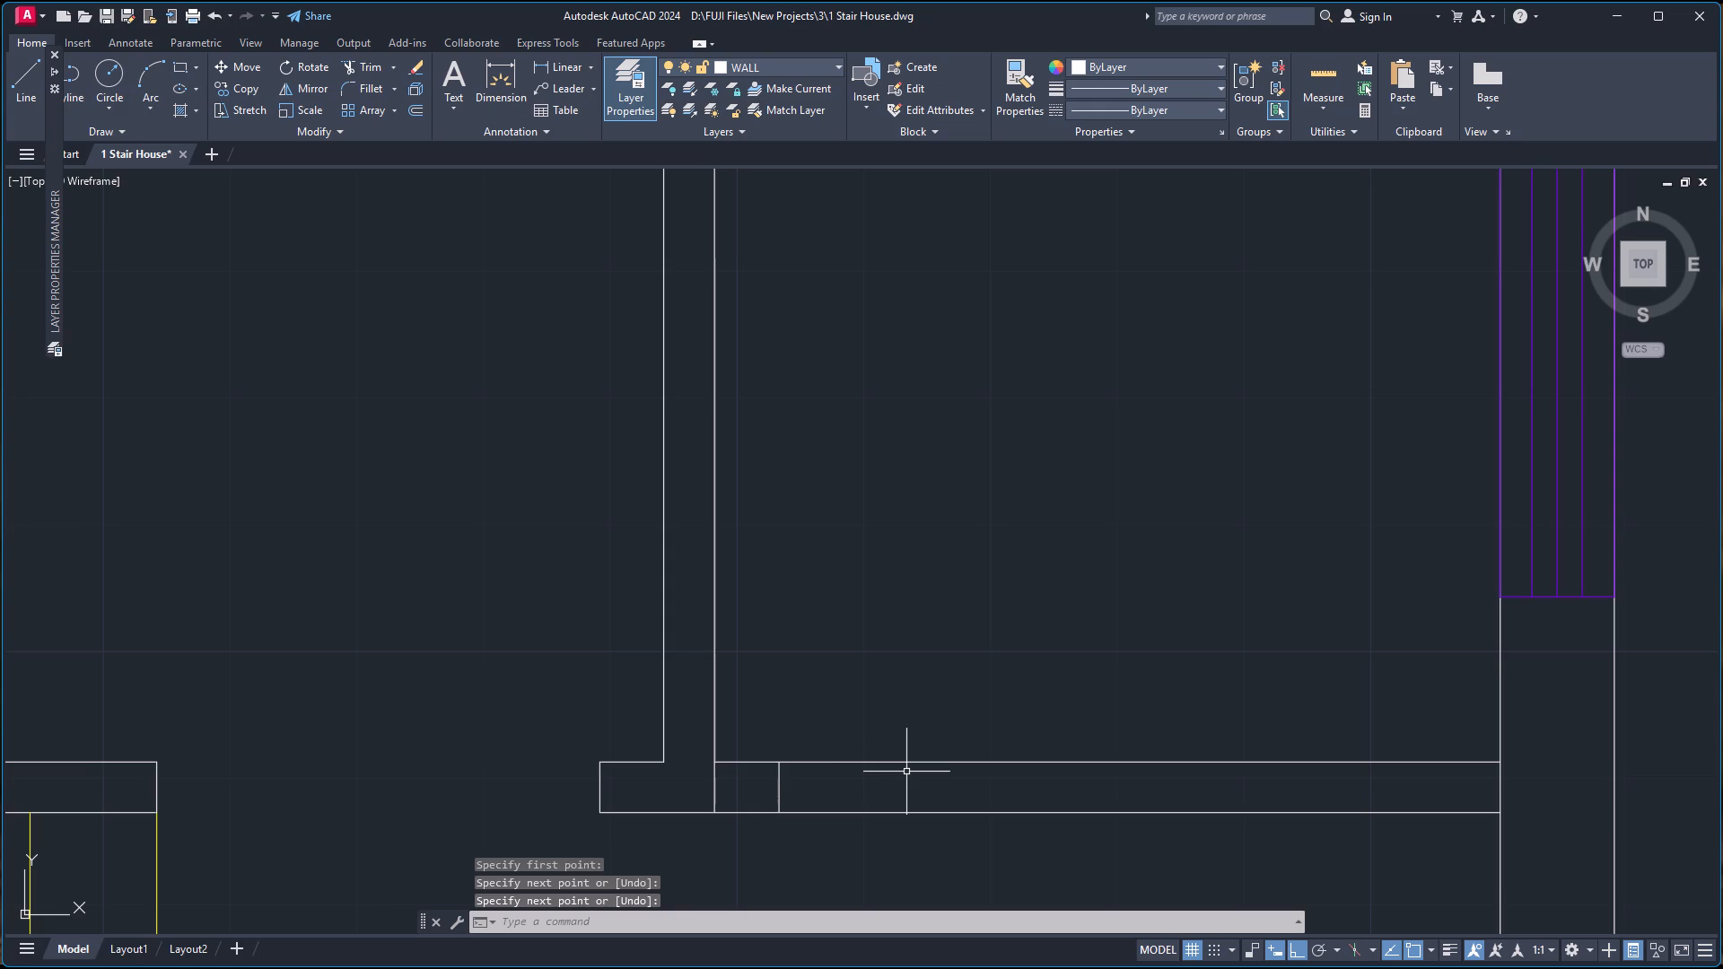
key("Return")
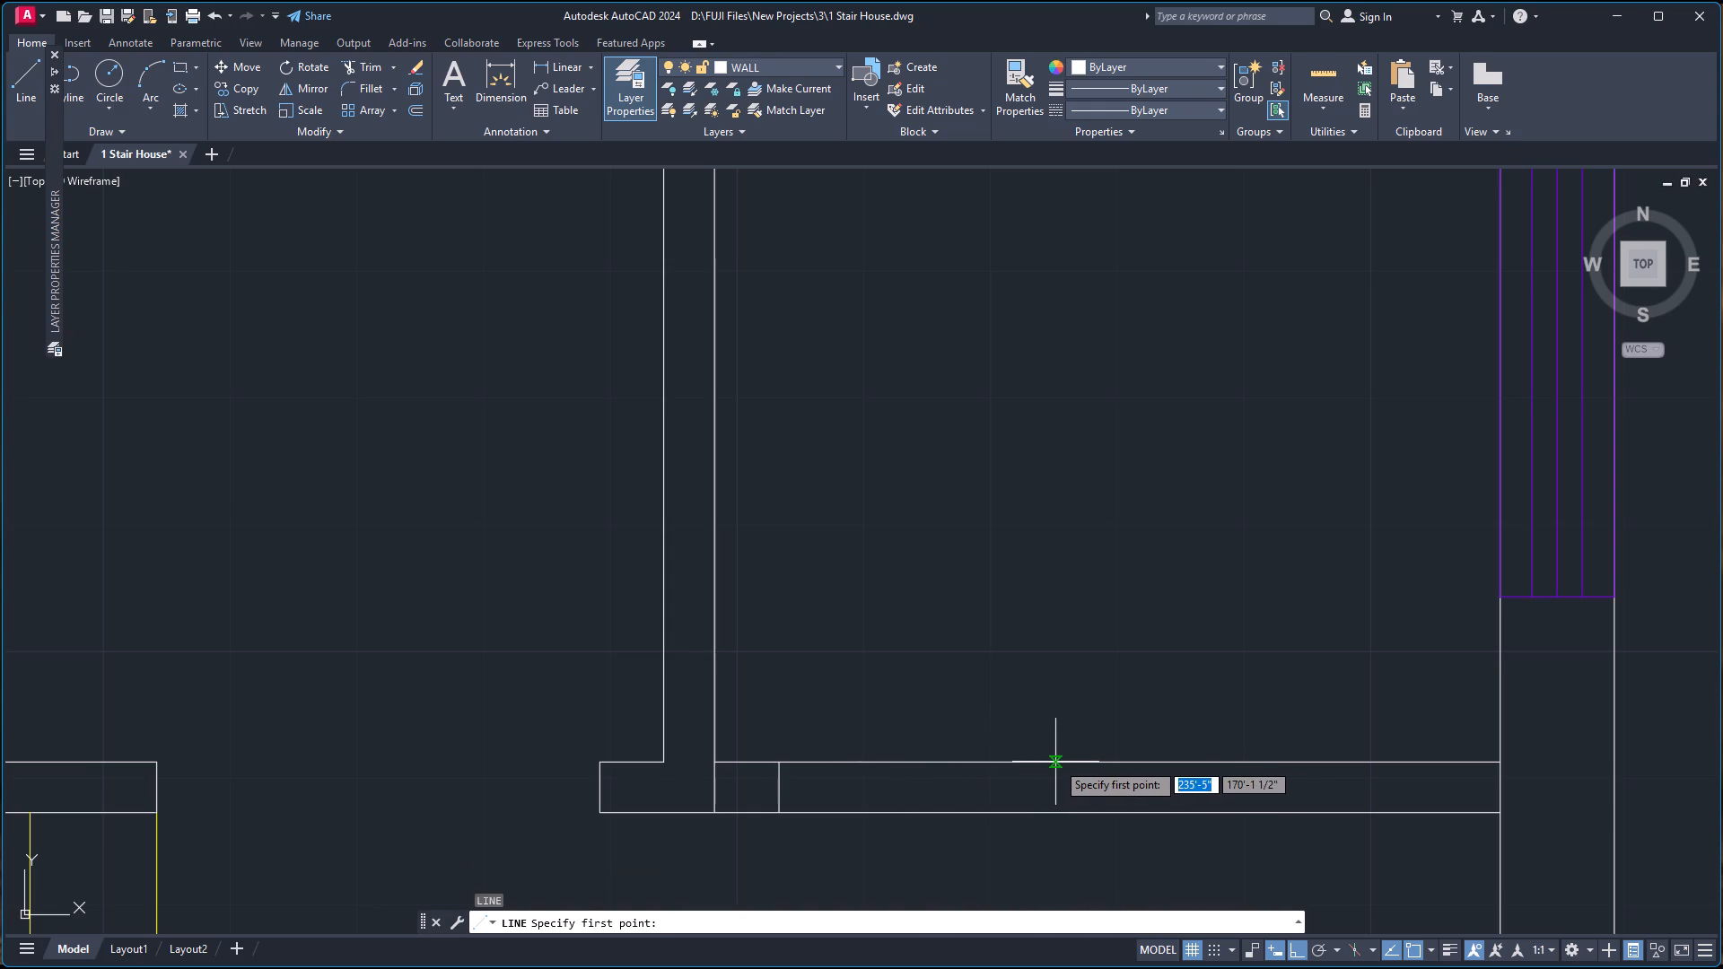
left_click(1072, 763)
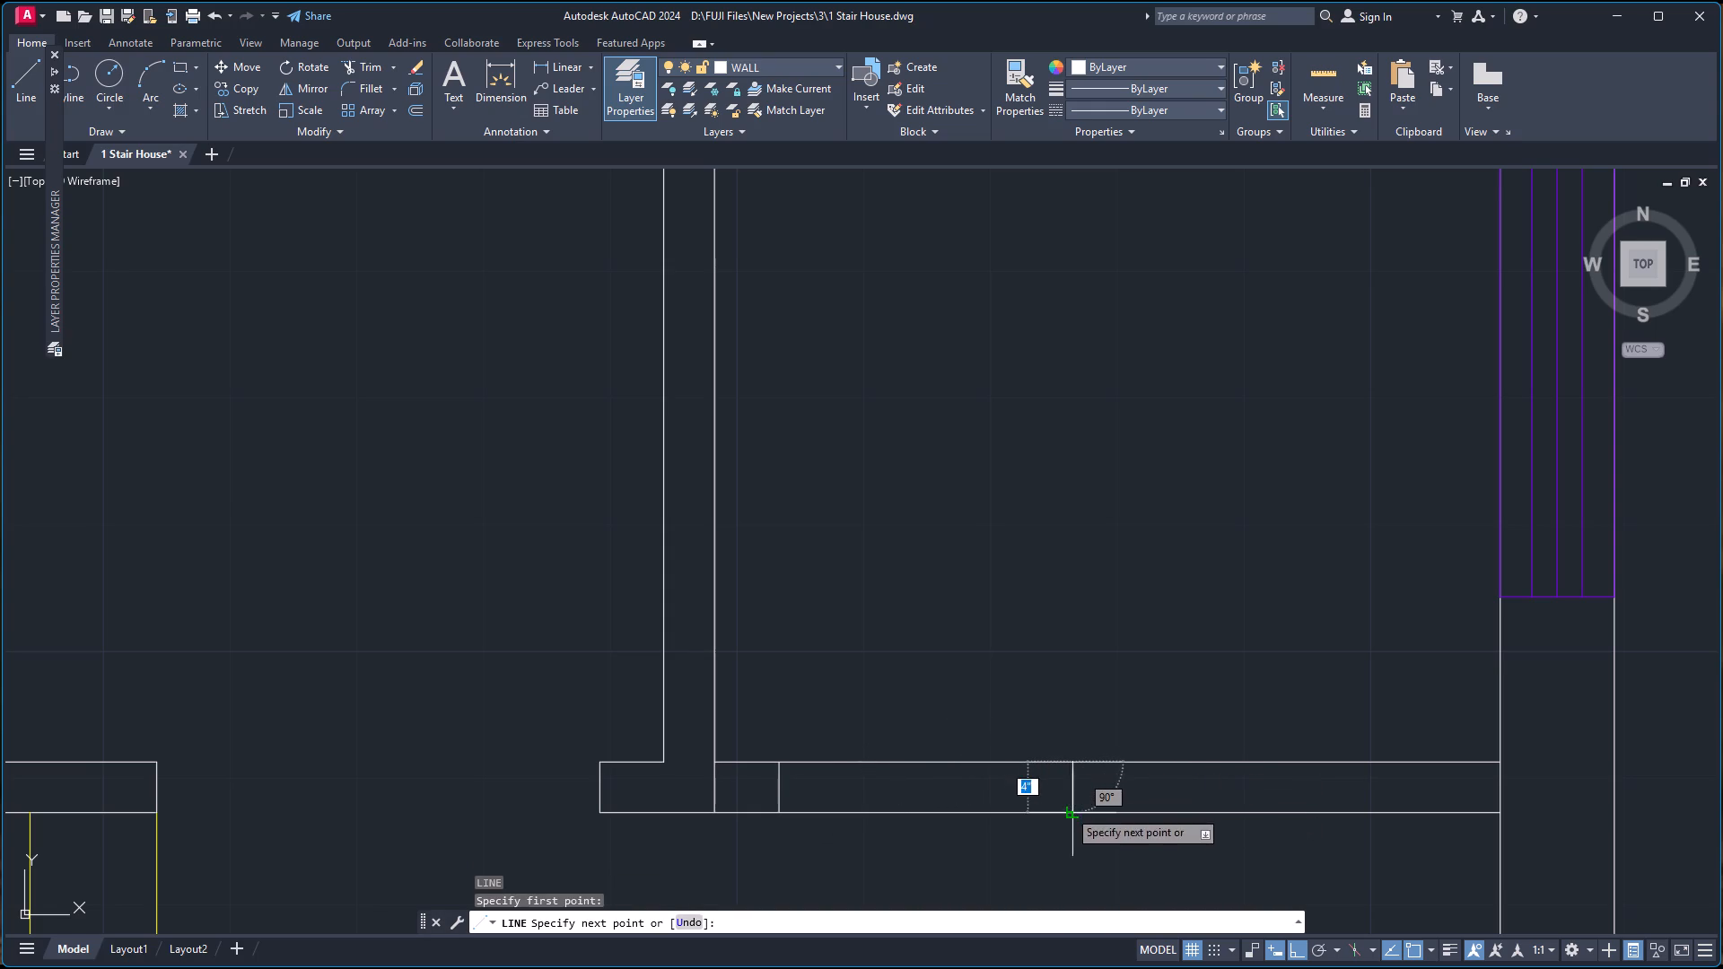
left_click(1068, 809)
key("space")
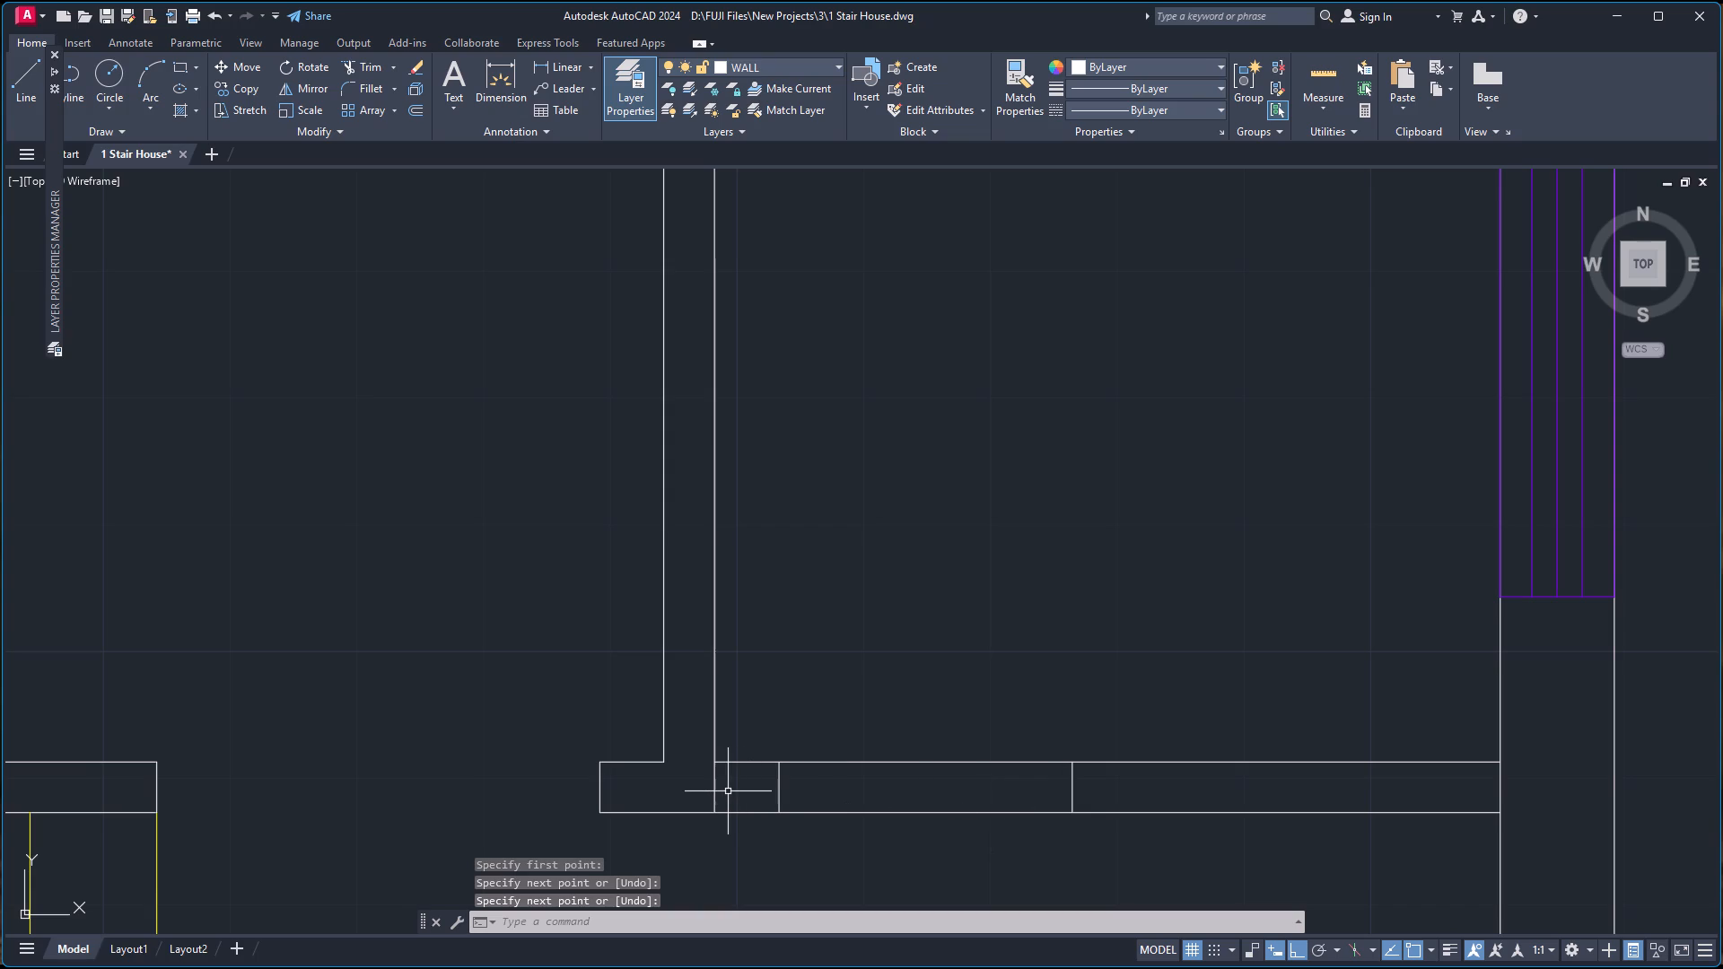
Trim away the interior wall's east face line where it crosses the lower partition junction.
type("TR")
key("Return")
left_click(728, 791)
left_click(701, 791)
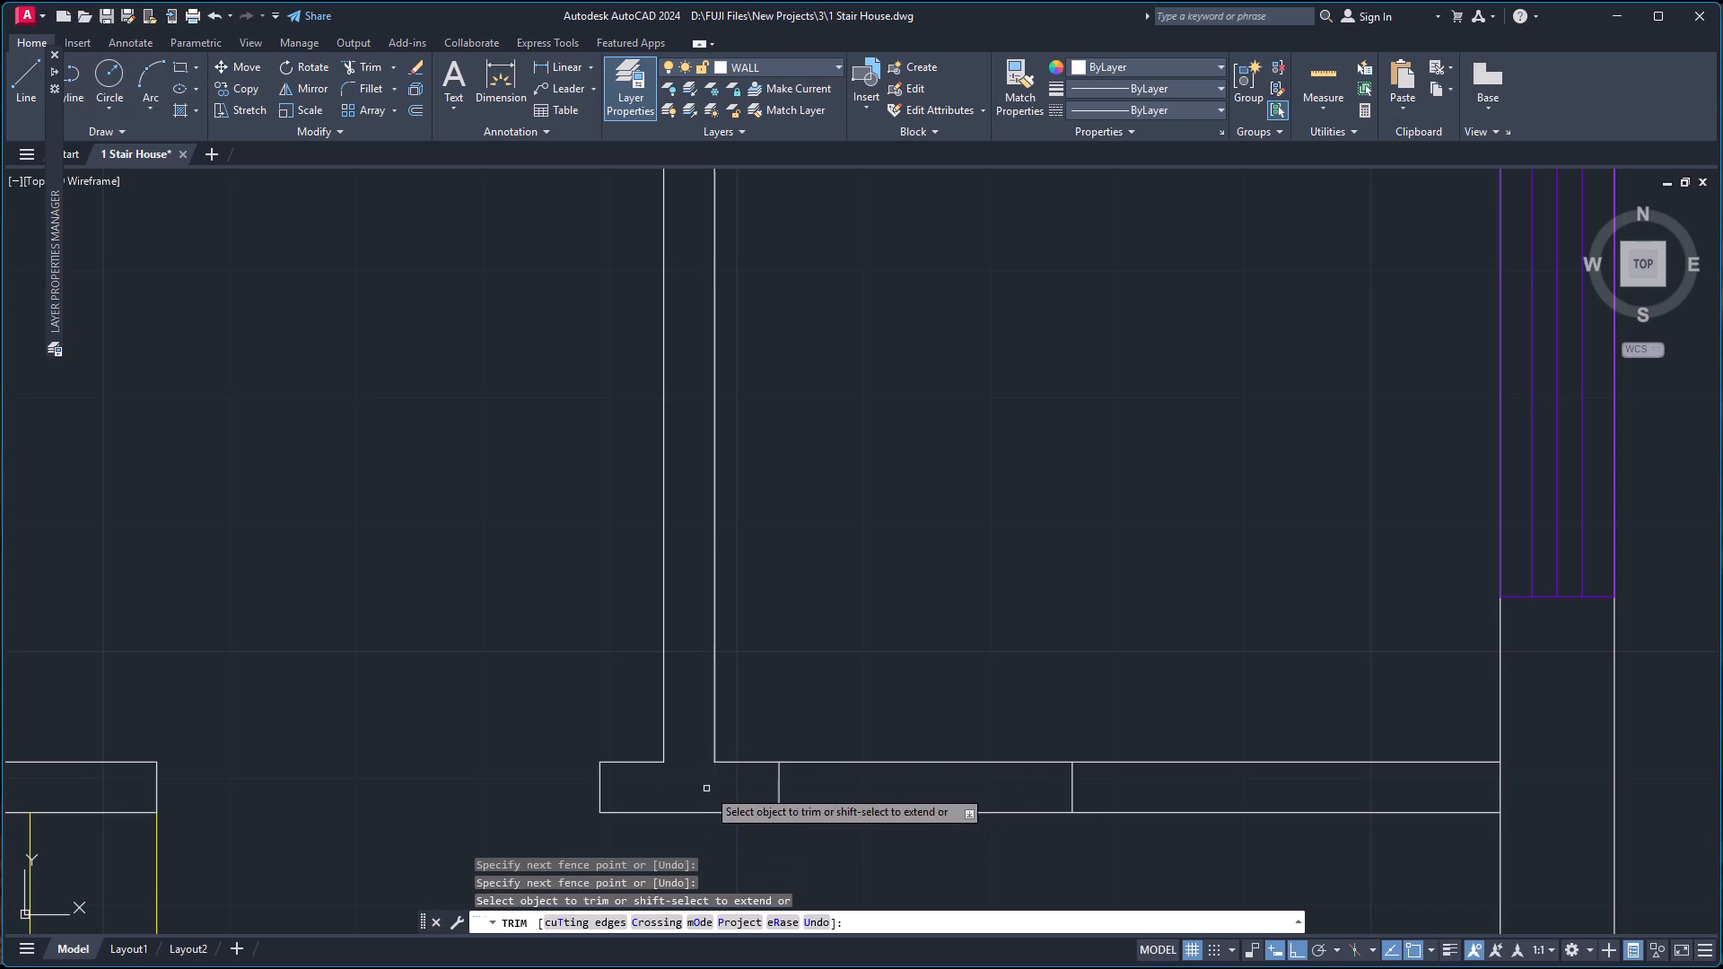
Trim both lower partition lines between the two jamb lines to open a doorway.
scroll(827, 653, "down", 3)
scroll(955, 598, "up", 1)
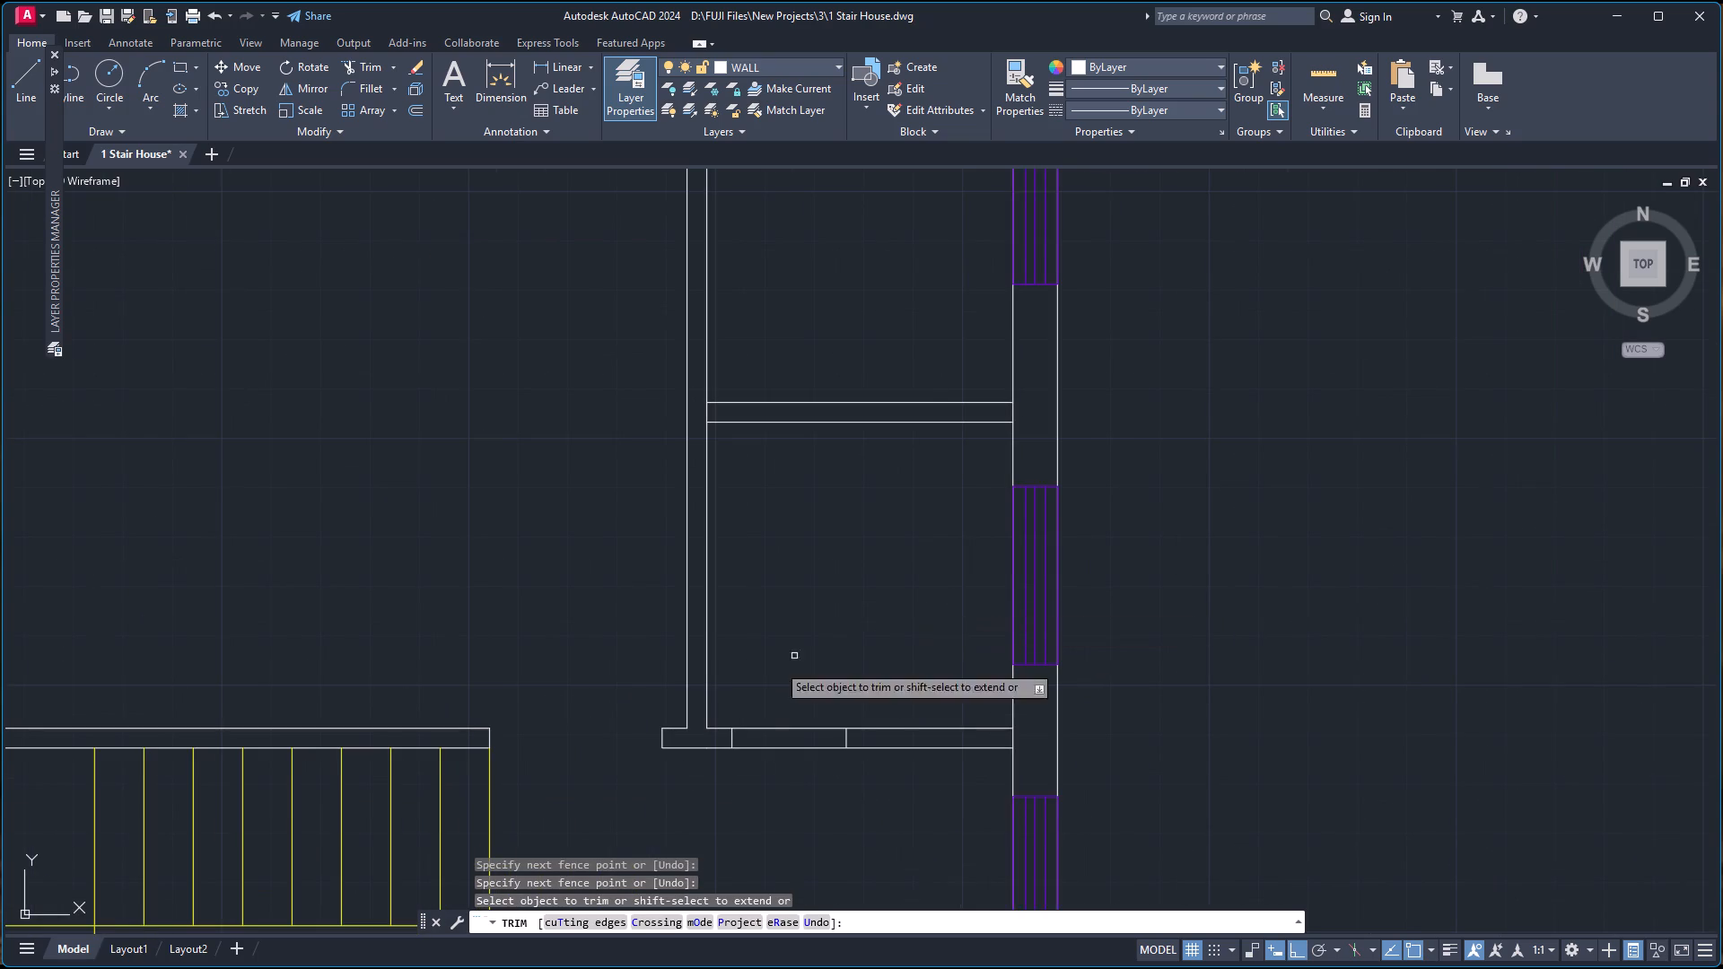
left_click_drag(813, 691, 812, 702)
left_click(781, 803)
scroll(807, 536, "down", 2)
scroll(811, 492, "up", 1)
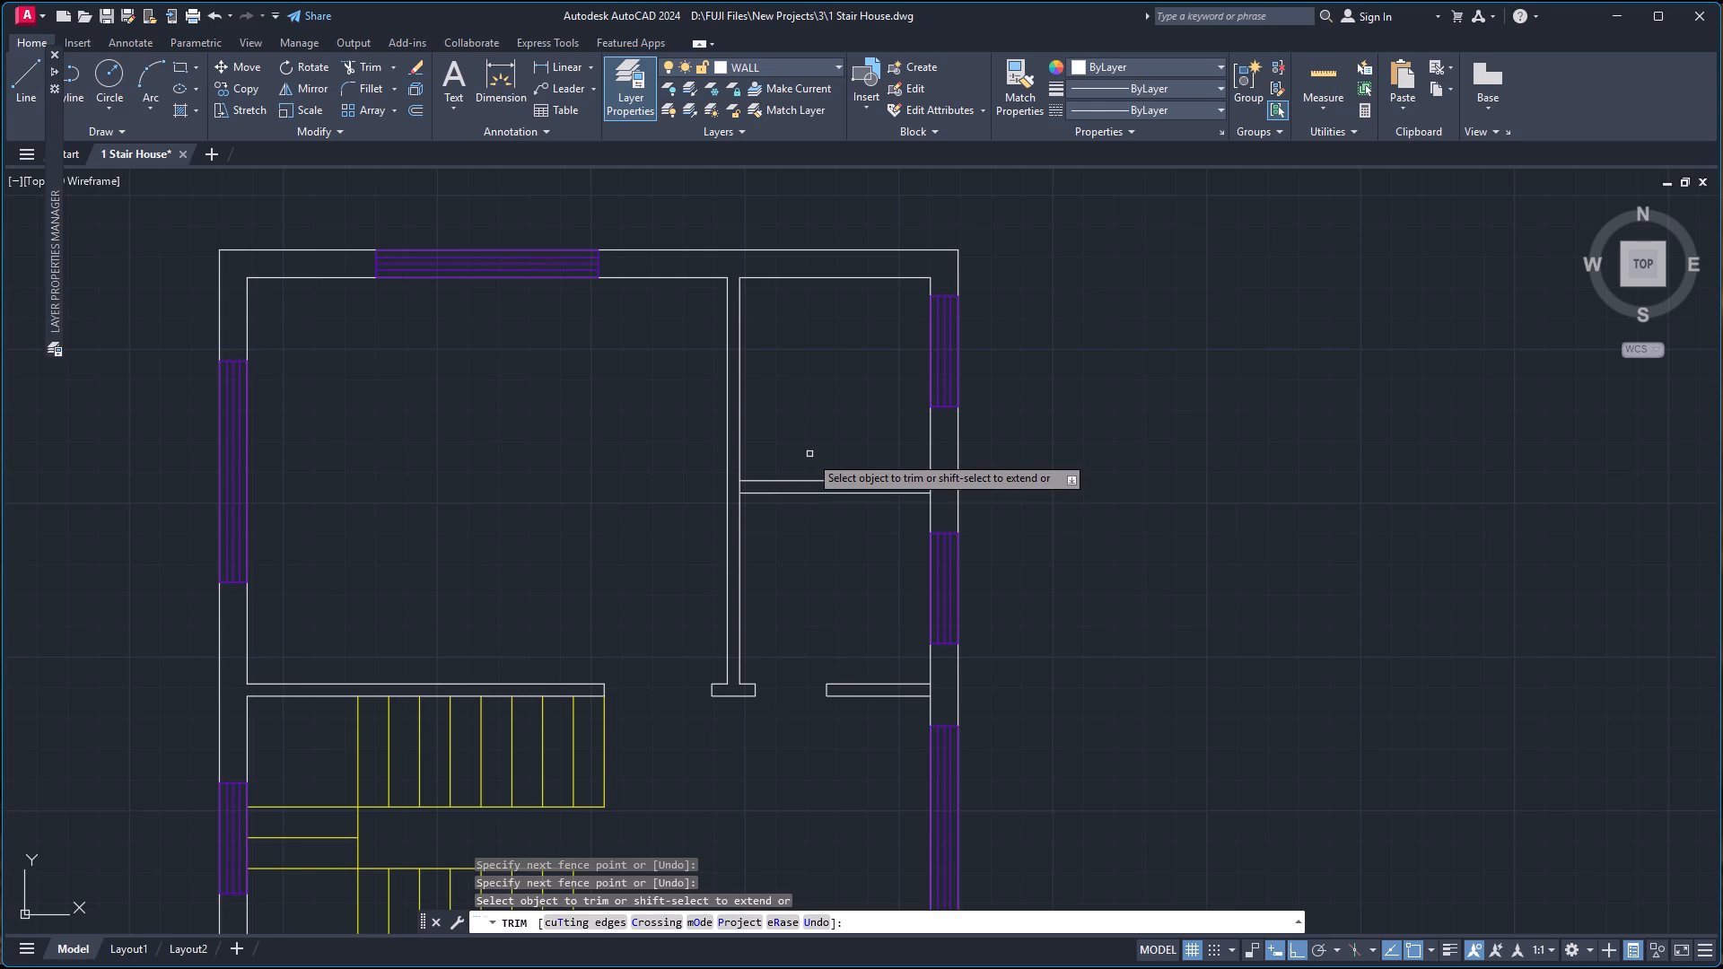
scroll(809, 457, "down", 2)
scroll(811, 485, "up", 2)
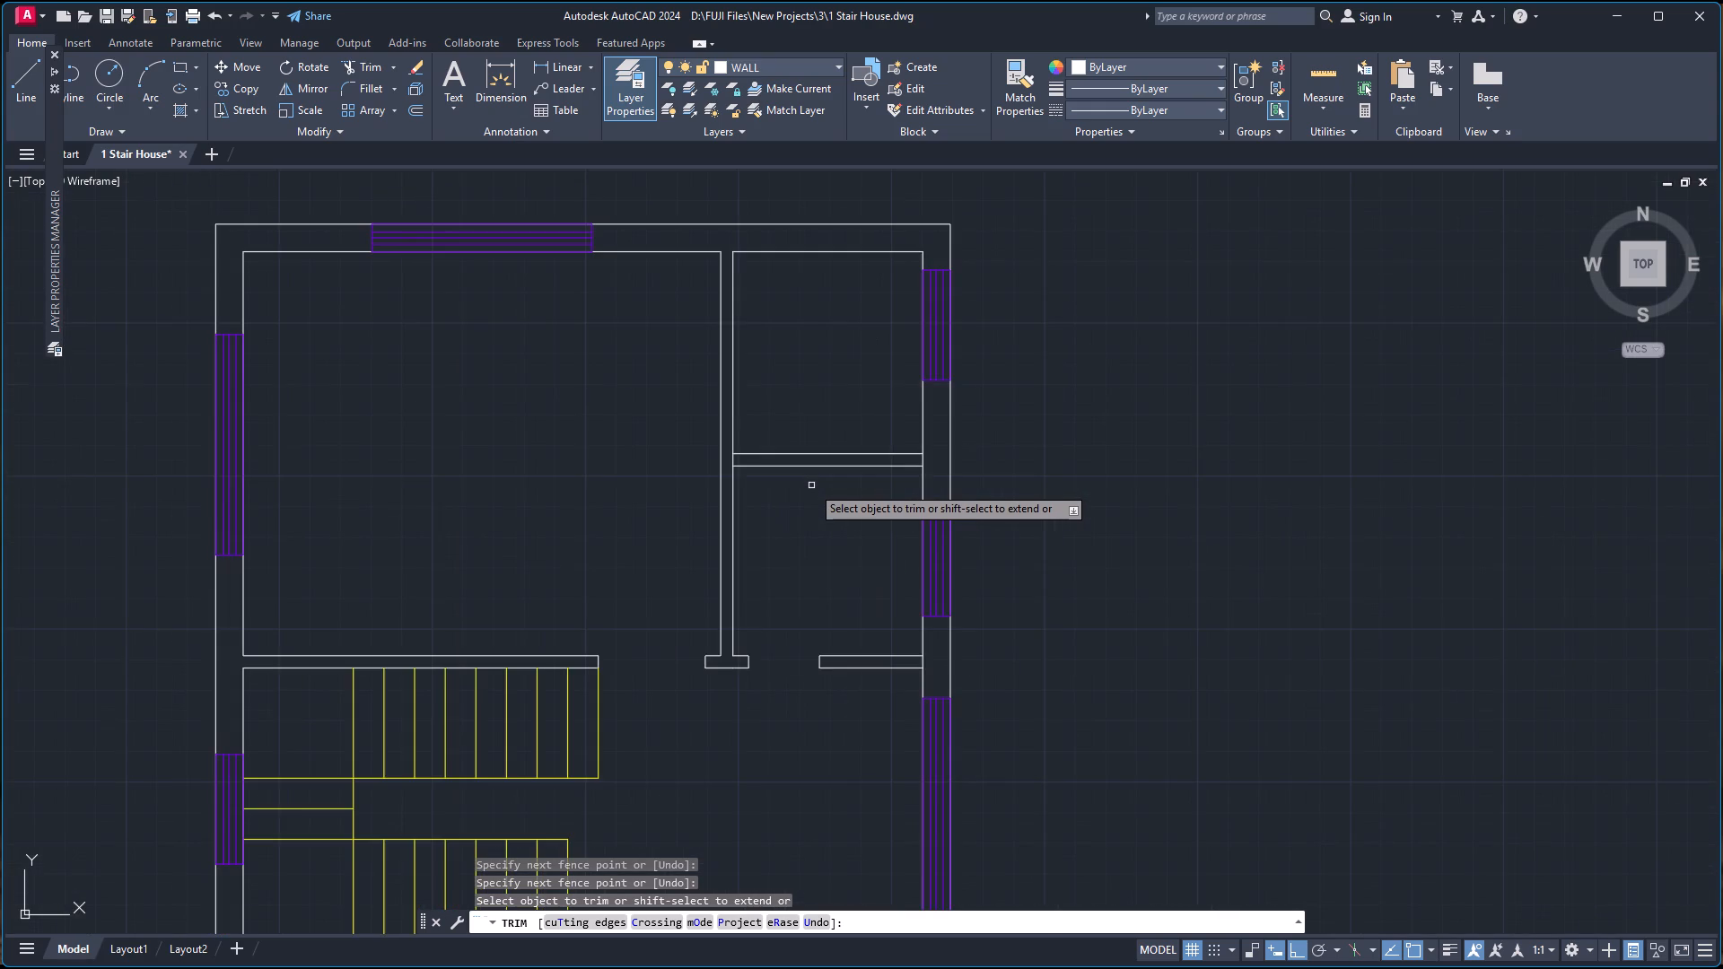
Trim away the interior wall's east face line where it crosses the upper partition junction.
scroll(811, 485, "down", 1)
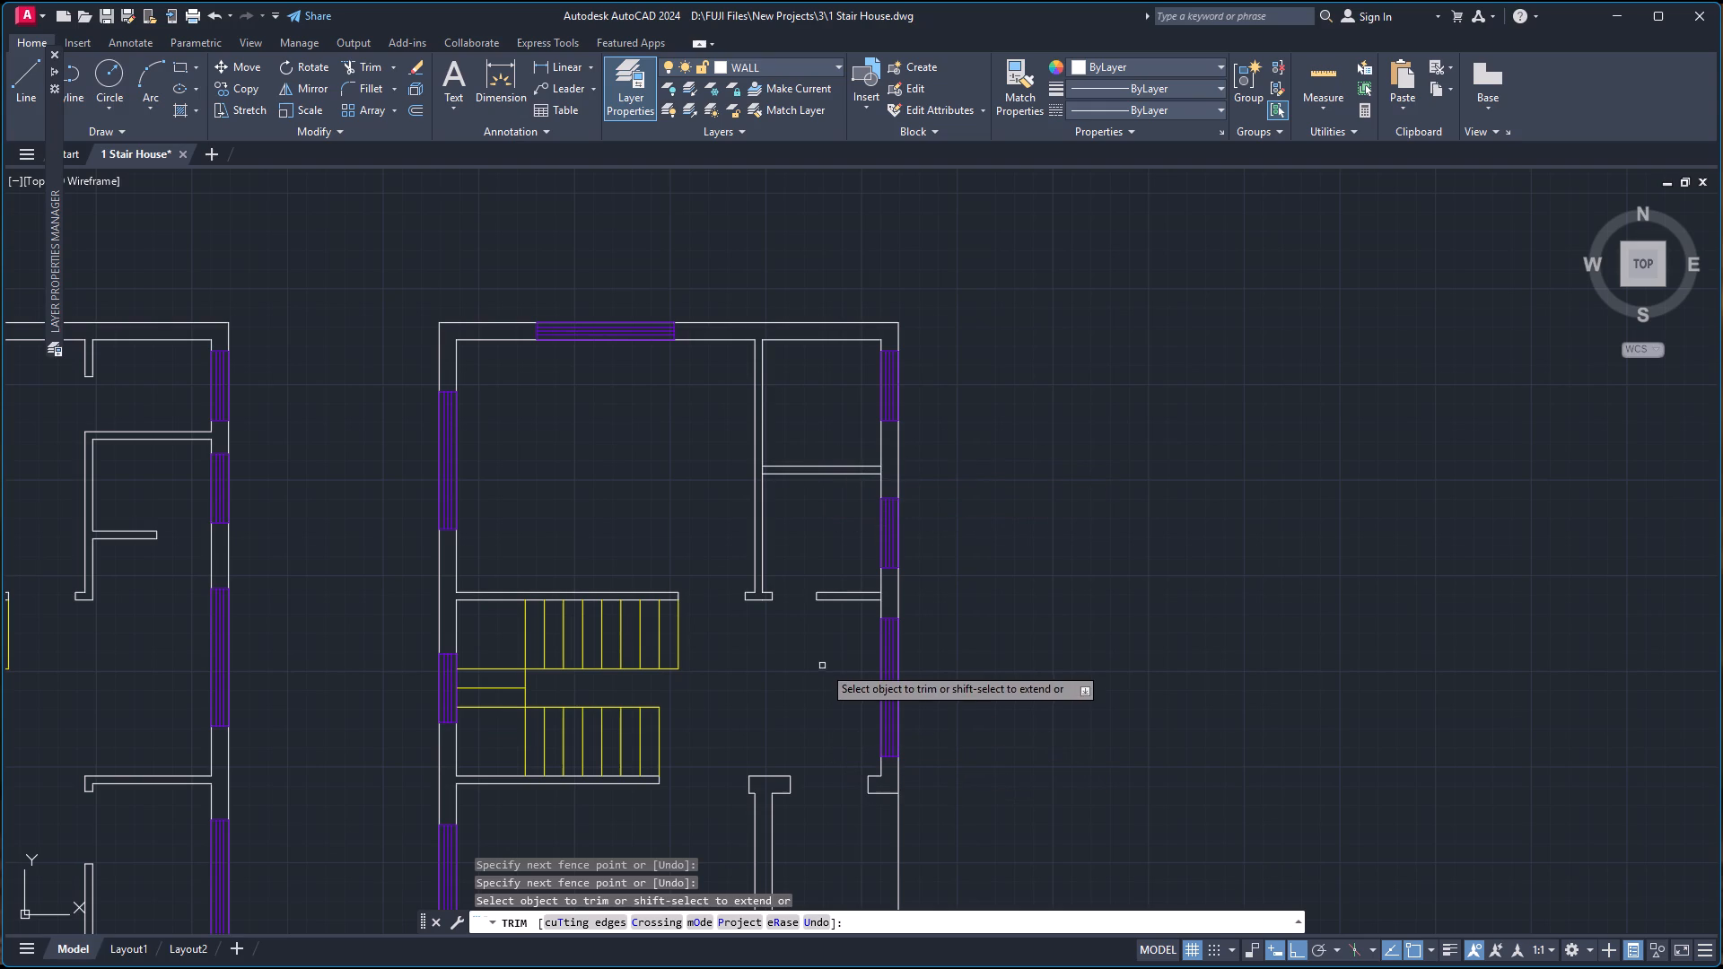
scroll(748, 412, "up", 2)
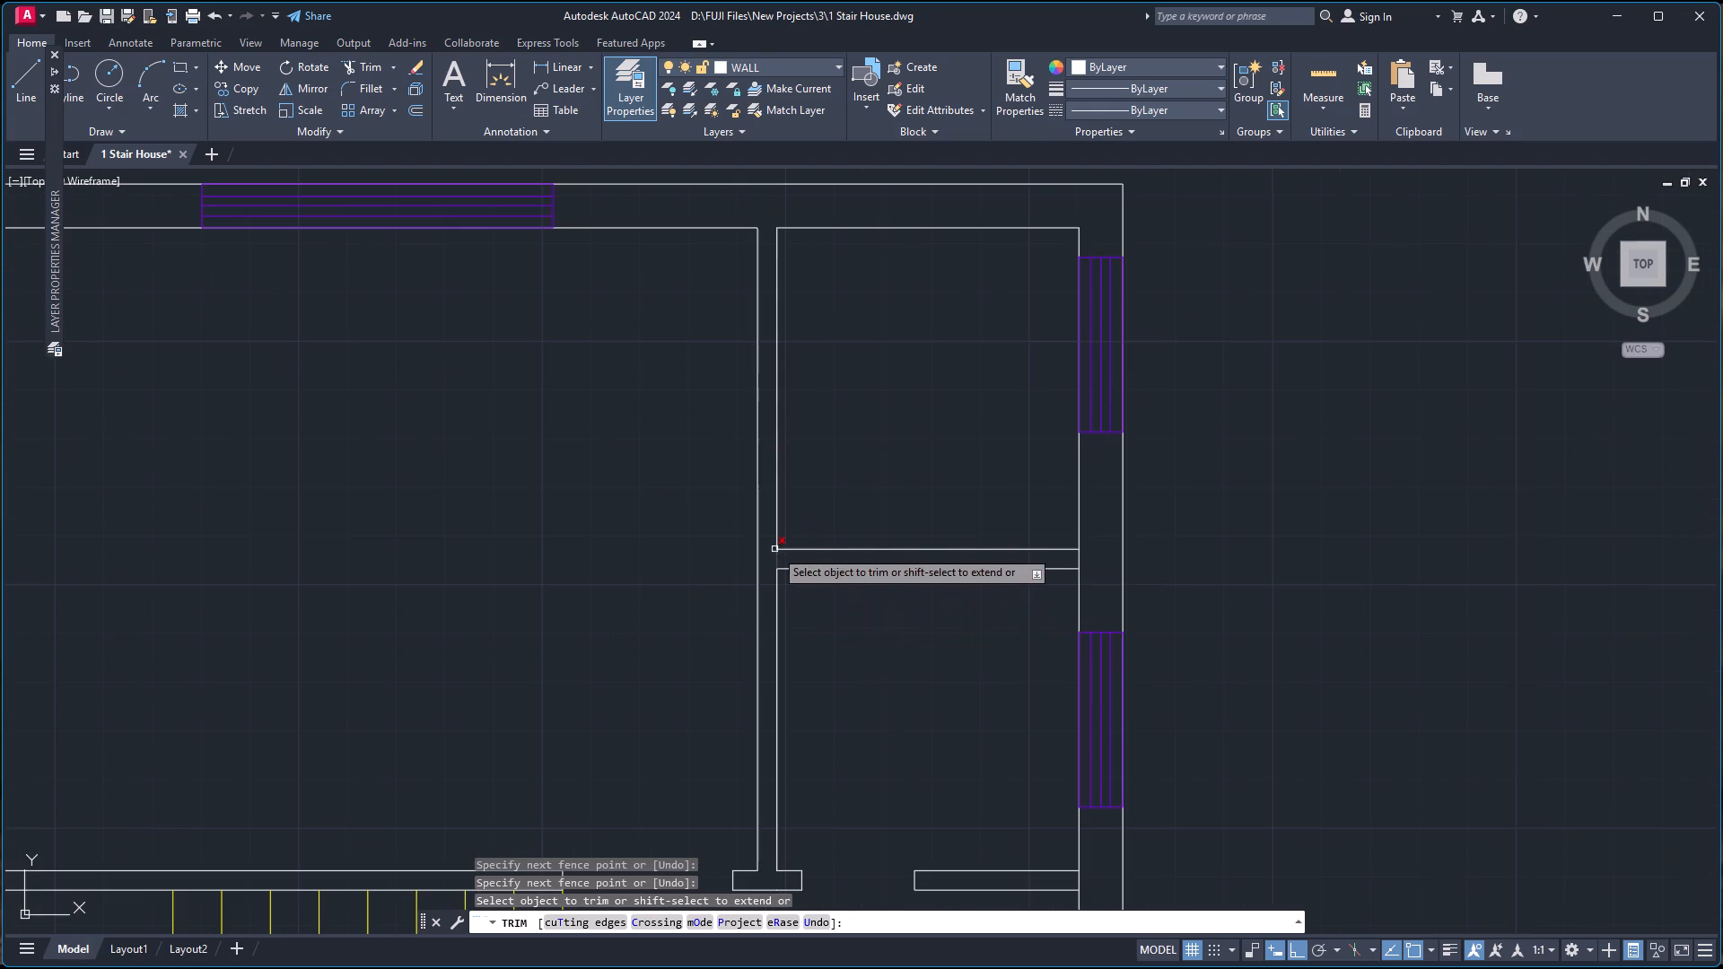
left_click(777, 563)
key("Escape")
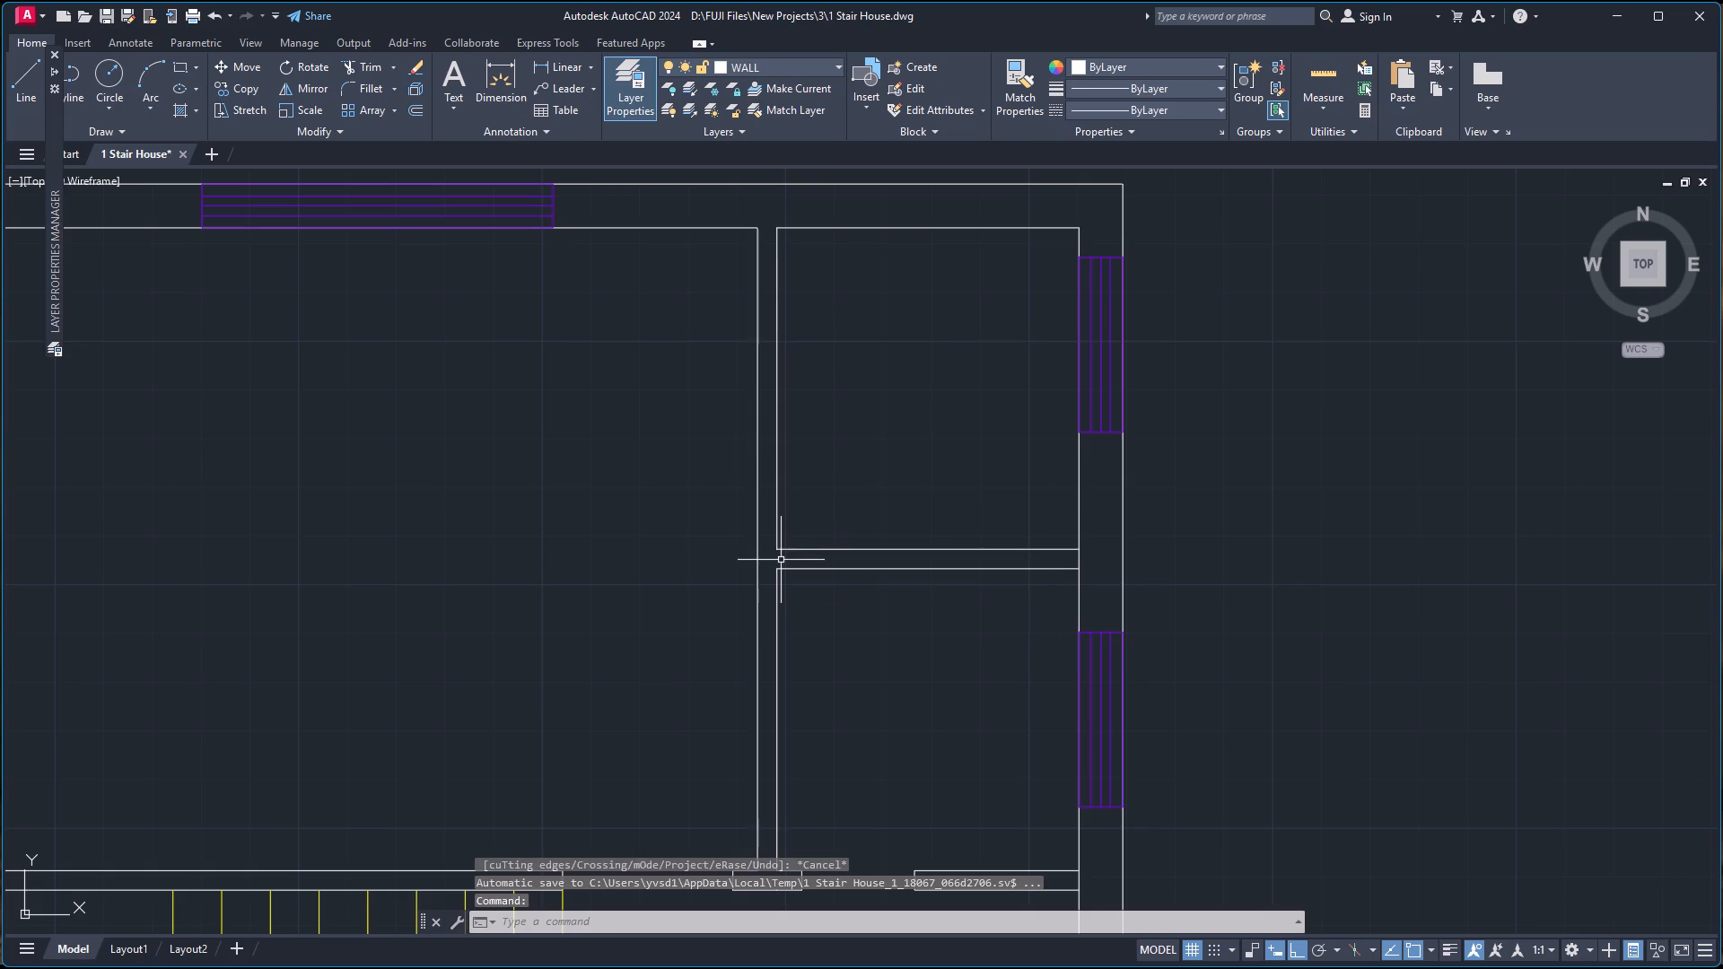
Draw two horizontal 4" jamb lines across the interior wall above the upper partition, about 2'-7" apart.
key("l")
key("Return")
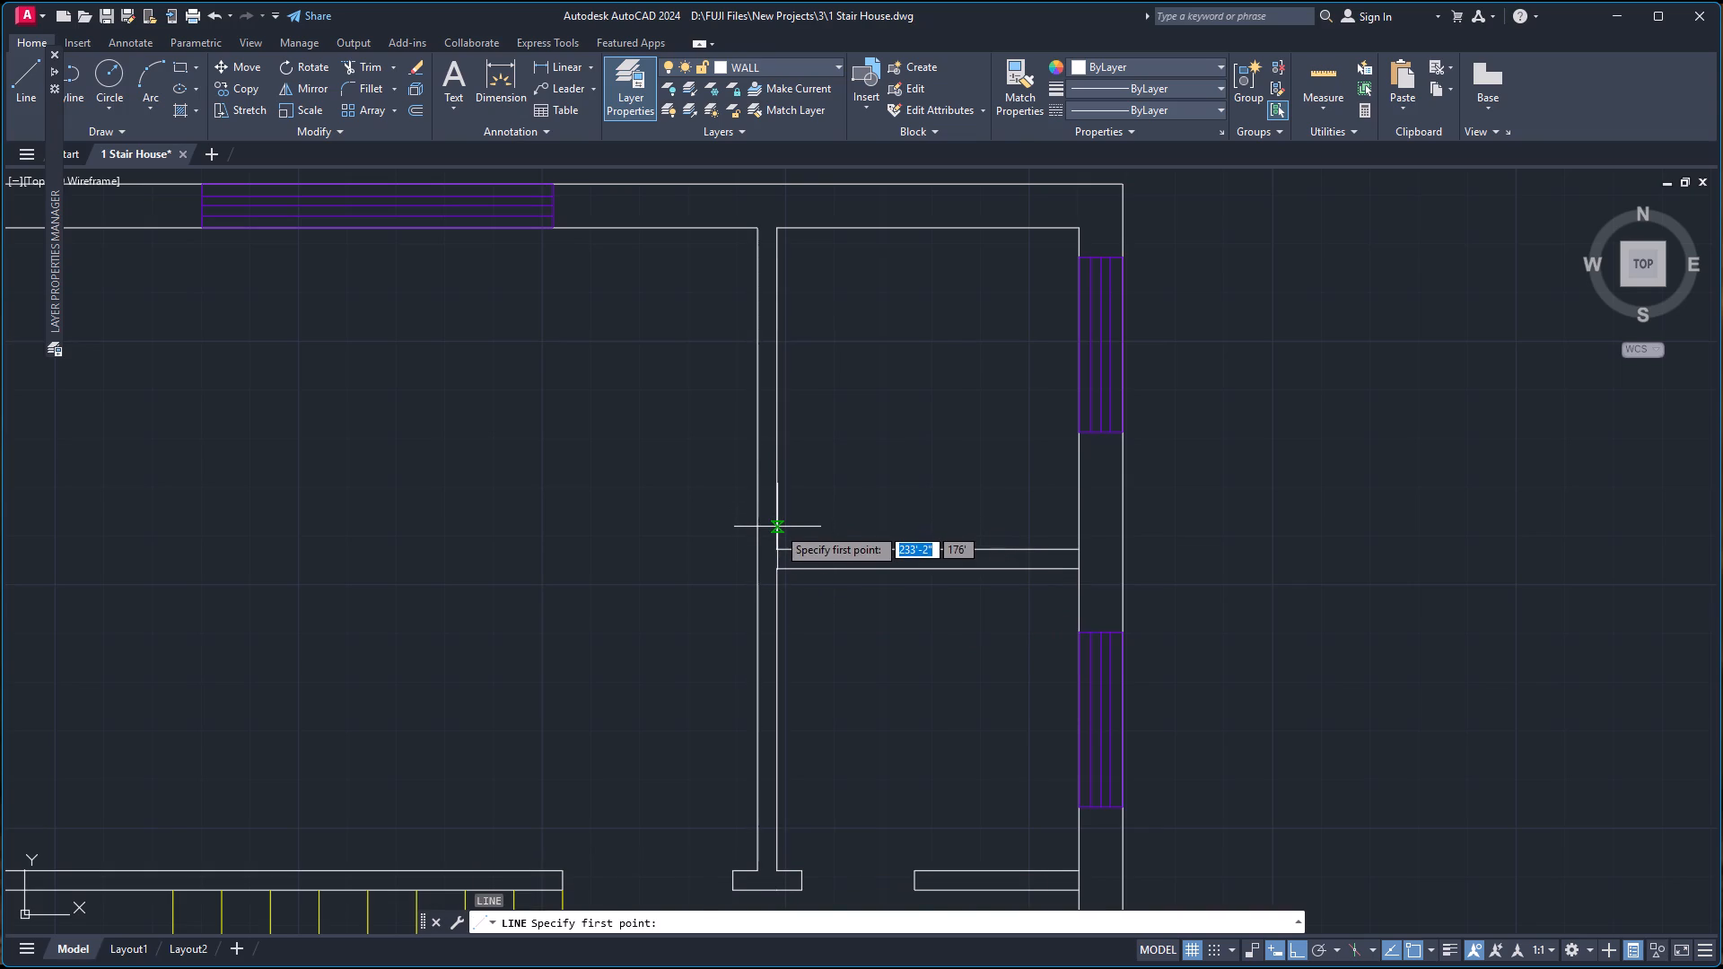
left_click(777, 527)
left_click(753, 529)
key("Return")
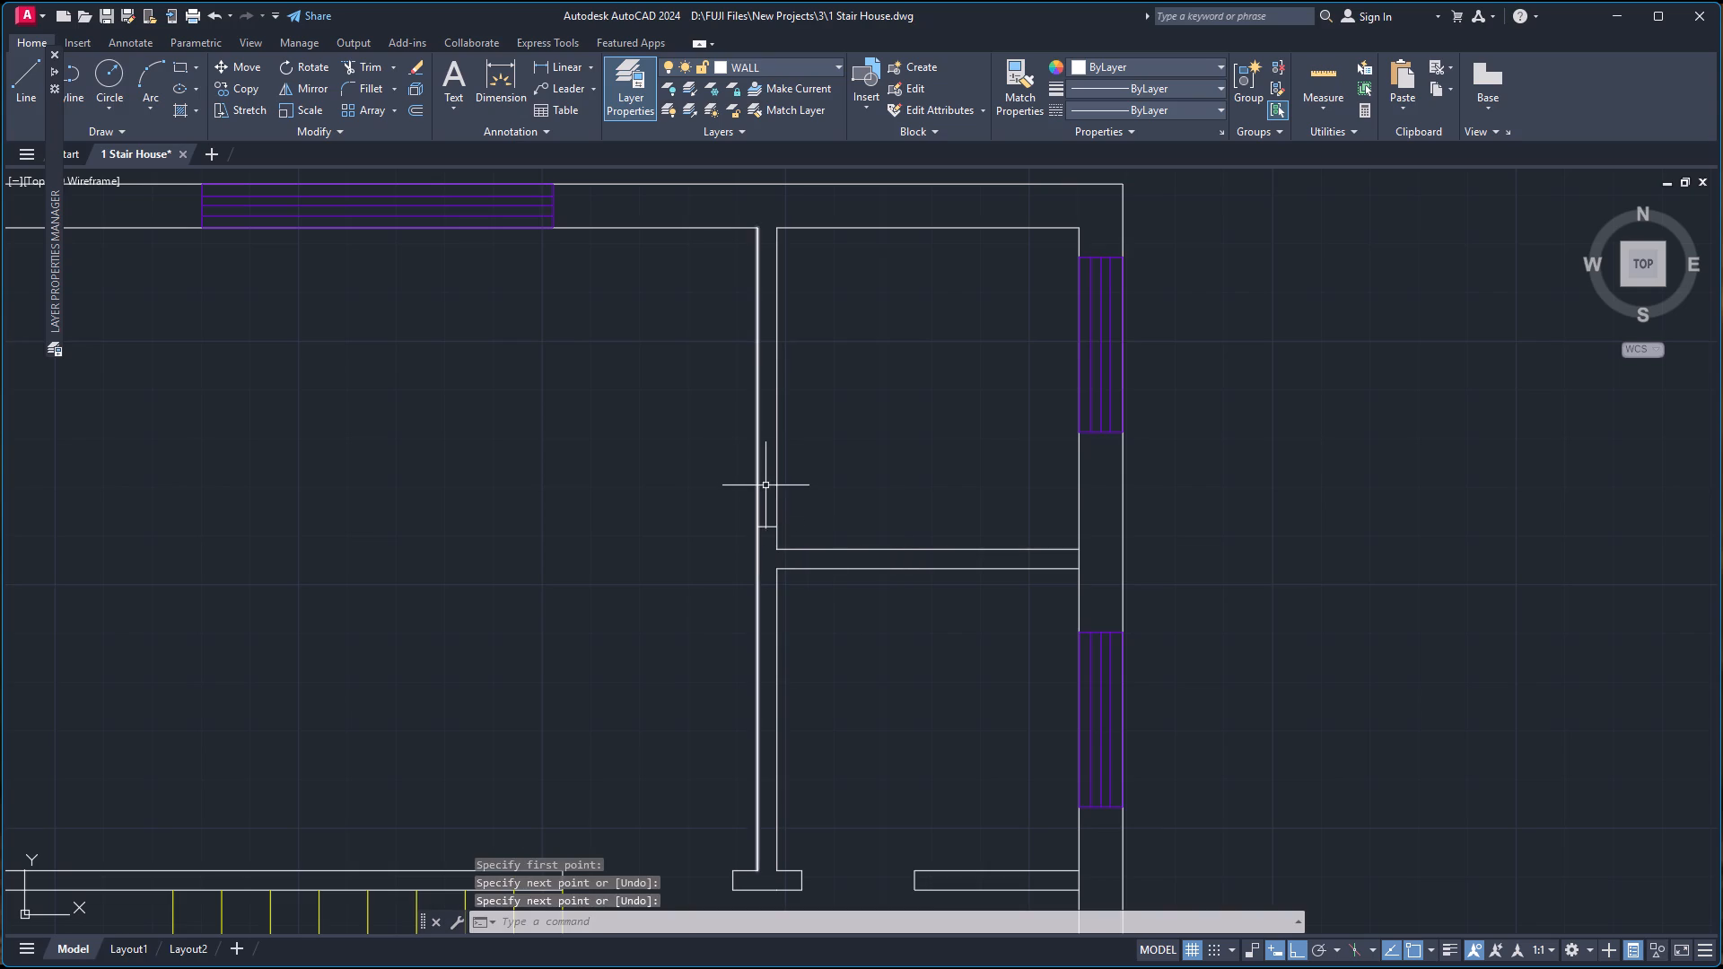
key("Return")
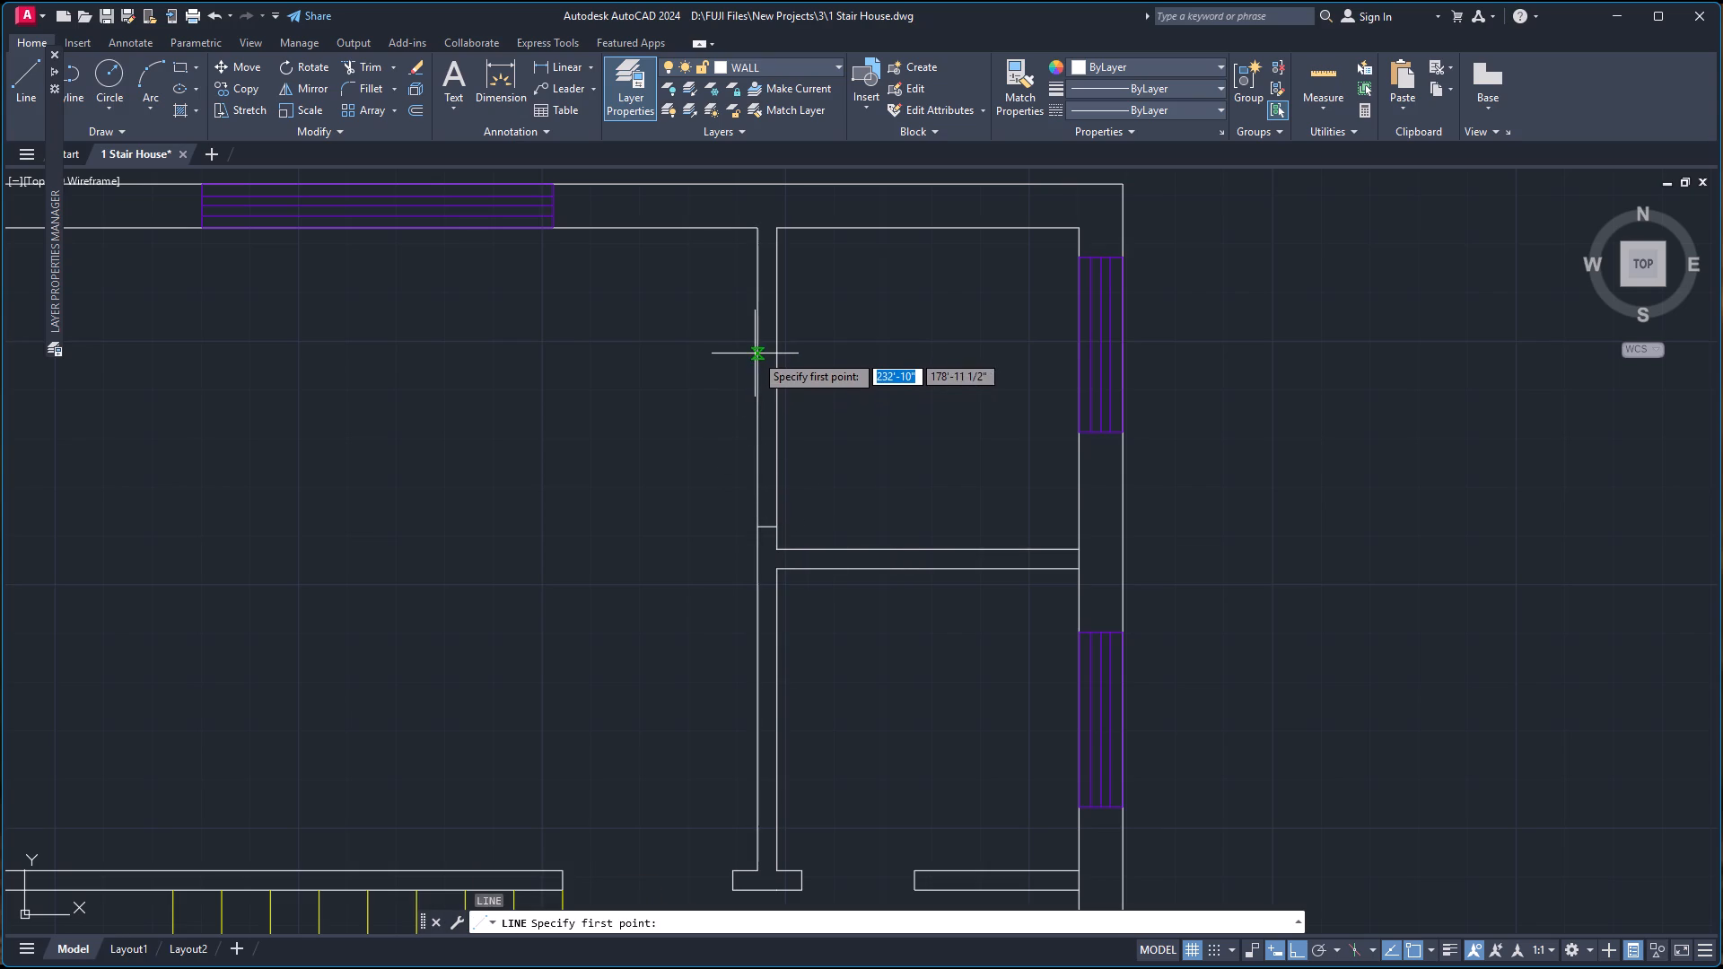
scroll(756, 381, "up", 1)
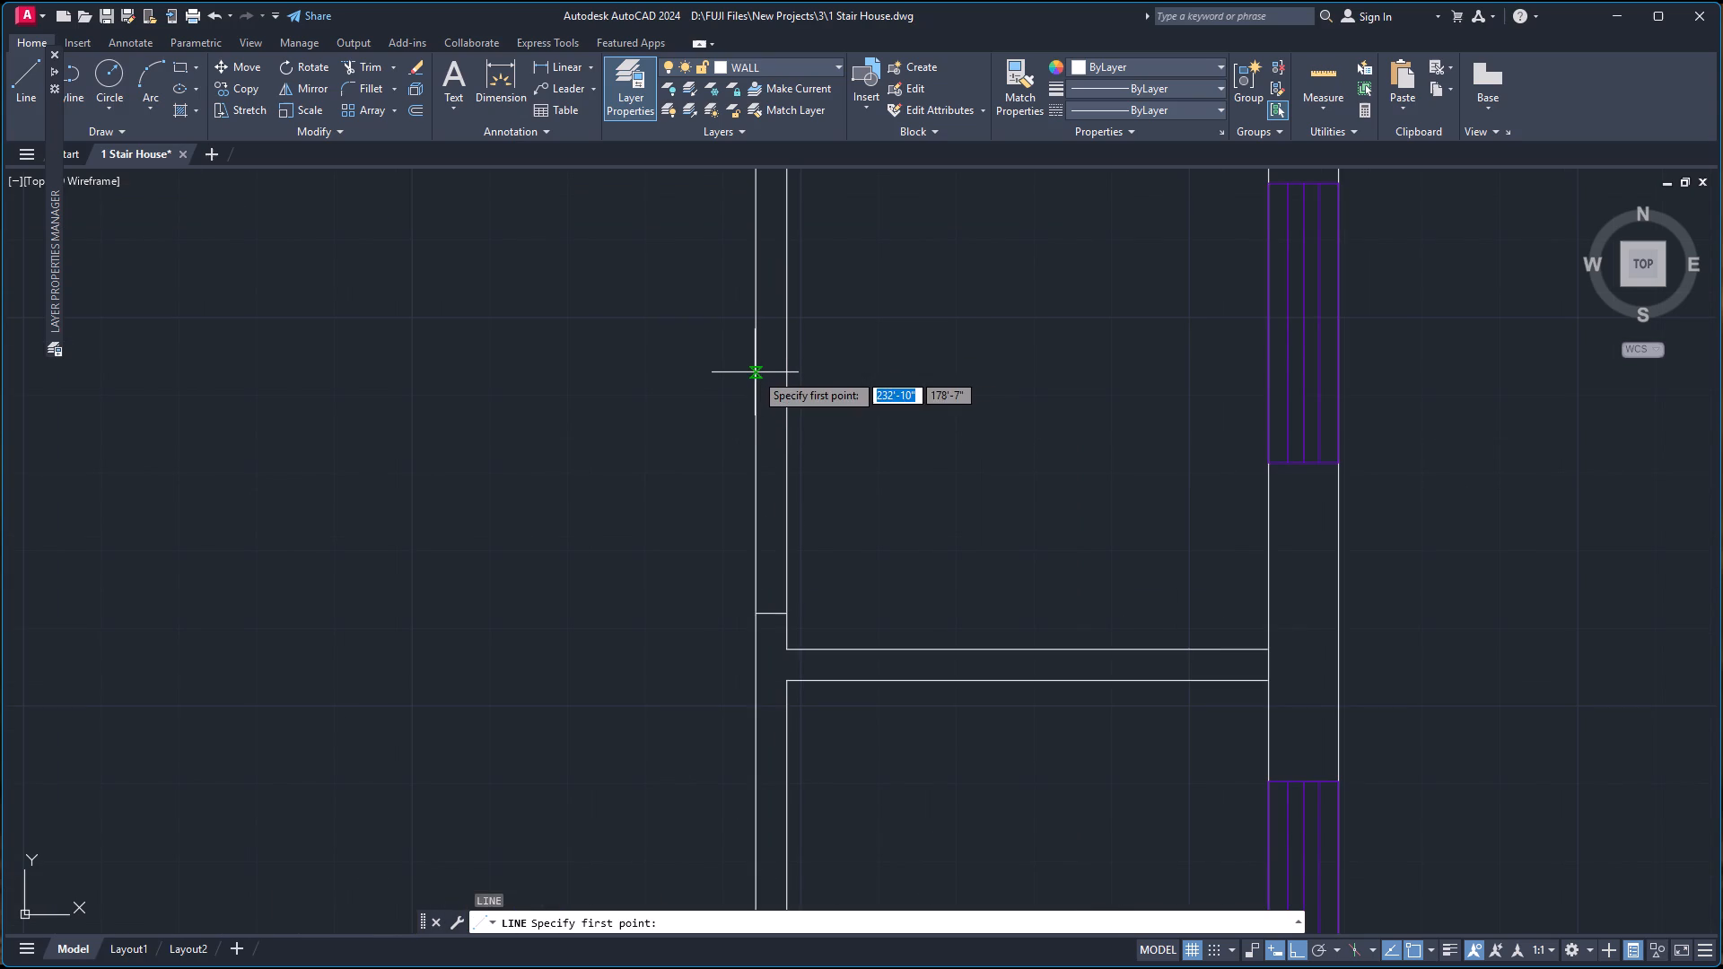
left_click(755, 372)
left_click(786, 371)
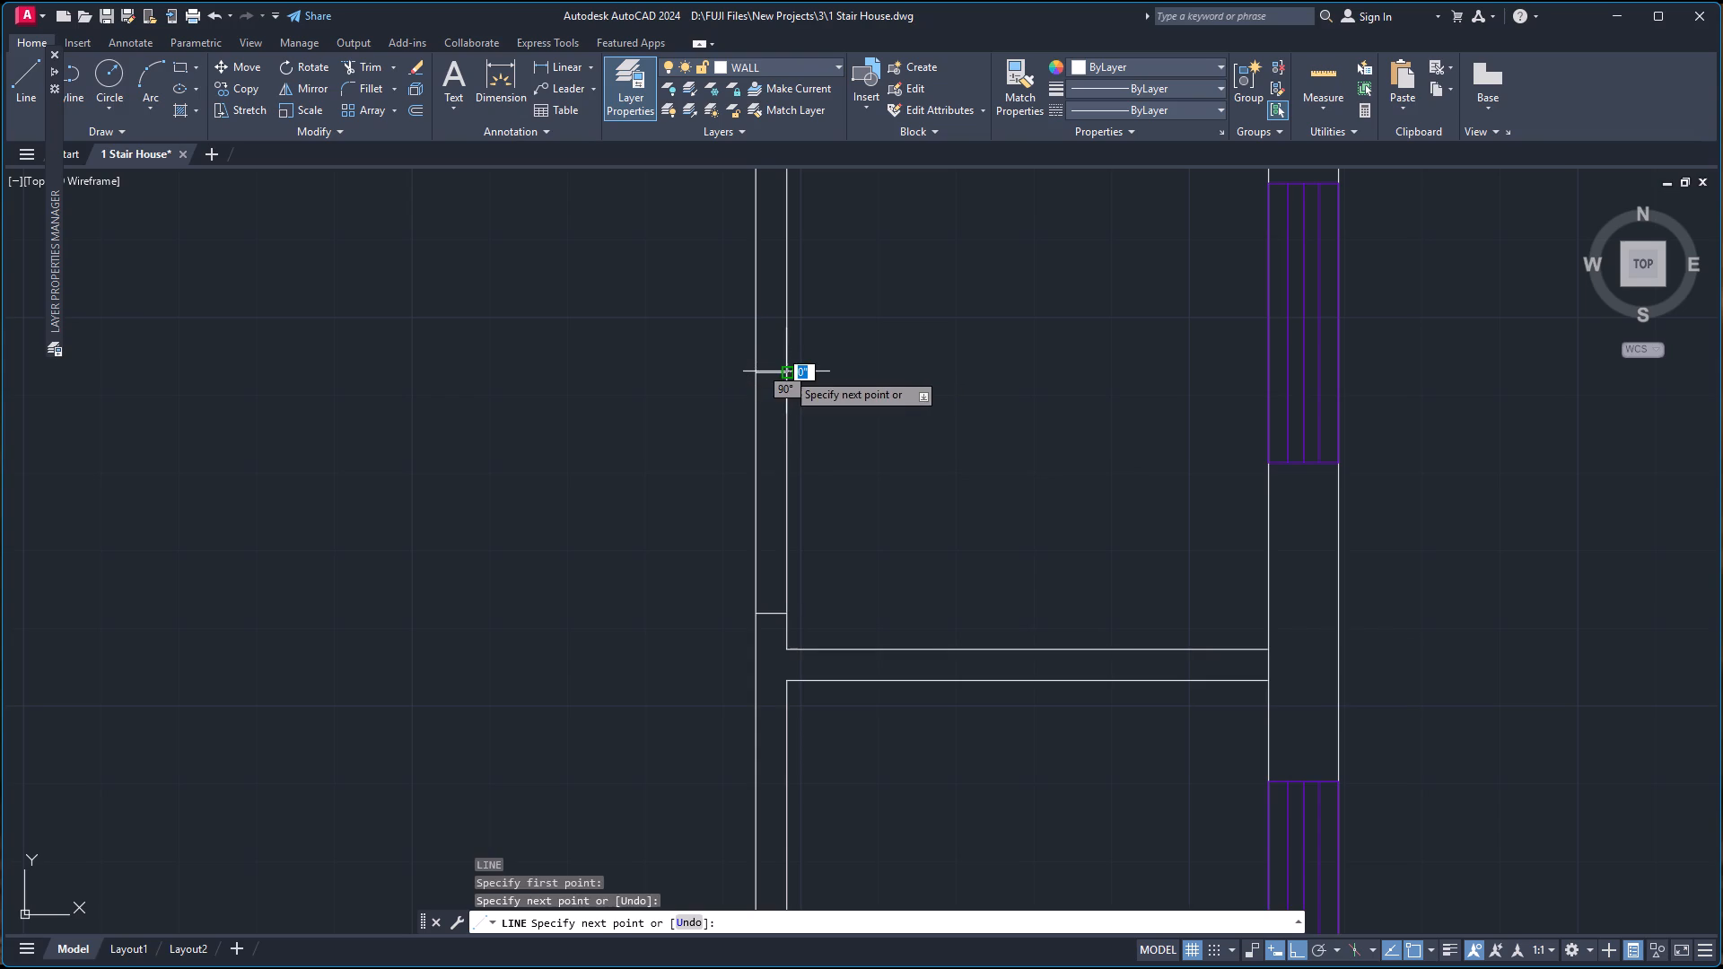
key("Return")
scroll(886, 405, "down", 3)
scroll(910, 414, "up", 1)
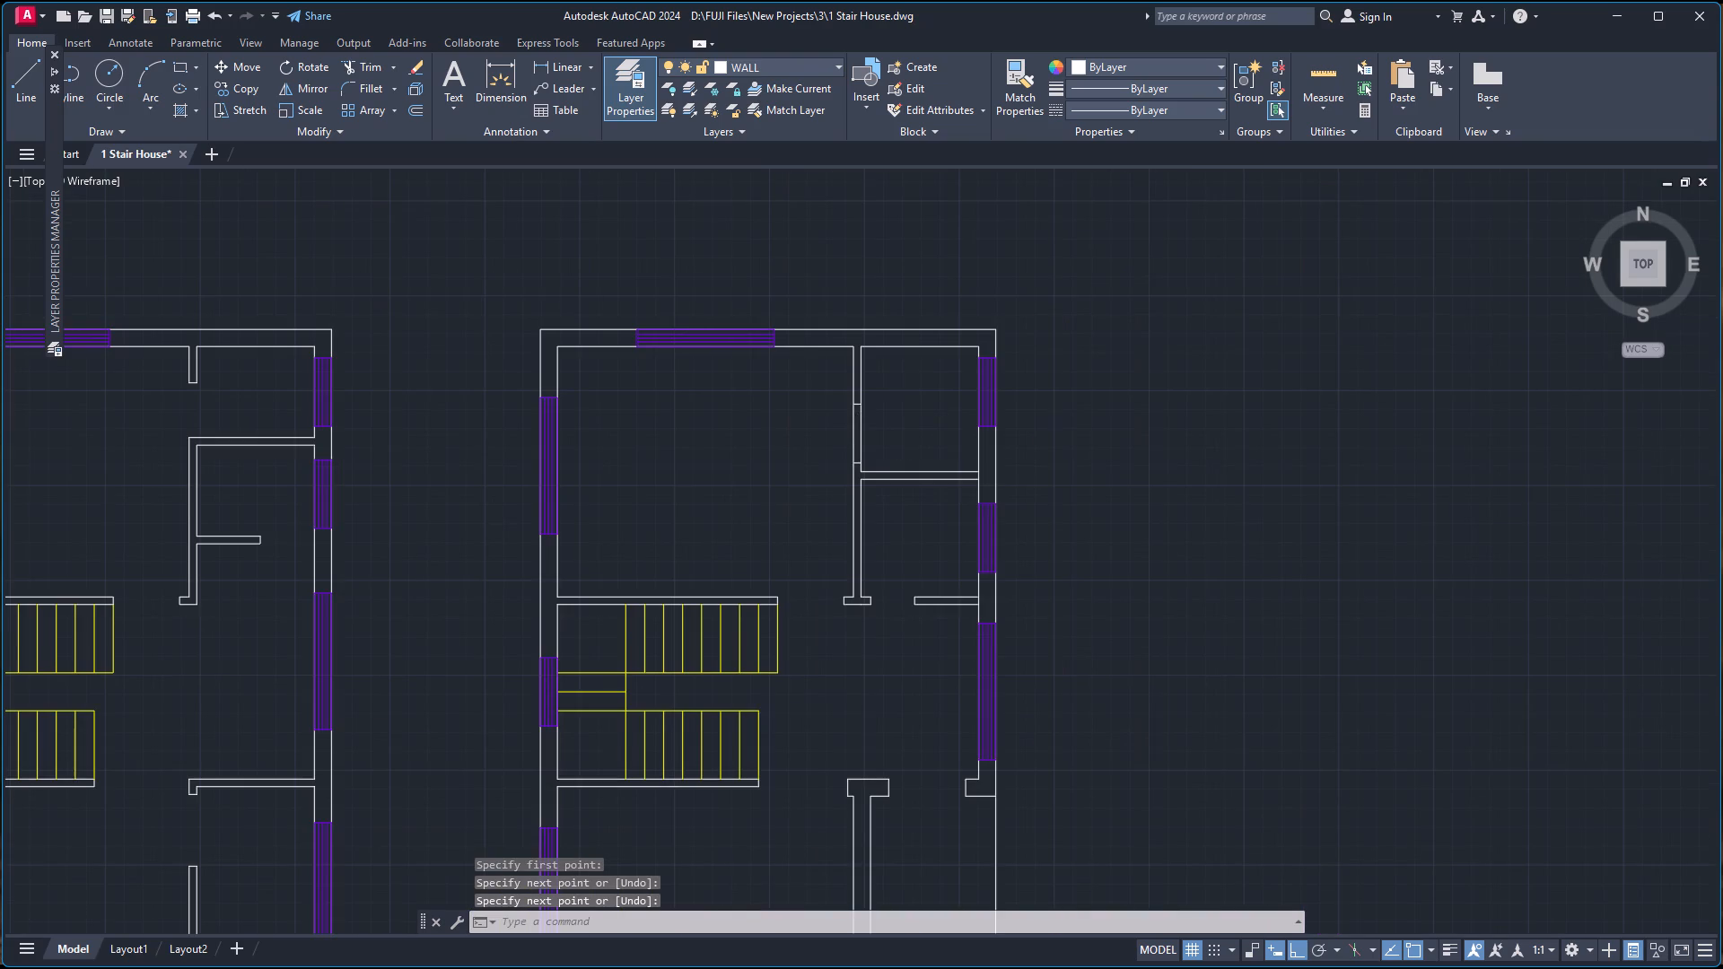
Trim both interior wall lines between the two jamb lines to open a doorway into the upper-right room.
type("TR")
key("Return")
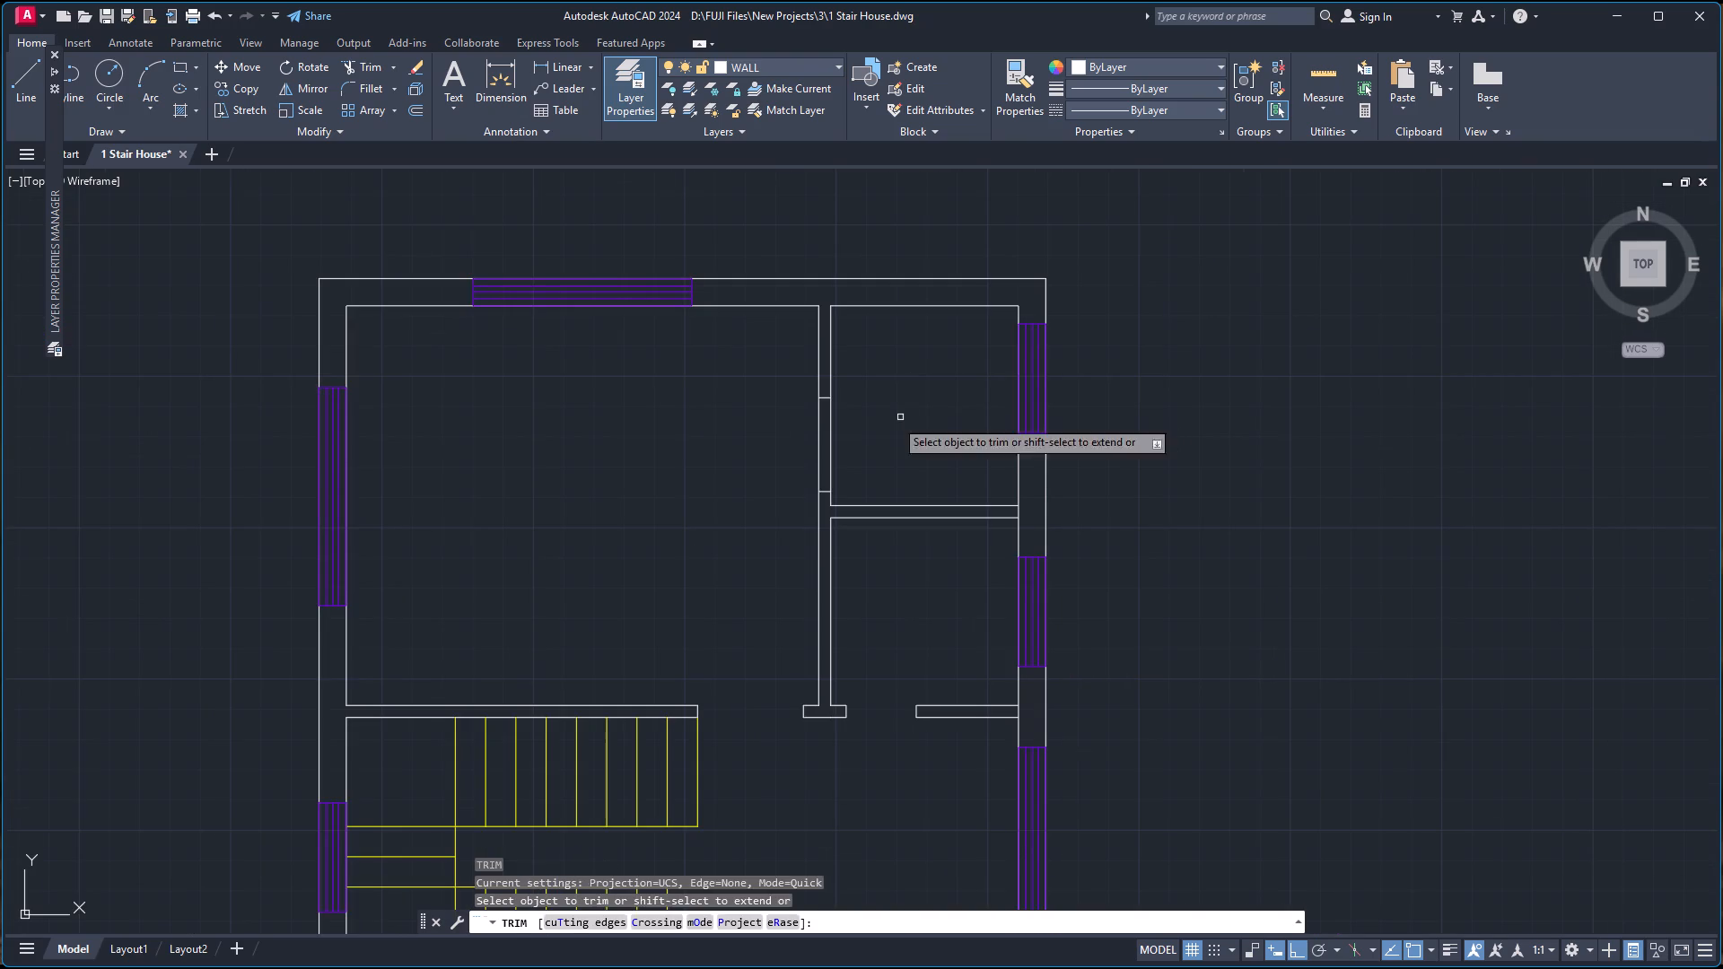
left_click(800, 452)
left_click(862, 443)
scroll(863, 442, "down", 2)
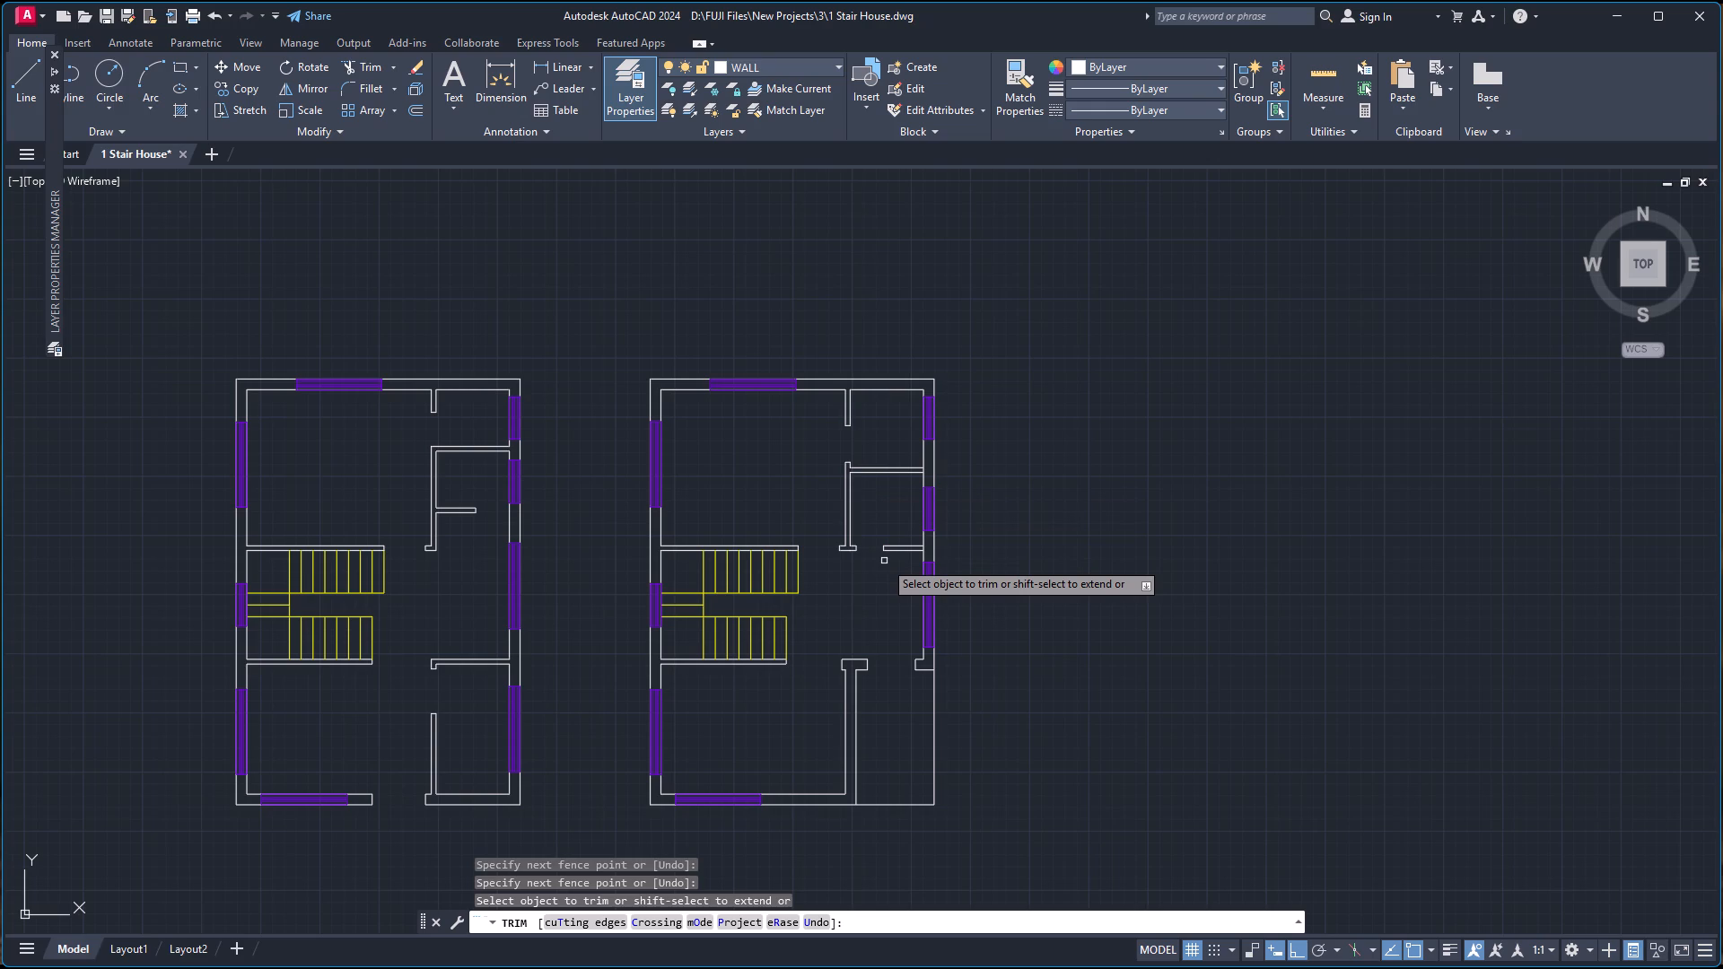
scroll(882, 559, "down", 1)
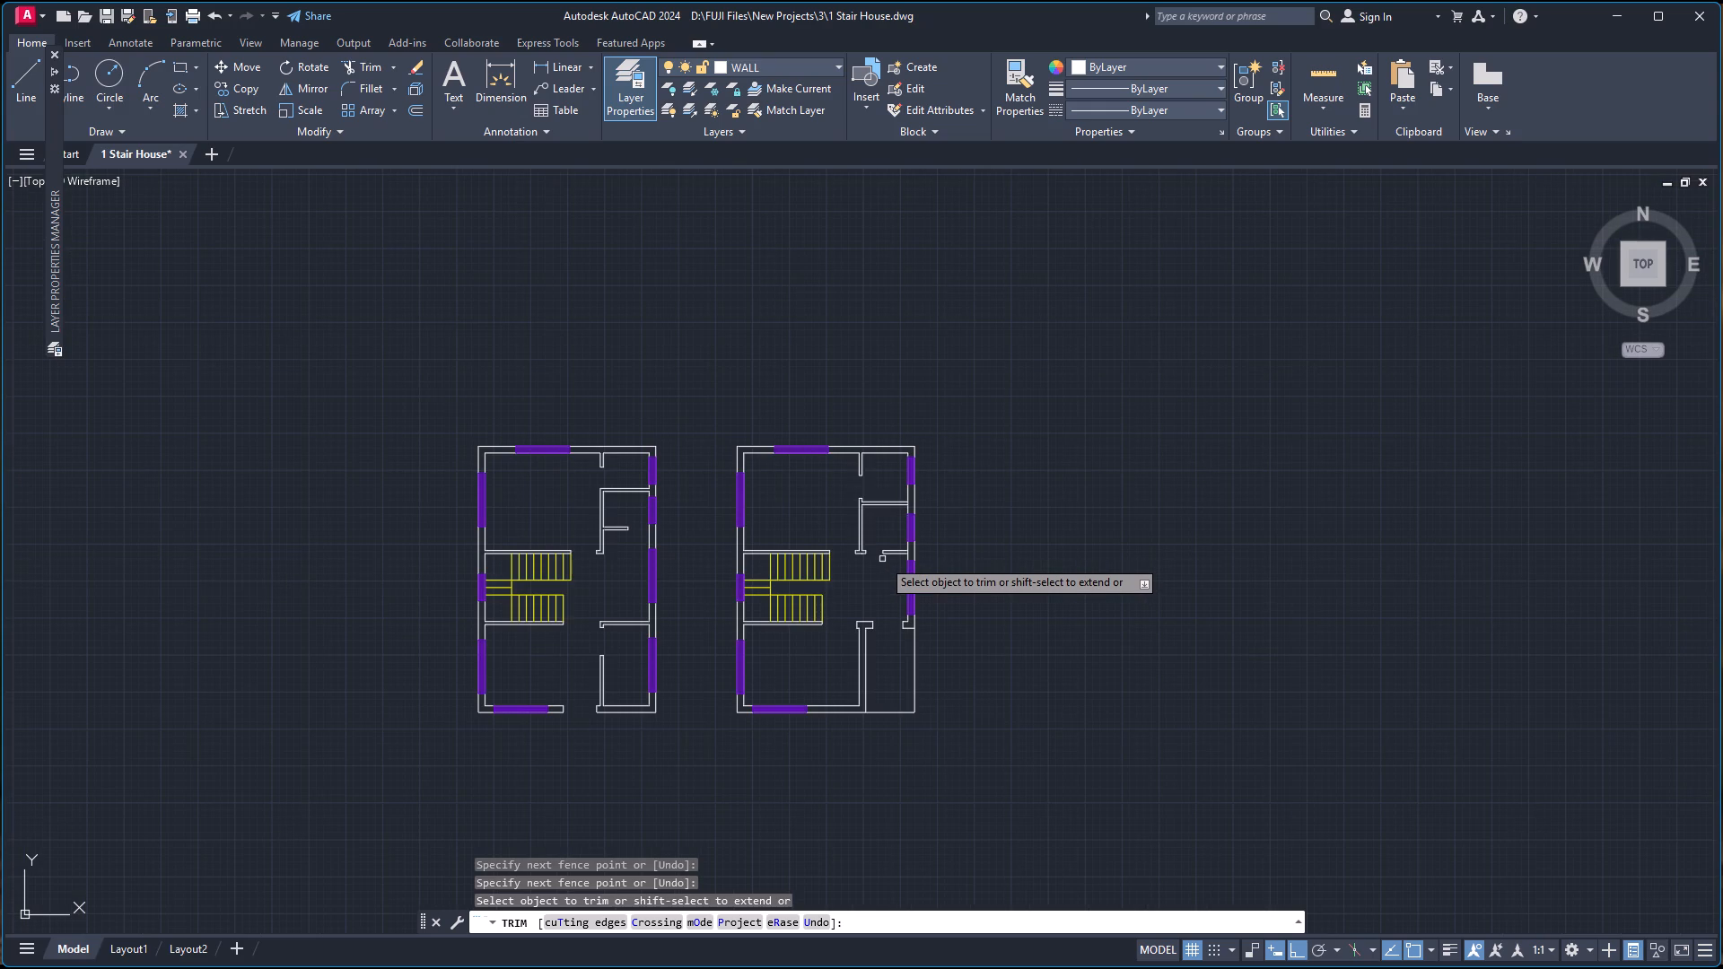
key("Escape")
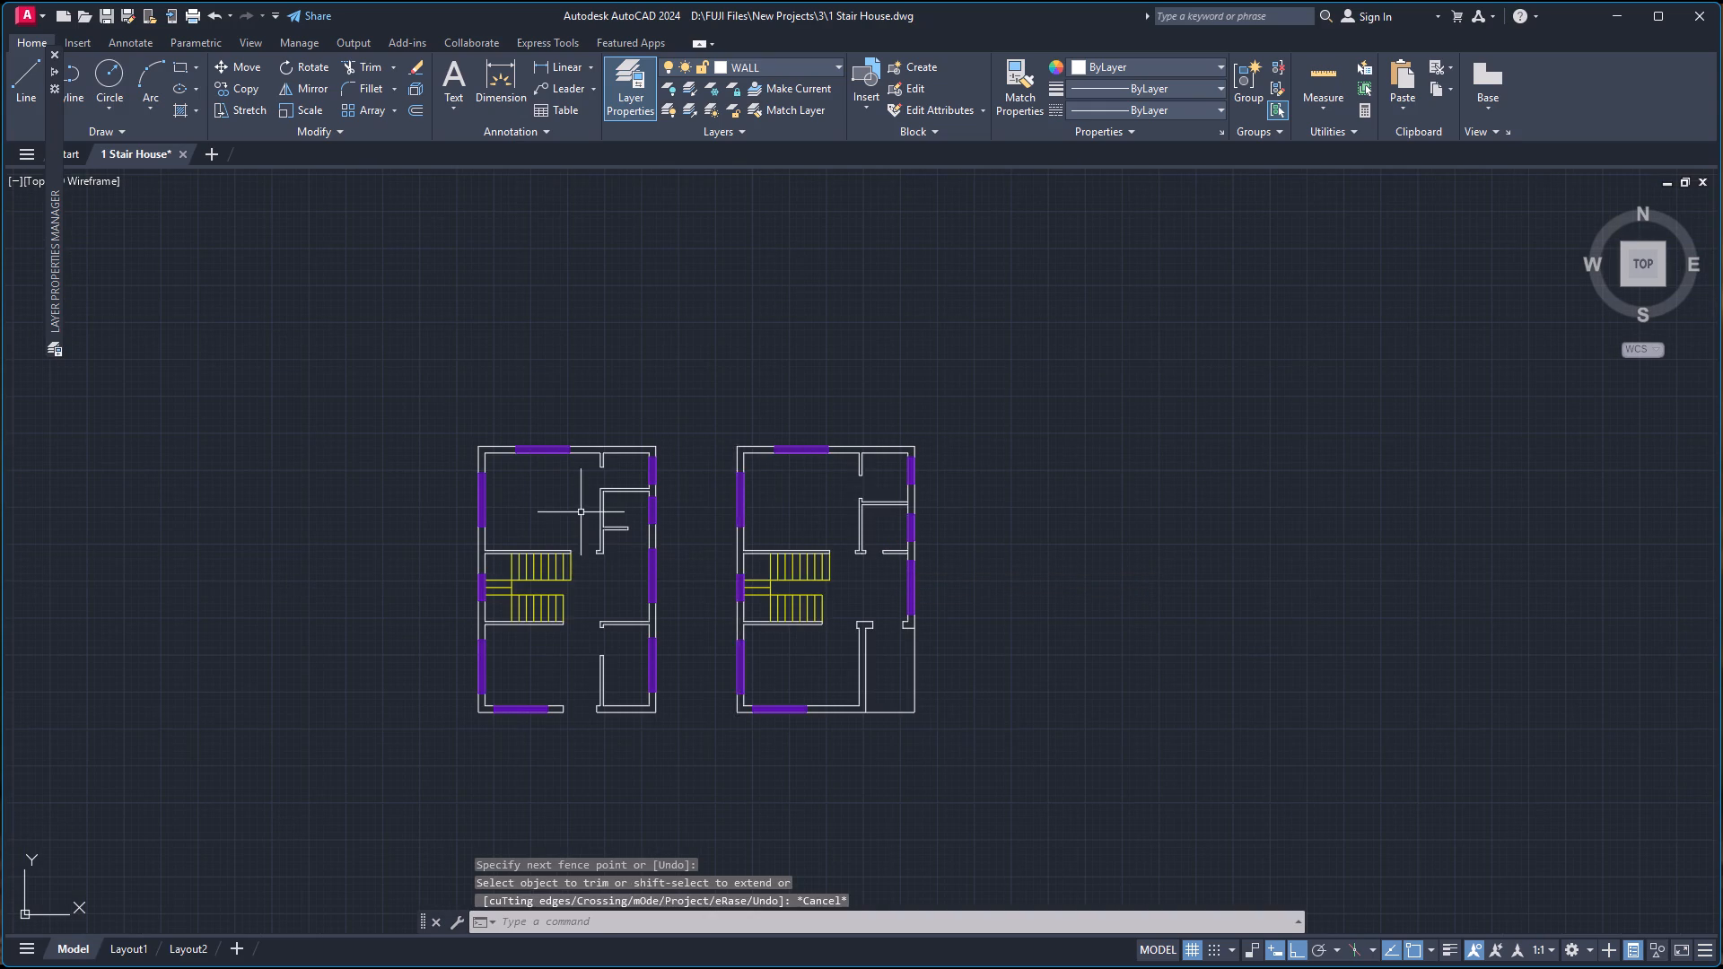
Copy the original plan's north window about 17' east into the space between the two plans.
scroll(580, 511, "down", 1)
scroll(480, 479, "up", 1)
scroll(583, 525, "up", 1)
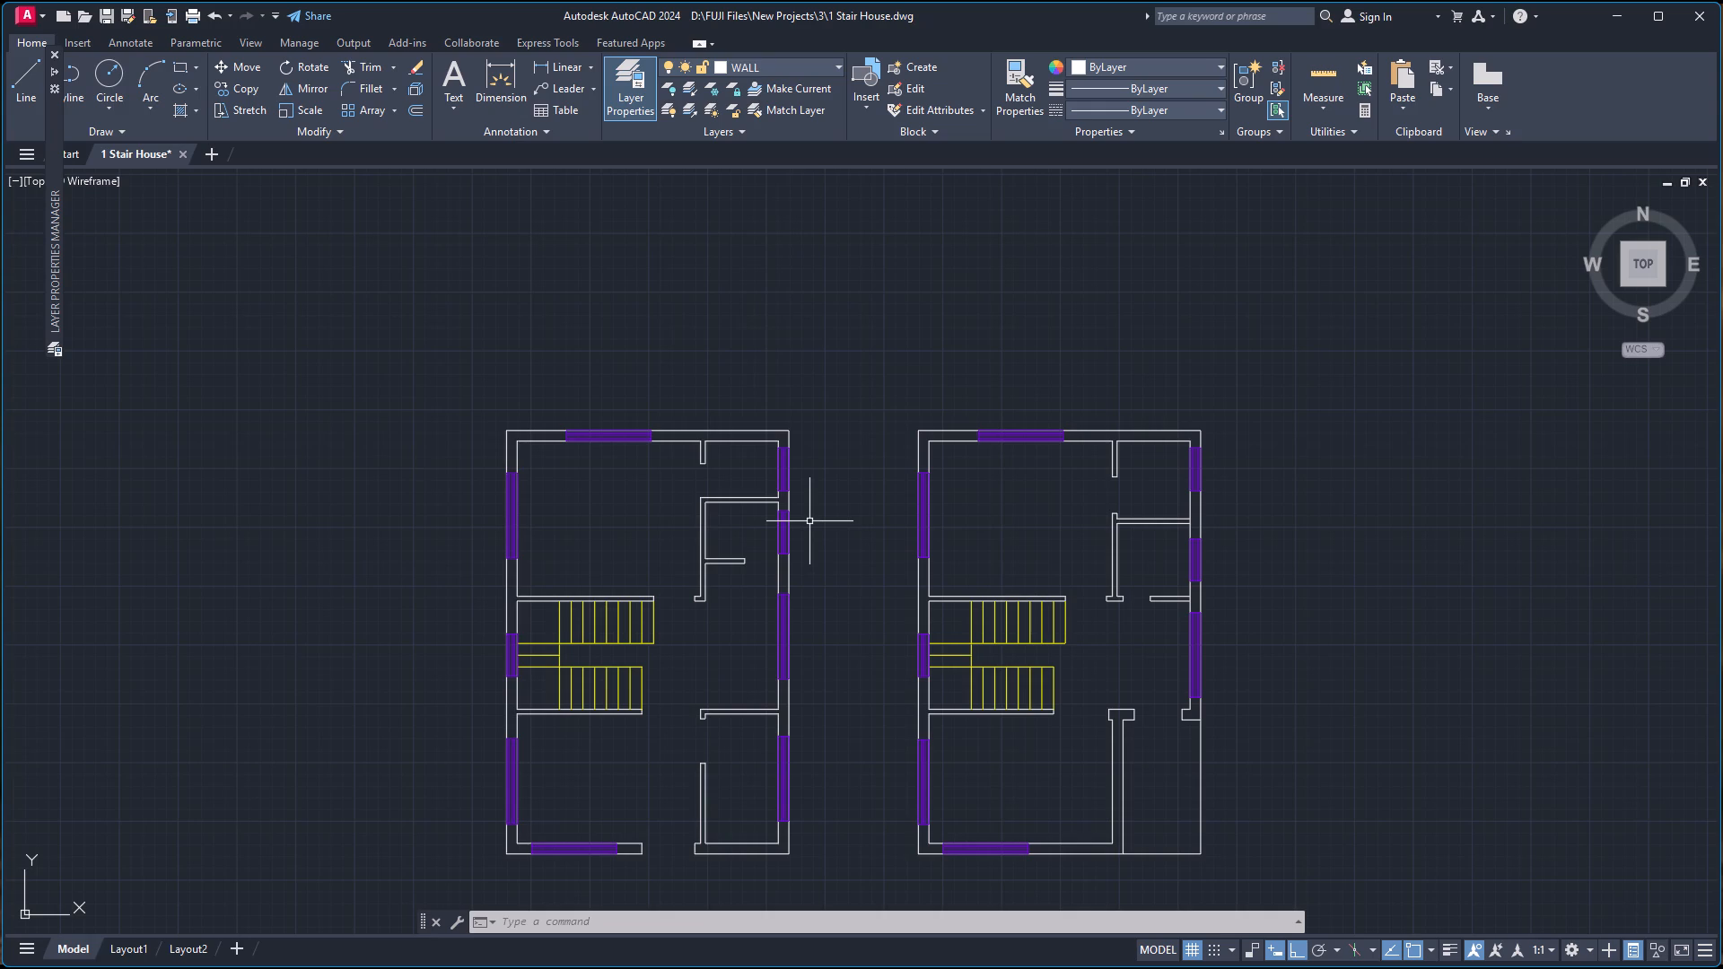
left_click(606, 434)
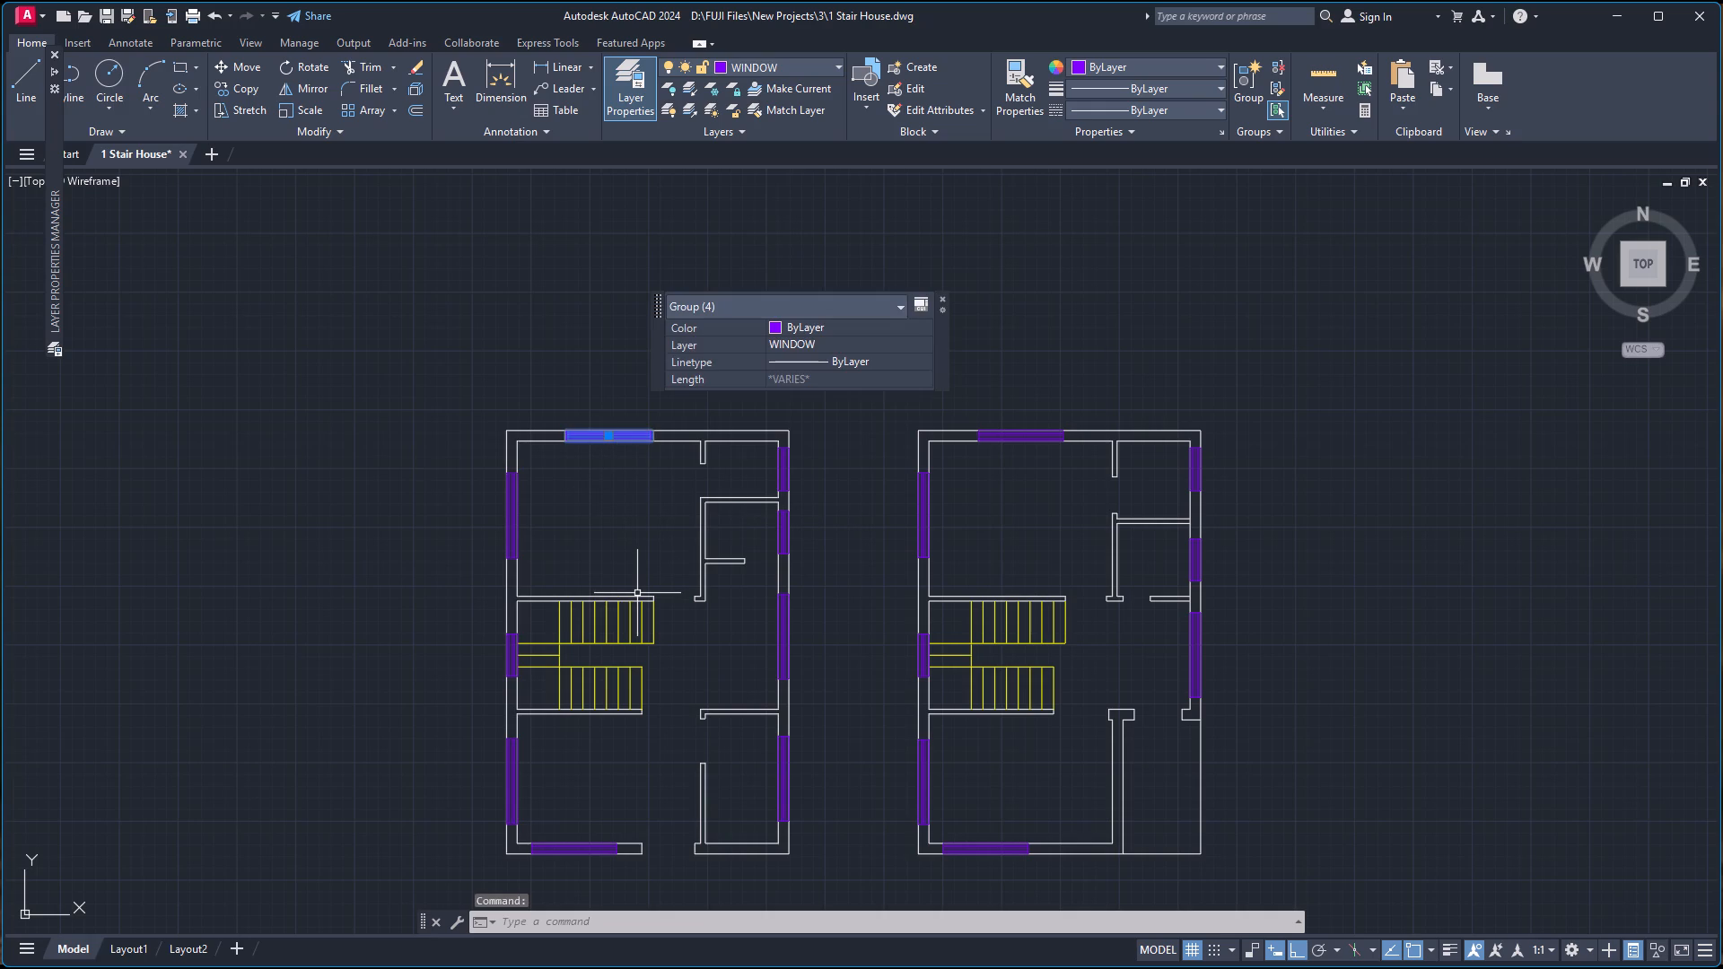
type("CO")
key("Return")
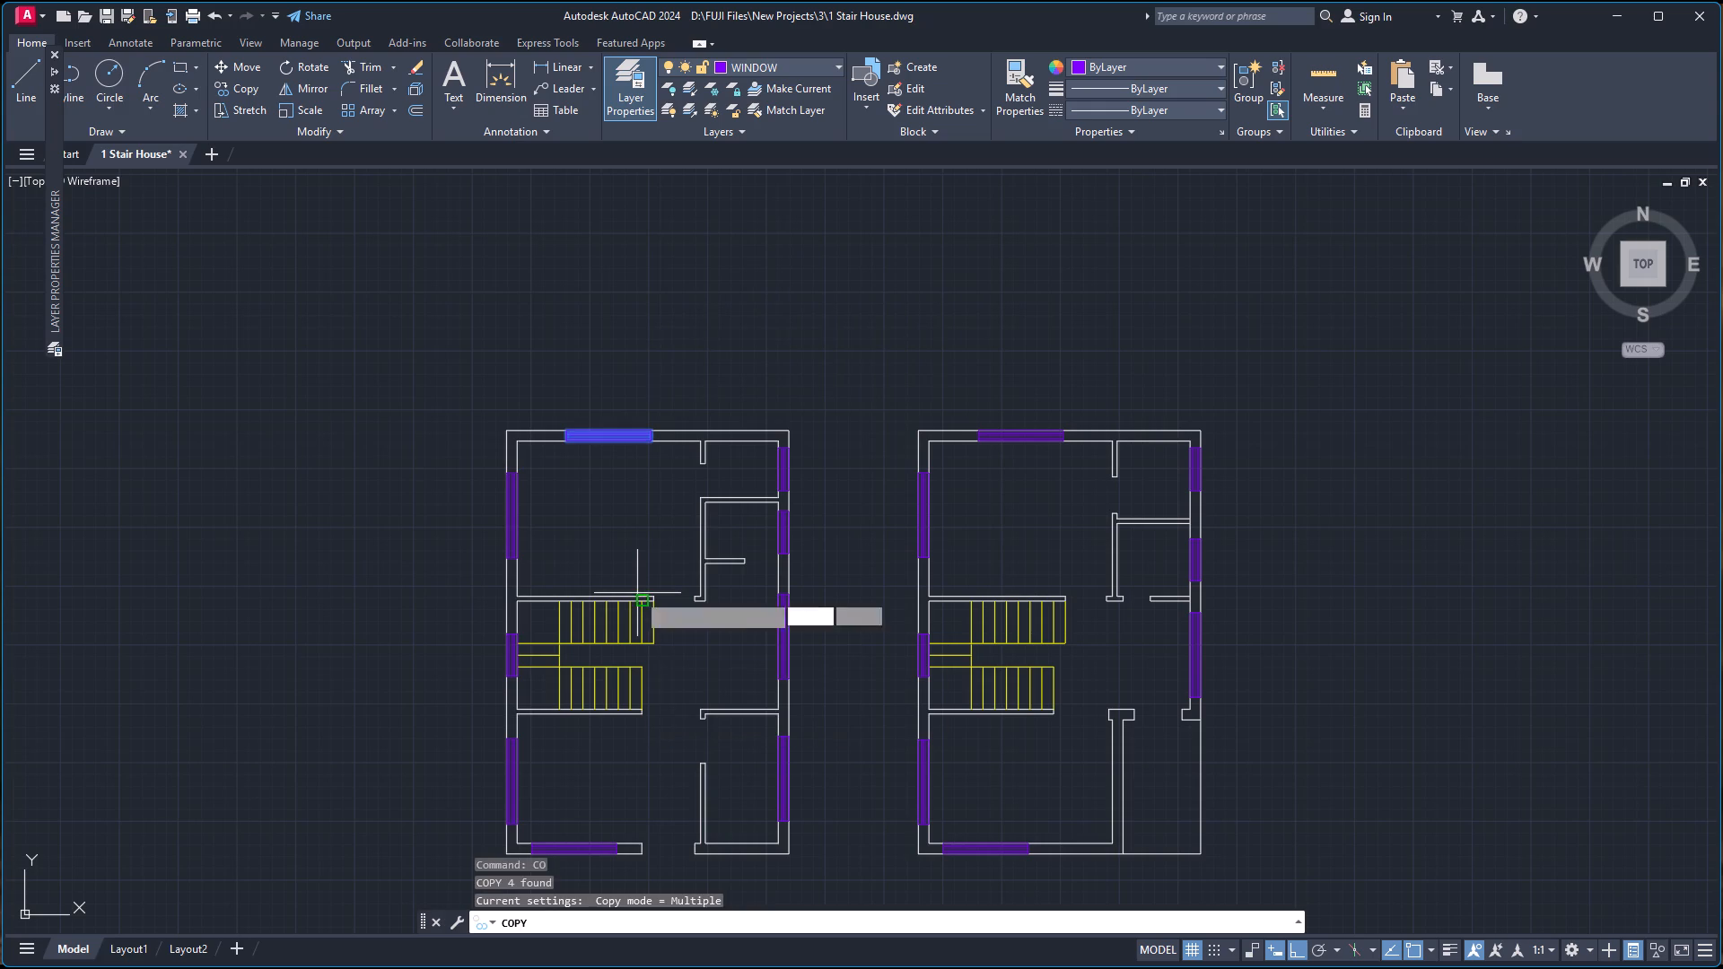
scroll(621, 451, "up", 3)
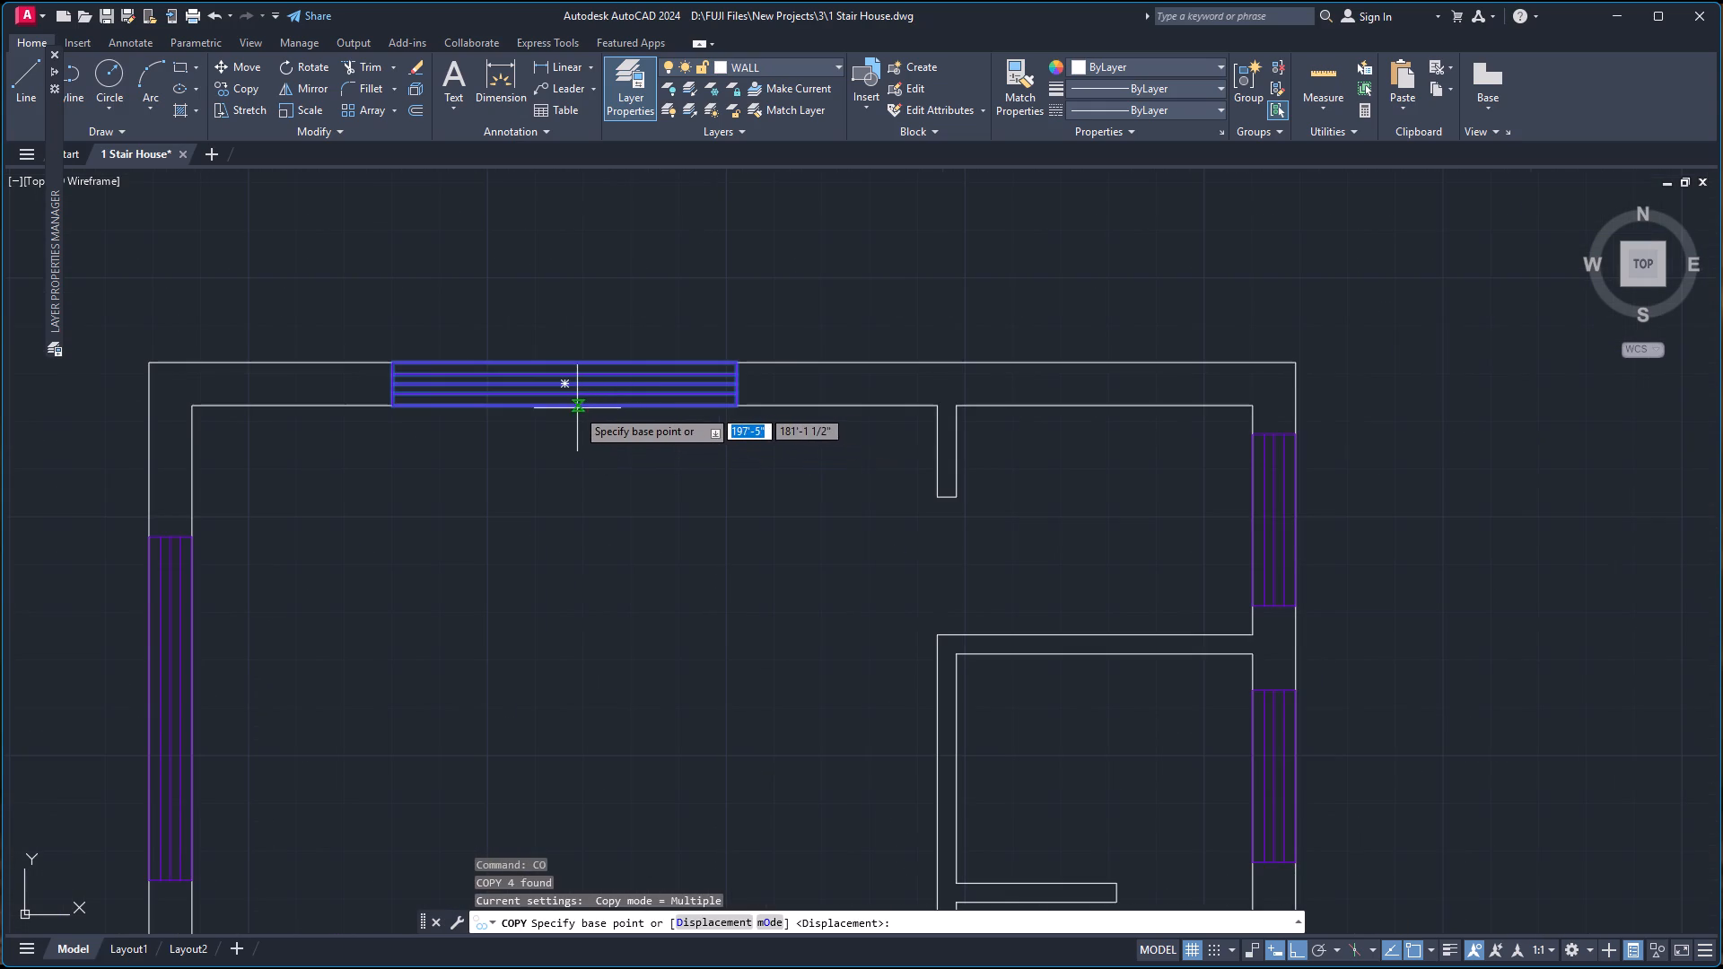
left_click(564, 406)
scroll(818, 302, "down", 2)
scroll(1065, 302, "down", 1)
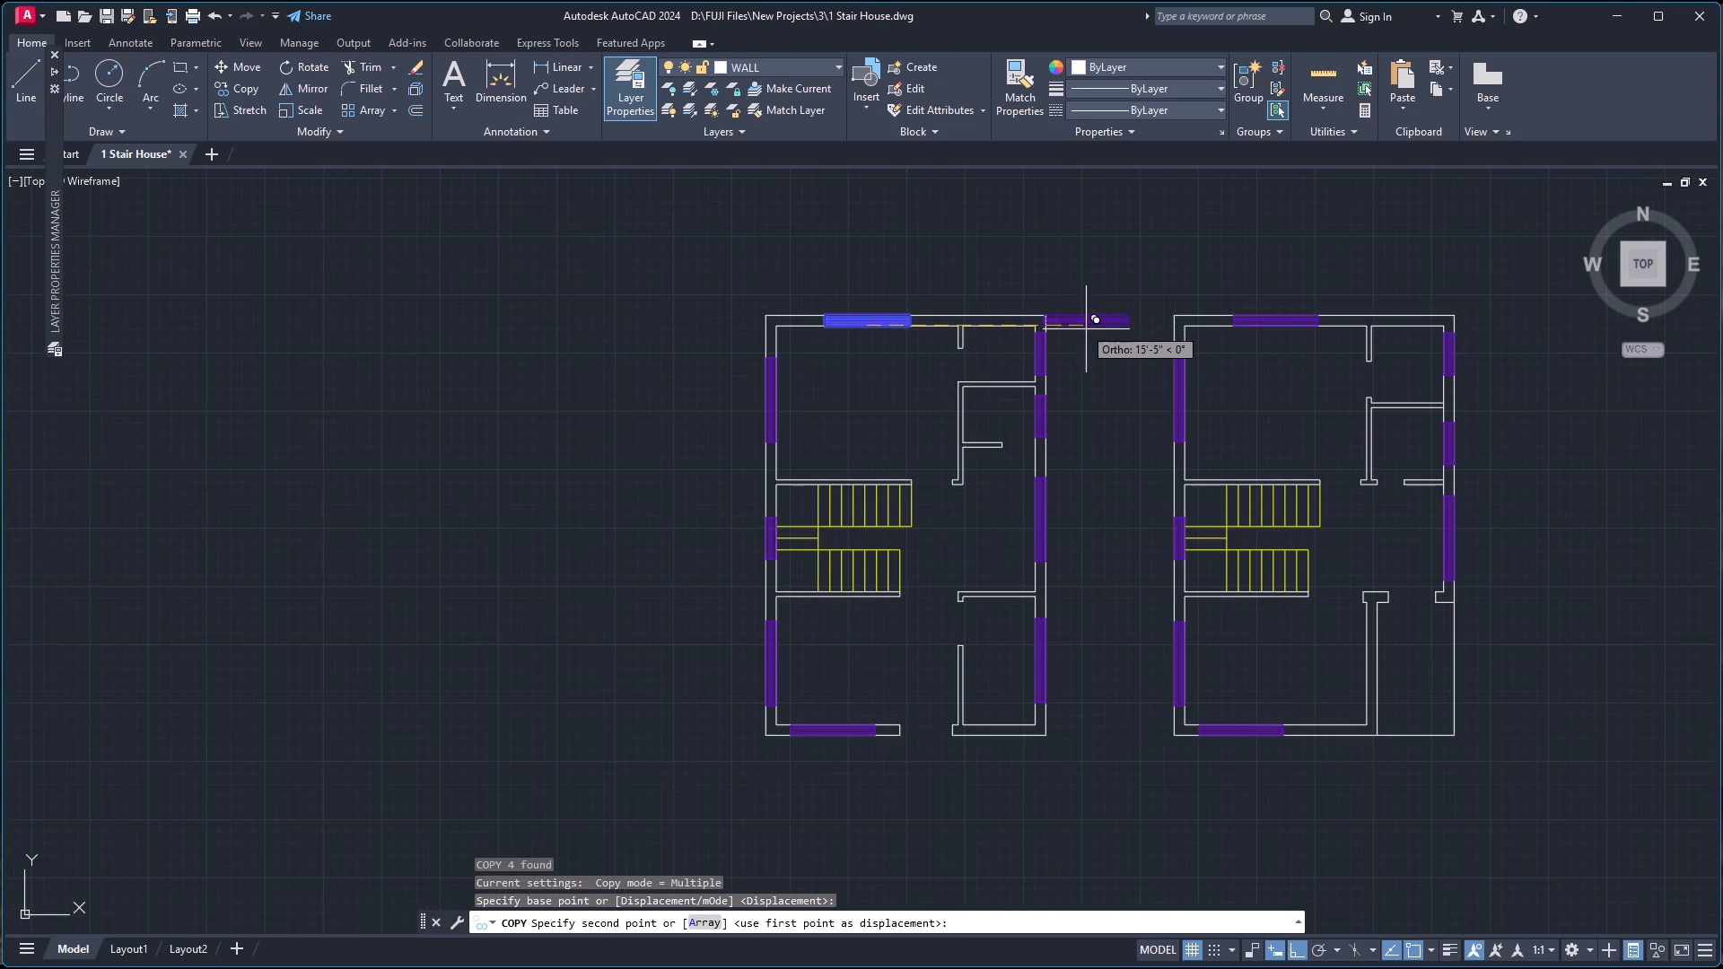
left_click(1103, 371)
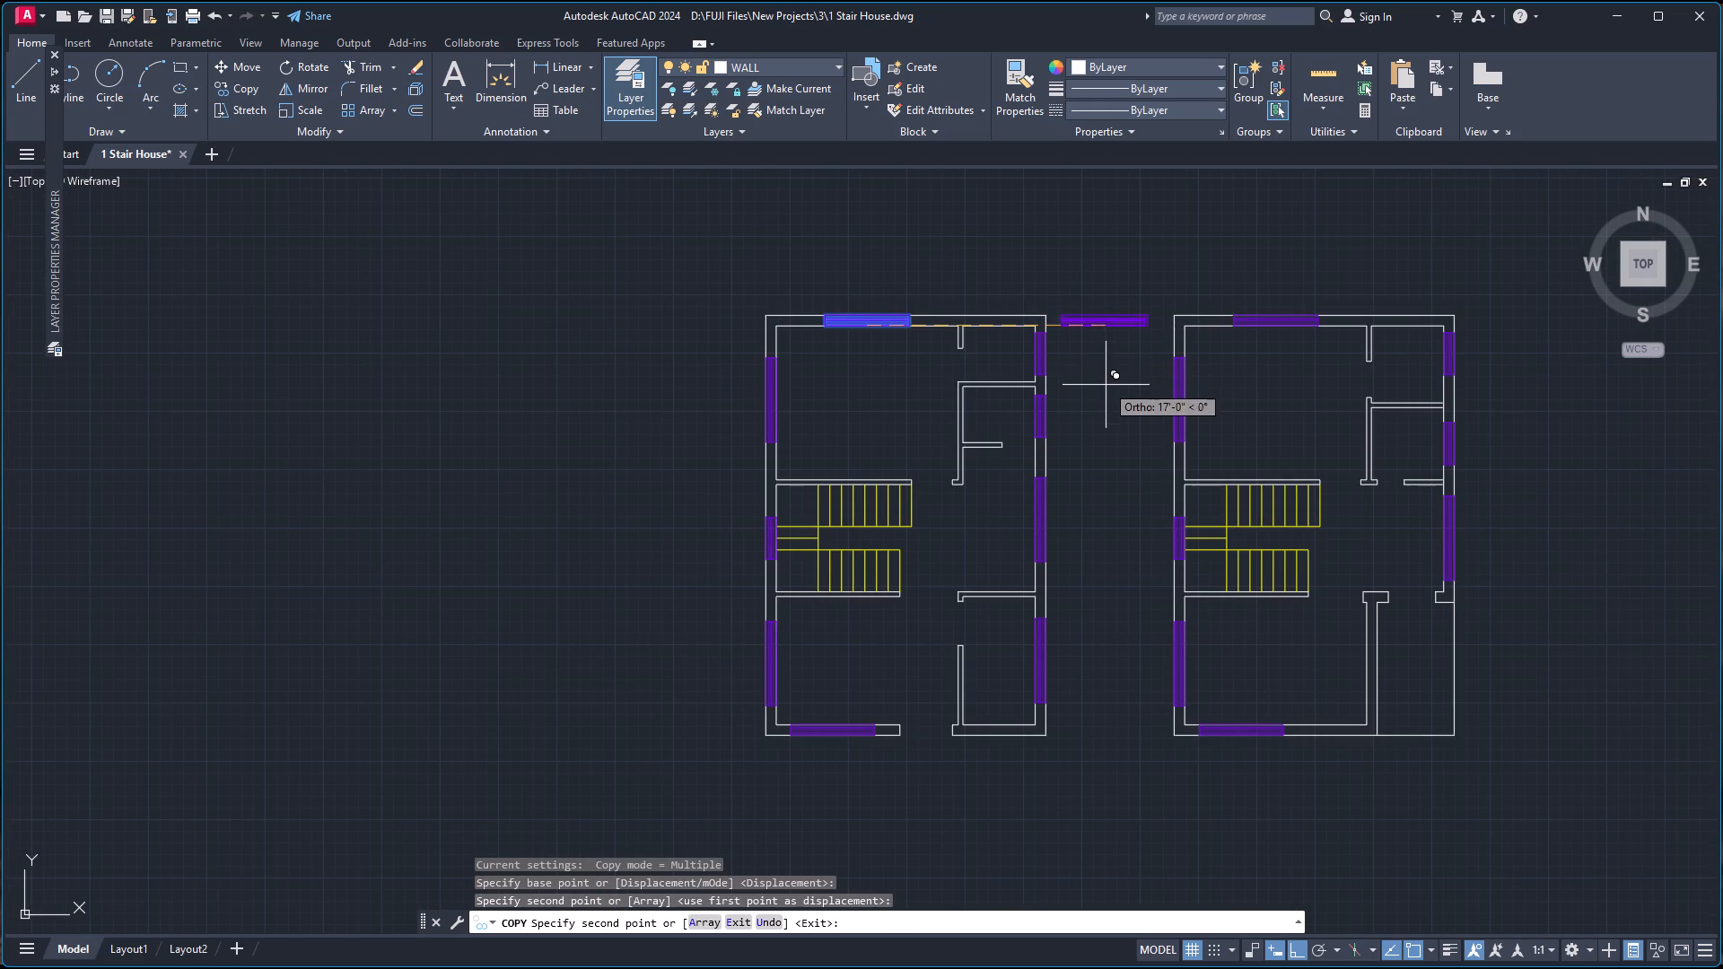
key("Escape")
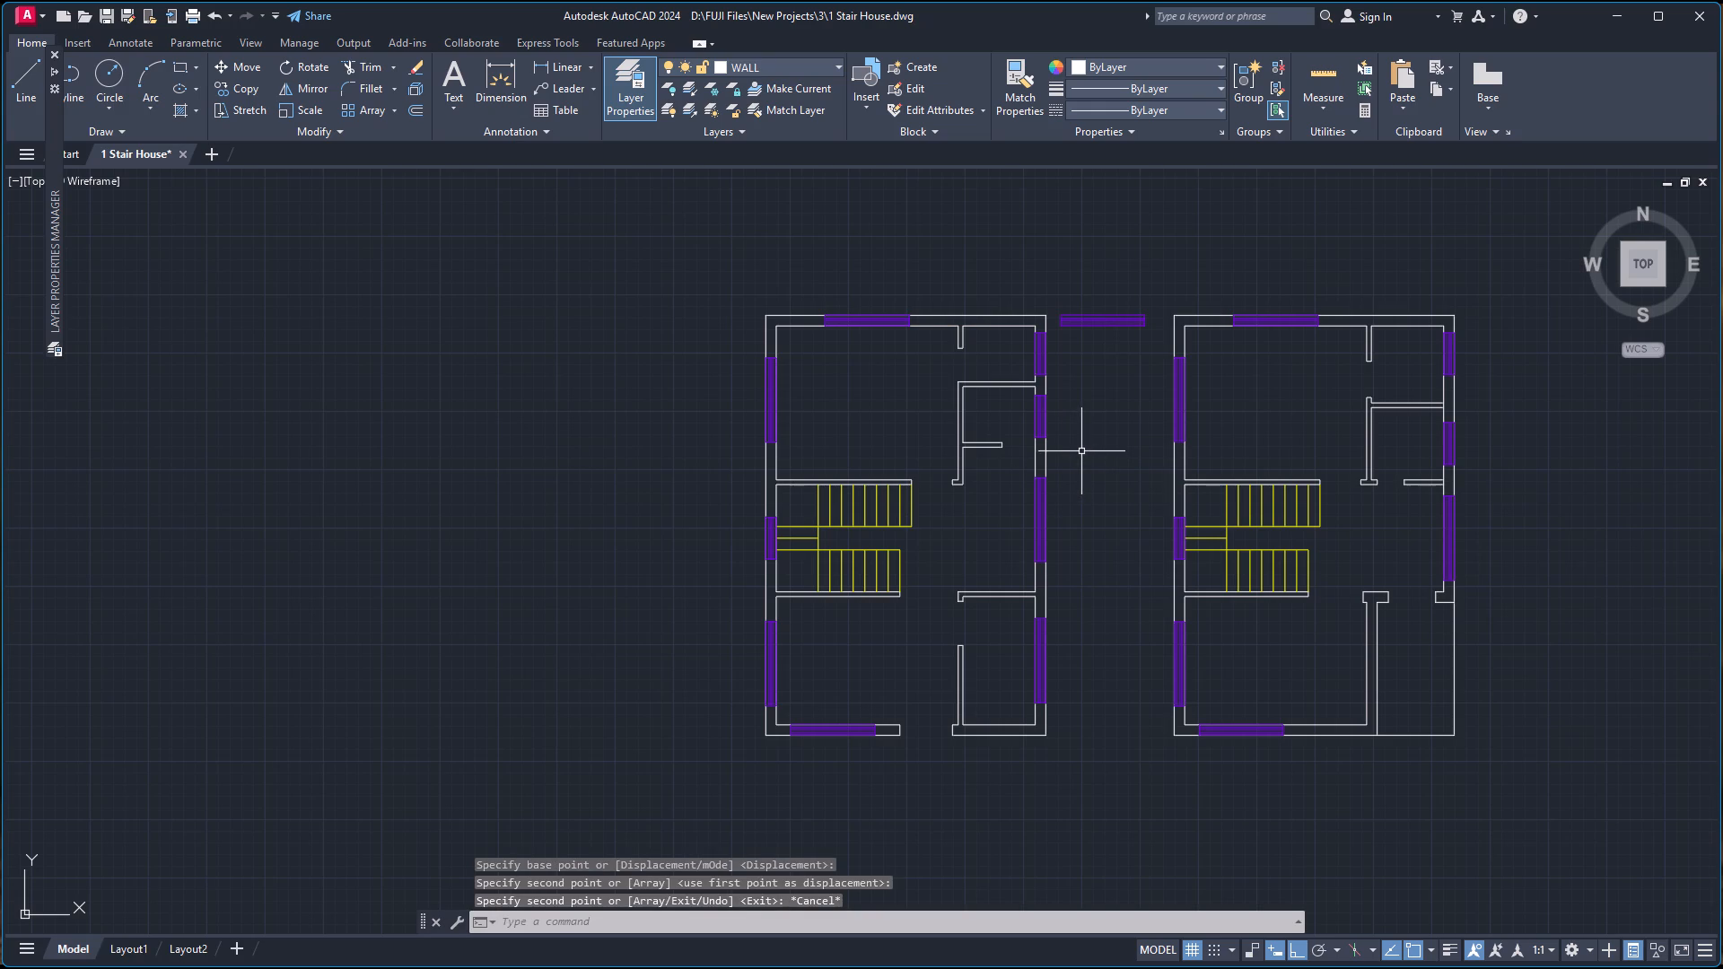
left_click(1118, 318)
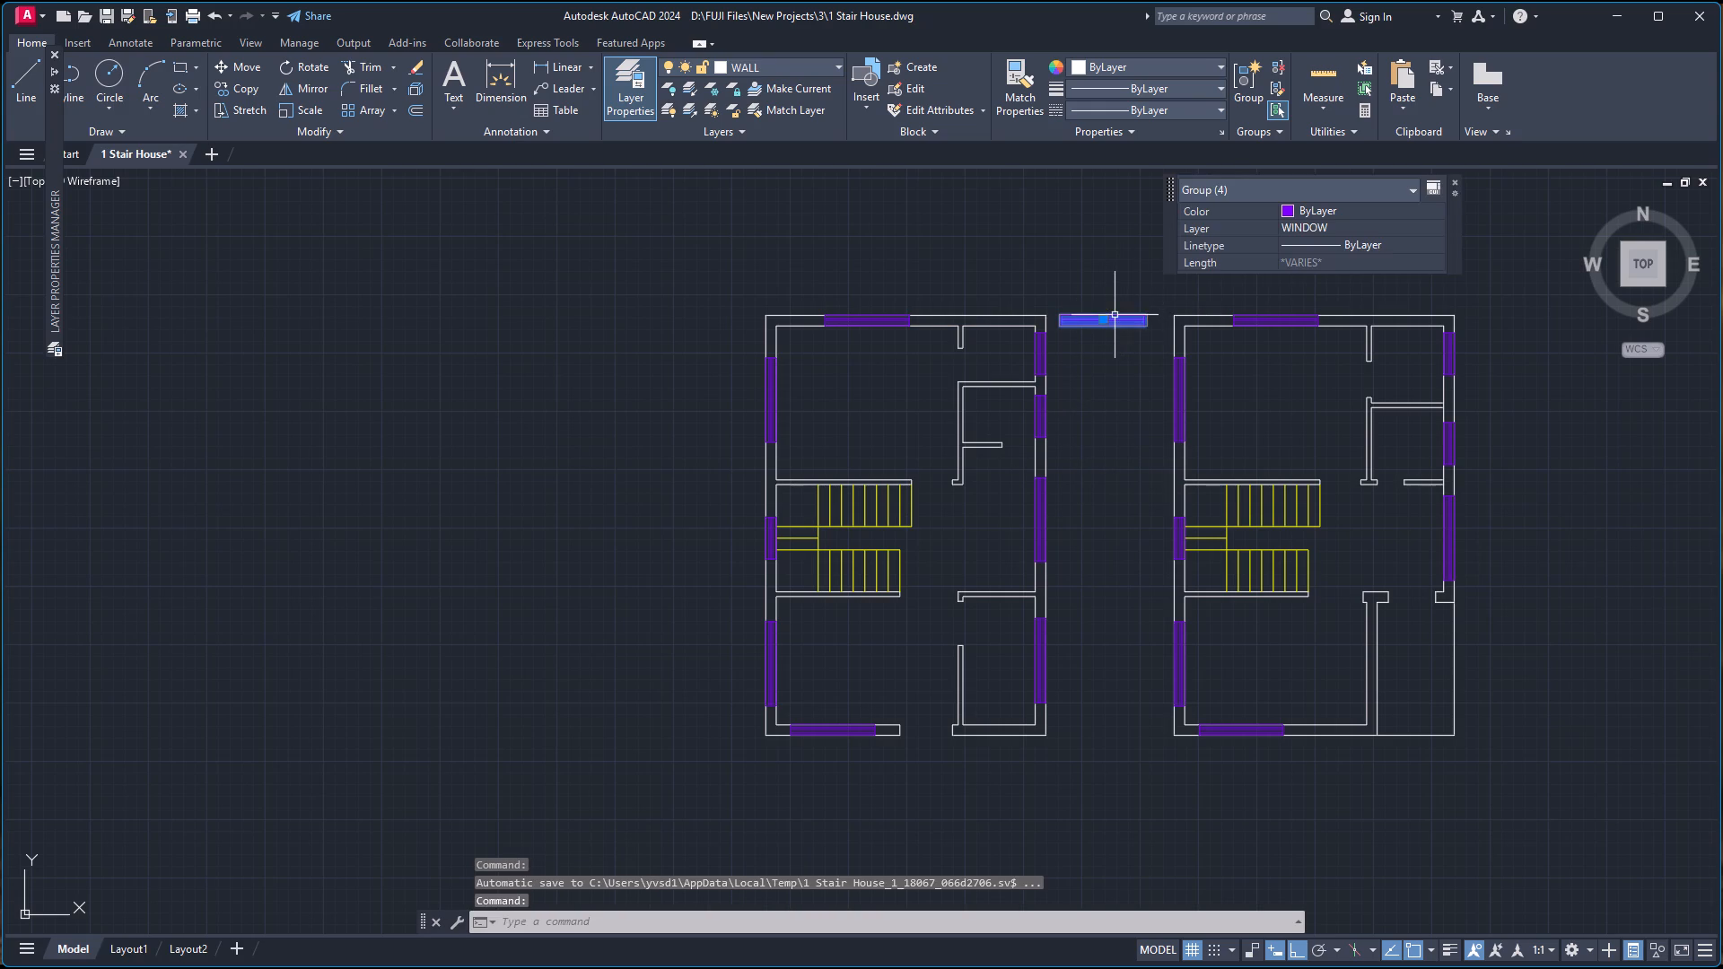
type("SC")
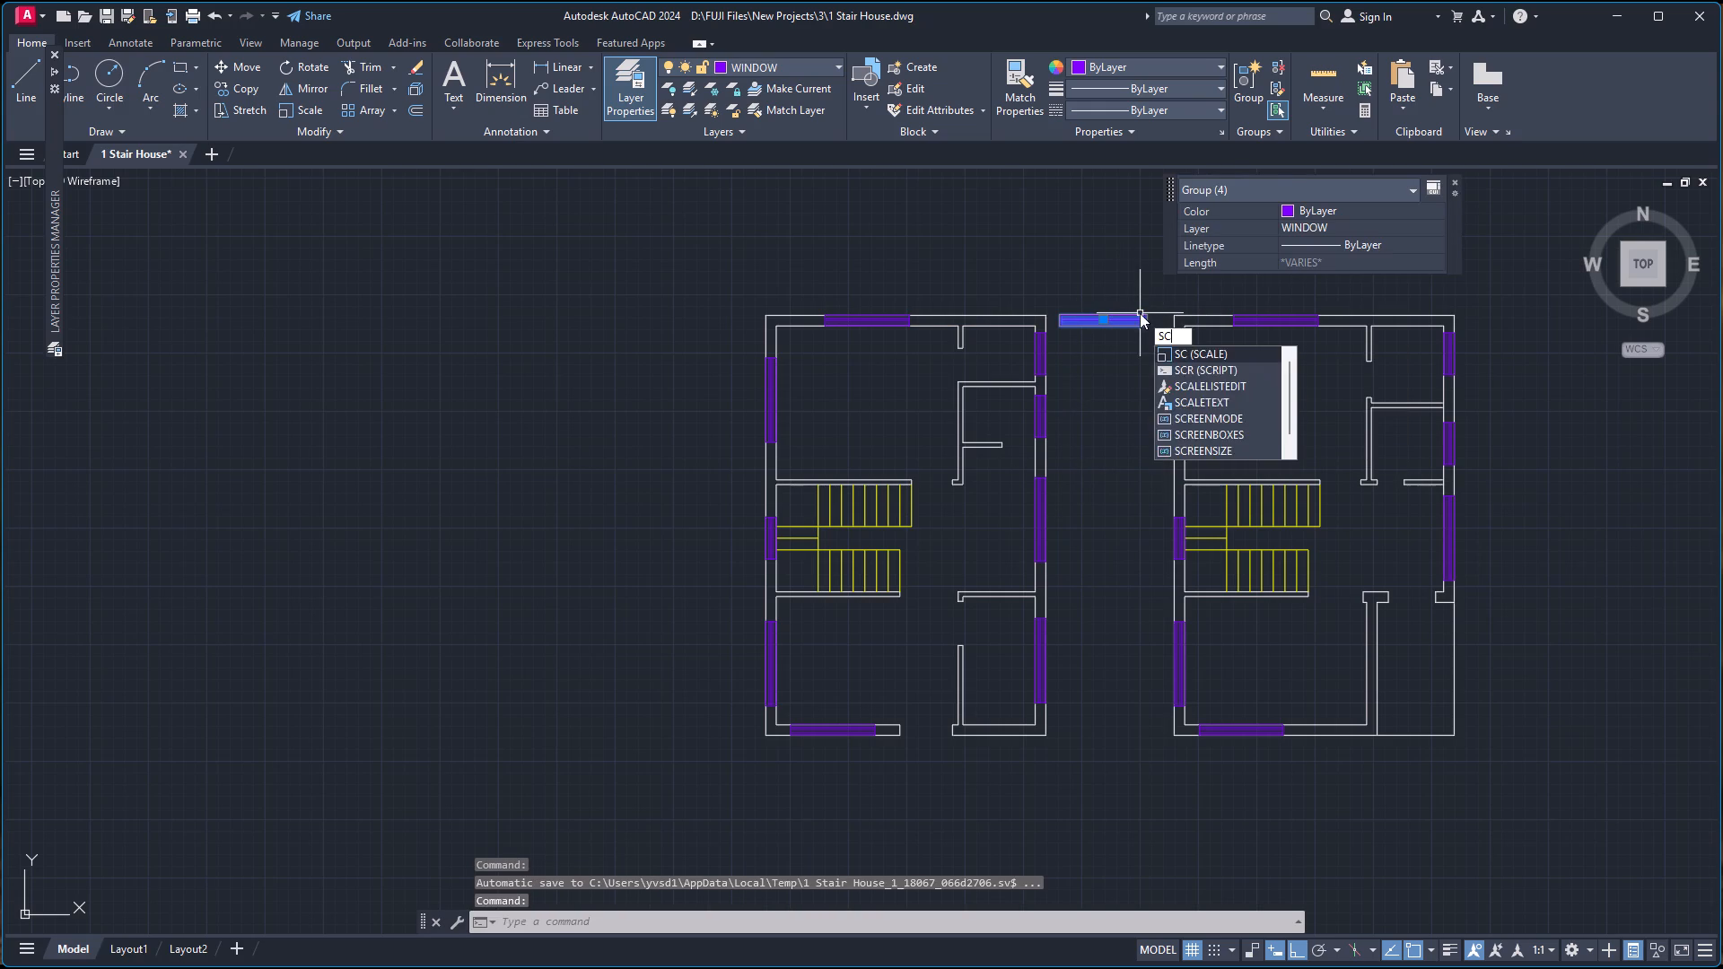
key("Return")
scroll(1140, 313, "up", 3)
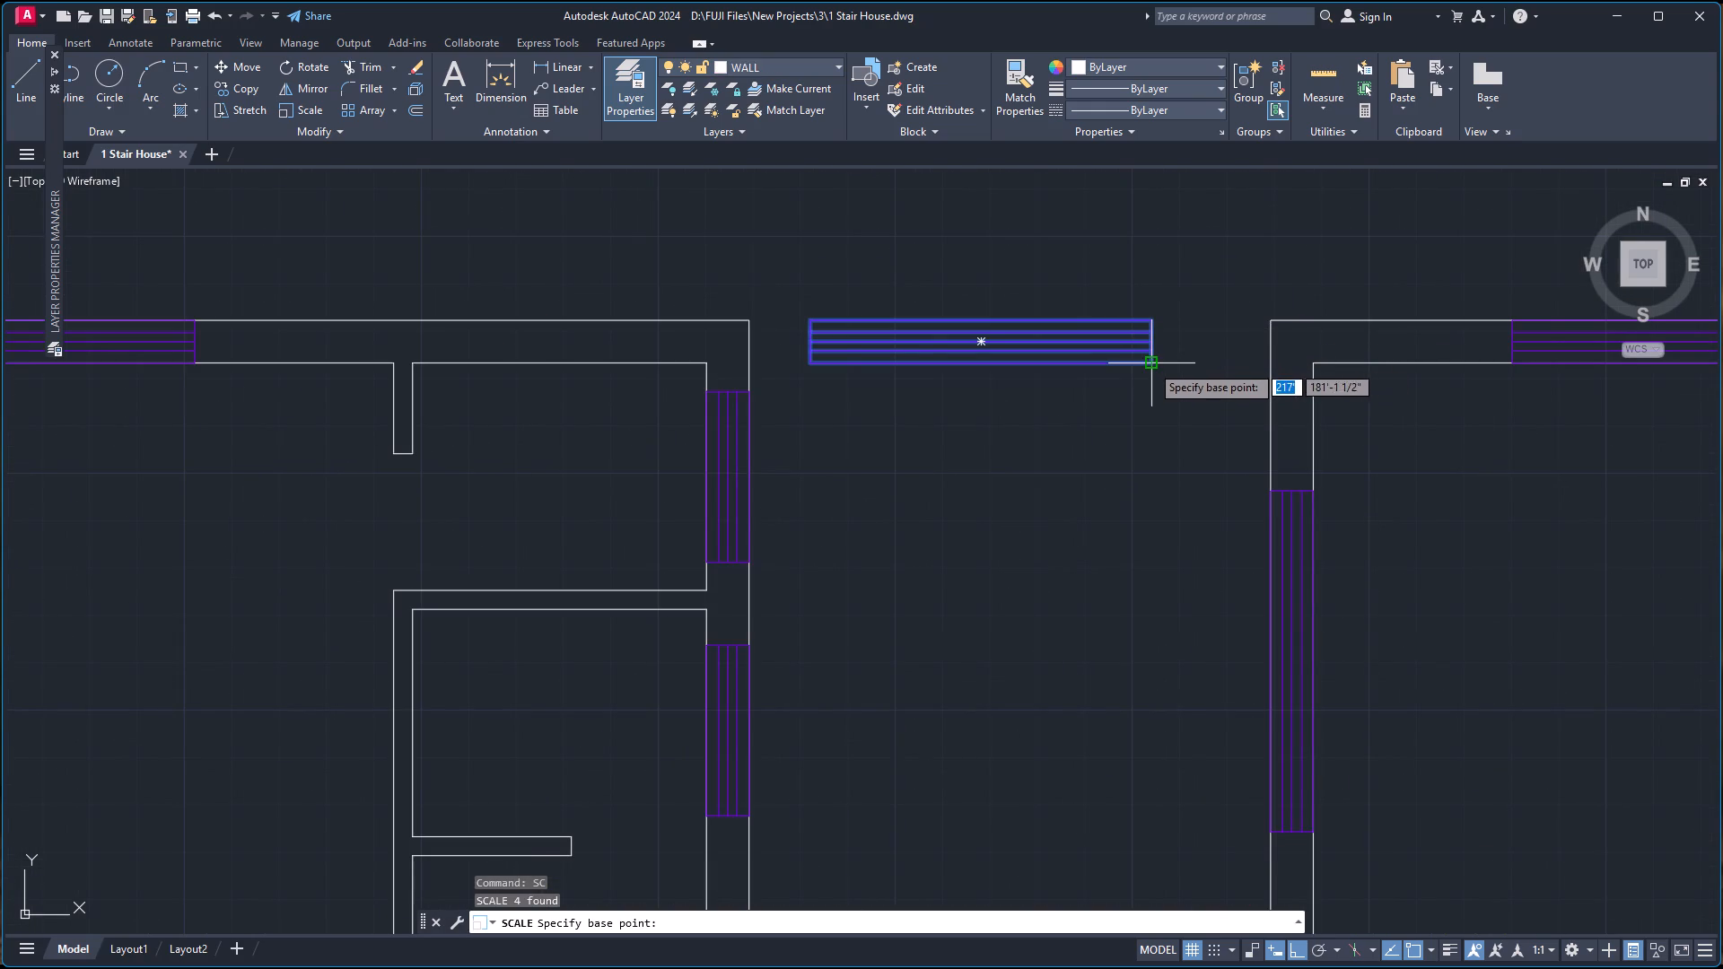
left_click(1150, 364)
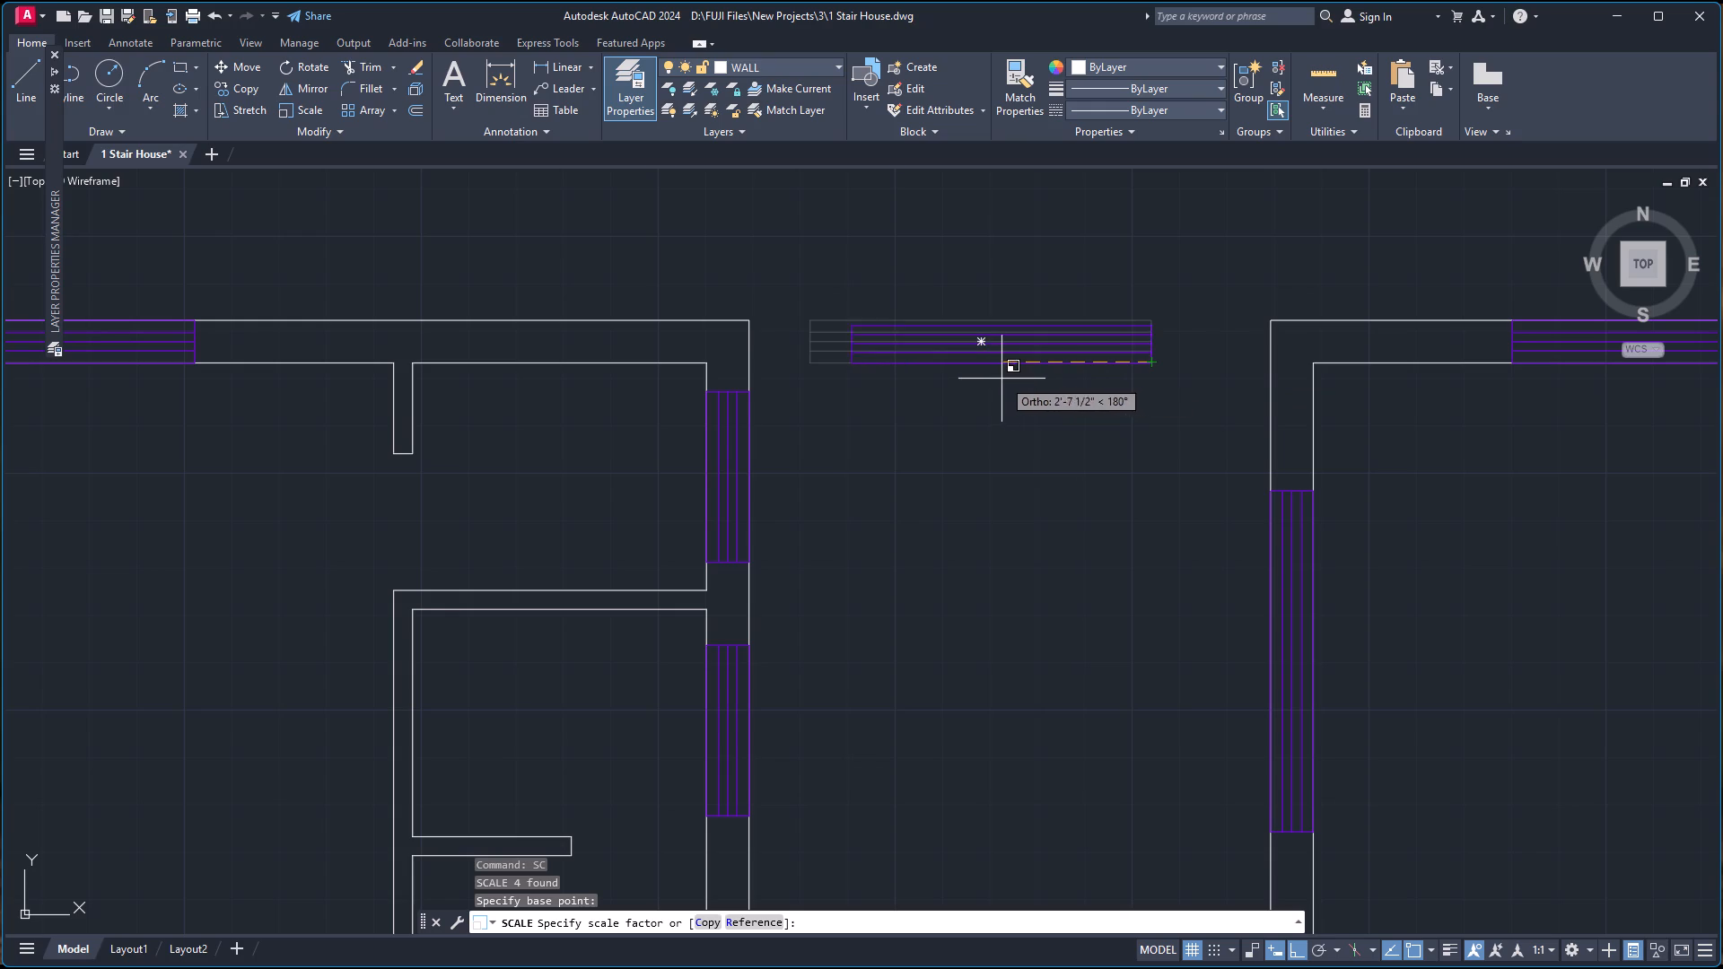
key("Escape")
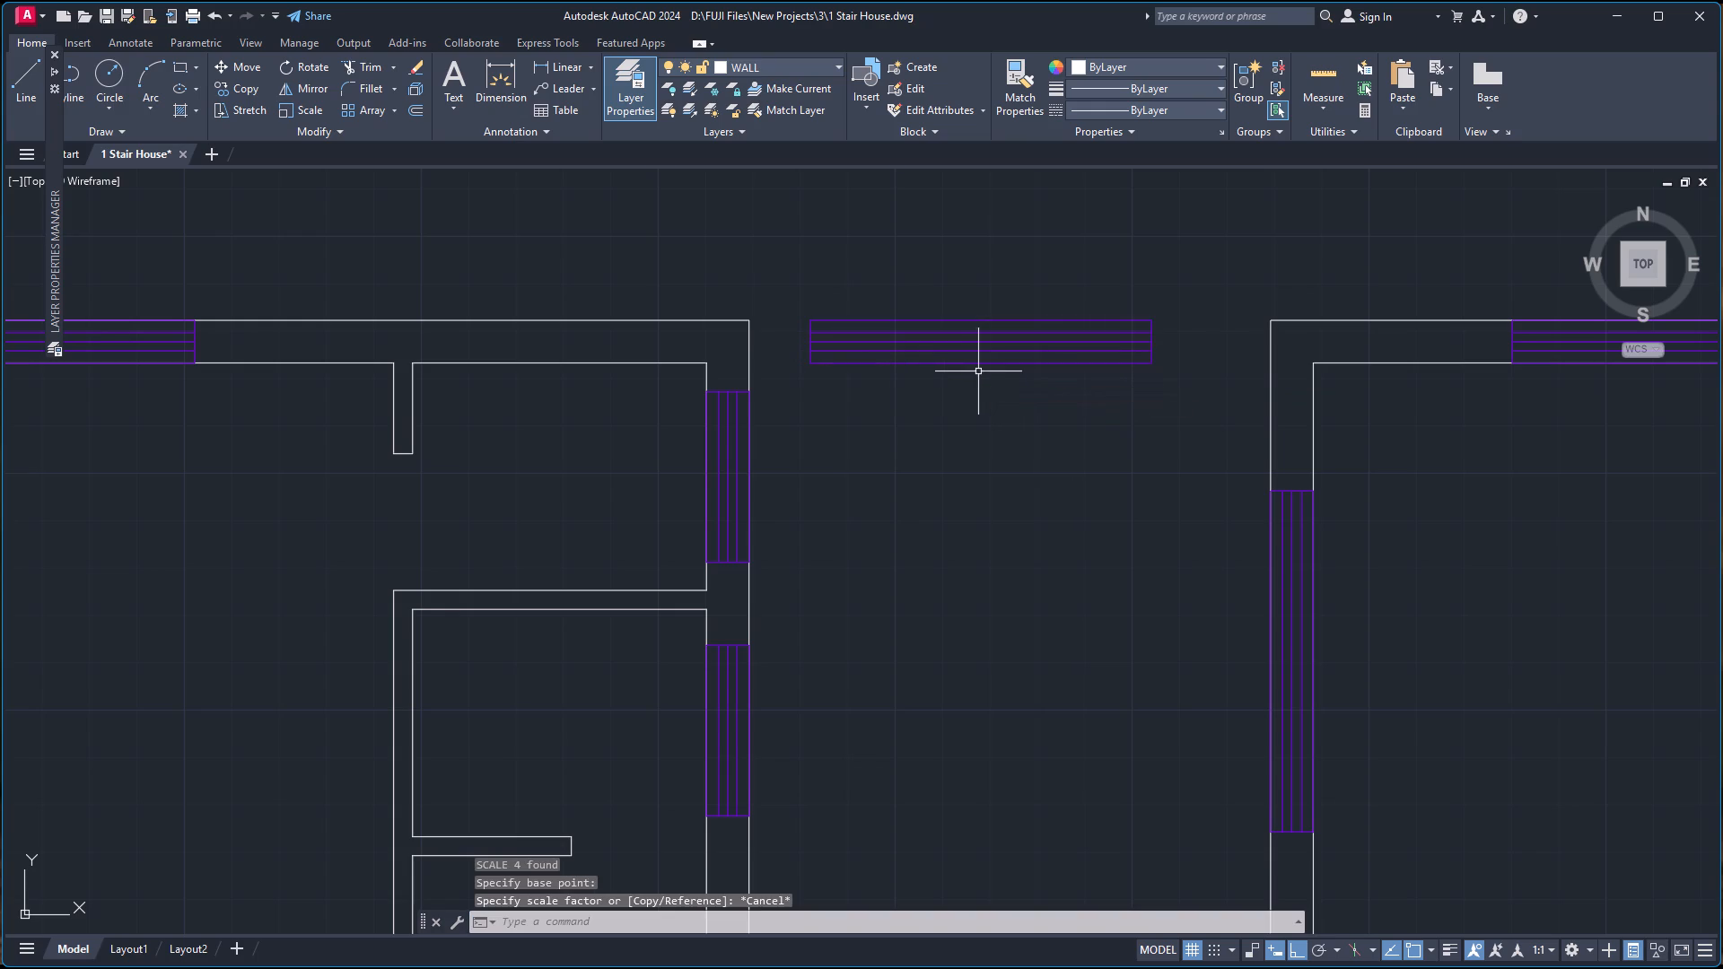
Stretch the copied window's east end 1' inward to shorten it.
key("s")
key("Return")
left_click(1171, 290)
left_click(1112, 391)
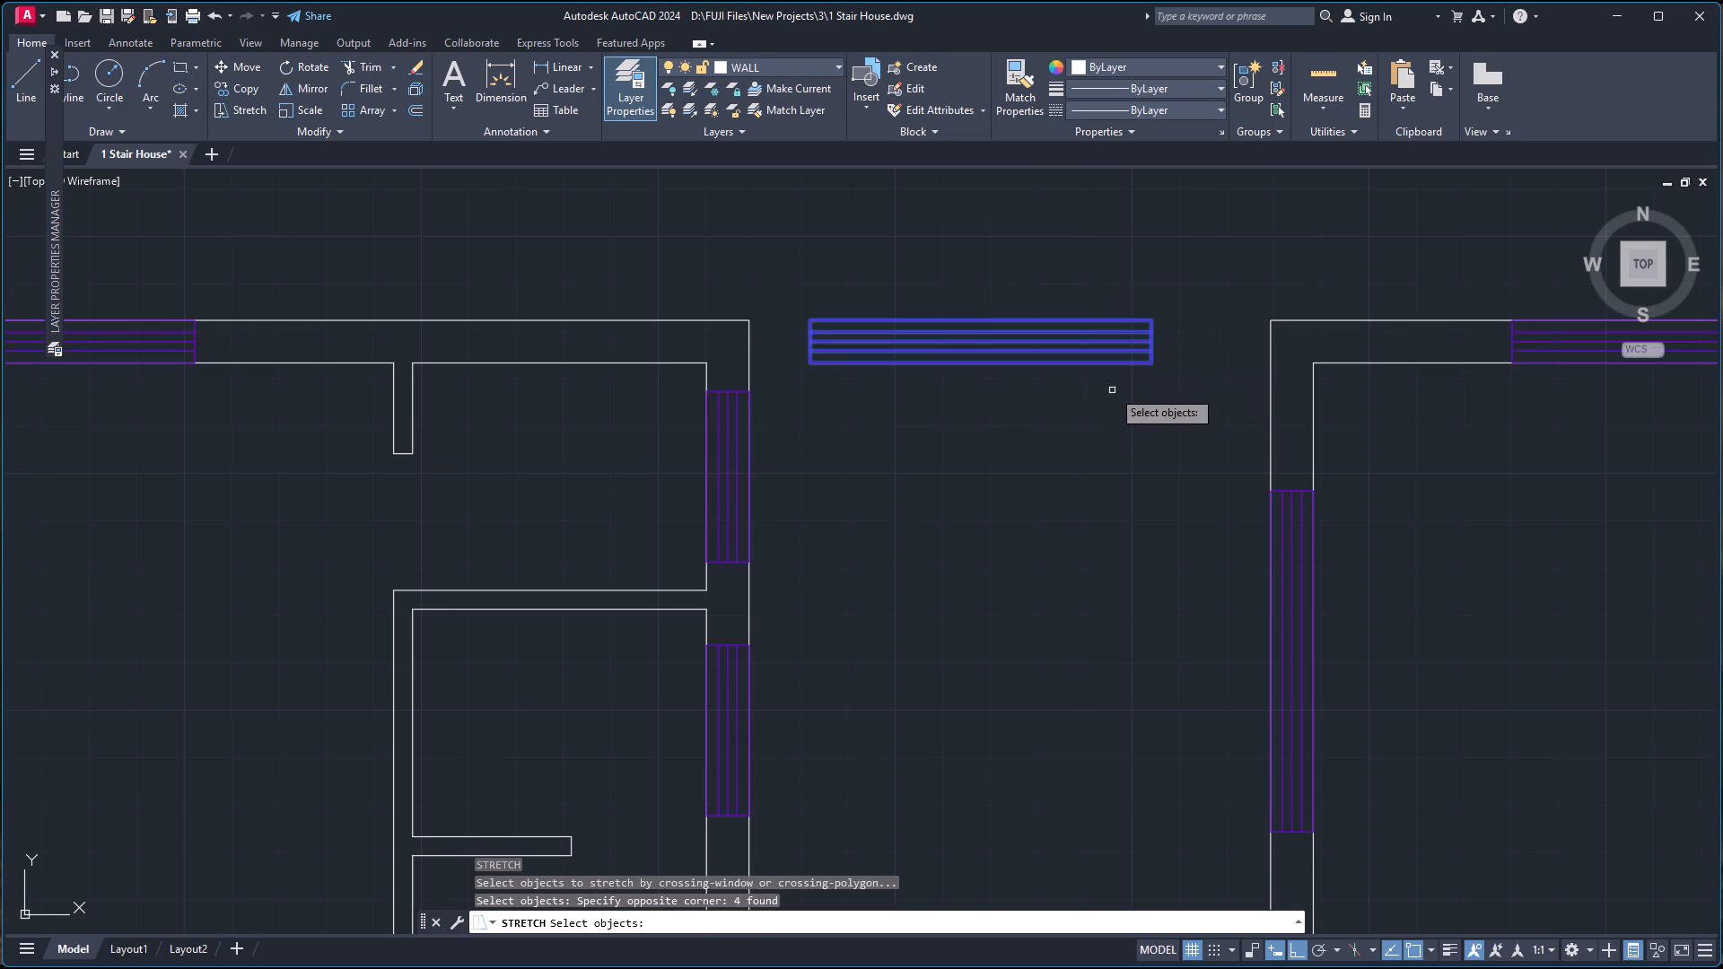
key("Return")
left_click(1149, 360)
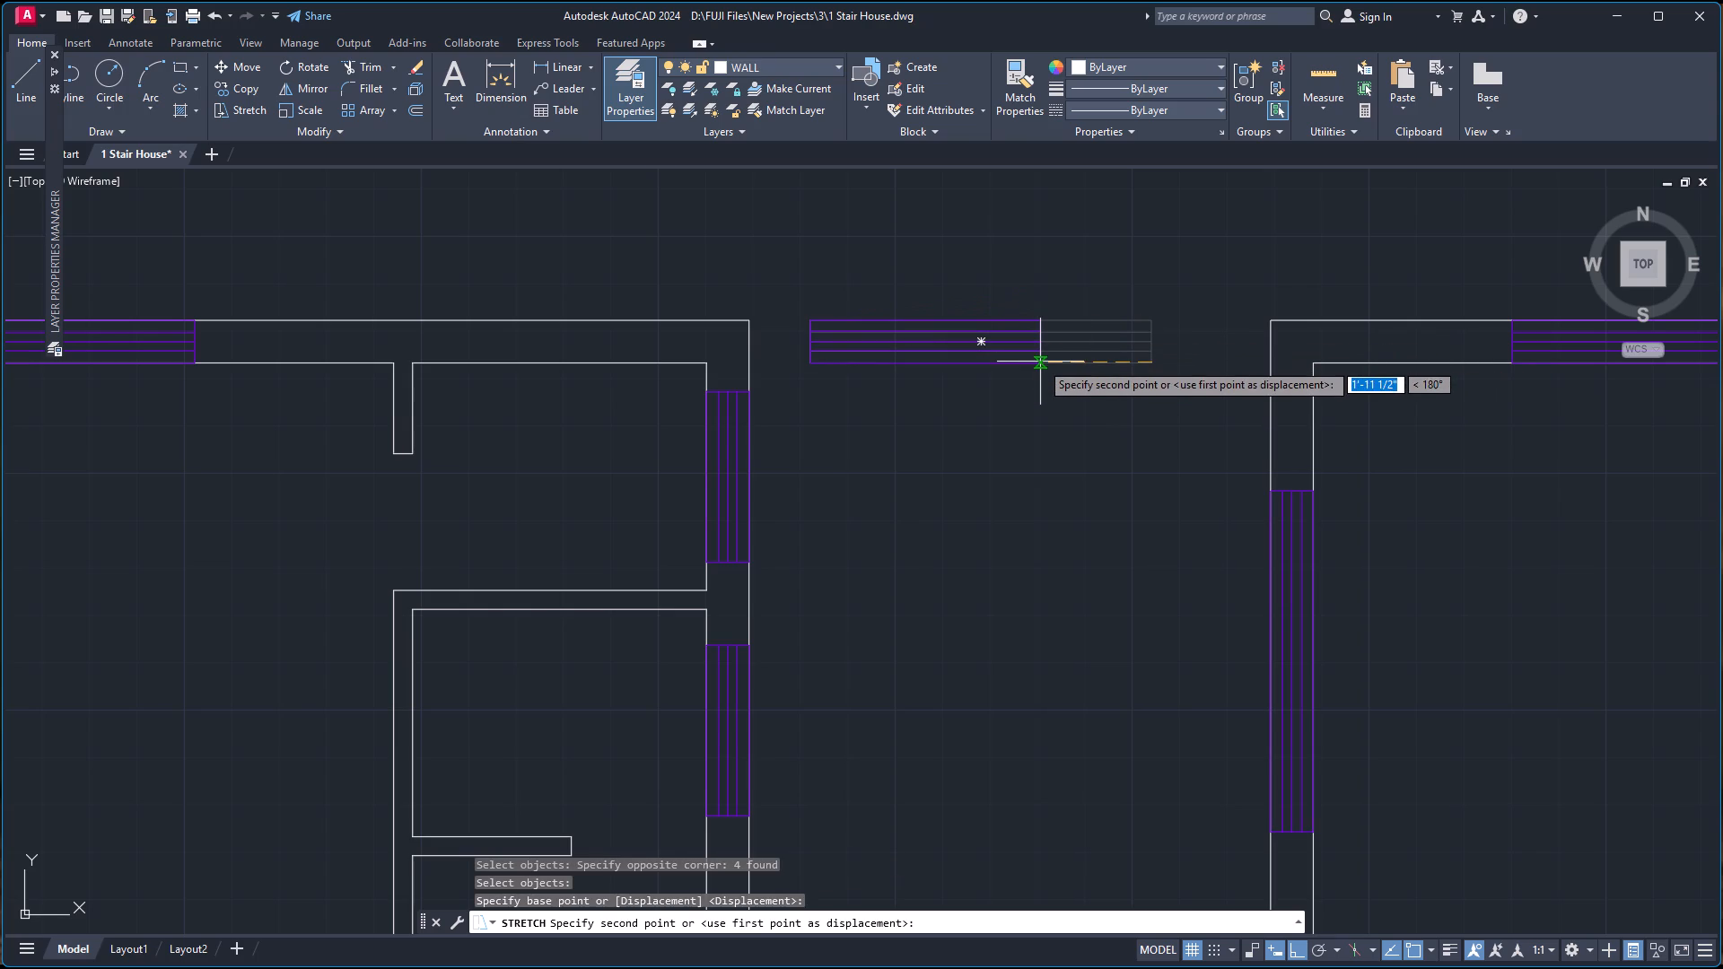
type("1'")
key("Return")
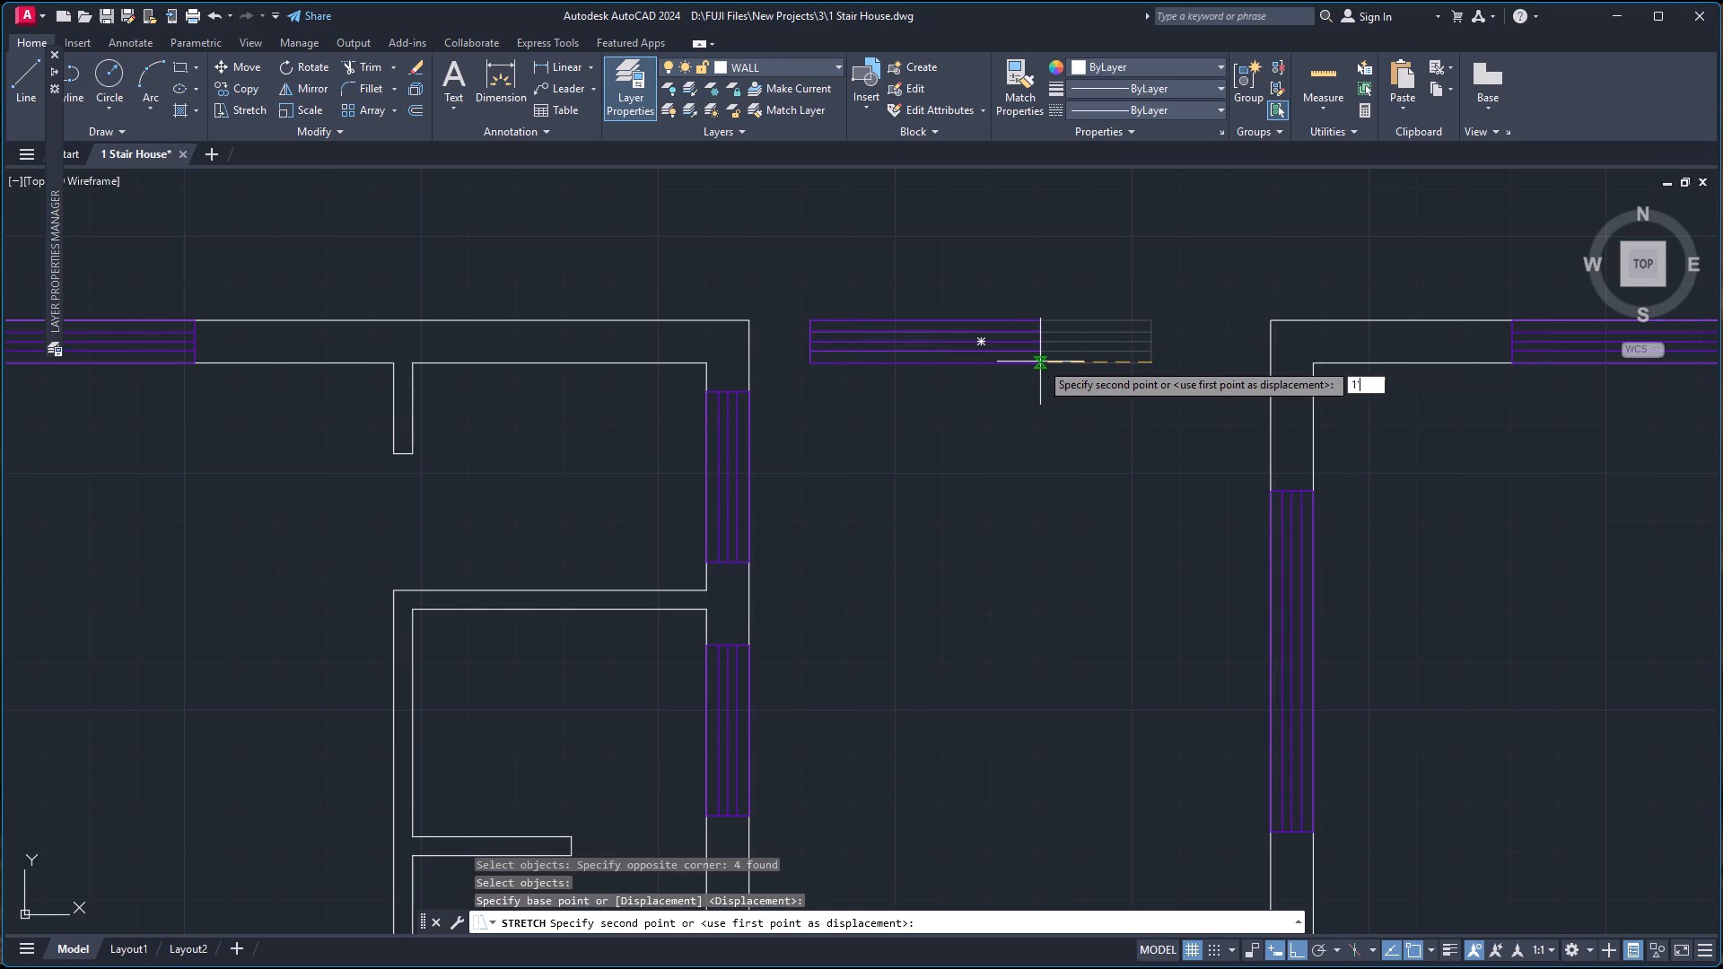
Copy the shortened window from its bottom midpoint to the middle of the short south wall east of the original plan's entrance opening.
left_click(965, 333)
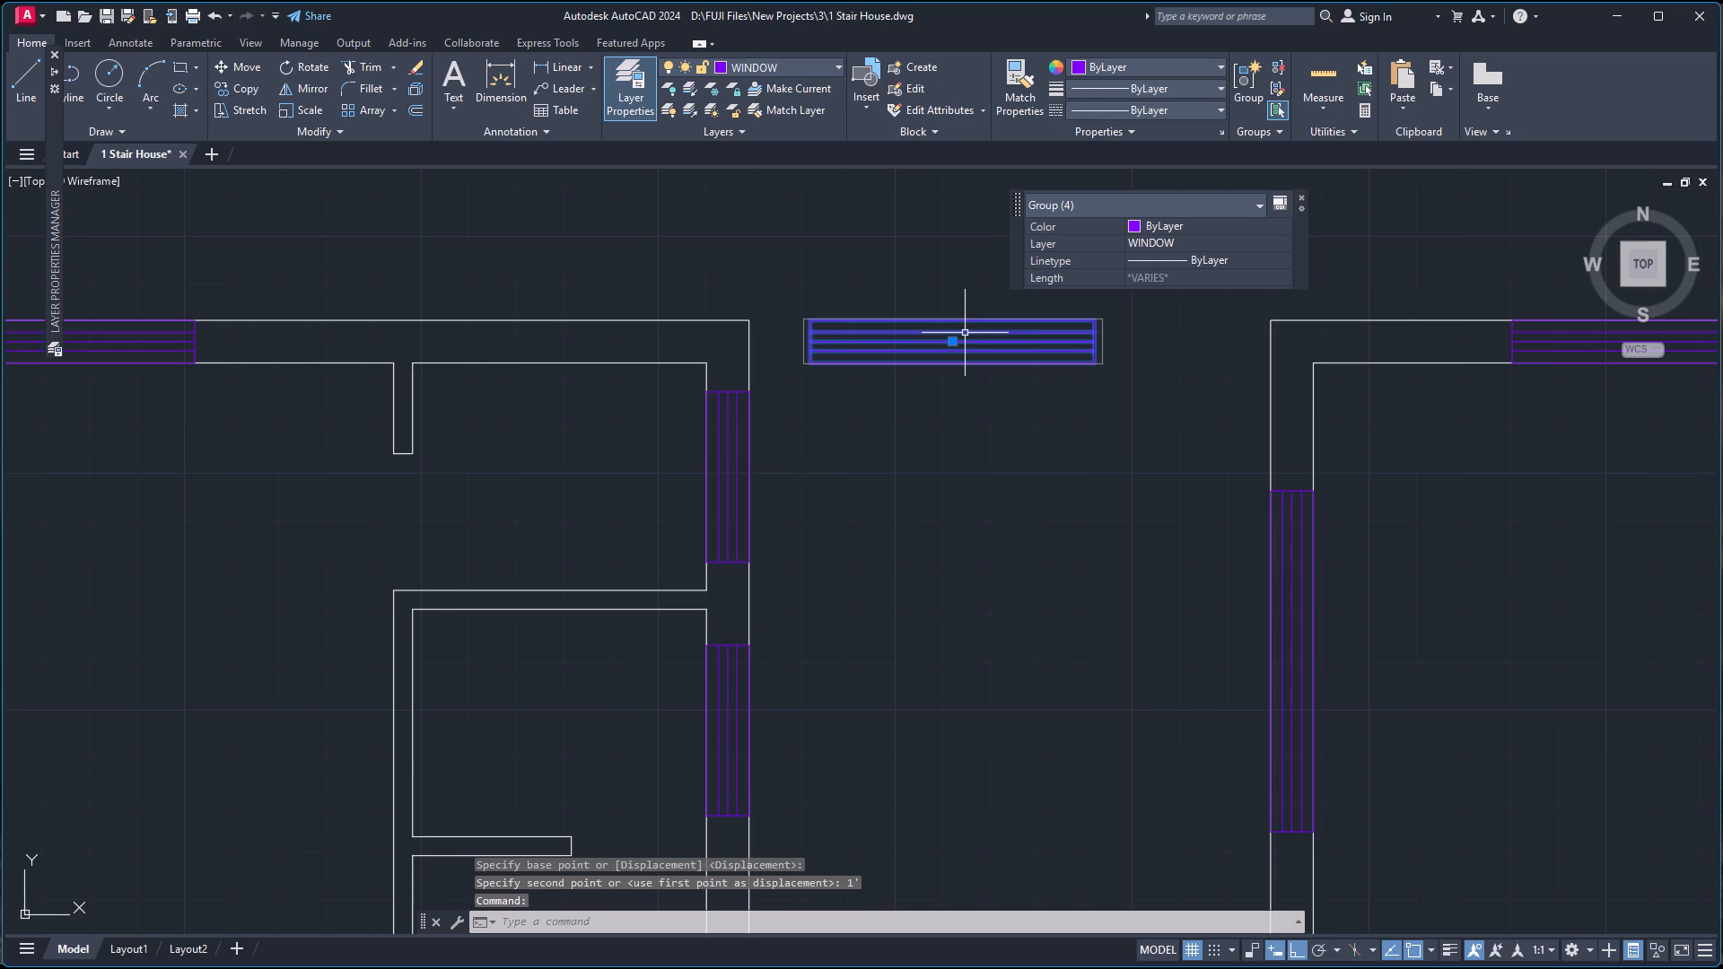
type("CO")
key("Return")
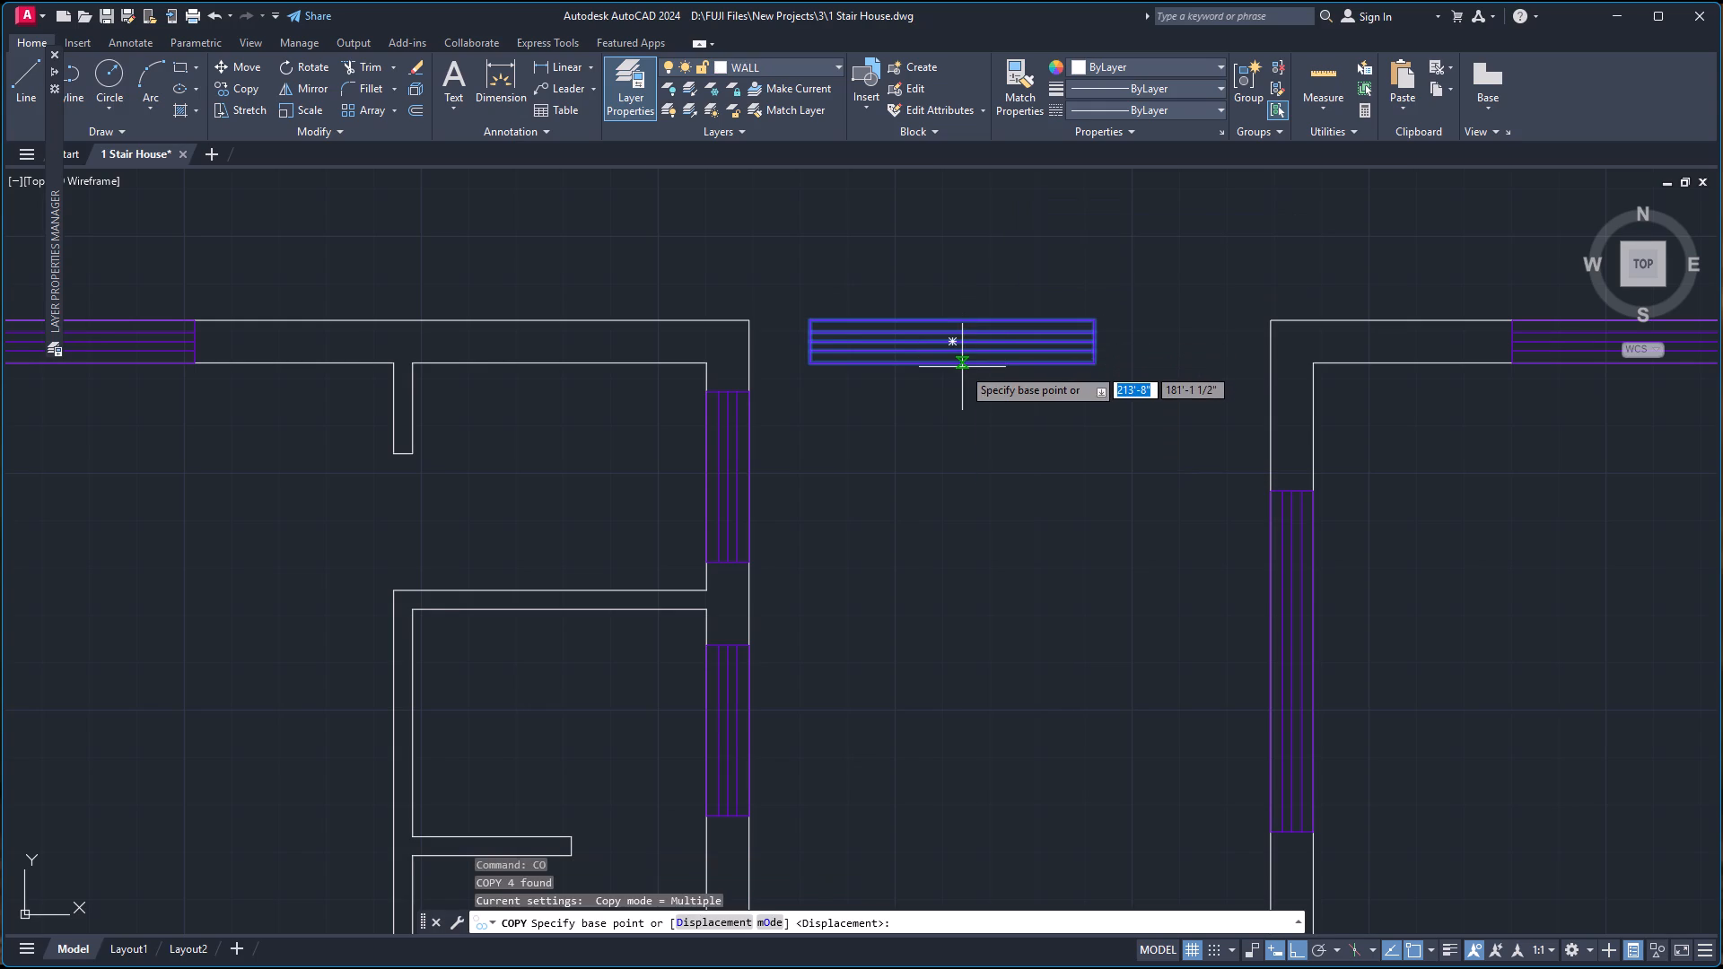
left_click(955, 367)
scroll(955, 365, "down", 4)
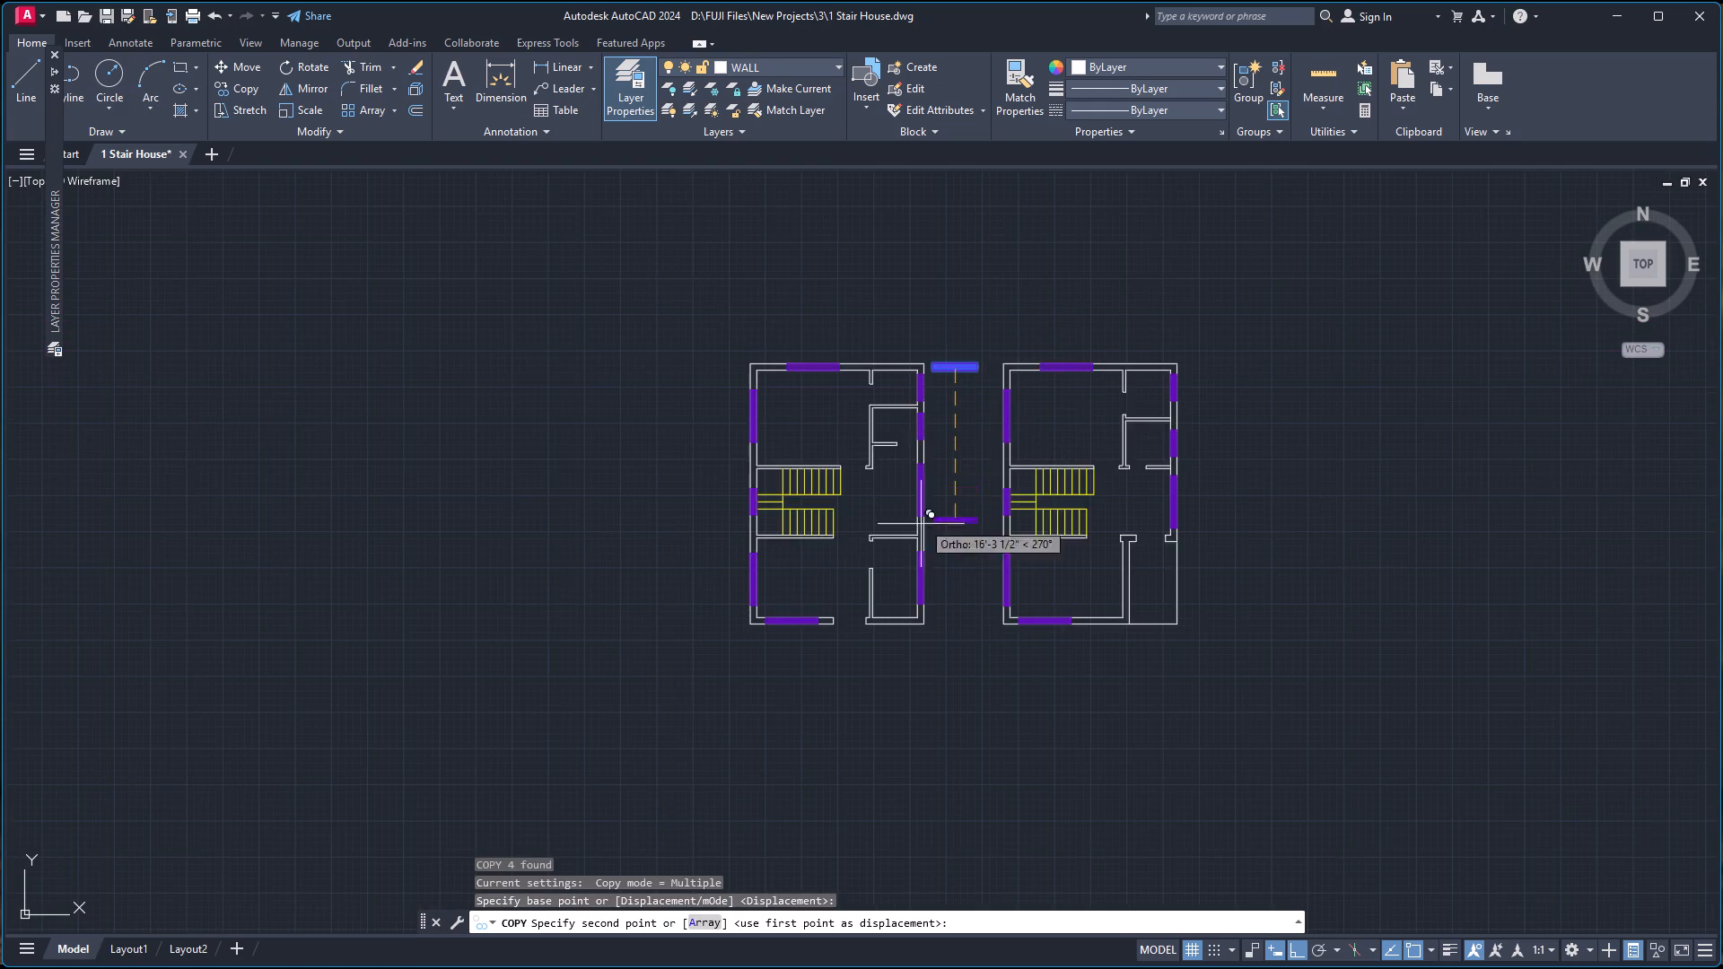
scroll(918, 563, "up", 2)
right_click(861, 711)
left_click(928, 813)
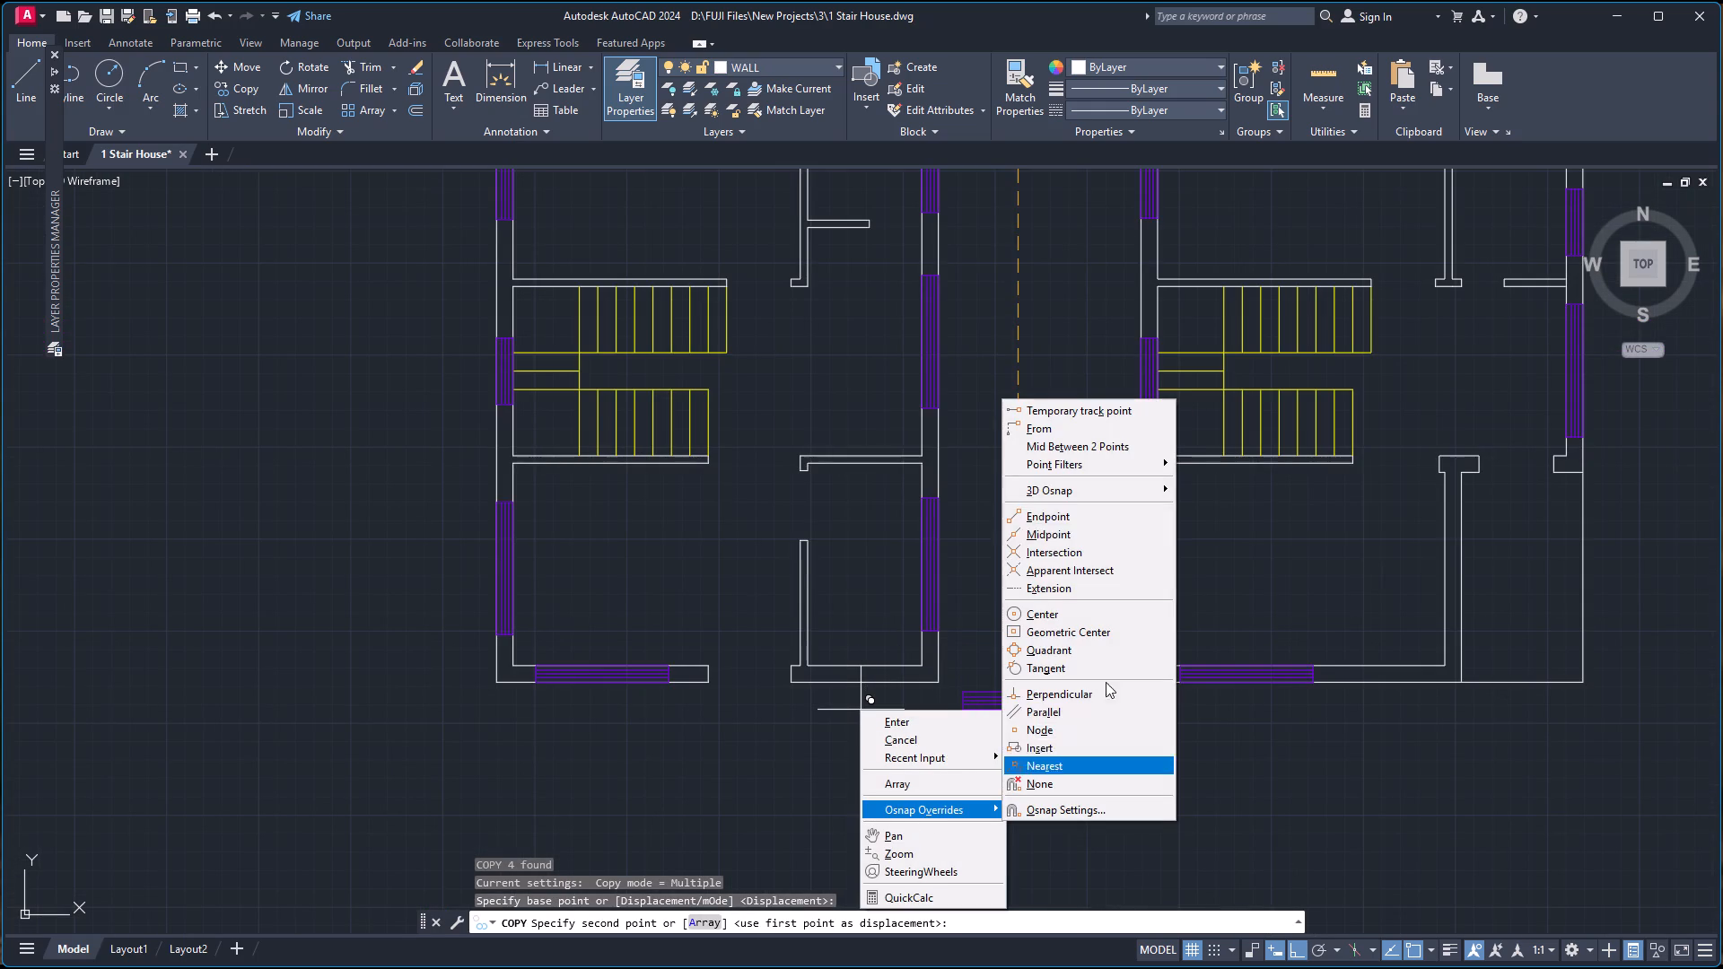
left_click(1150, 444)
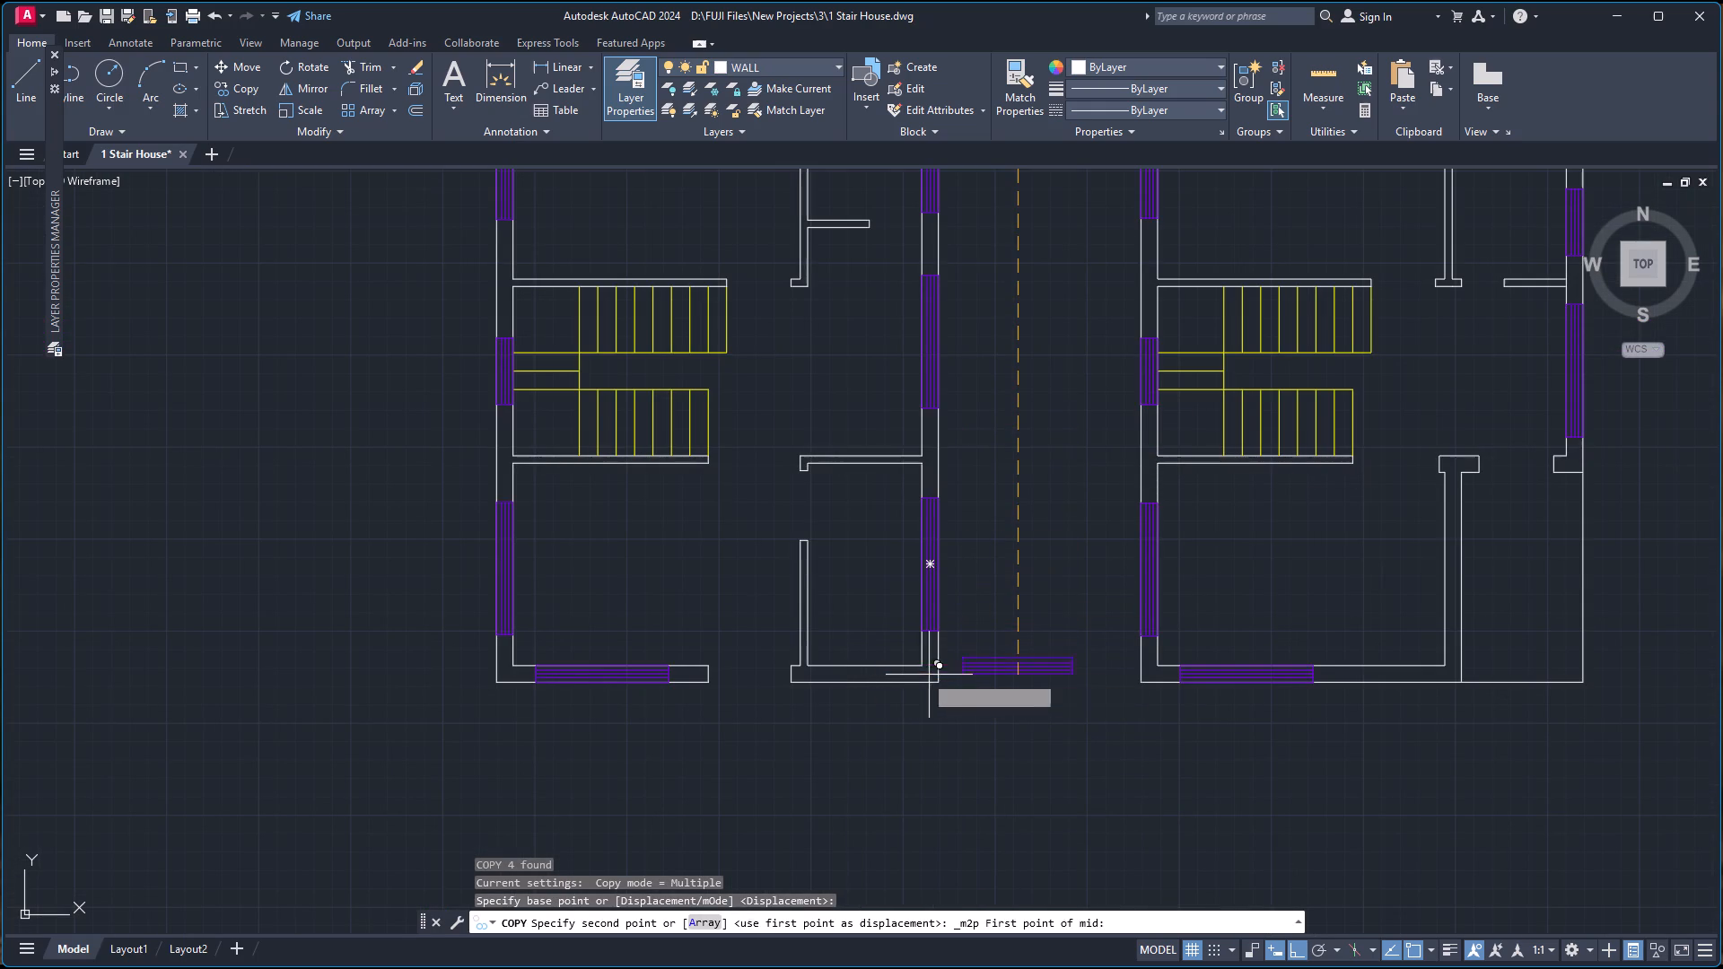
left_click(940, 679)
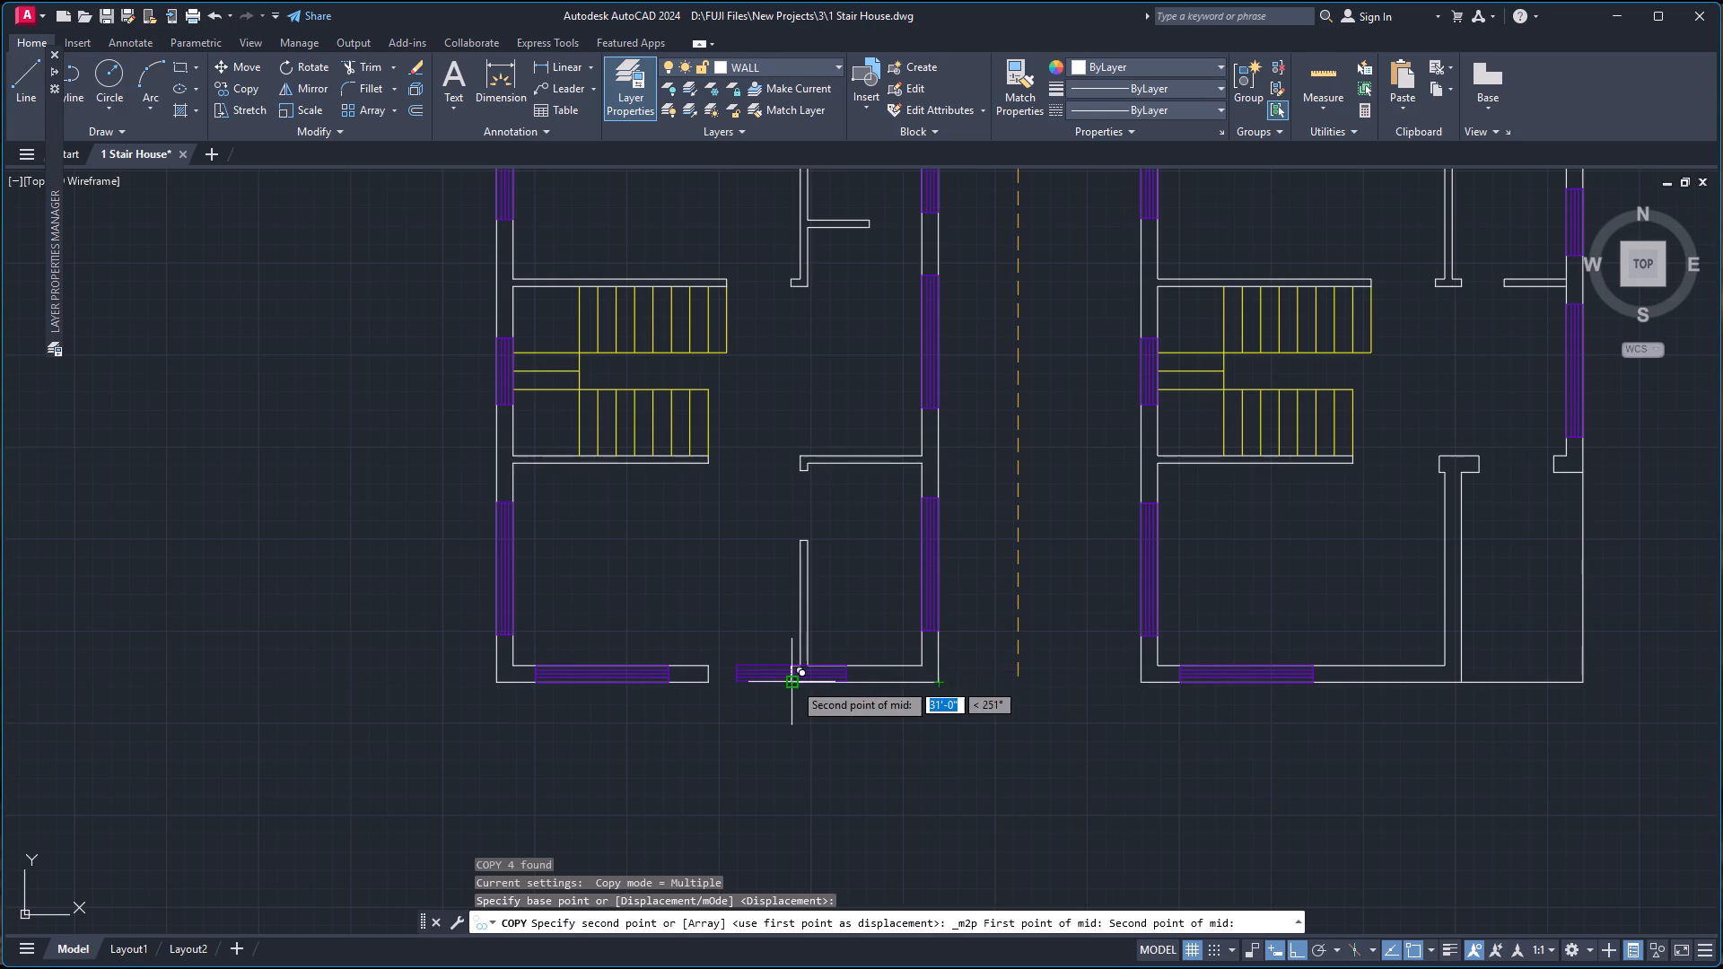
left_click(790, 683)
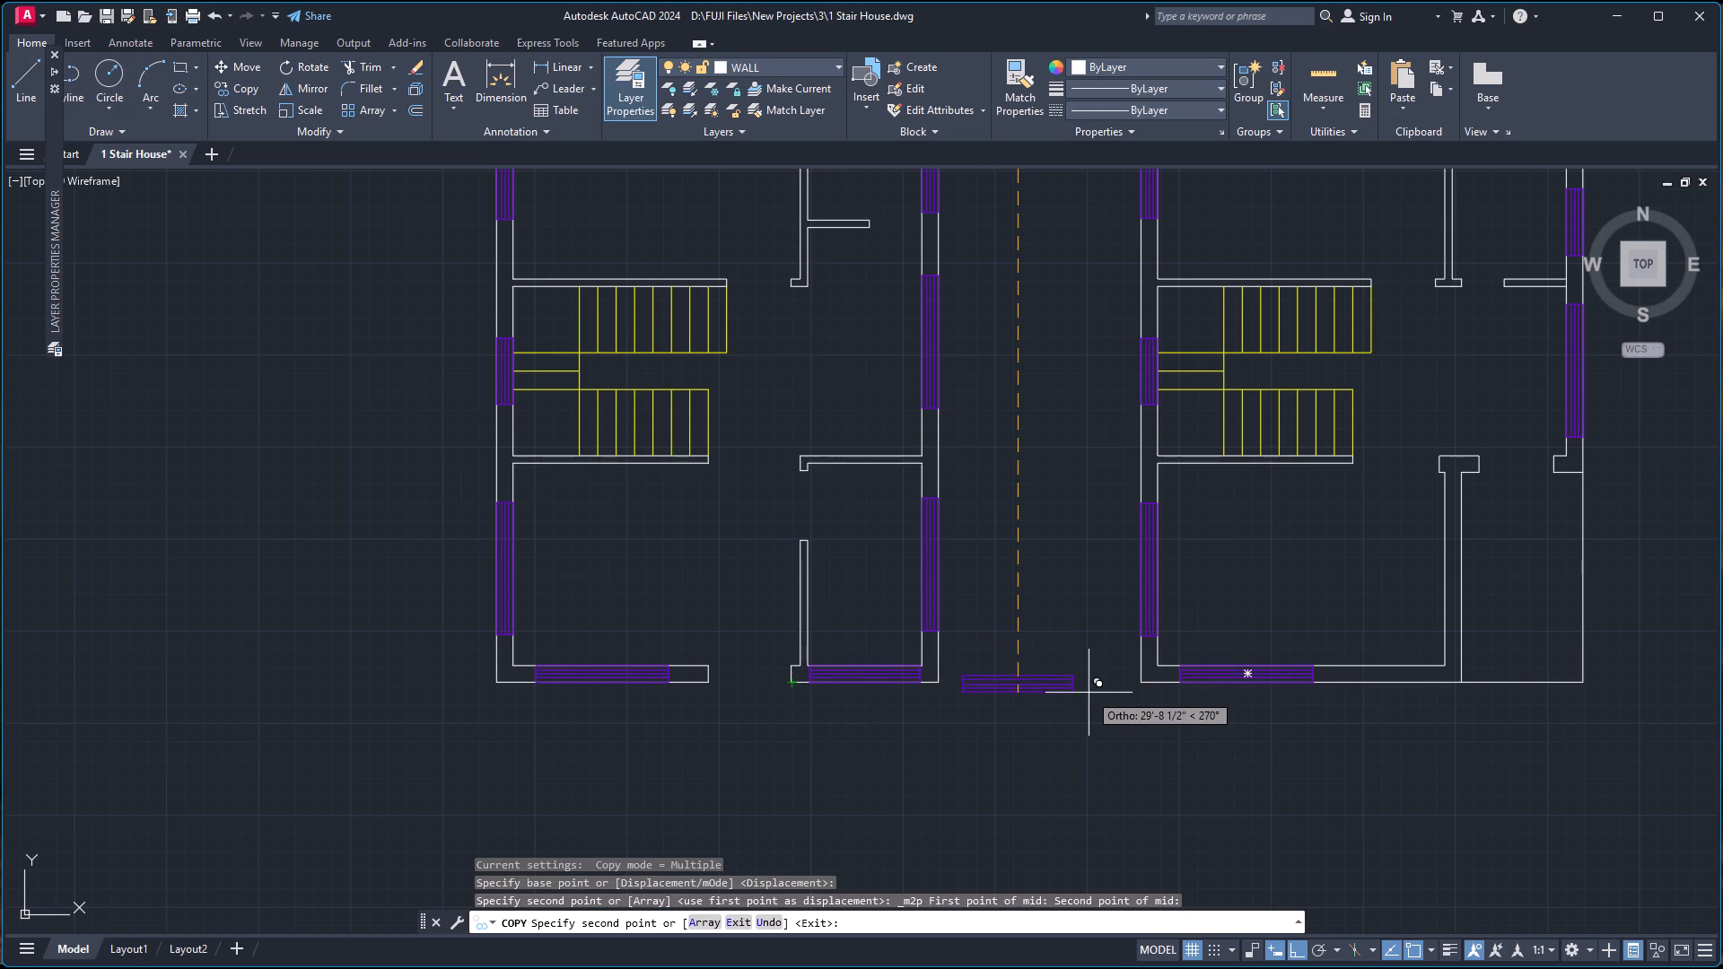
scroll(1089, 692, "up", 1)
scroll(946, 696, "up", 2)
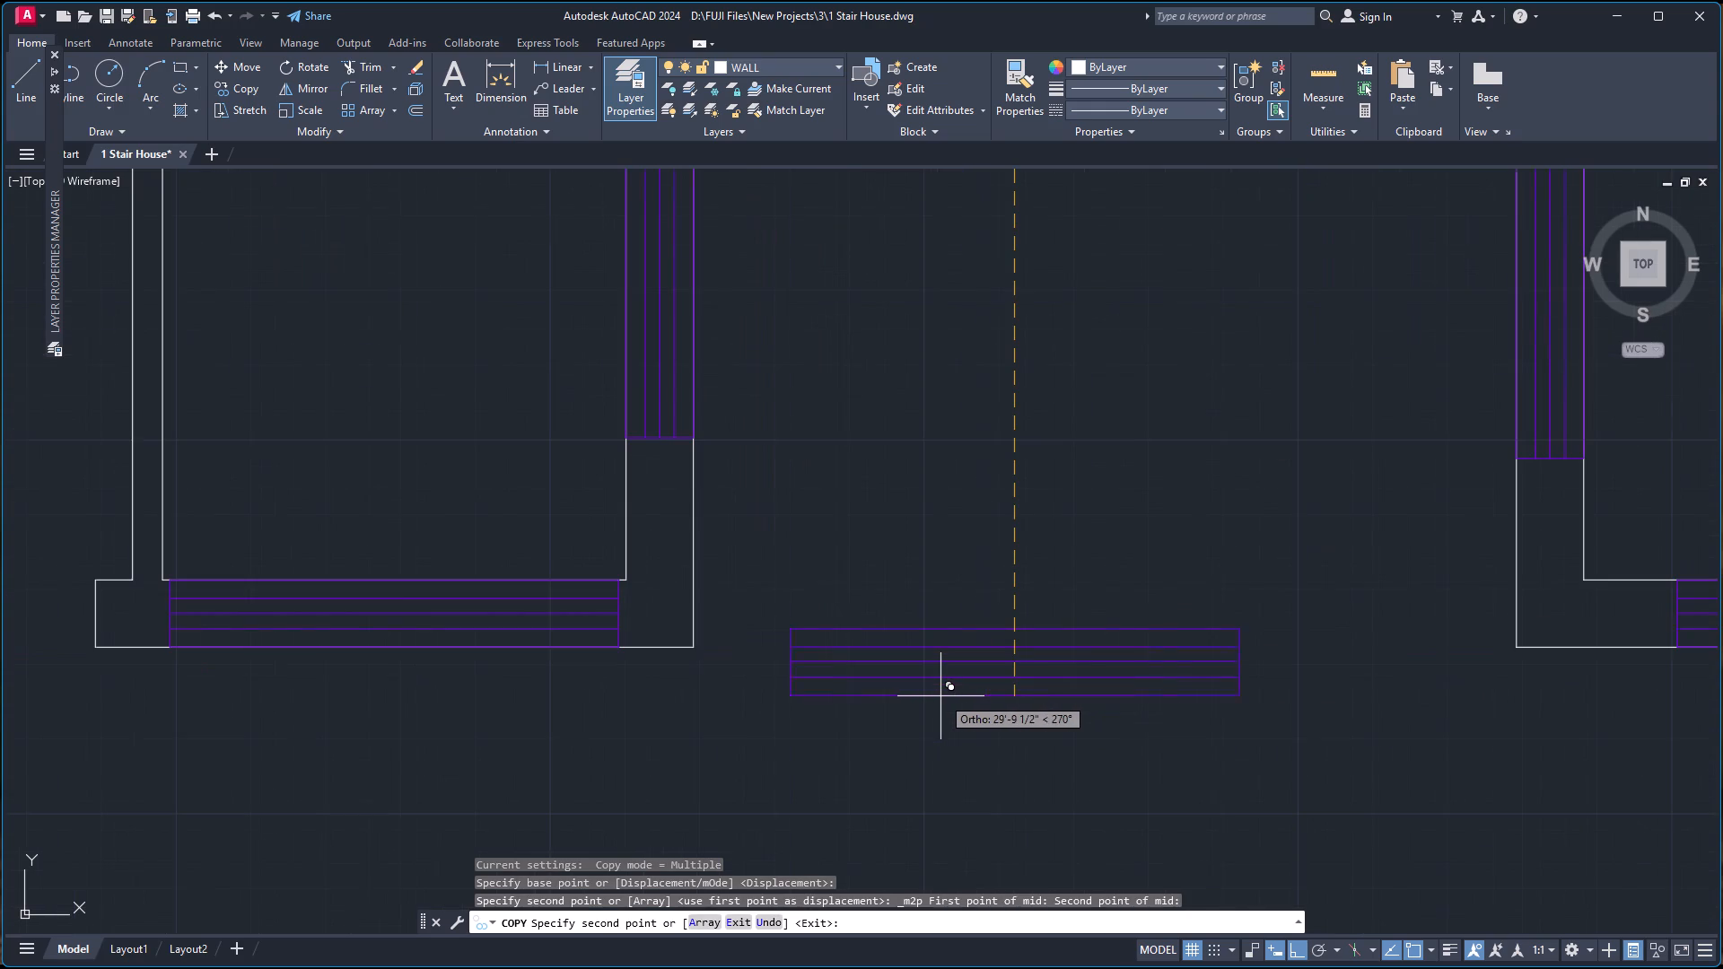
key("Escape")
Delete the leftover window copy lying between the two plans.
scroll(968, 507, "down", 4)
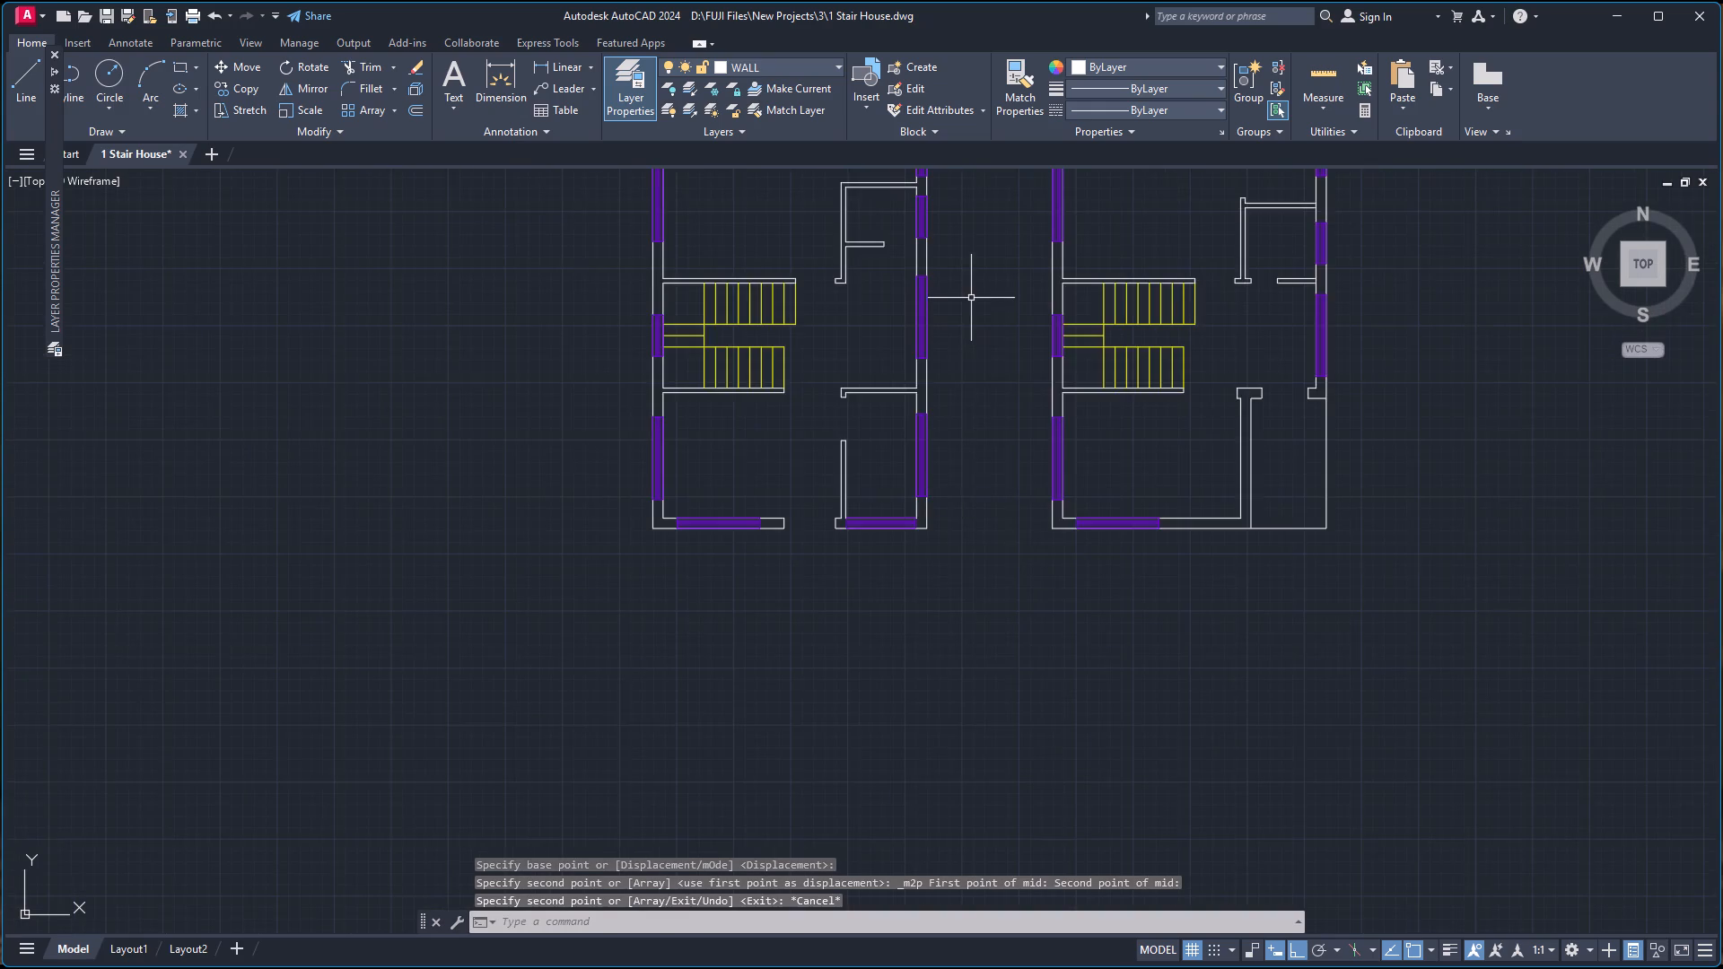
scroll(973, 297, "down", 3)
scroll(979, 249, "up", 2)
left_click(991, 285)
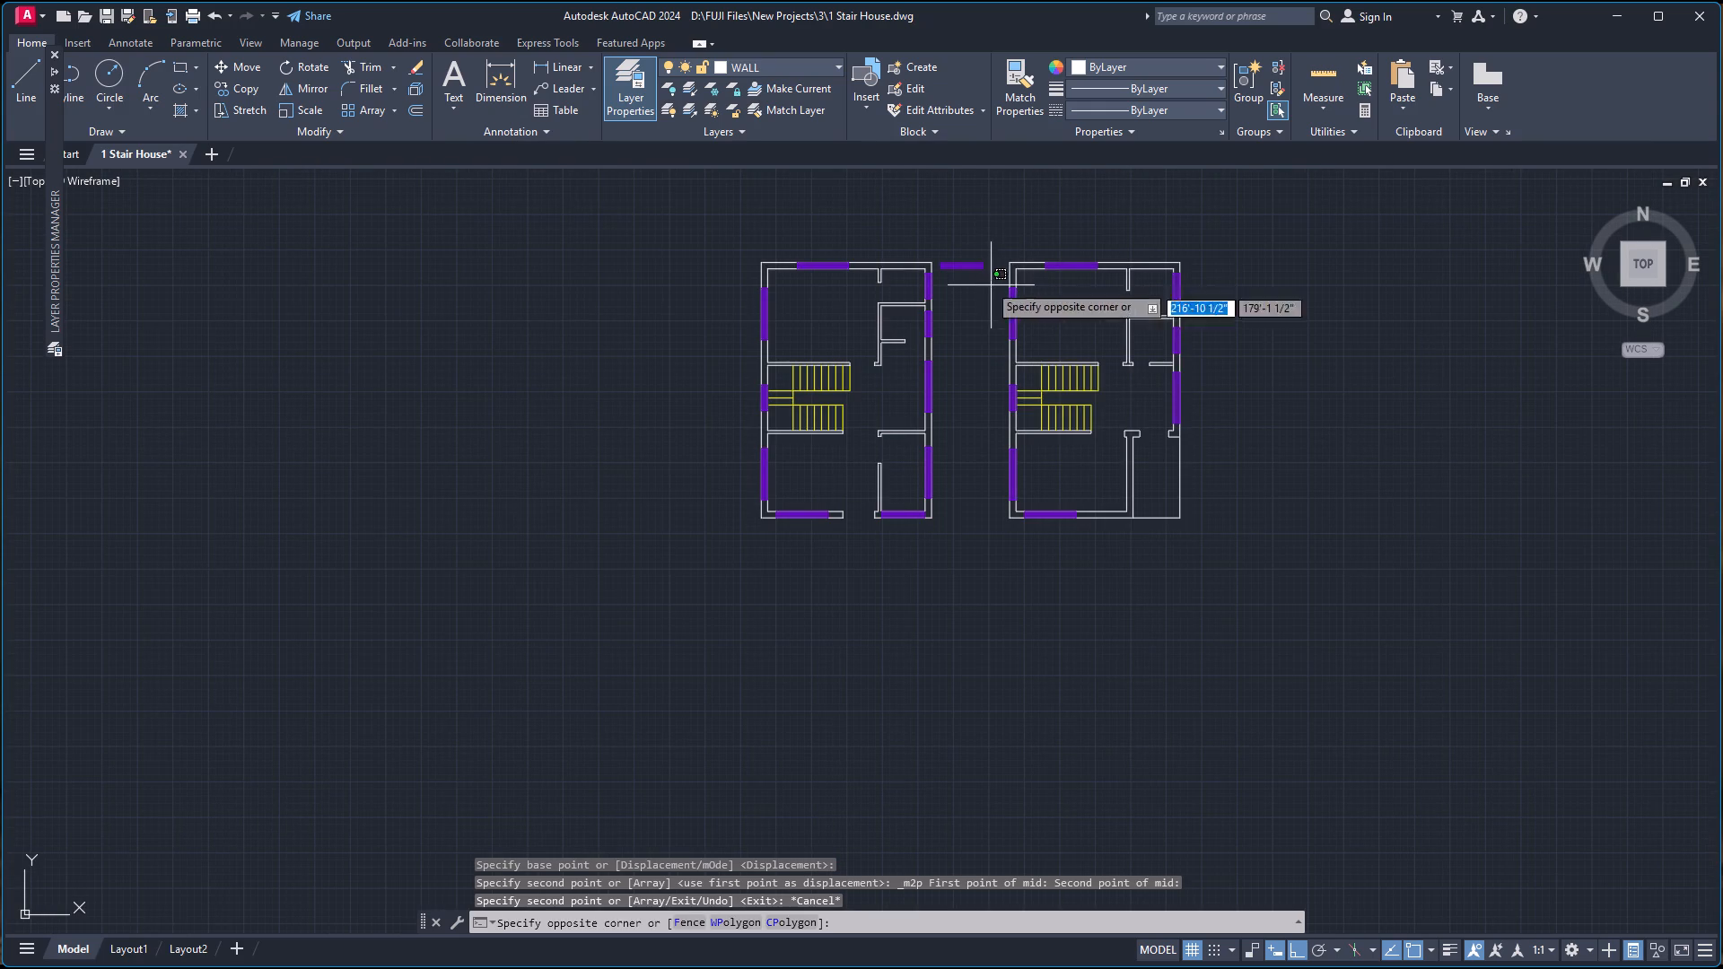
left_click(954, 251)
key("Delete")
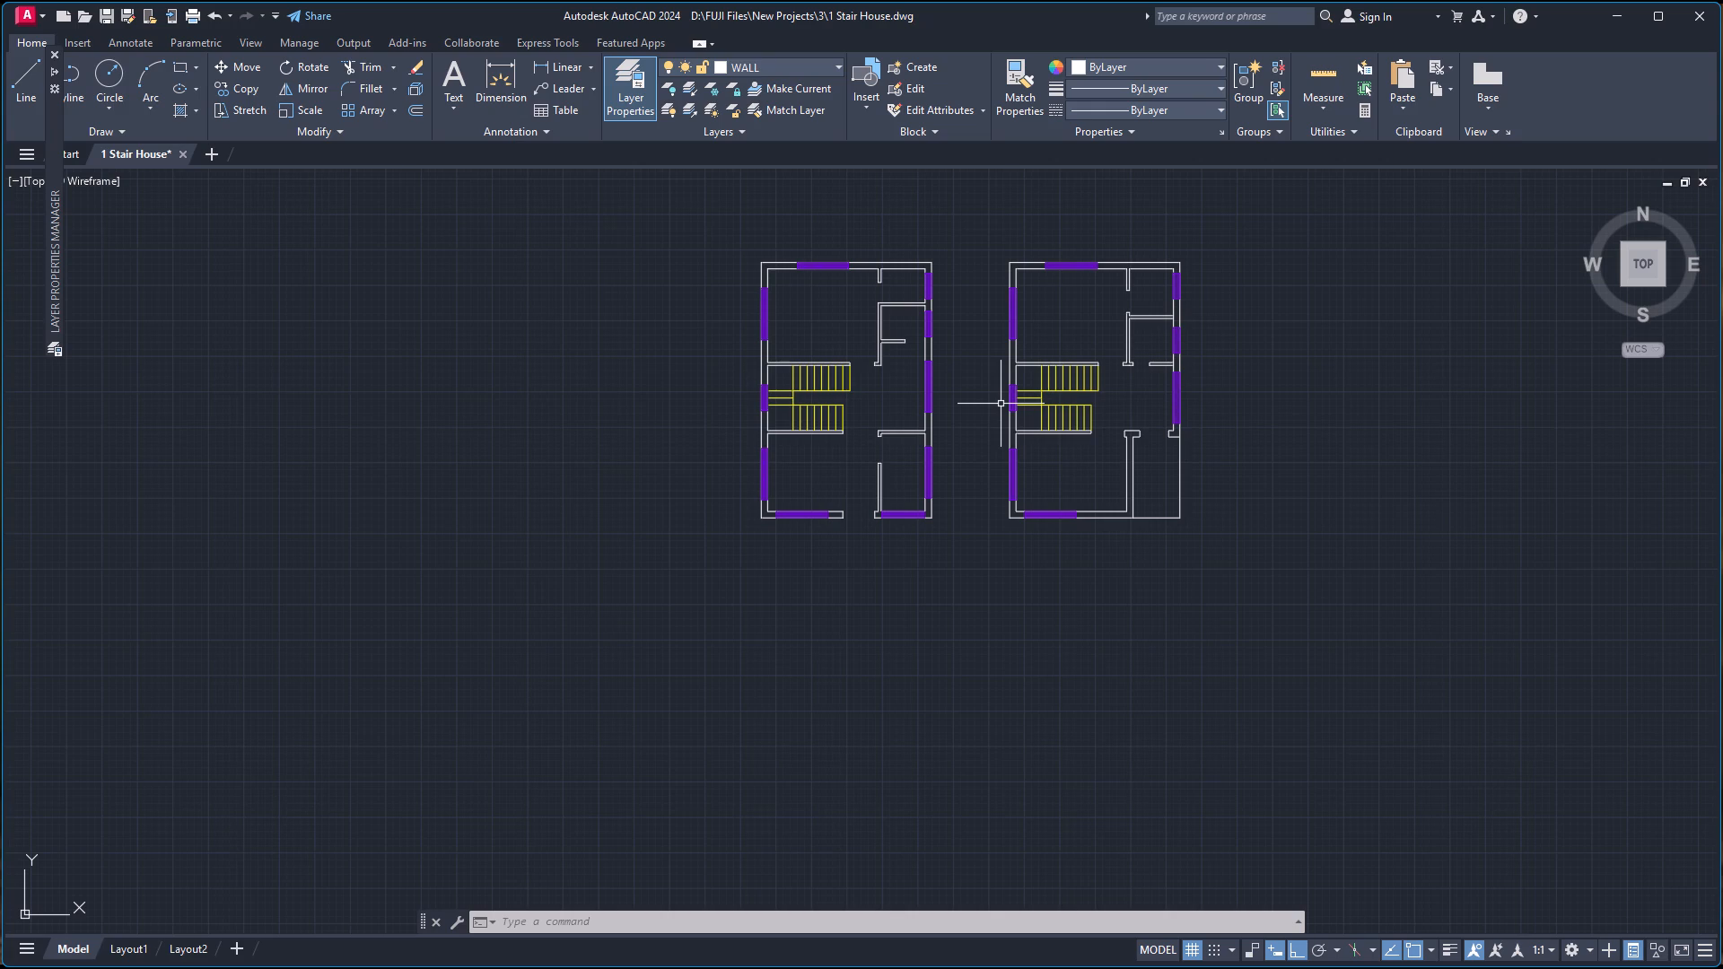
Create a new layer named DOOR.
left_click(49, 70)
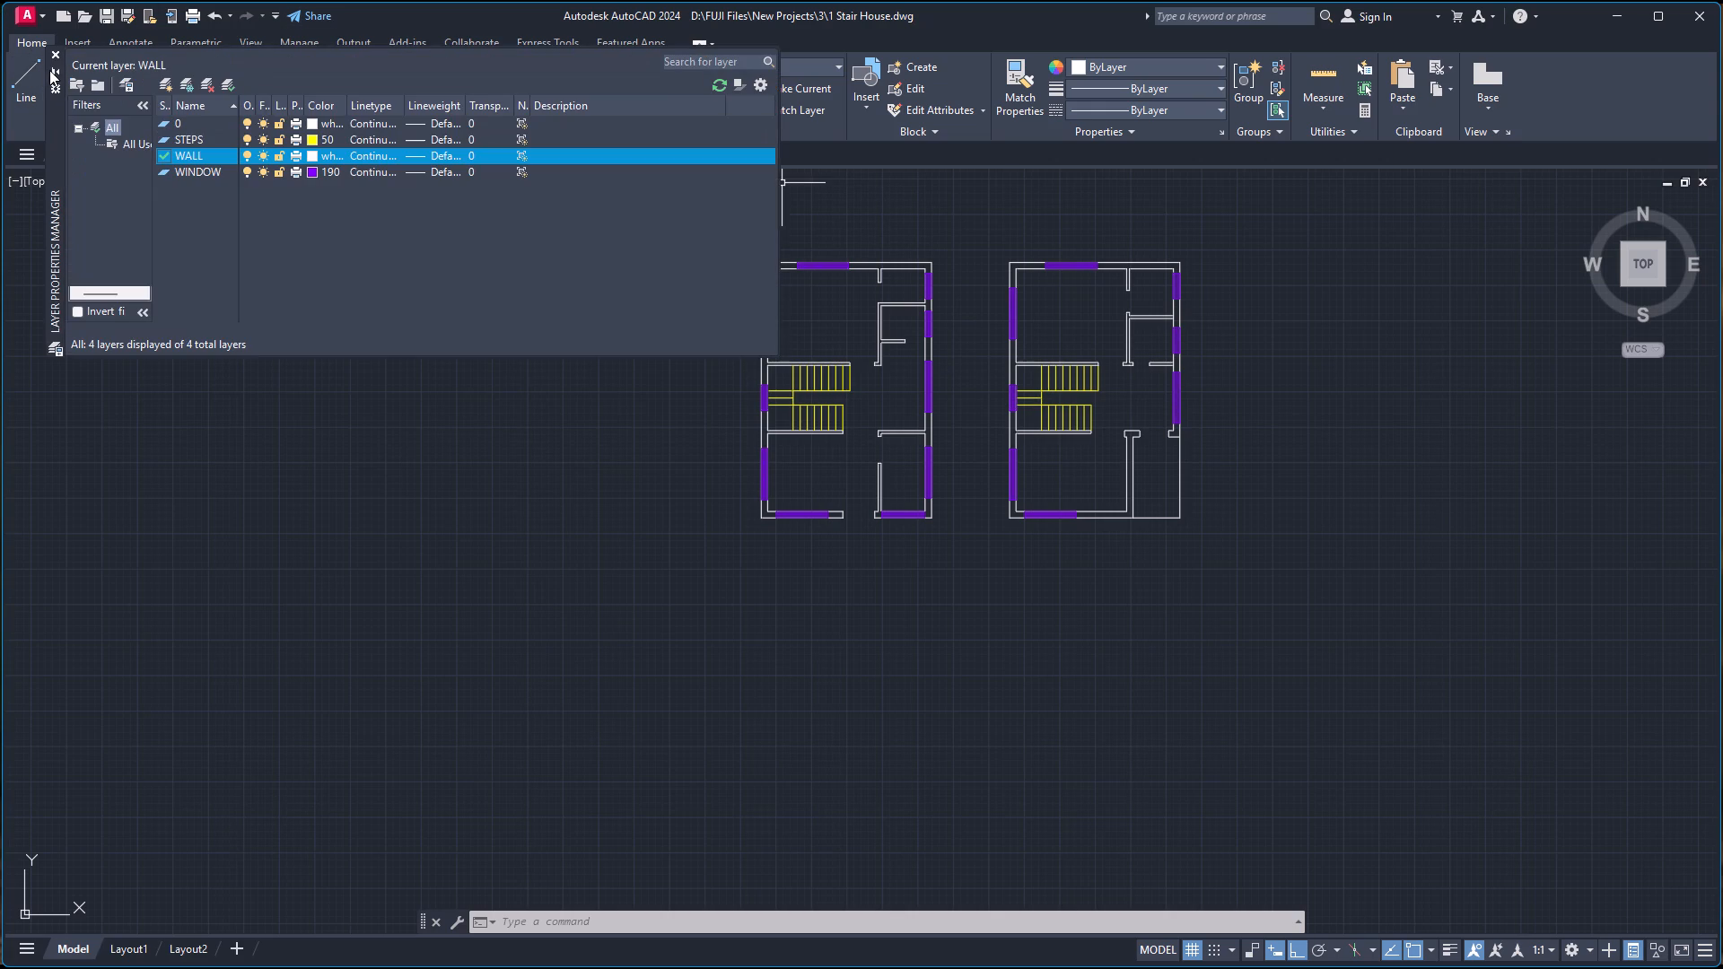
left_click(164, 84)
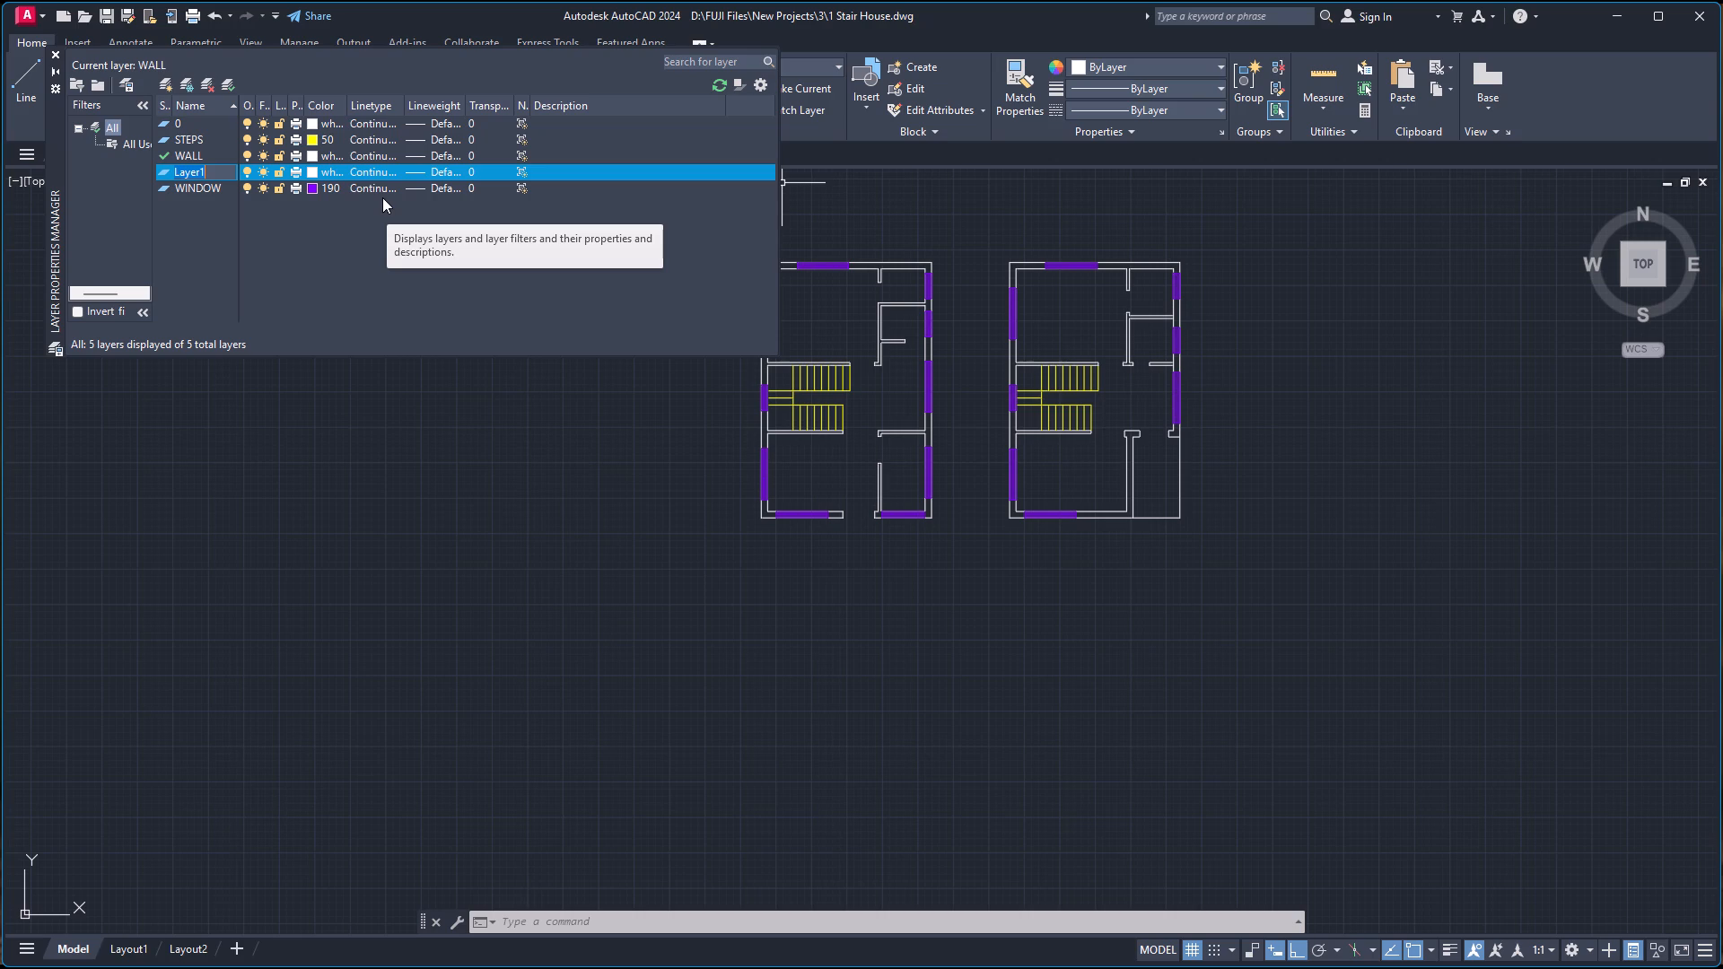
type("DOO")
key("r")
key("Return")
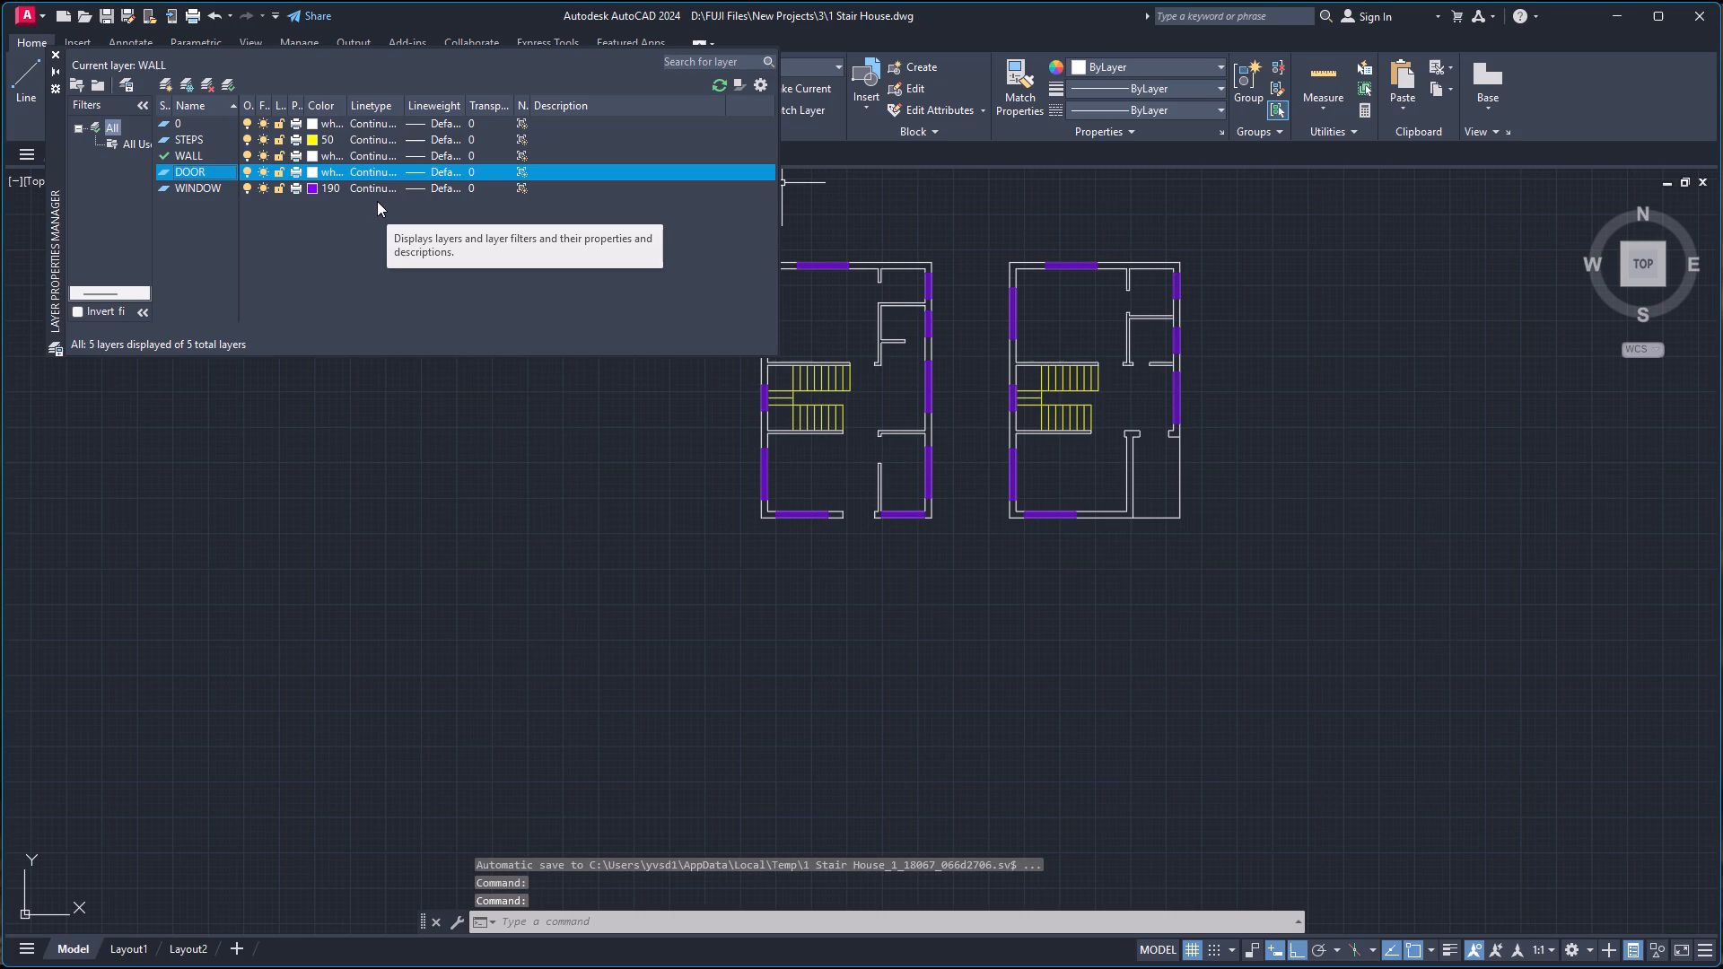
left_click(62, 72)
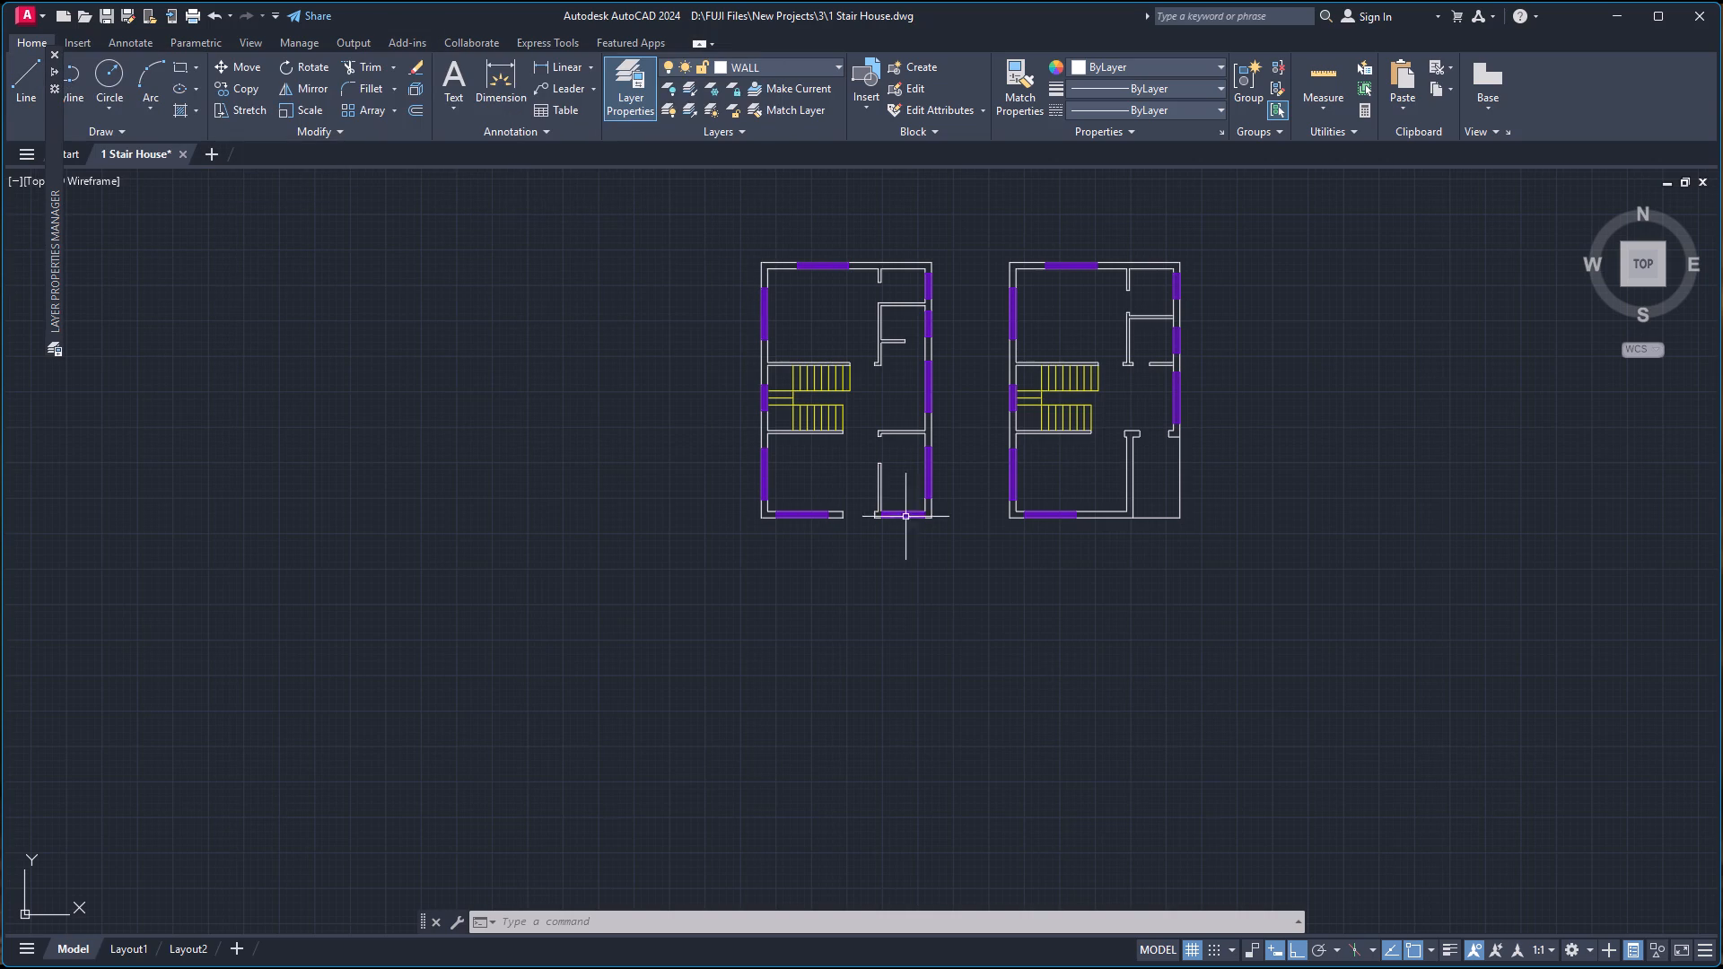
Make layer 0 current and insert the recent double-door block A$C13CE0A17 below the two plans.
left_click(835, 69)
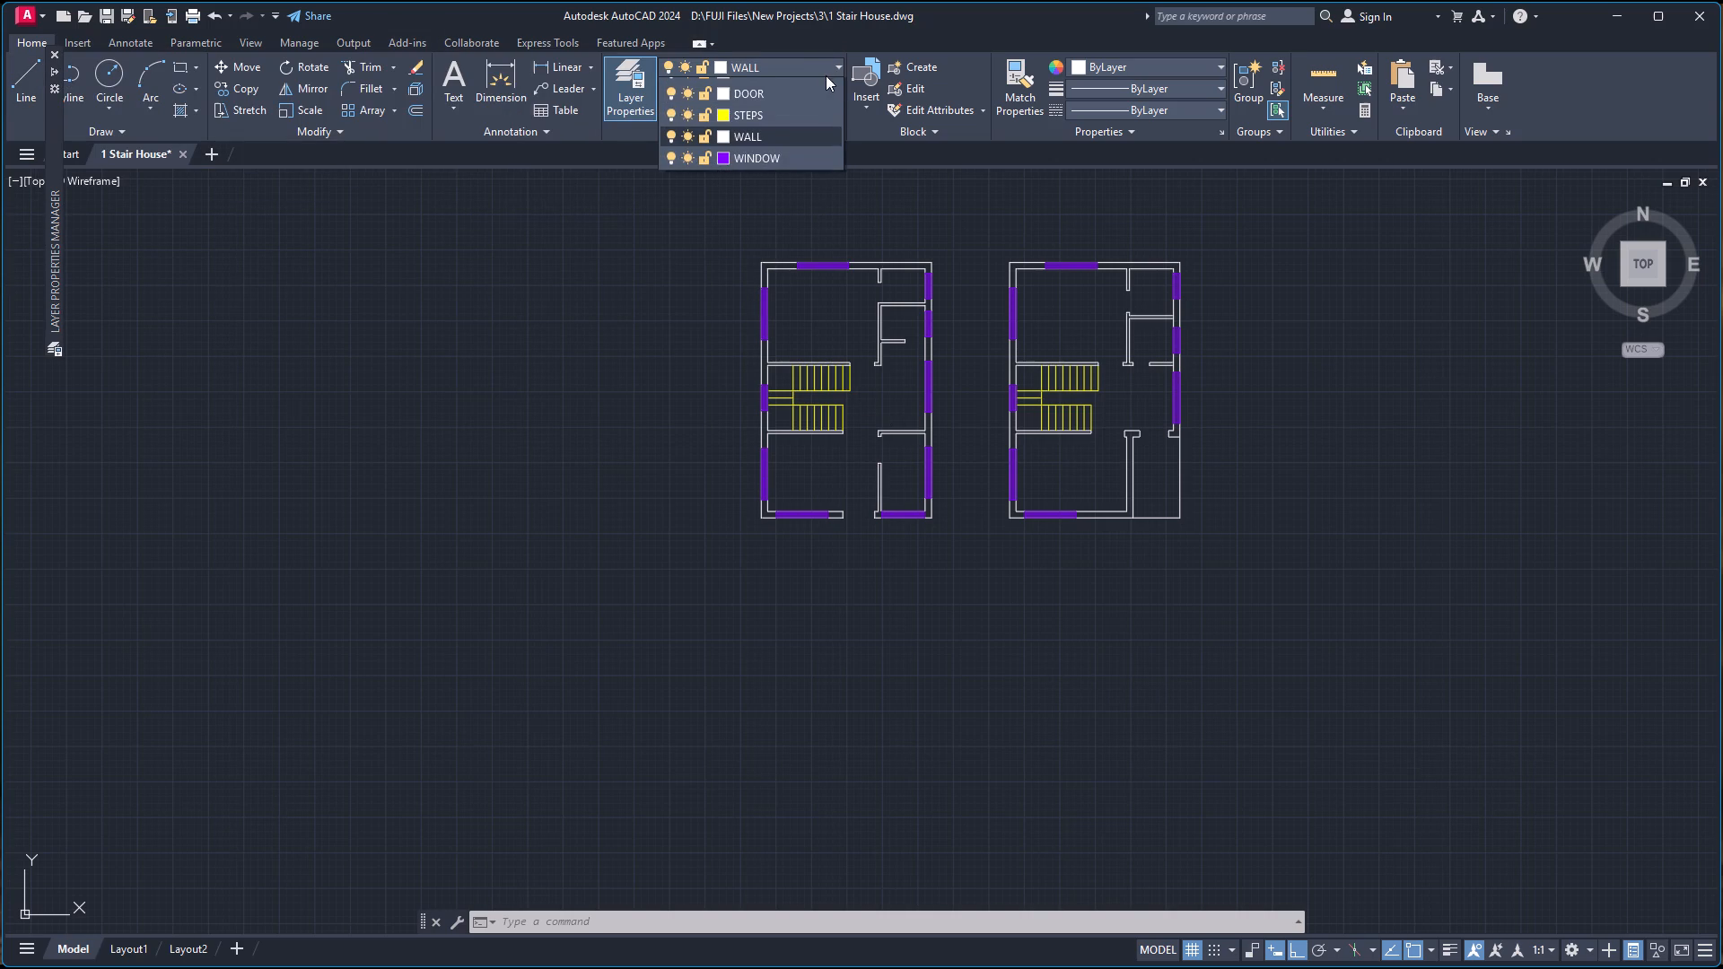
left_click(816, 83)
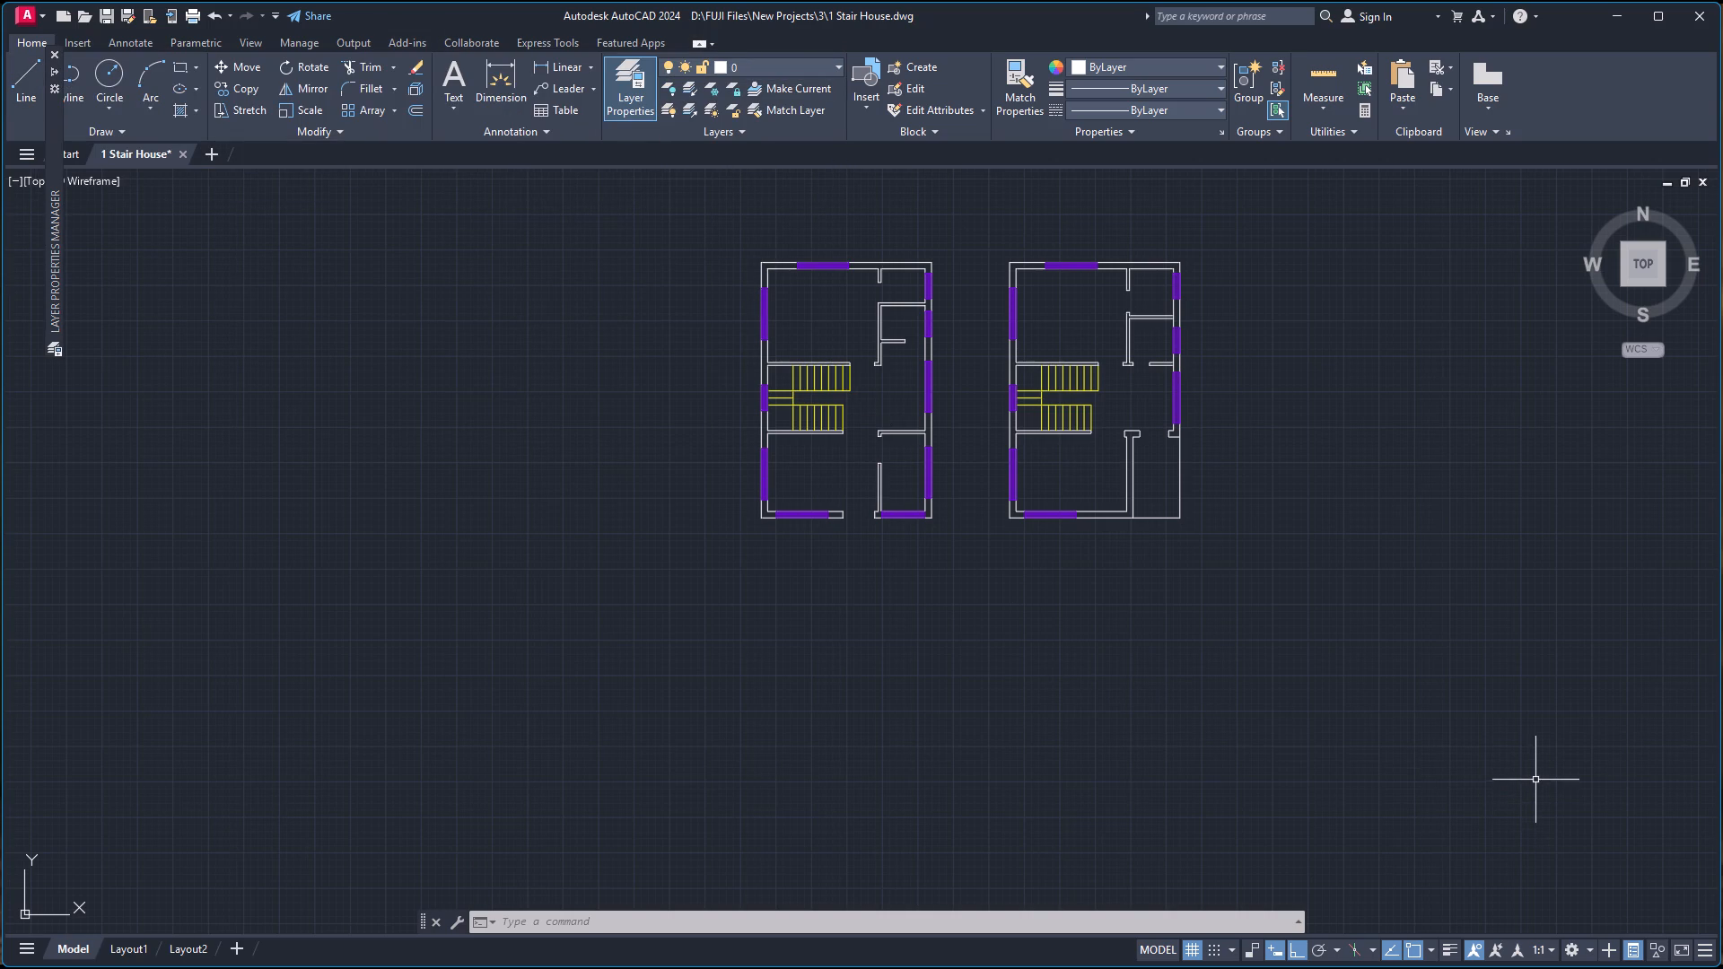
key("i")
key("Return")
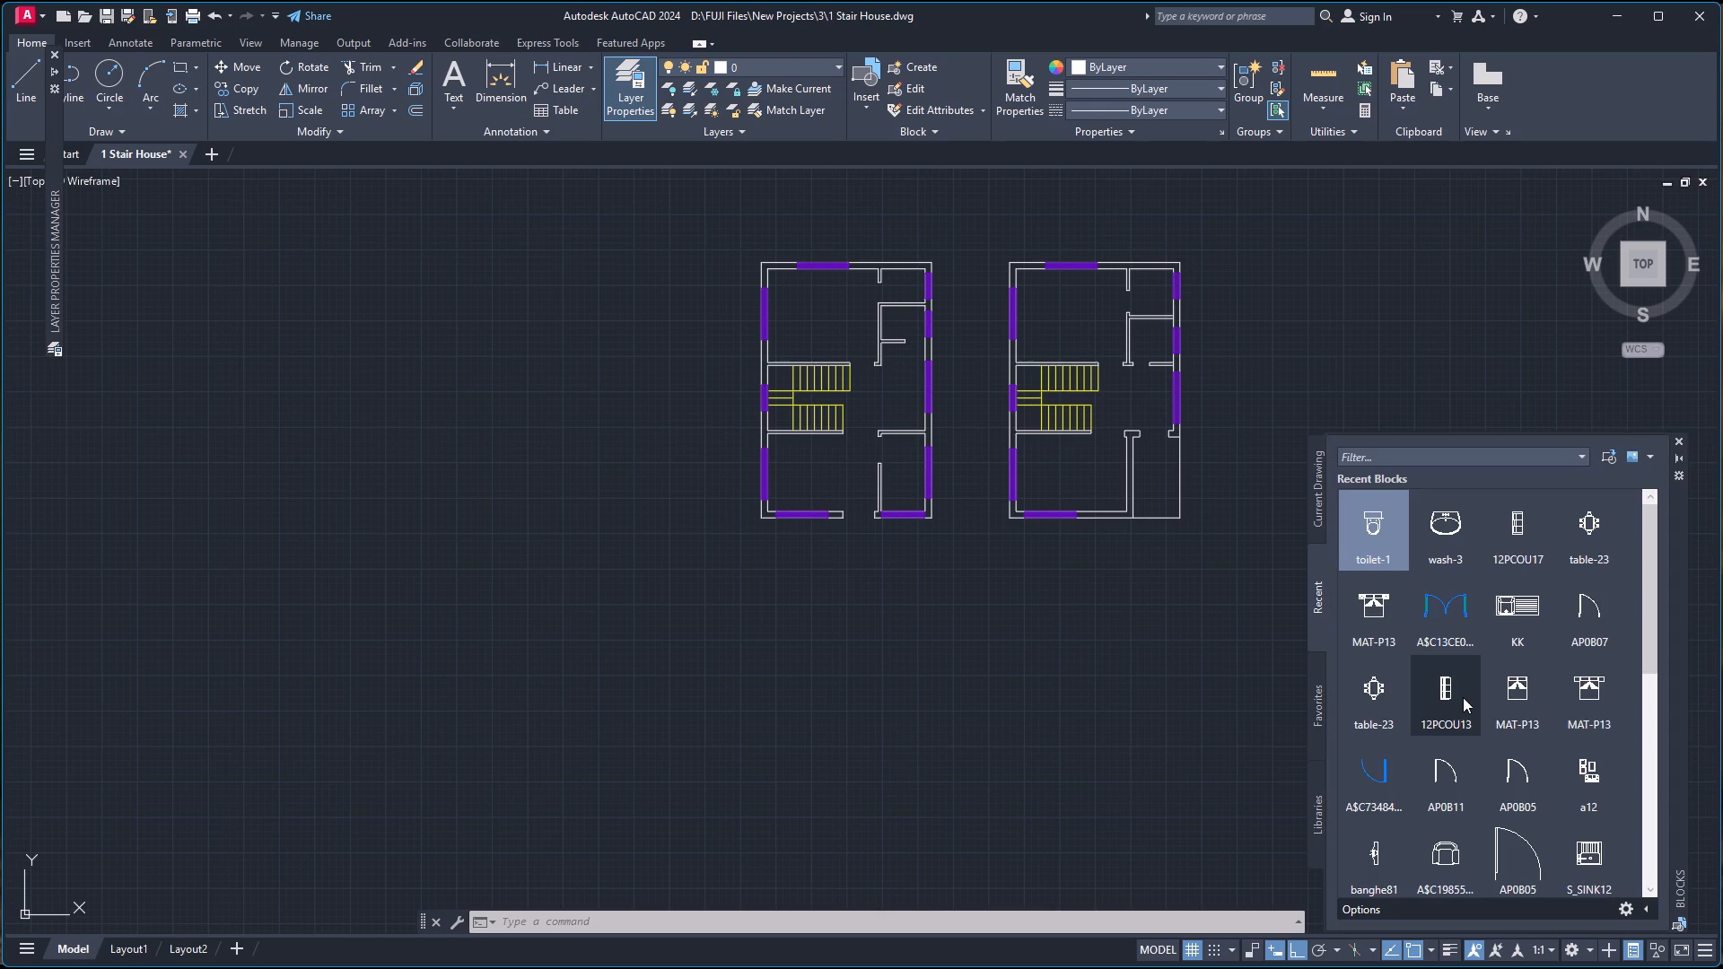
left_click_drag(1455, 596, 1060, 638)
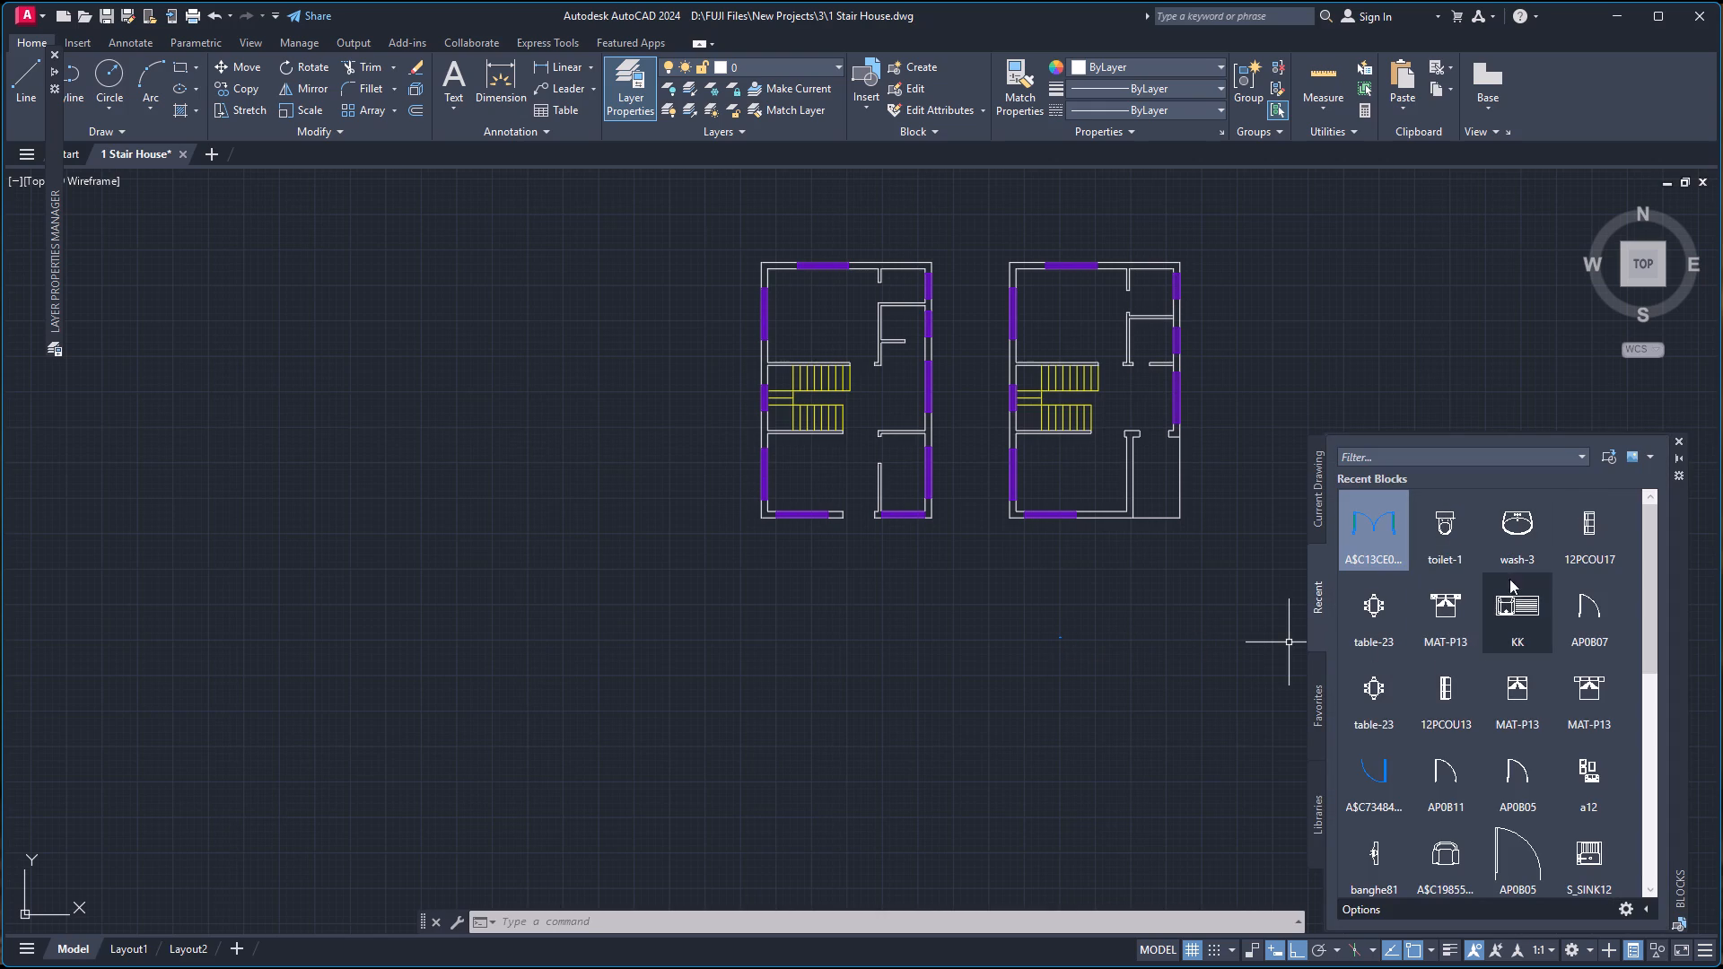
Insert the recent furniture blocks MAT-P13, KK, table-23, 12PCOU17 and A$C198557BC in the empty area southeast of the duplicate plan.
left_click_drag(1445, 610, 1230, 593)
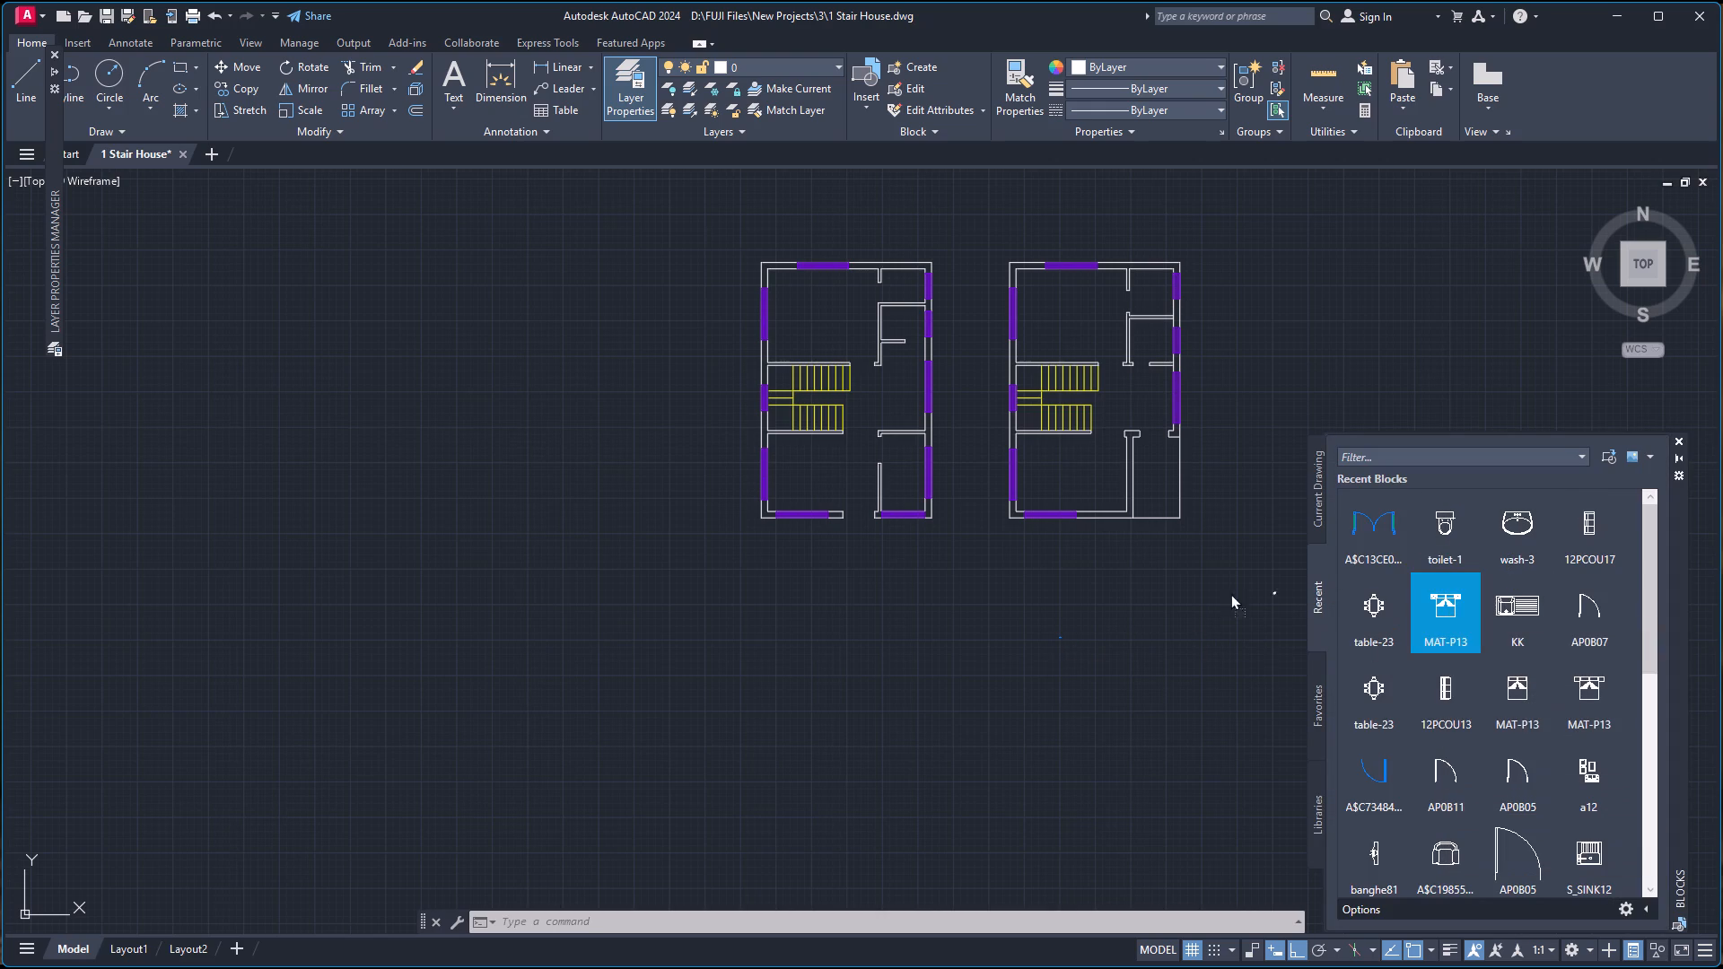
left_click_drag(1230, 593, 1176, 593)
left_click_drag(1515, 597, 1253, 584)
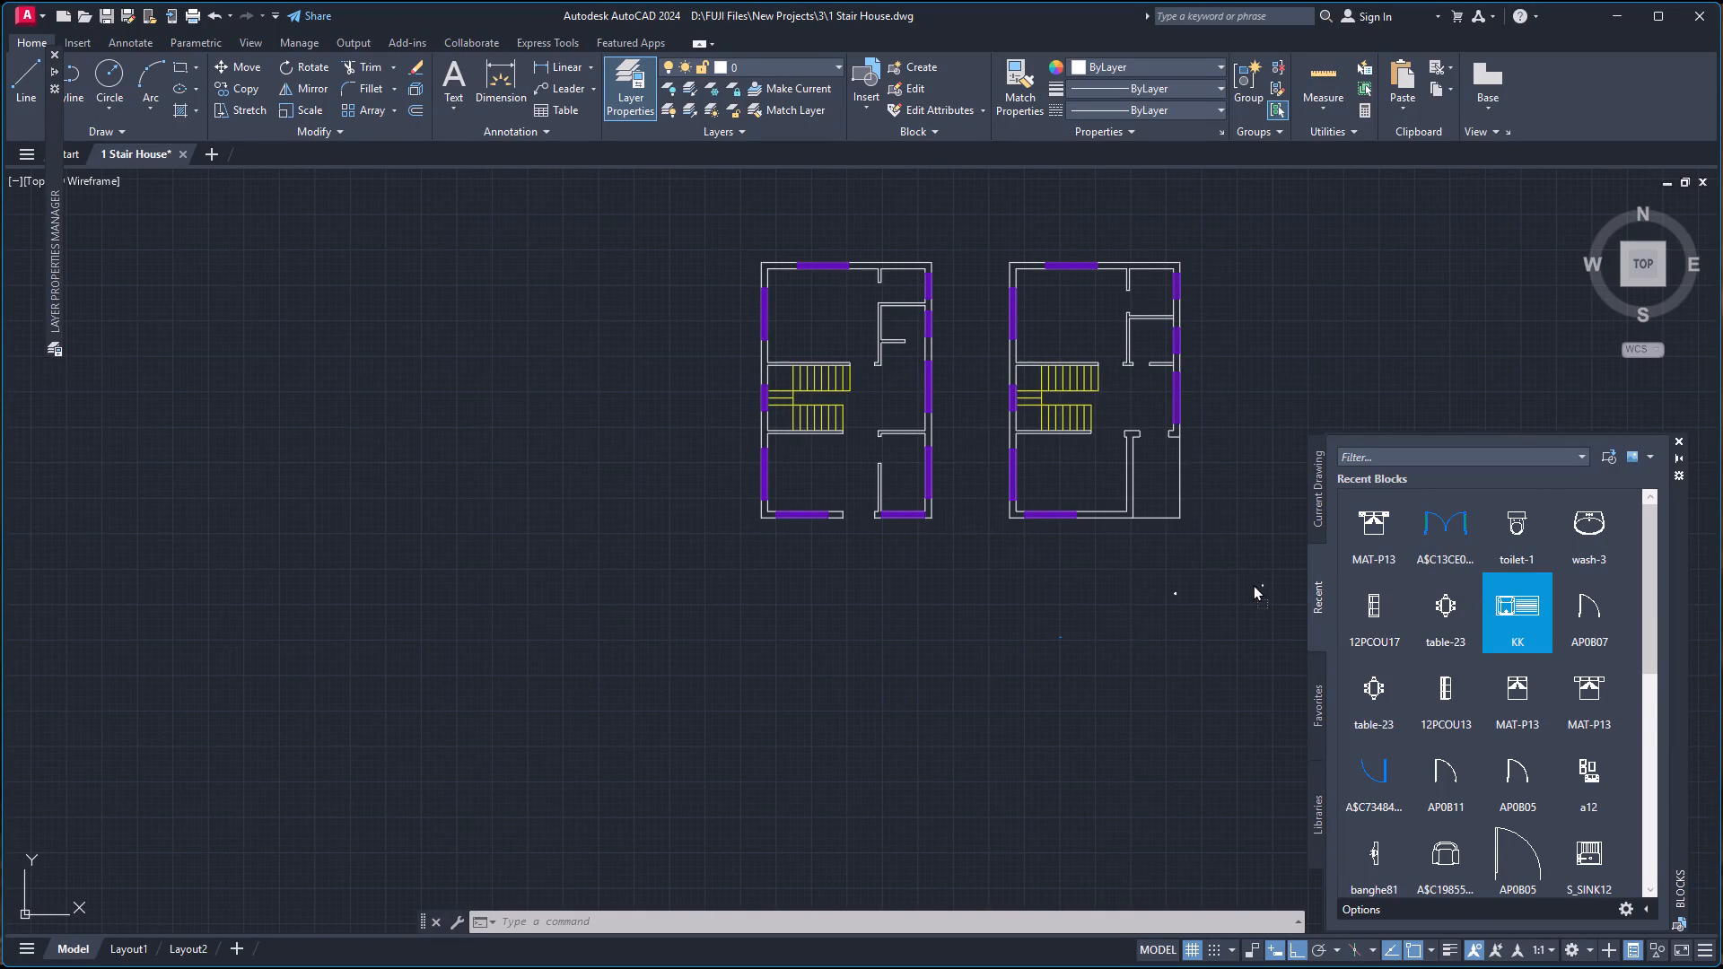
left_click_drag(1253, 584, 1201, 568)
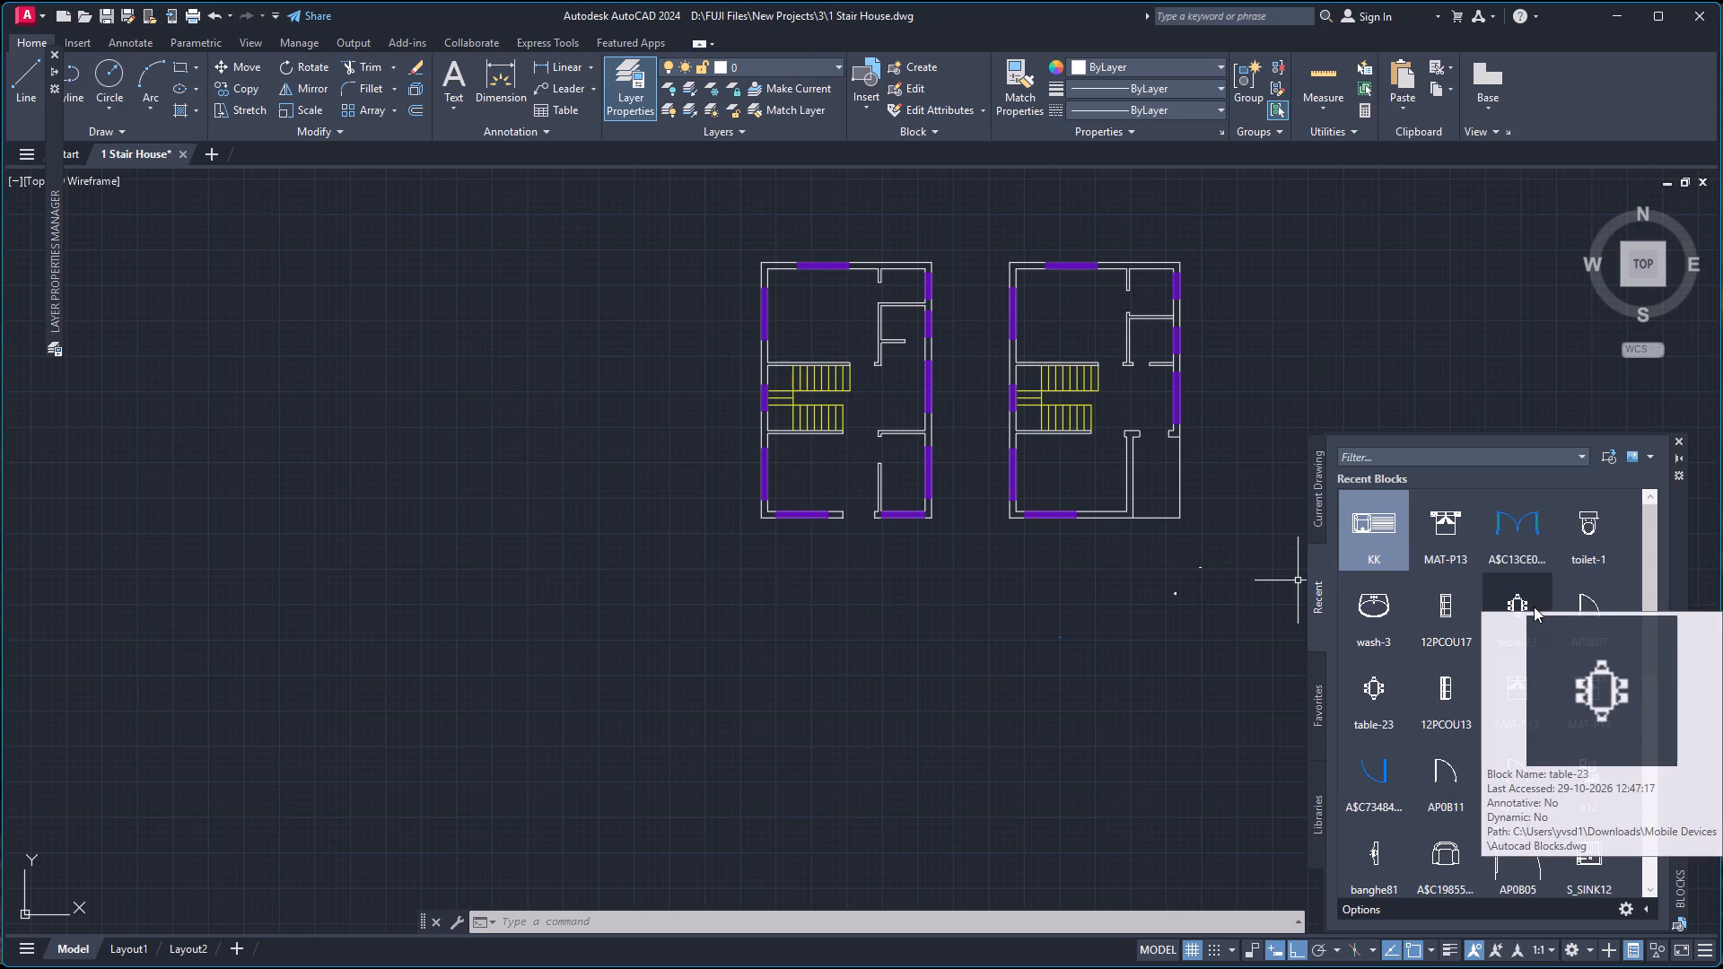
left_click_drag(1530, 604, 1235, 551)
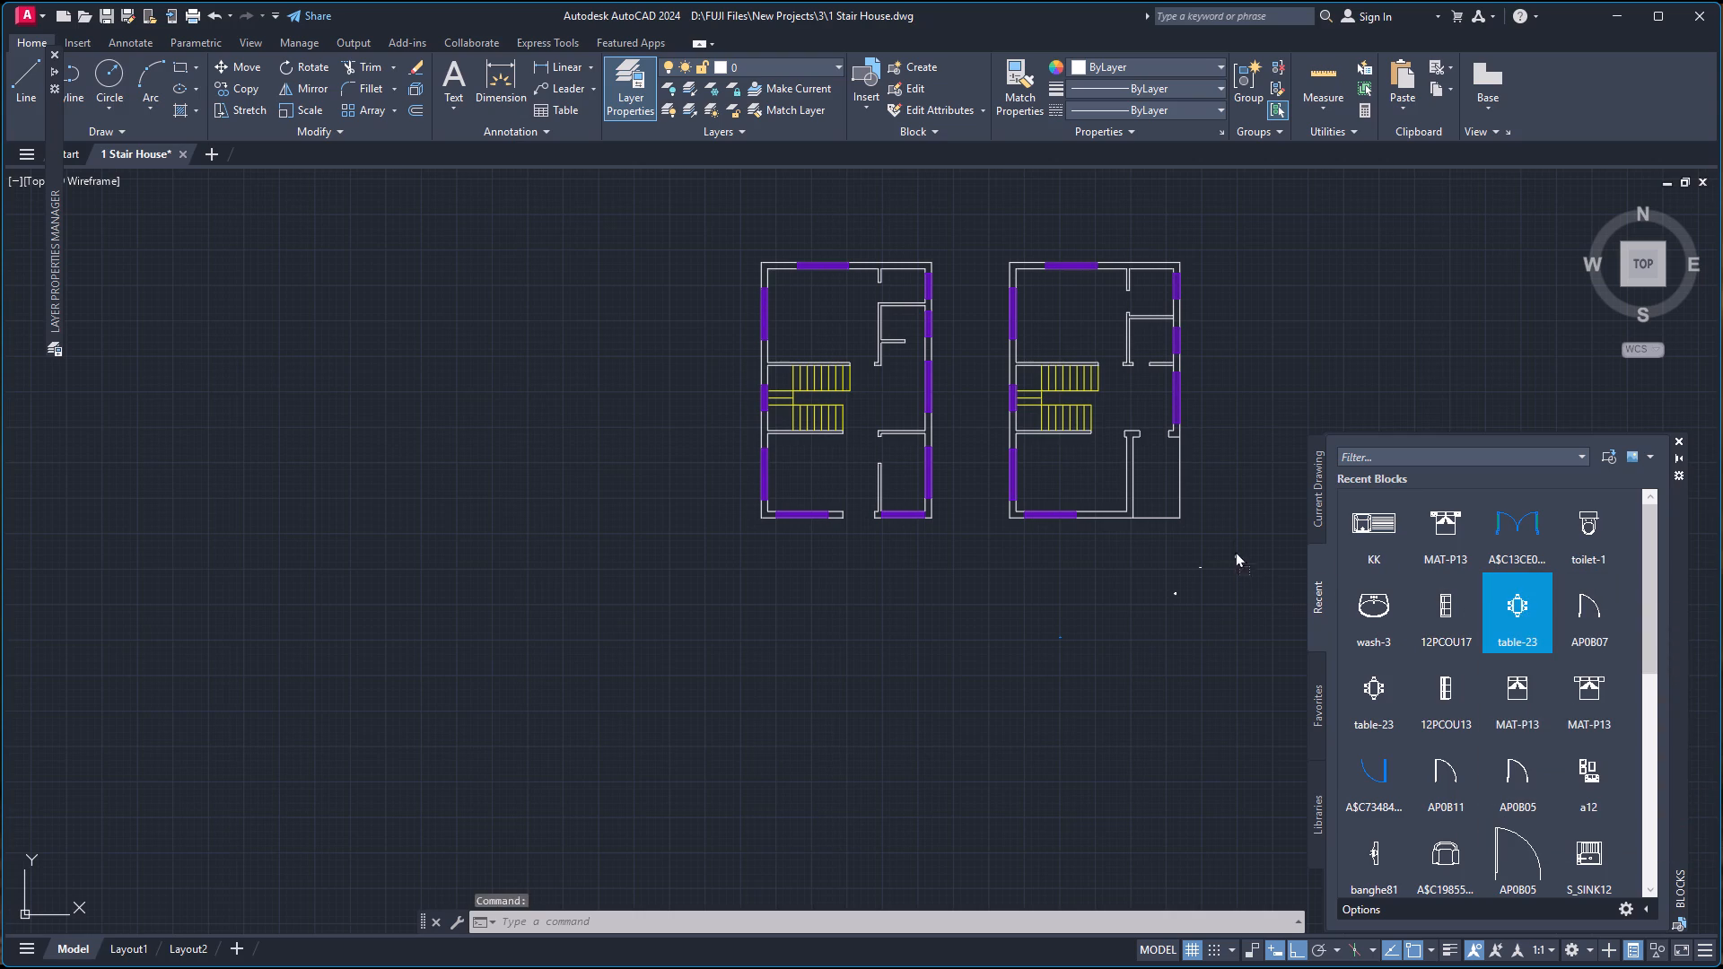
left_click_drag(1235, 551, 1230, 522)
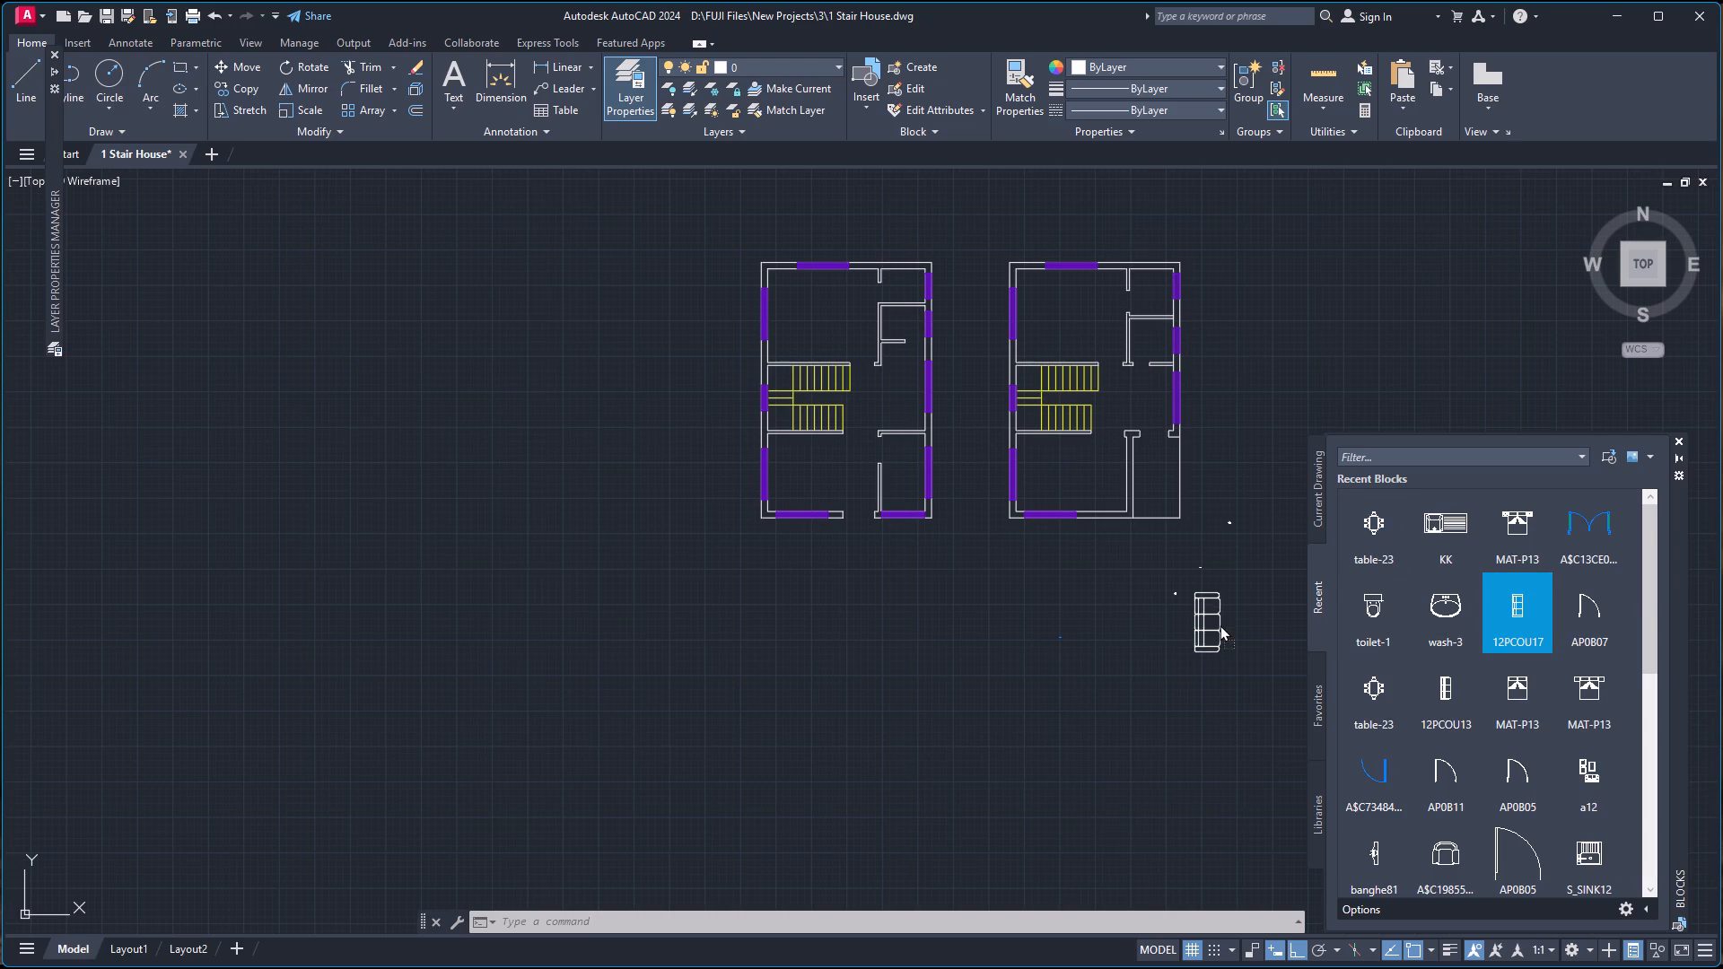
scroll(1491, 805, "down", 1)
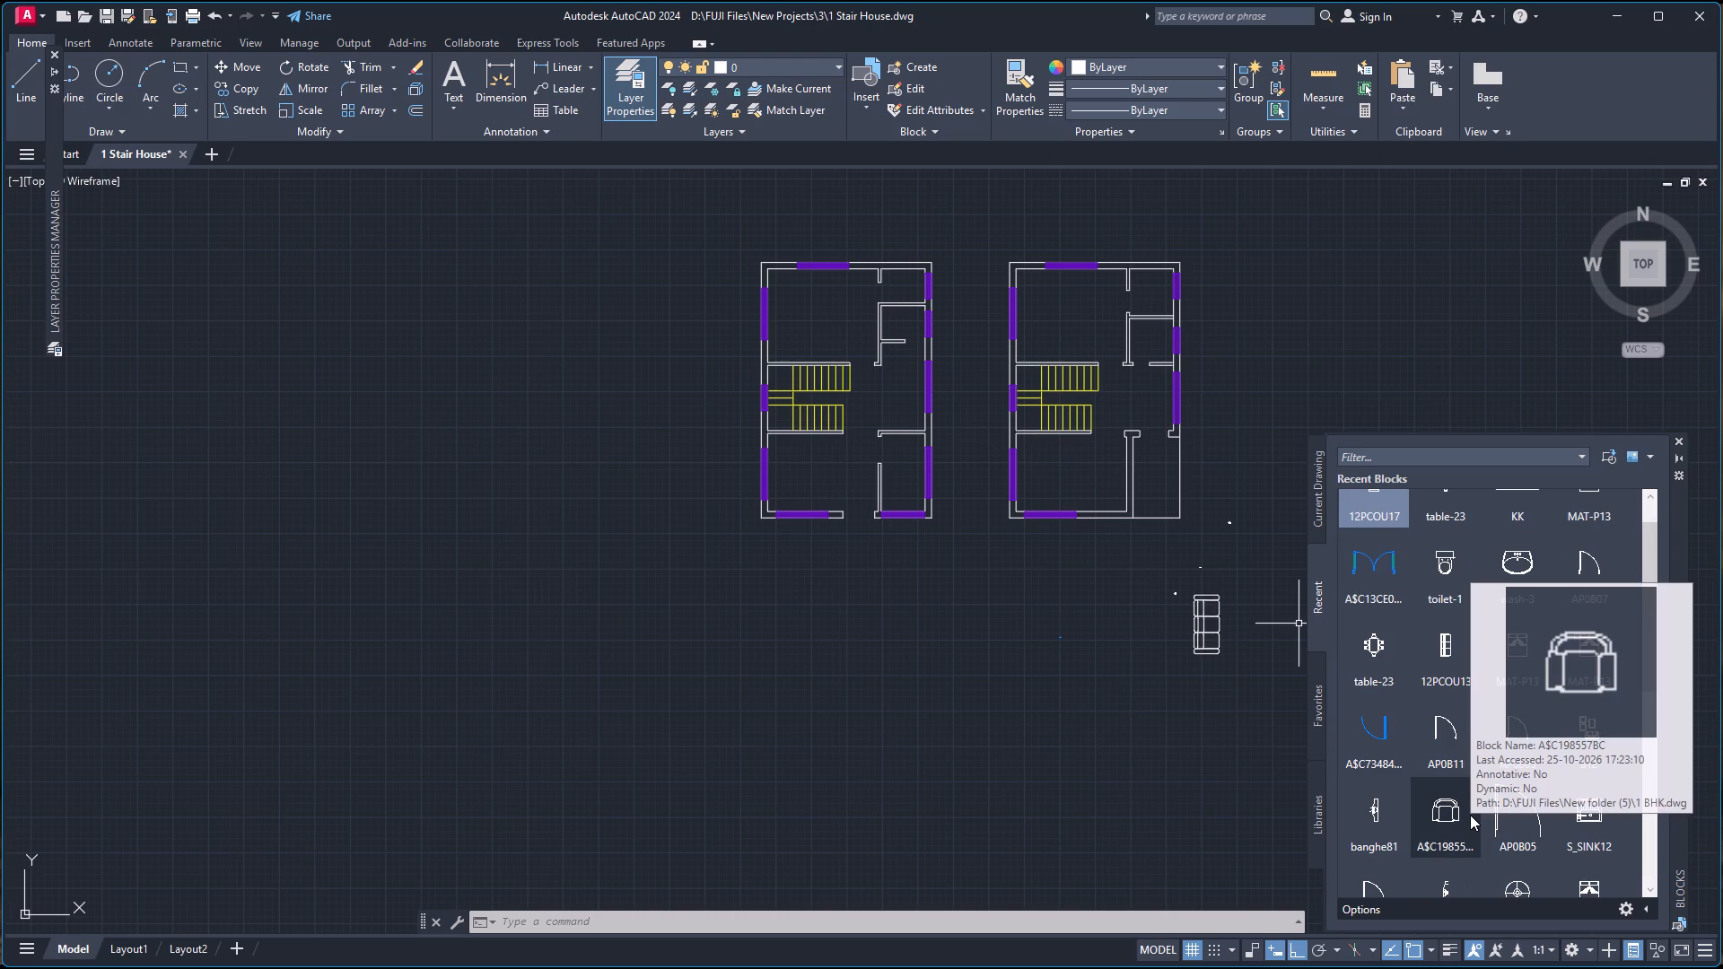
left_click_drag(1469, 815, 1378, 803)
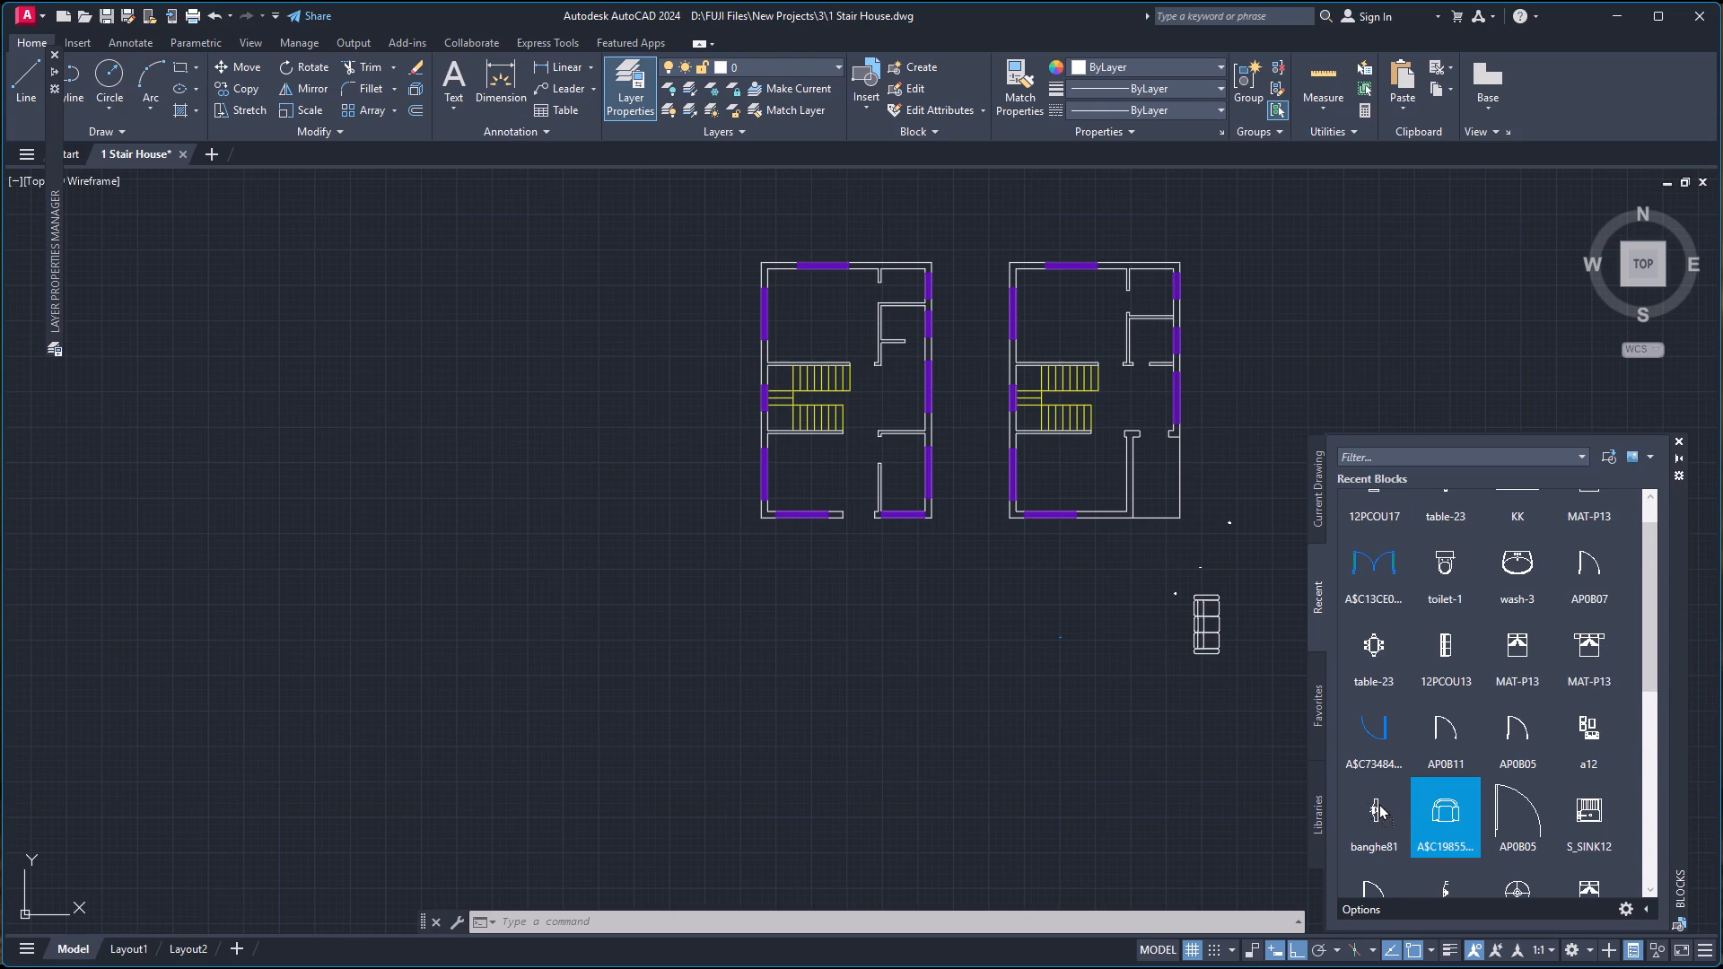
left_click_drag(1378, 803, 1203, 716)
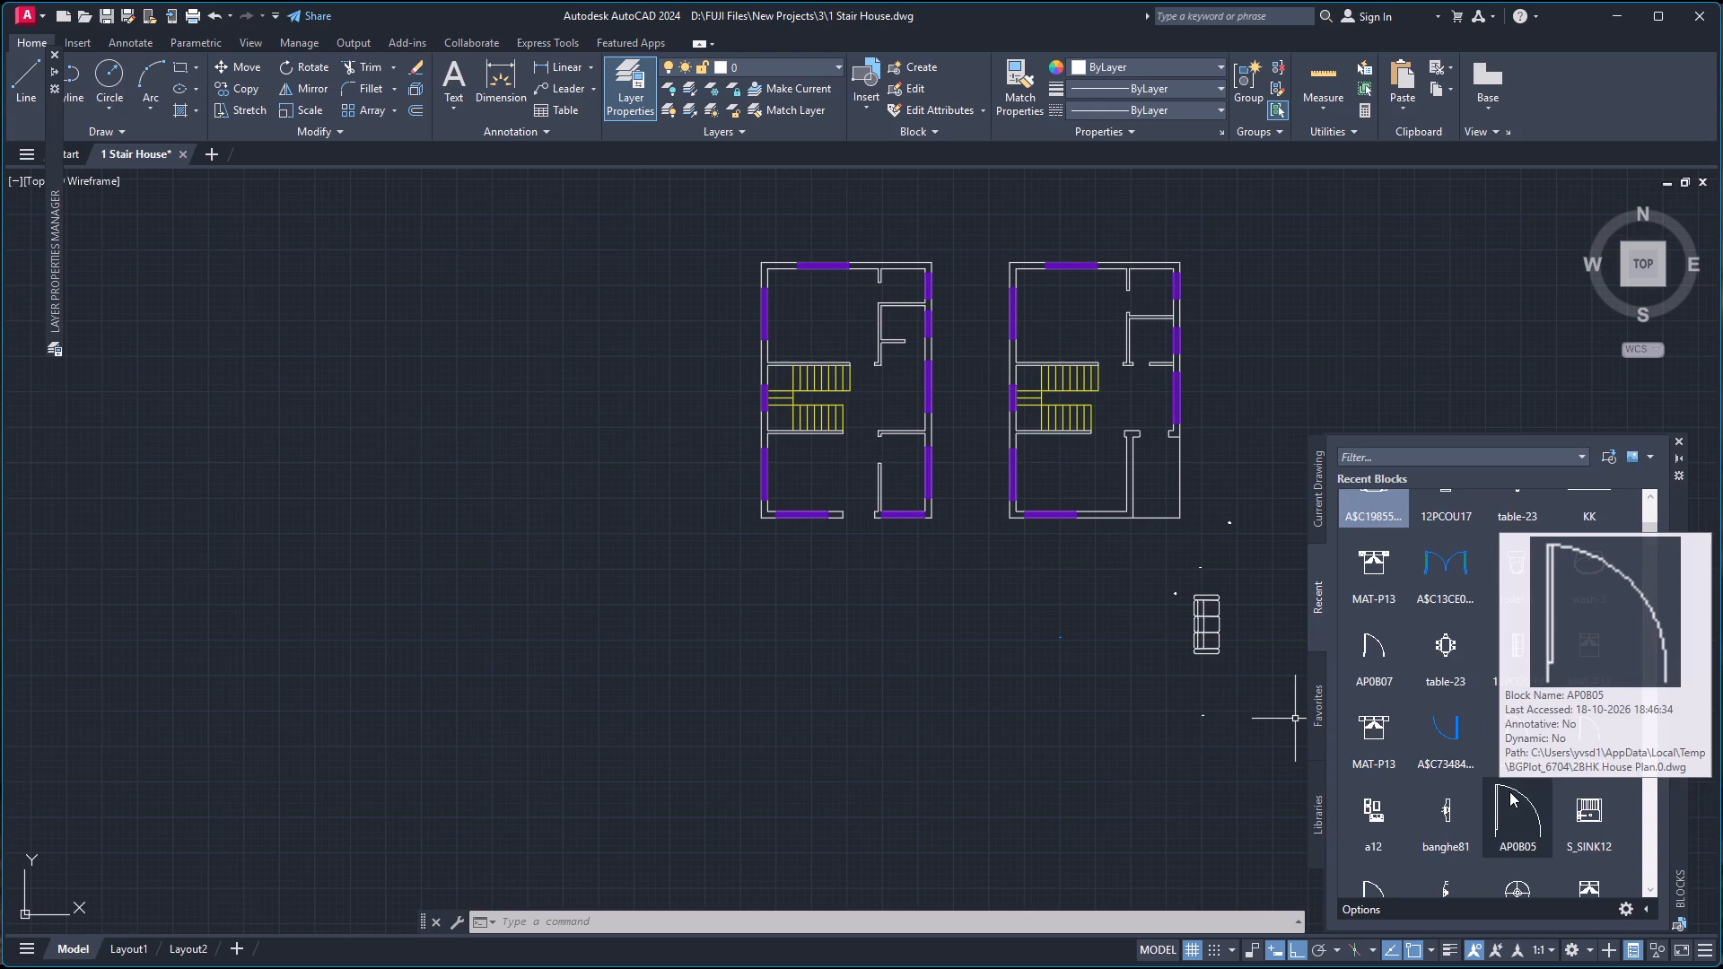
Insert the recent single-door block AP0B05 just east of the duplicate plan and close the block library.
scroll(1509, 791, "down", 1)
left_click_drag(1389, 854, 1114, 720)
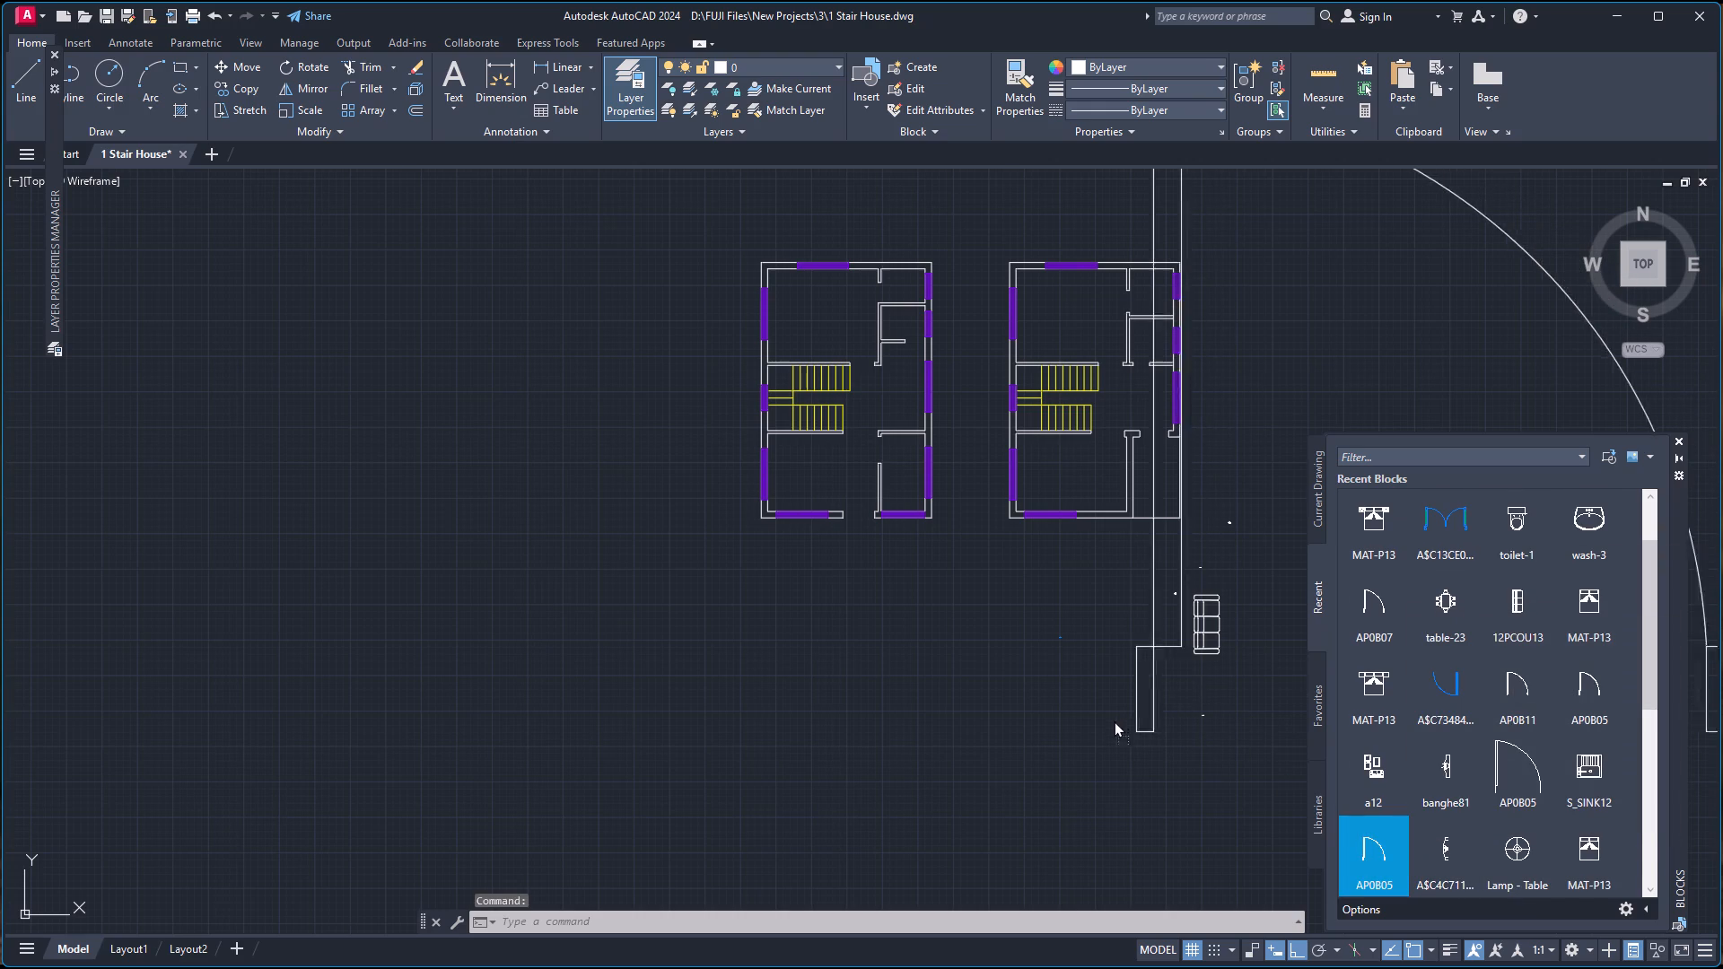
left_click_drag(1114, 720, 1256, 474)
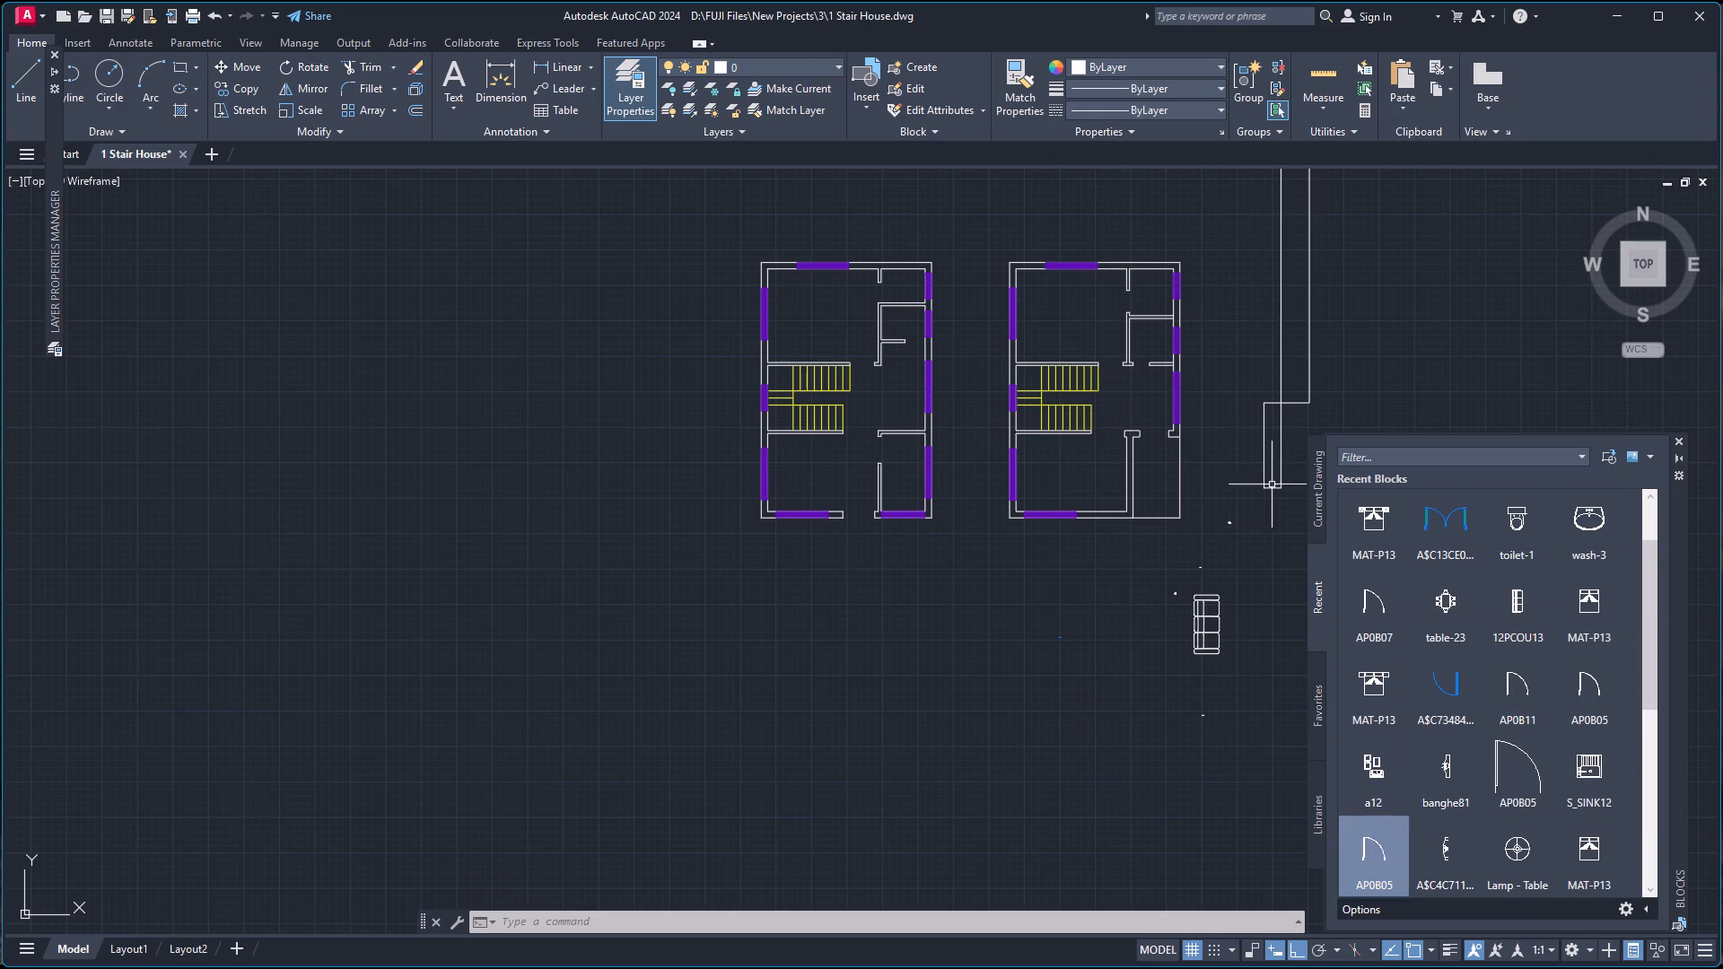
left_click(1676, 442)
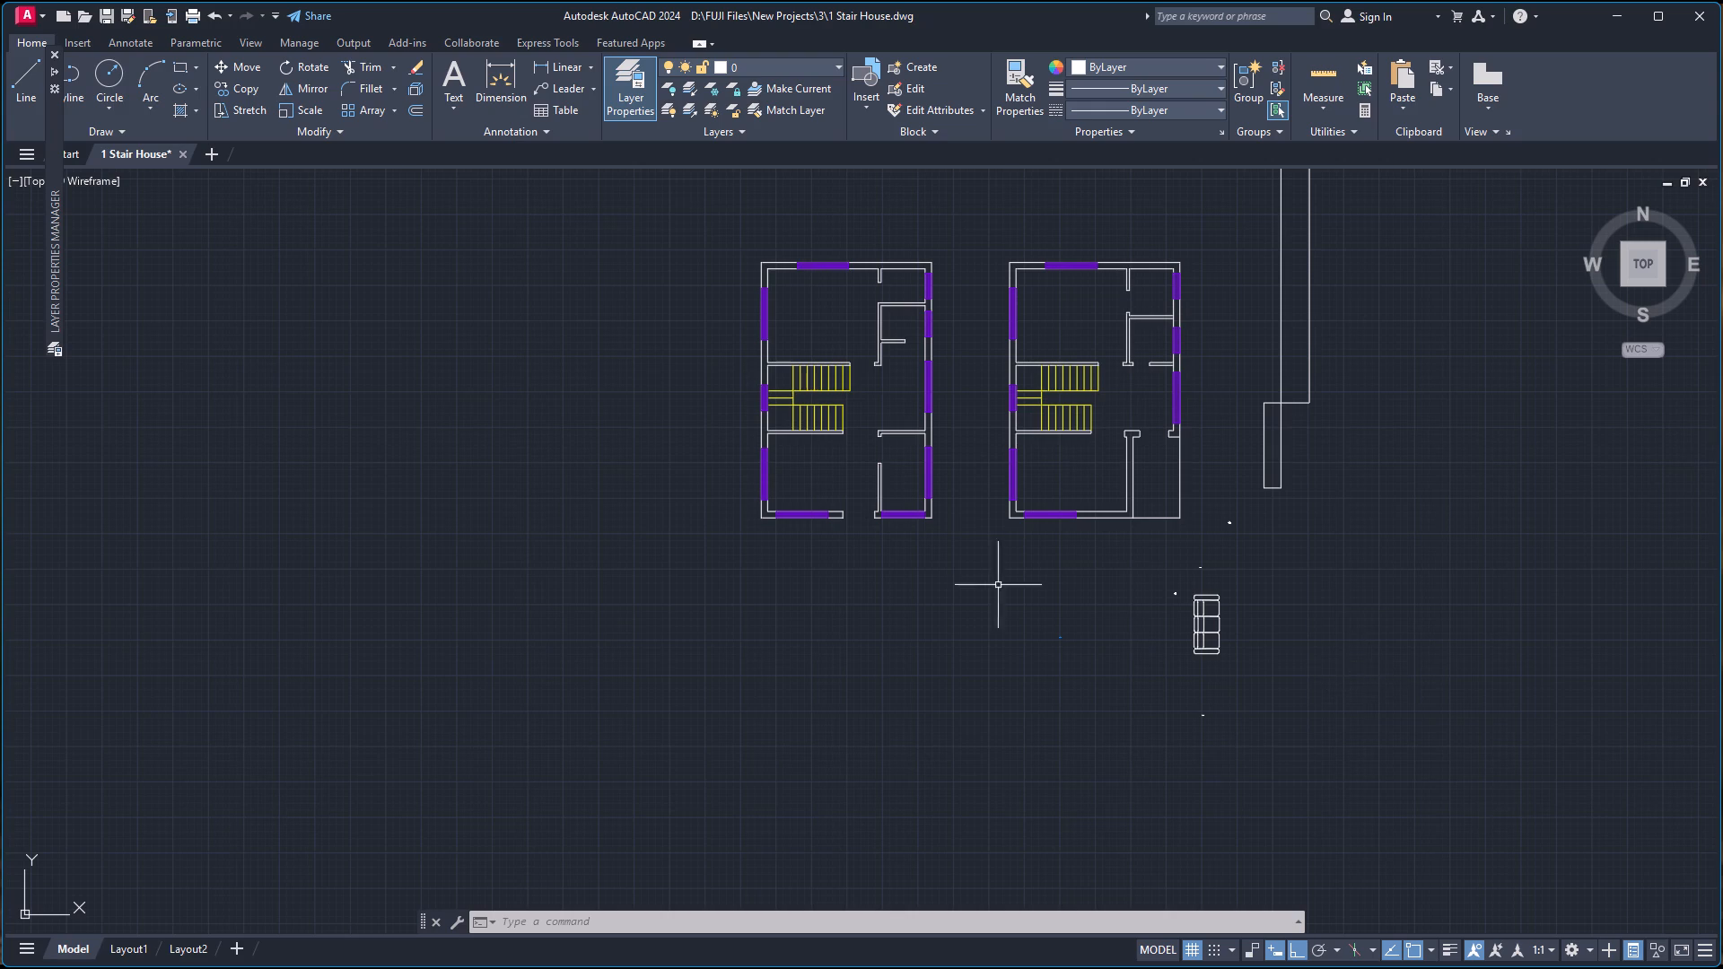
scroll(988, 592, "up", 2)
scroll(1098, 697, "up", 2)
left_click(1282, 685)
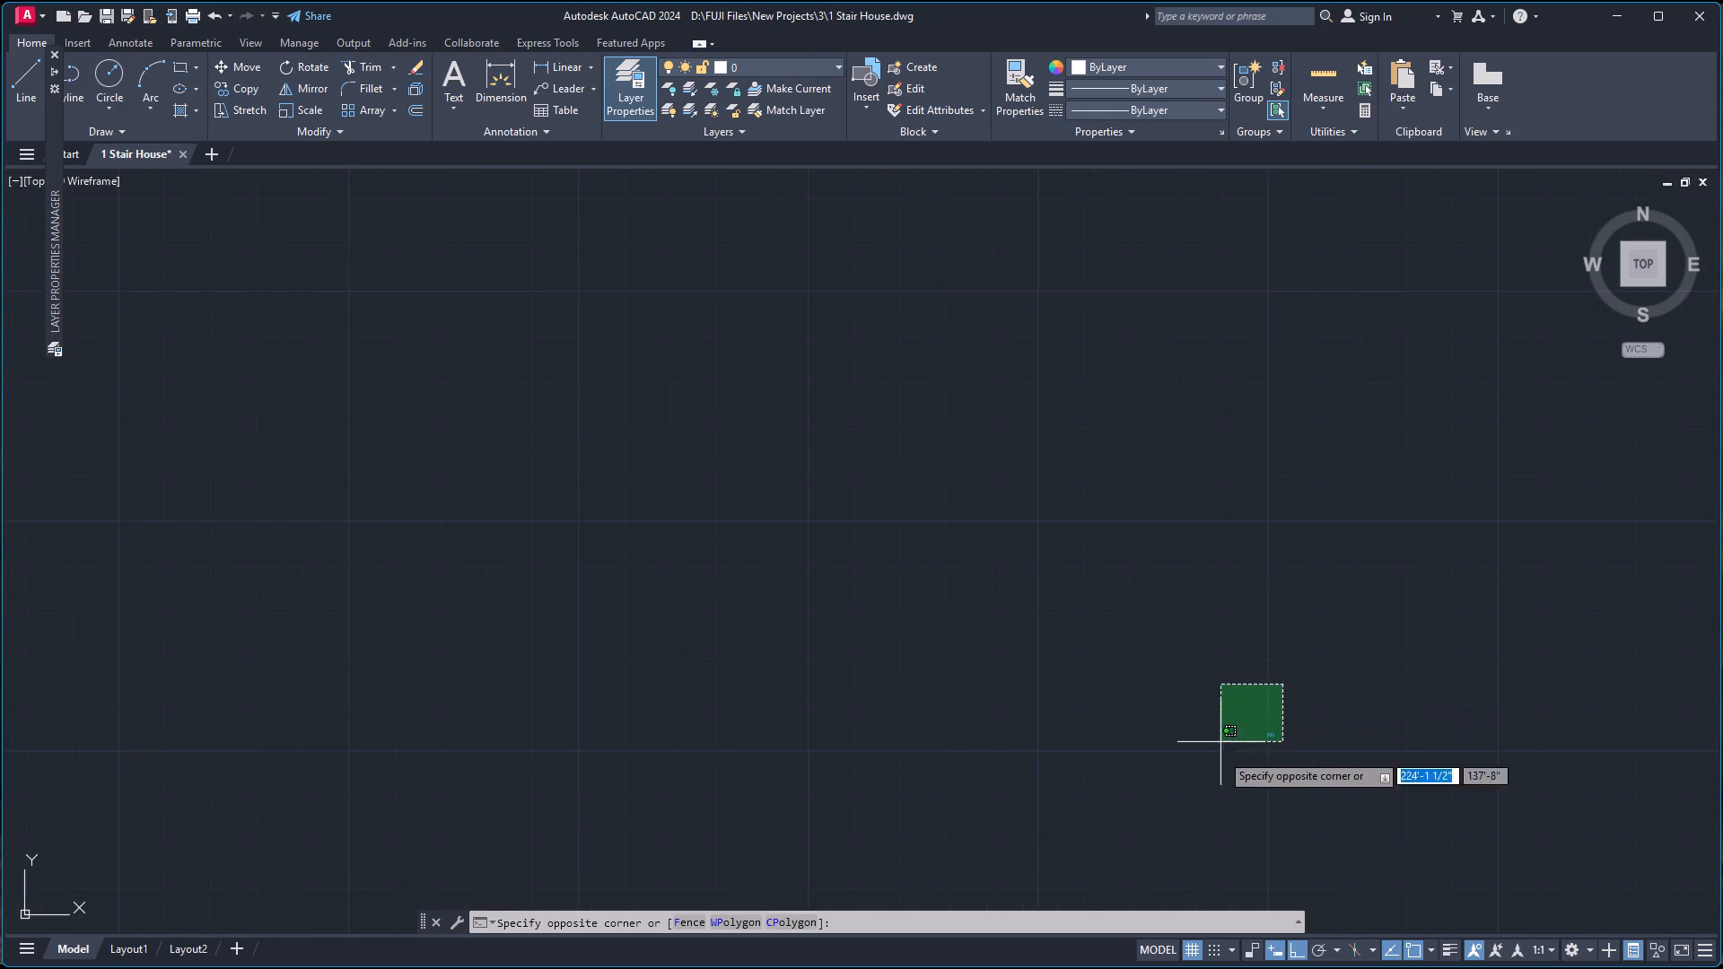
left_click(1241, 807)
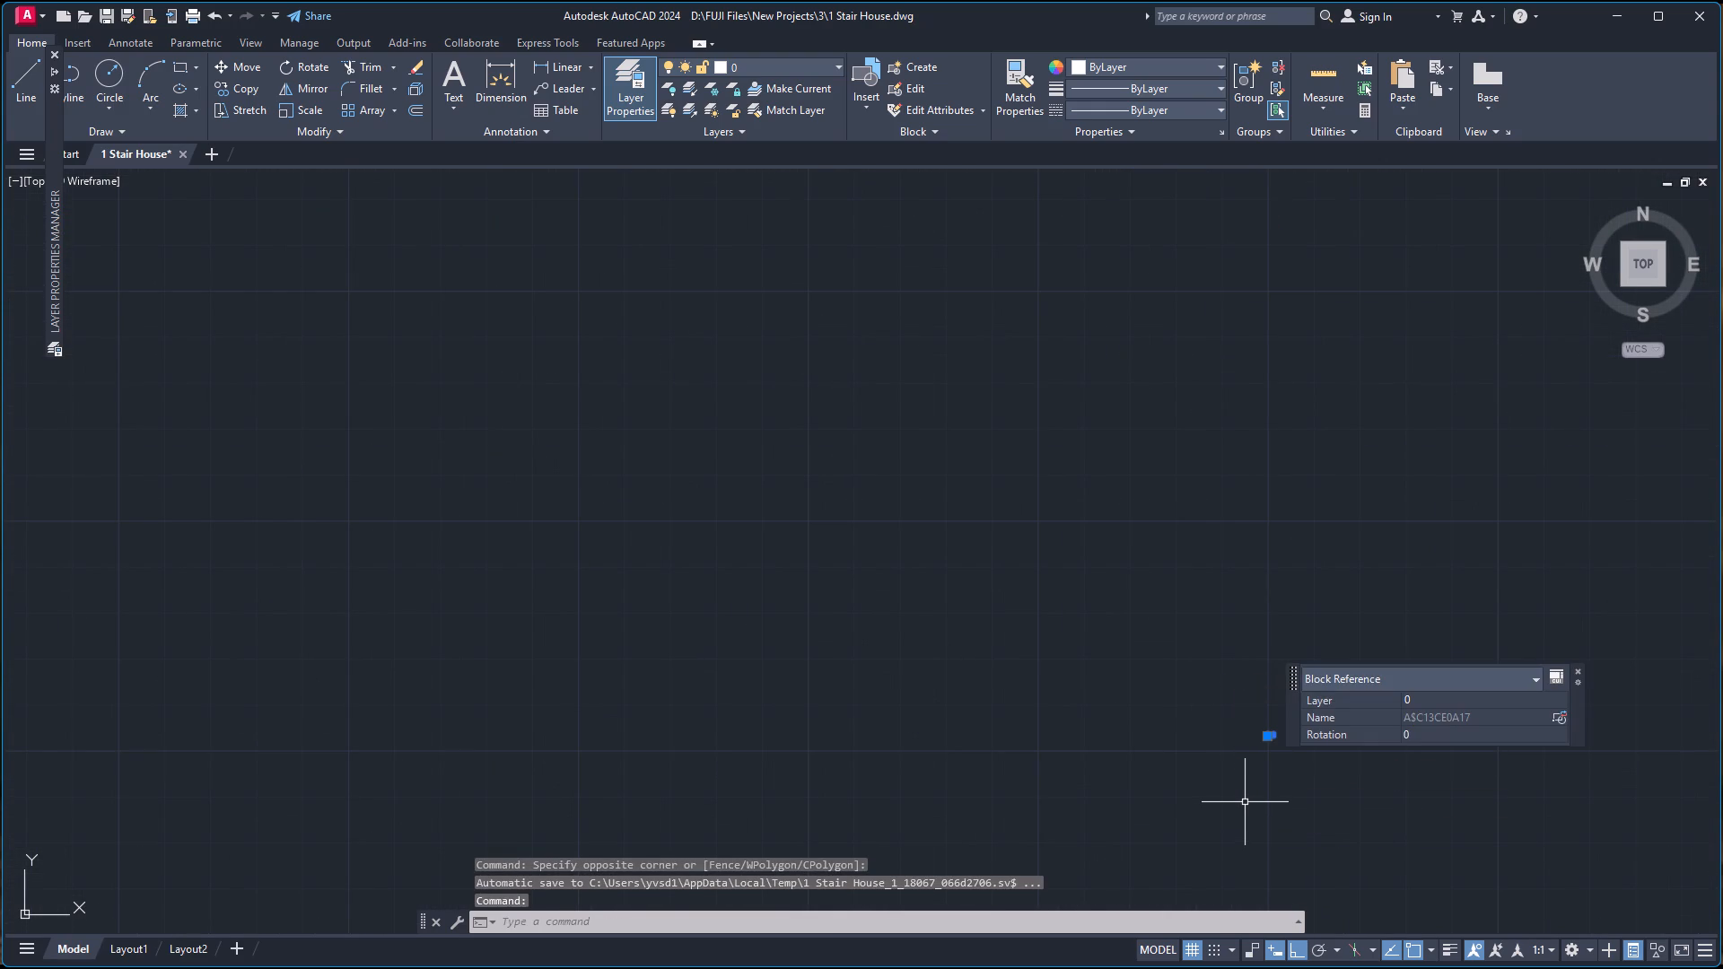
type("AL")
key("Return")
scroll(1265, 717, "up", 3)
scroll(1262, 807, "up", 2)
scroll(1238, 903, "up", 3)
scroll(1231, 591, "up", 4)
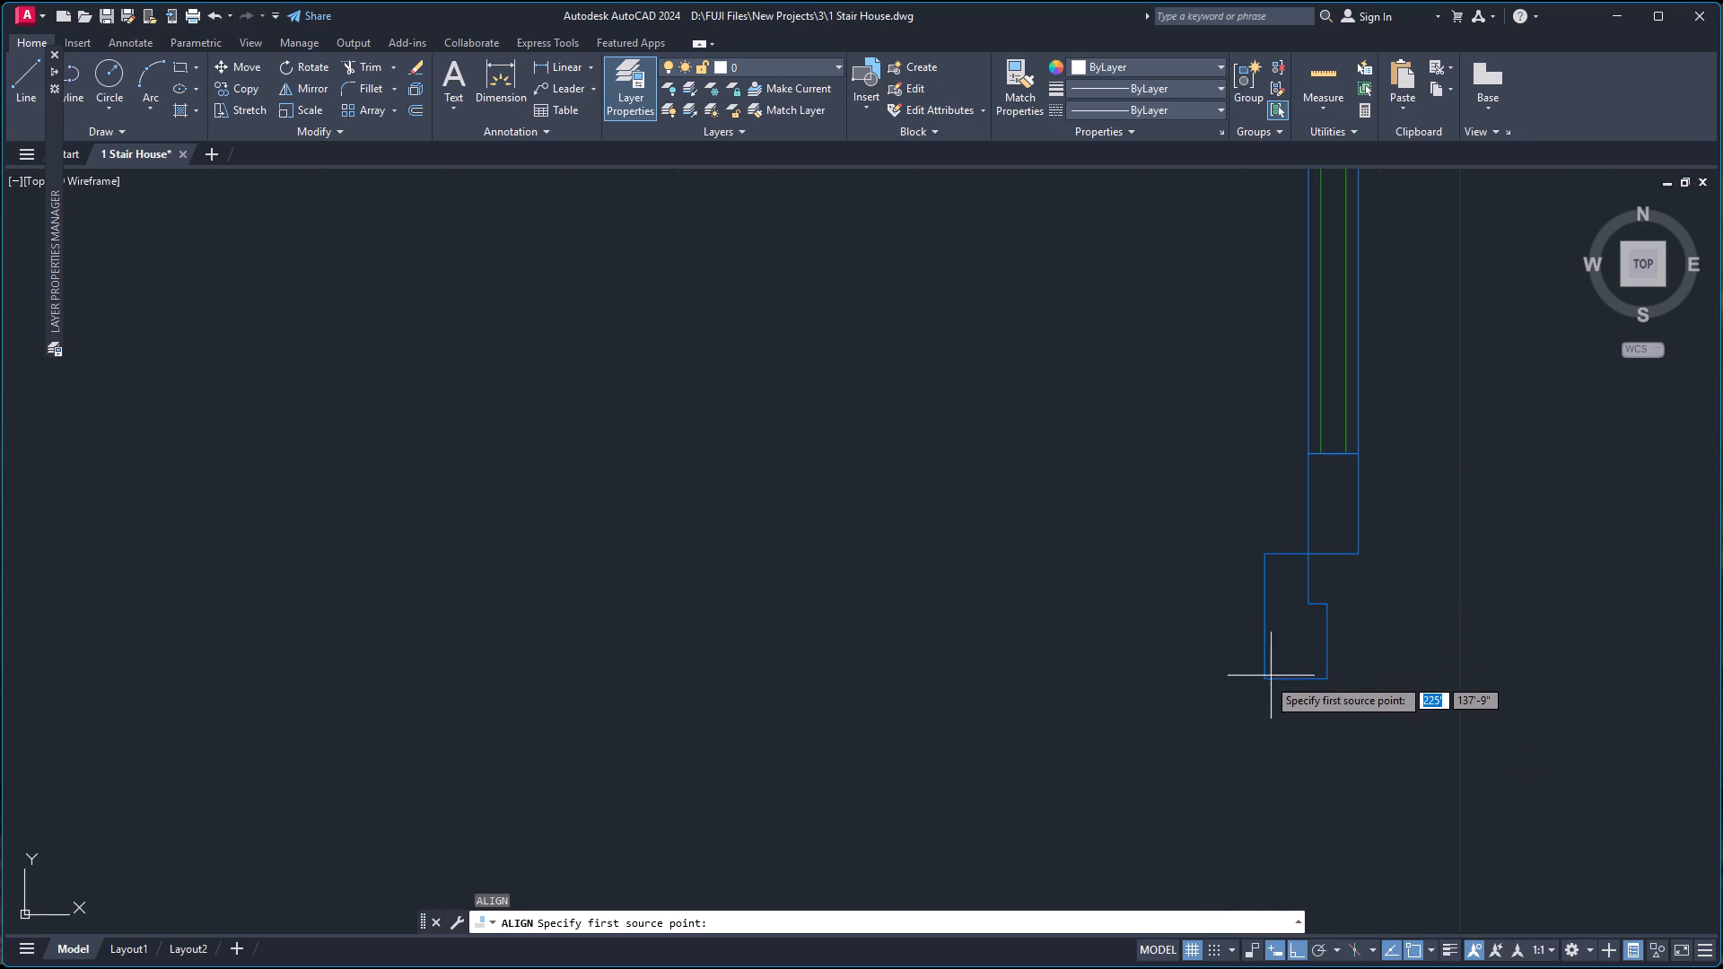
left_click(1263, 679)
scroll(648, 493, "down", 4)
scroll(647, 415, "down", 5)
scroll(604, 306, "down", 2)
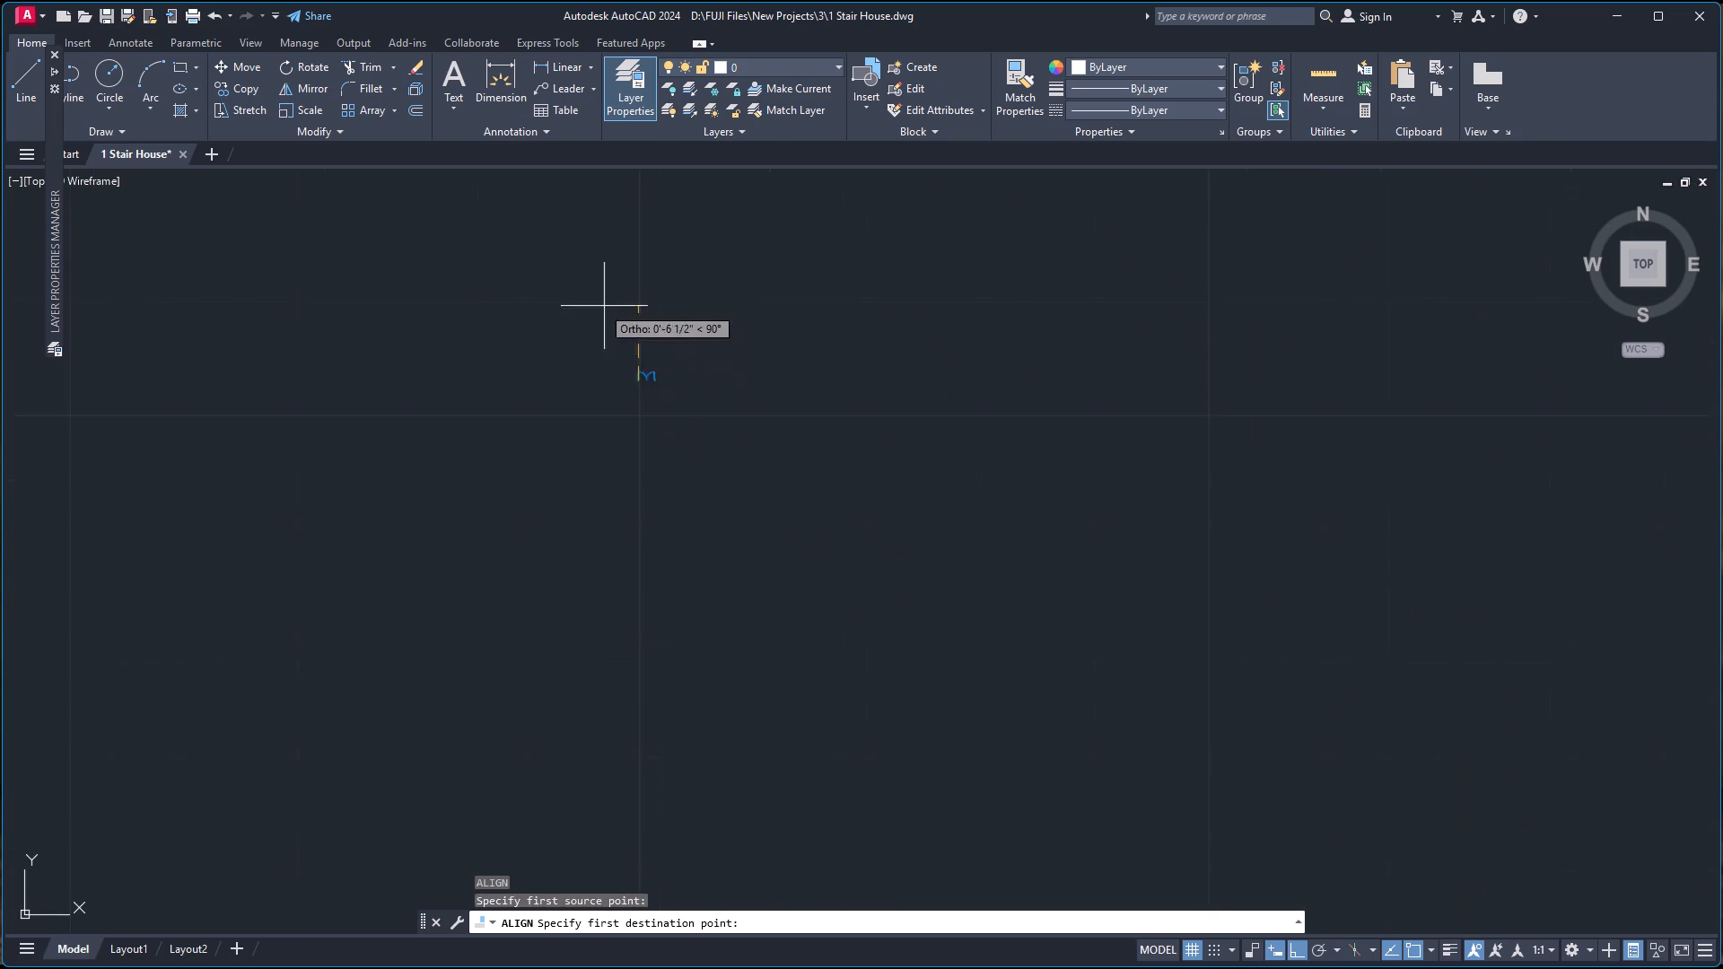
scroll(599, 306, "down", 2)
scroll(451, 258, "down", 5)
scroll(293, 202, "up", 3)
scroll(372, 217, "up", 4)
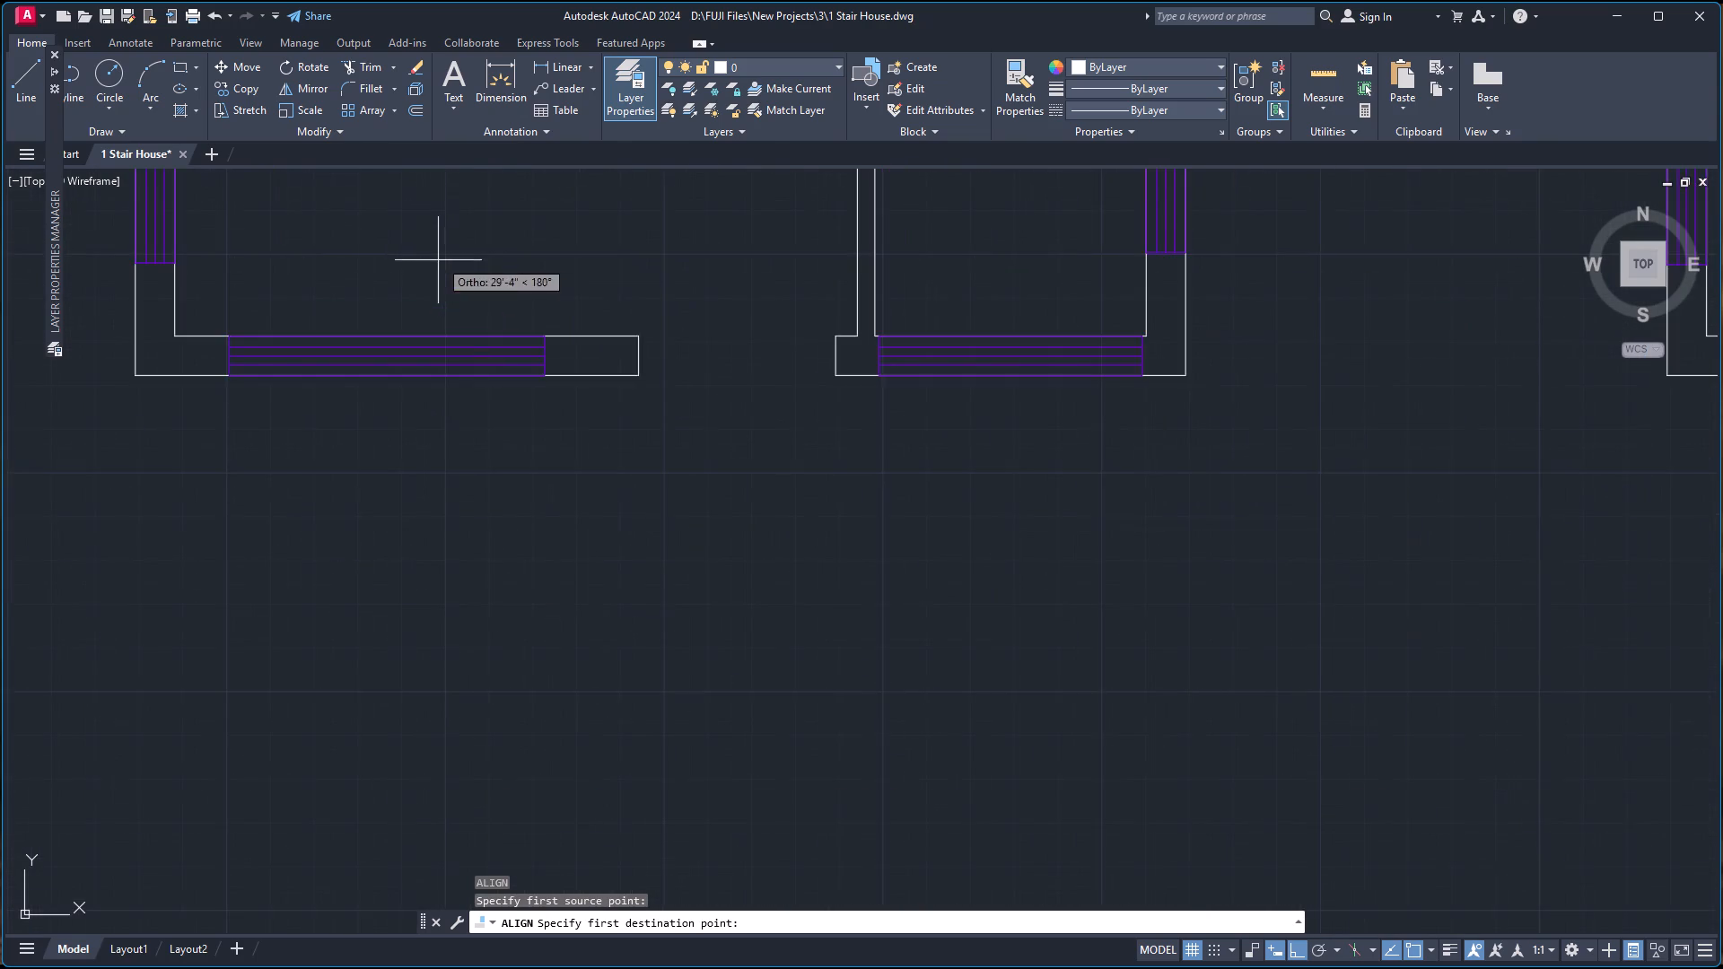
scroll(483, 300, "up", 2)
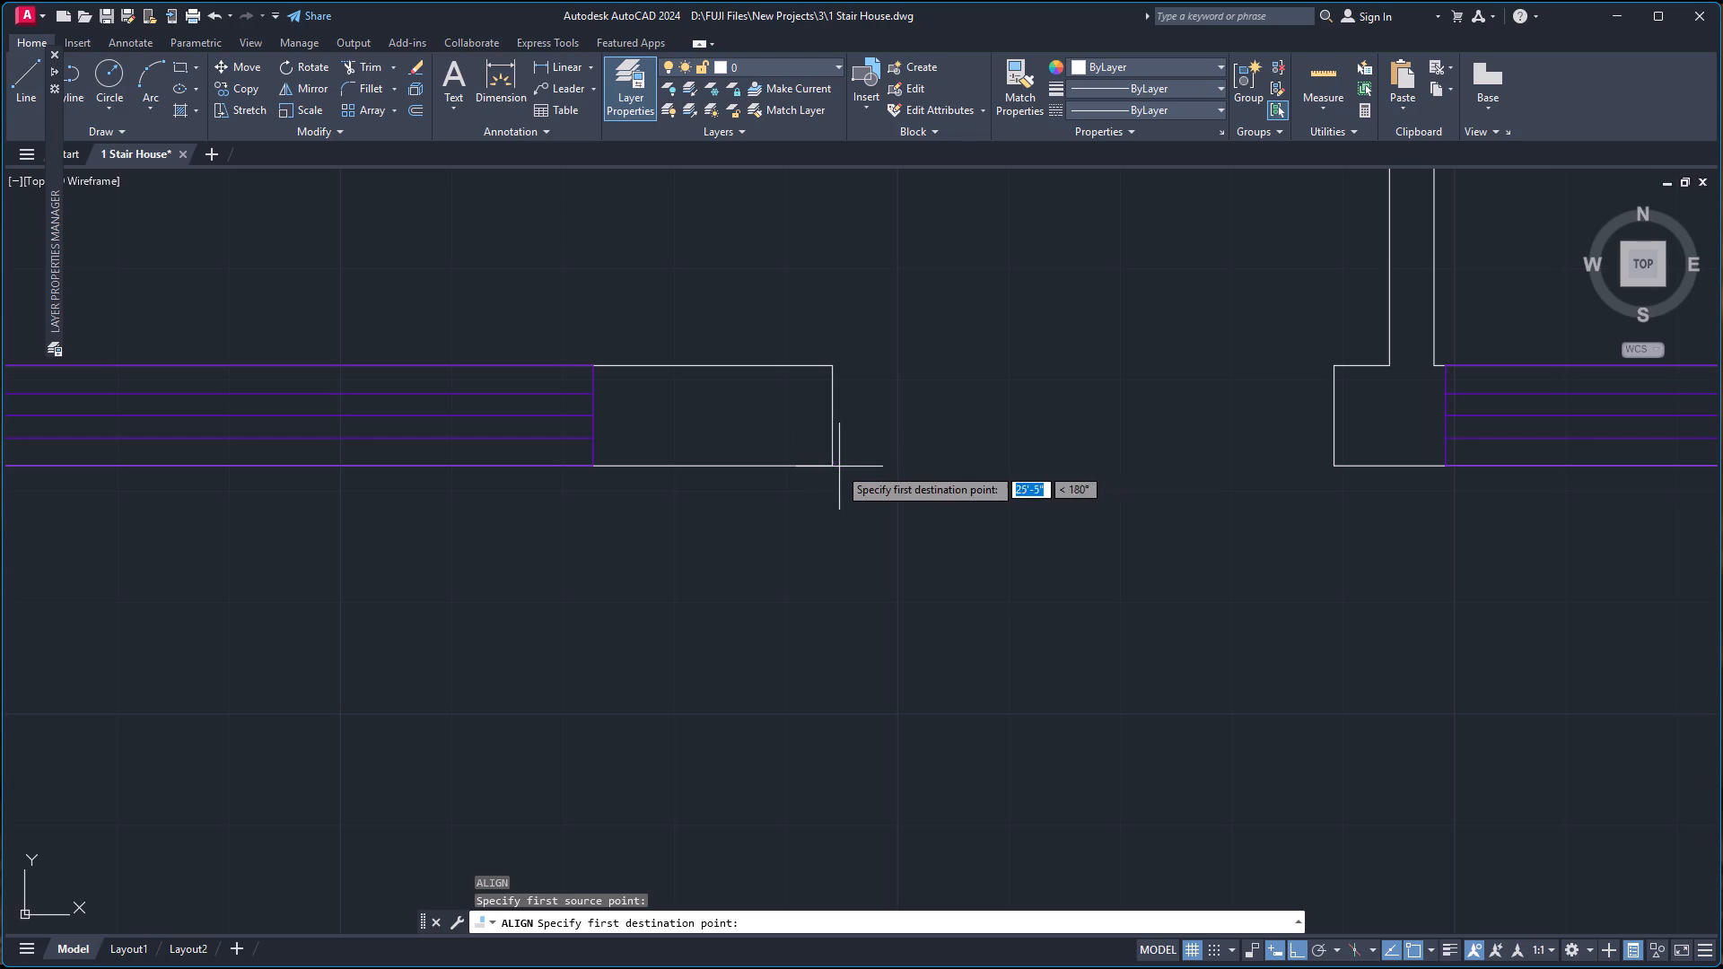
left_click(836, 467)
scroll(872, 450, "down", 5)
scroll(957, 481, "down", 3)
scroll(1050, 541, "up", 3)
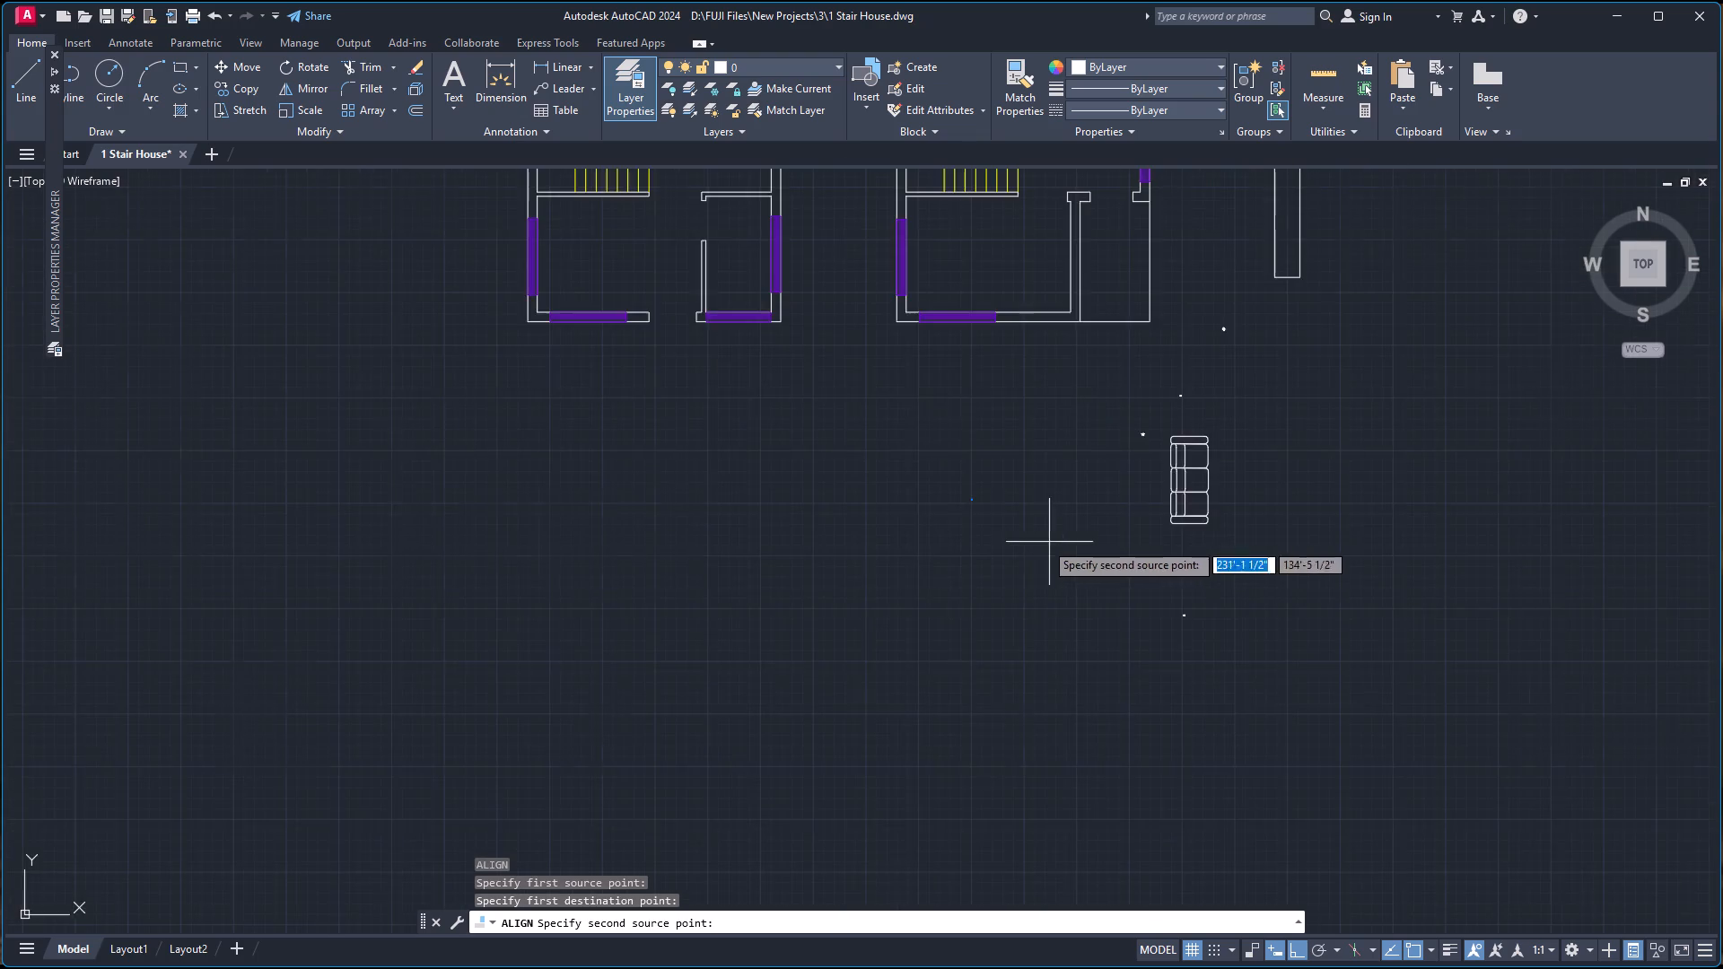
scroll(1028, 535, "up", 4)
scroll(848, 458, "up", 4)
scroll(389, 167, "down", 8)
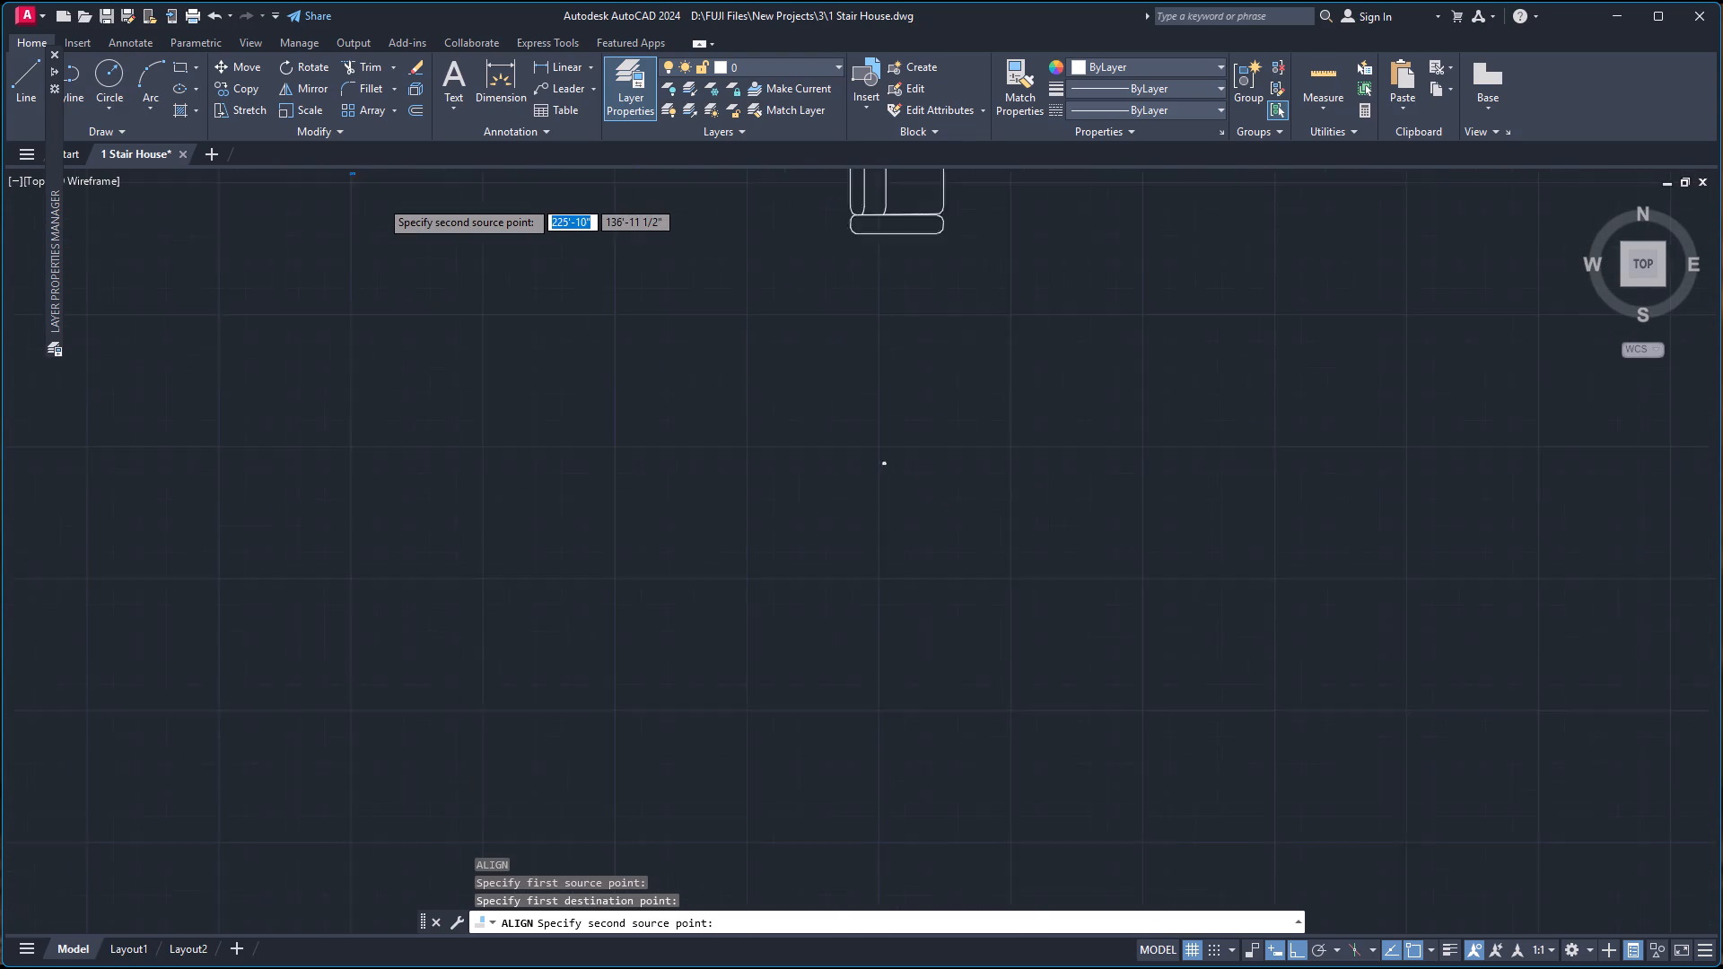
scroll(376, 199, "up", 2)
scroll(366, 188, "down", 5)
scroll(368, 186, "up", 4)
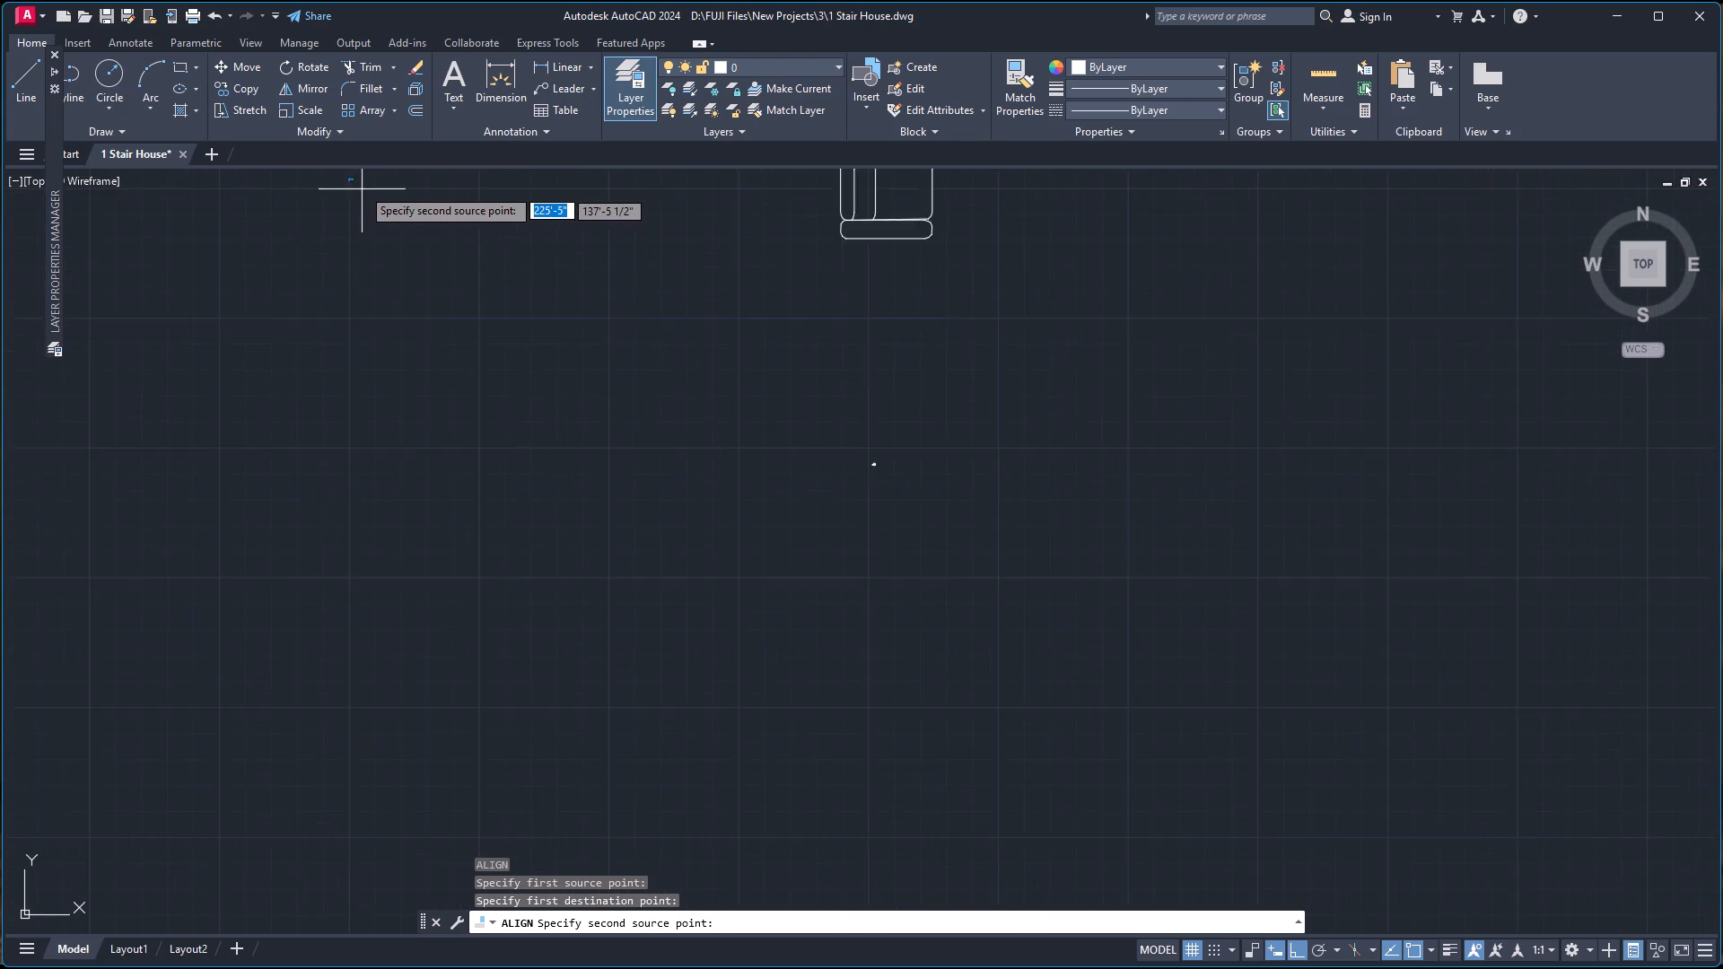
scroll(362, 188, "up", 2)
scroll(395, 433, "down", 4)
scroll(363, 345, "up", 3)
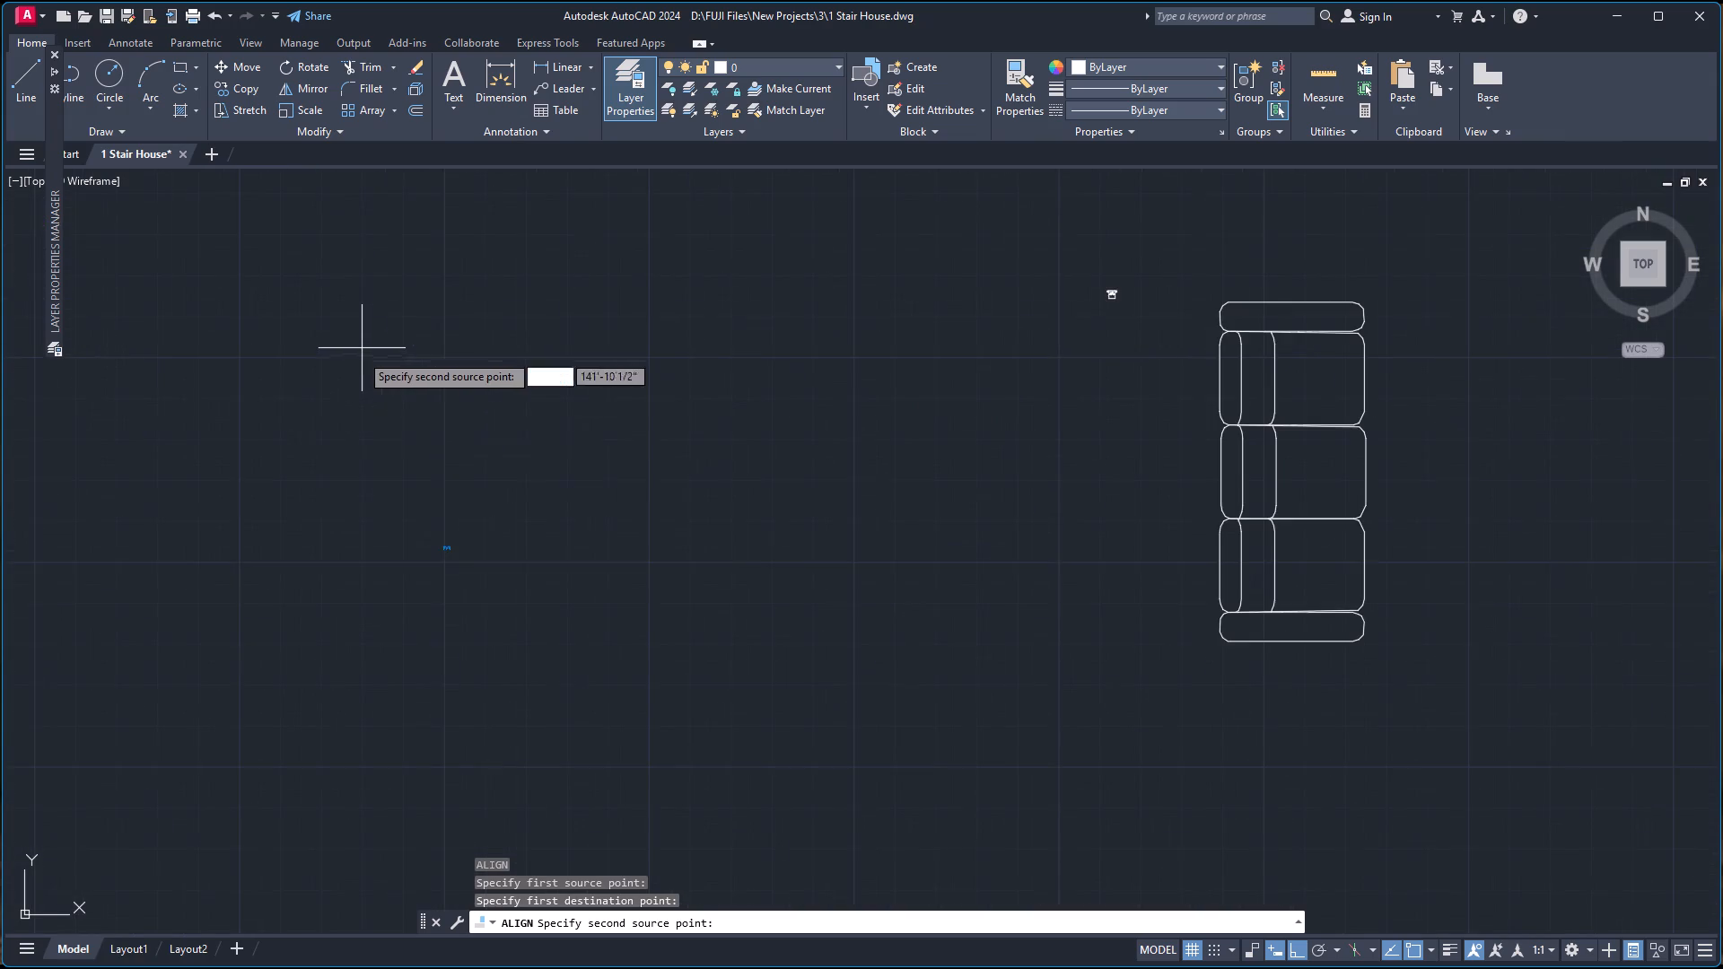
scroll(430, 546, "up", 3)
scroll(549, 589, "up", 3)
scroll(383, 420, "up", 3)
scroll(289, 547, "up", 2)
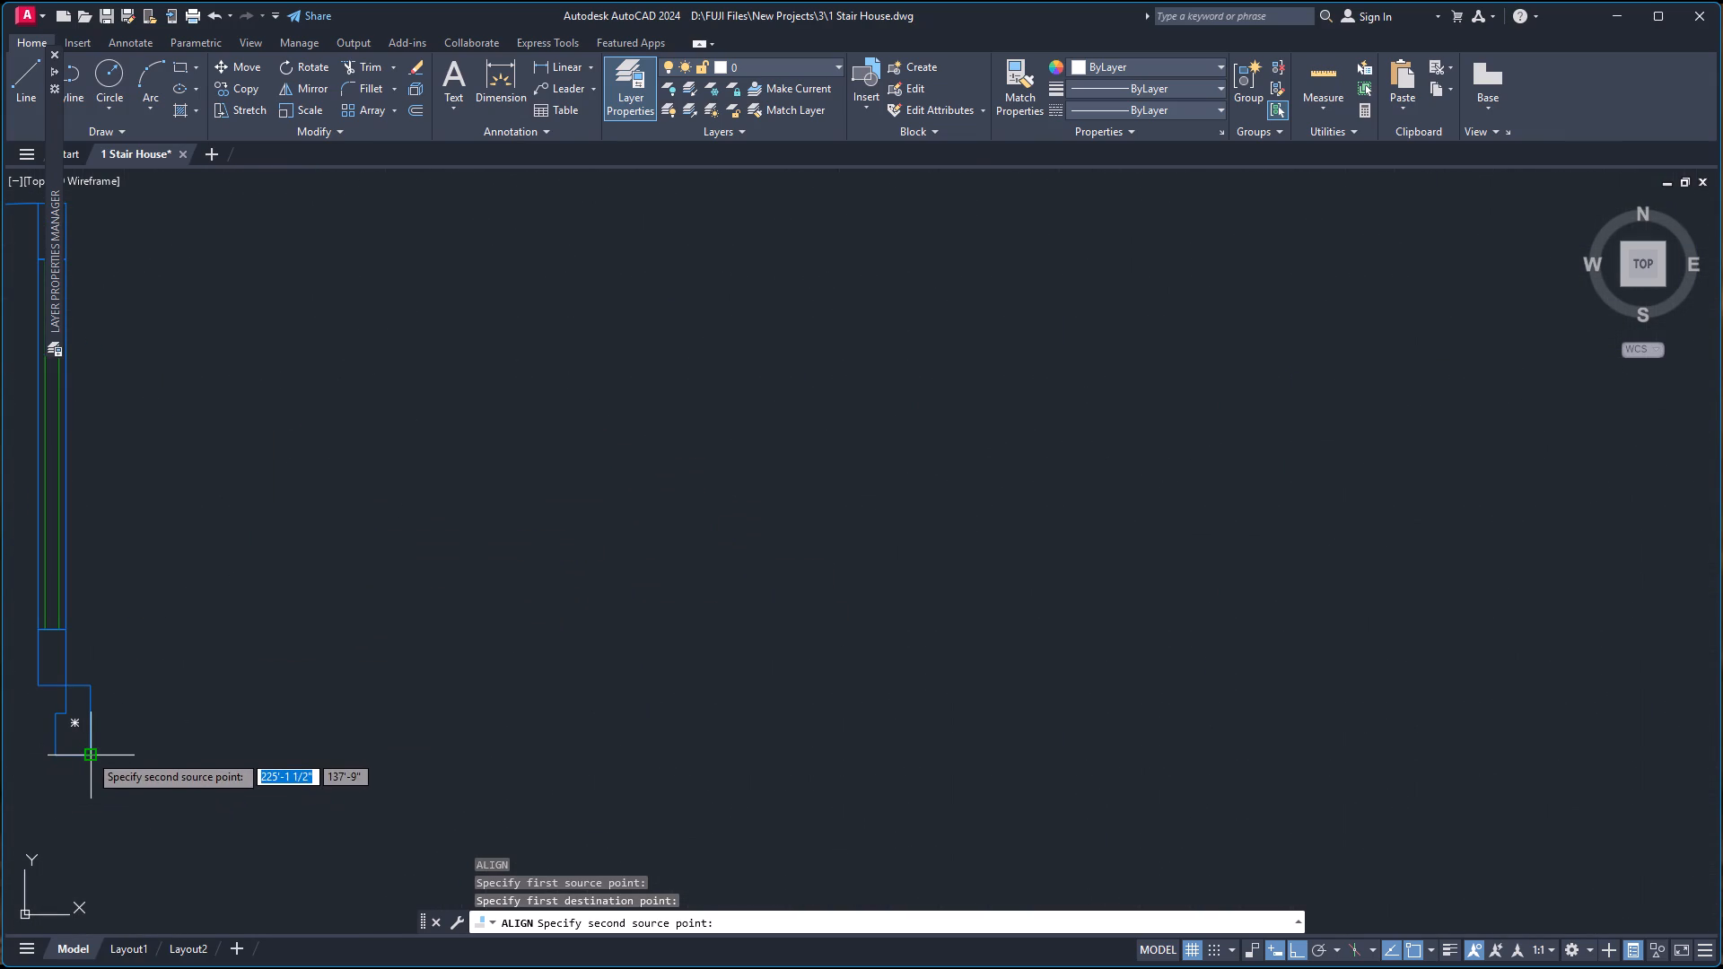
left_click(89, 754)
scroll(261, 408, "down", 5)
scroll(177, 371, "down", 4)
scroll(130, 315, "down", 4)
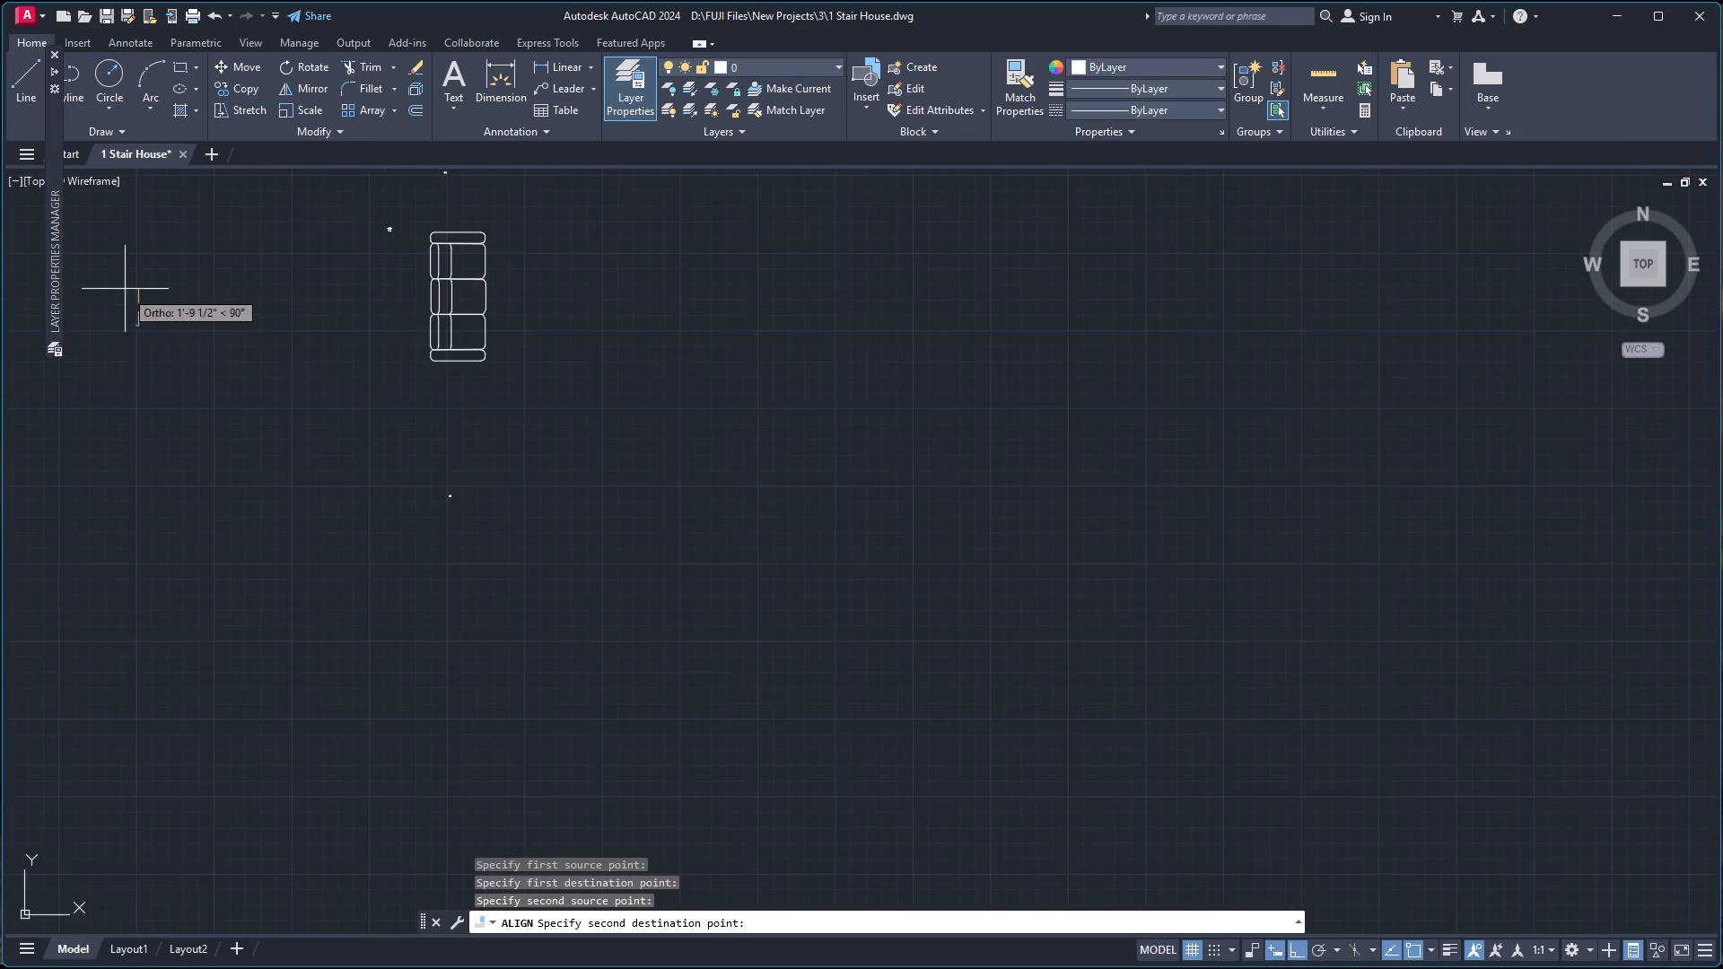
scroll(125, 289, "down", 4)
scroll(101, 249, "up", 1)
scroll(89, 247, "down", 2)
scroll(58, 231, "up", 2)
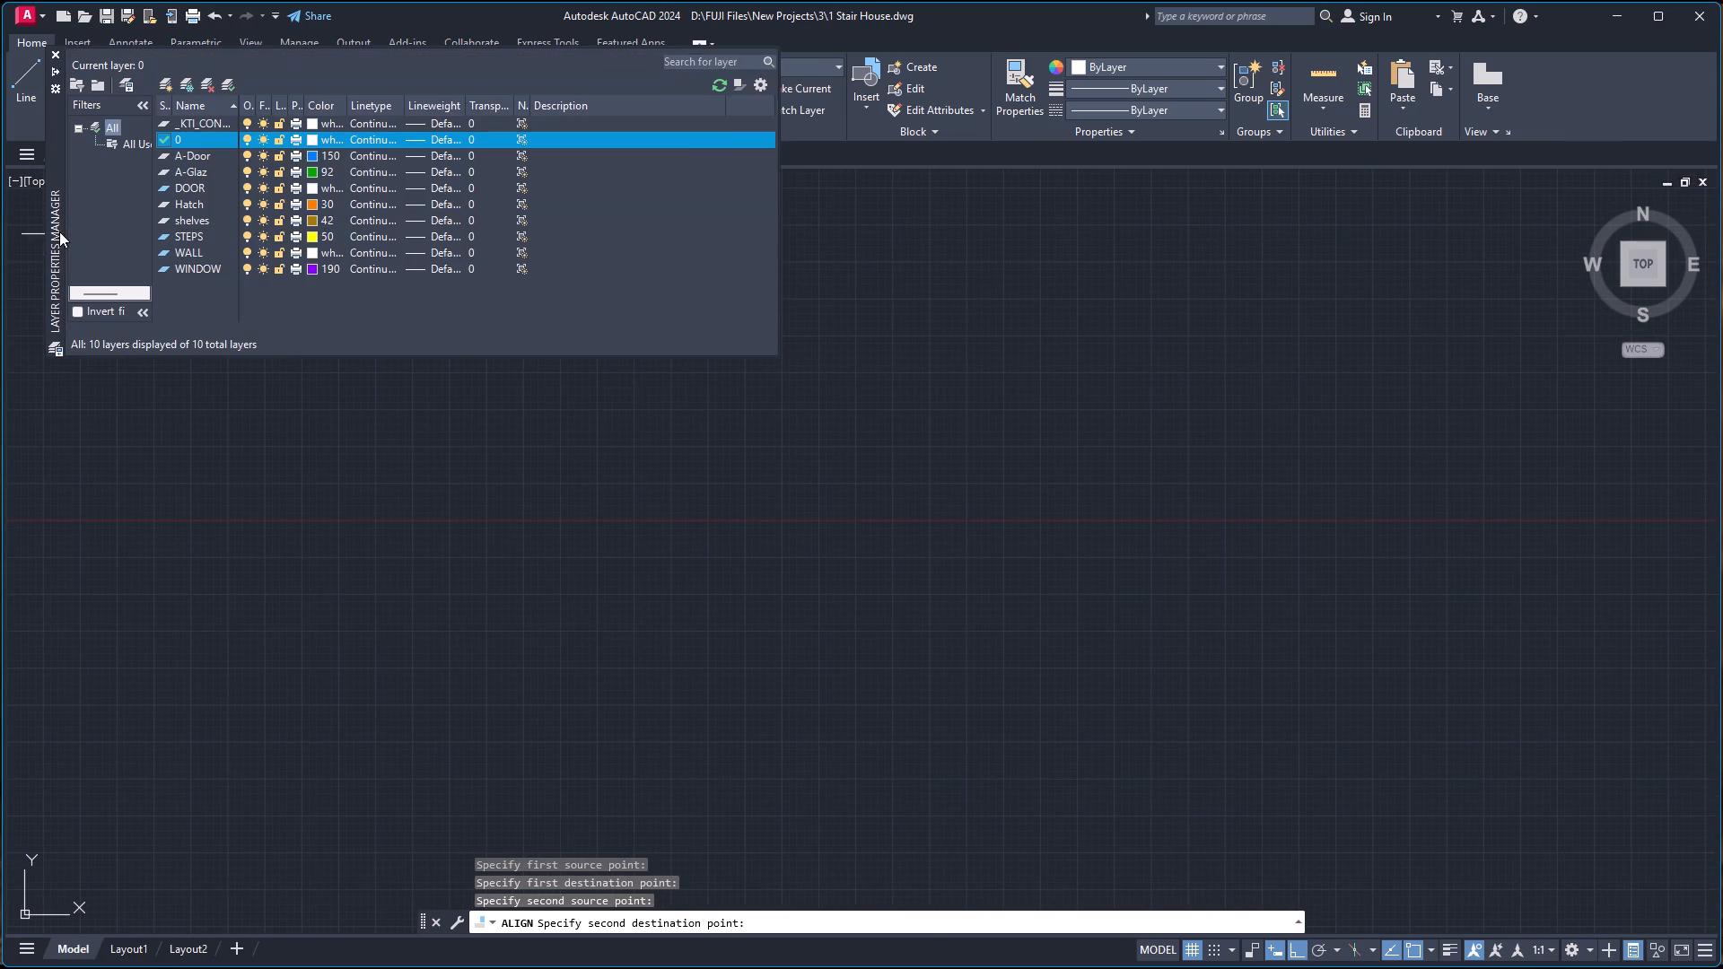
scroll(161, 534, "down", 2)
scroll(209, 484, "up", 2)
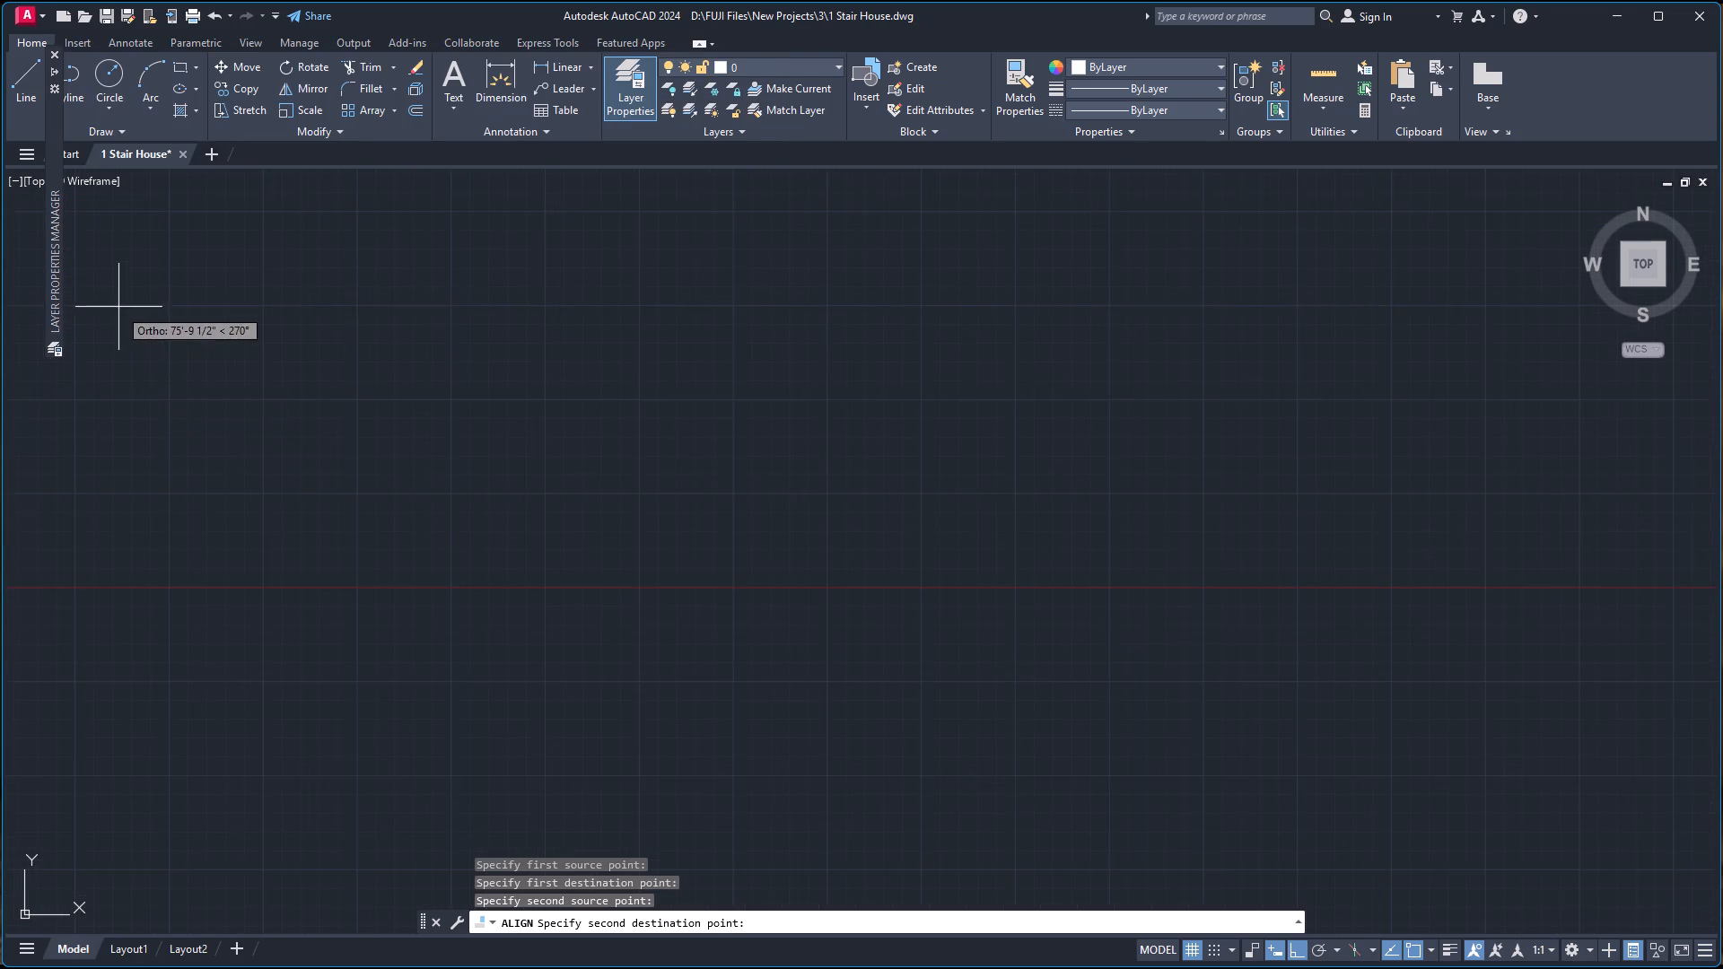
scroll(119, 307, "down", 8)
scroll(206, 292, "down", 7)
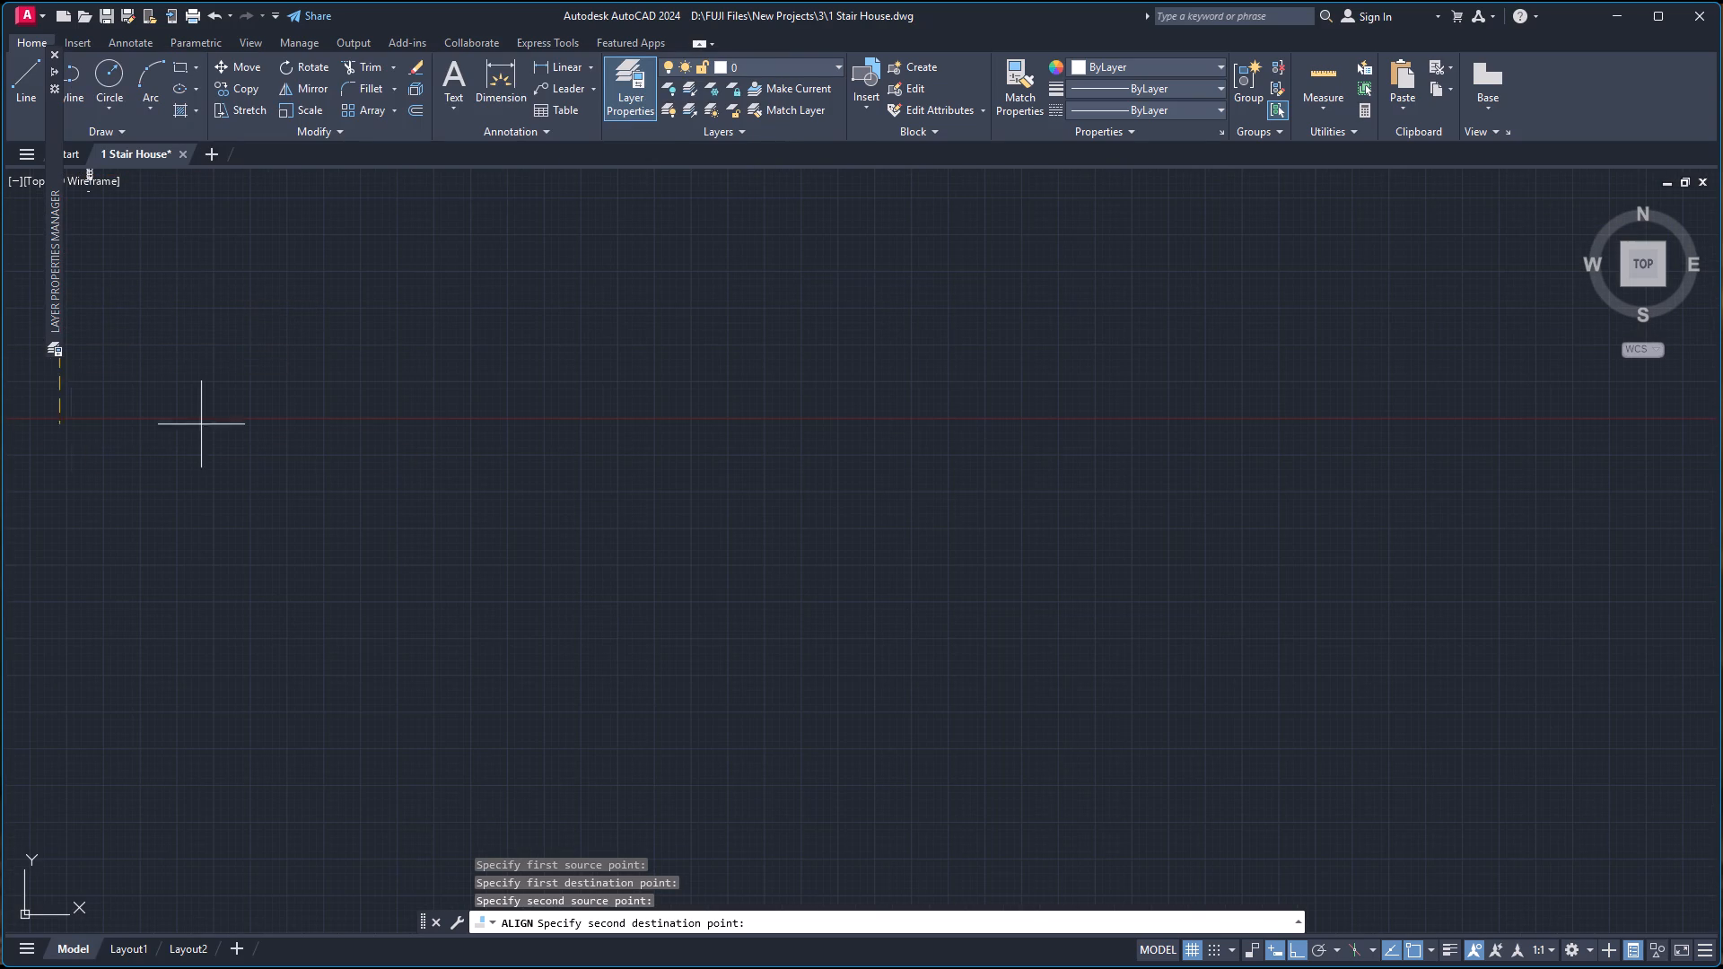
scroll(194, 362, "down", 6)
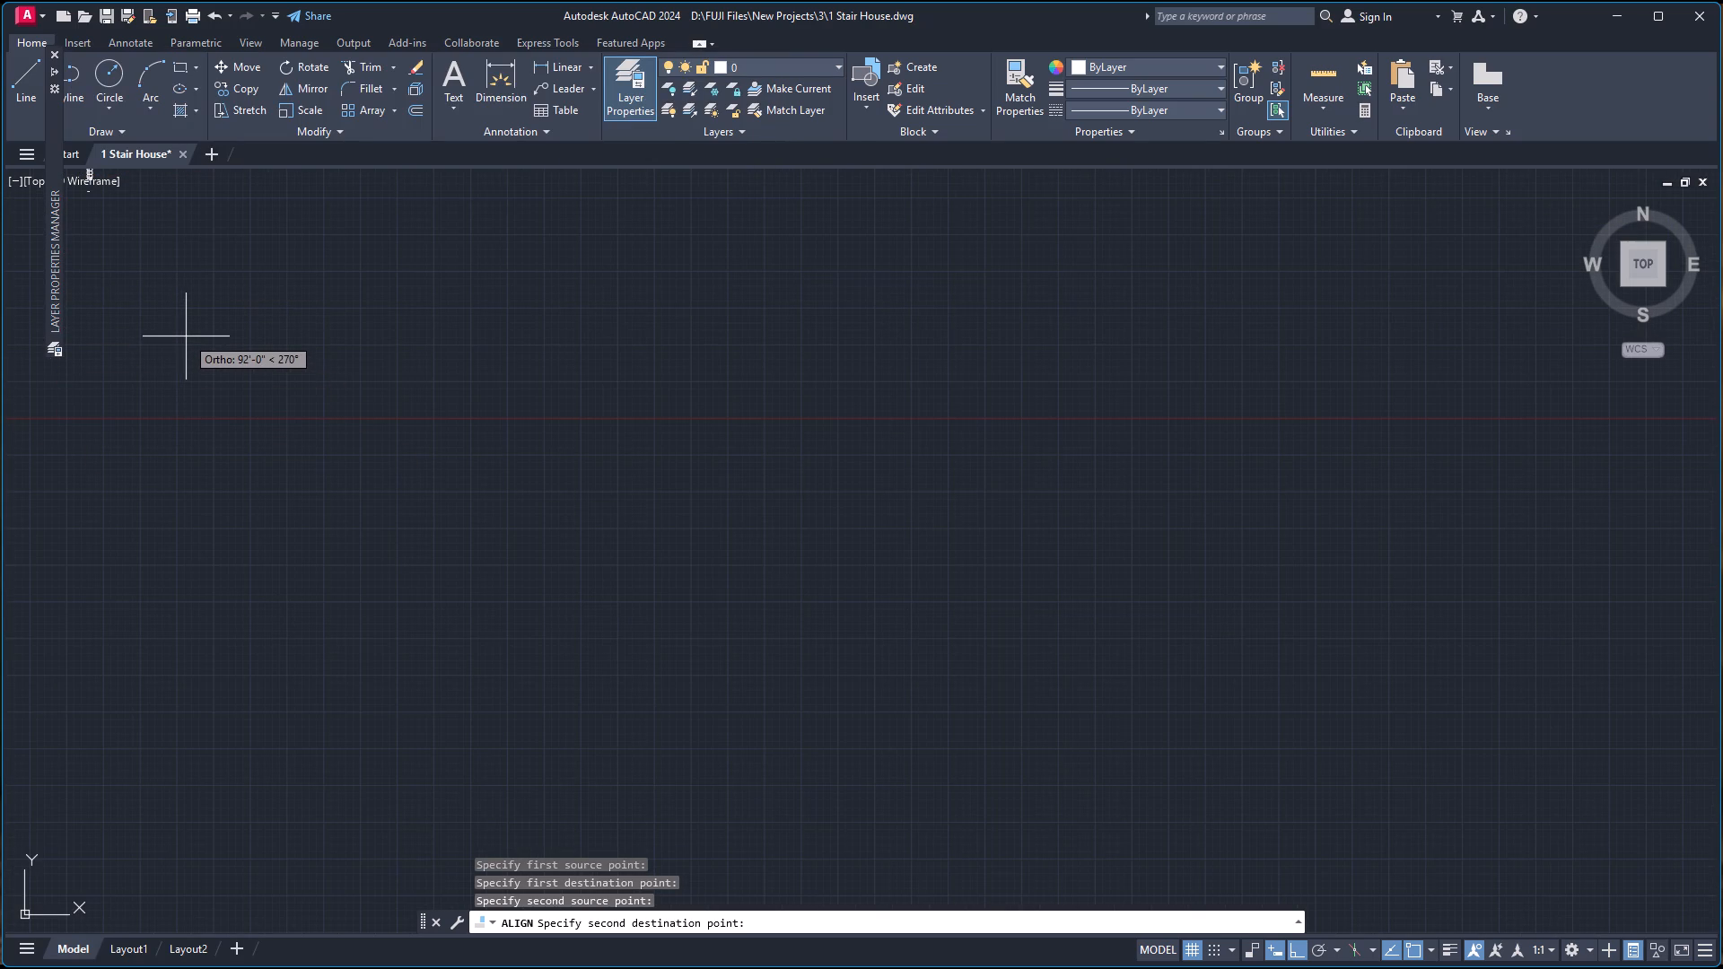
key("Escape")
Align the double-door block A$C13CE0A17 to the outer corners of the entrance opening in the original plan's south wall, scaling it to the alignment points.
scroll(171, 319, "down", 5)
scroll(163, 306, "up", 4)
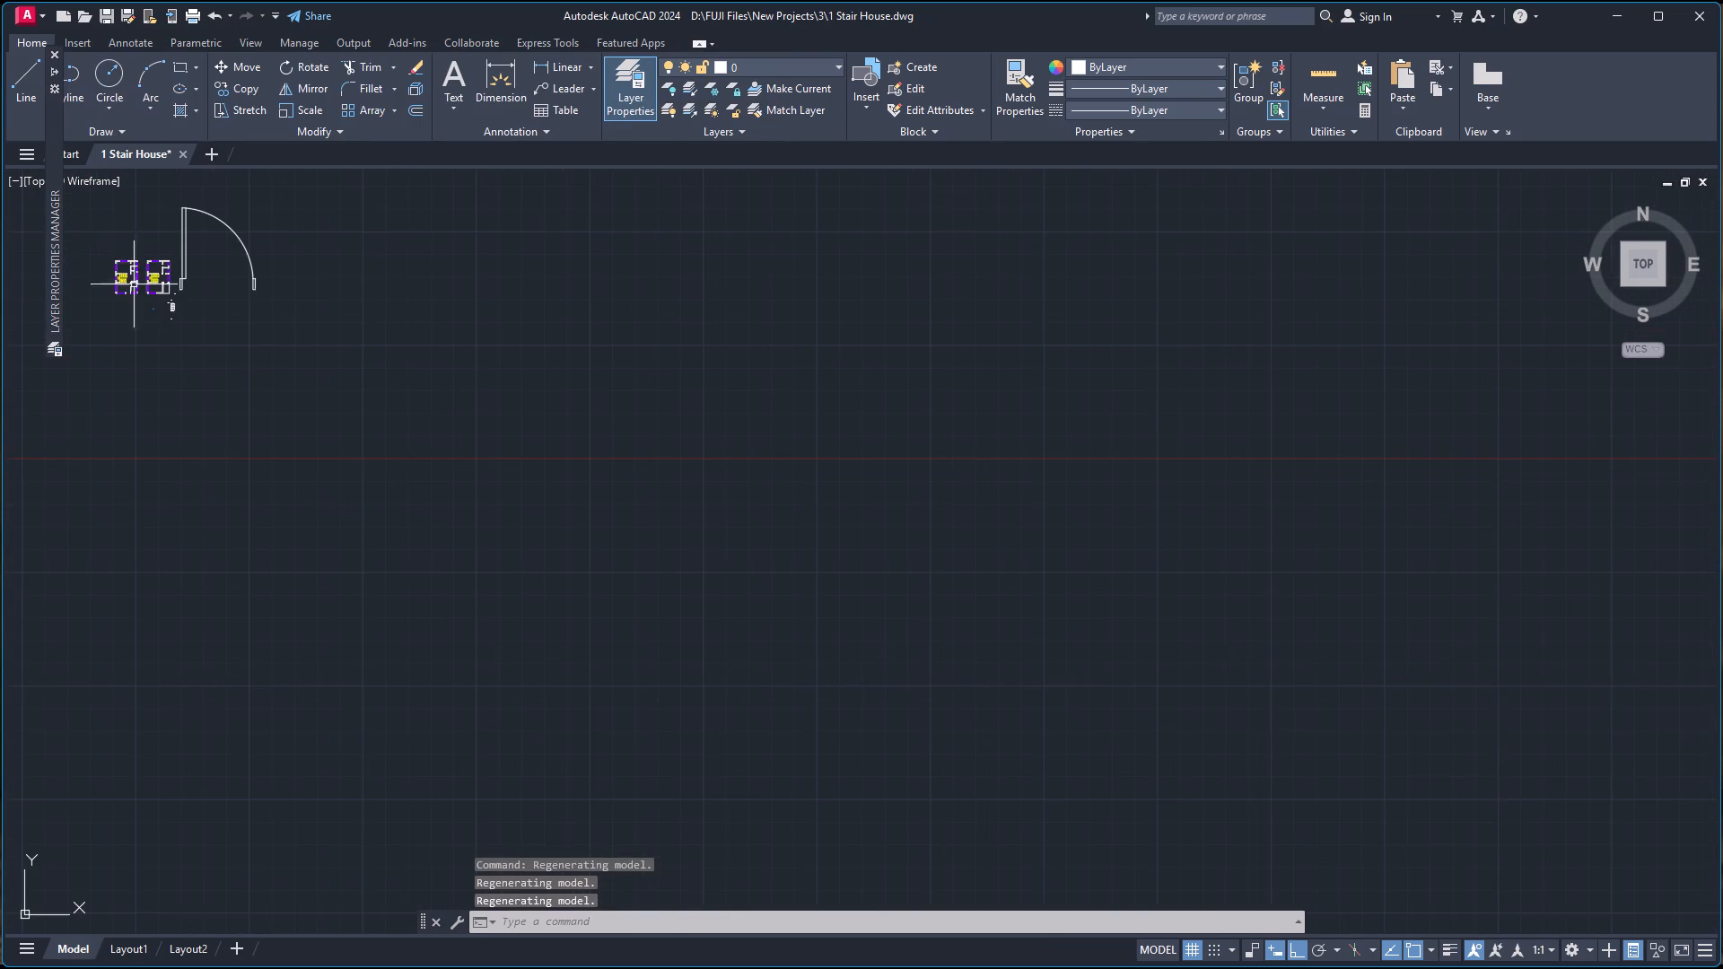
scroll(121, 245, "up", 3)
scroll(176, 441, "up", 2)
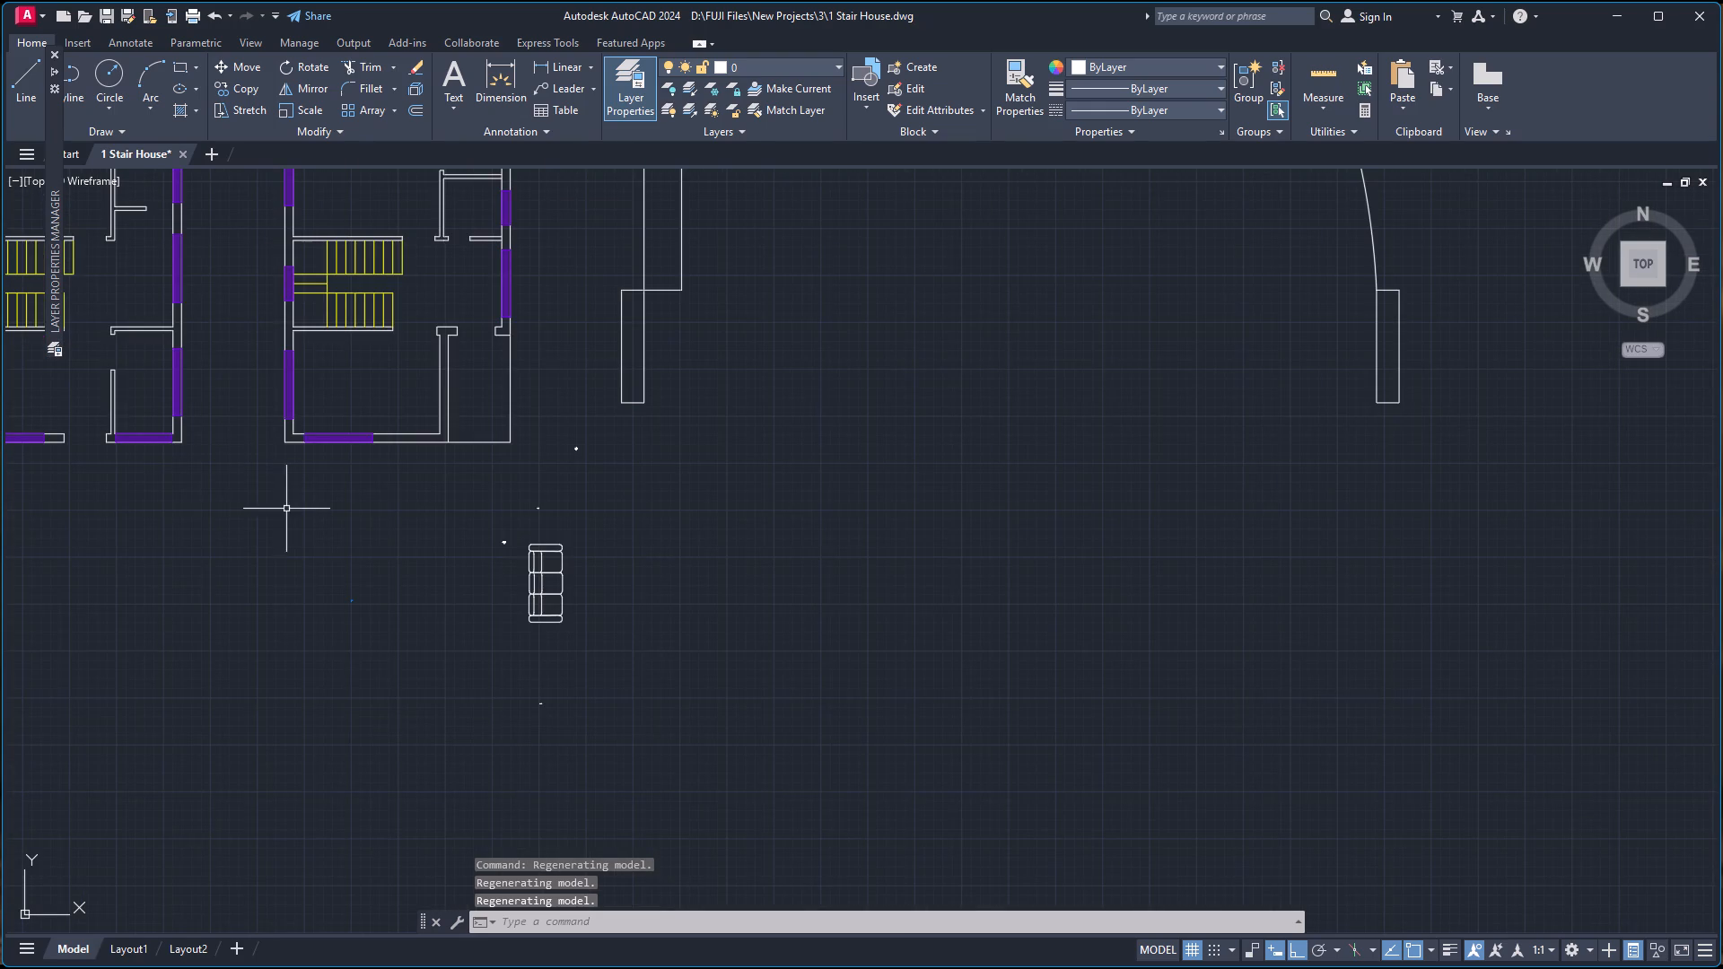
scroll(310, 615, "up", 2)
left_click(375, 570)
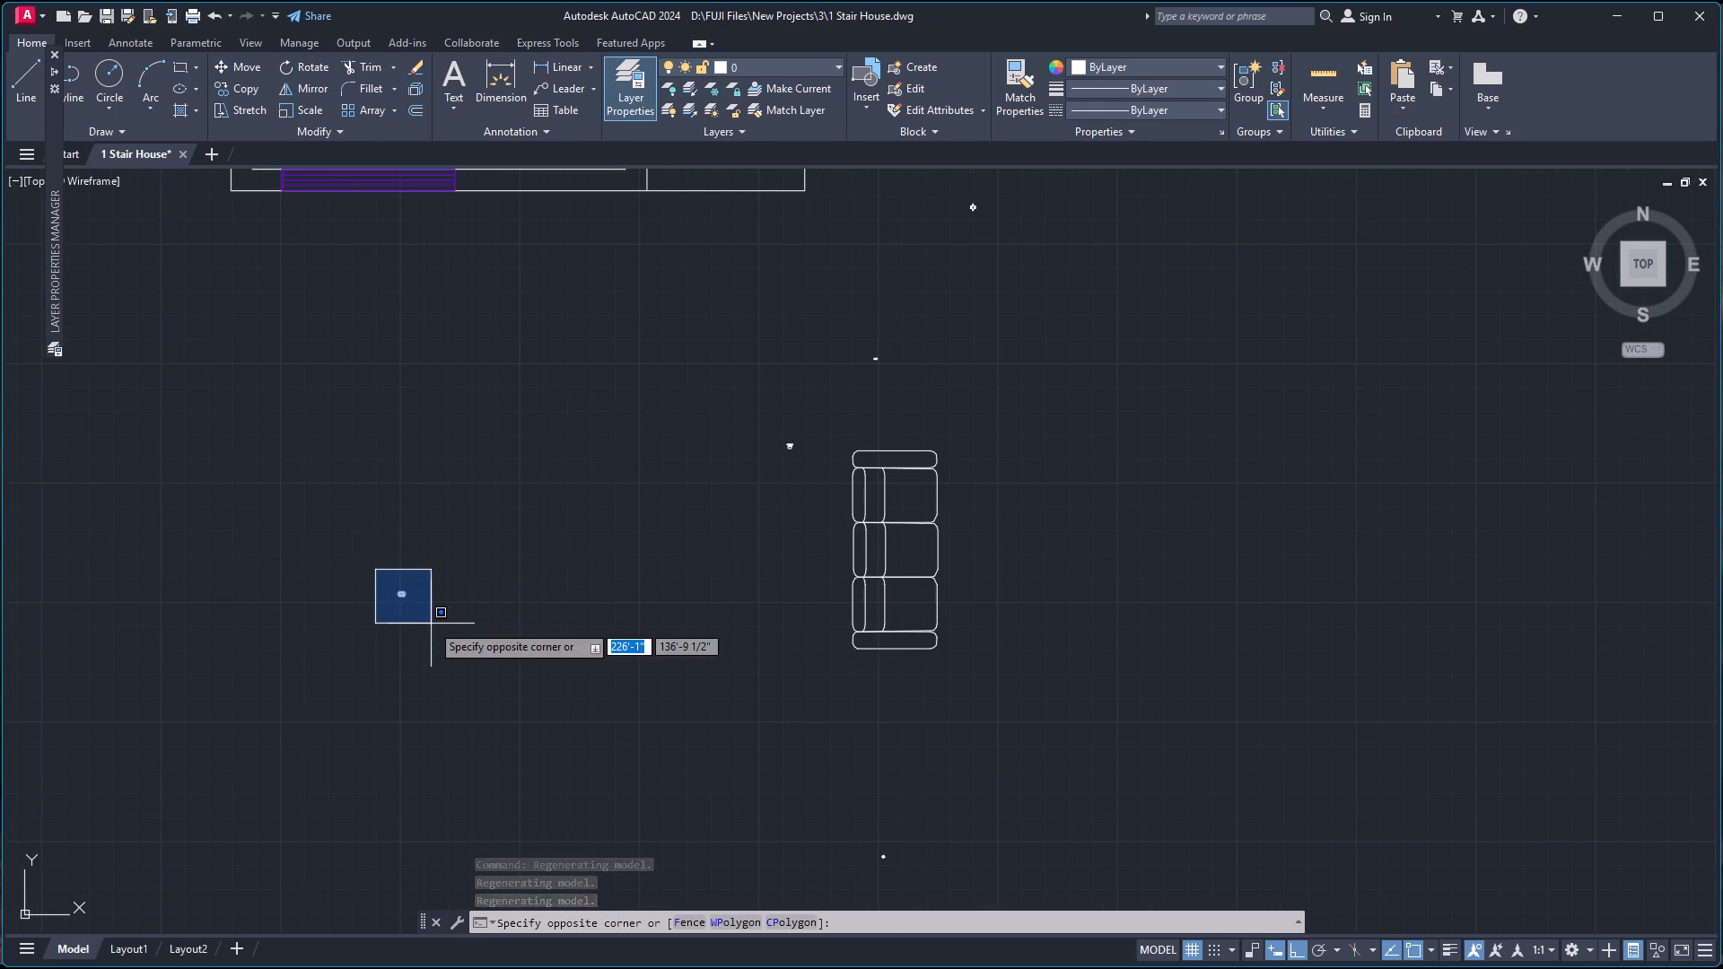
left_click(431, 624)
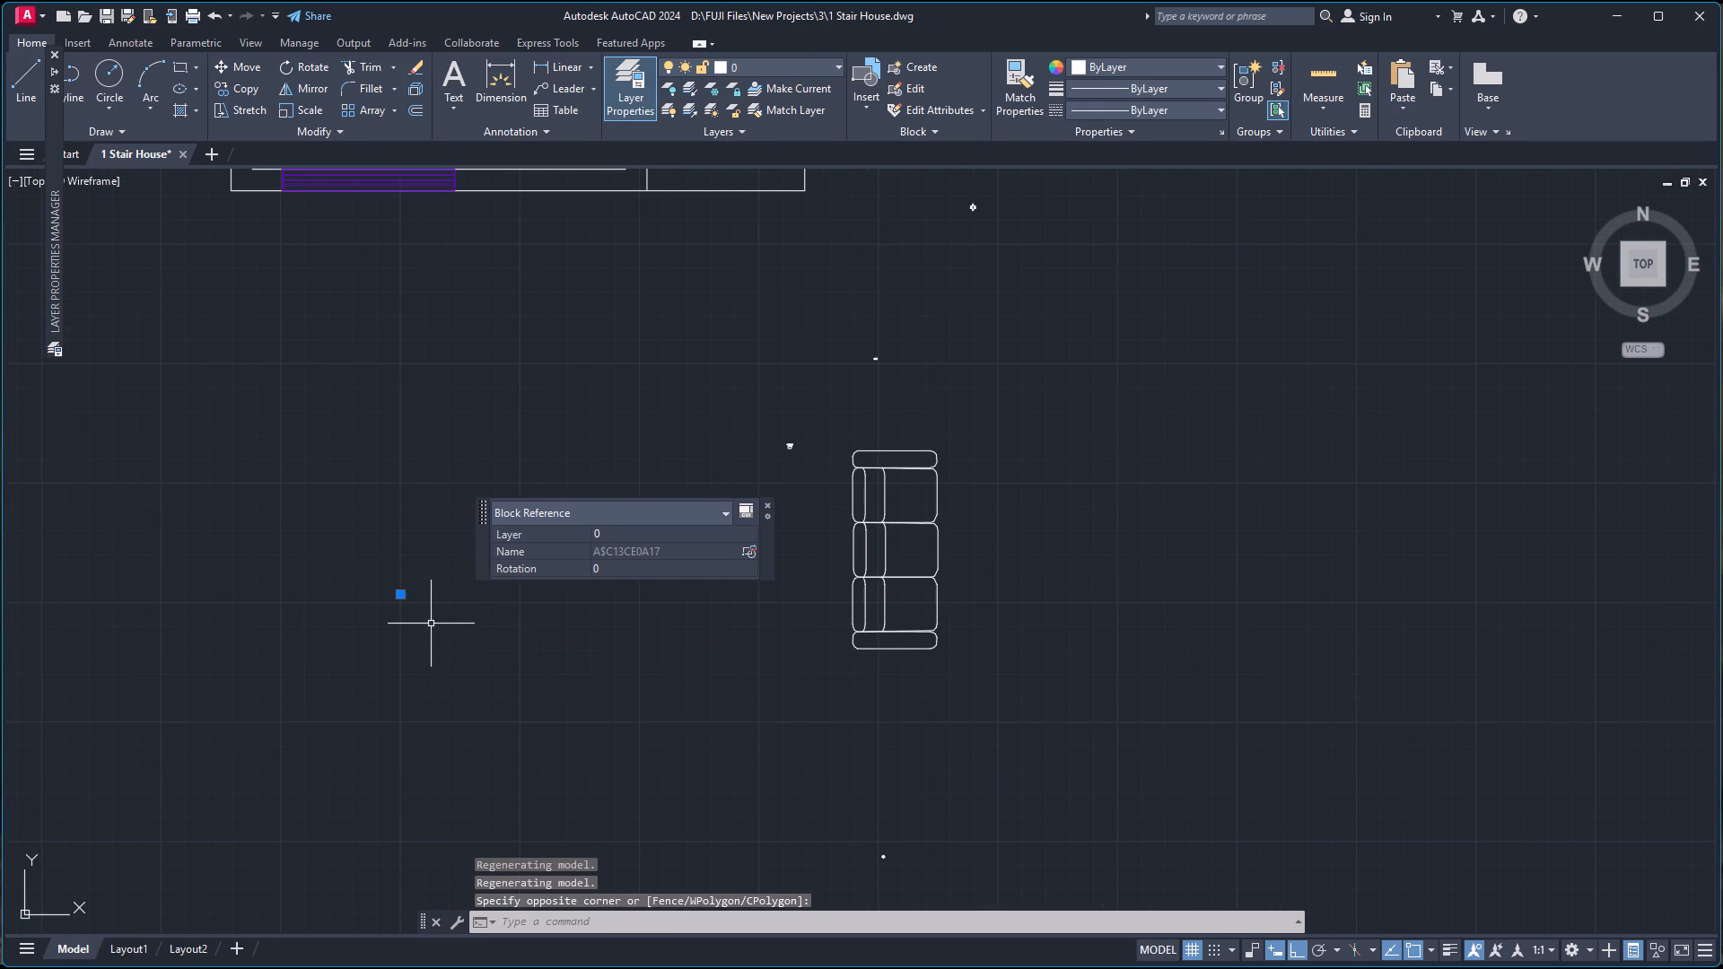
type("AL")
key("Return")
scroll(411, 609, "up", 1)
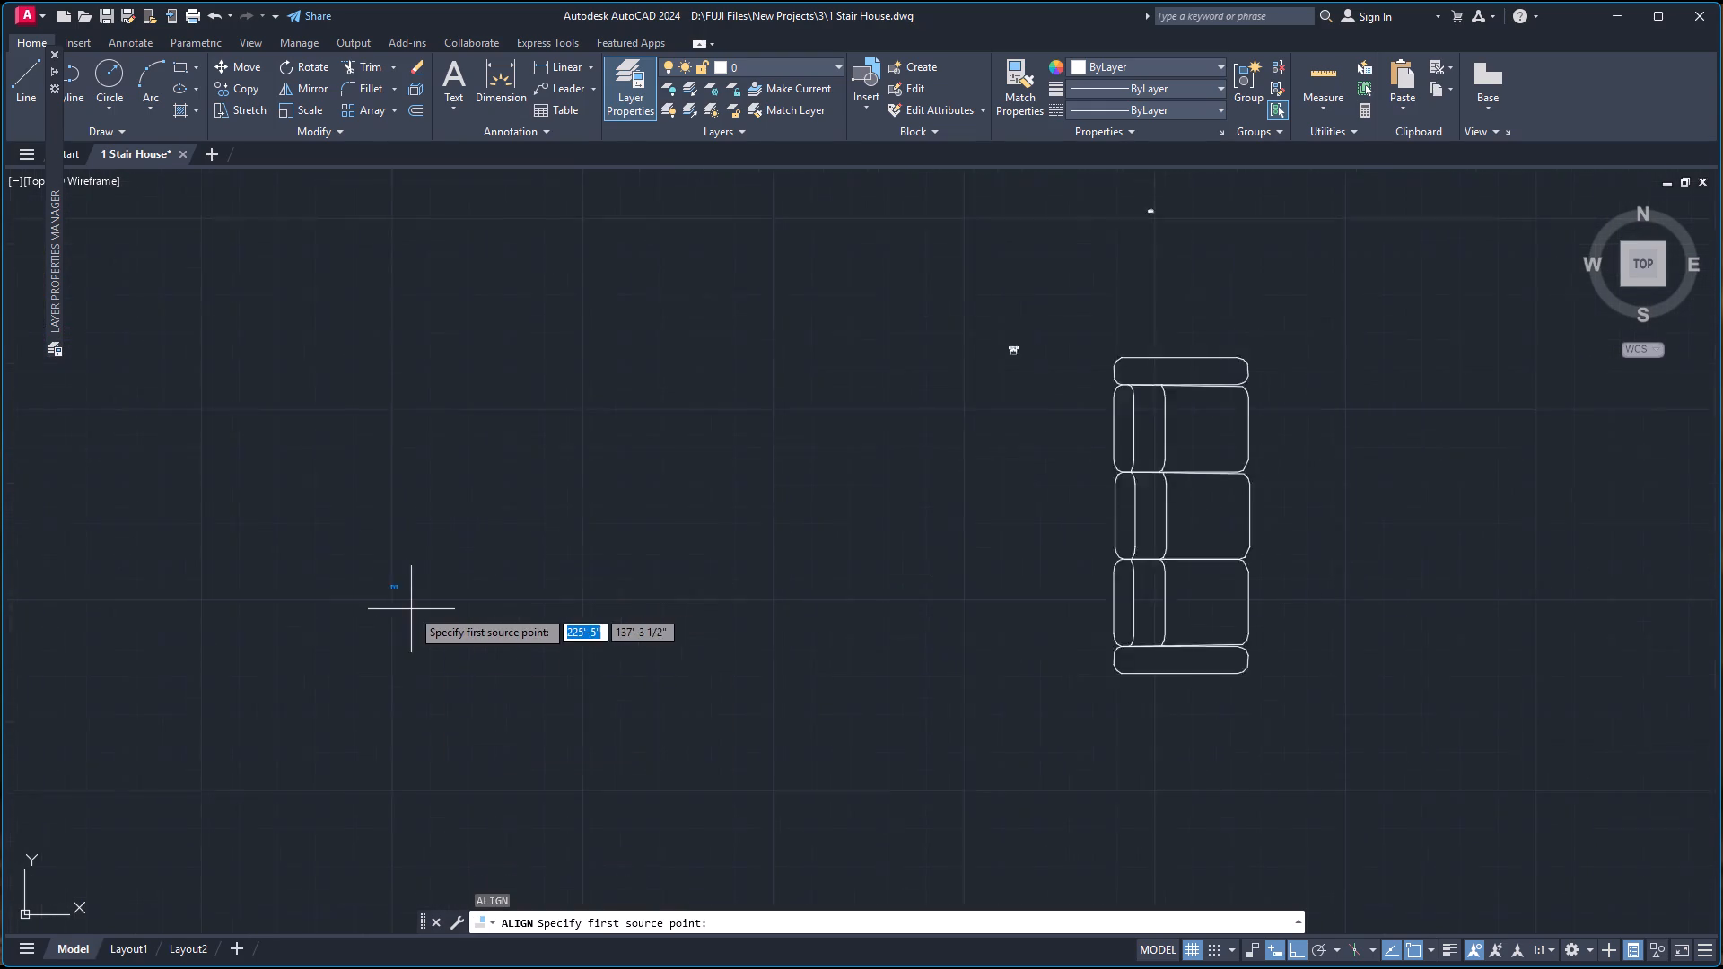
scroll(411, 609, "up", 2)
scroll(327, 559, "up", 3)
scroll(491, 552, "up", 6)
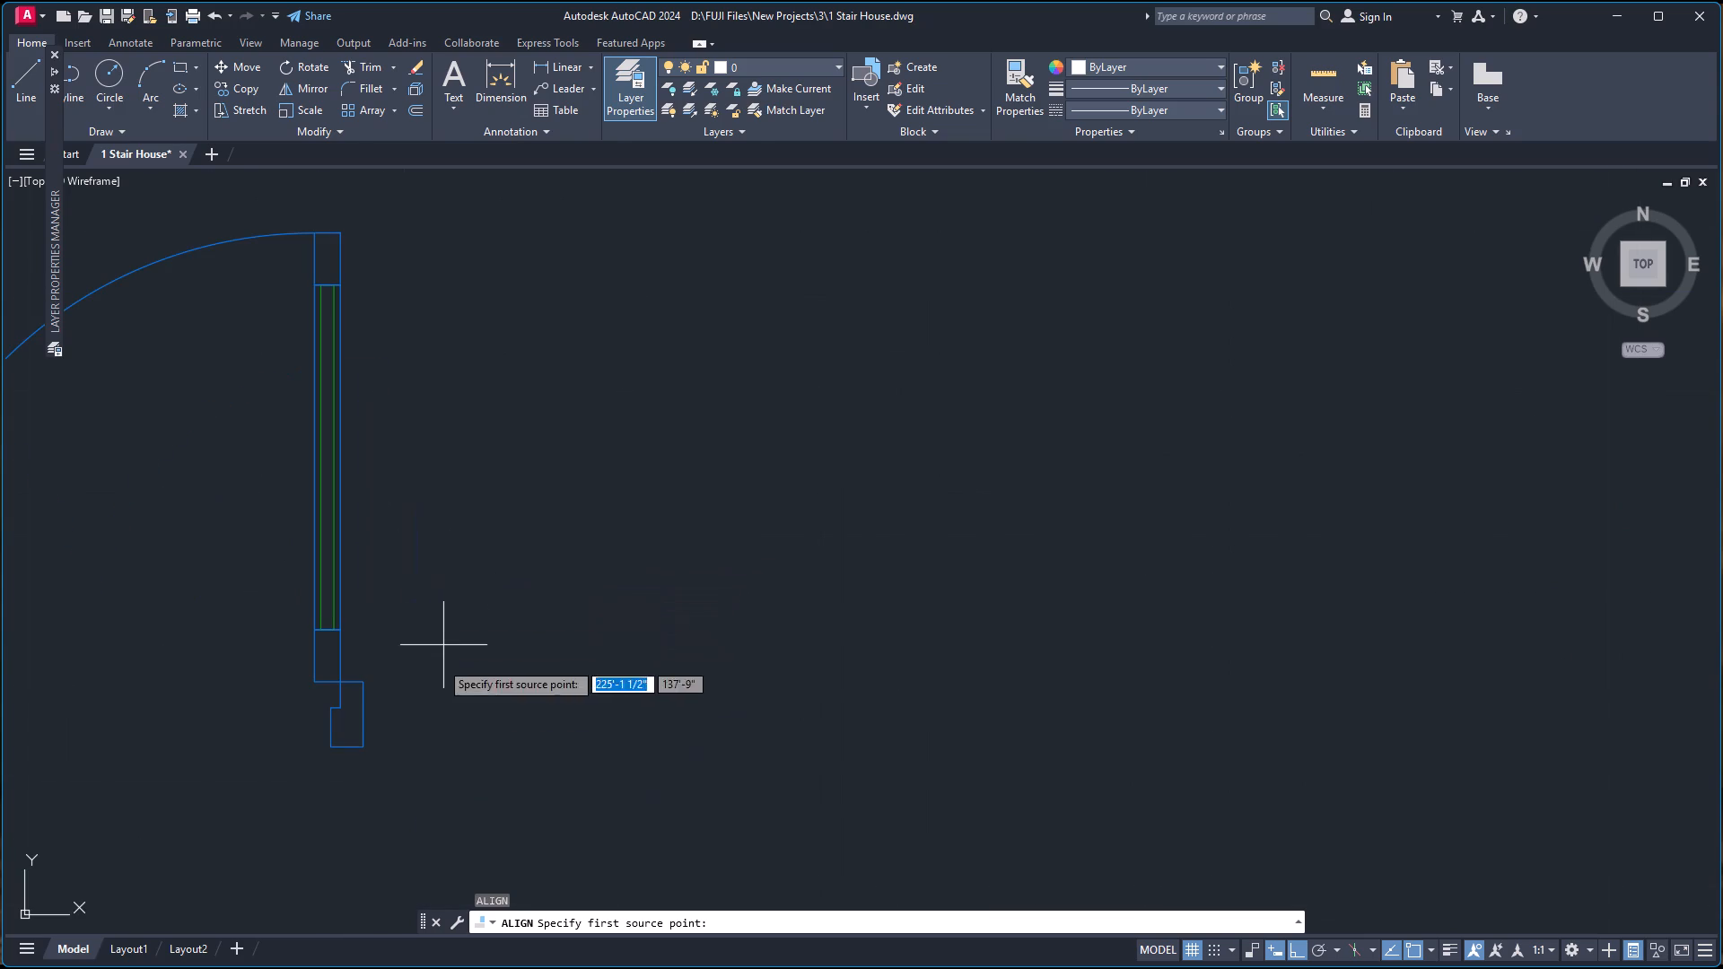
left_click(363, 748)
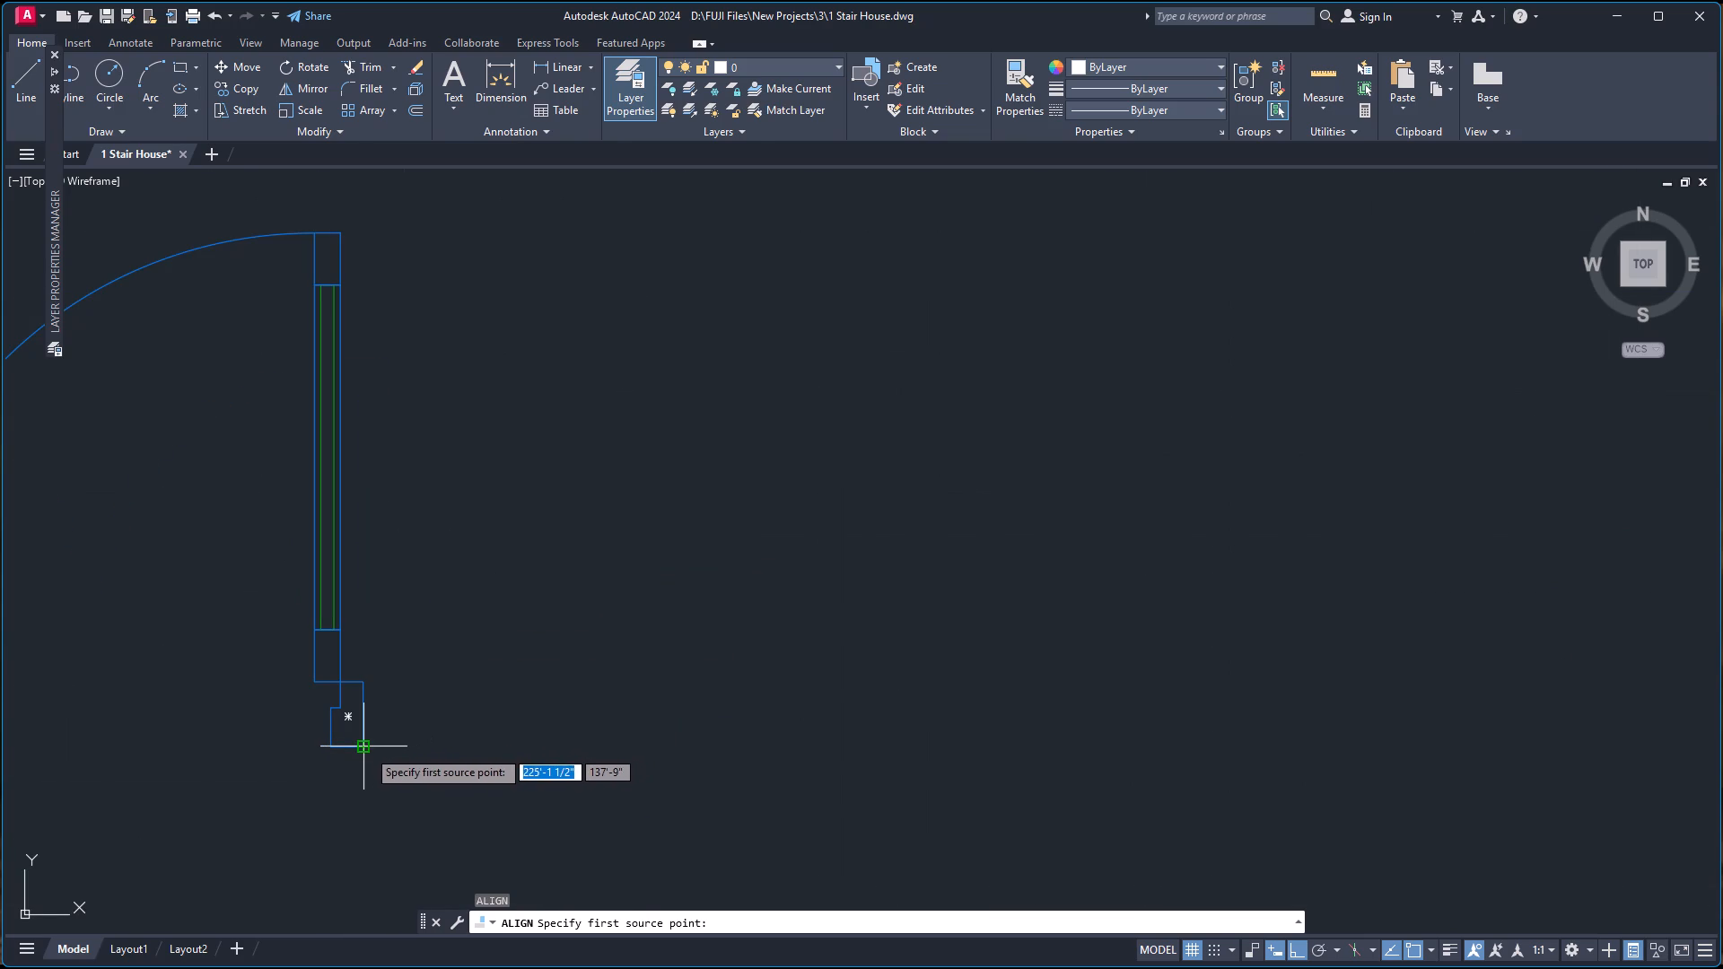
scroll(403, 478, "down", 5)
scroll(284, 458, "down", 9)
scroll(181, 328, "down", 4)
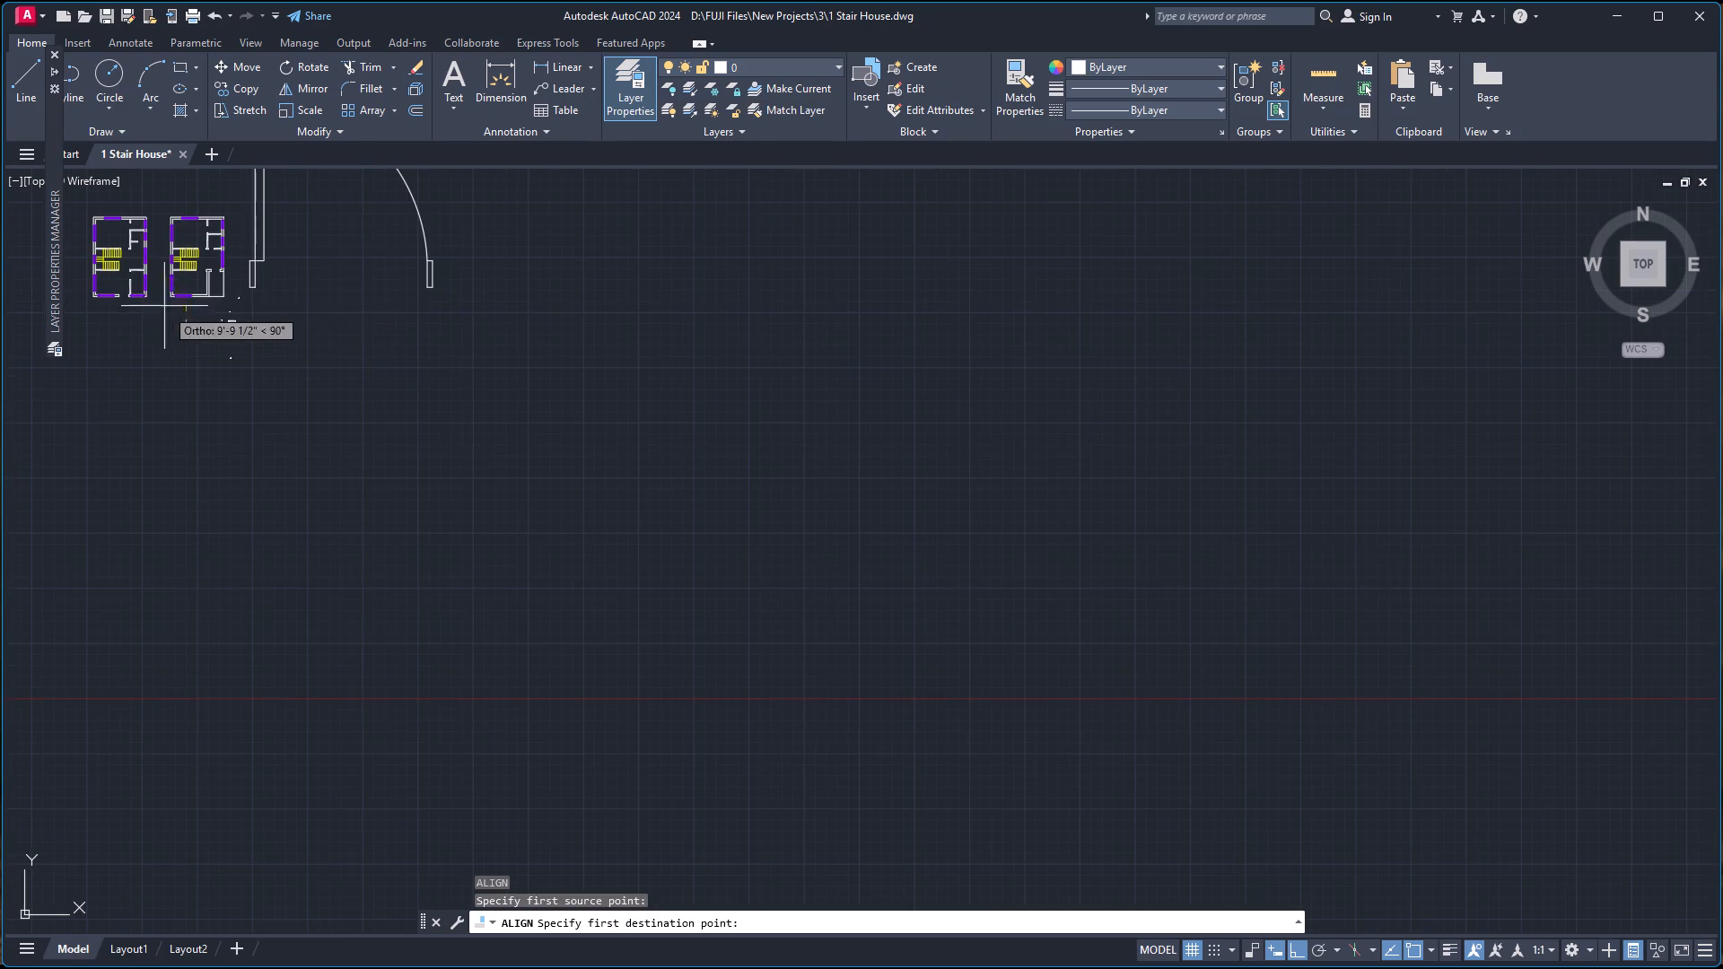
scroll(108, 282, "up", 6)
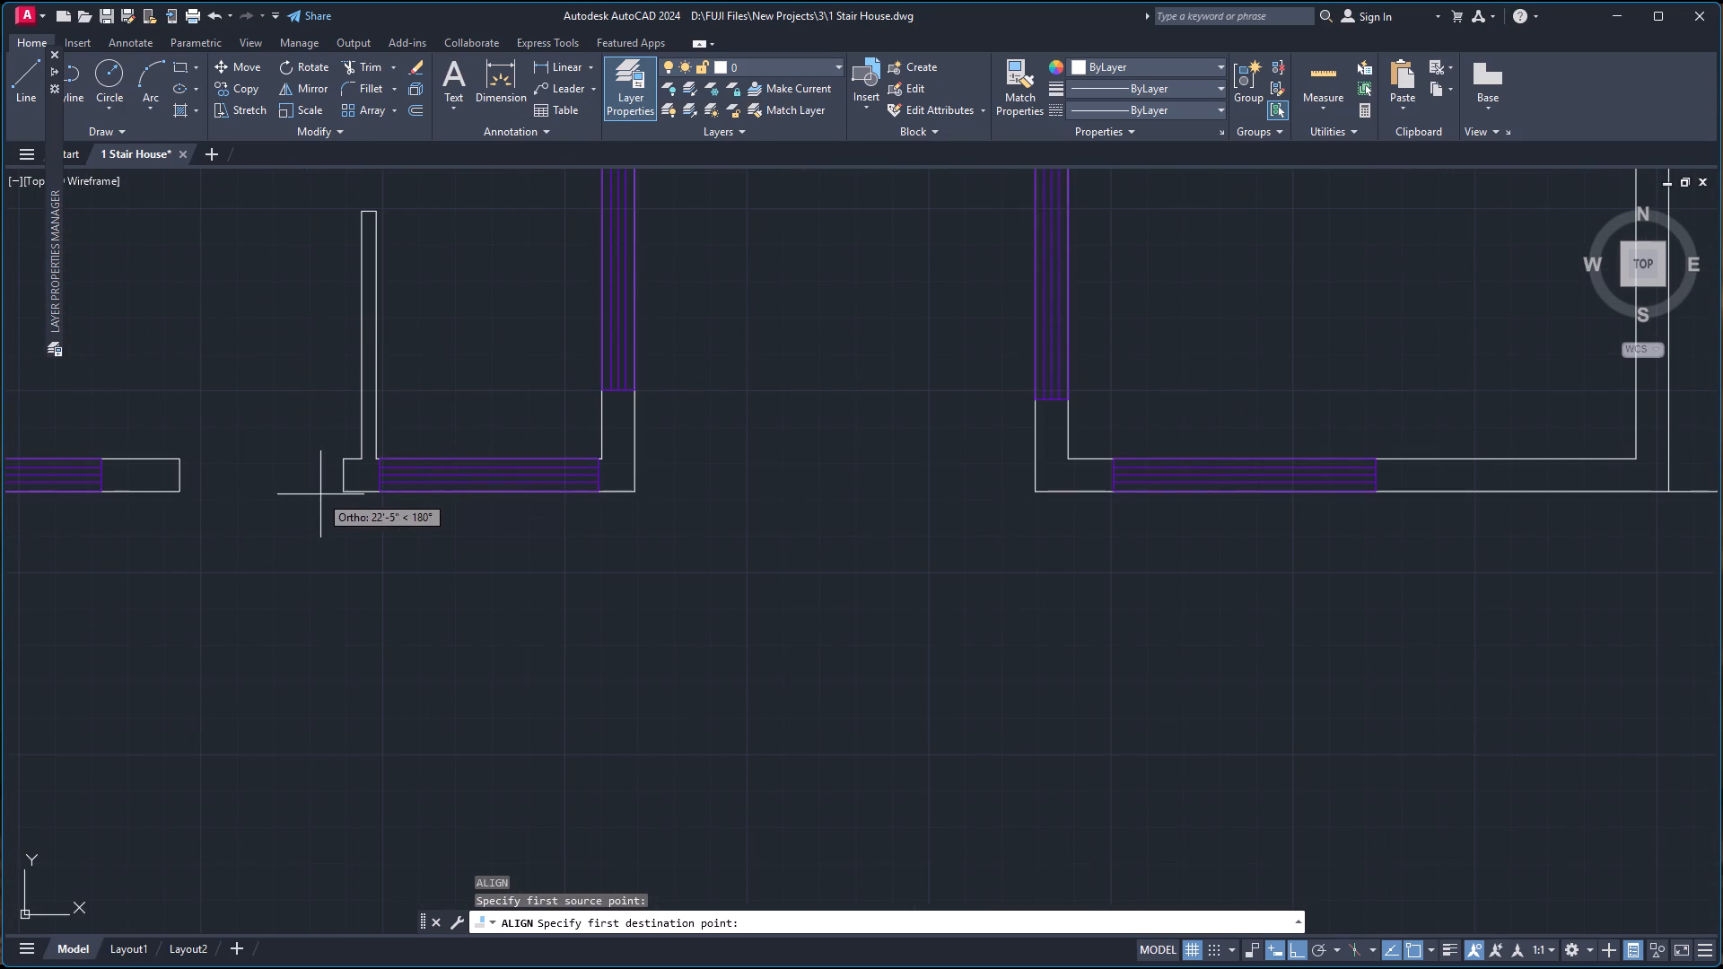
left_click(345, 491)
scroll(704, 576, "down", 5)
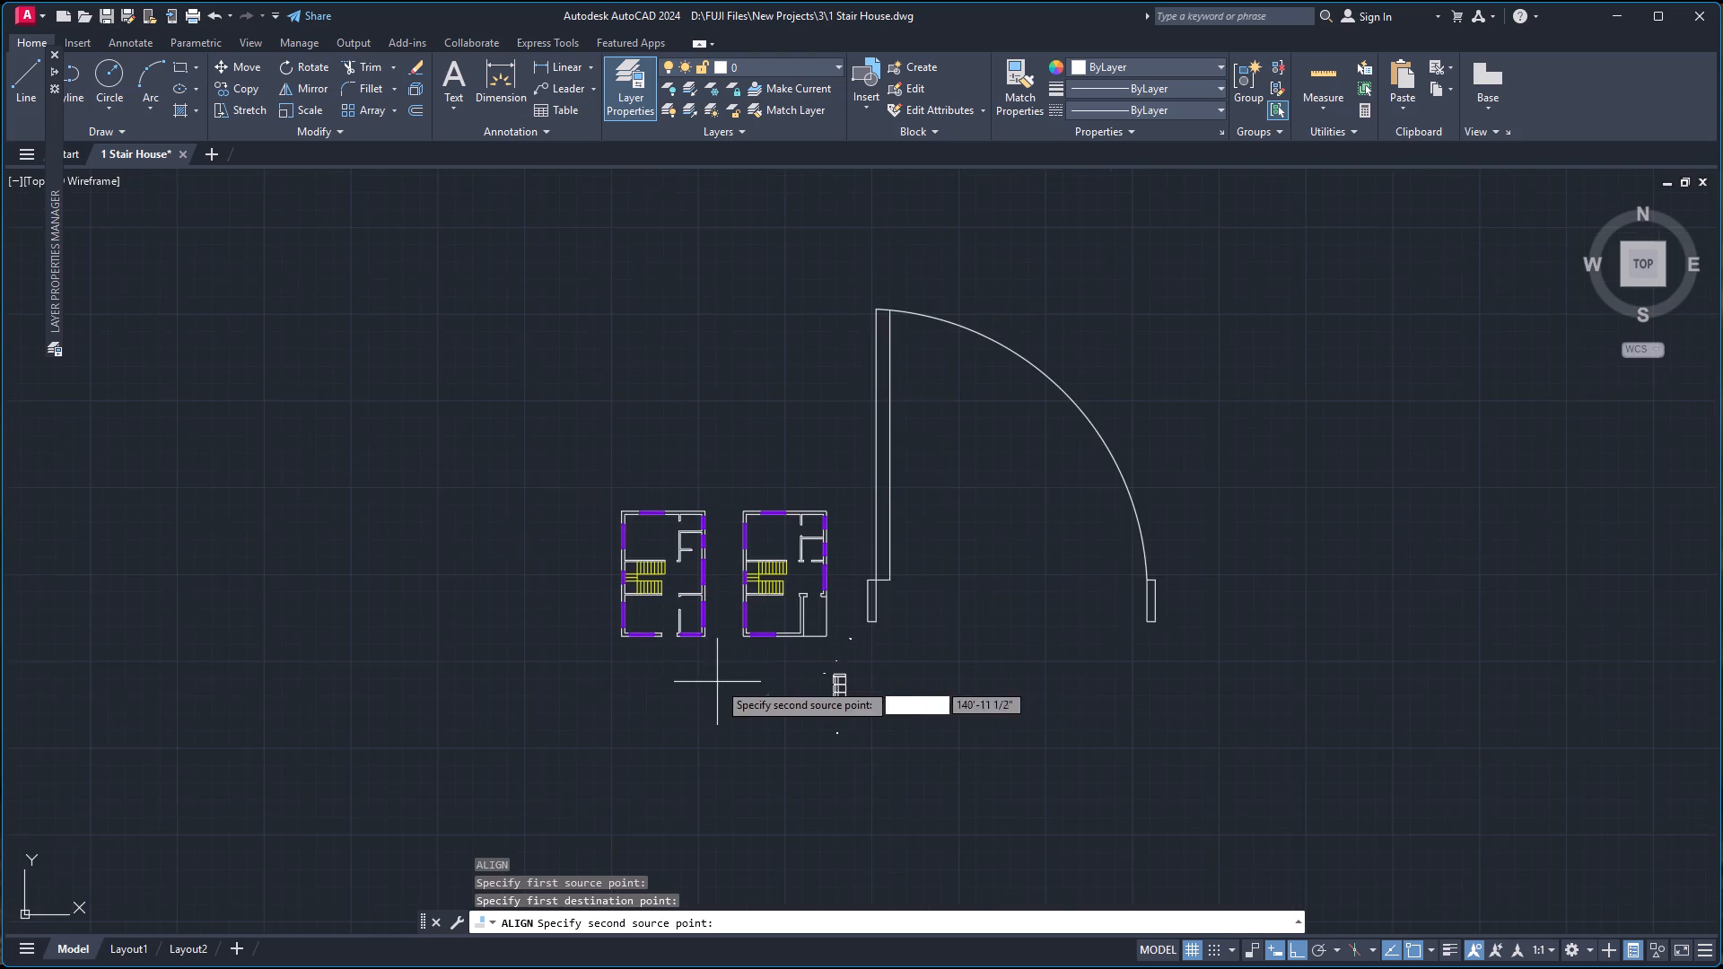
scroll(743, 727, "up", 6)
scroll(1021, 360, "up", 2)
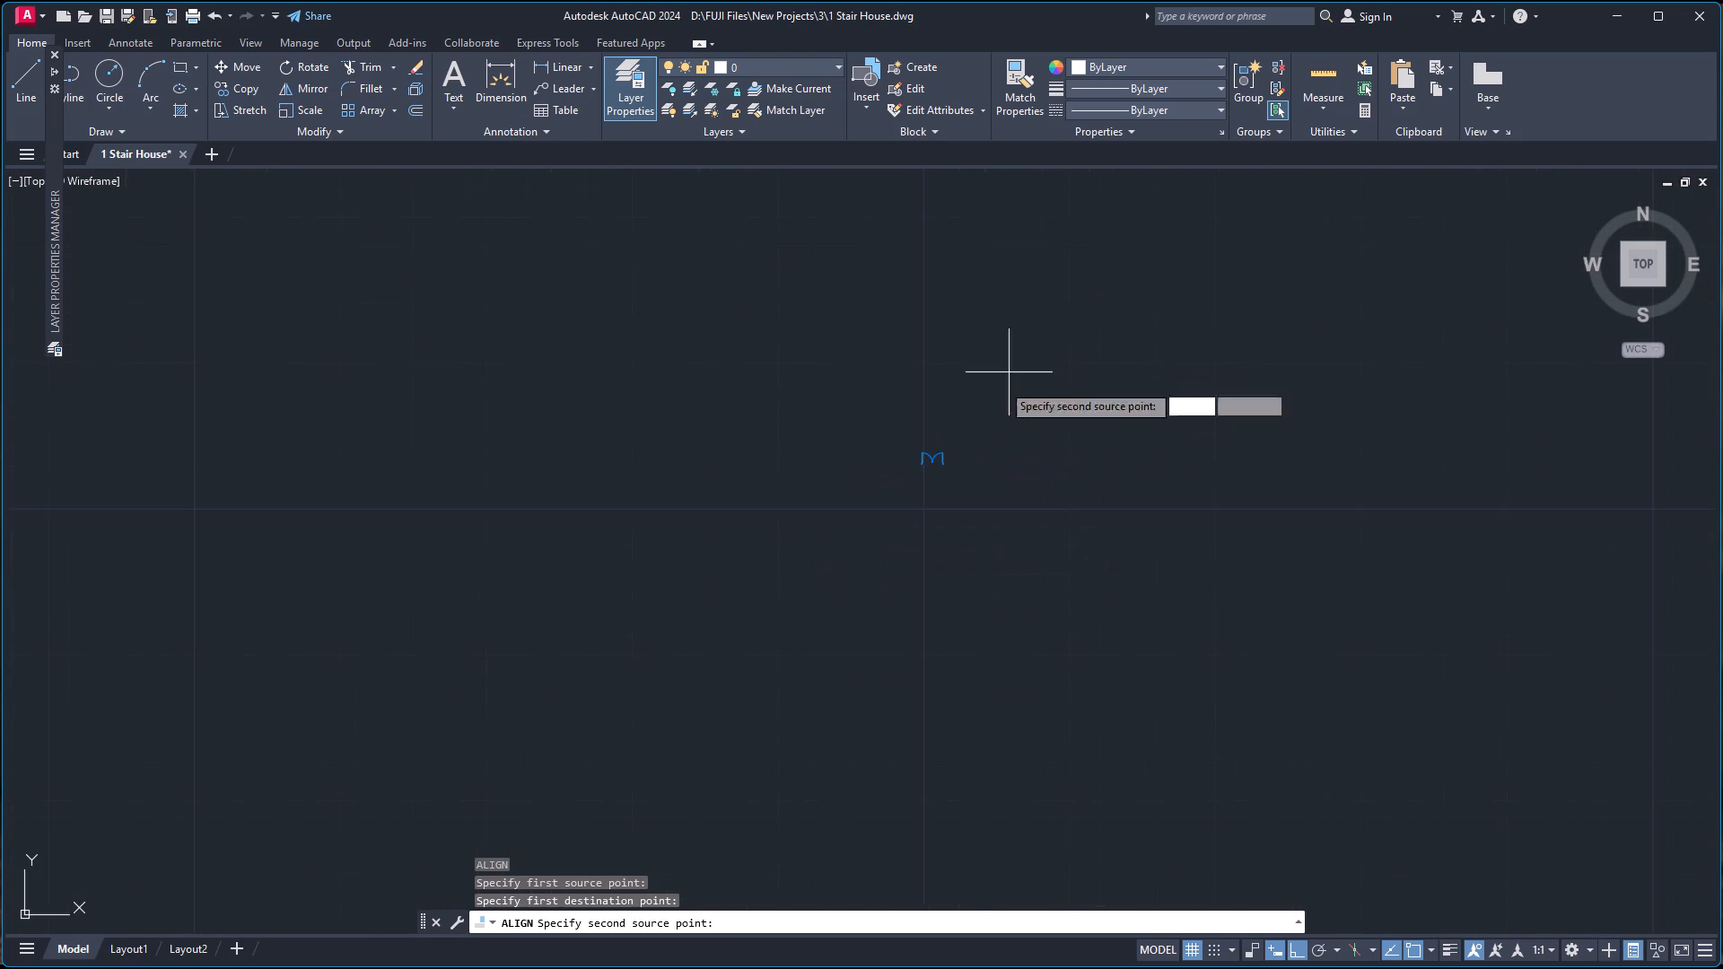
scroll(937, 478, "up", 4)
scroll(872, 411, "up", 4)
scroll(659, 255, "up", 1)
scroll(532, 214, "down", 1)
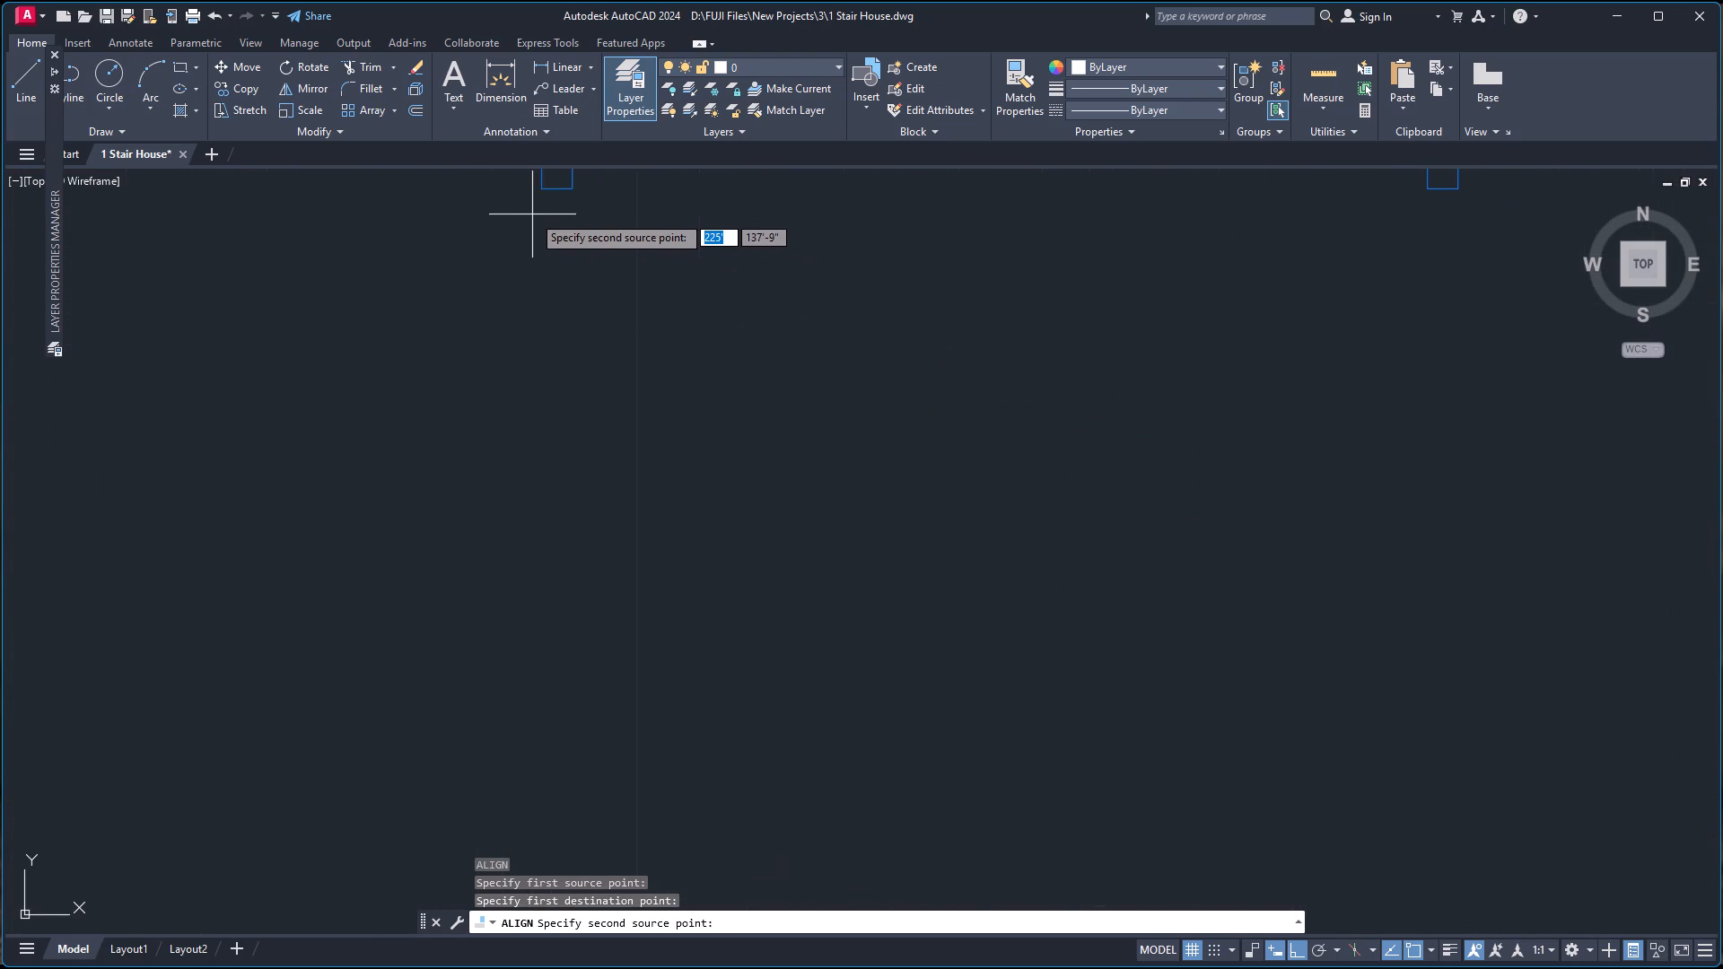
left_click(540, 189)
scroll(325, 293, "down", 5)
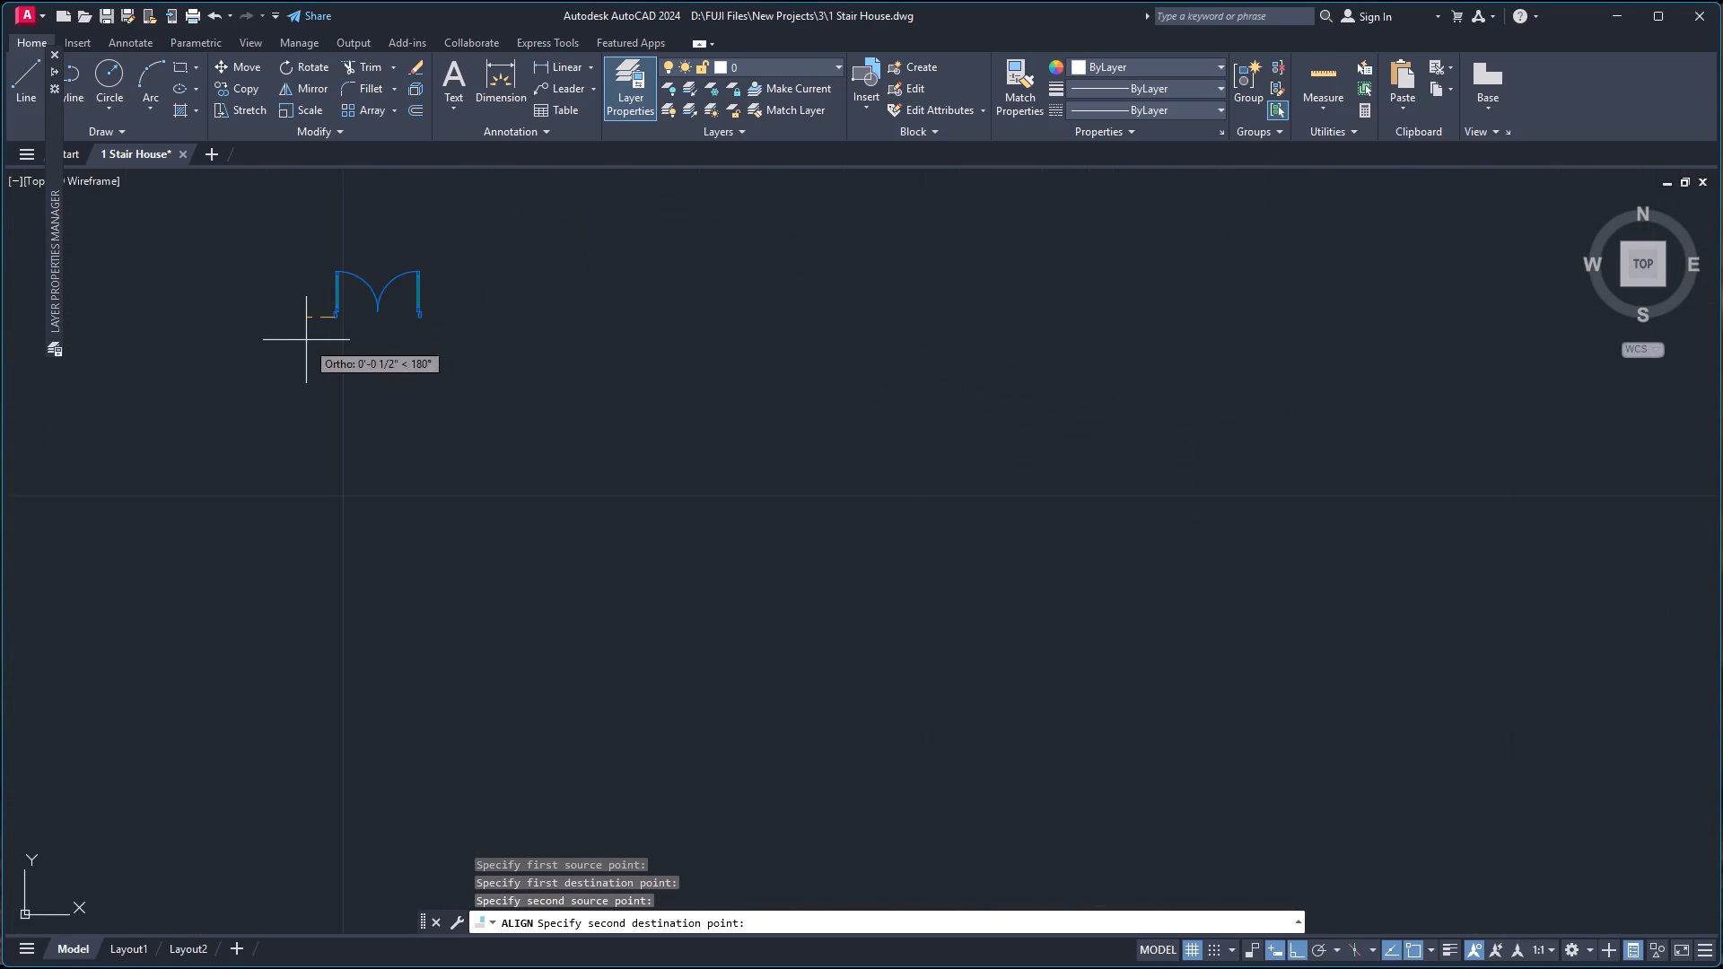
scroll(310, 337, "down", 13)
scroll(218, 241, "up", 3)
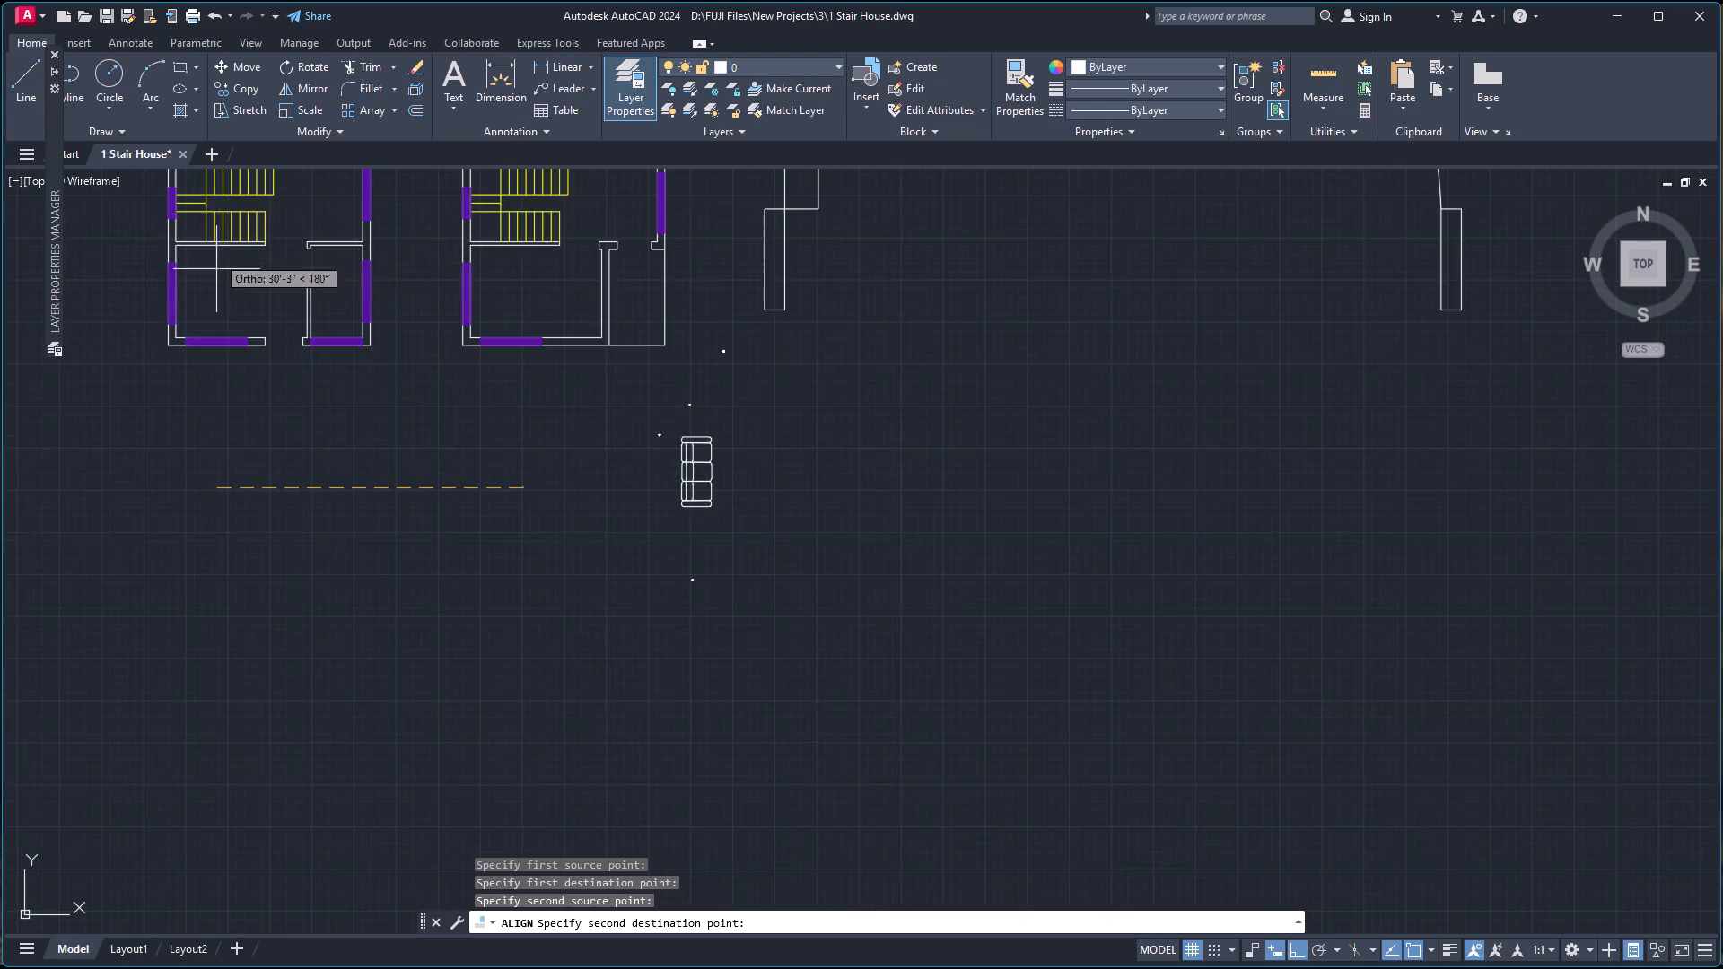
scroll(225, 329, "up", 6)
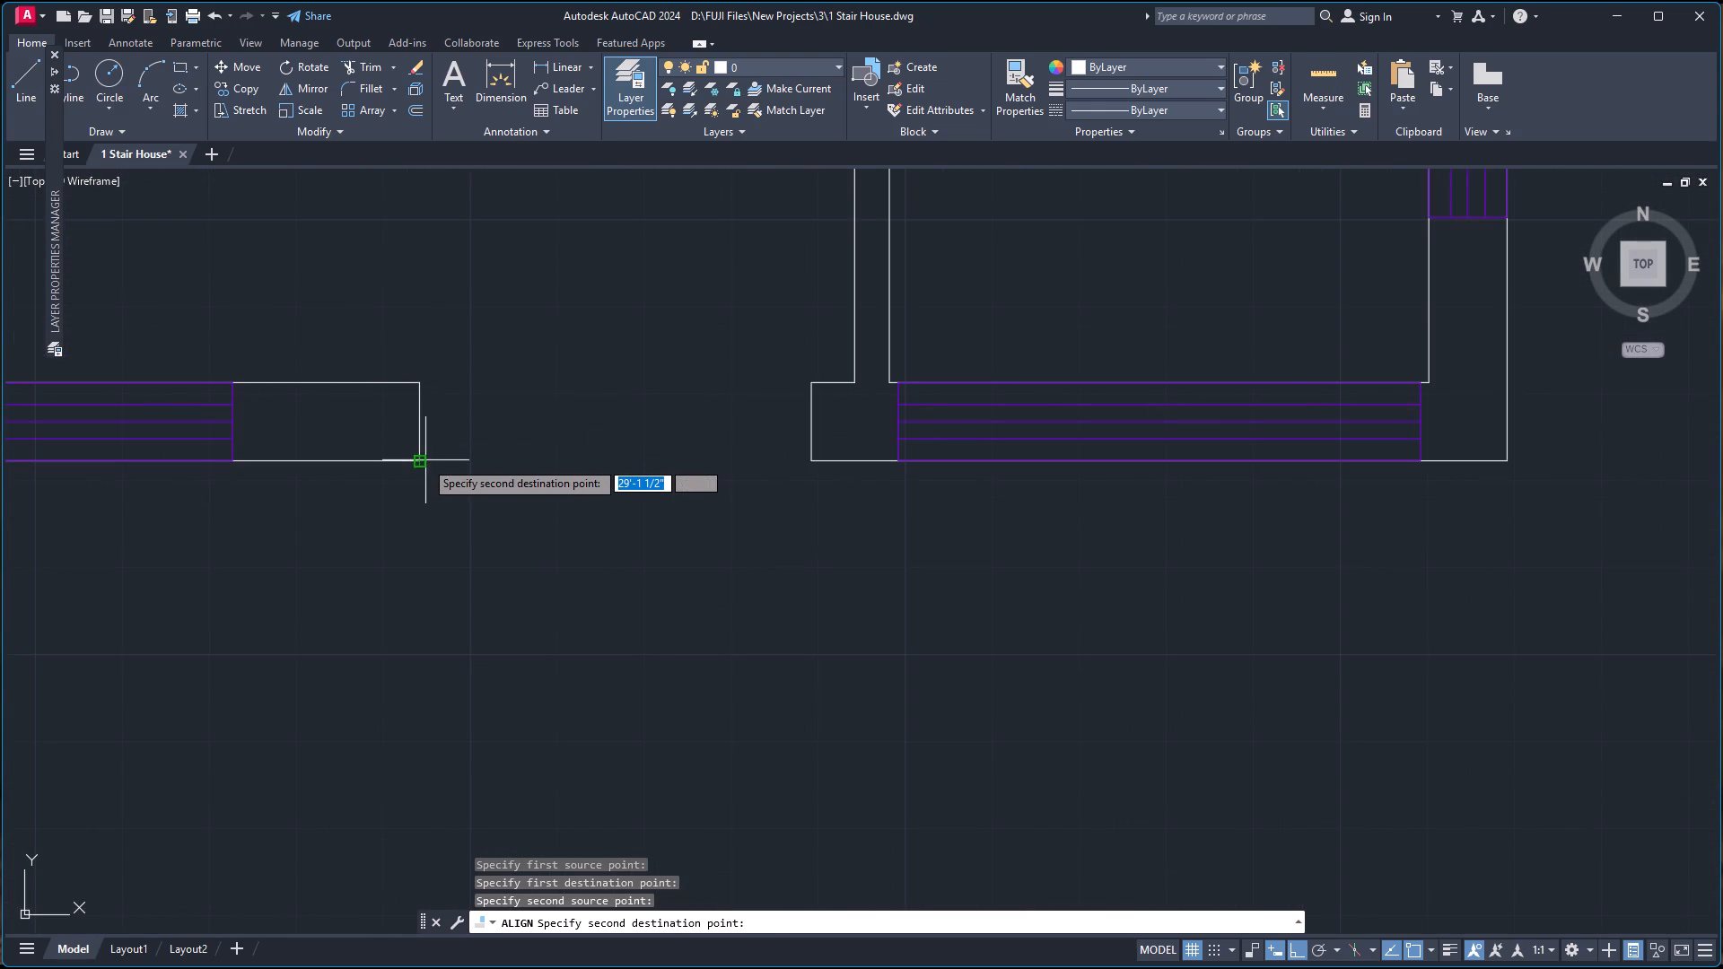
left_click(420, 460)
key("Return")
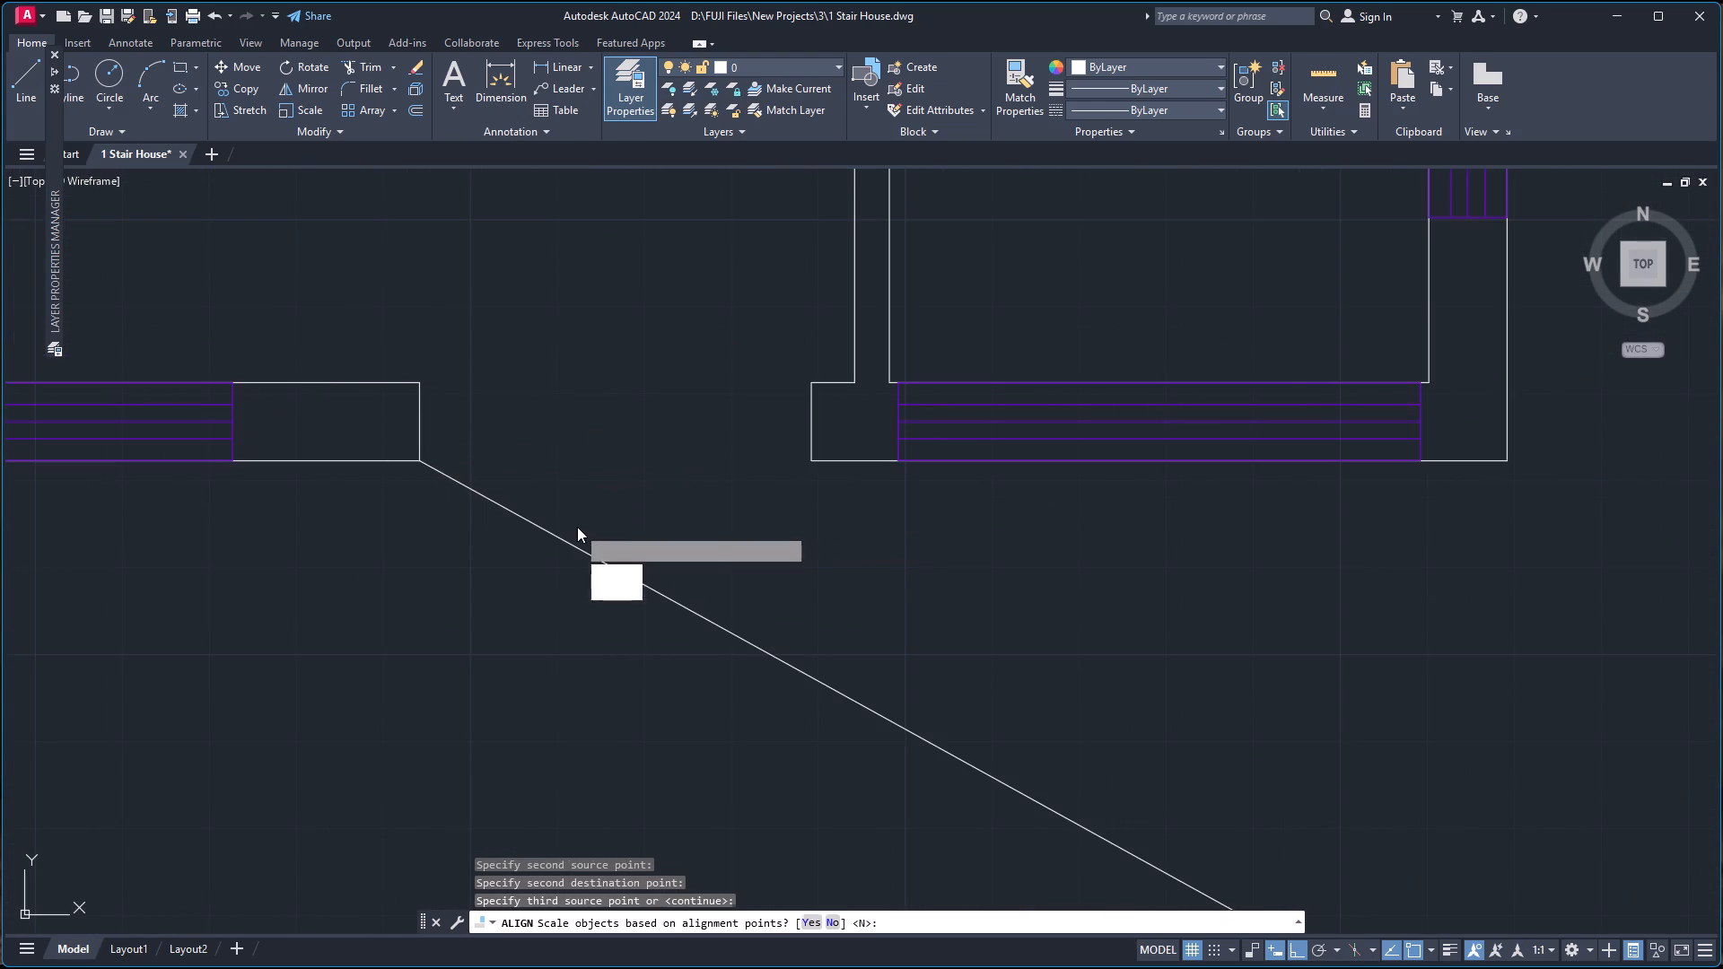
key("Up")
key("Return")
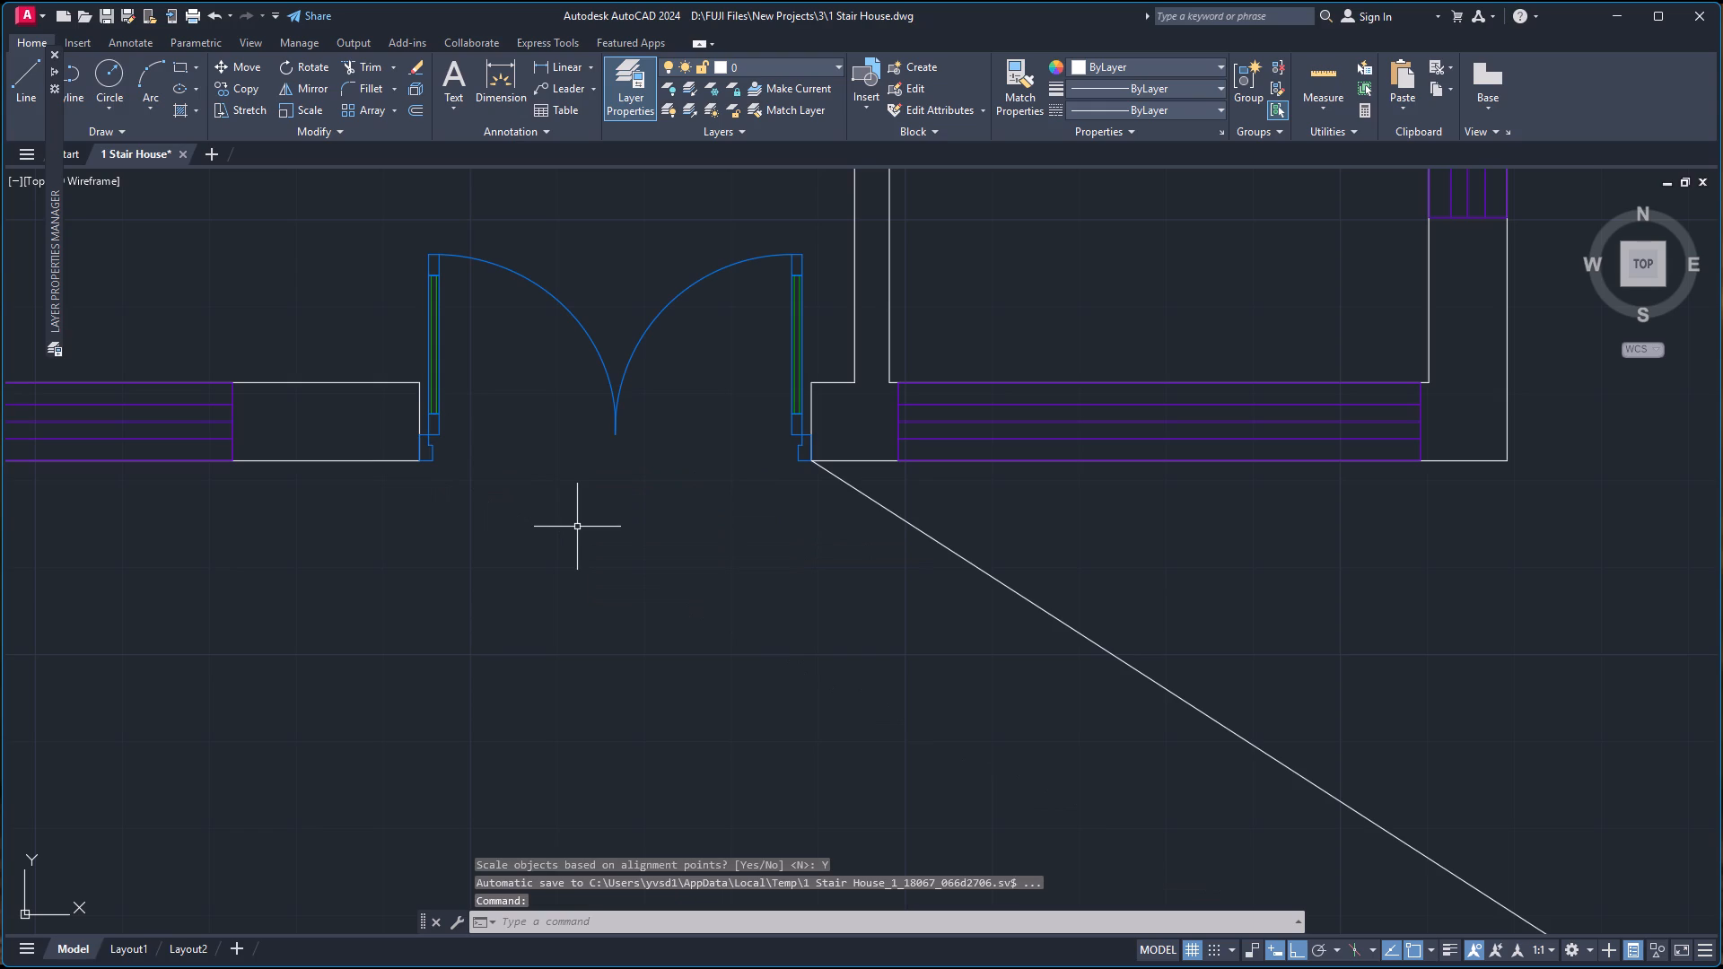
scroll(583, 504, "down", 4)
scroll(753, 484, "down", 2)
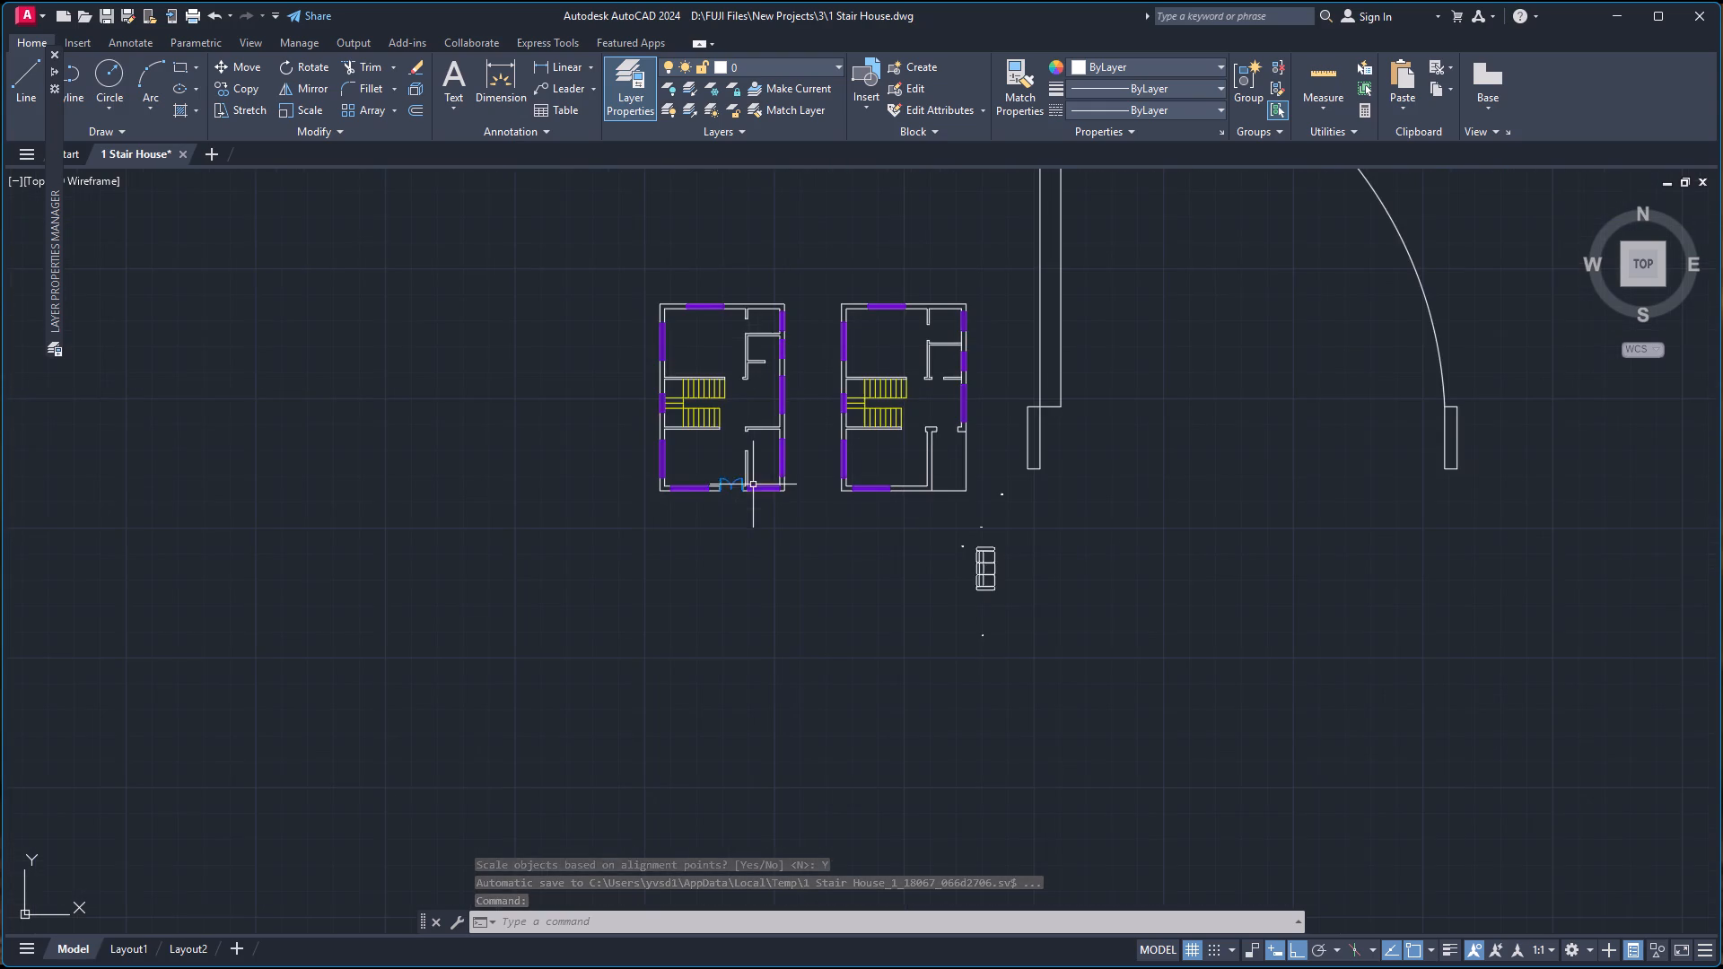
scroll(910, 445, "up", 1)
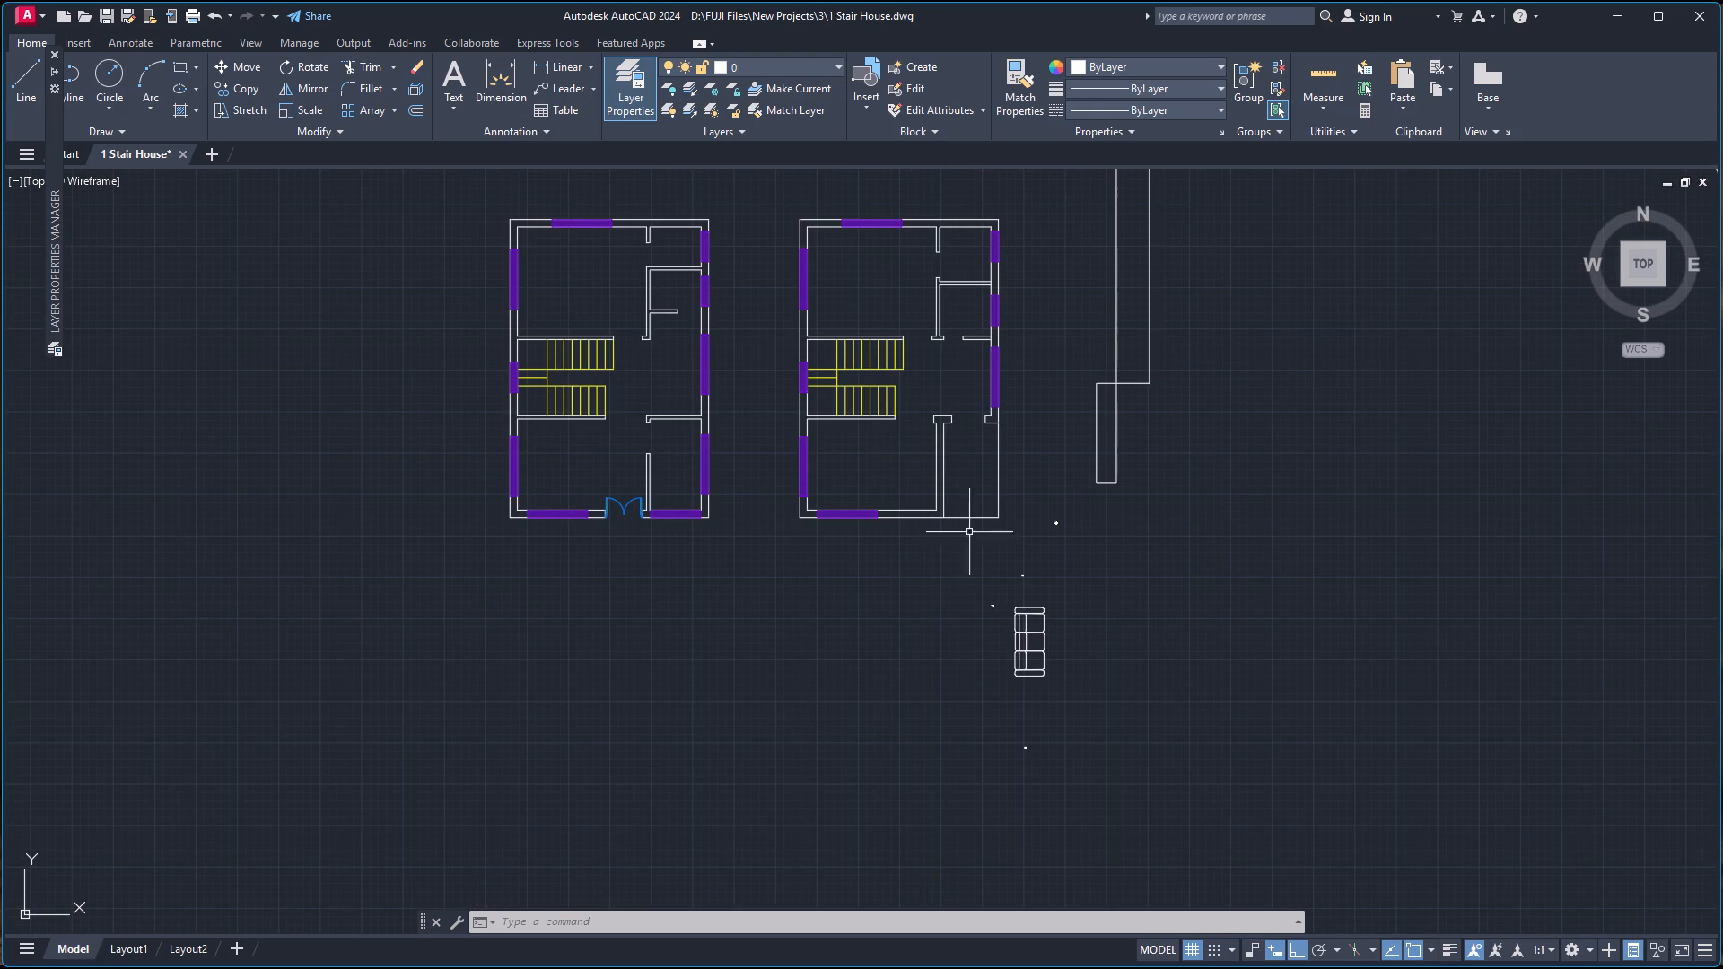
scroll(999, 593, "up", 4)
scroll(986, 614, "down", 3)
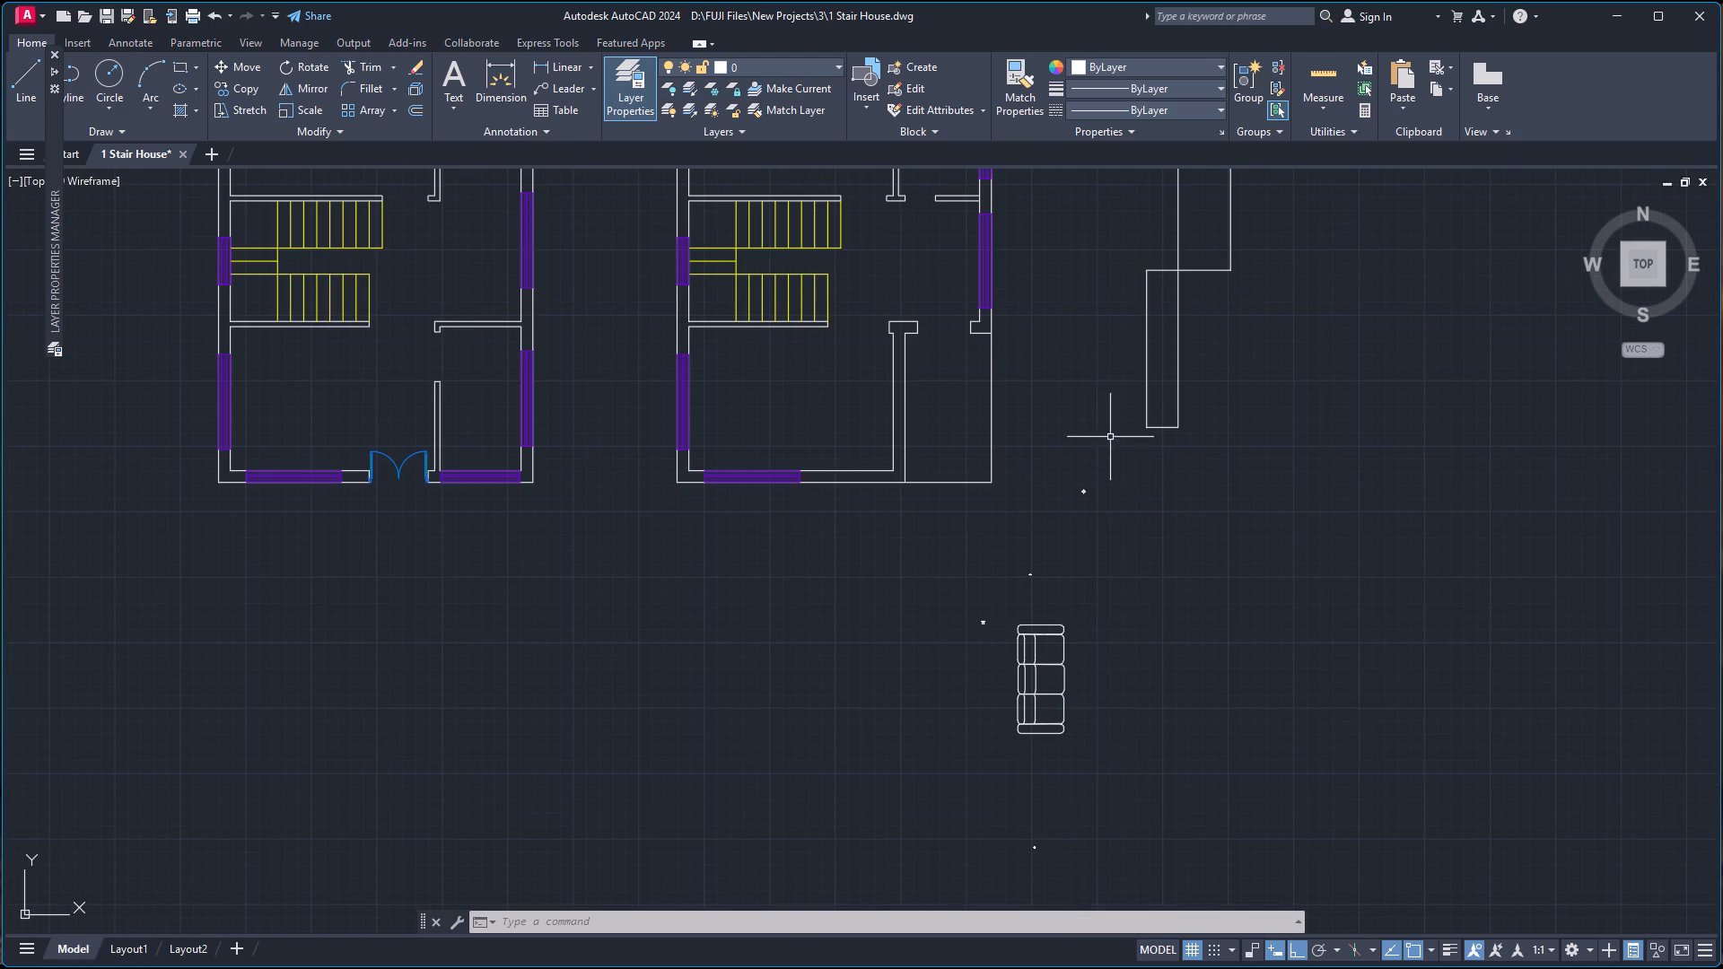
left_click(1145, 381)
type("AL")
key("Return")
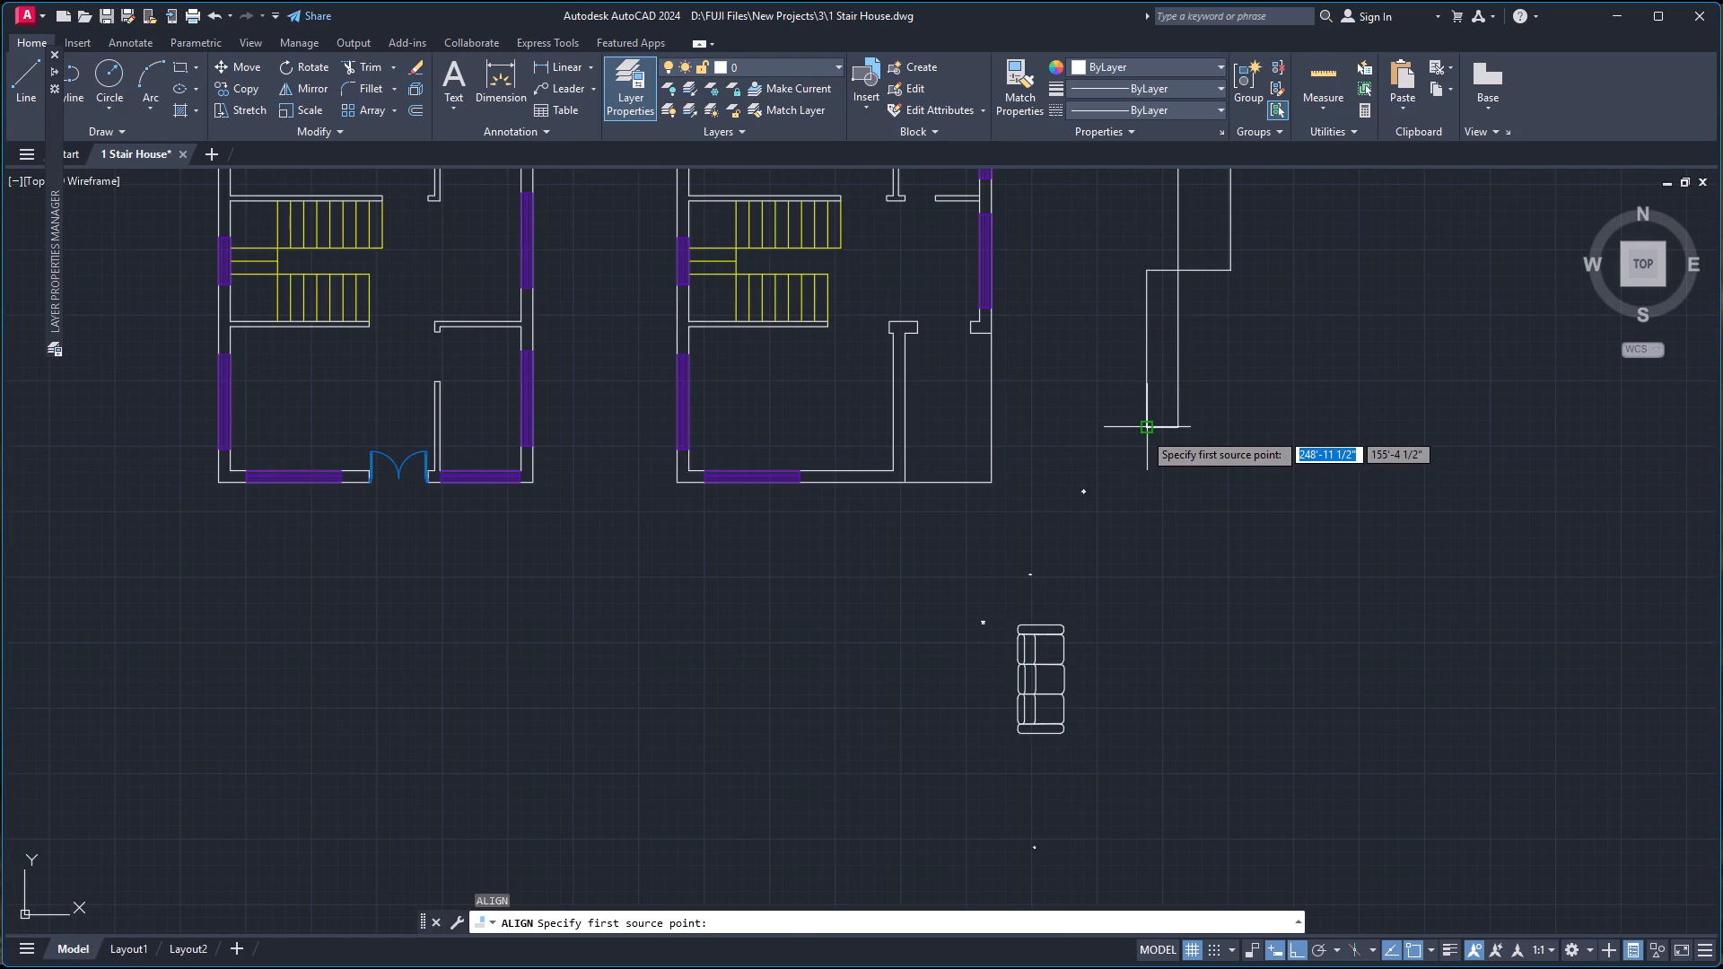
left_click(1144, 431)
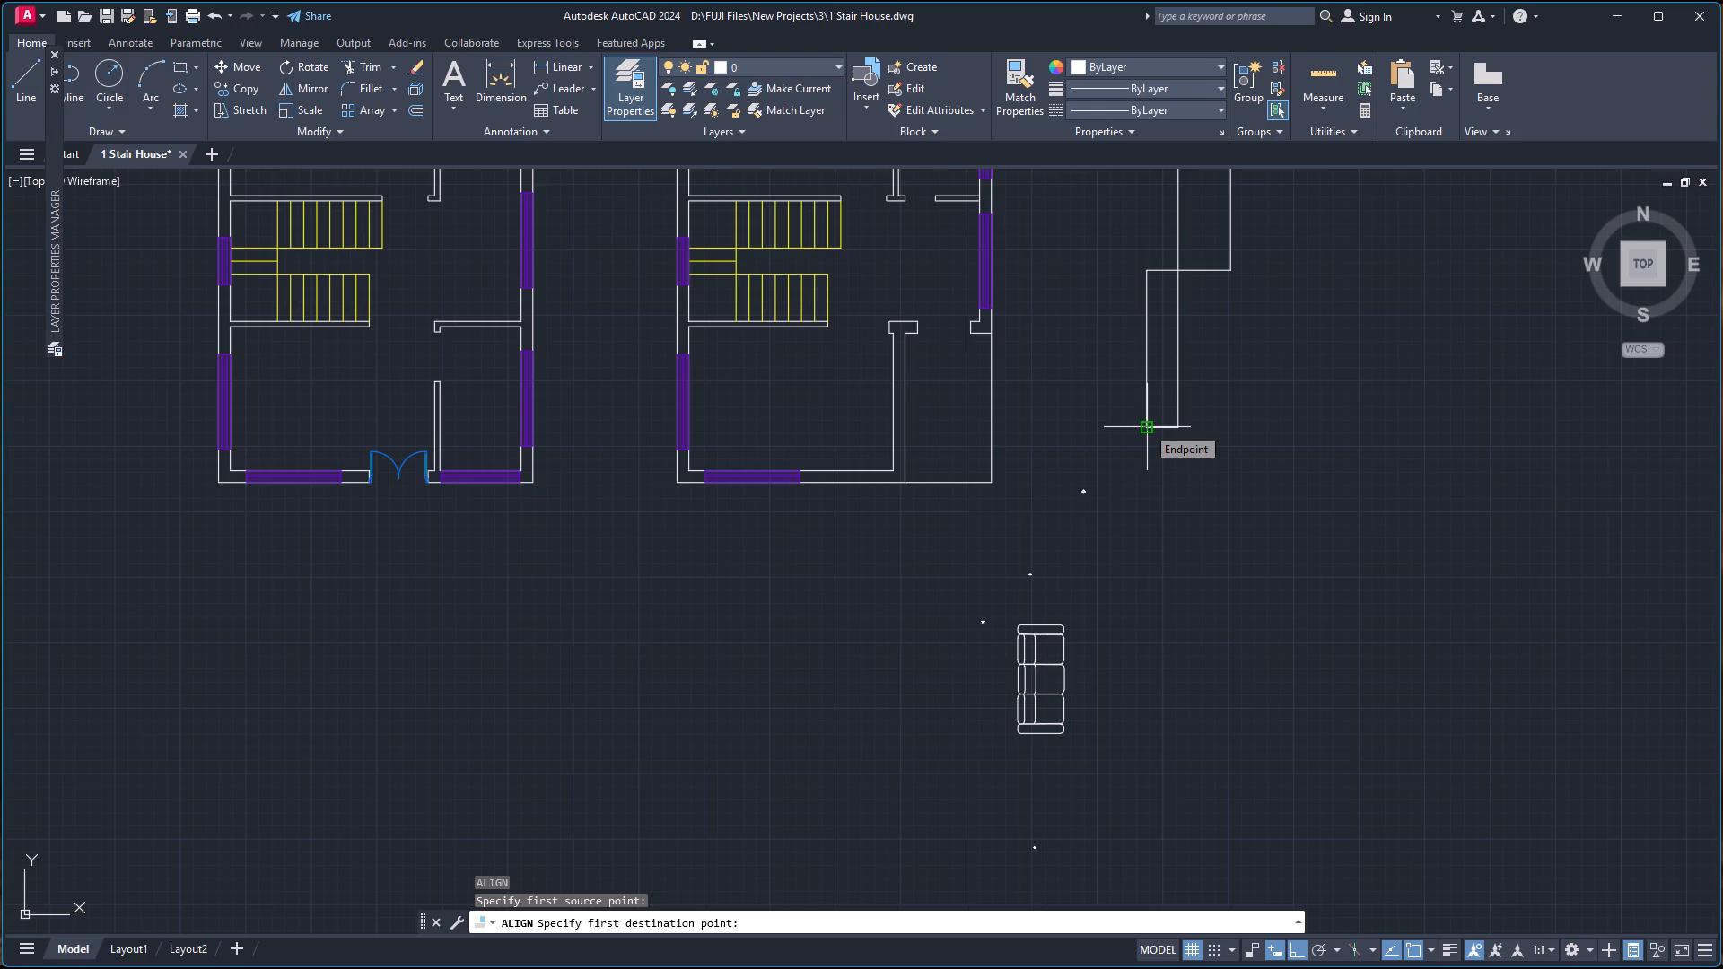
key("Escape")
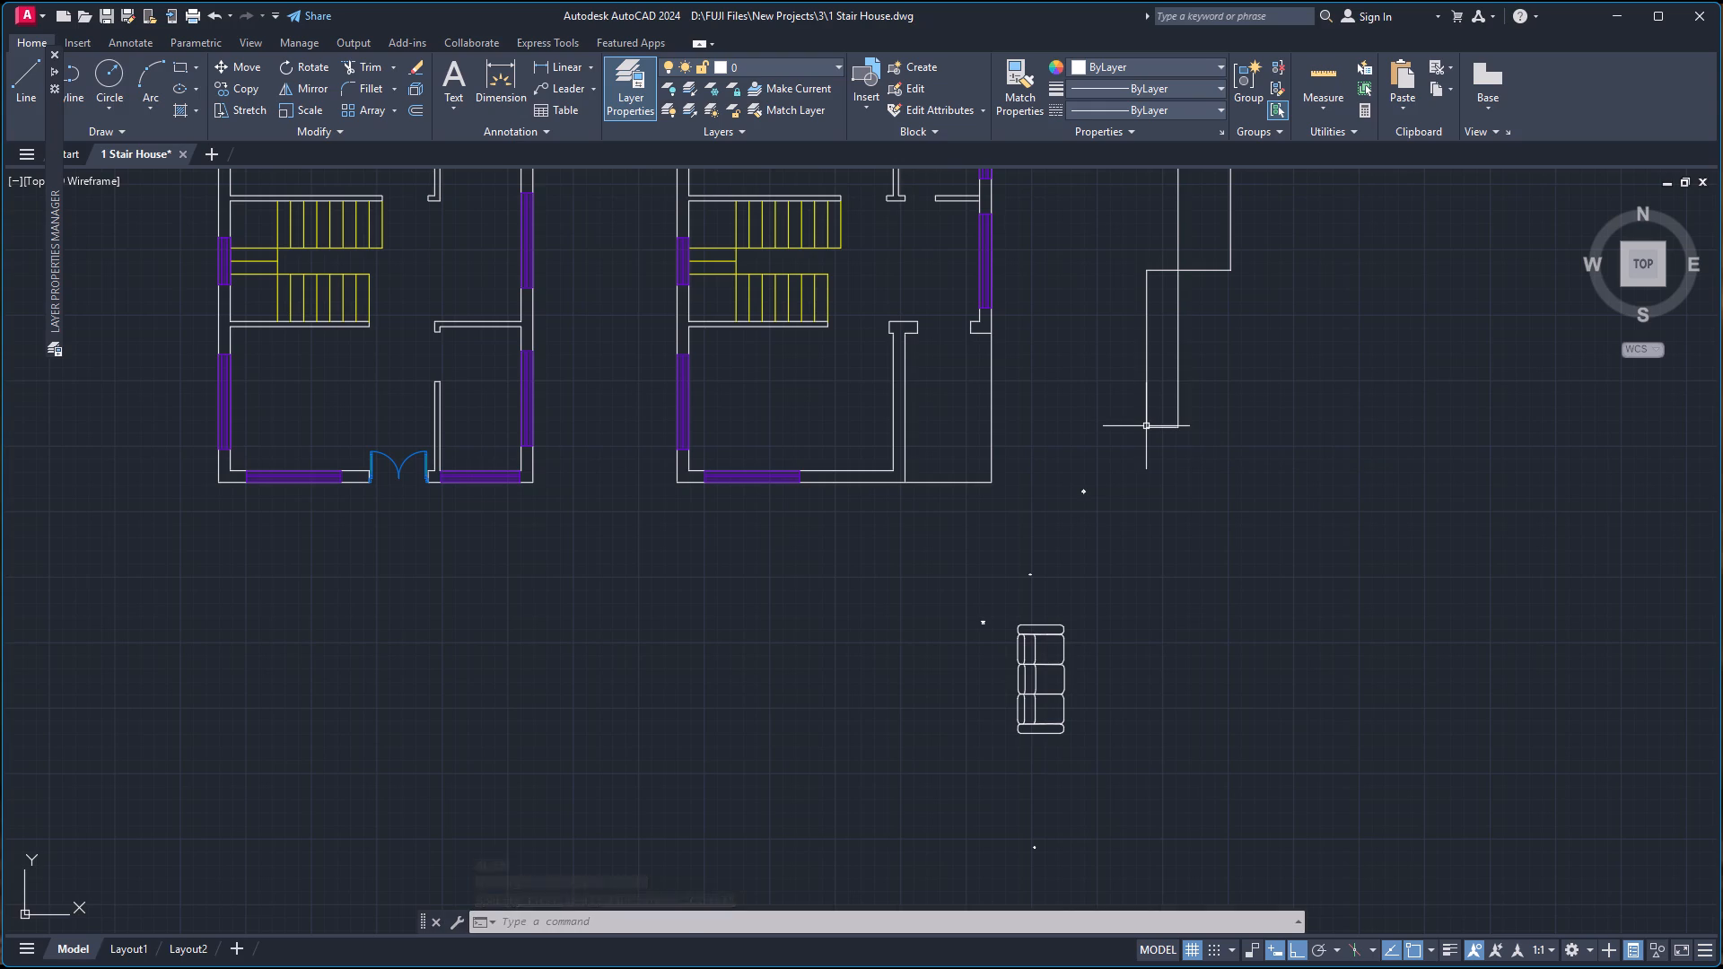
Align the single-door block AP0B05 to the south corners of the northeast room's door opening in the duplicate plan, scaling it to the alignment points.
left_click(1146, 426)
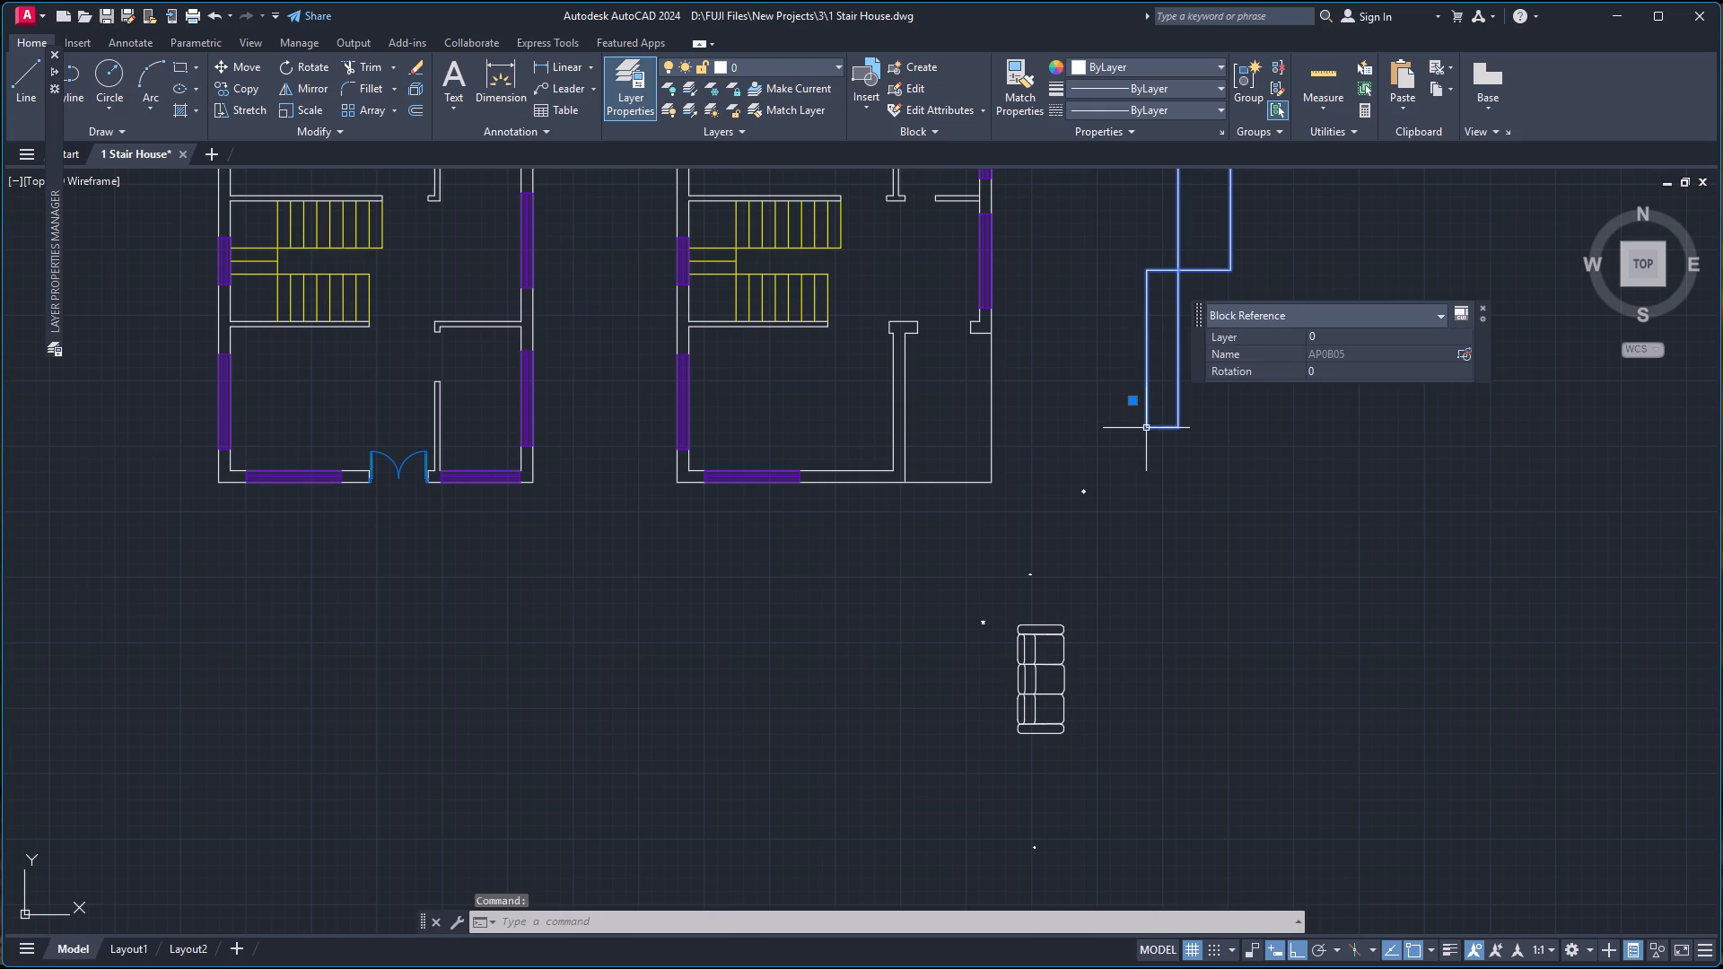
key("a")
key("l")
key("Return")
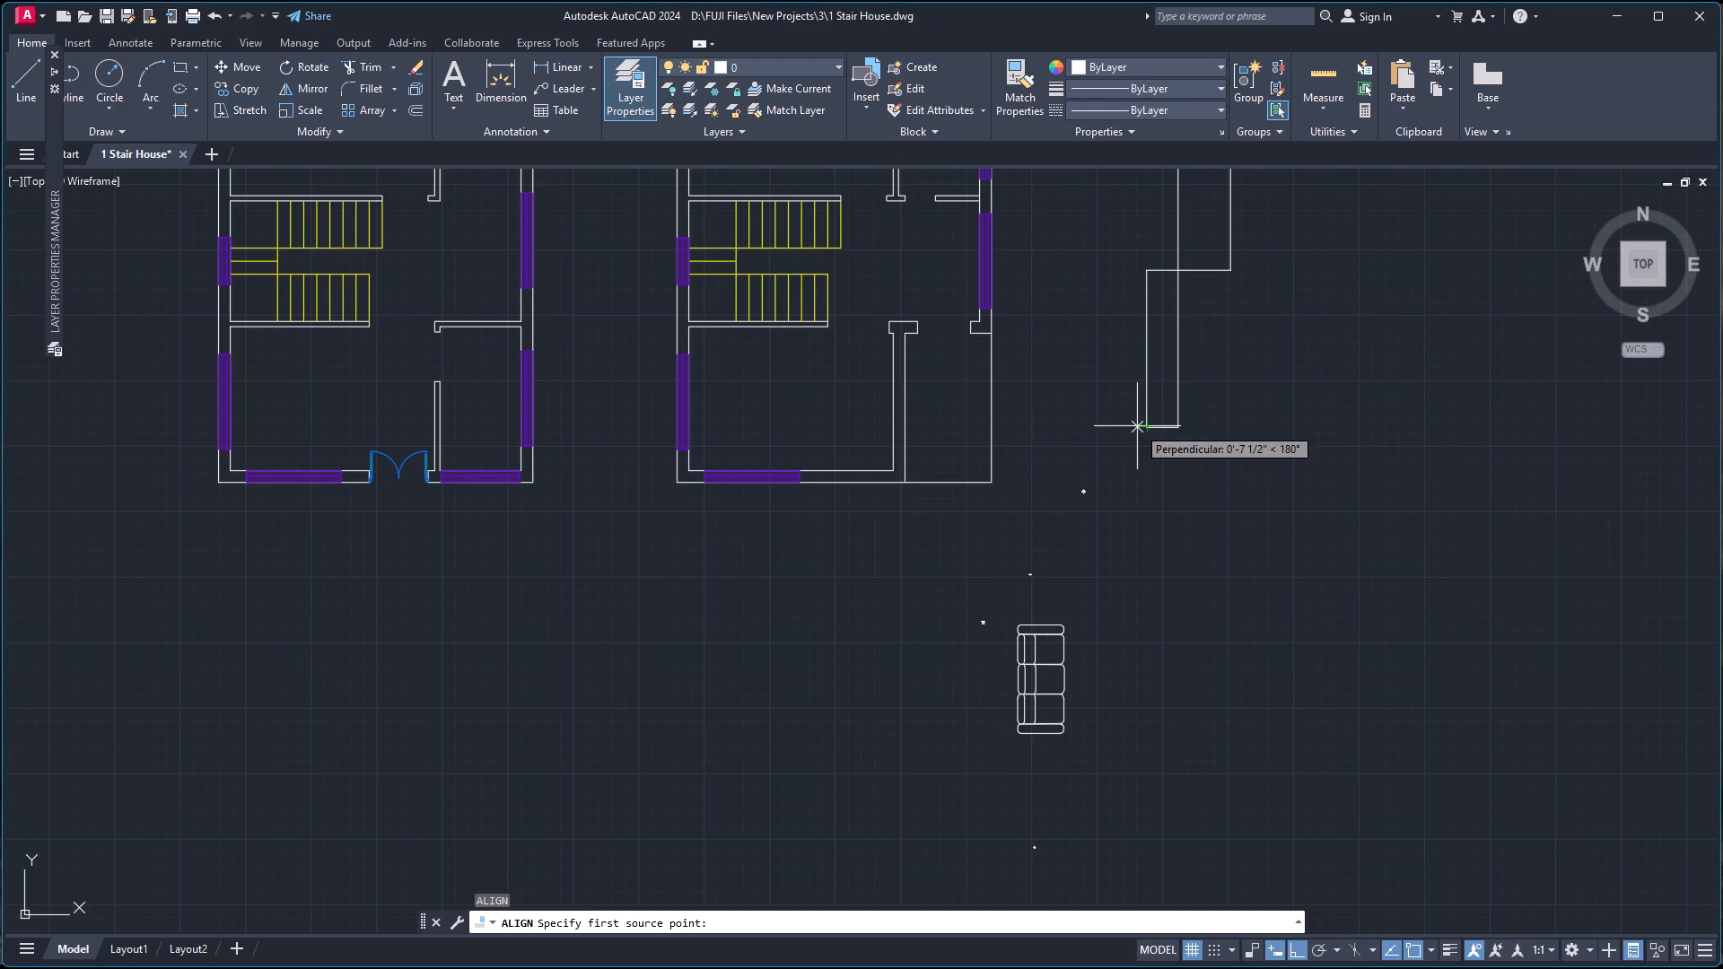
left_click(1145, 425)
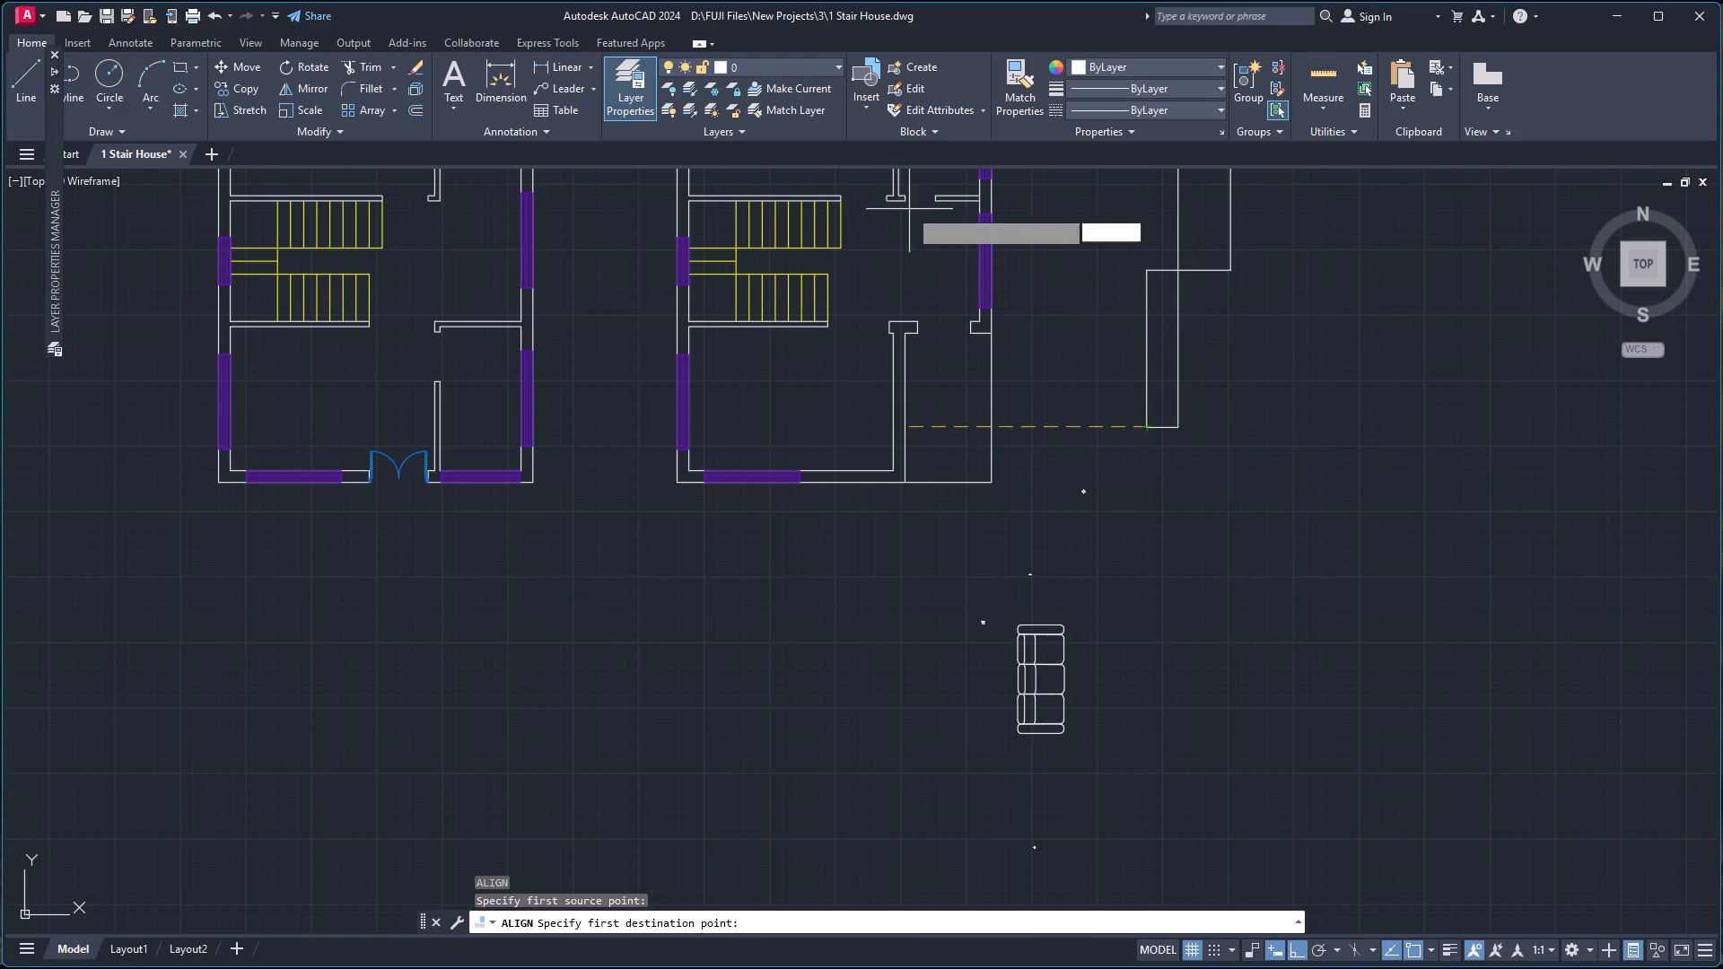
scroll(908, 199, "up", 3)
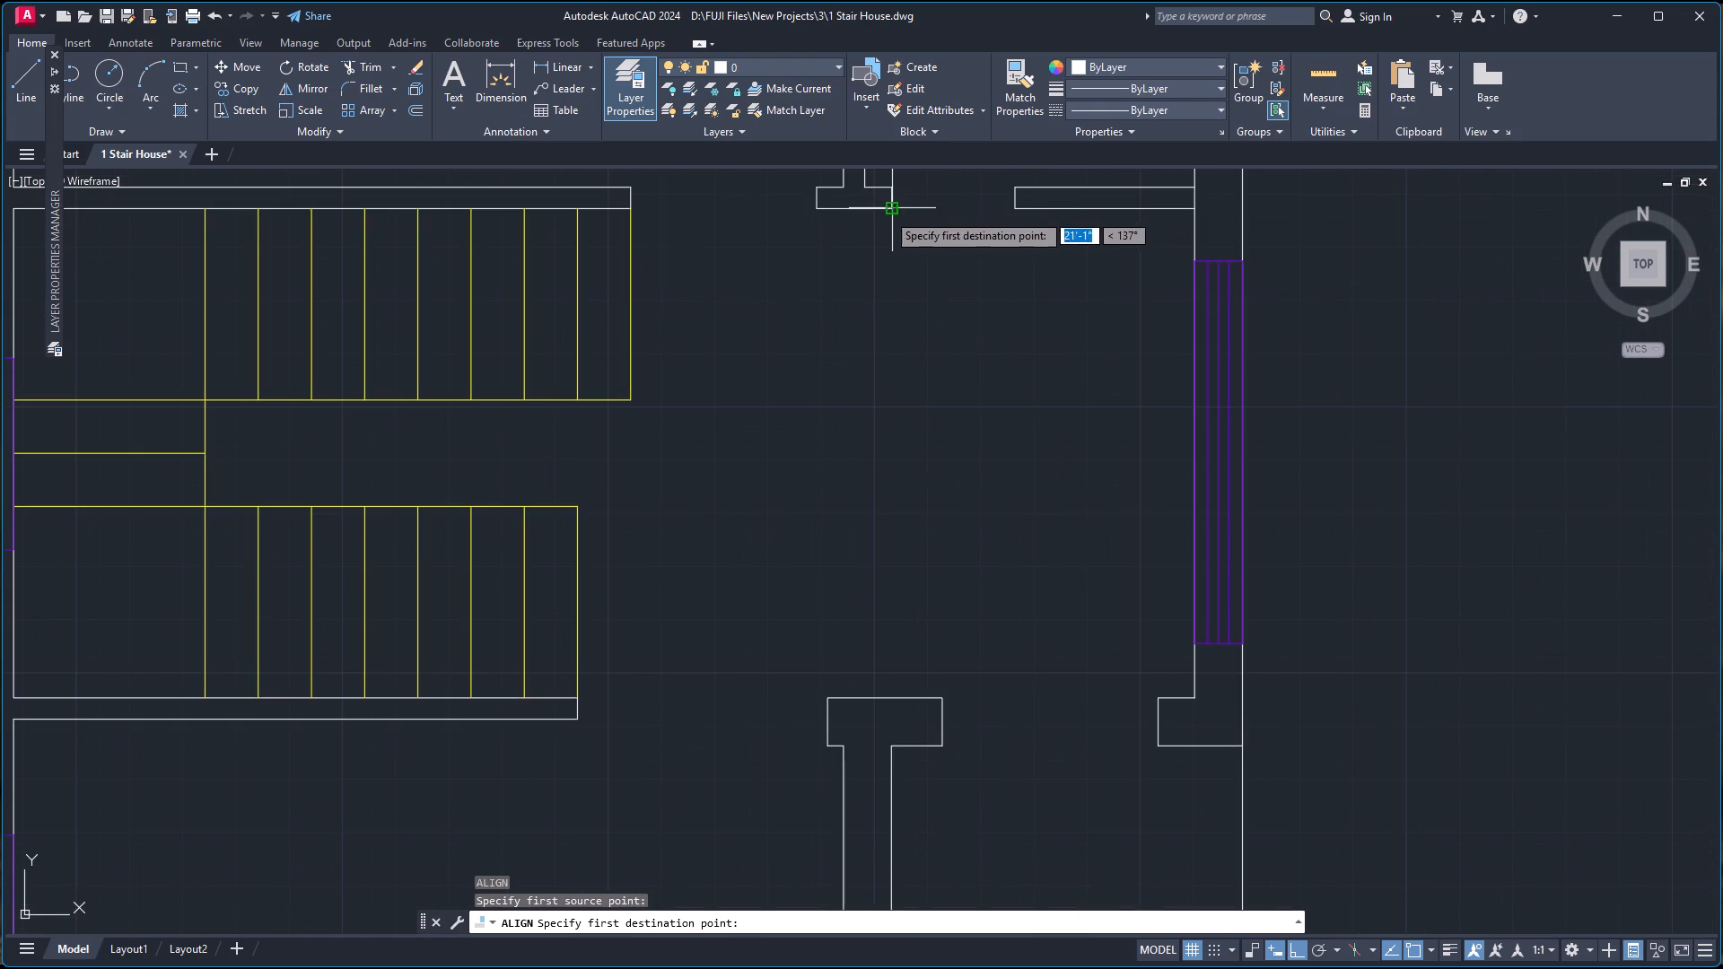
left_click(887, 213)
scroll(1002, 259, "down", 5)
scroll(1290, 353, "down", 2)
scroll(1381, 377, "up", 2)
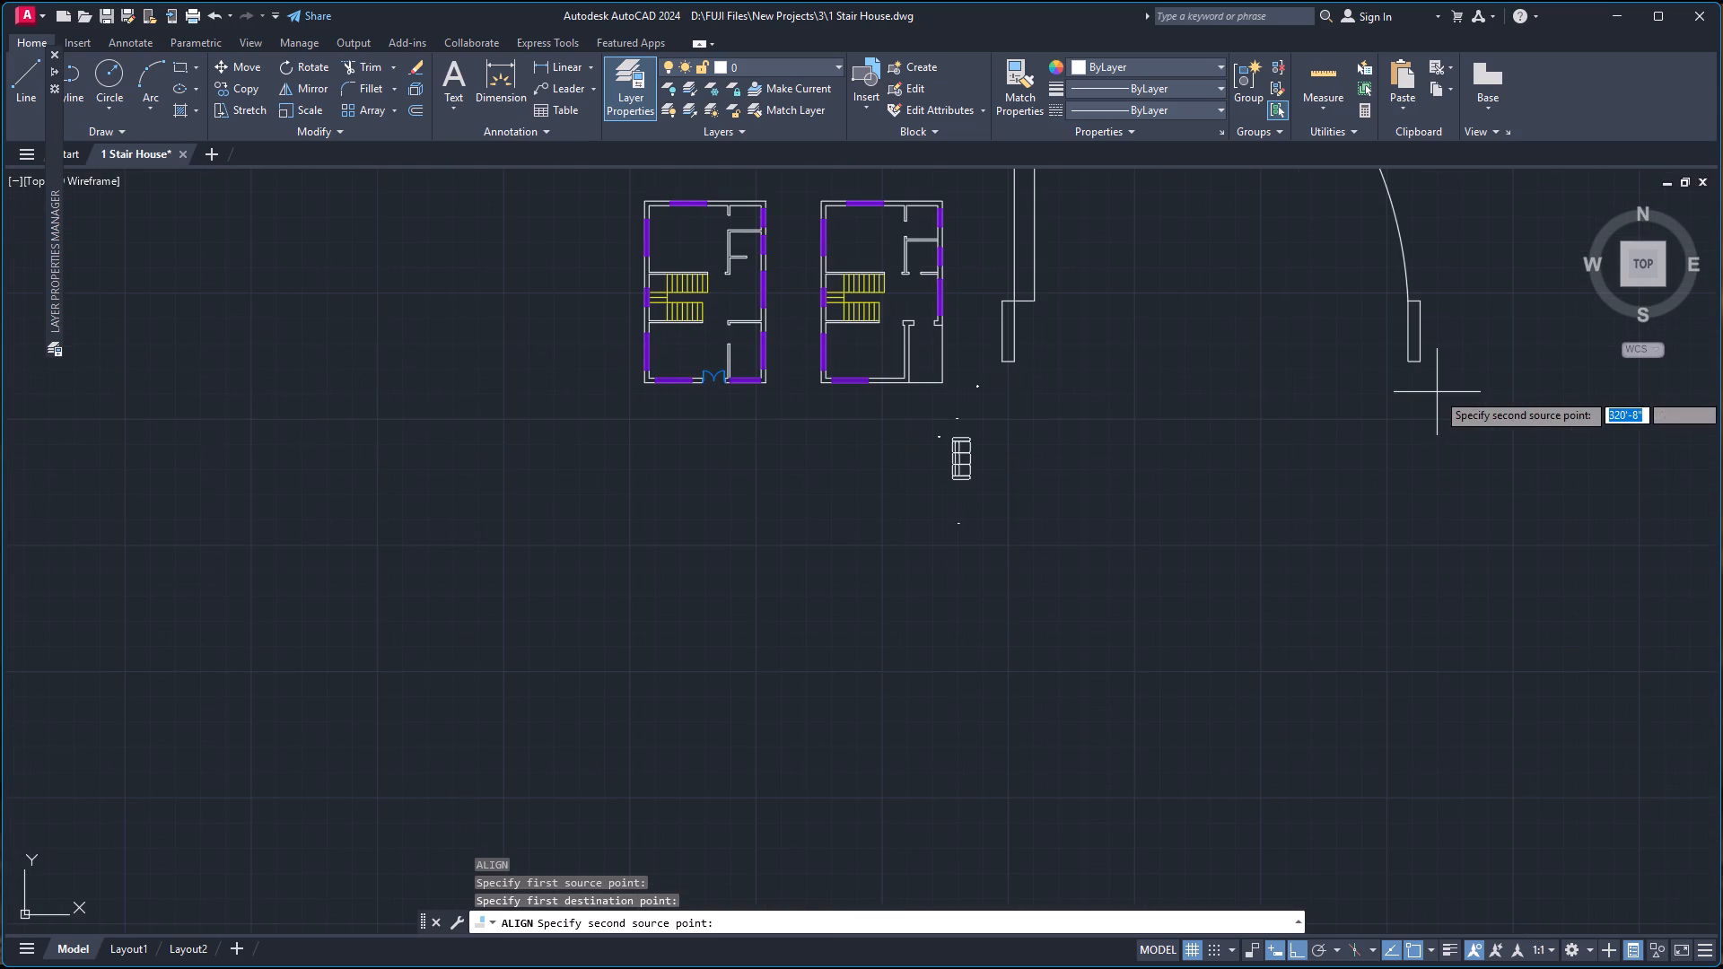
left_click(1422, 360)
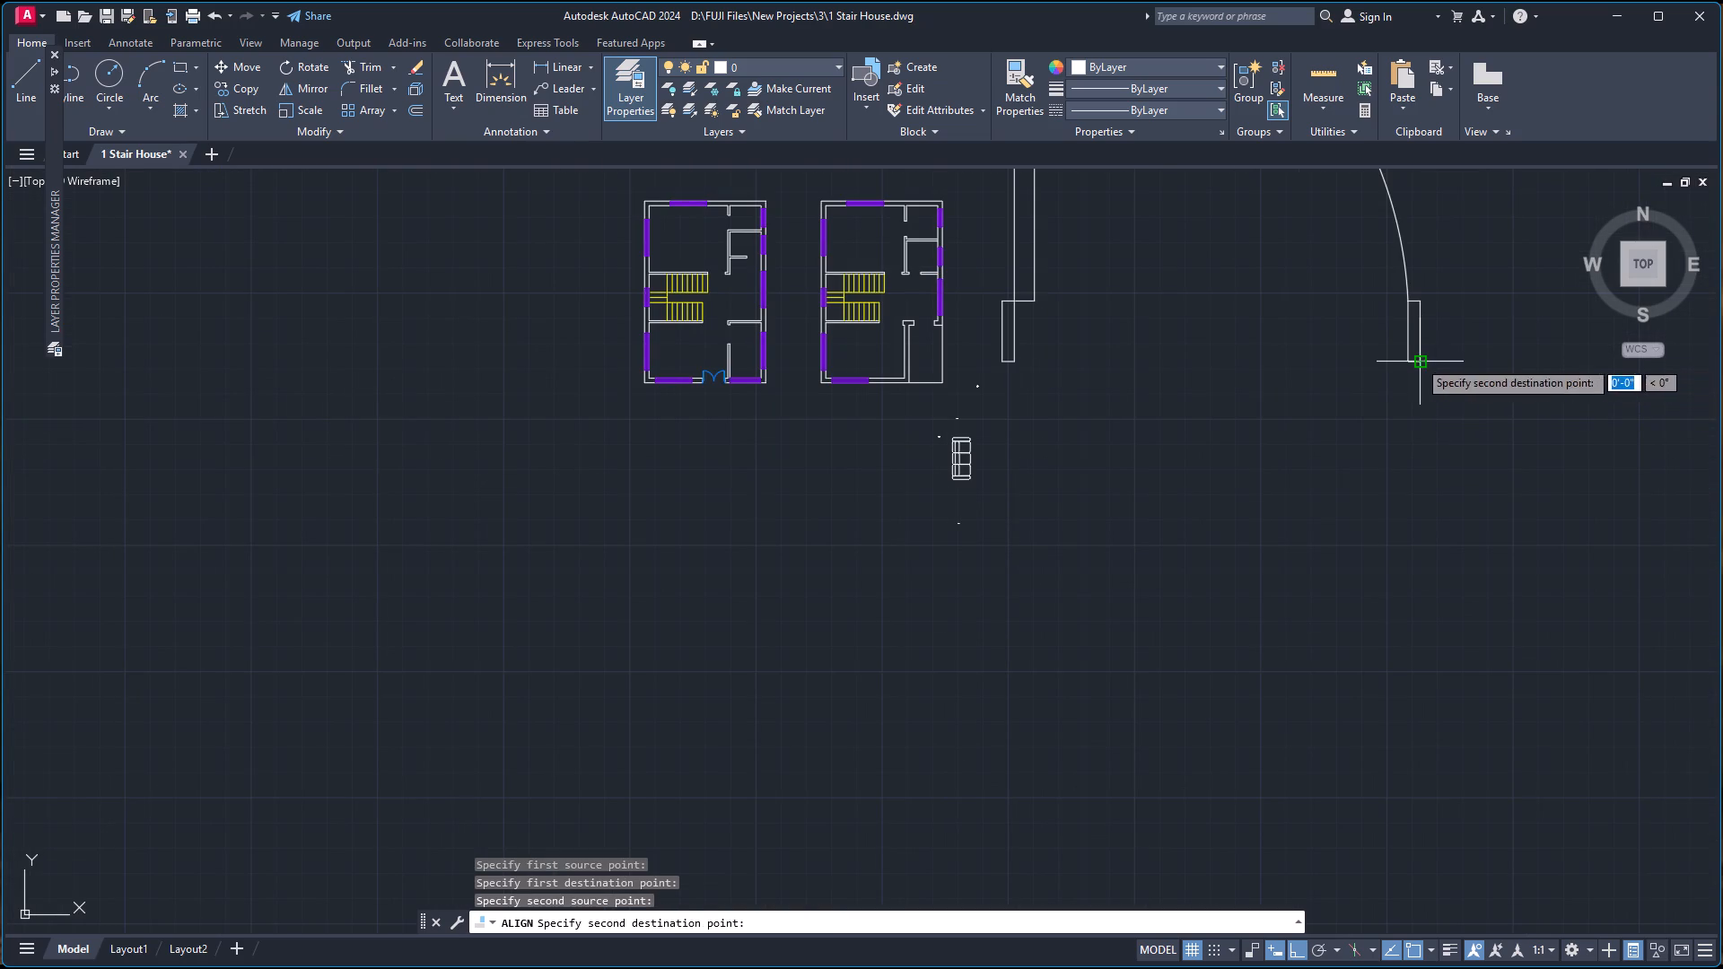
scroll(904, 283, "up", 6)
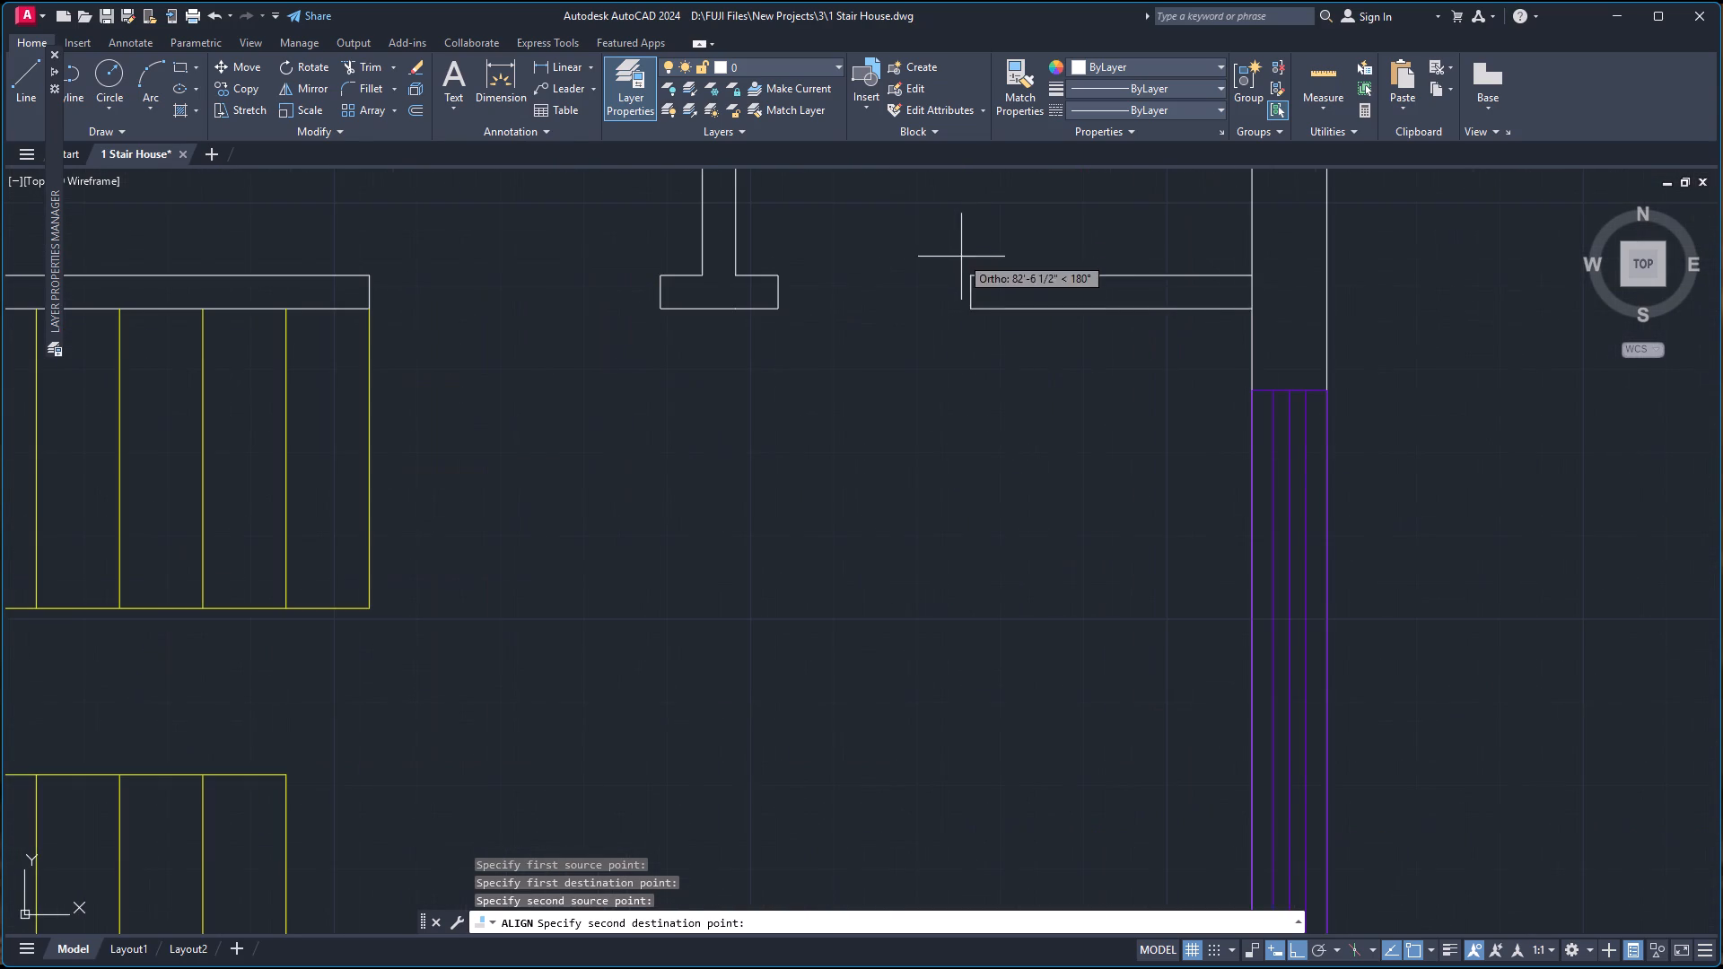
left_click(975, 310)
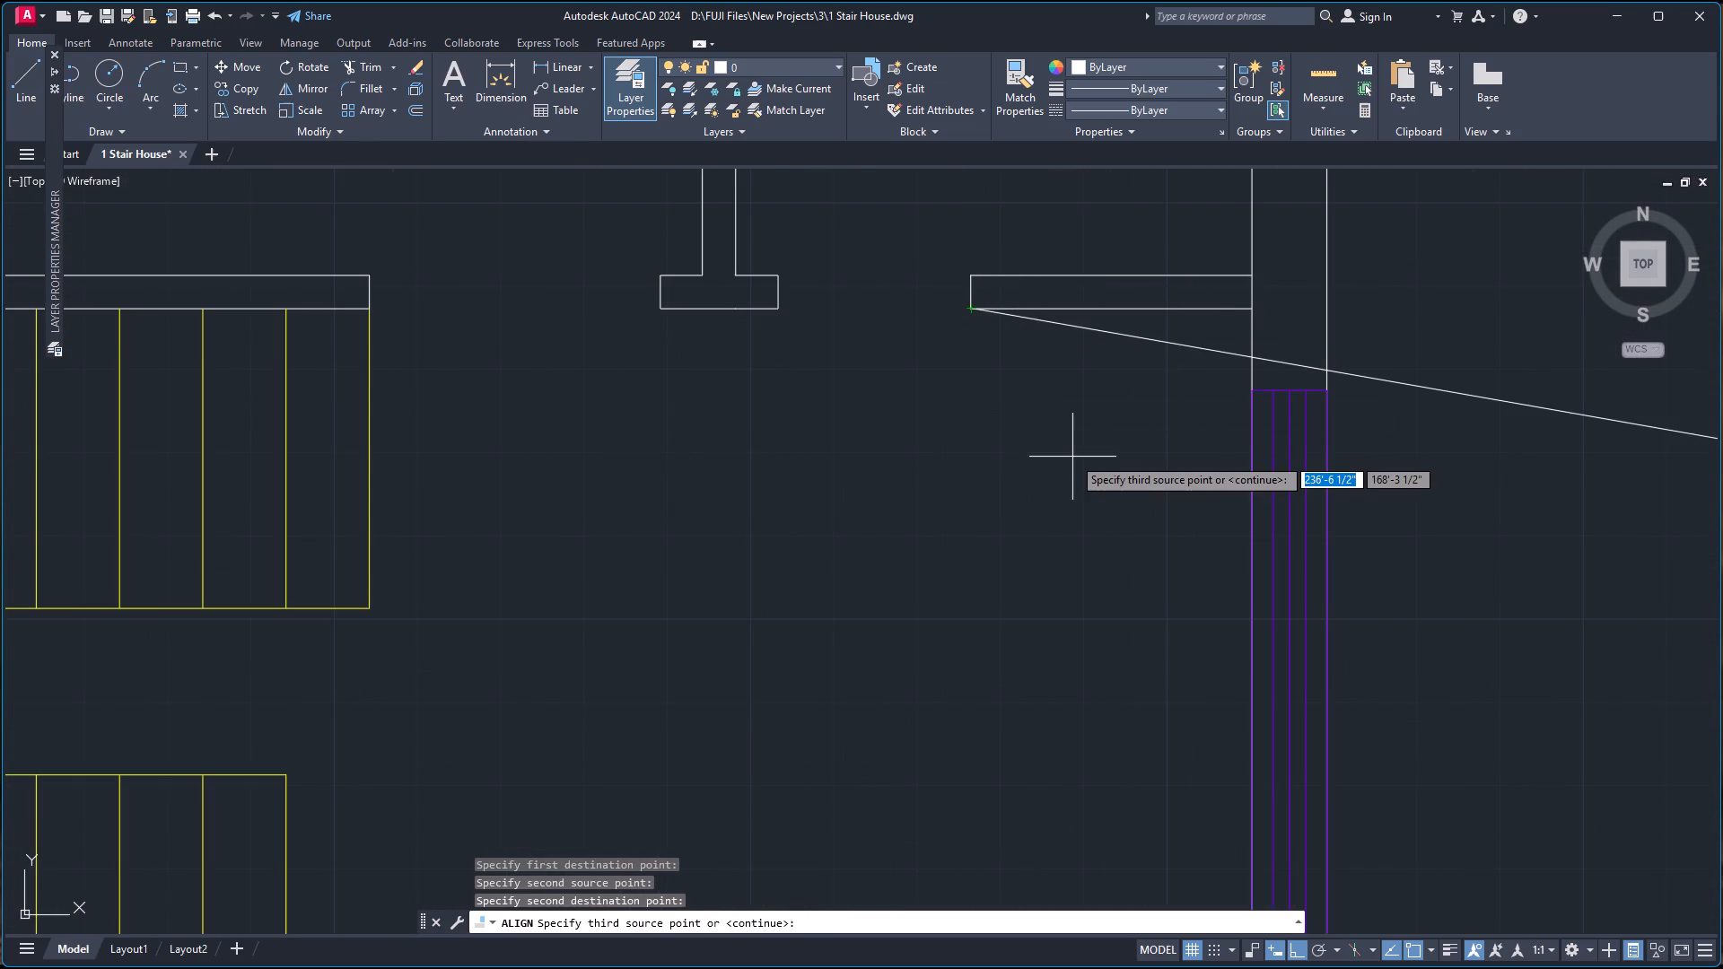
key("Return")
key("Up")
key("Return")
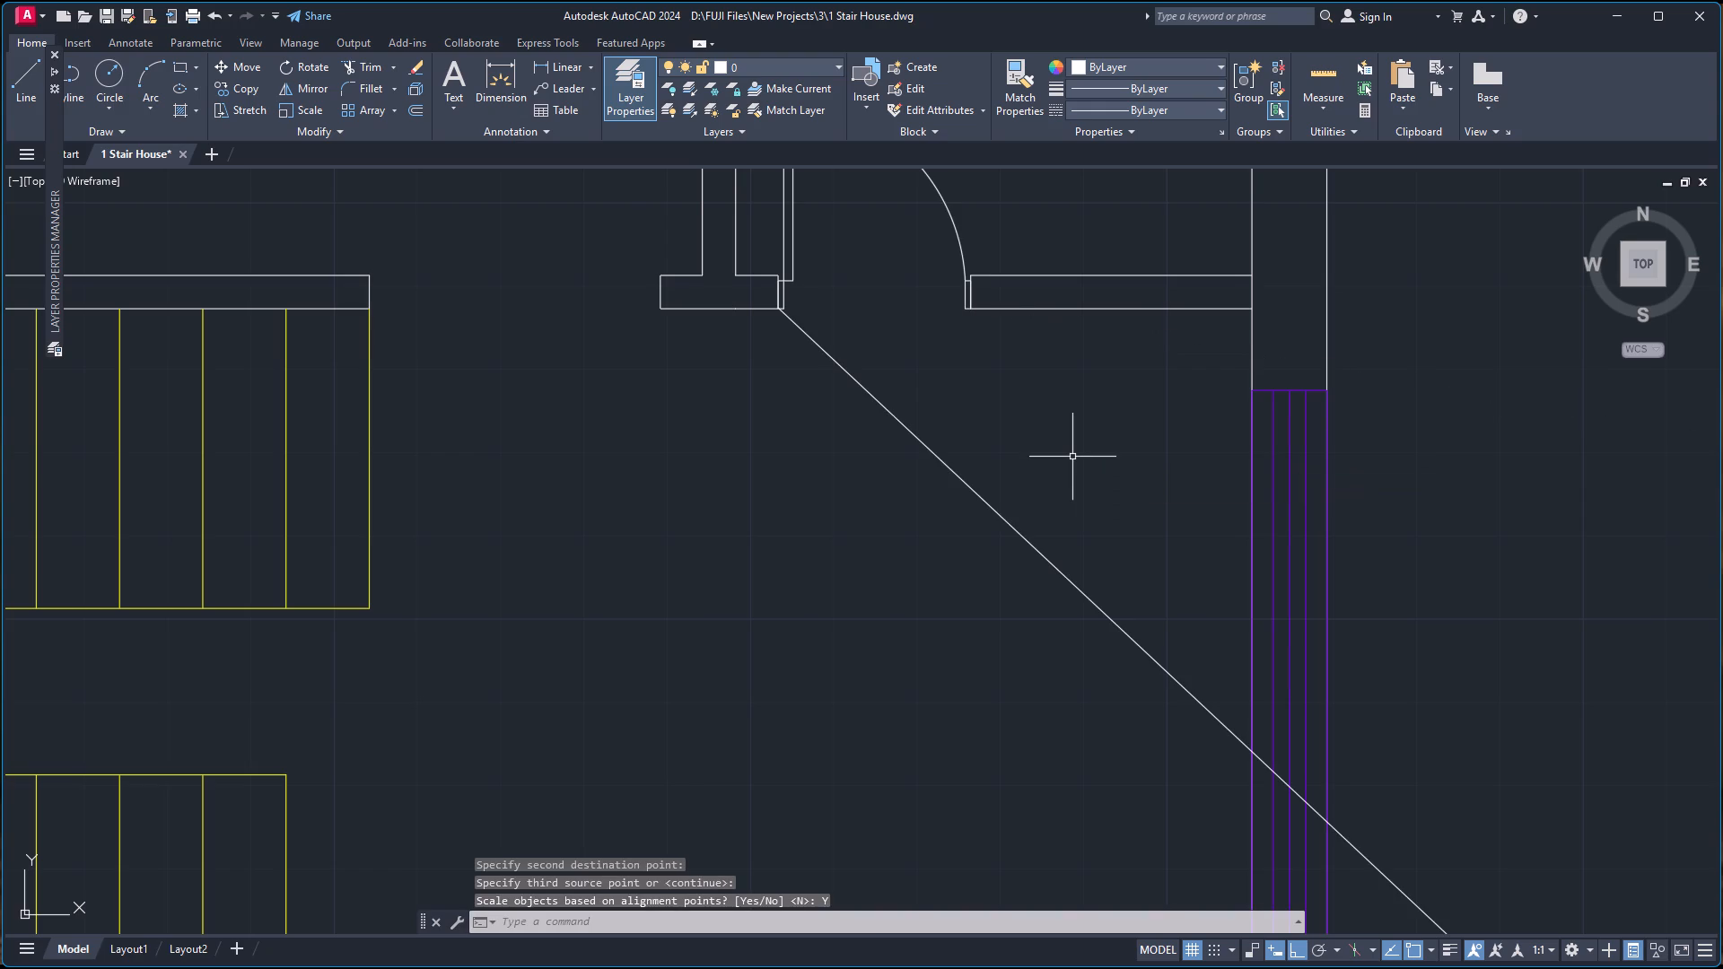
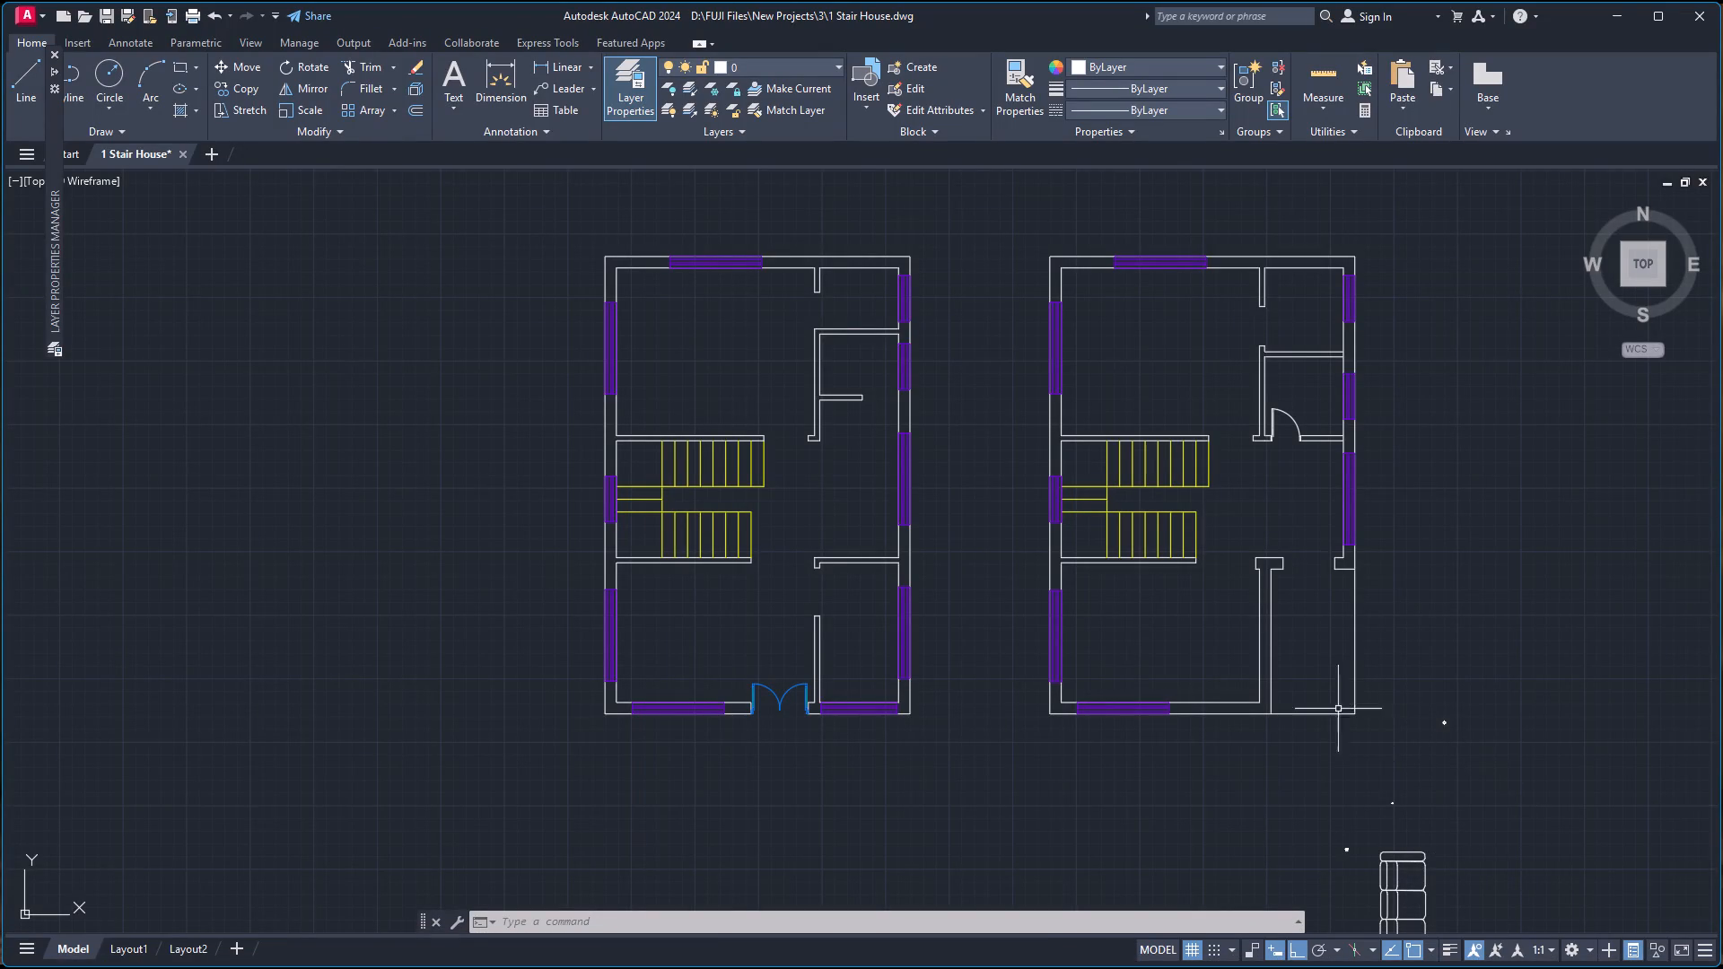
Copy the single-door block from the small east room's opening to a free spot in the hall just below it.
scroll(1359, 384, "up", 2)
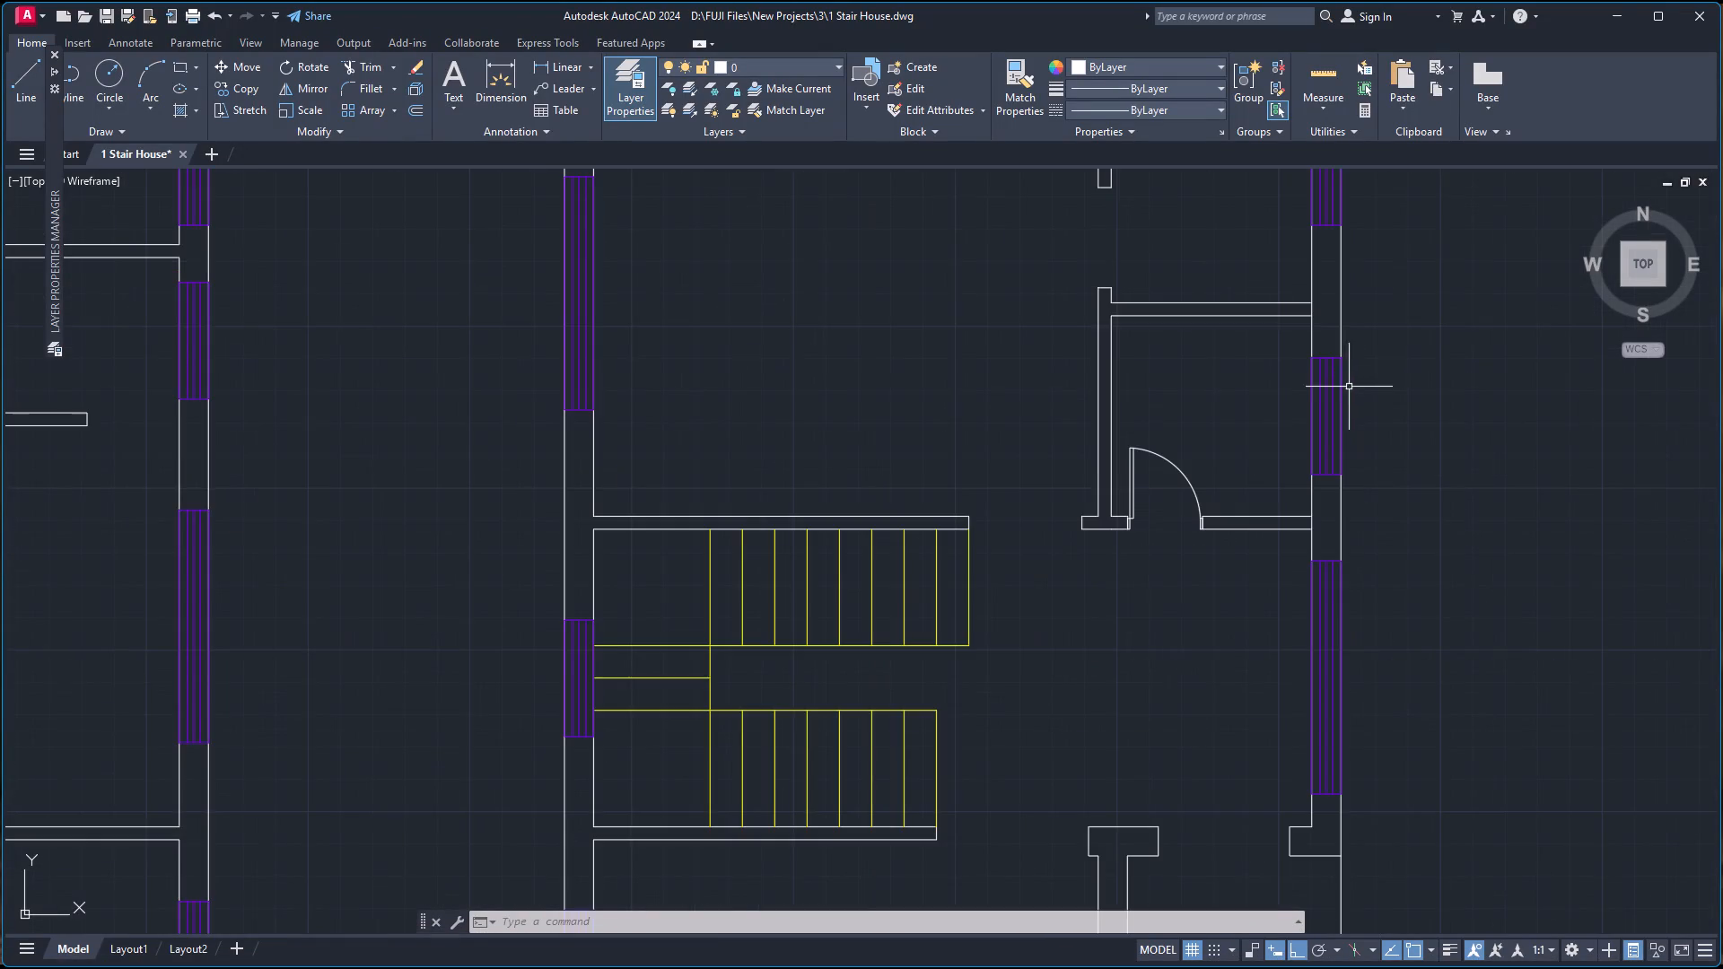
scroll(1202, 474, "up", 1)
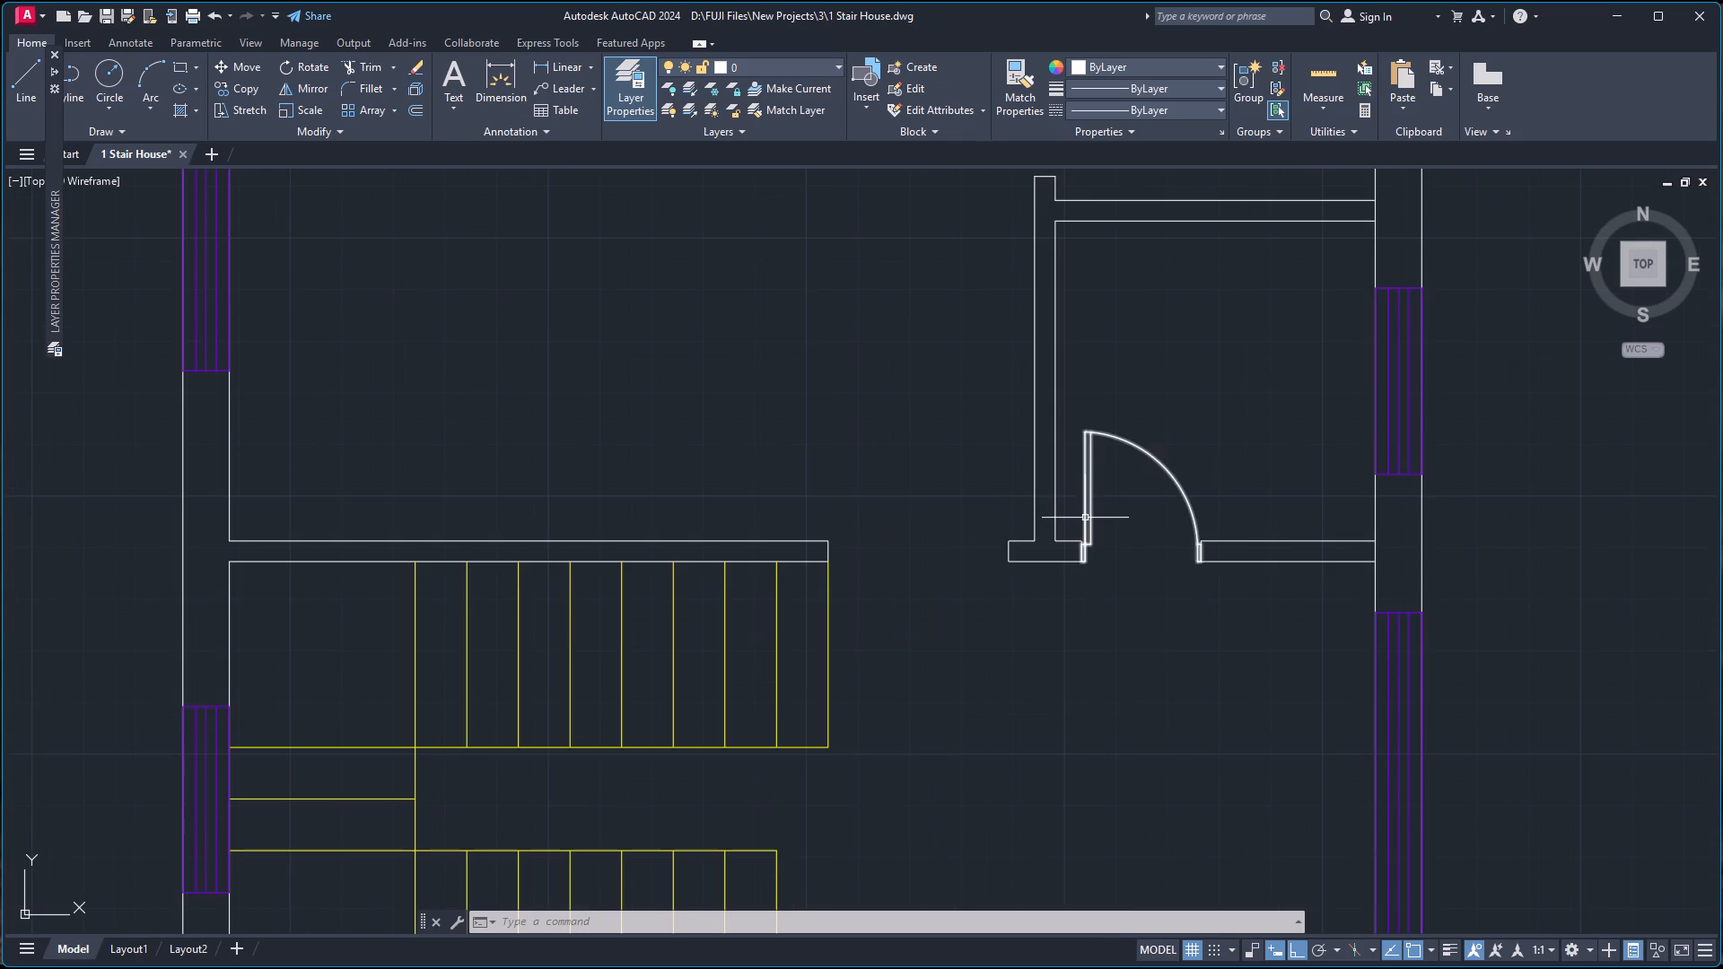
left_click(1087, 515)
key("c")
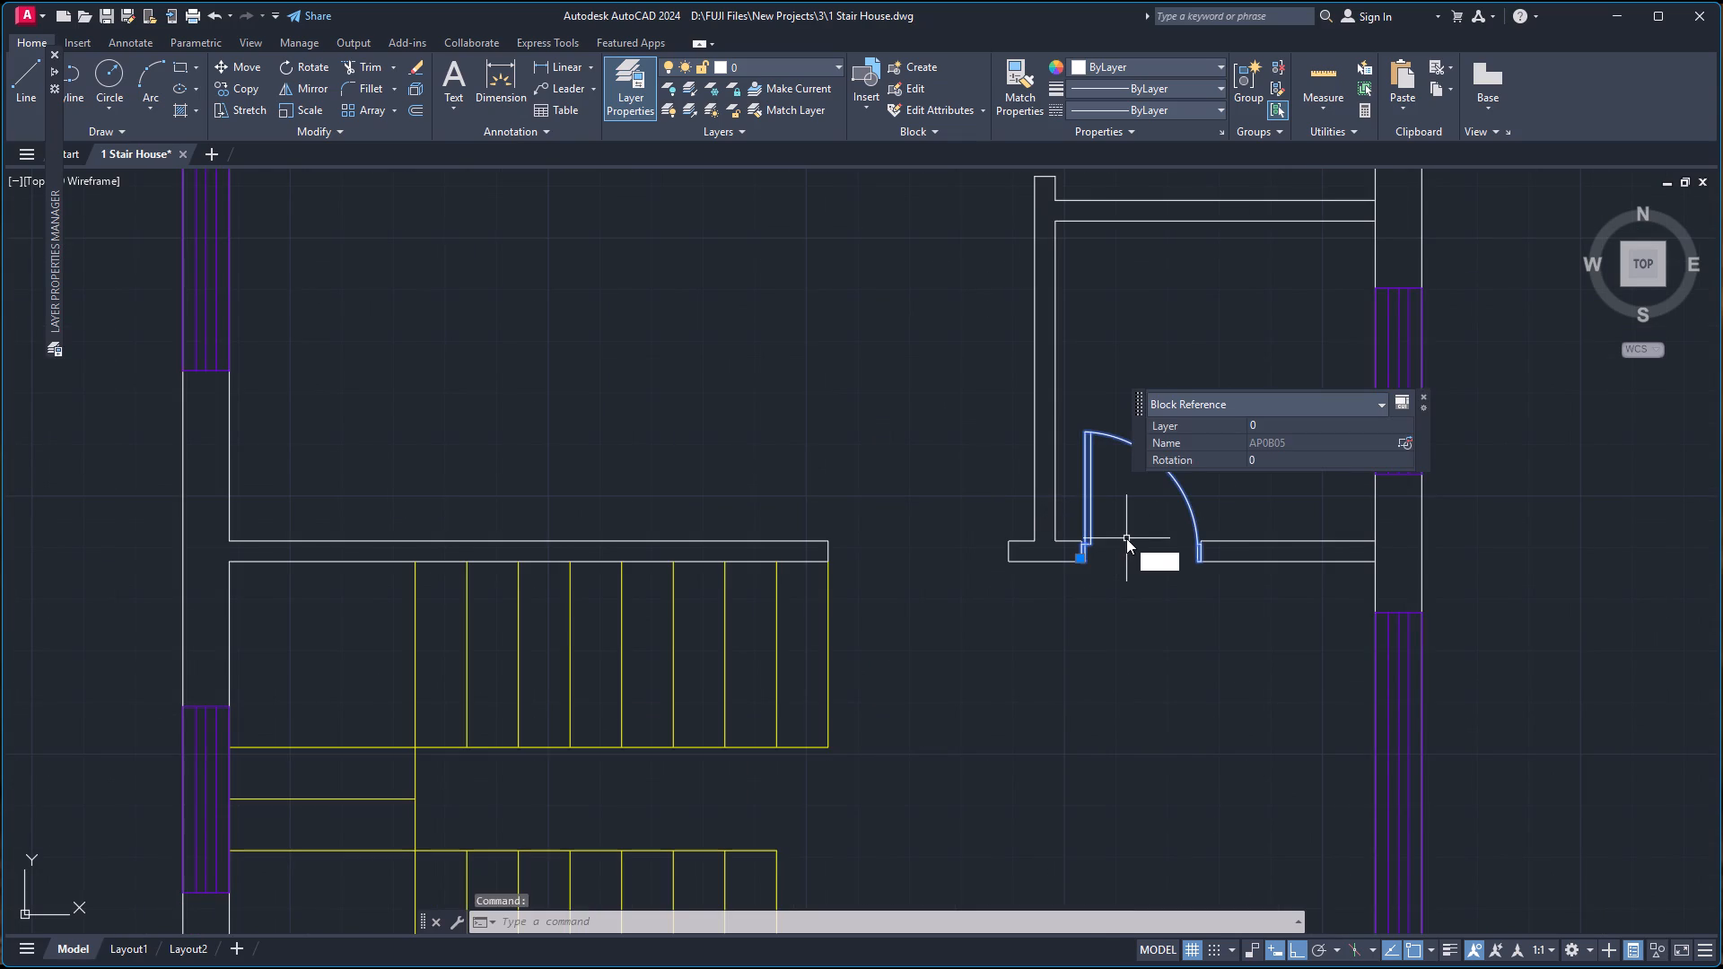
key("o")
key("Return")
scroll(1116, 582, "up", 2)
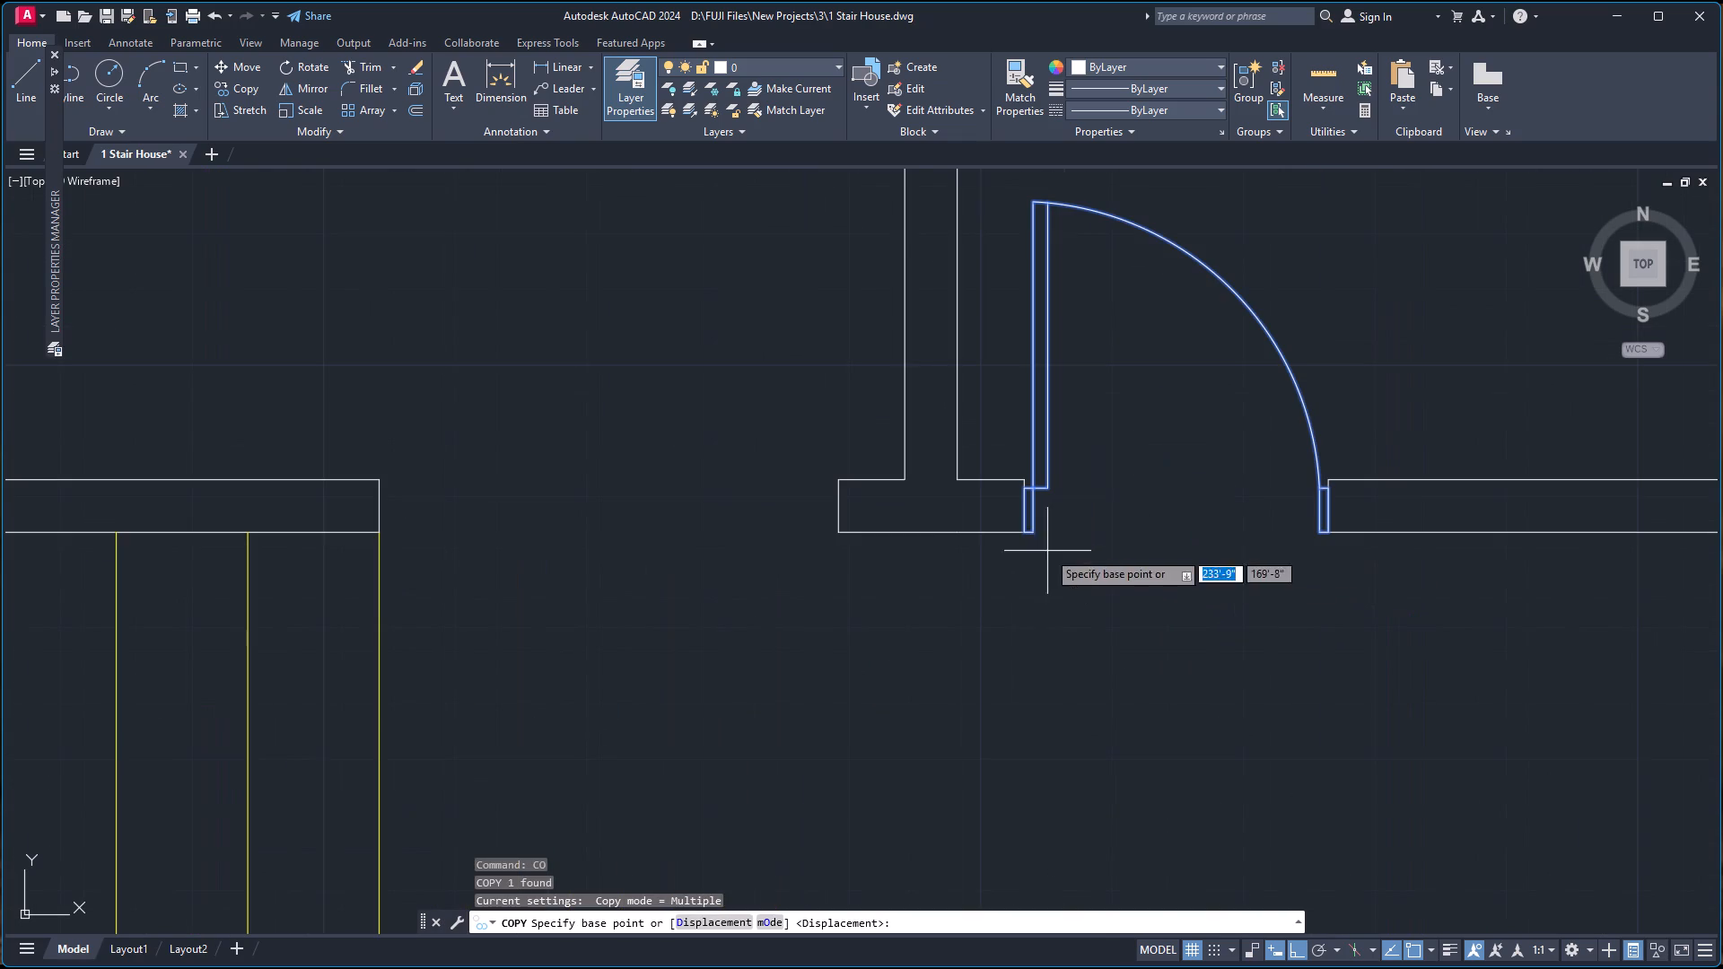
left_click(1028, 529)
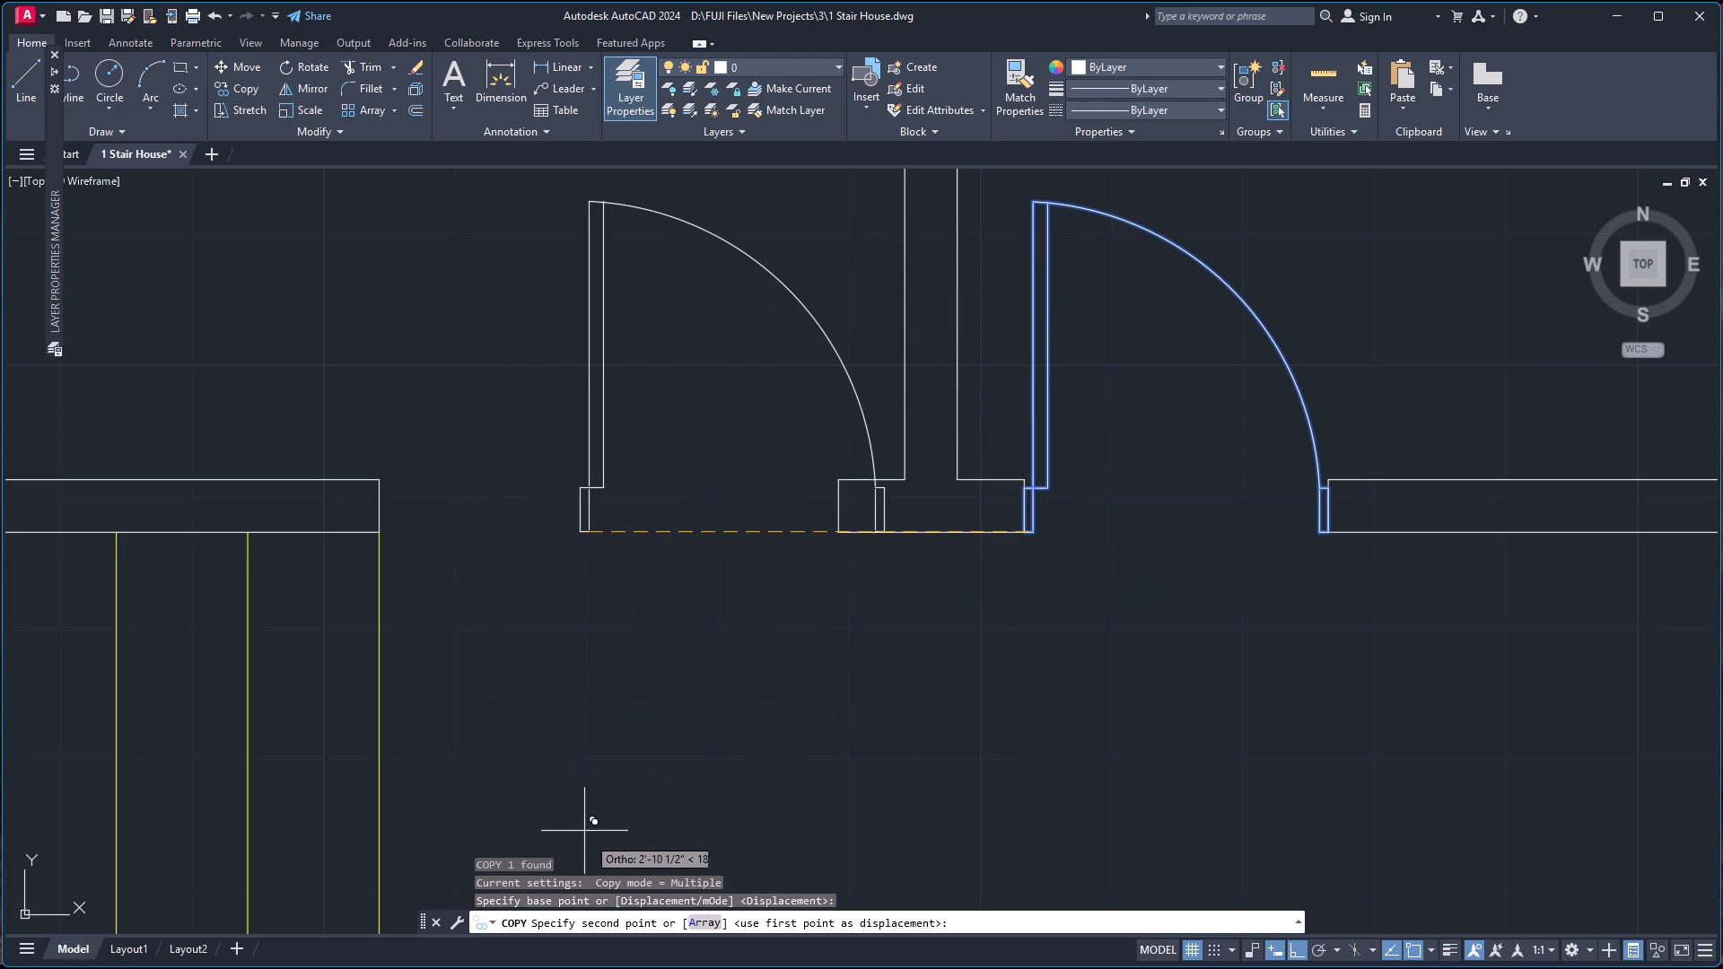
key("F8")
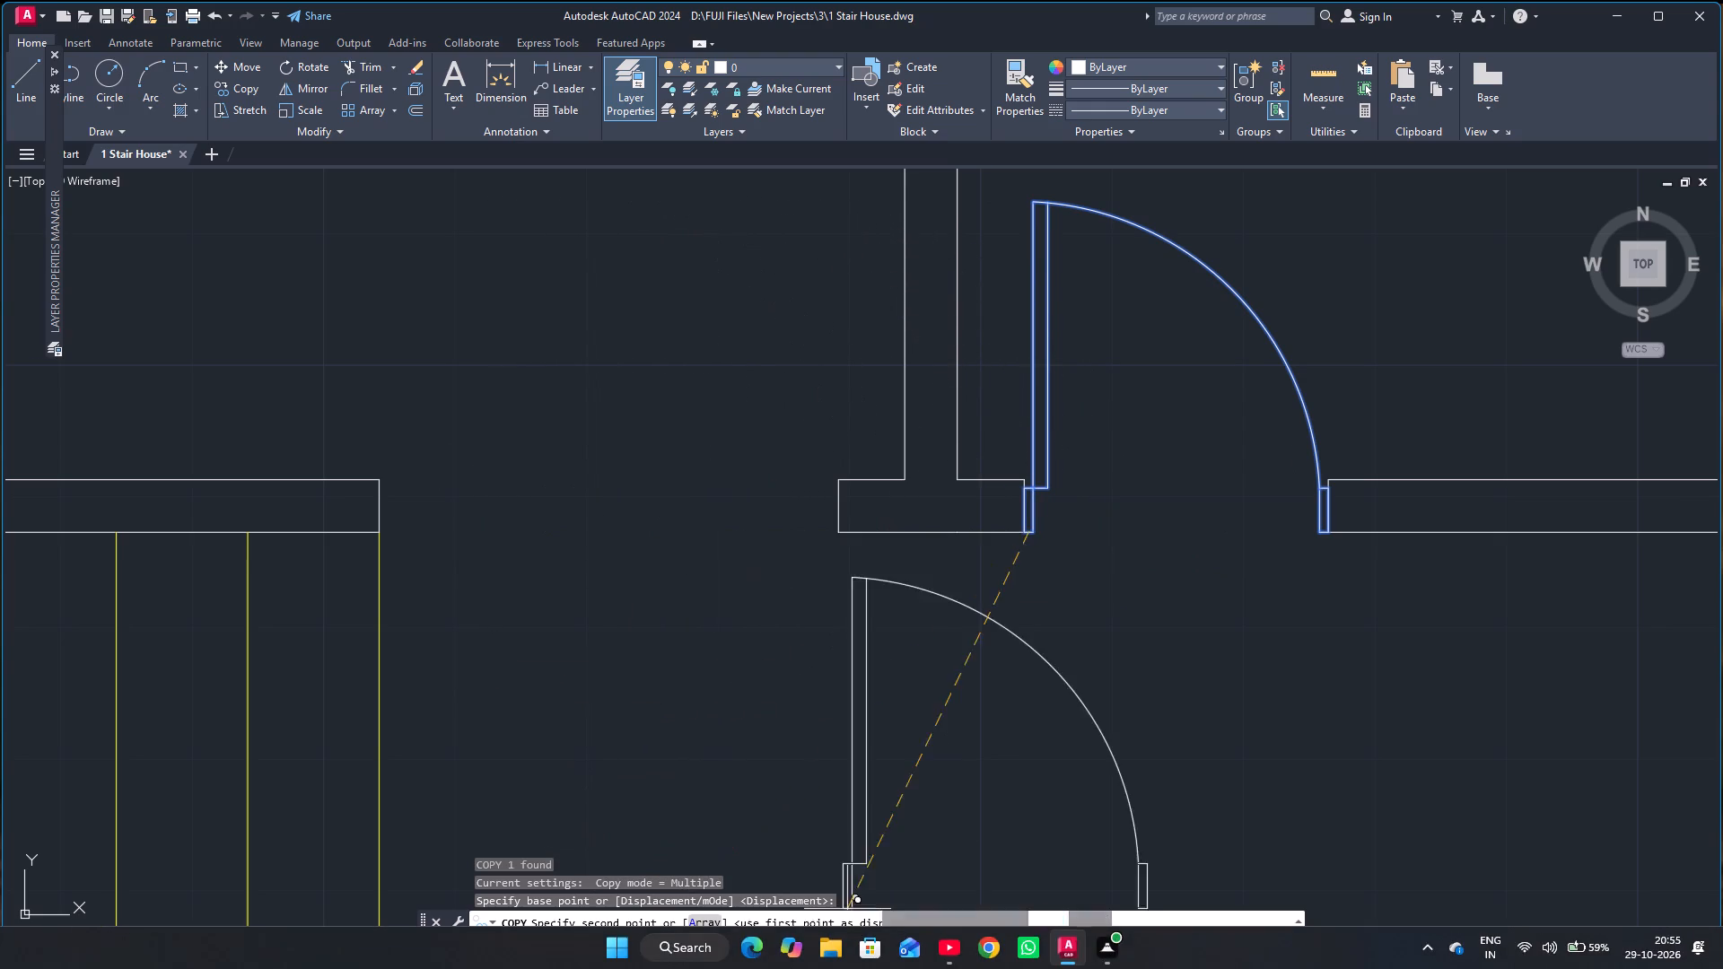
left_click(1057, 856)
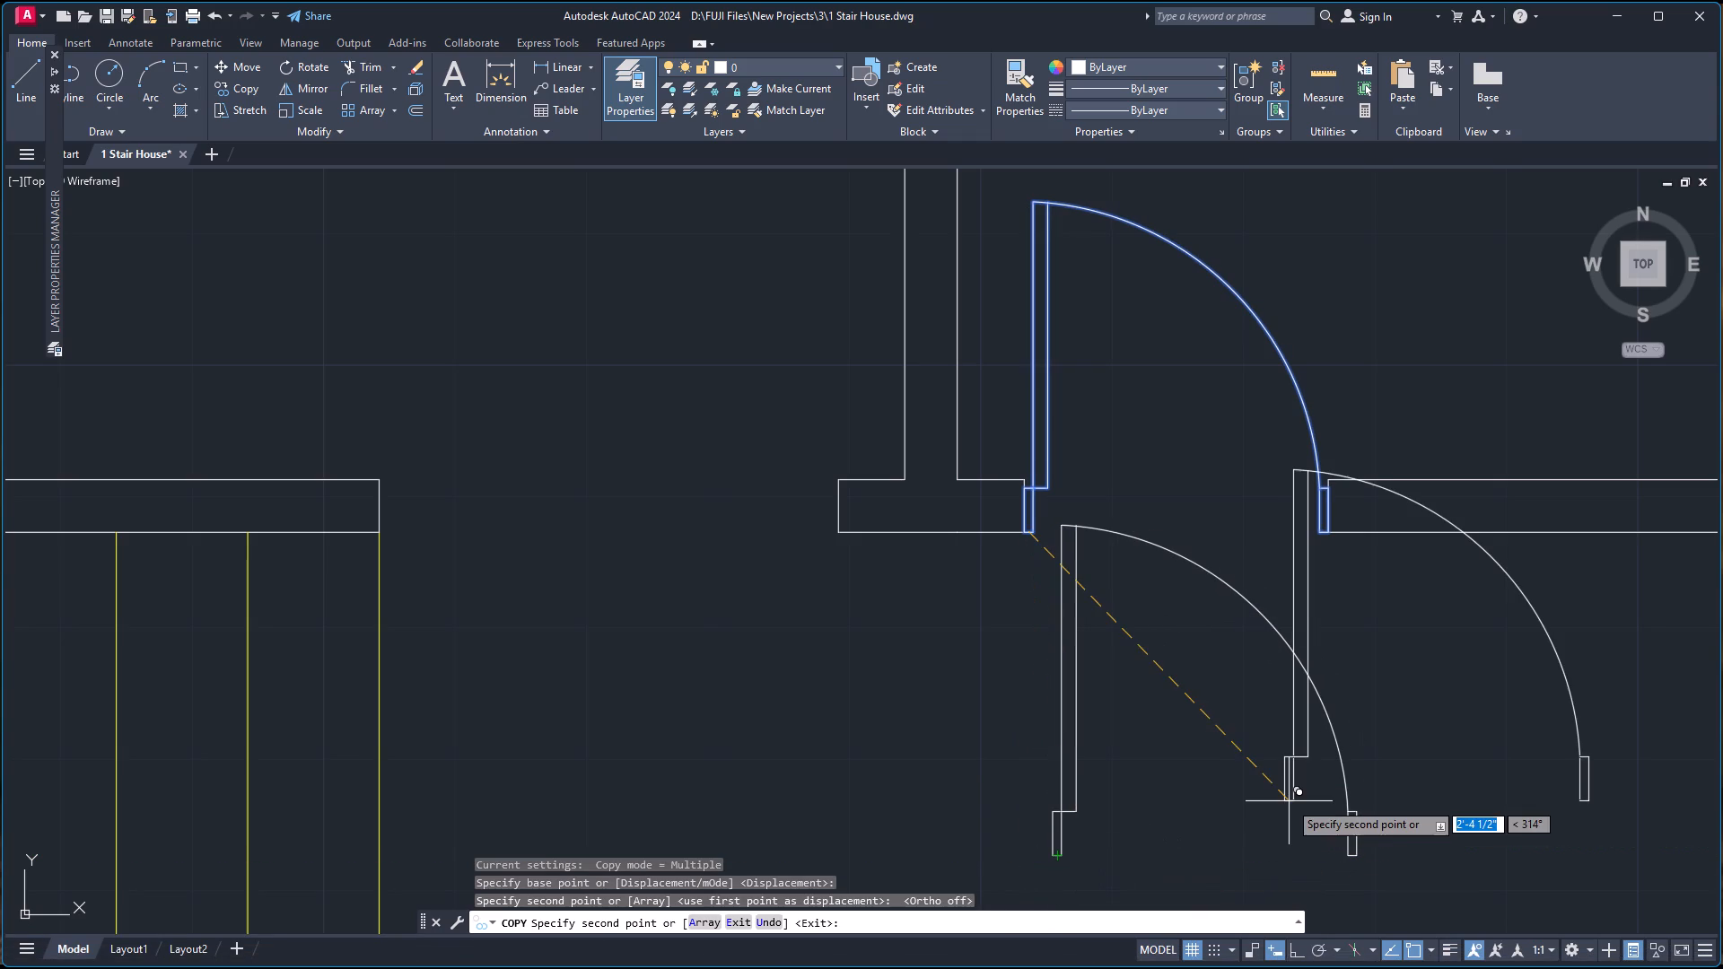
scroll(1212, 782, "down", 4)
scroll(1216, 597, "up", 2)
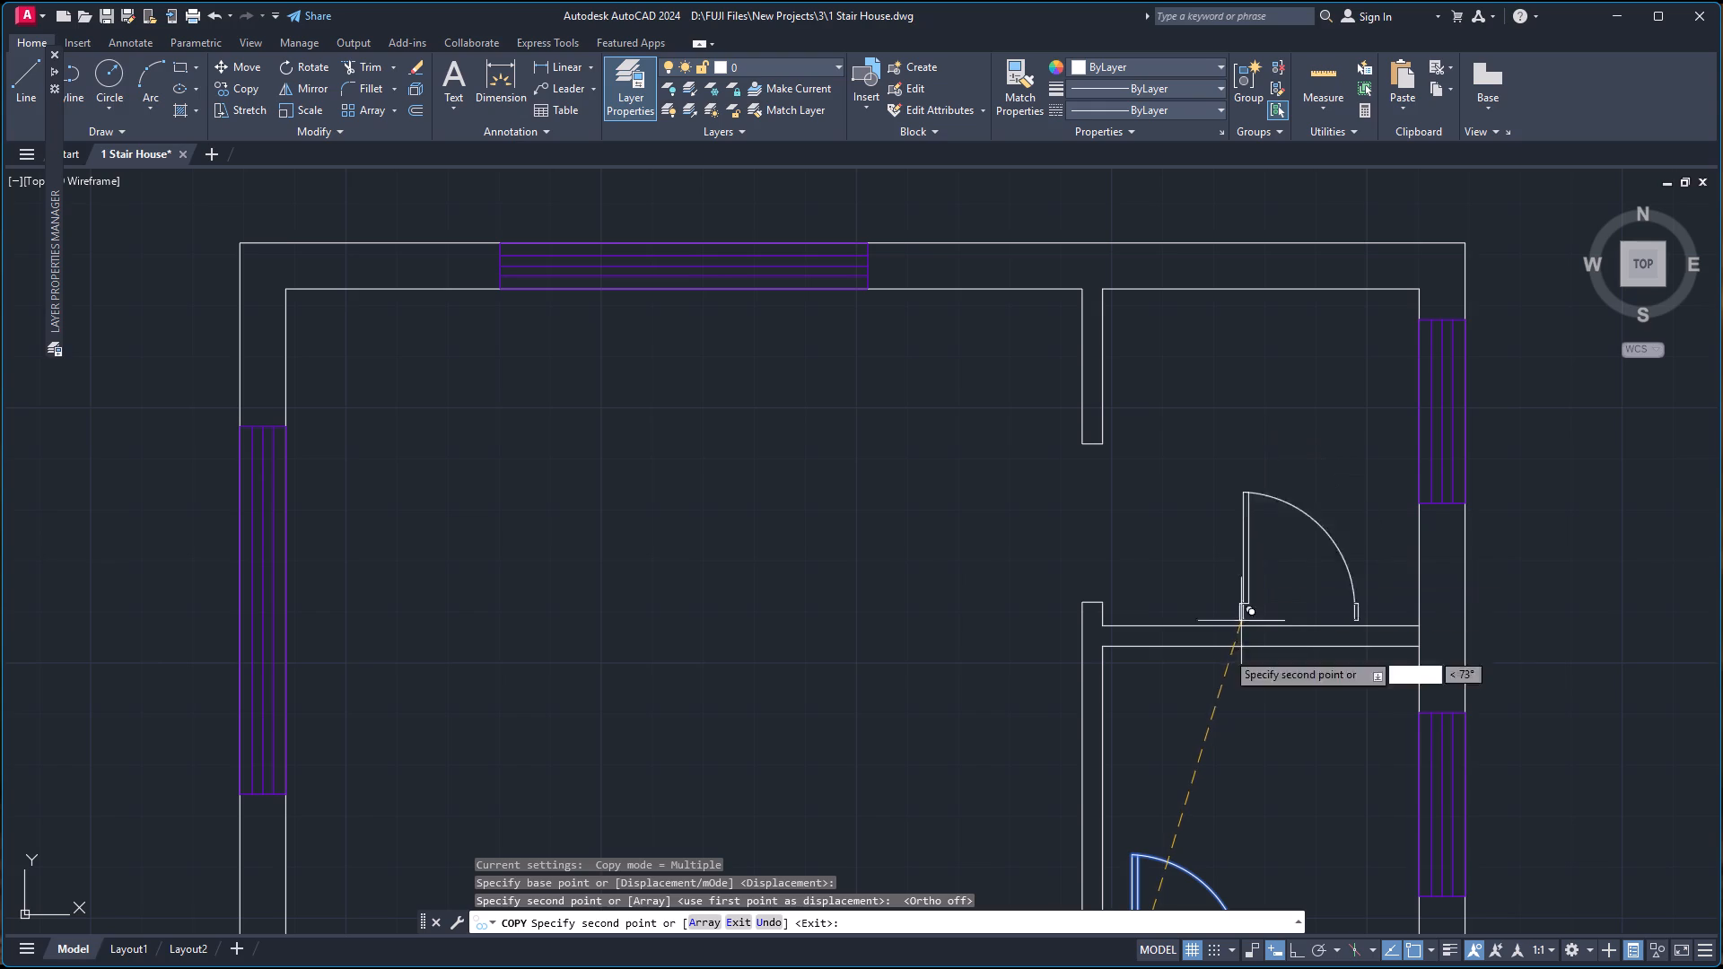
scroll(1214, 678, "down", 3)
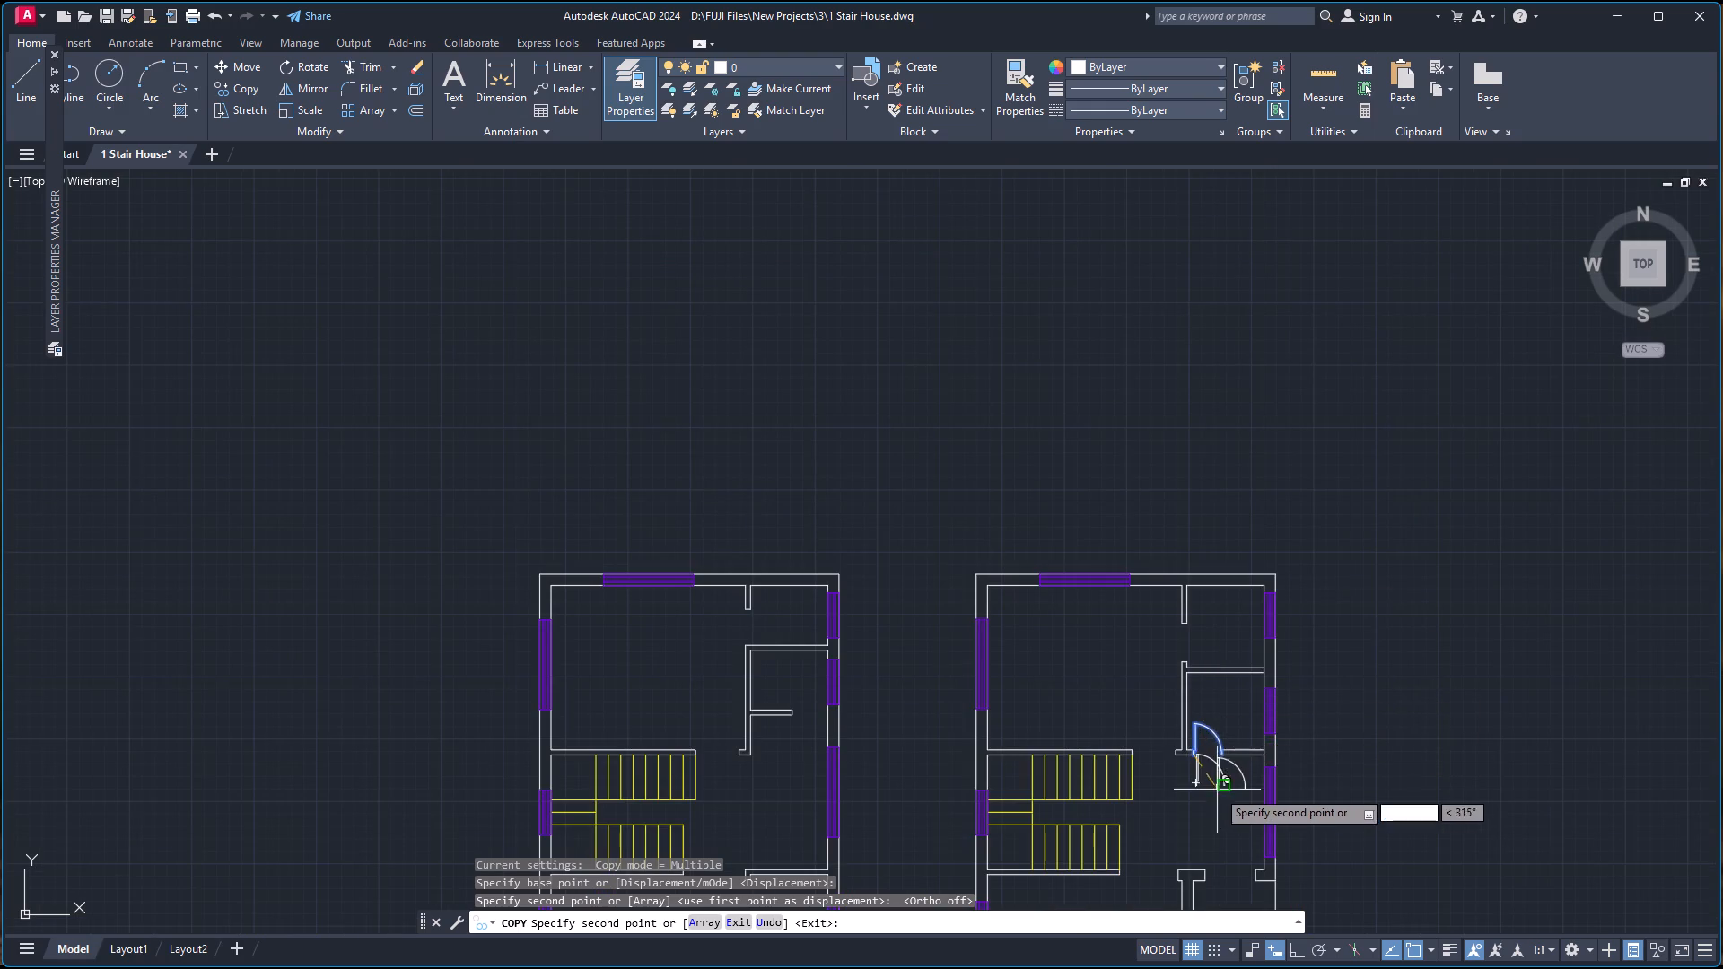
scroll(1215, 814, "down", 1)
scroll(1213, 851, "up", 3)
key("Escape")
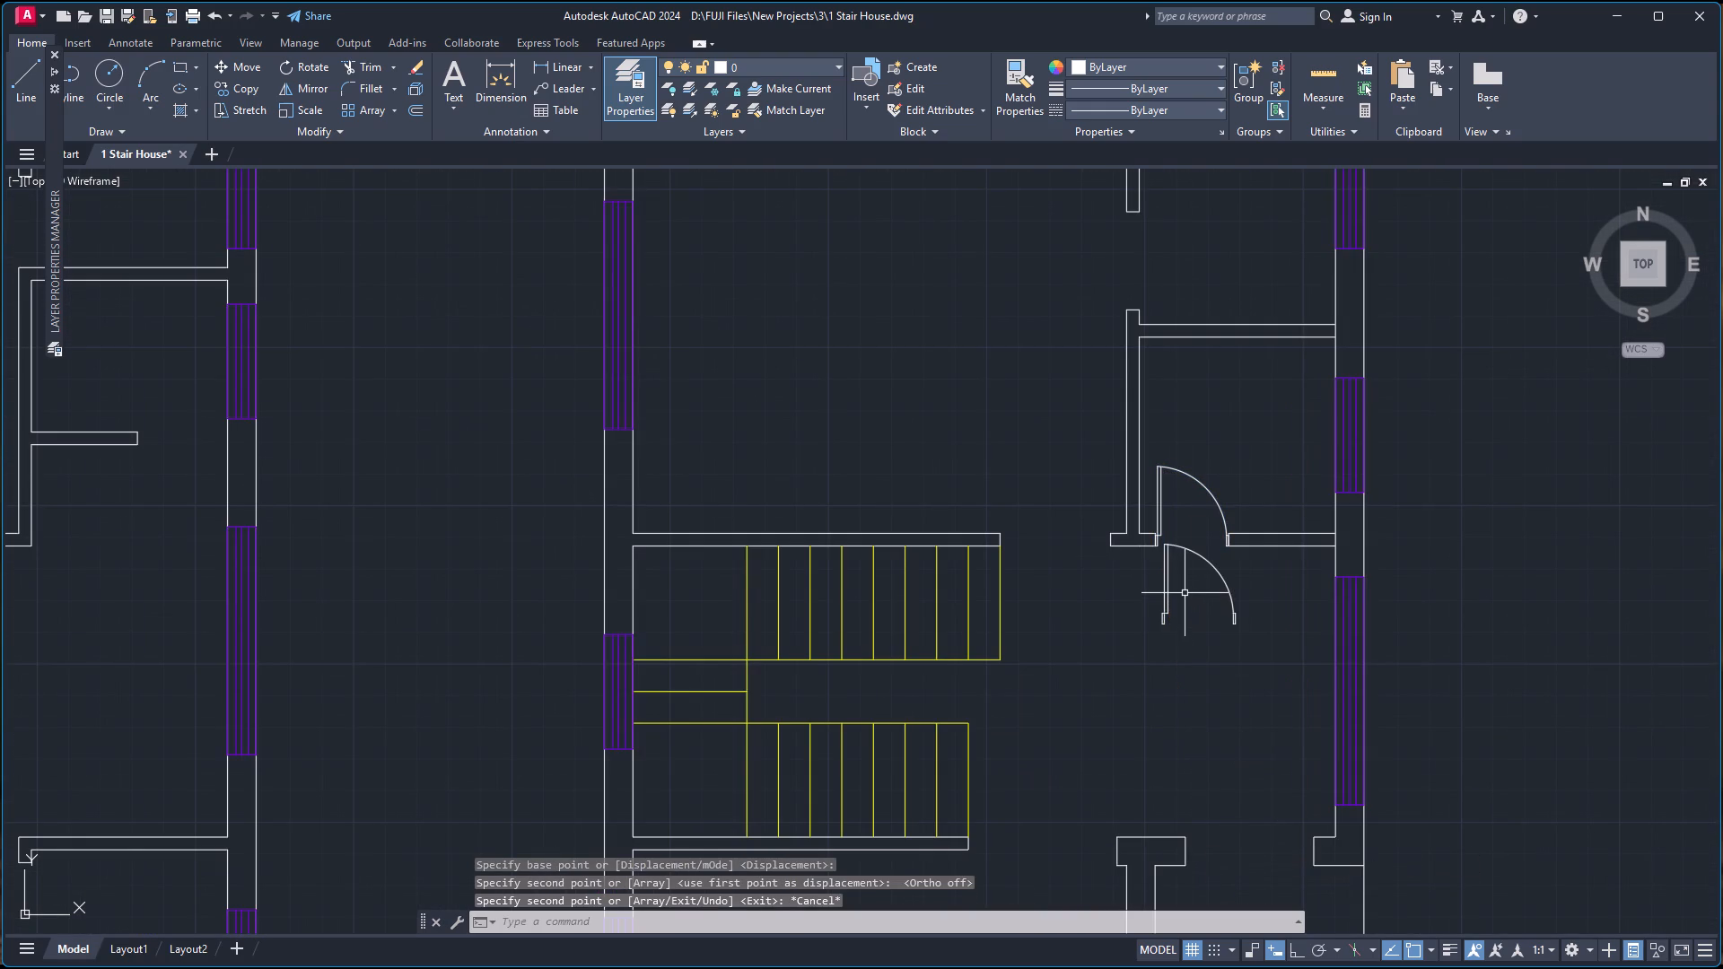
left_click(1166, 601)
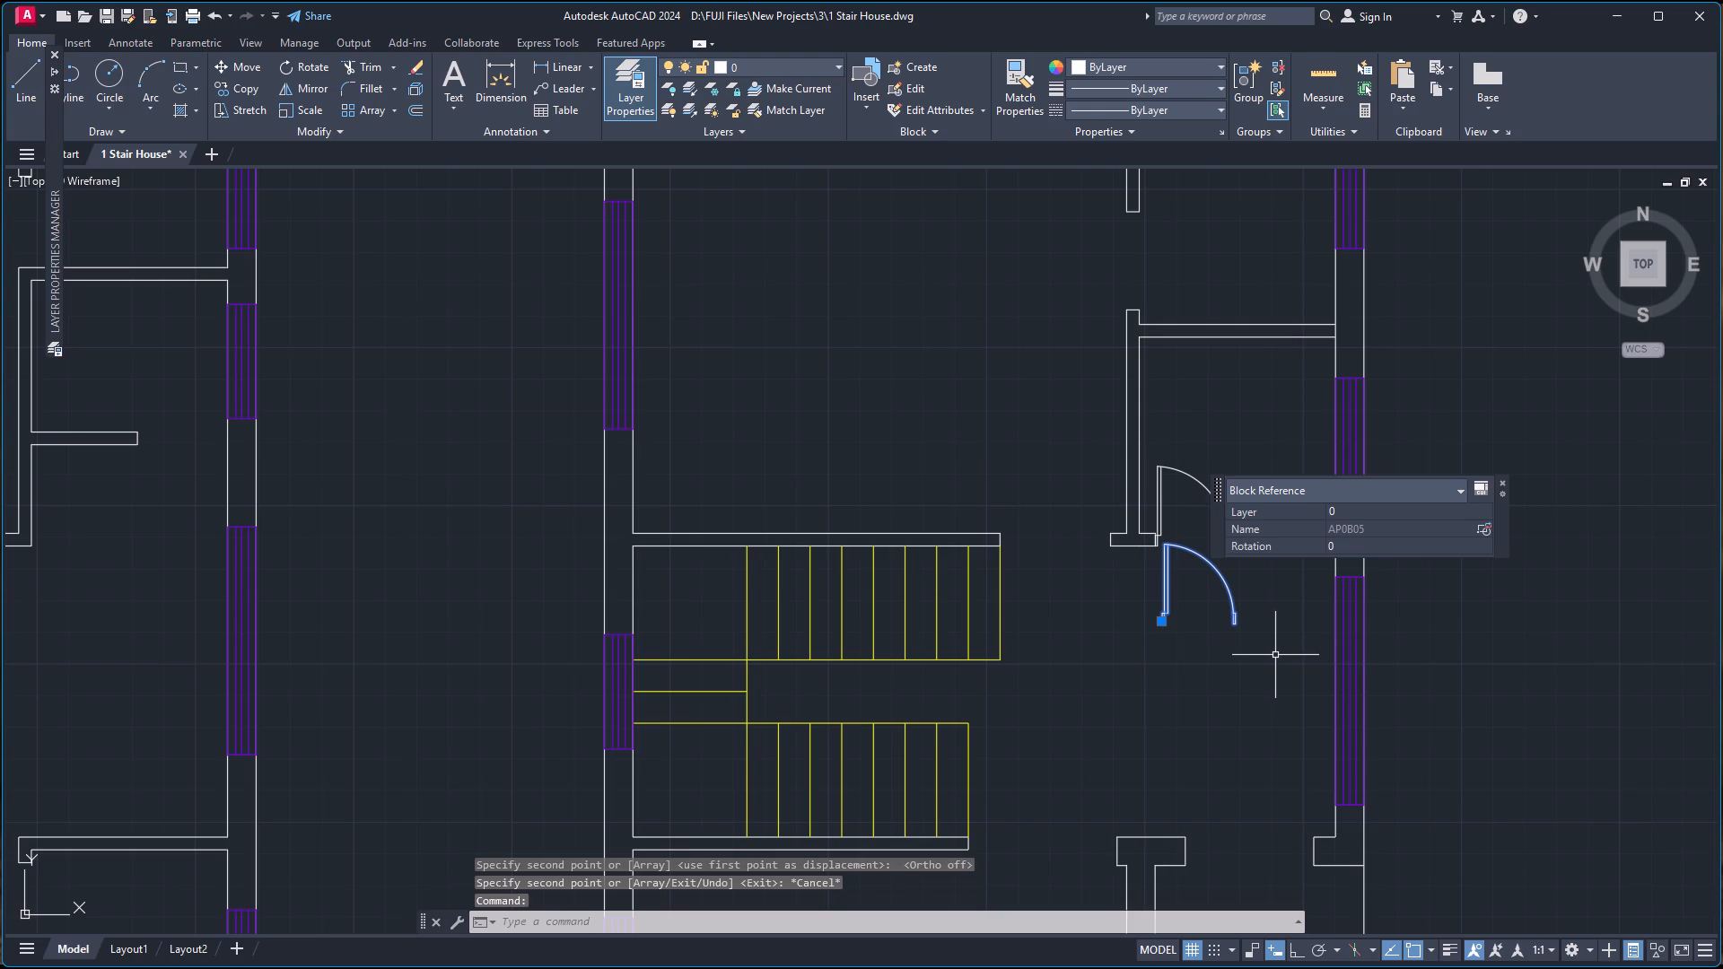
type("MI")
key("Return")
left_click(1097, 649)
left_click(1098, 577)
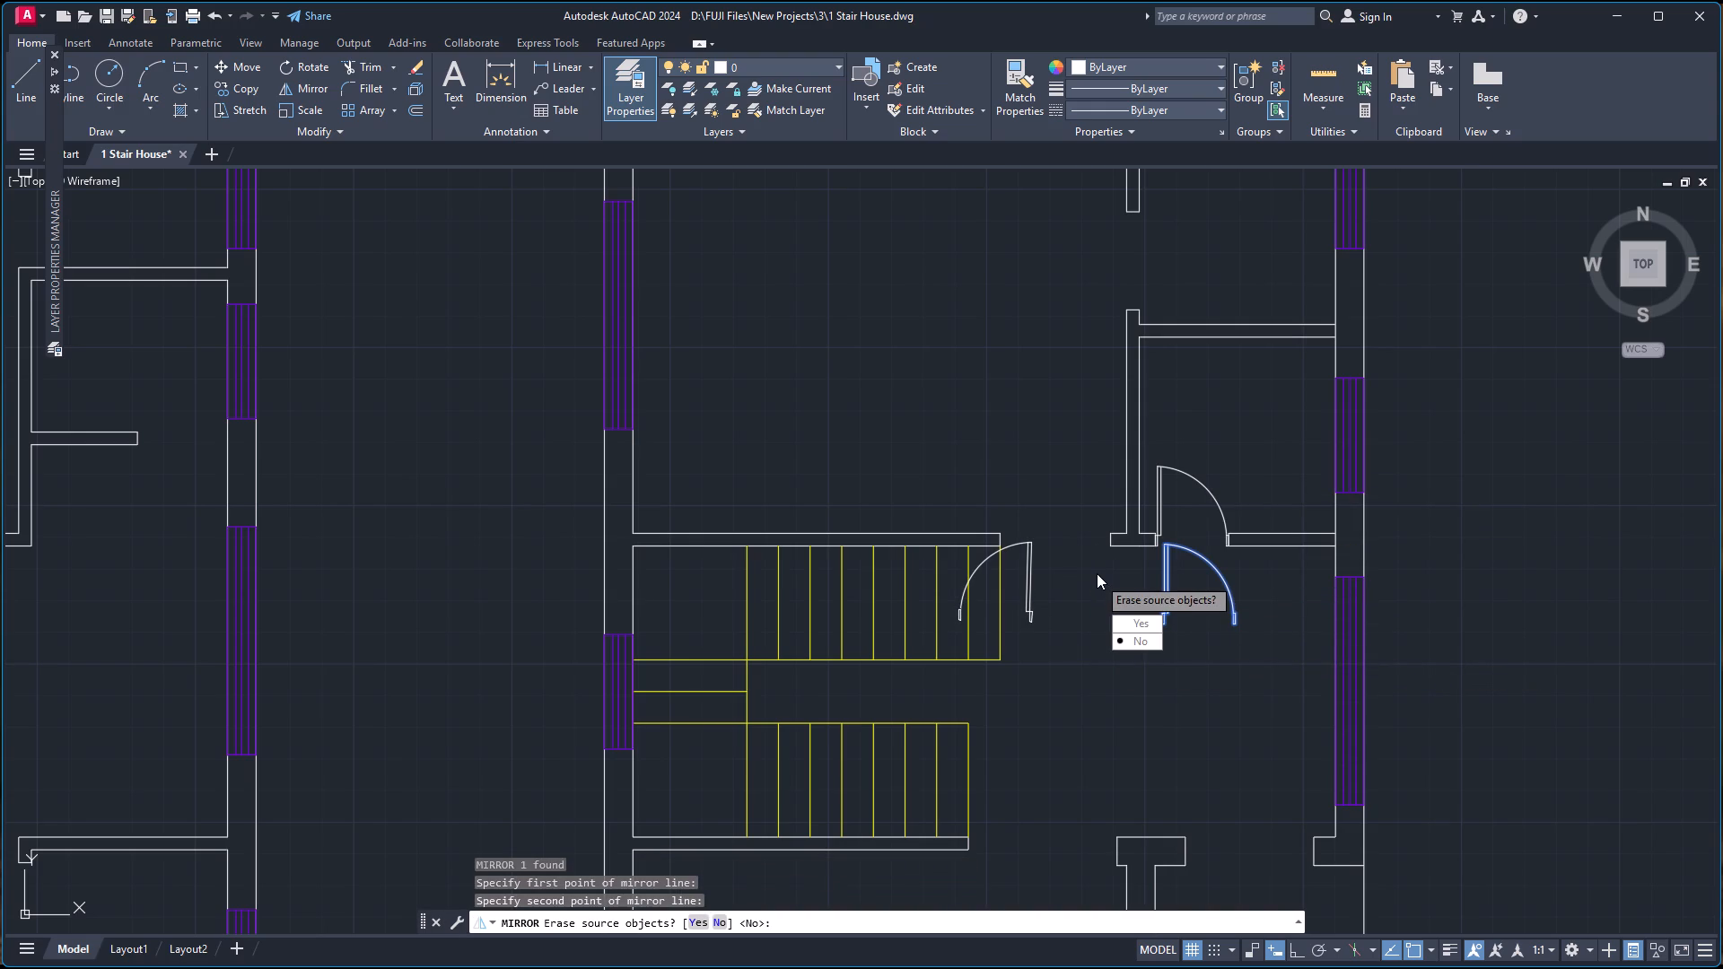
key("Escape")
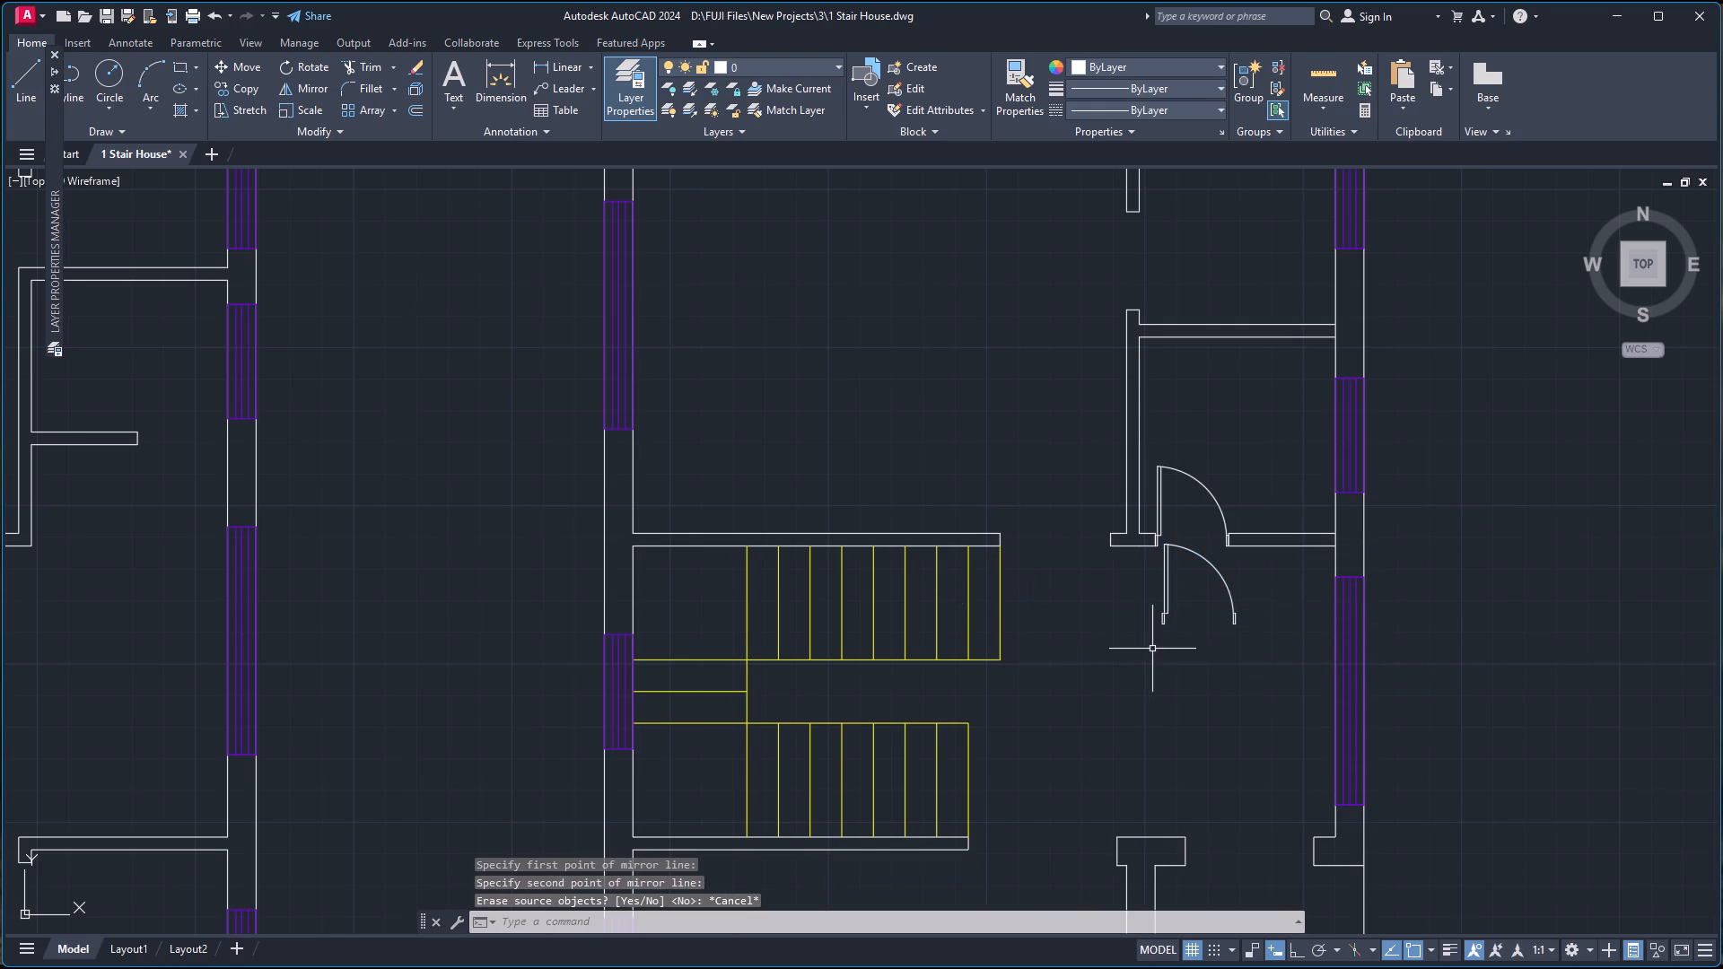
Mirror the copied hall door about a vertical line between it and the staircase, keeping the source door.
left_click(1164, 622)
type("MI")
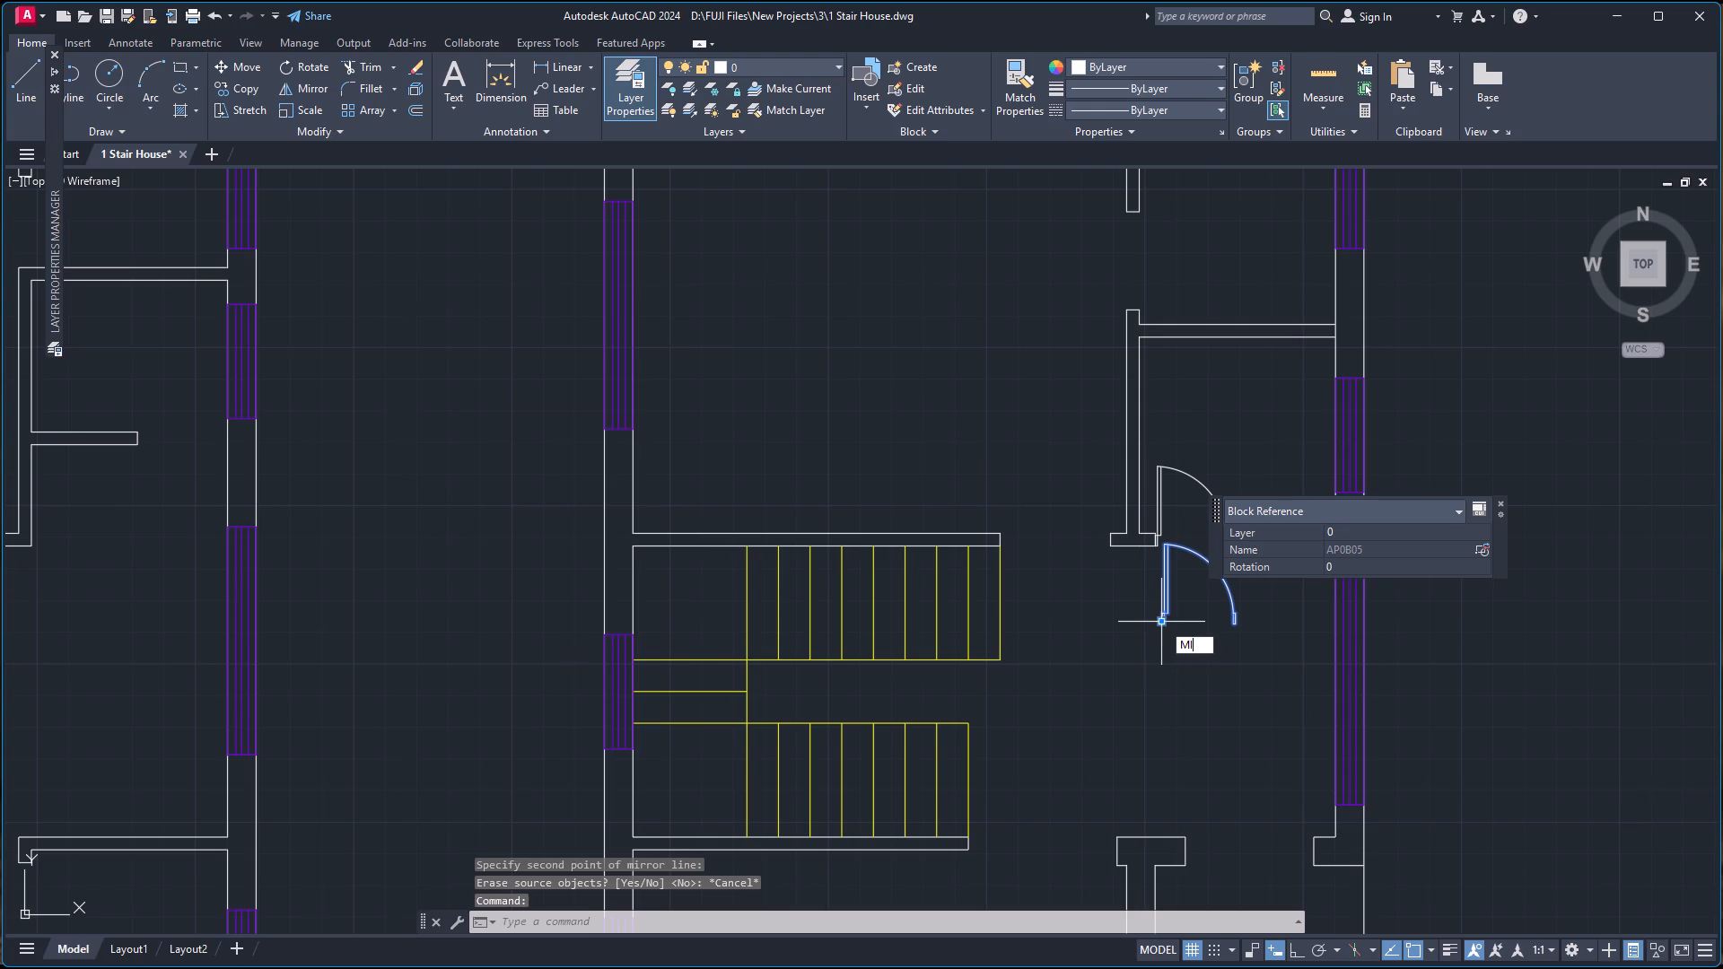
key("Return")
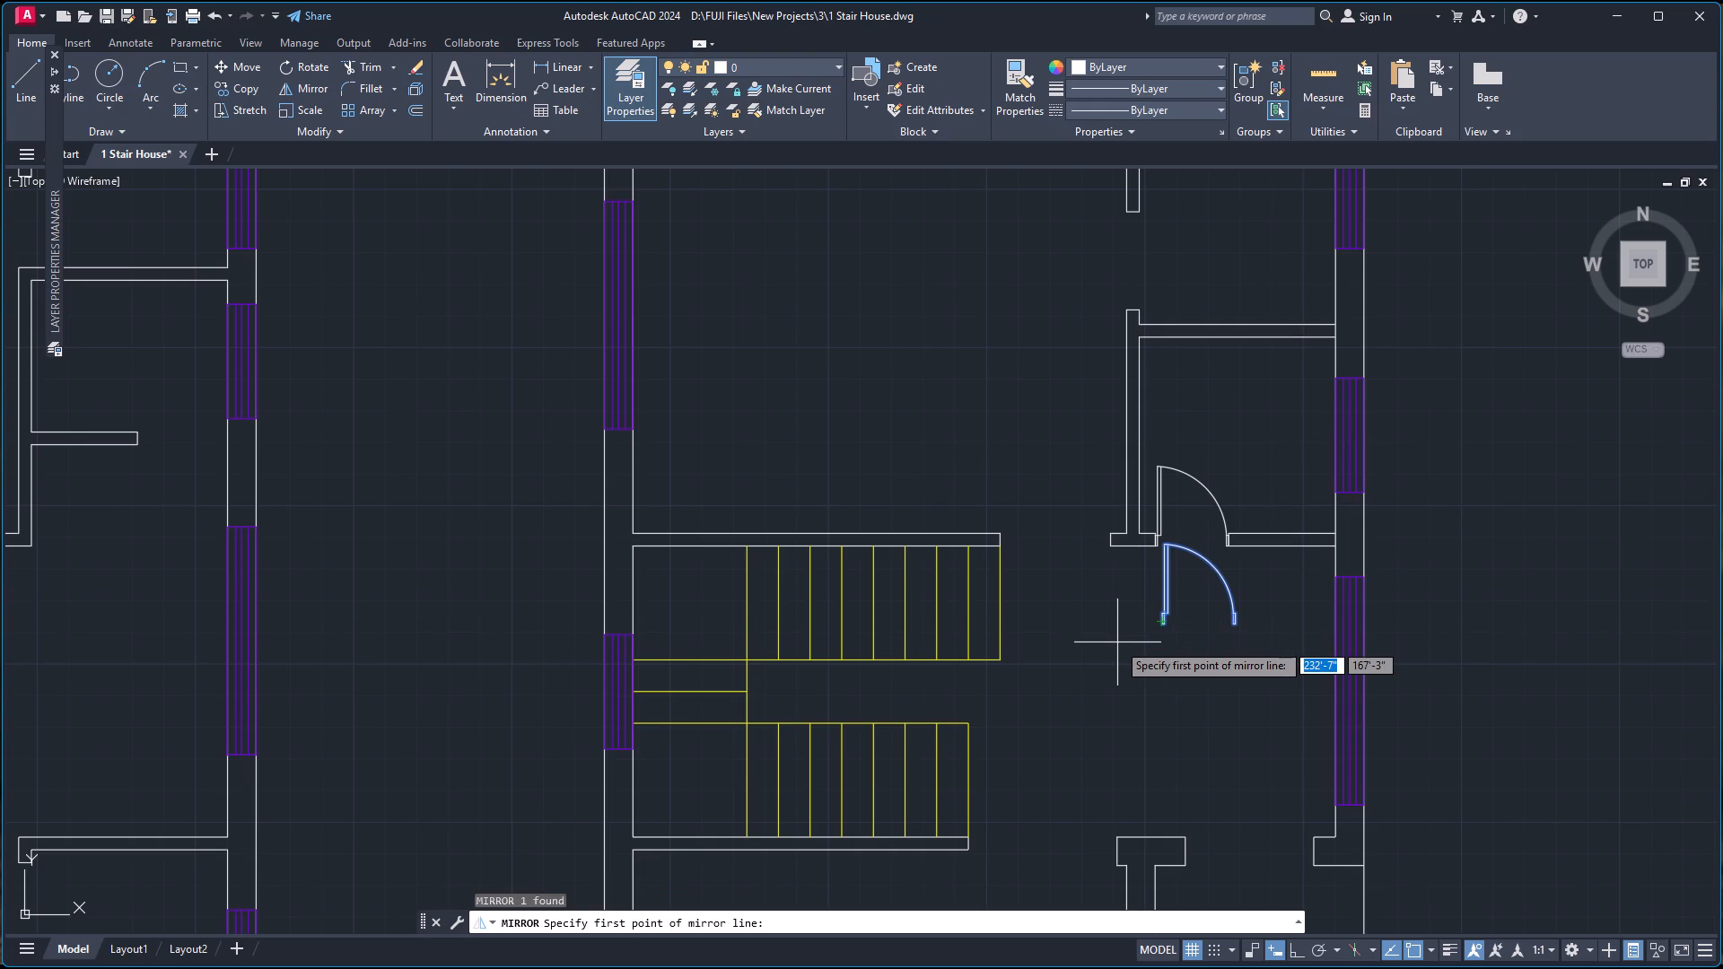
key("F8")
left_click(1120, 633)
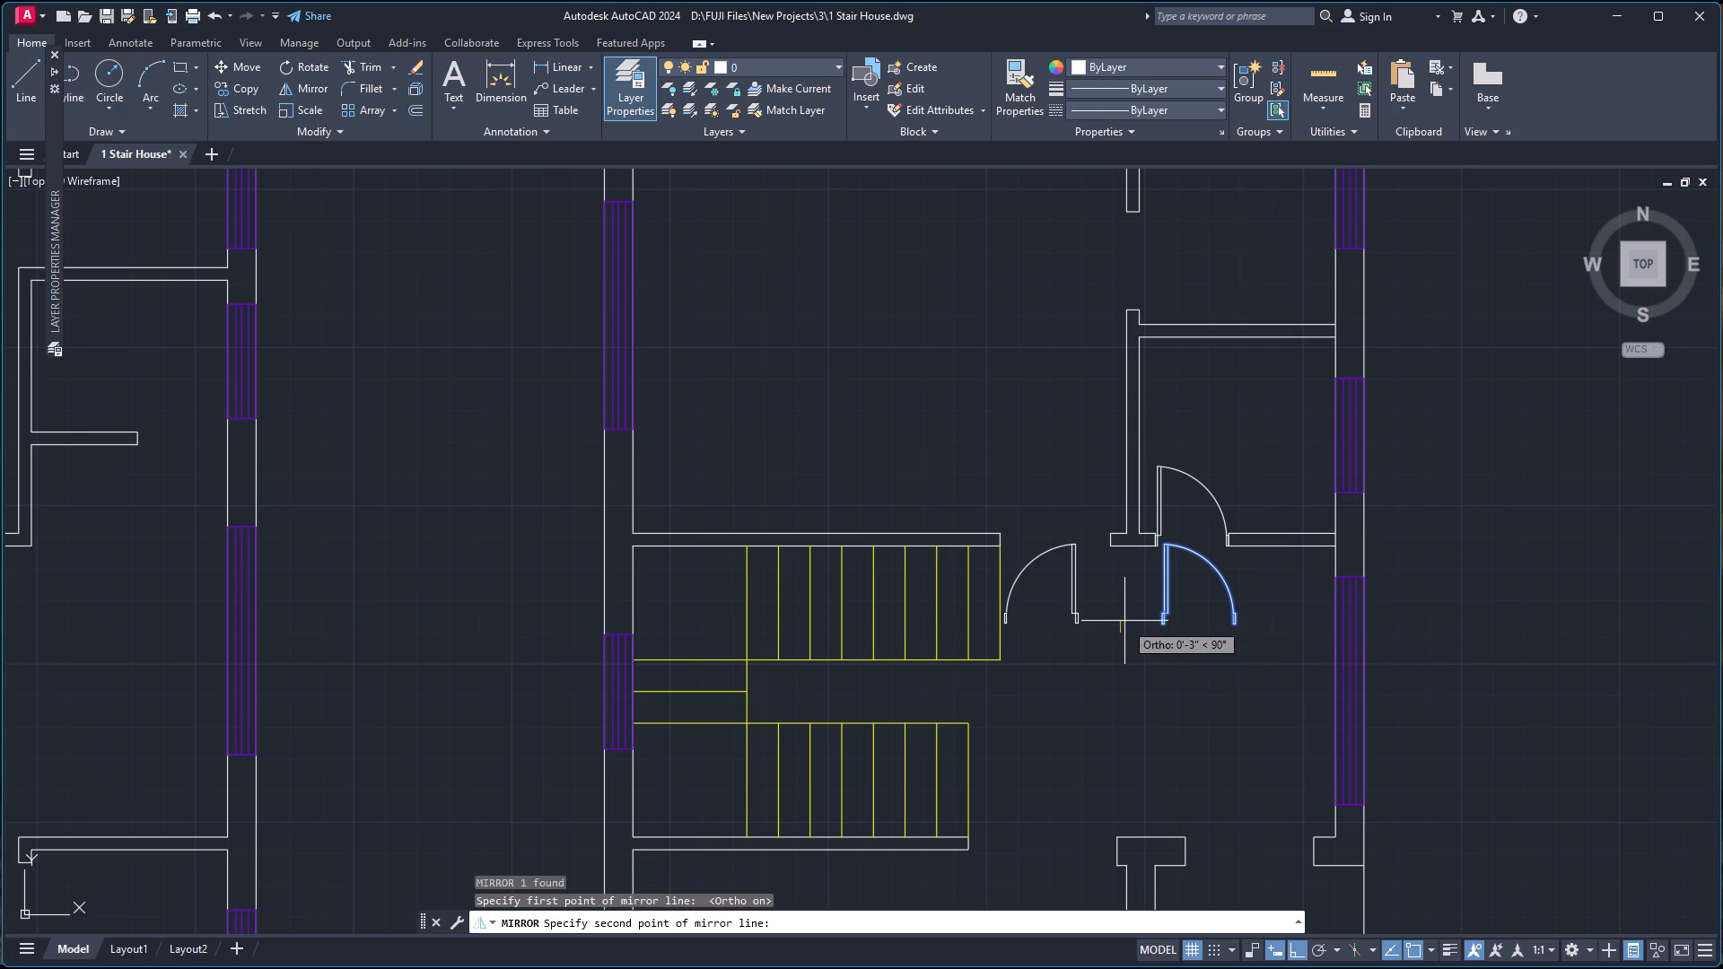
left_click(1124, 603)
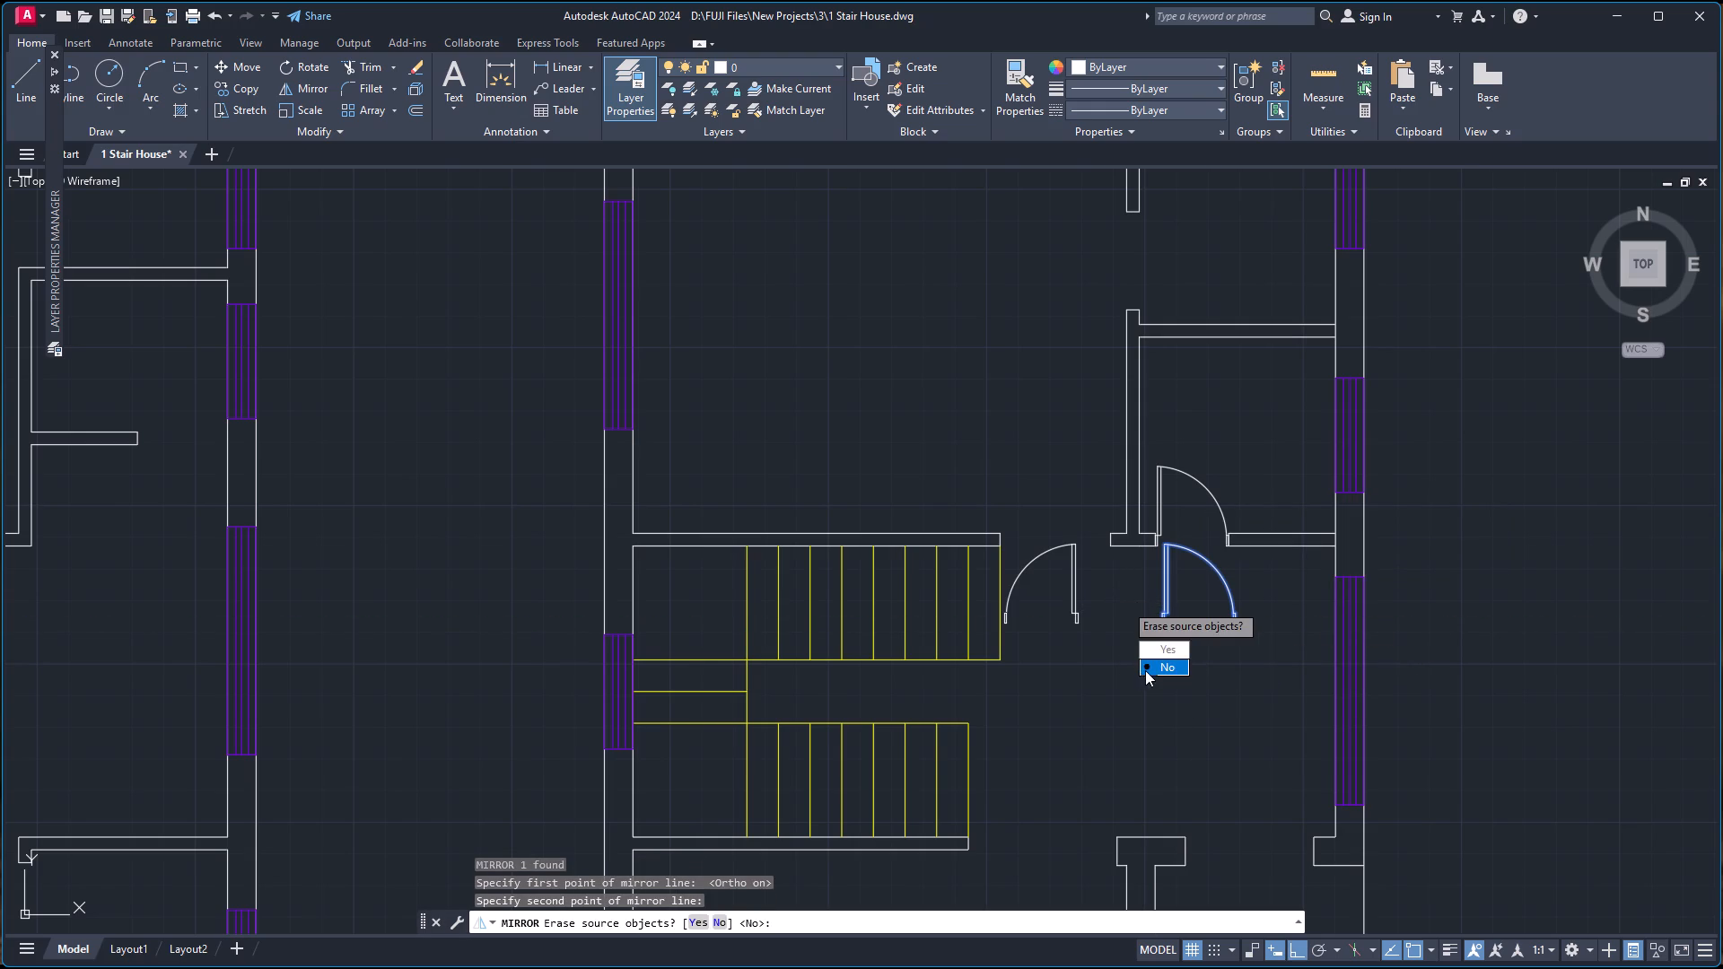
left_click_drag(1145, 670, 1124, 603)
Align the mirrored door to the opening between the small room's wall stub and the upper stair wall's end, scaling it to fit.
scroll(1096, 606, "up", 2)
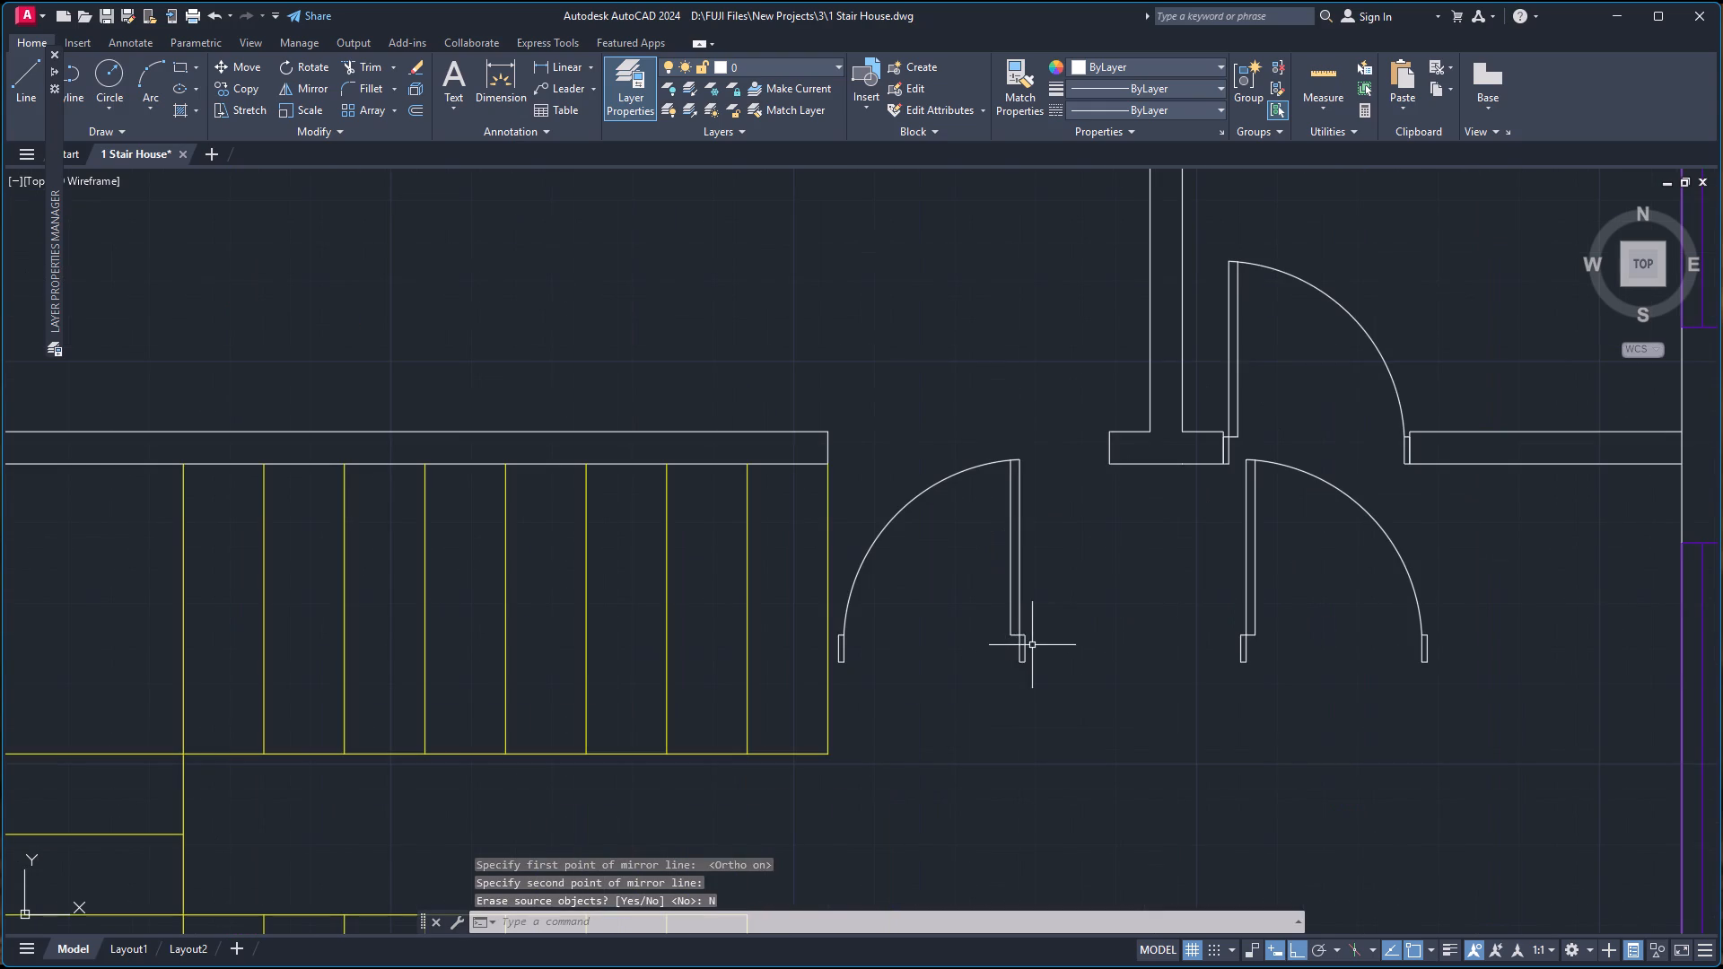
left_click(1023, 650)
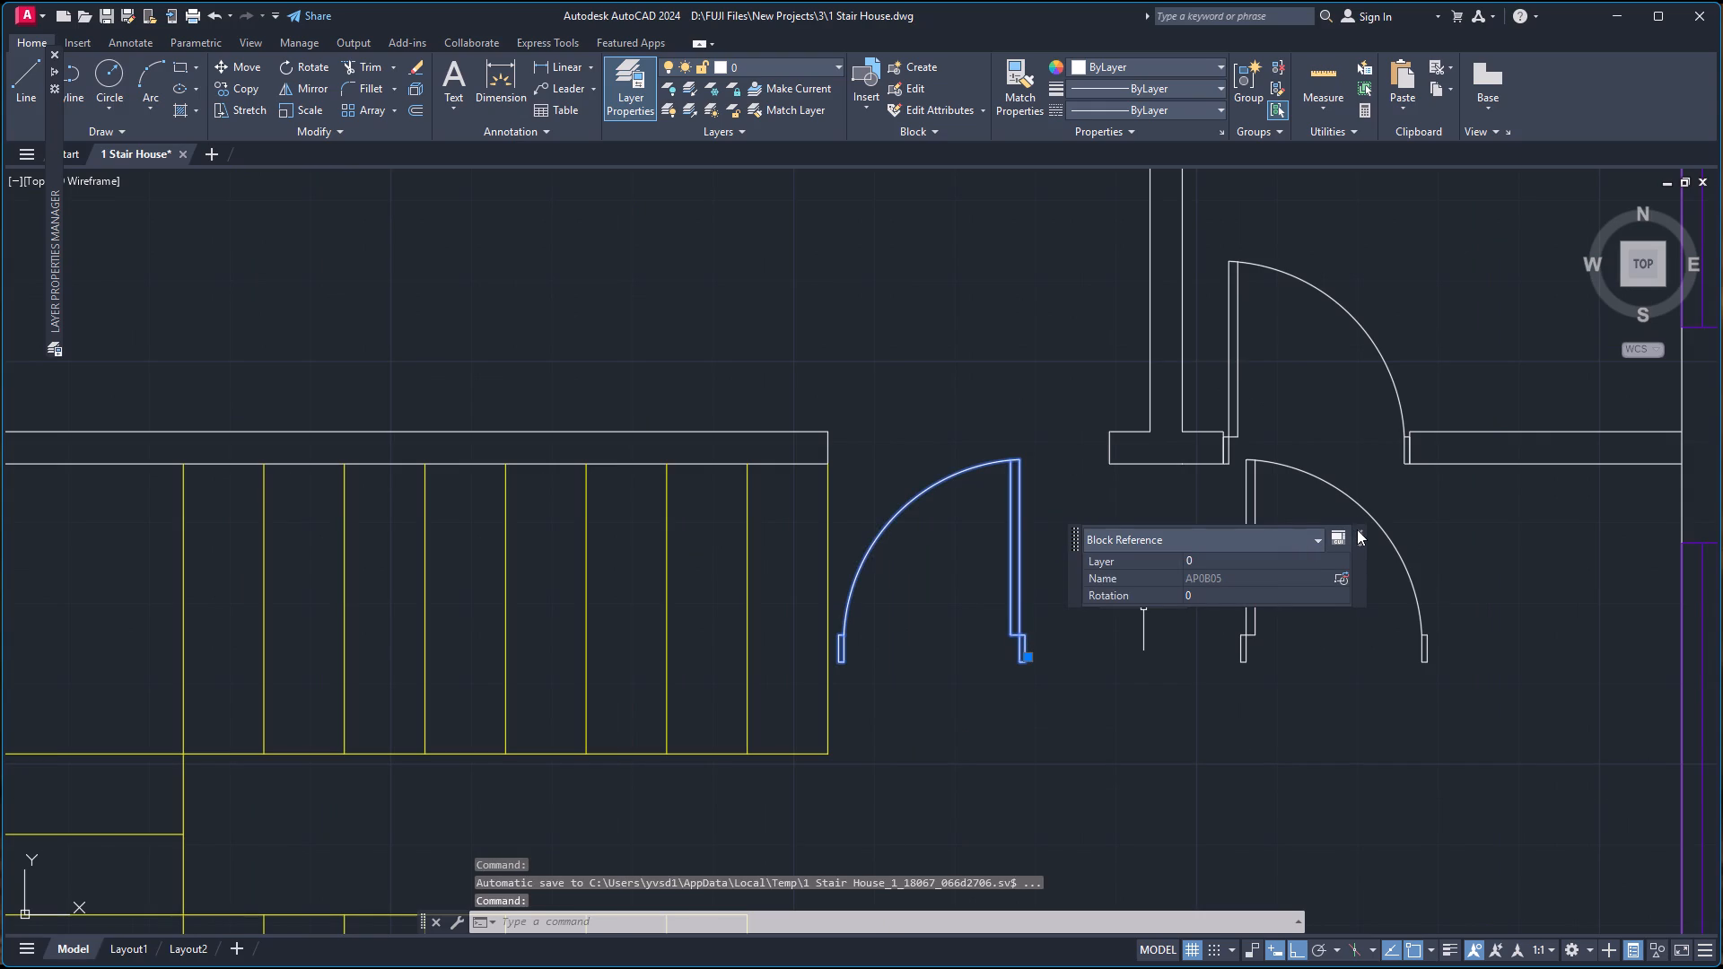
left_click(1358, 531)
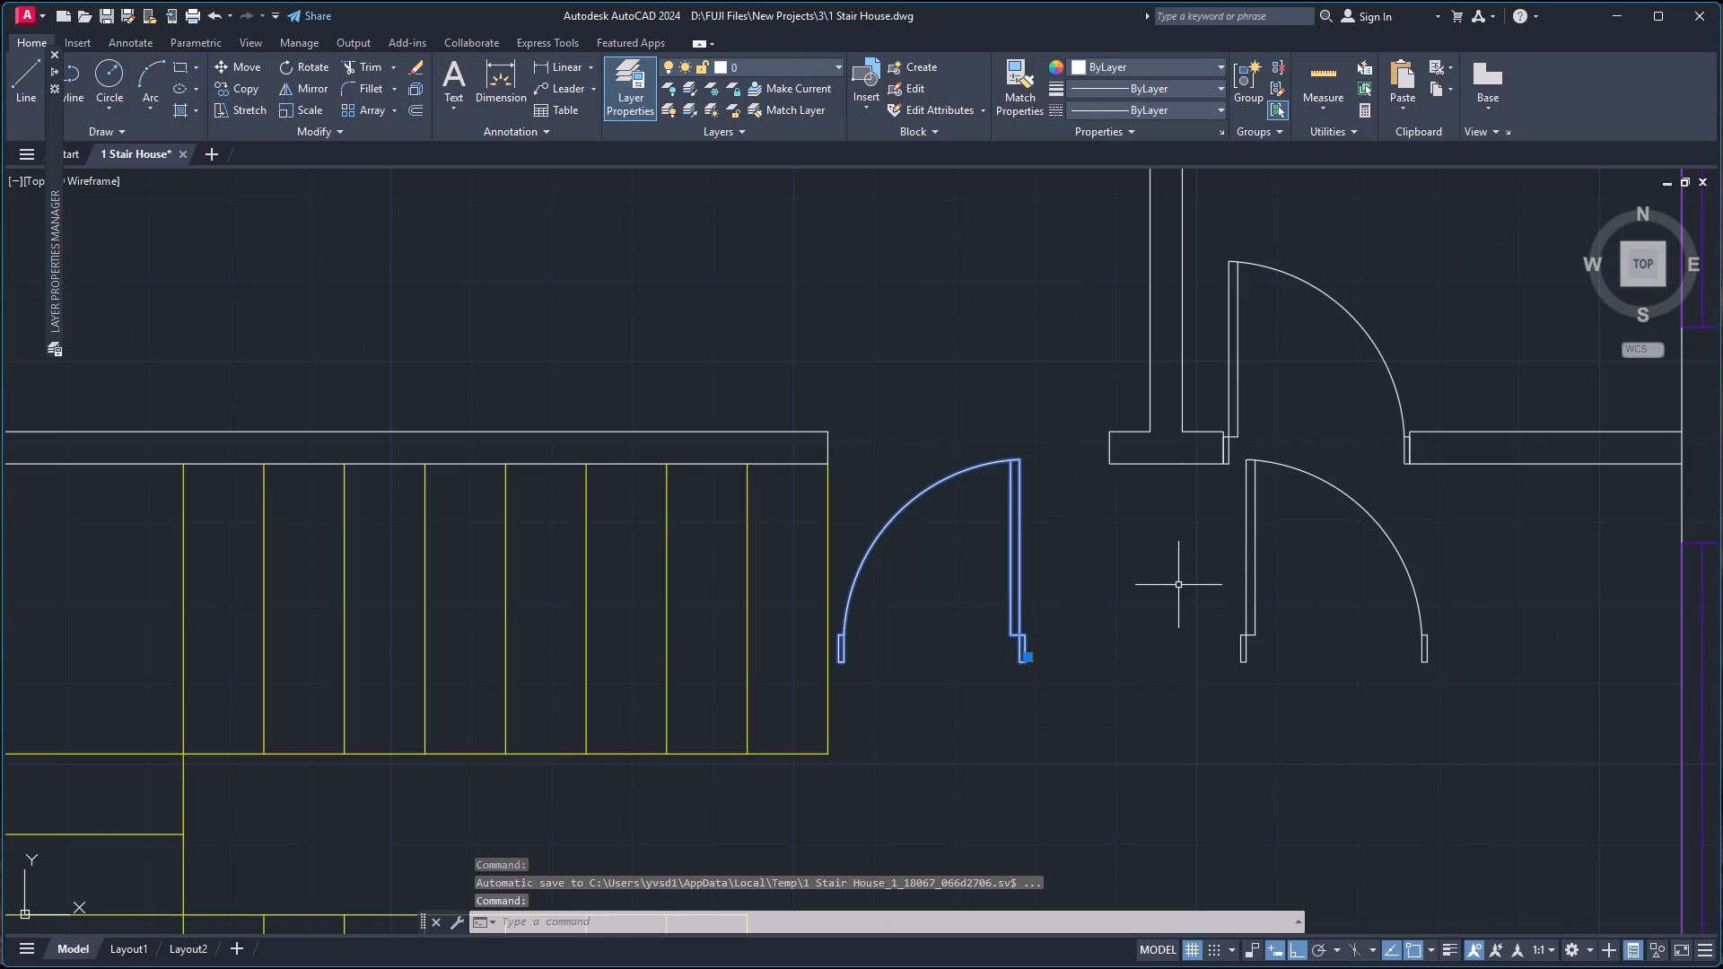
type("AL")
key("Return")
scroll(1085, 671, "up", 2)
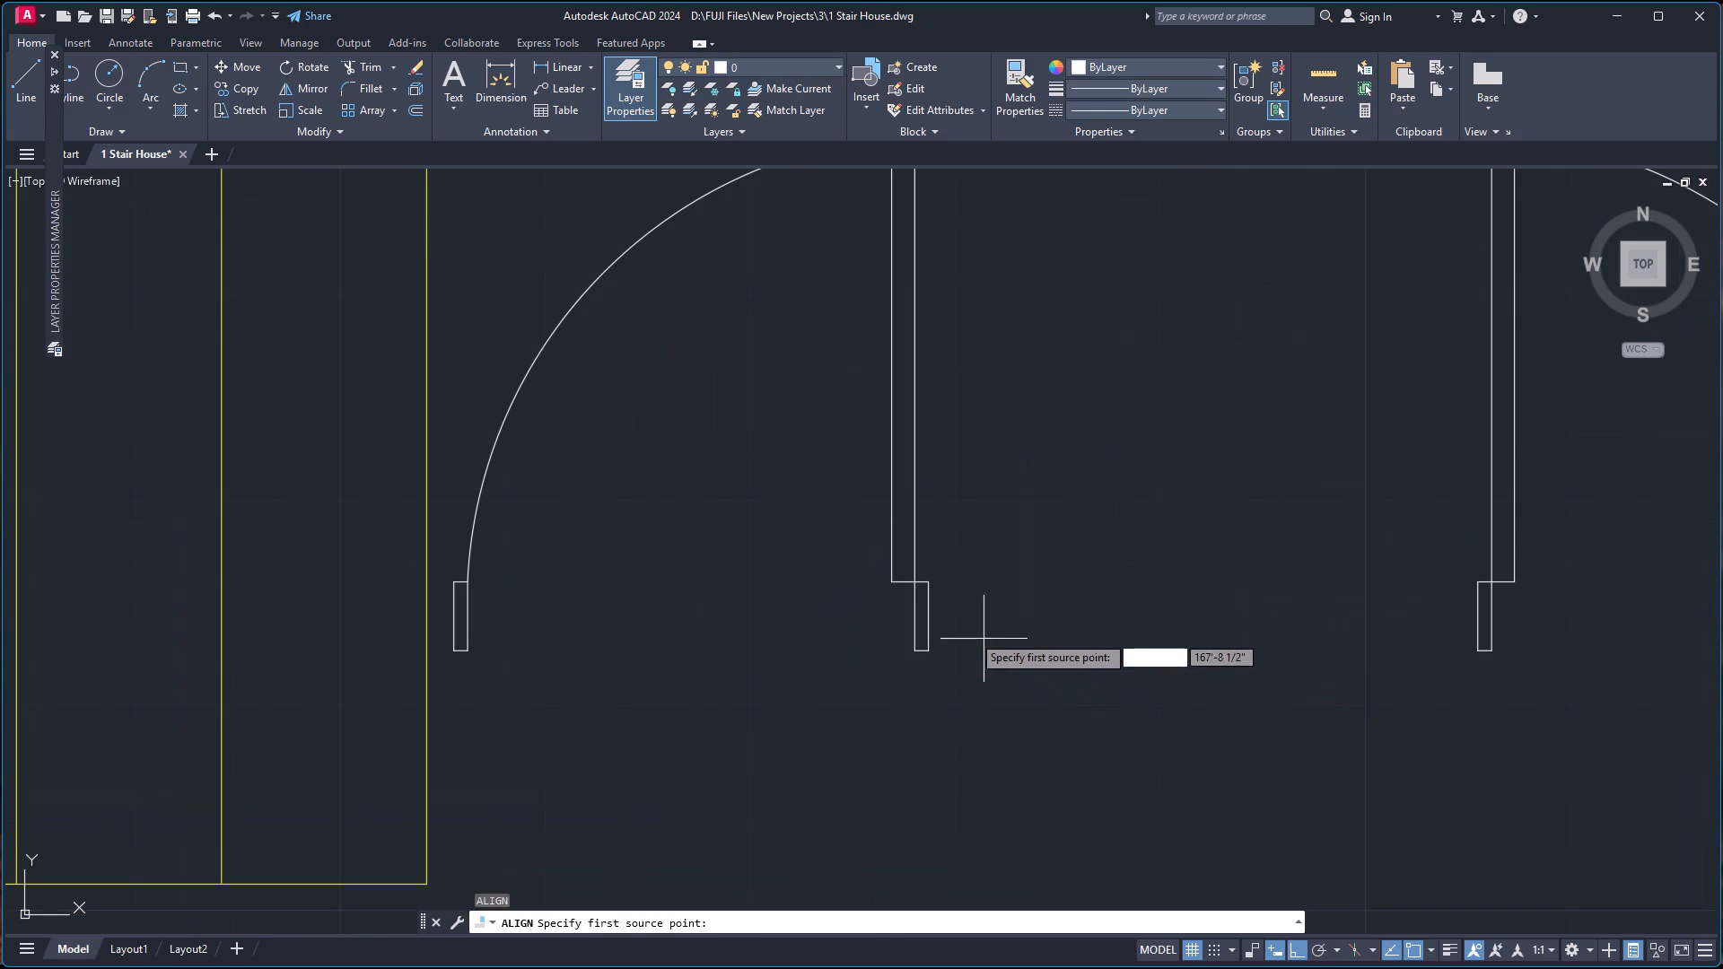
left_click(925, 647)
scroll(990, 461, "down", 3)
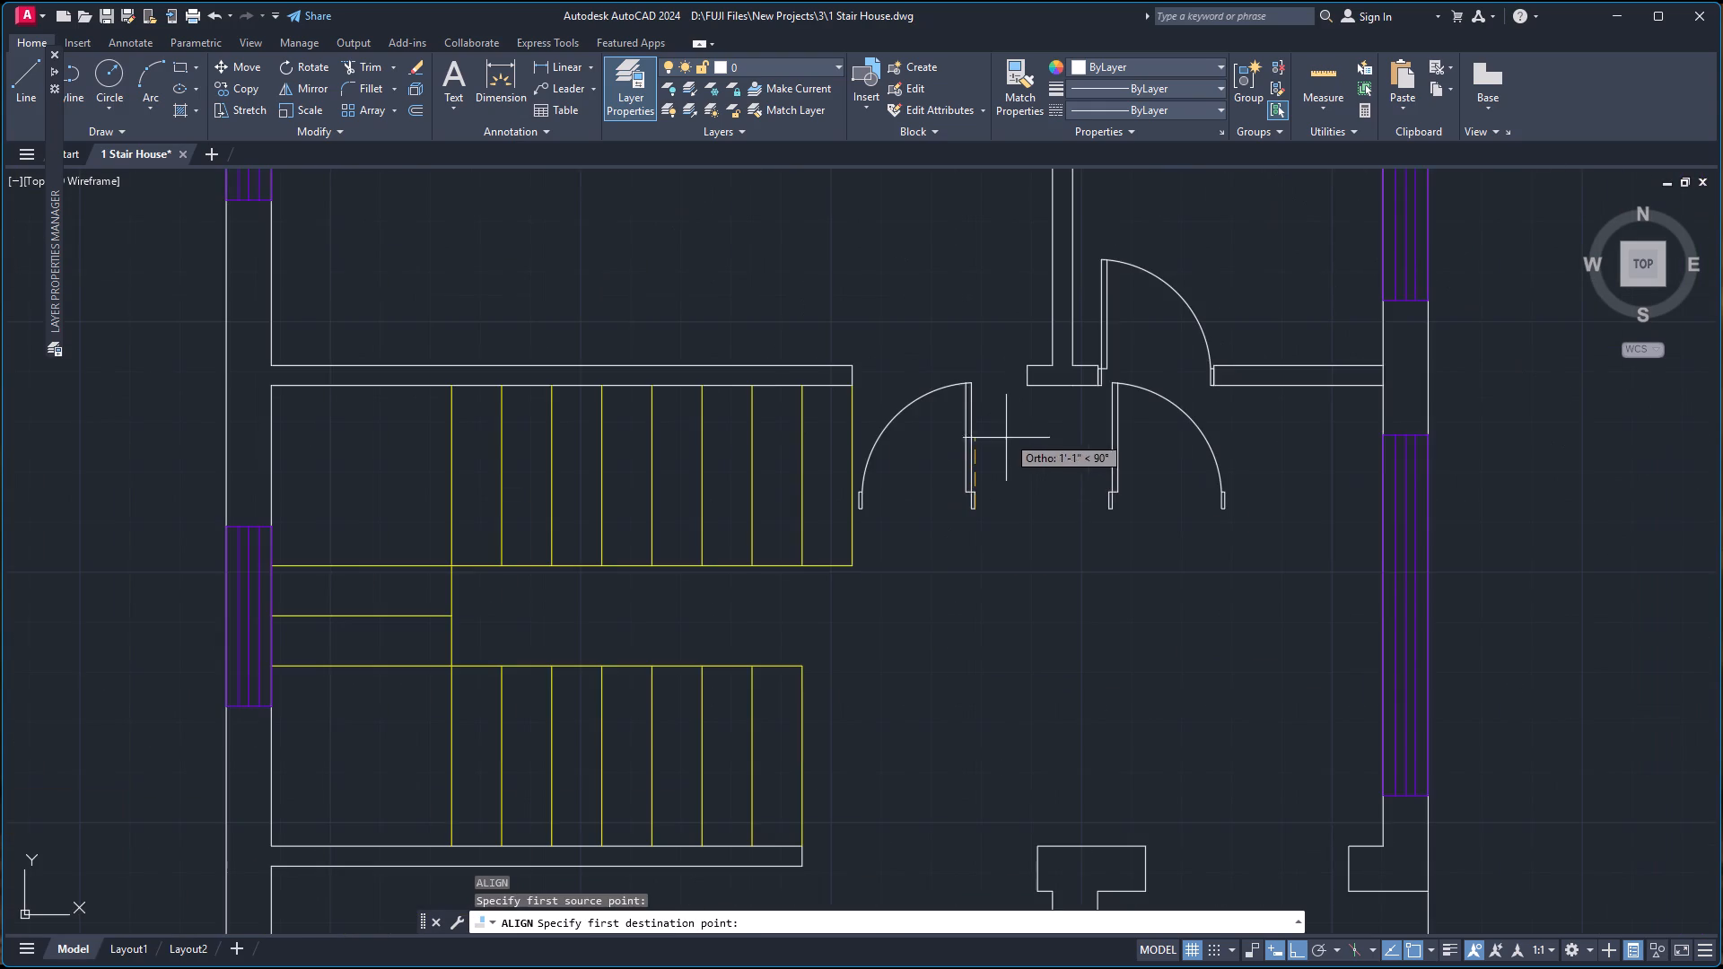
scroll(1017, 397, "up", 2)
left_click(1031, 371)
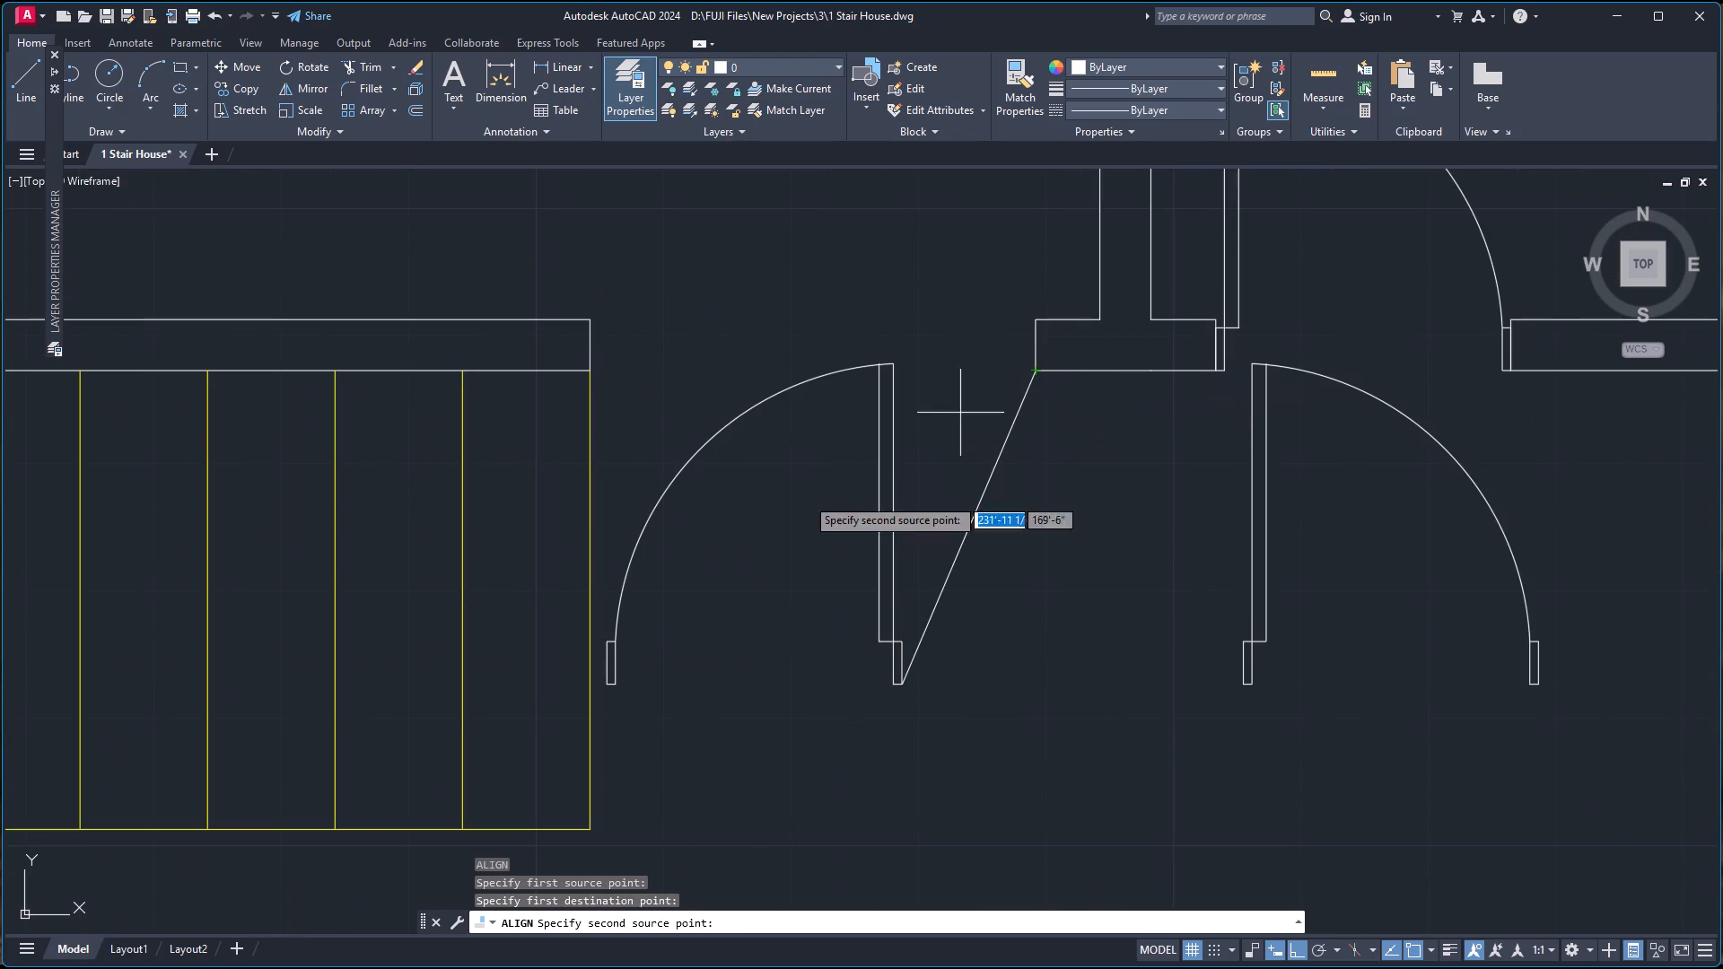
scroll(609, 684, "up", 2)
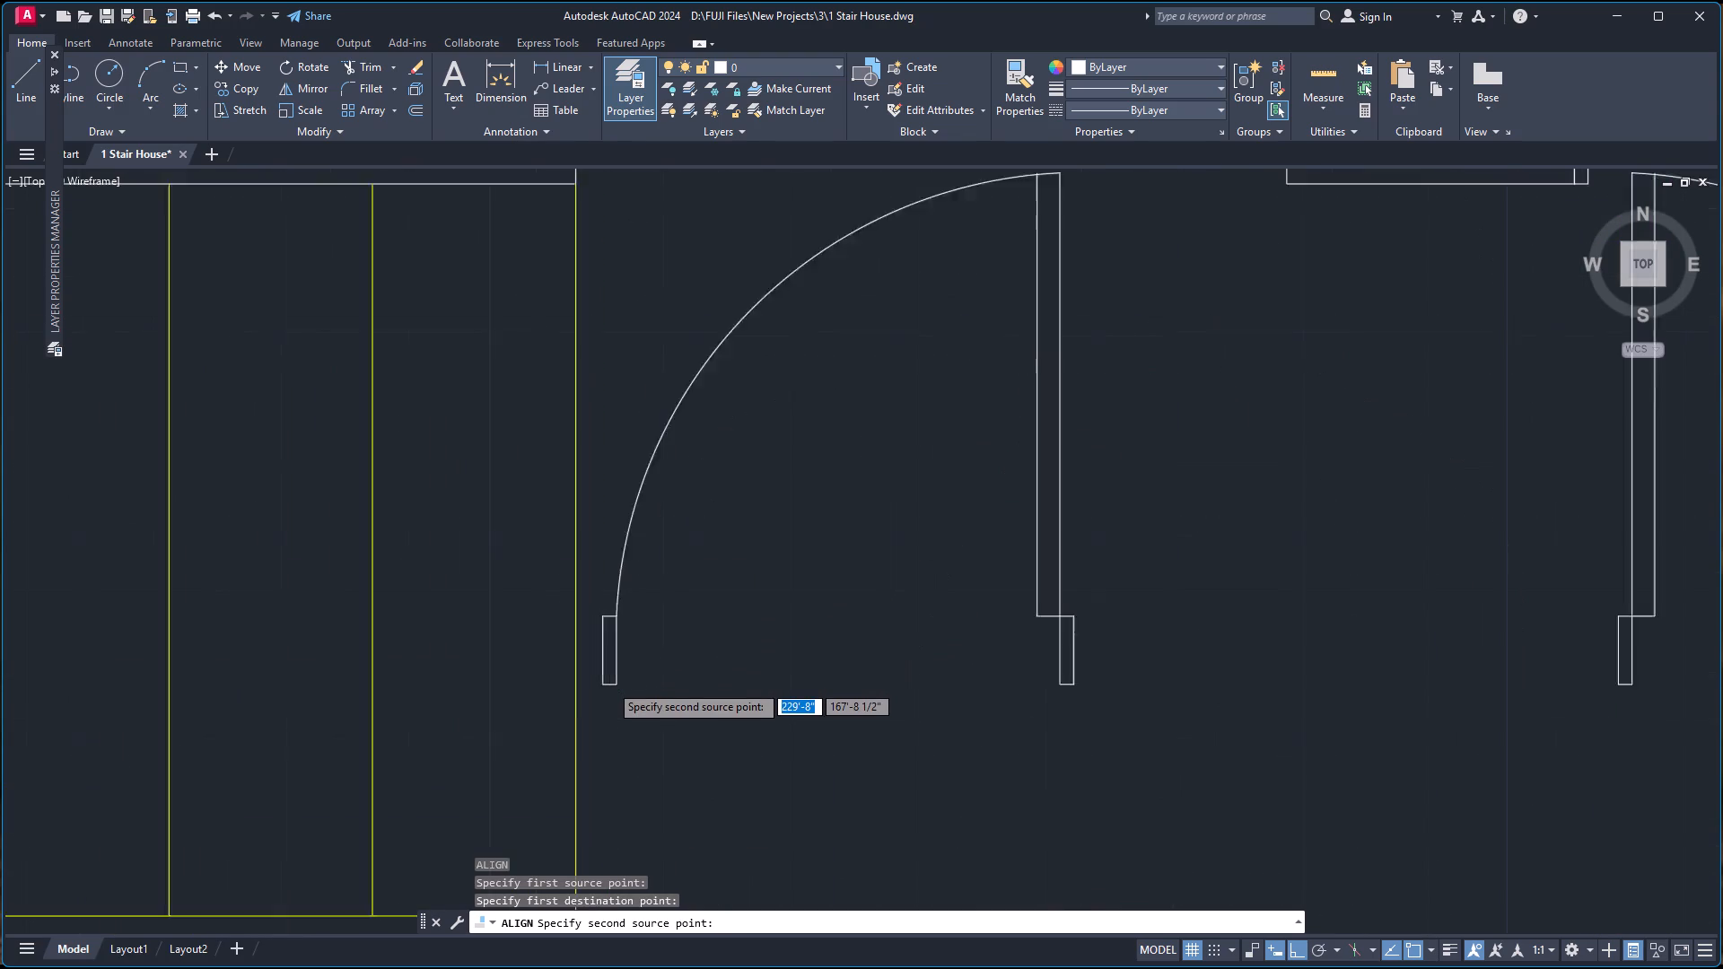
left_click(591, 682)
scroll(609, 499, "down", 3)
scroll(614, 356, "down", 1)
scroll(594, 301, "up", 1)
left_click(598, 300)
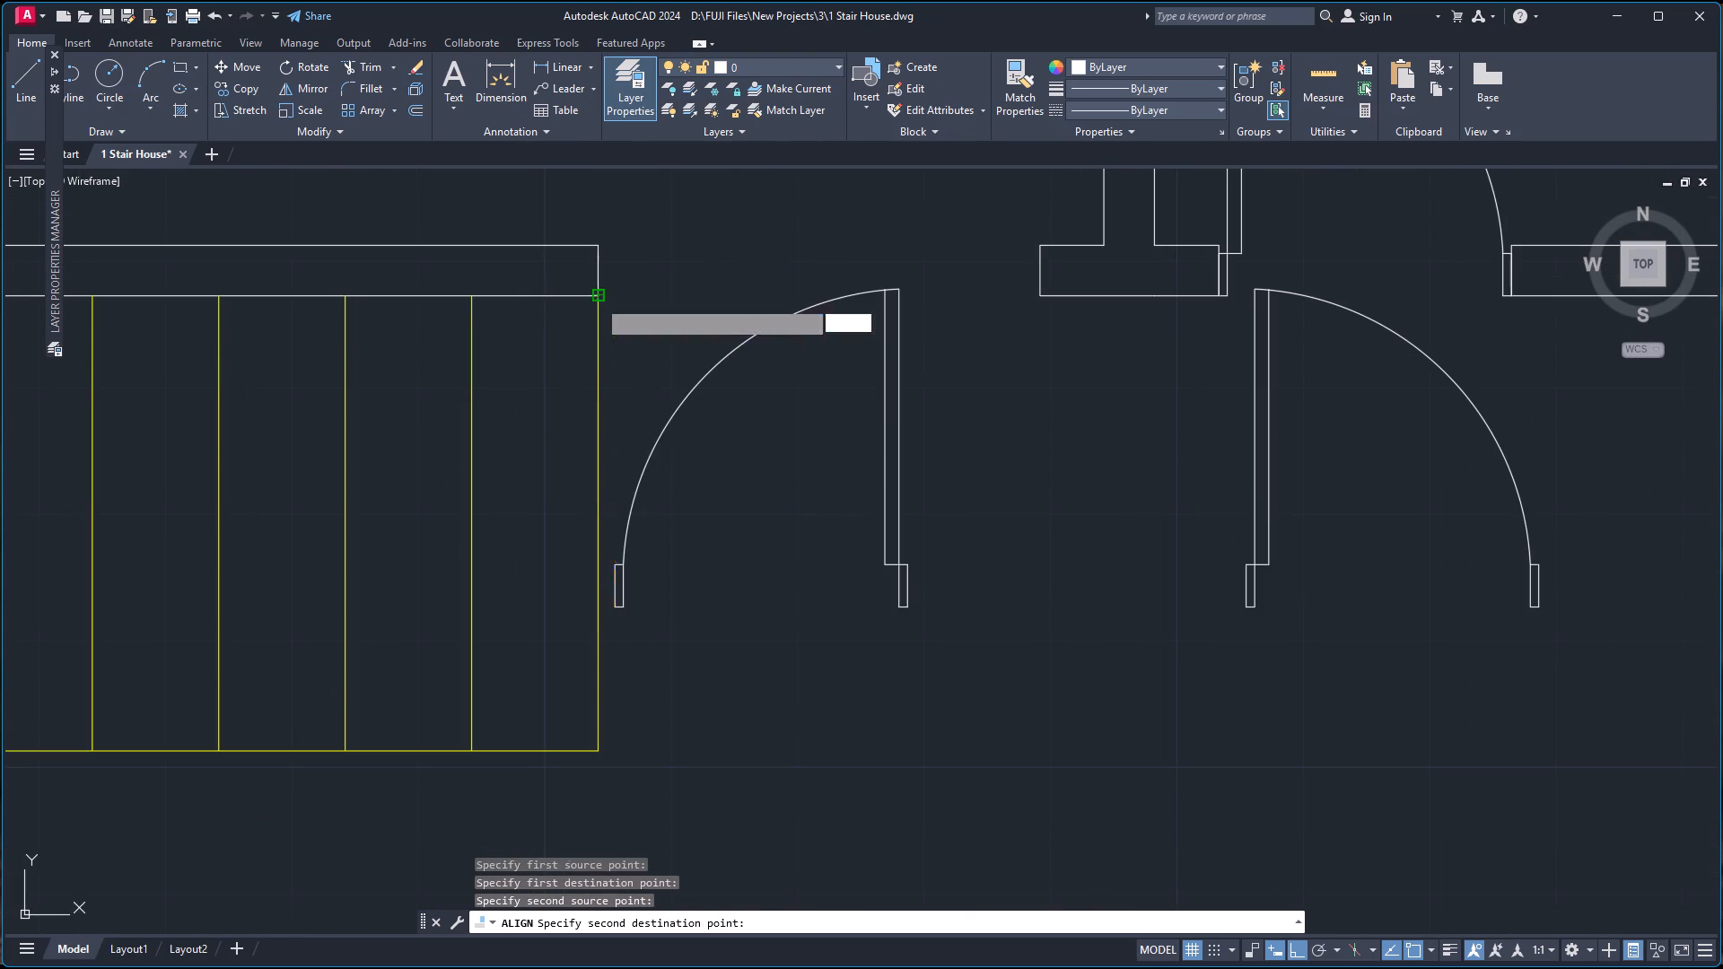
key("Return")
key("Up")
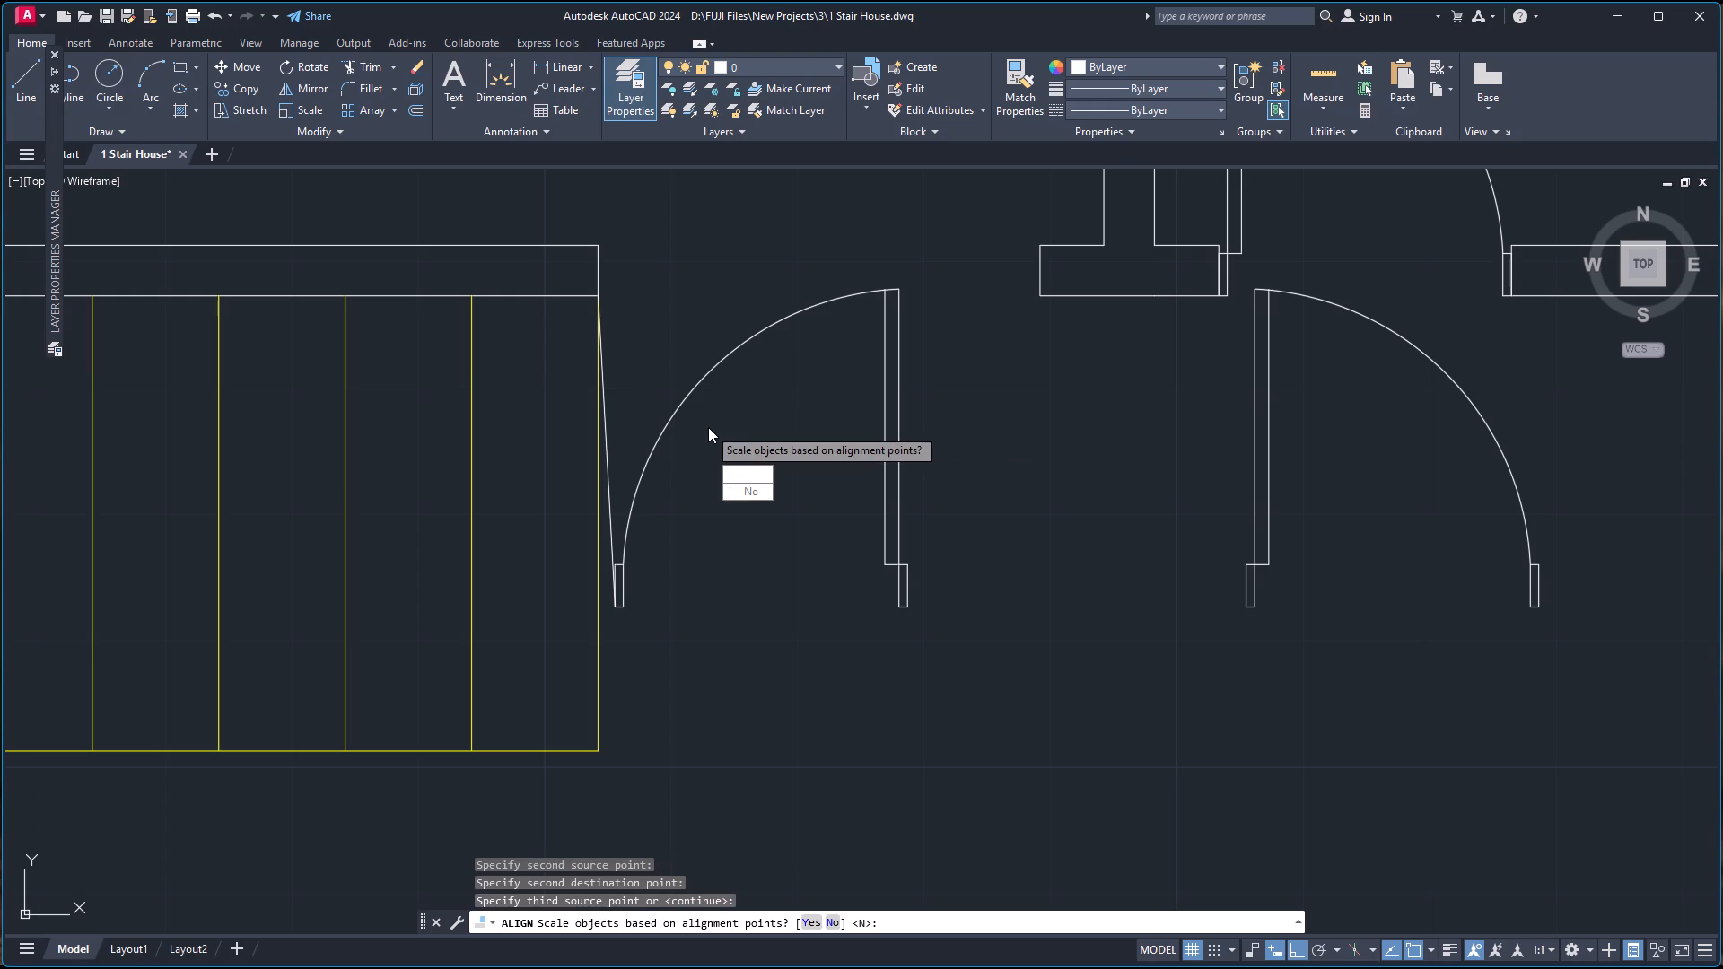
key("Return")
Rotate the spare hall door 180° about its hinge-side jamb corner.
scroll(816, 397, "down", 5)
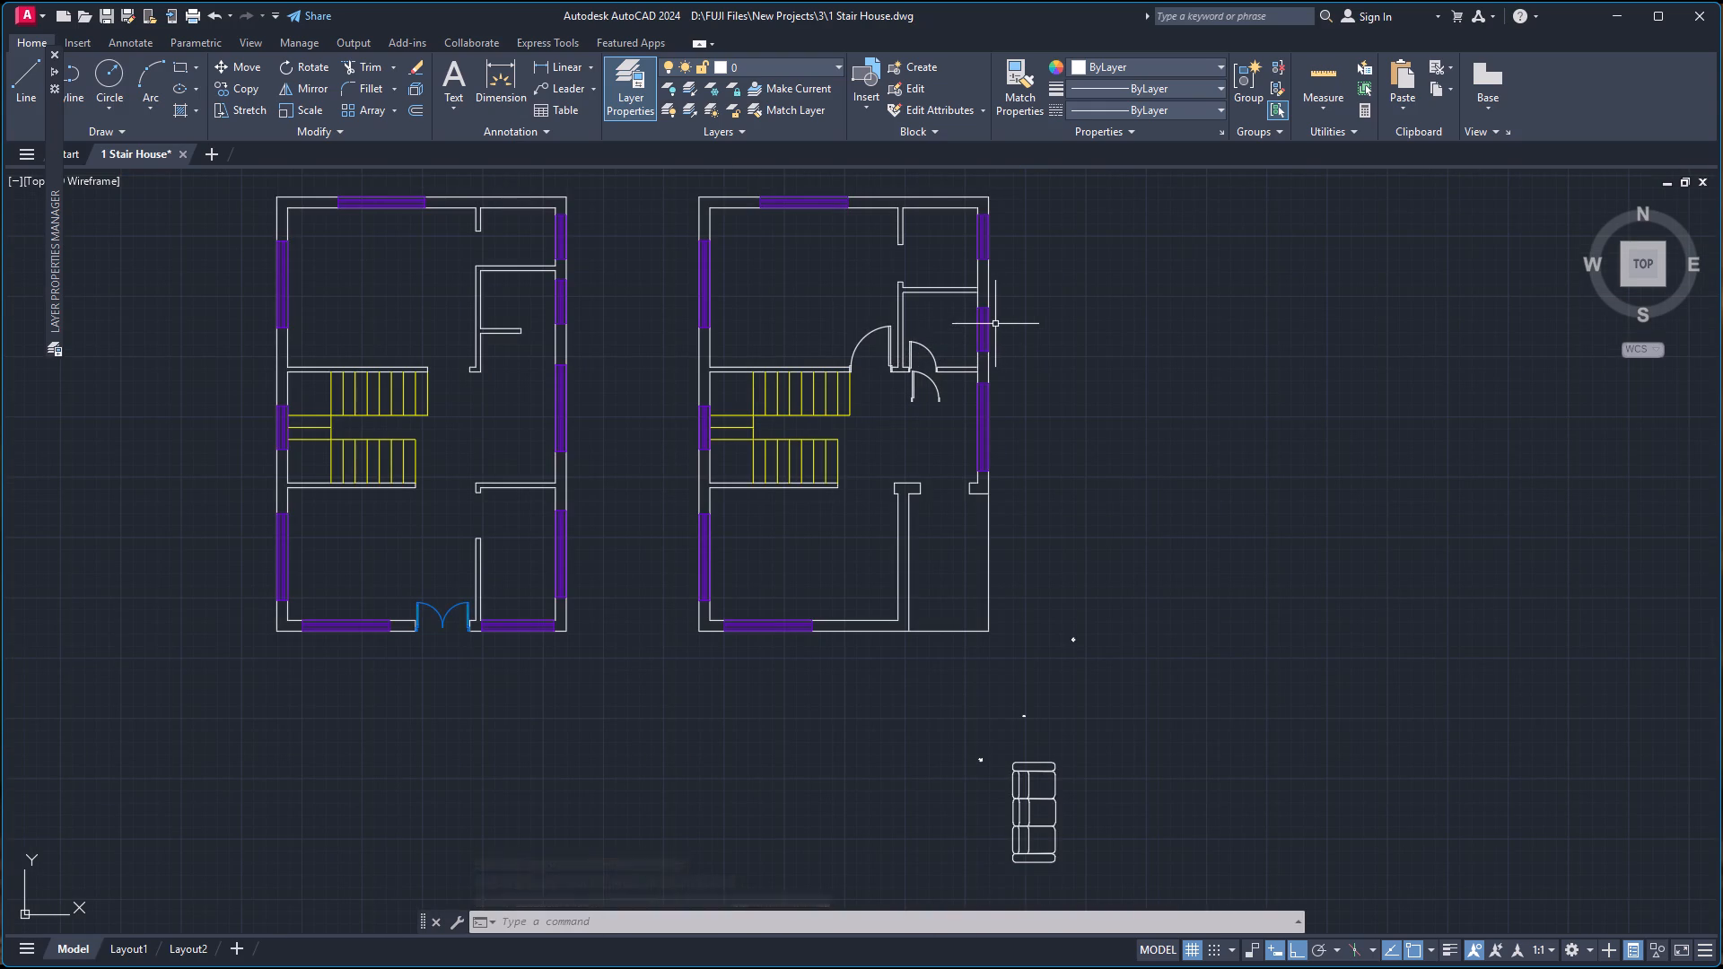
scroll(926, 343, "up", 2)
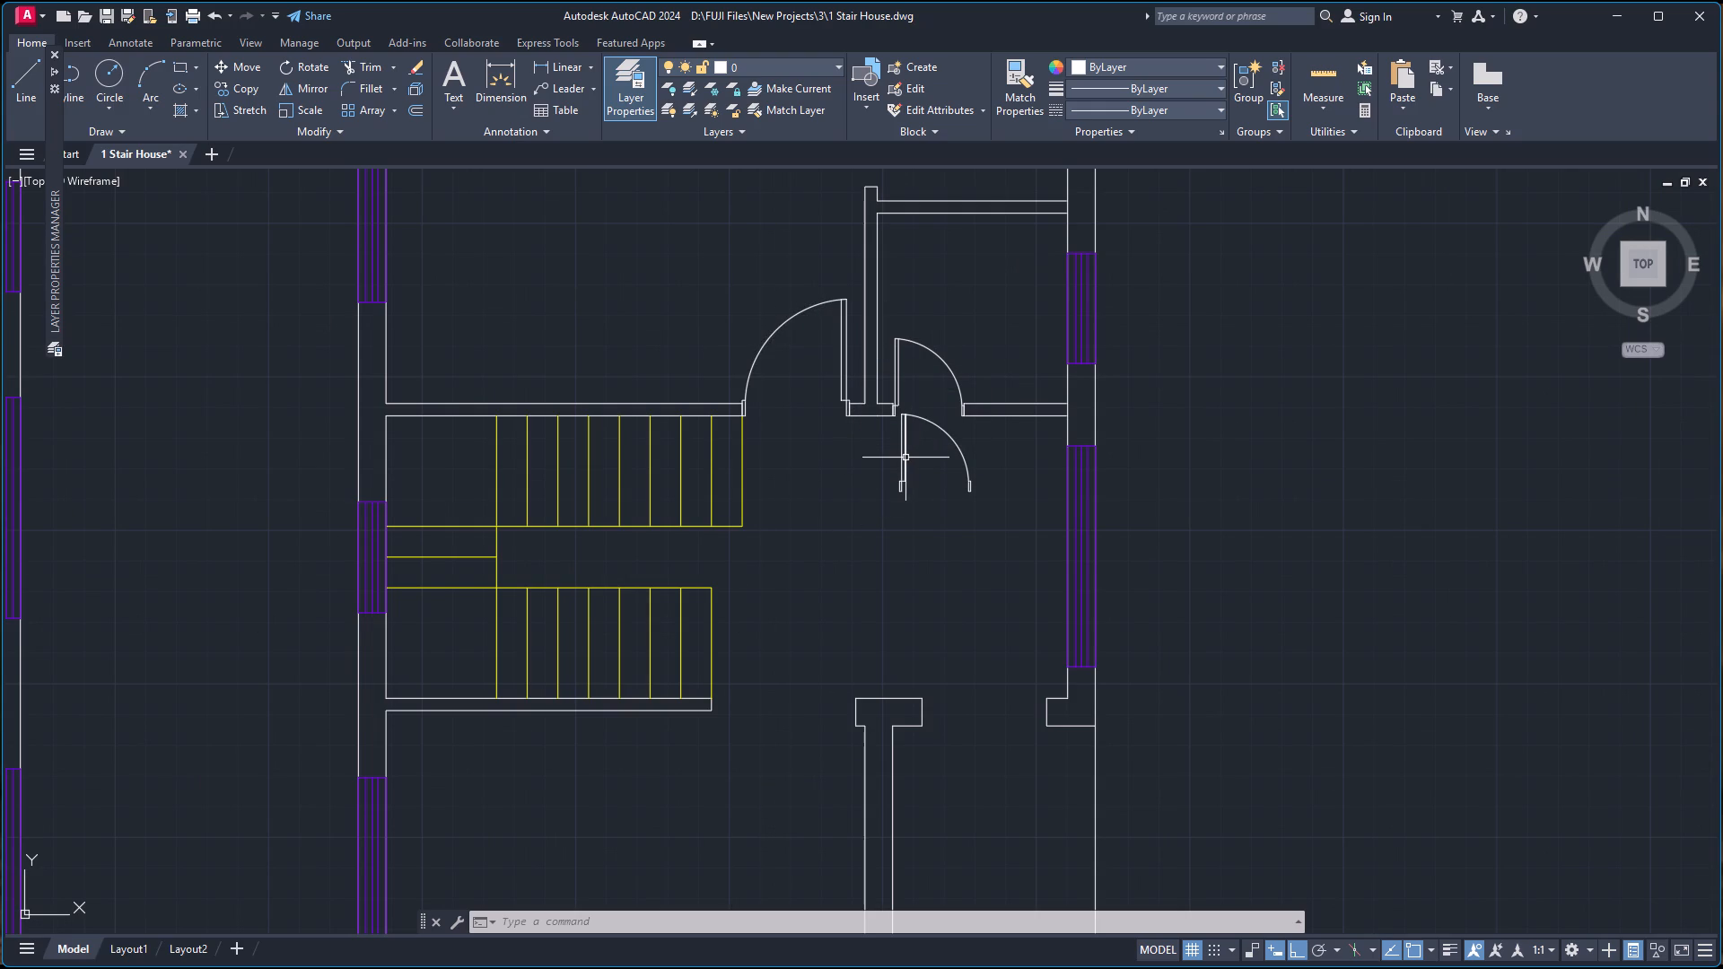
left_click(905, 458)
type("RO")
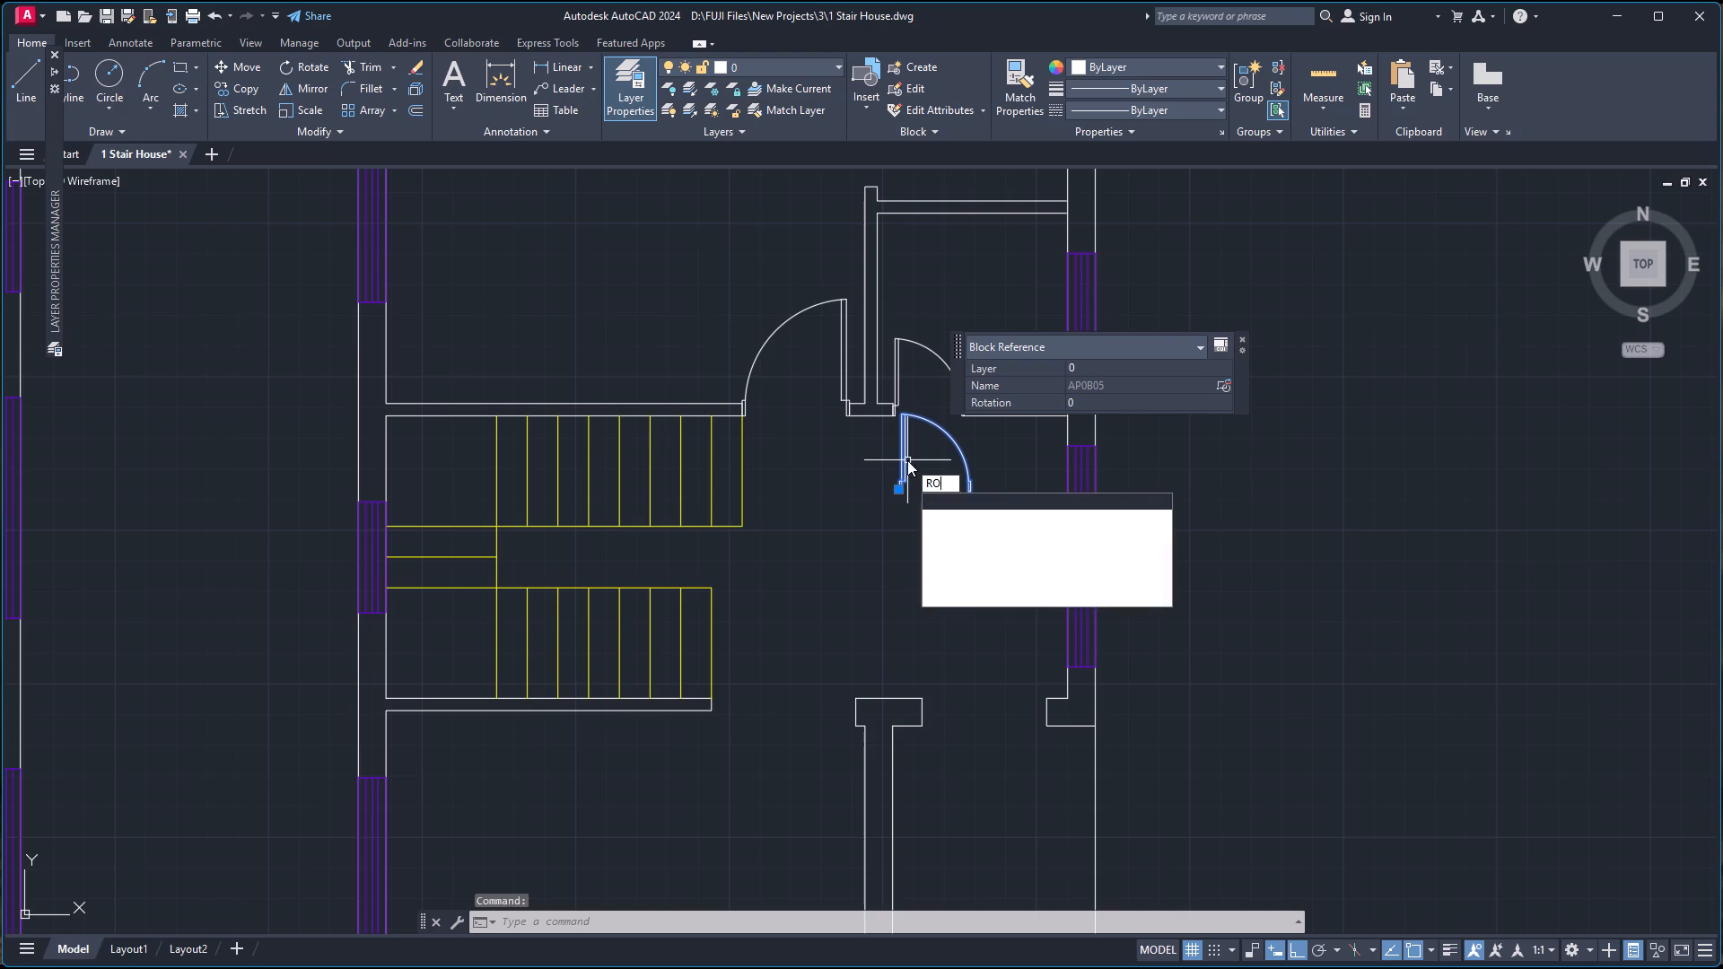
key("Return")
scroll(890, 502, "up", 2)
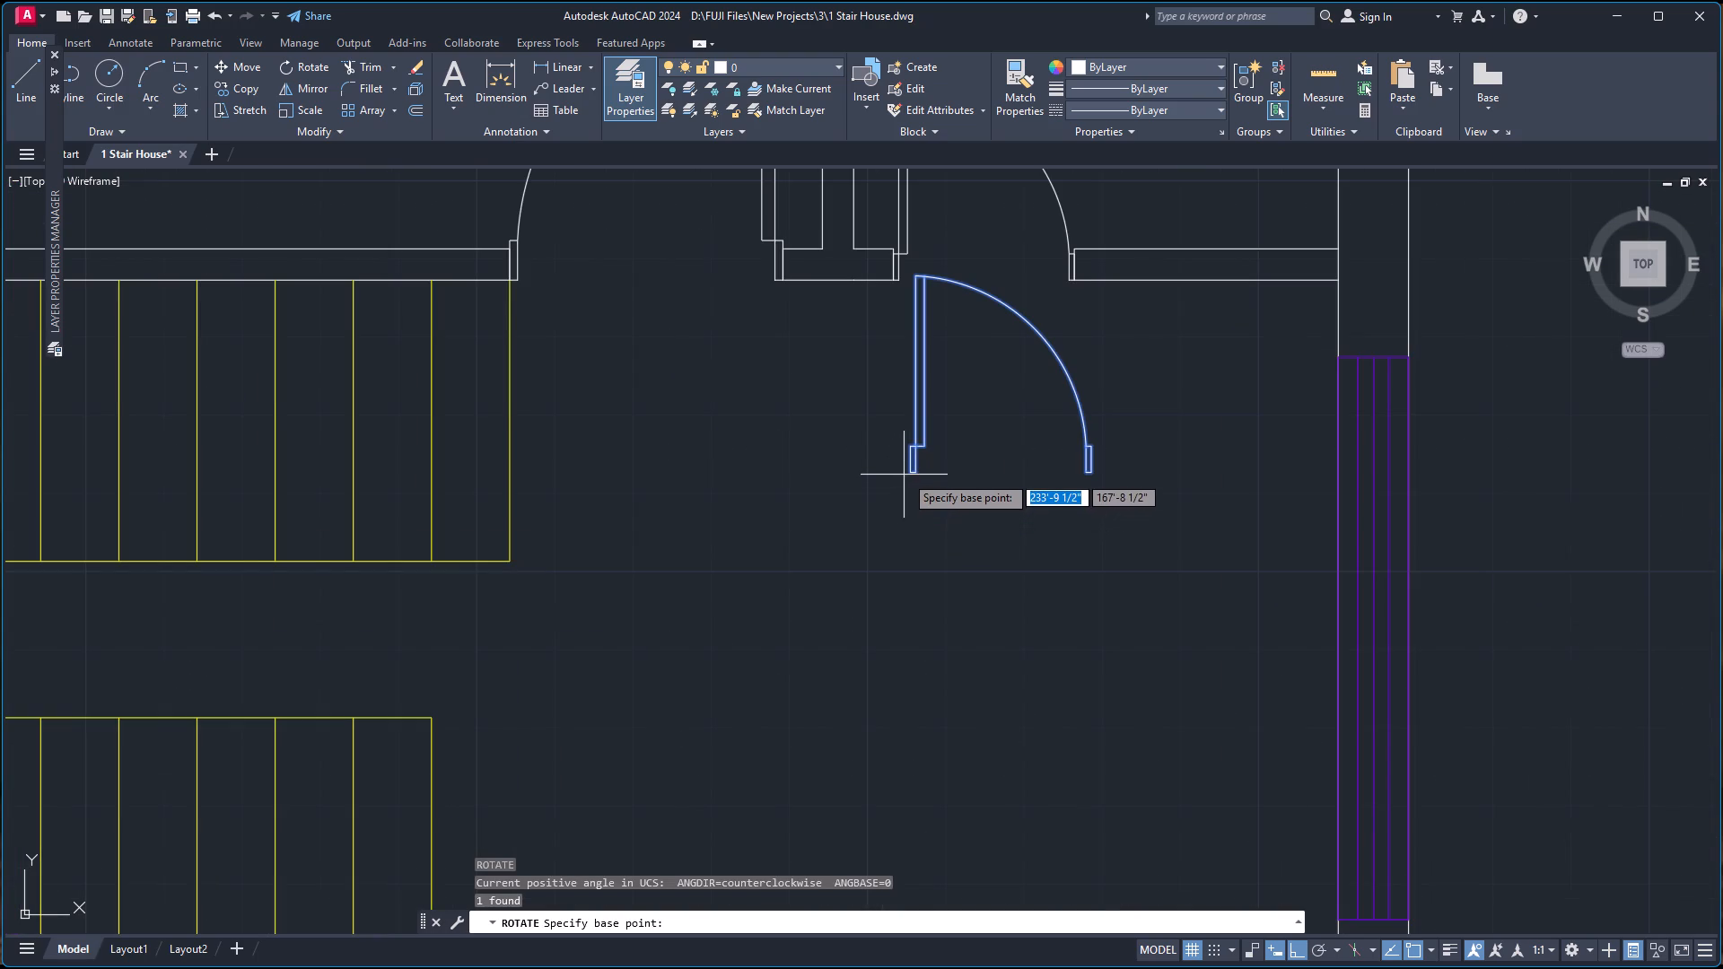
left_click(905, 474)
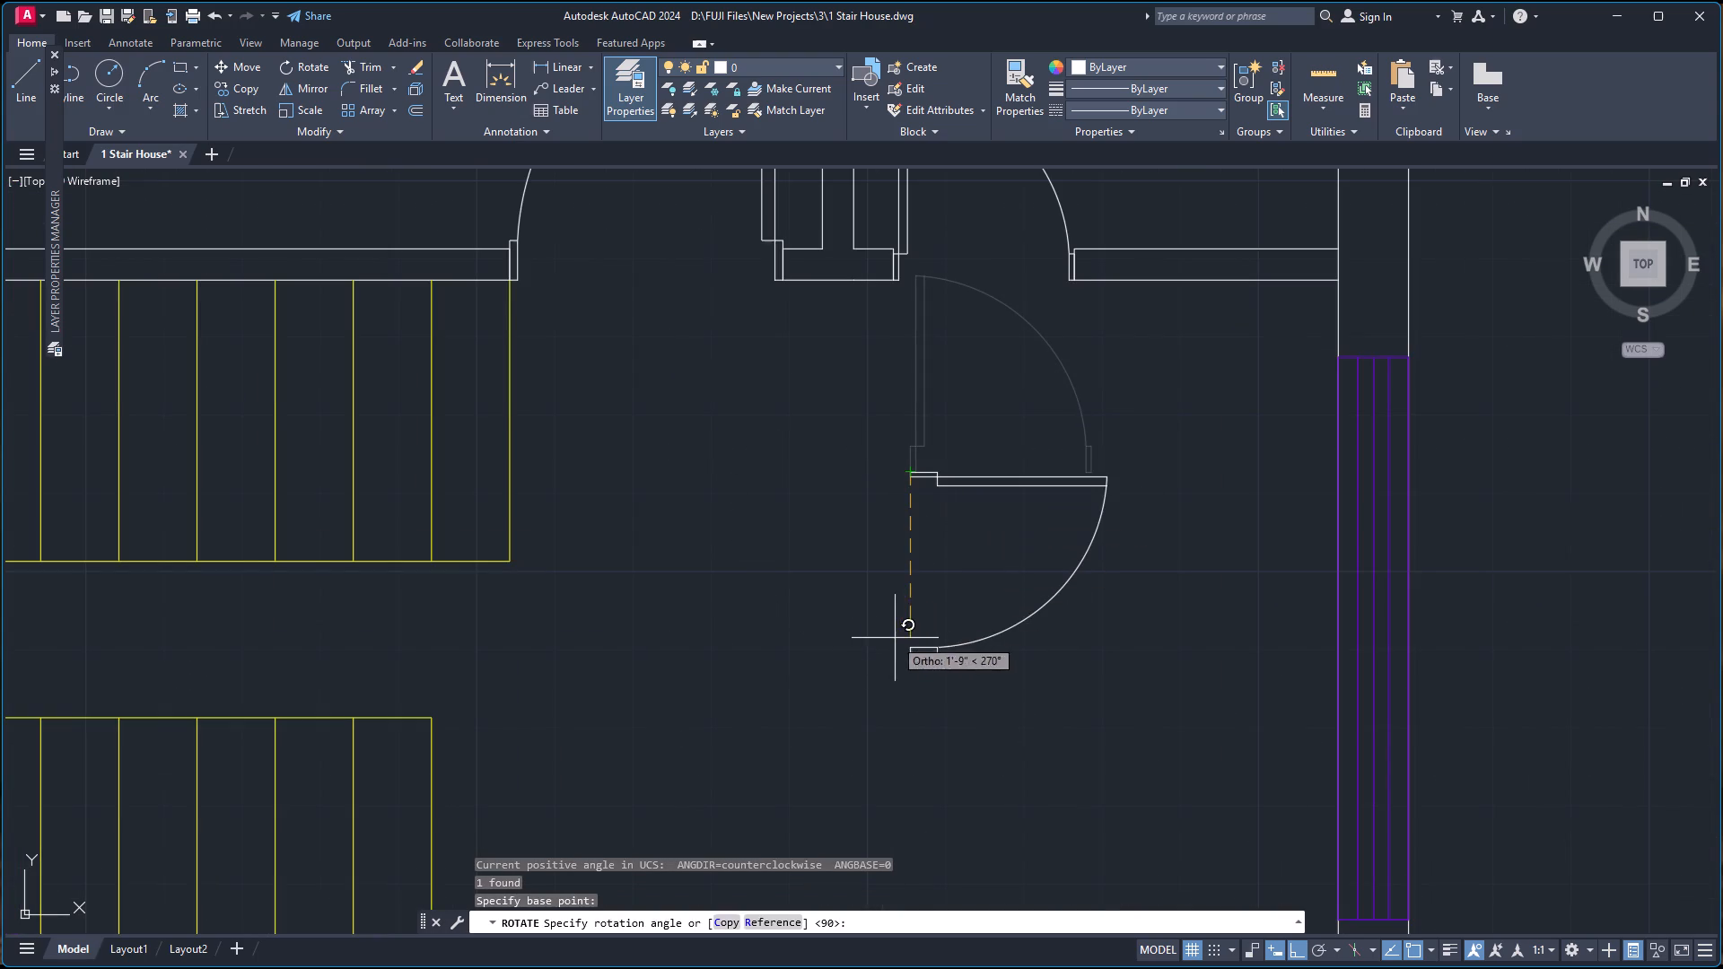
left_click(662, 651)
Align the rotated hall door to the opening between the T-shaped wall's upper west corner and the lower stair wall's end, scaling it to fit.
scroll(1008, 449, "down", 3)
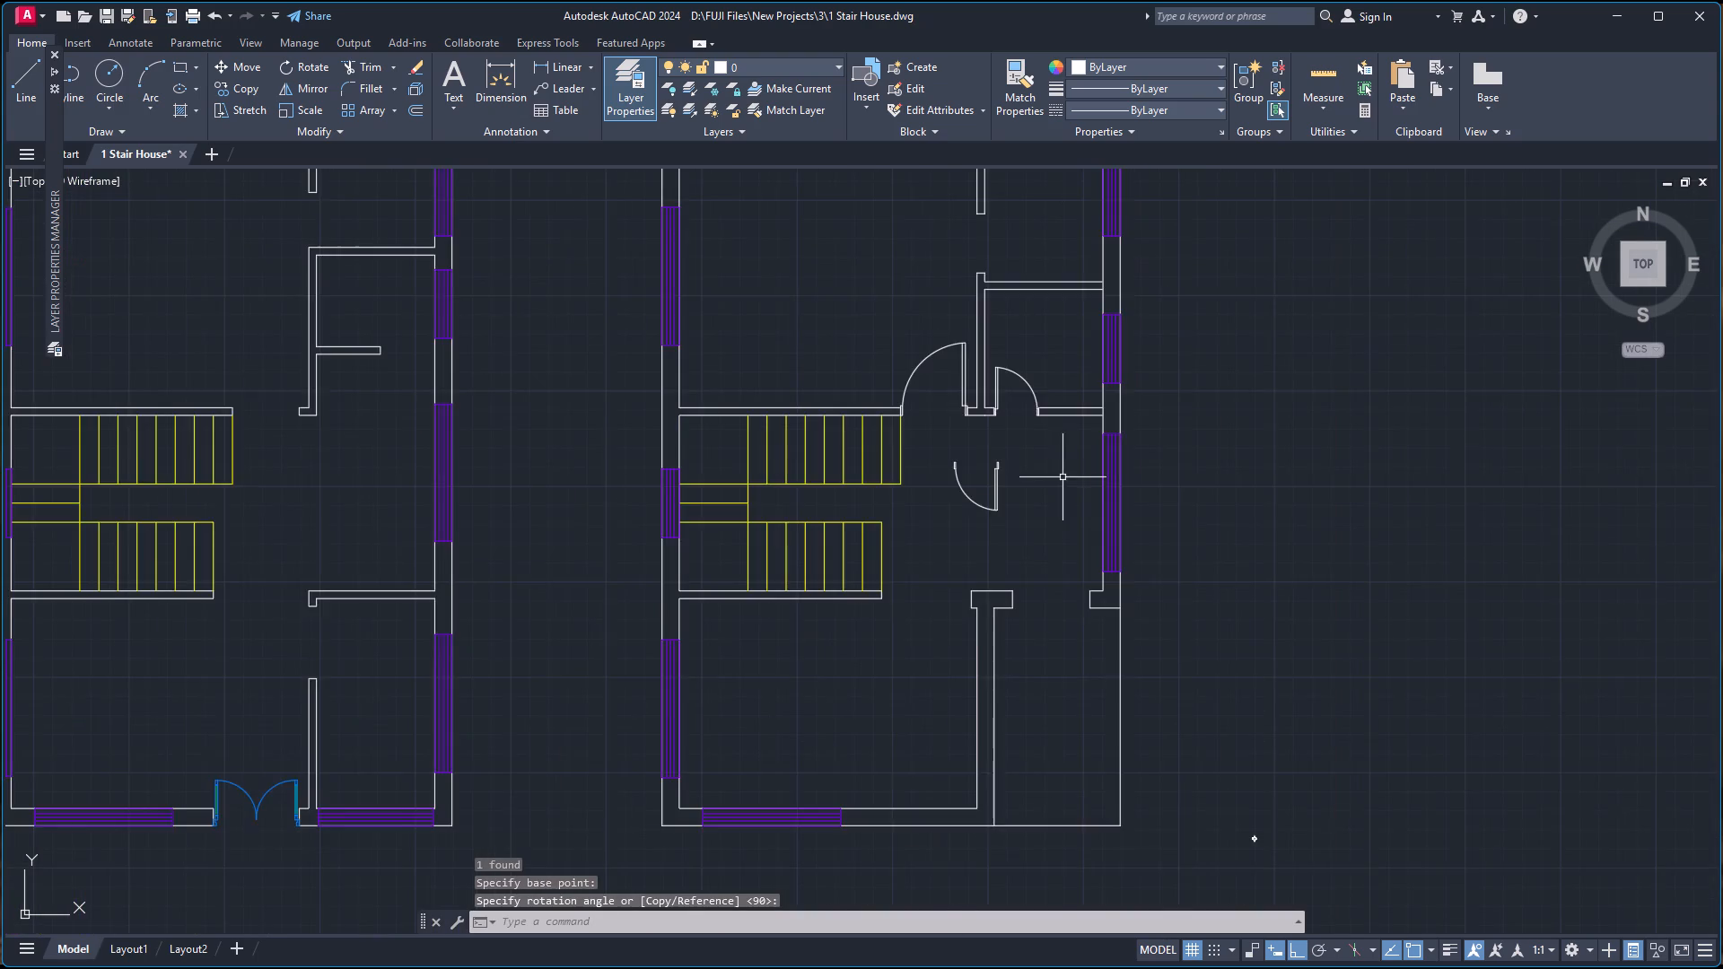
scroll(1064, 477, "up", 2)
left_click(891, 453)
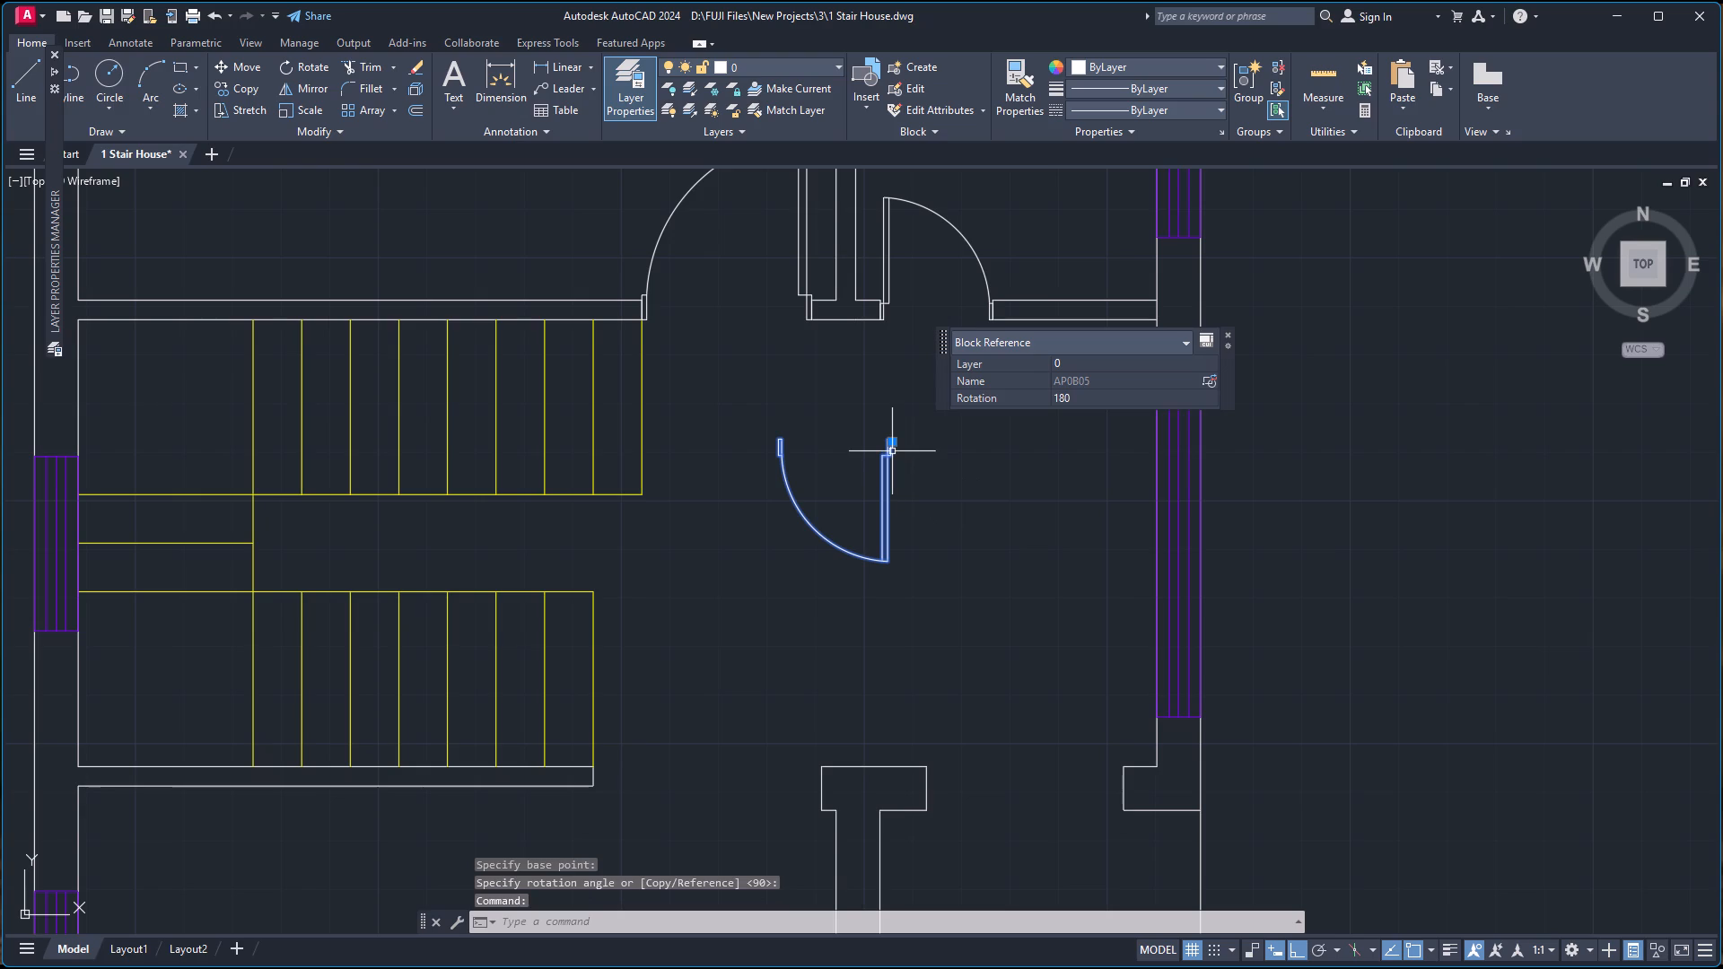
key("a")
key("l")
key("Return")
scroll(894, 449, "up", 3)
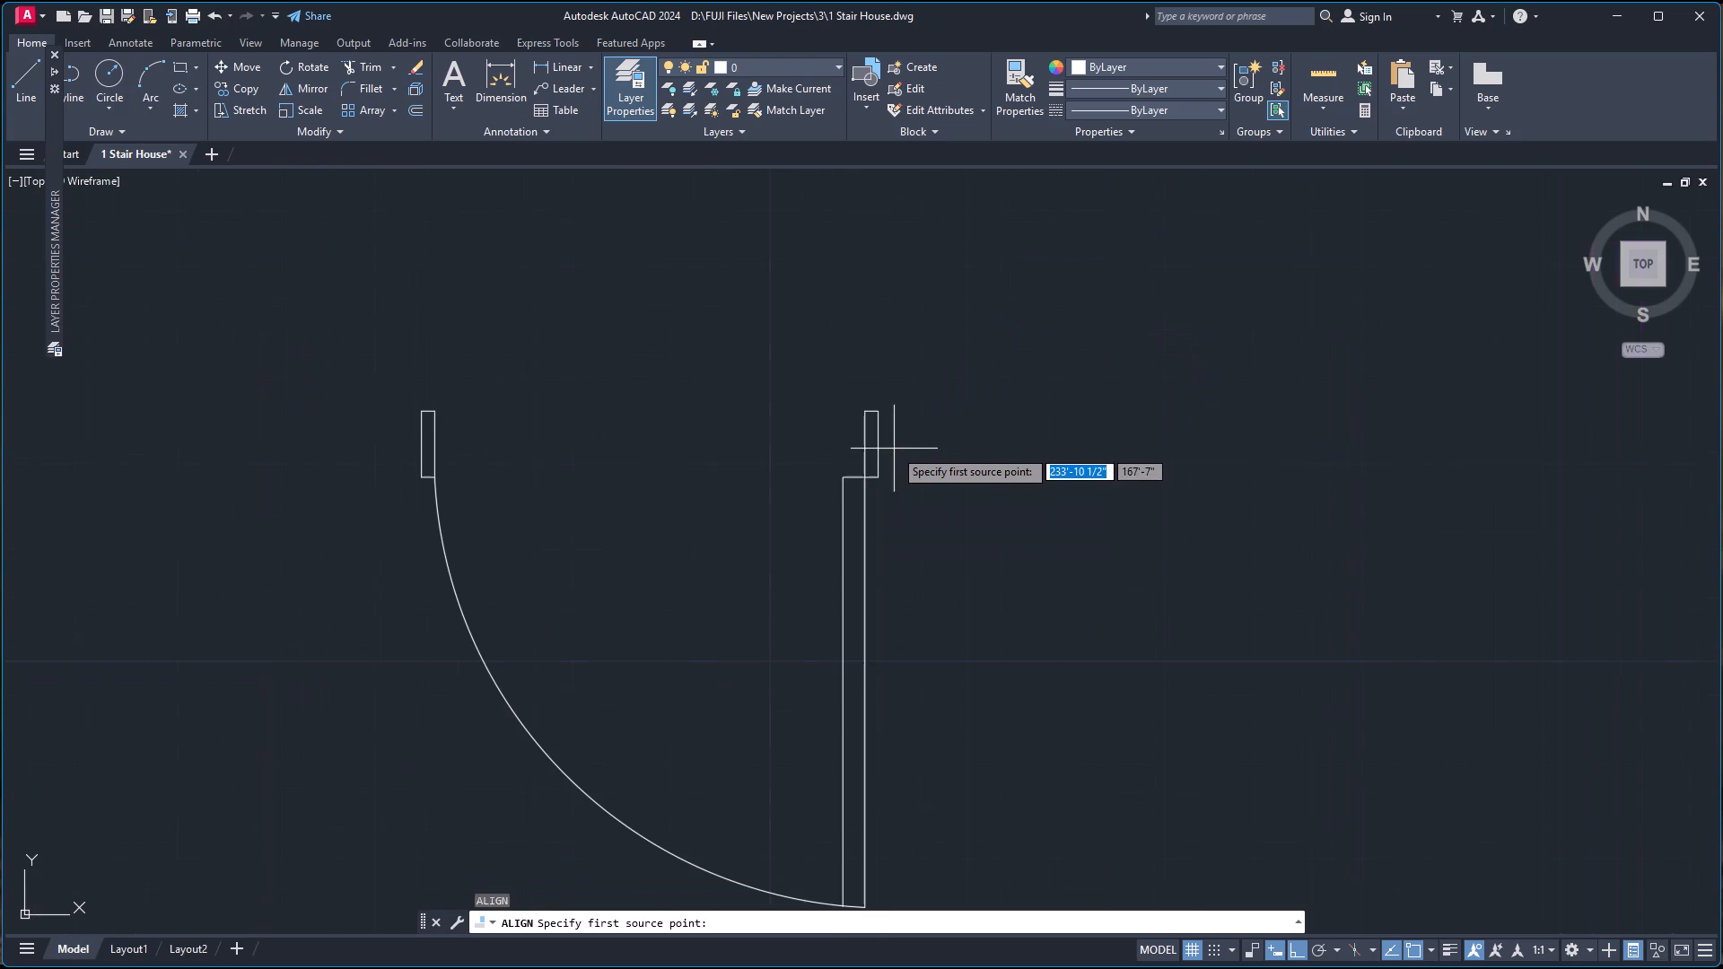
left_click(878, 414)
scroll(879, 545, "down", 2)
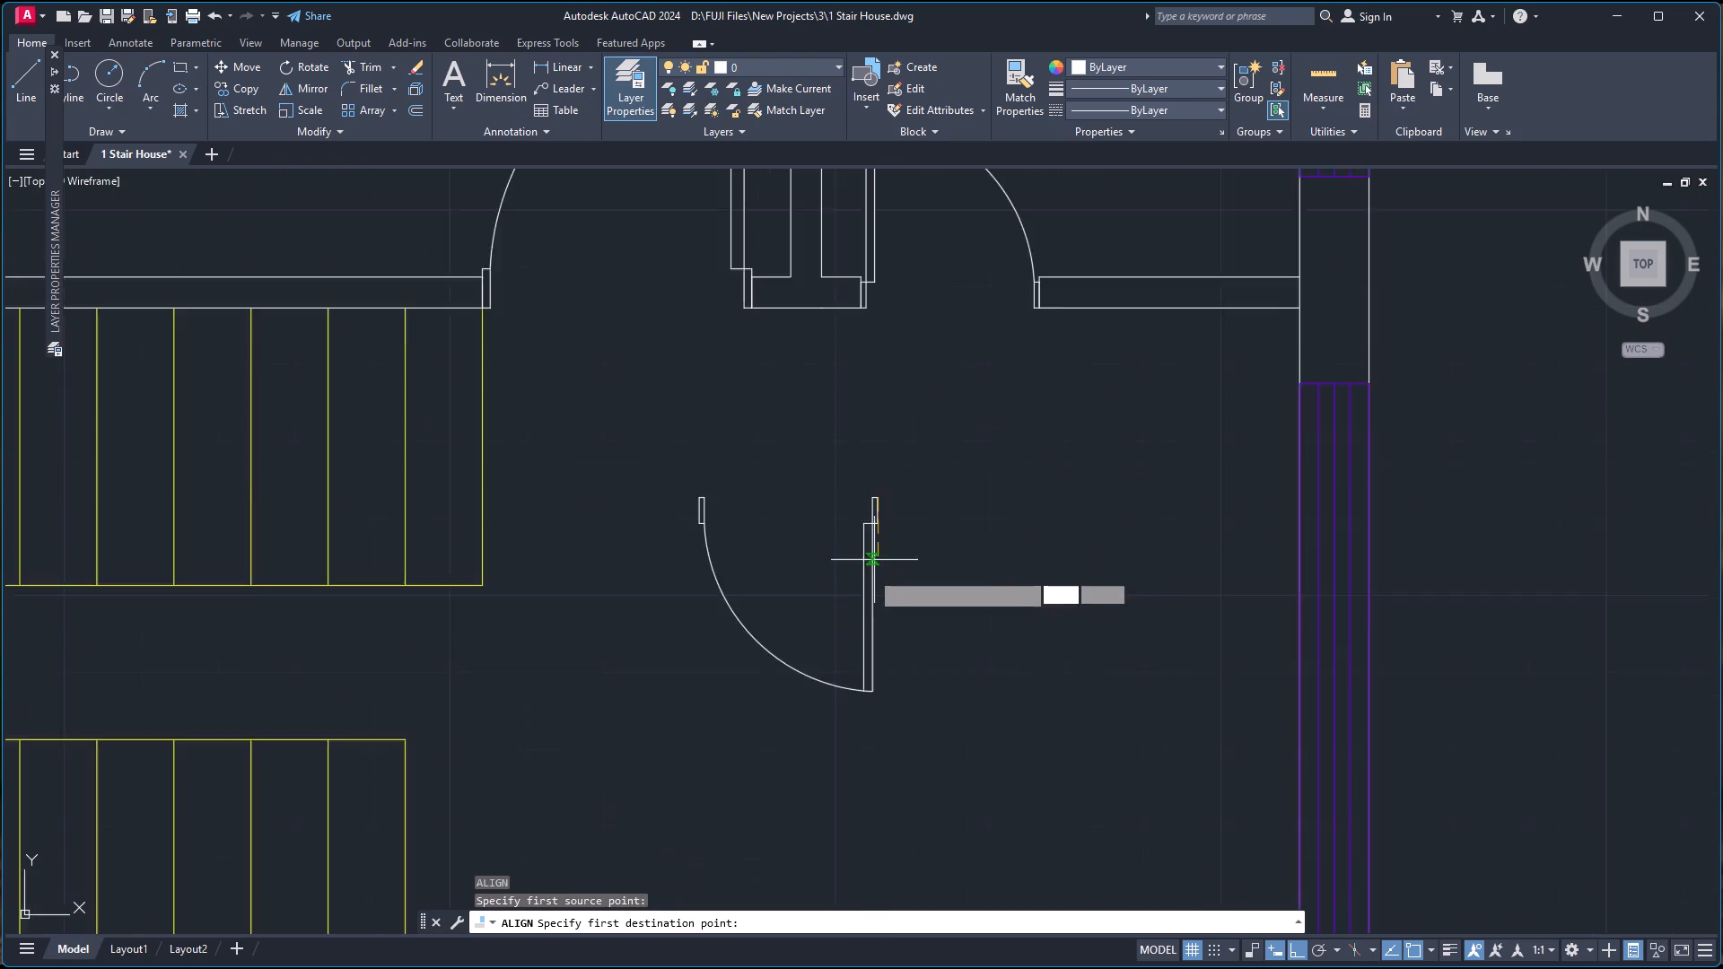
scroll(868, 578, "down", 2)
scroll(837, 647, "down", 2)
scroll(831, 663, "up", 4)
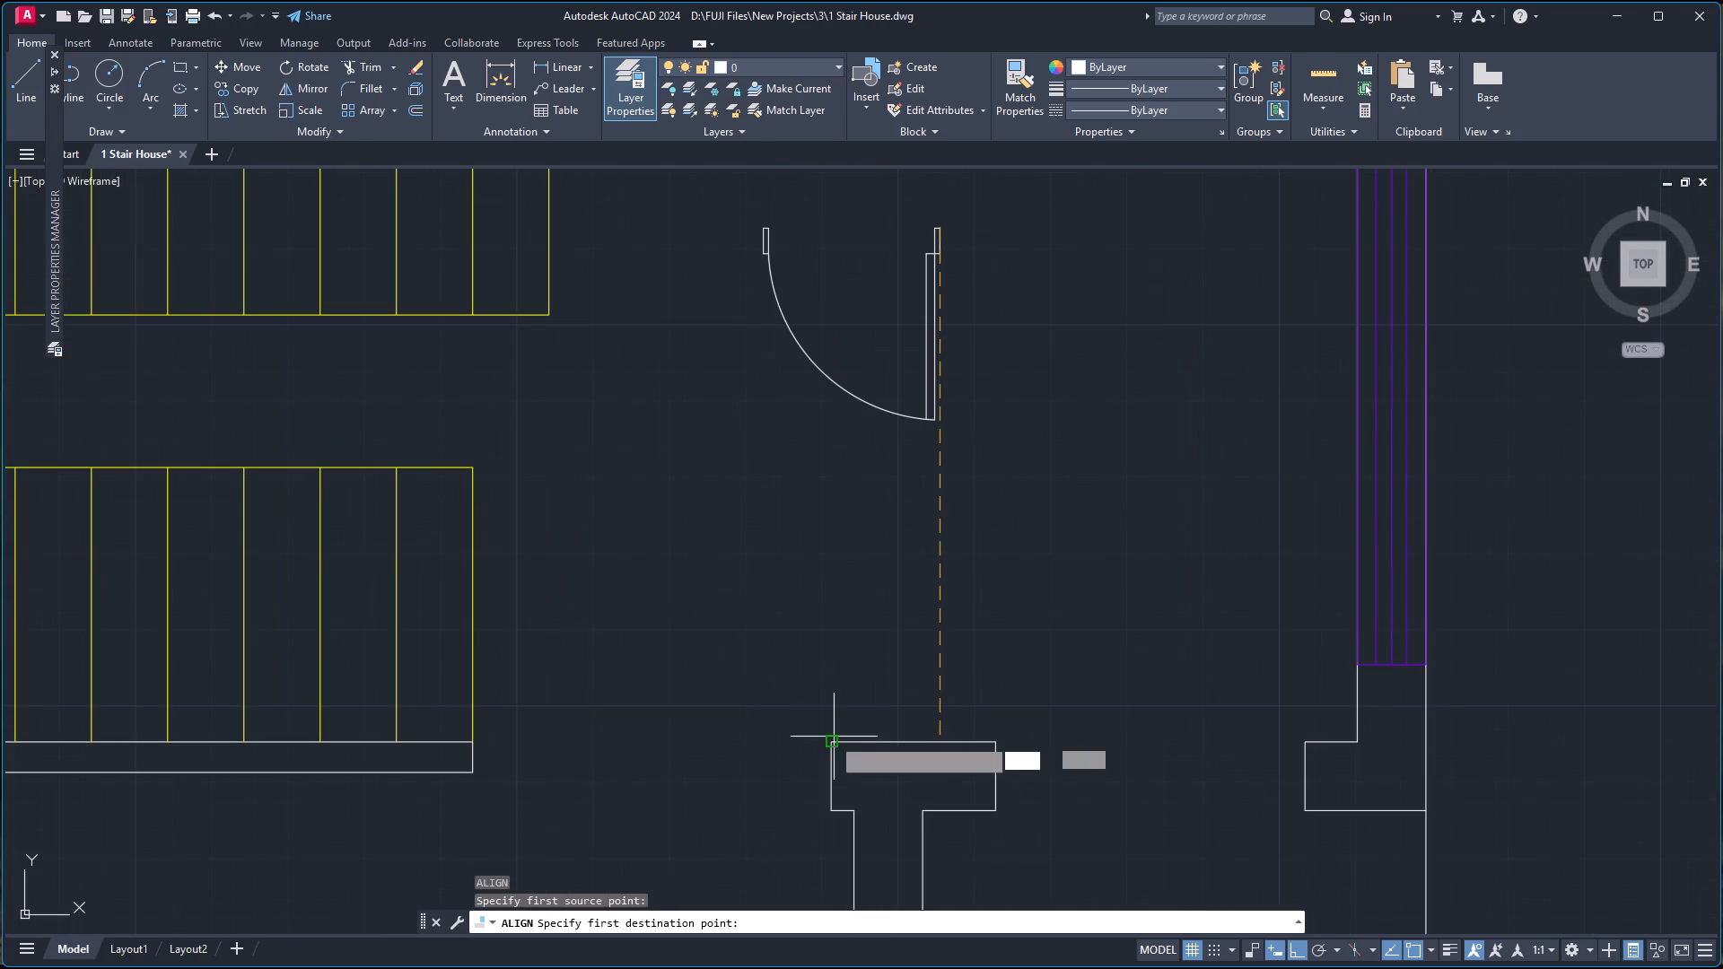
left_click(827, 738)
scroll(761, 239, "up", 2)
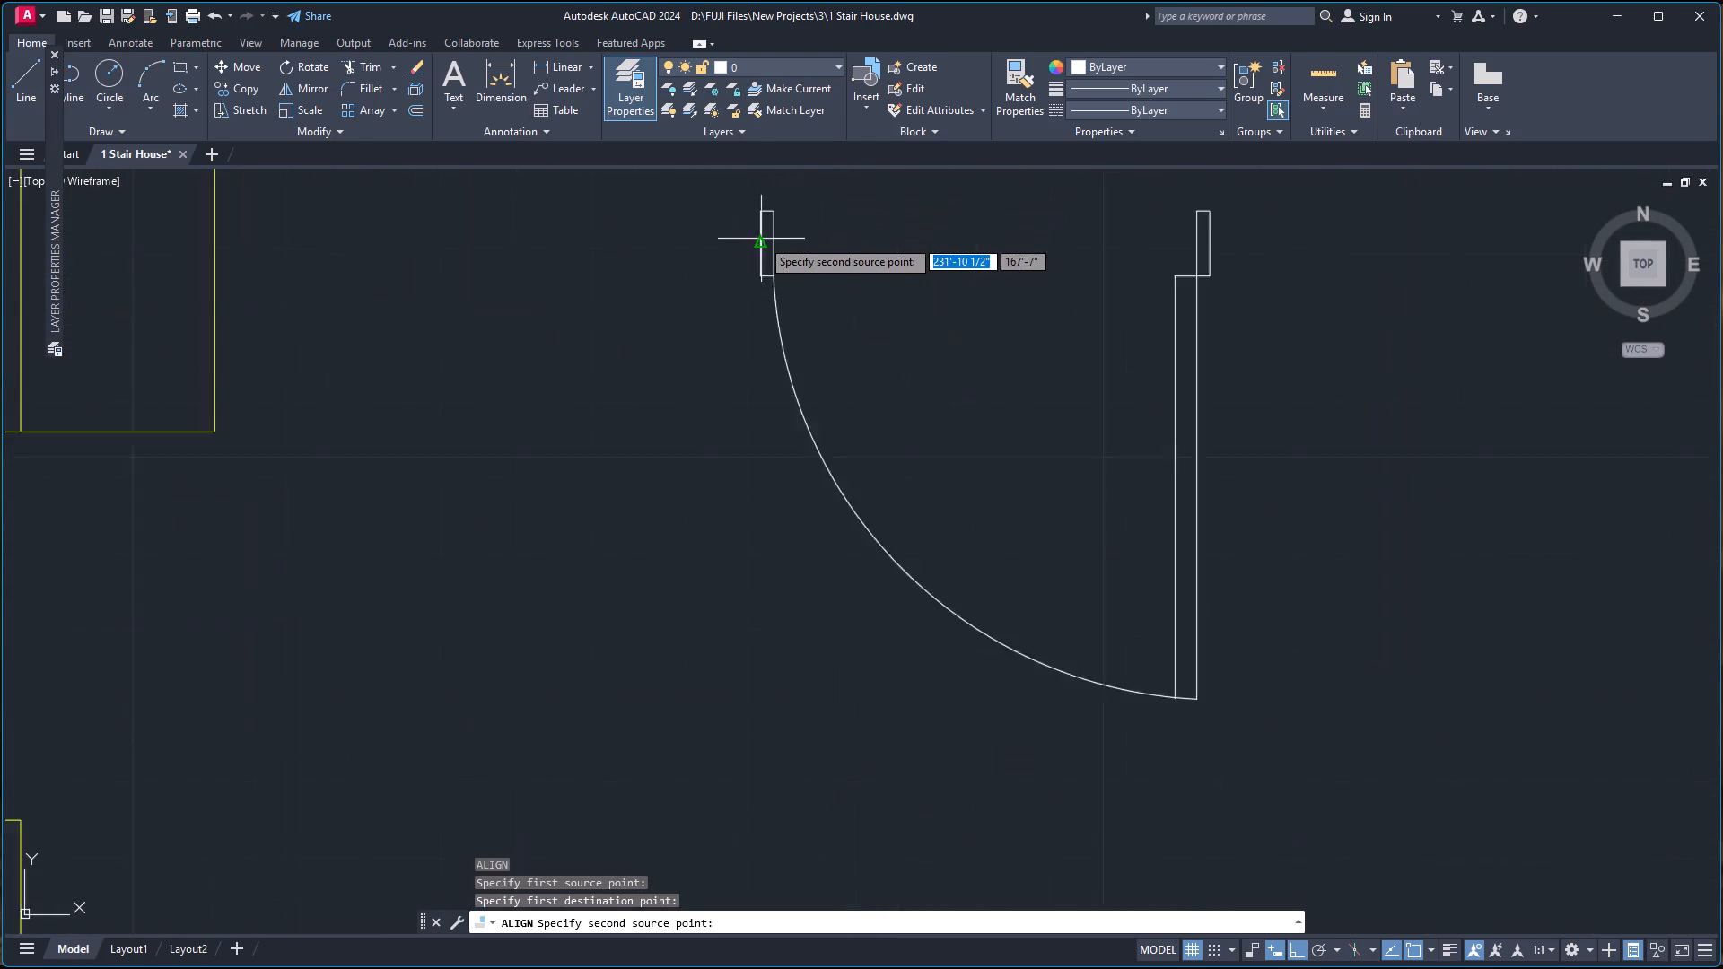
scroll(761, 239, "up", 1)
left_click(756, 196)
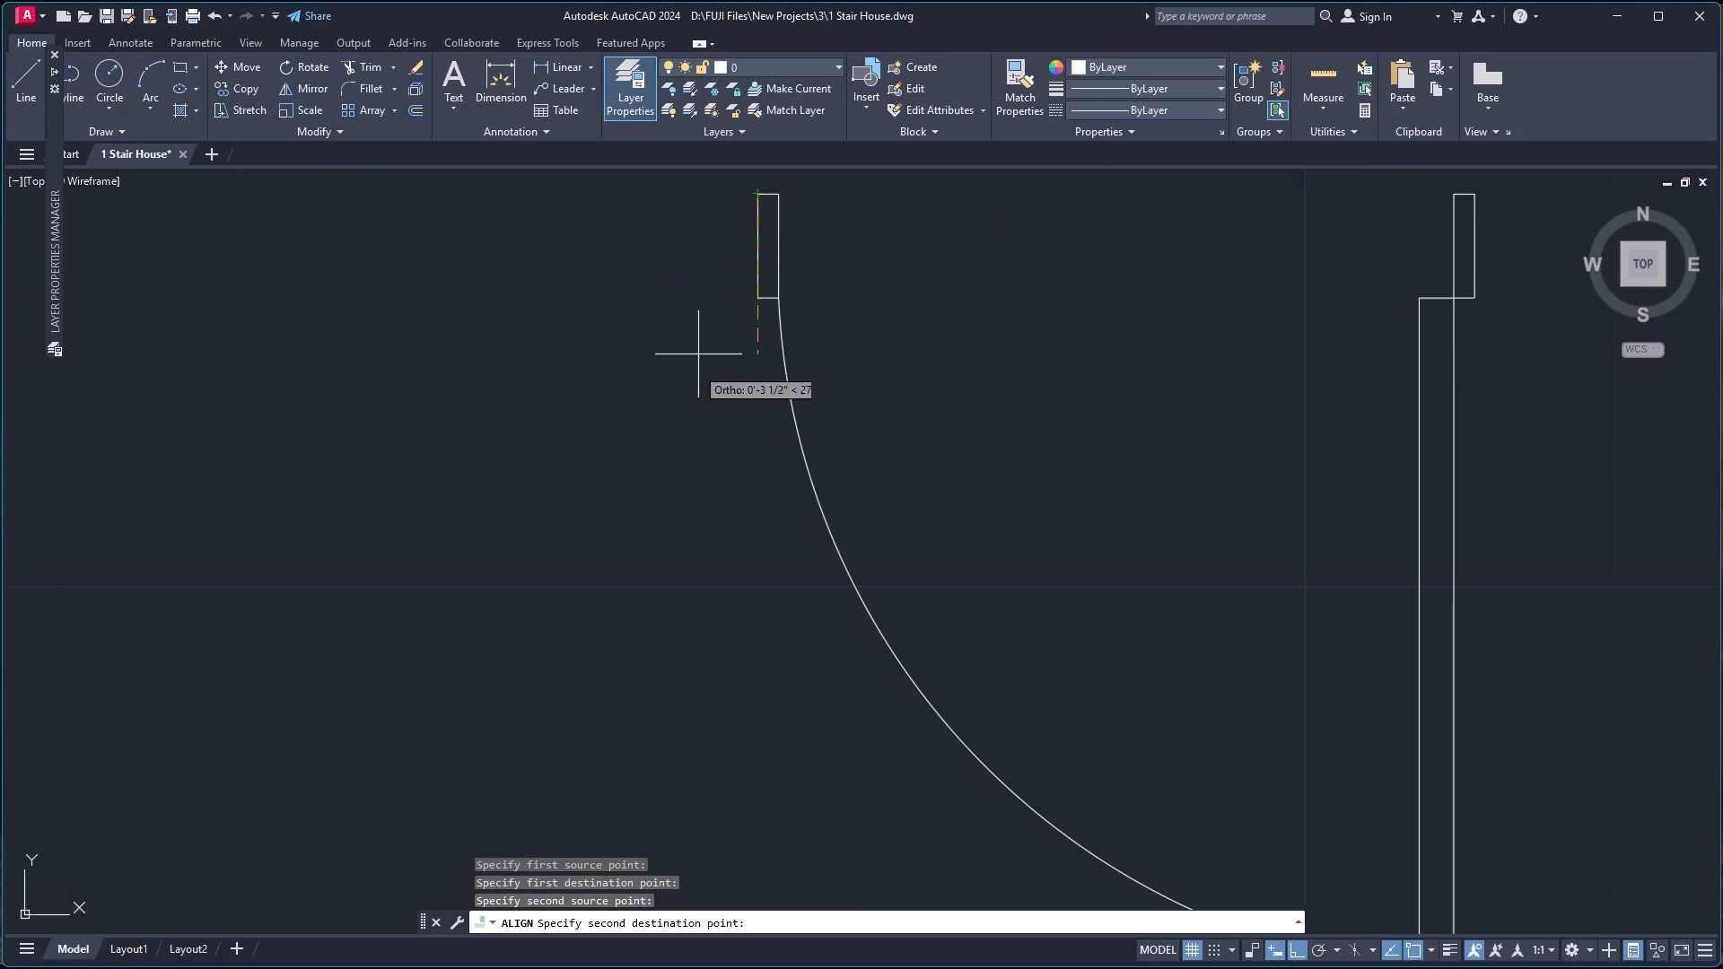
scroll(694, 387, "down", 4)
scroll(674, 479, "down", 3)
scroll(663, 541, "up", 3)
scroll(572, 604, "up", 2)
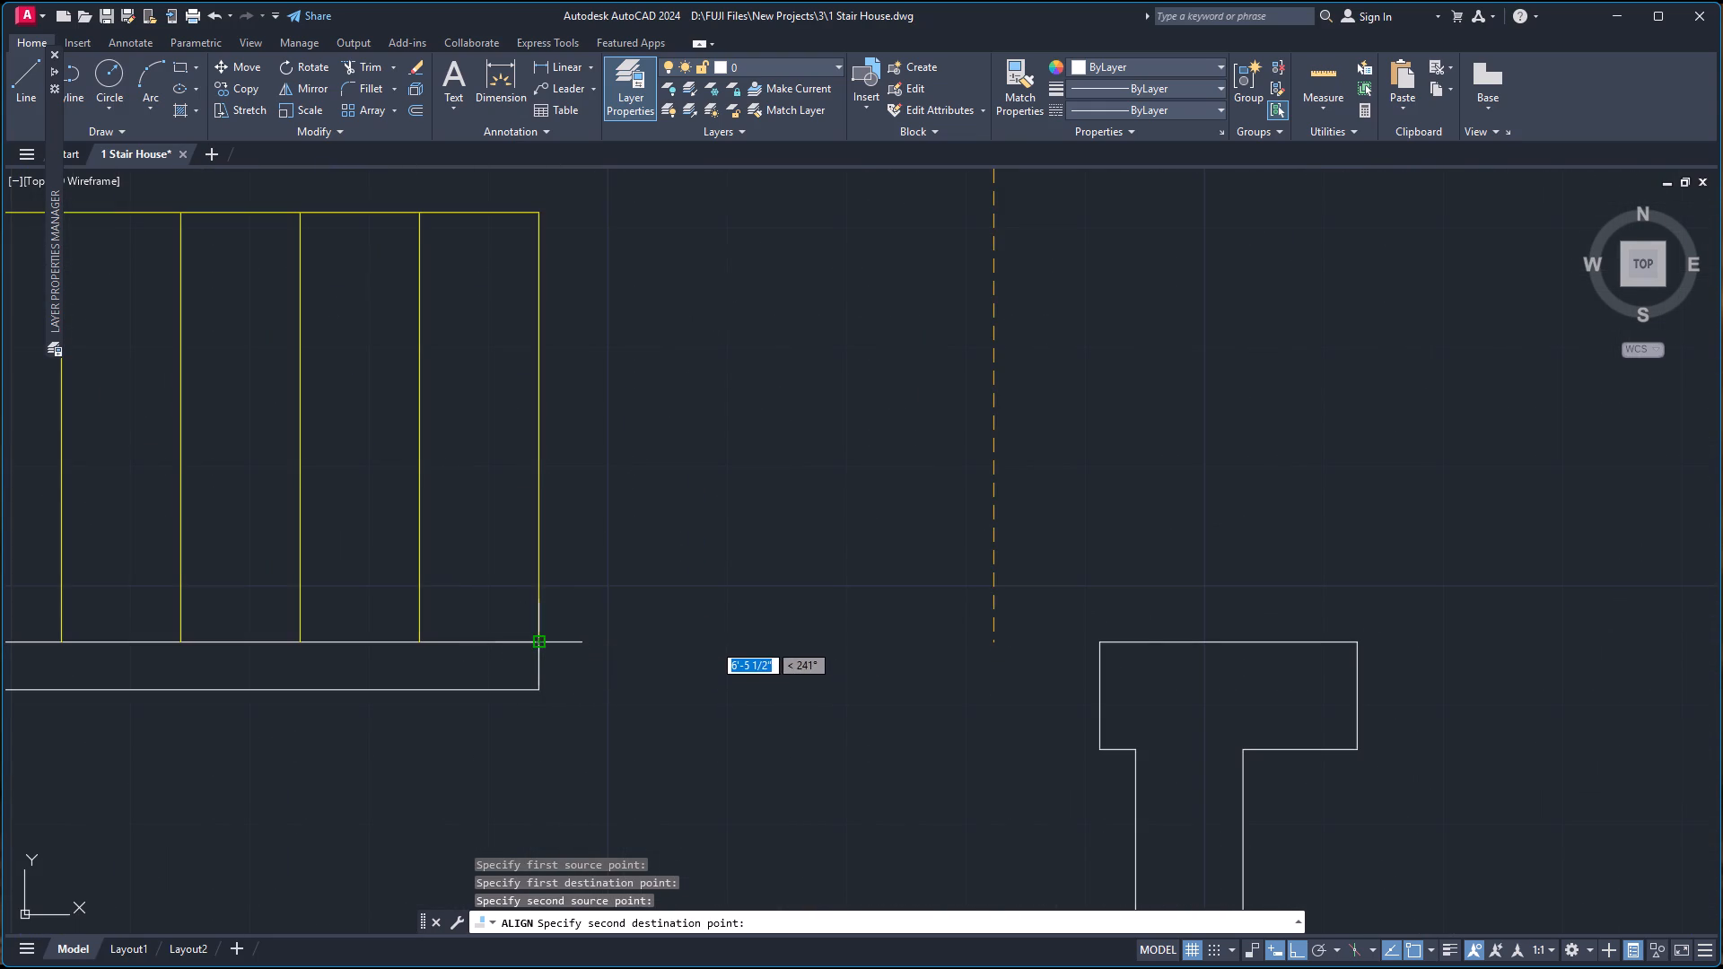
left_click(538, 642)
key("Return")
key("Up")
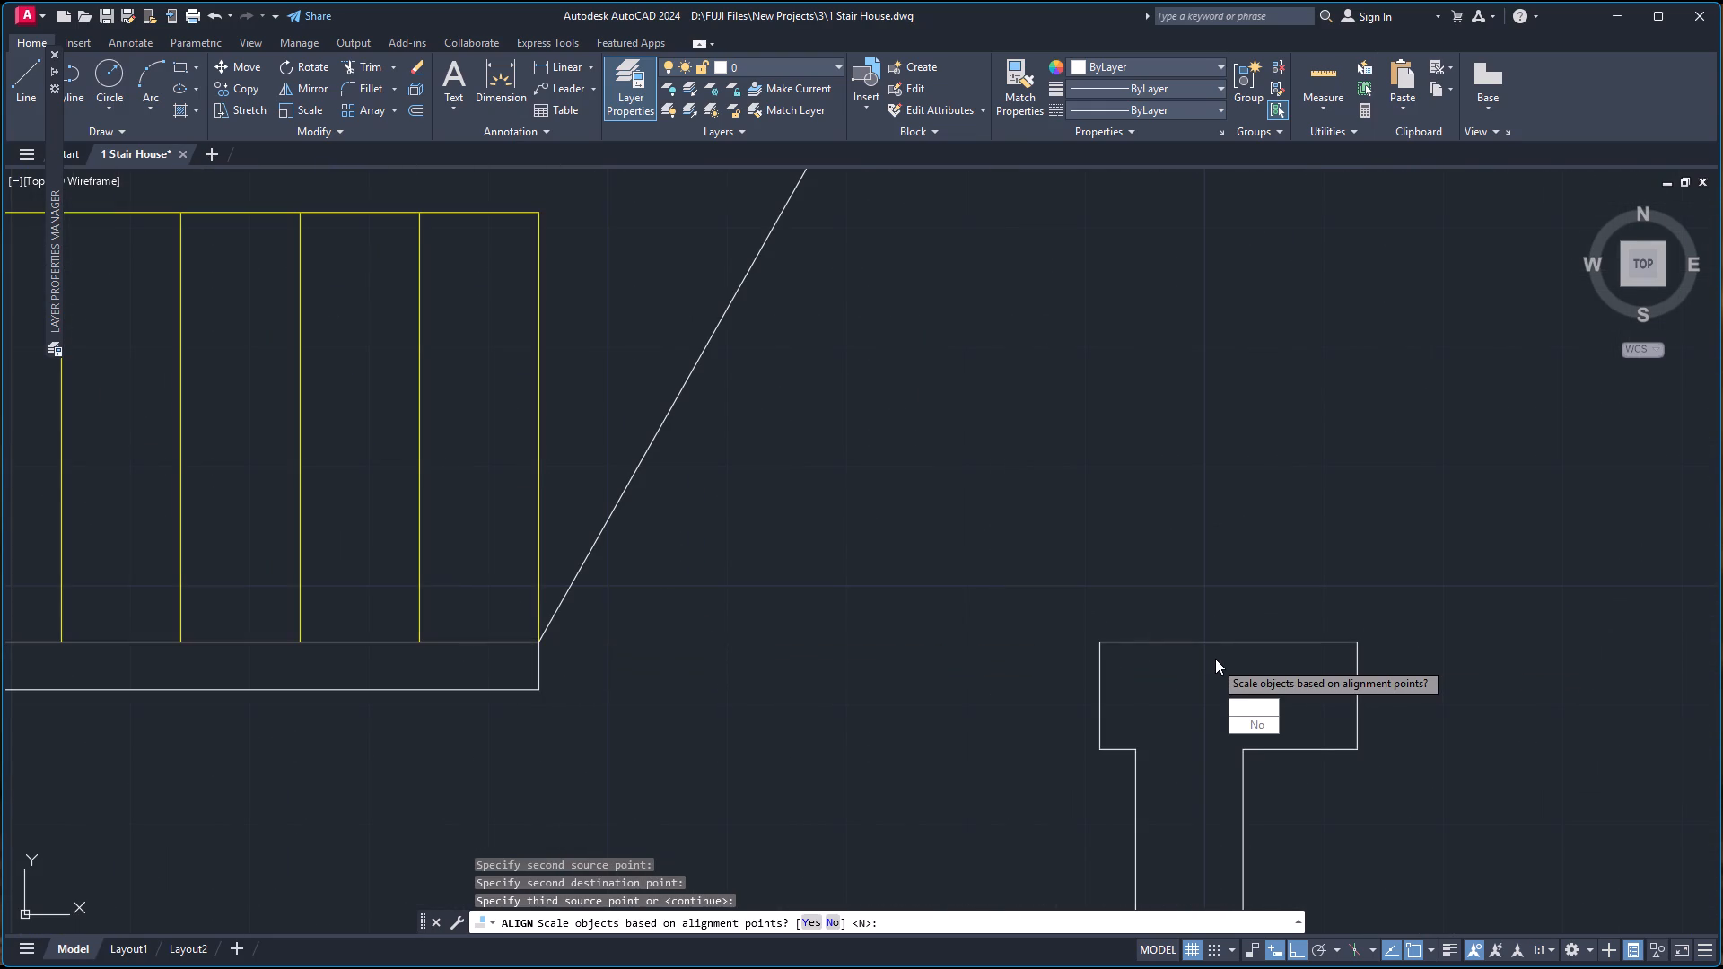
key("Return")
Mirror the door beside the lower stair wall about a horizontal line just above its opening, keeping the source door.
scroll(1221, 652, "down", 4)
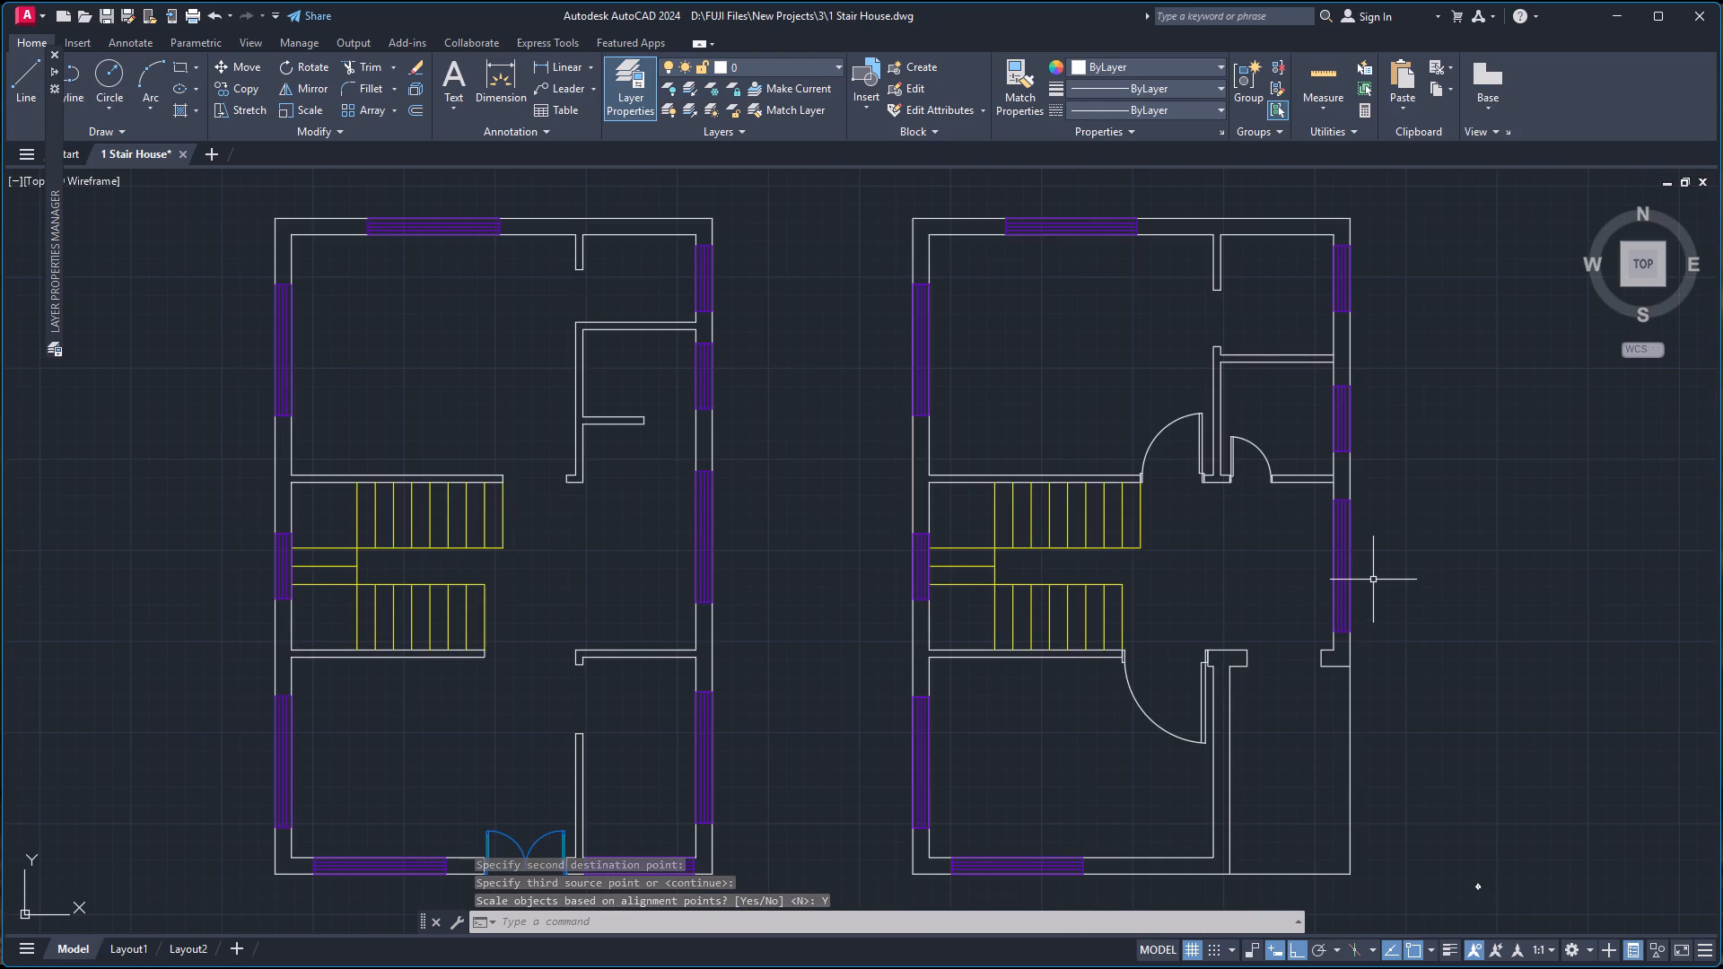
scroll(1373, 580, "up", 1)
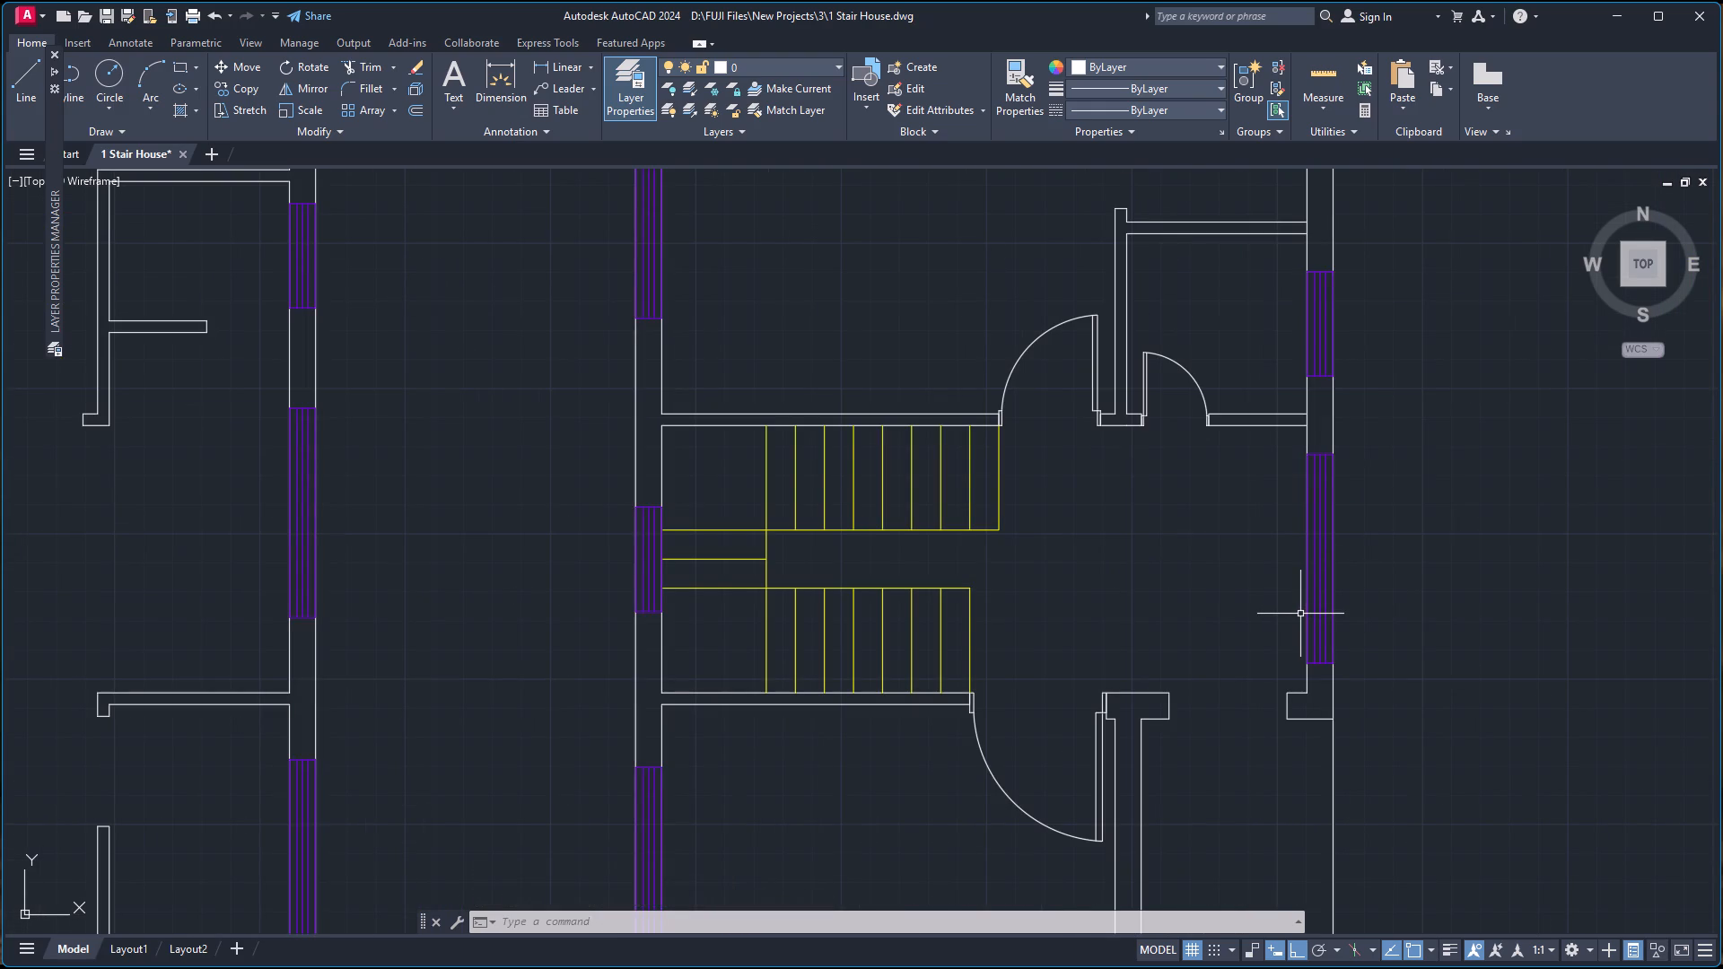
left_click(1104, 762)
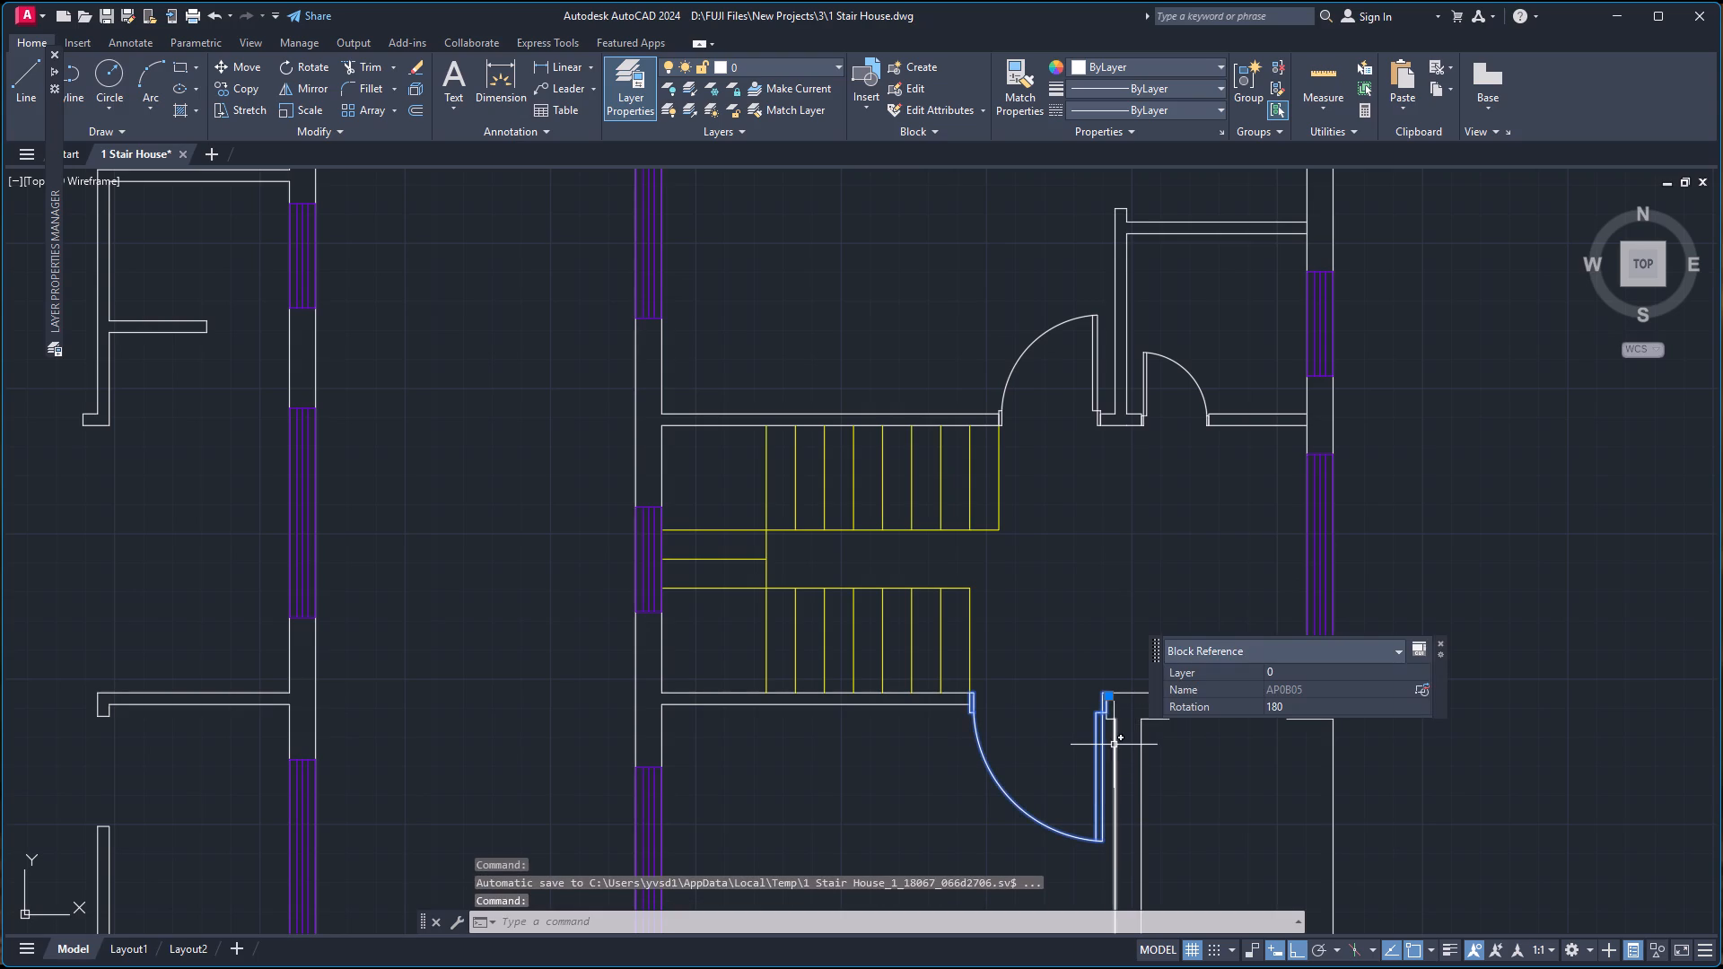
type("MI")
key("Return")
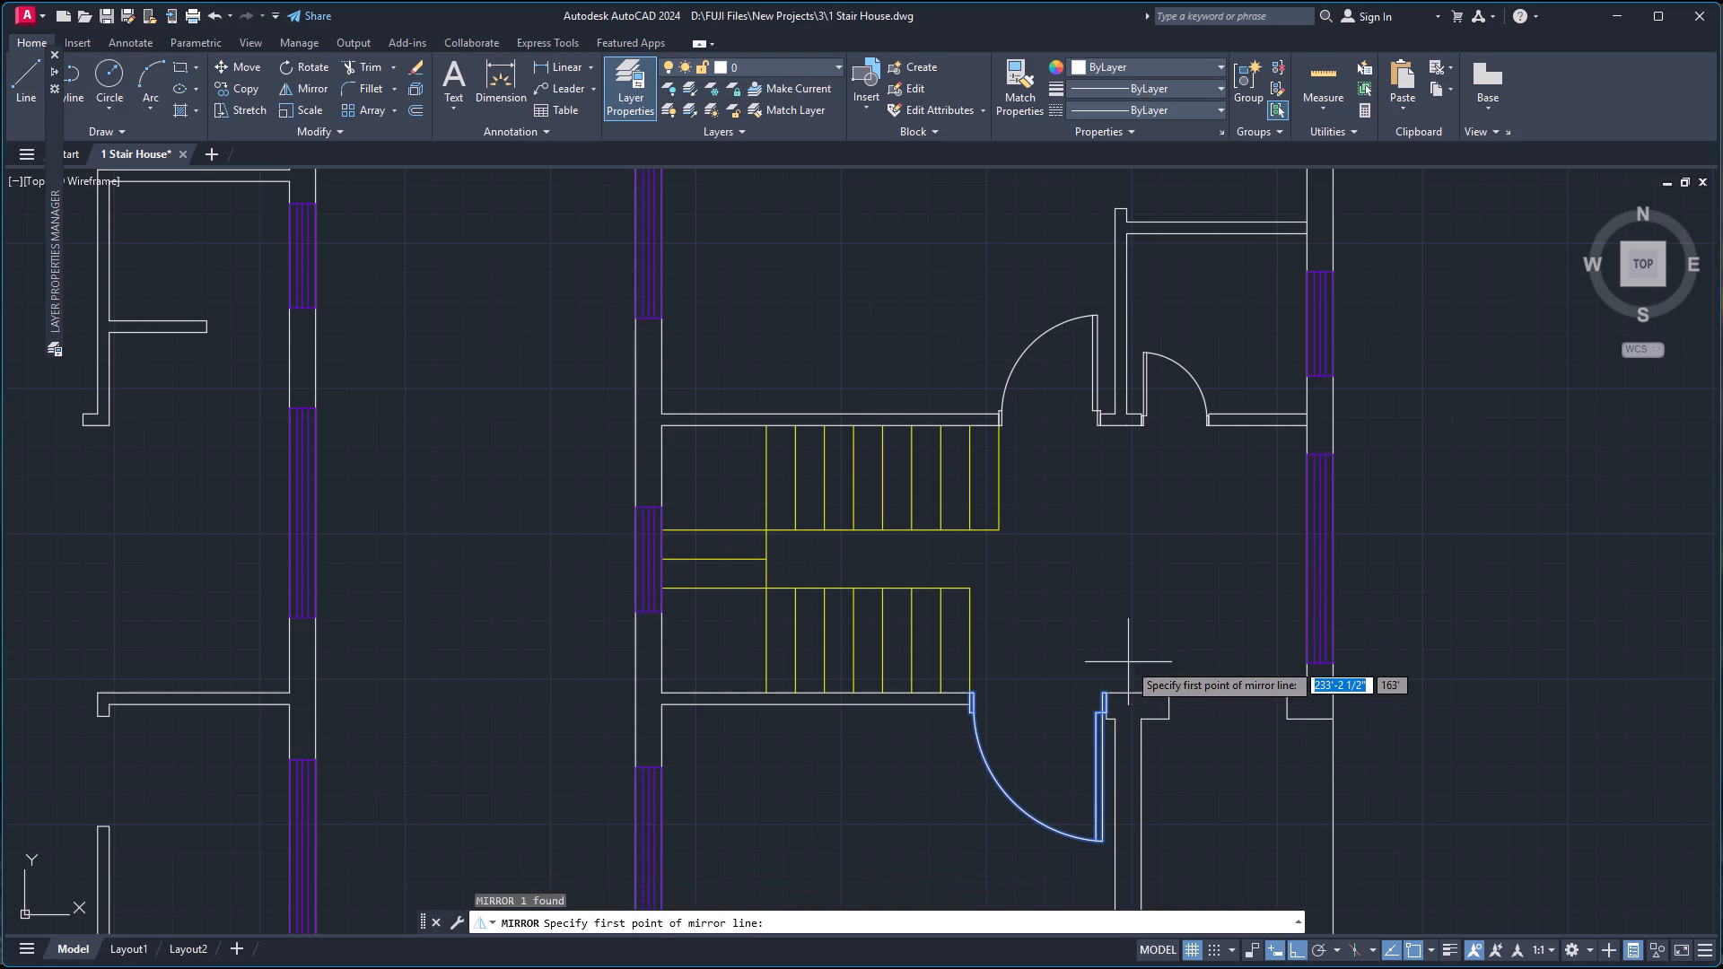
left_click(1128, 662)
left_click(1054, 655)
left_click_drag(1095, 726, 1054, 655)
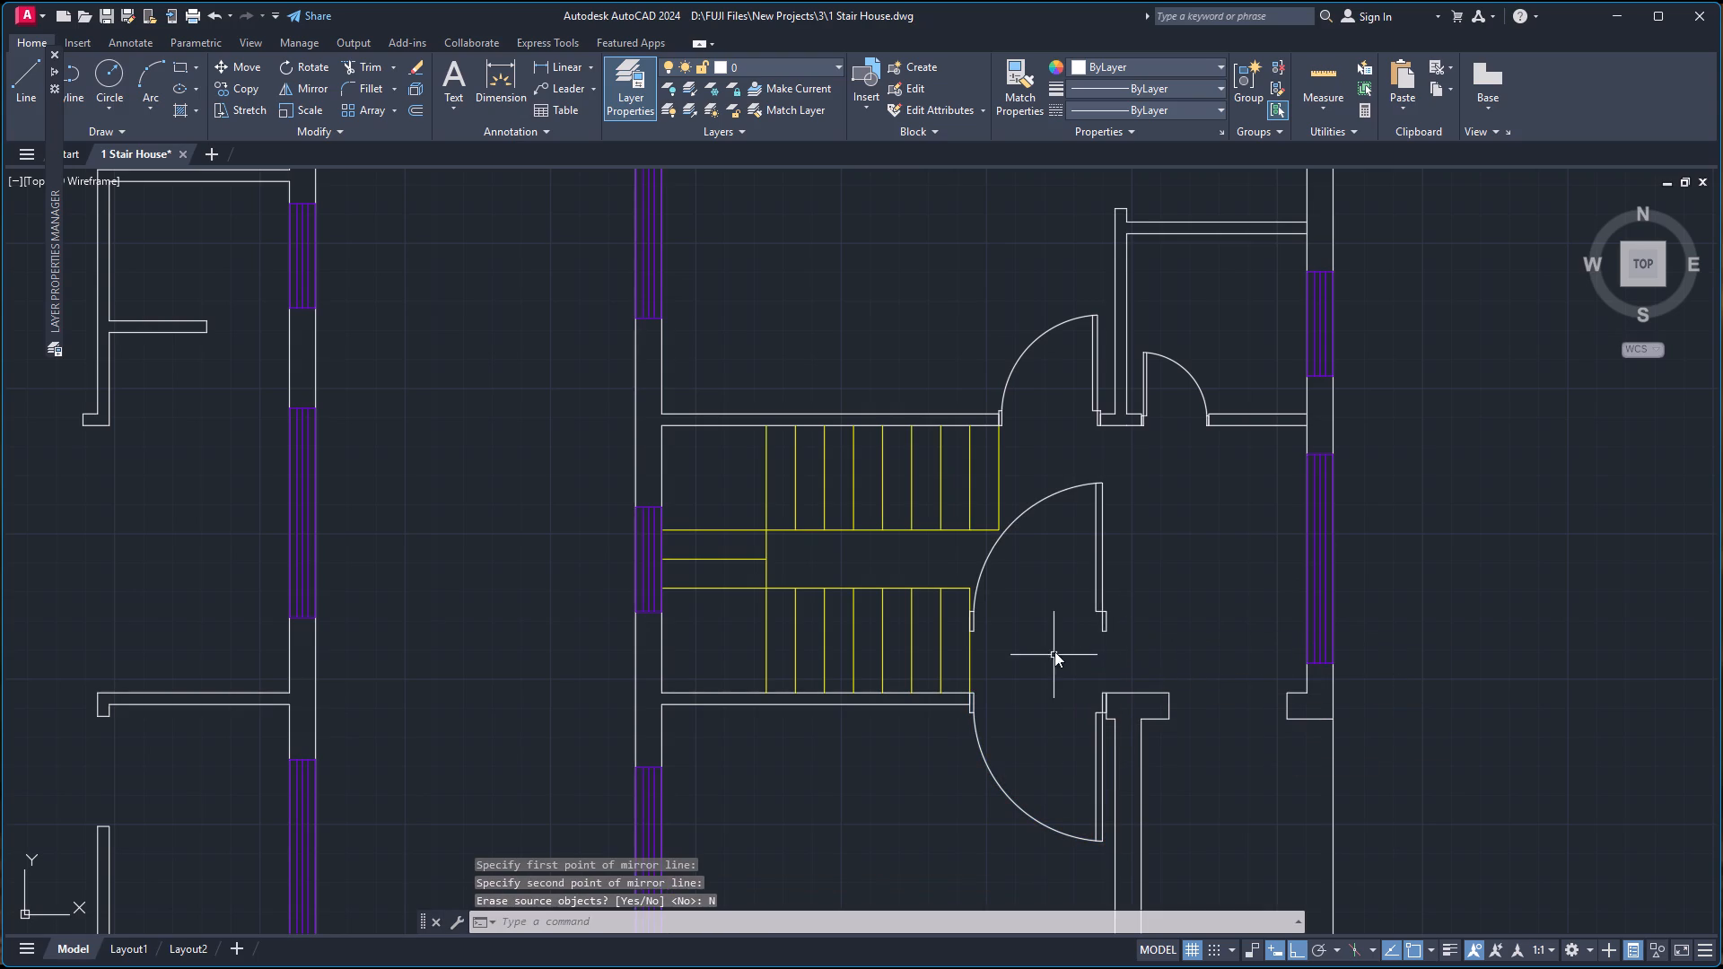
Align the mirrored door to the opening between the east wall stub and the T-shaped wall at their lower corners, hinged at the east stub and scaled to fit.
left_click(1098, 603)
type("AL")
key("Return")
scroll(1098, 603, "up", 4)
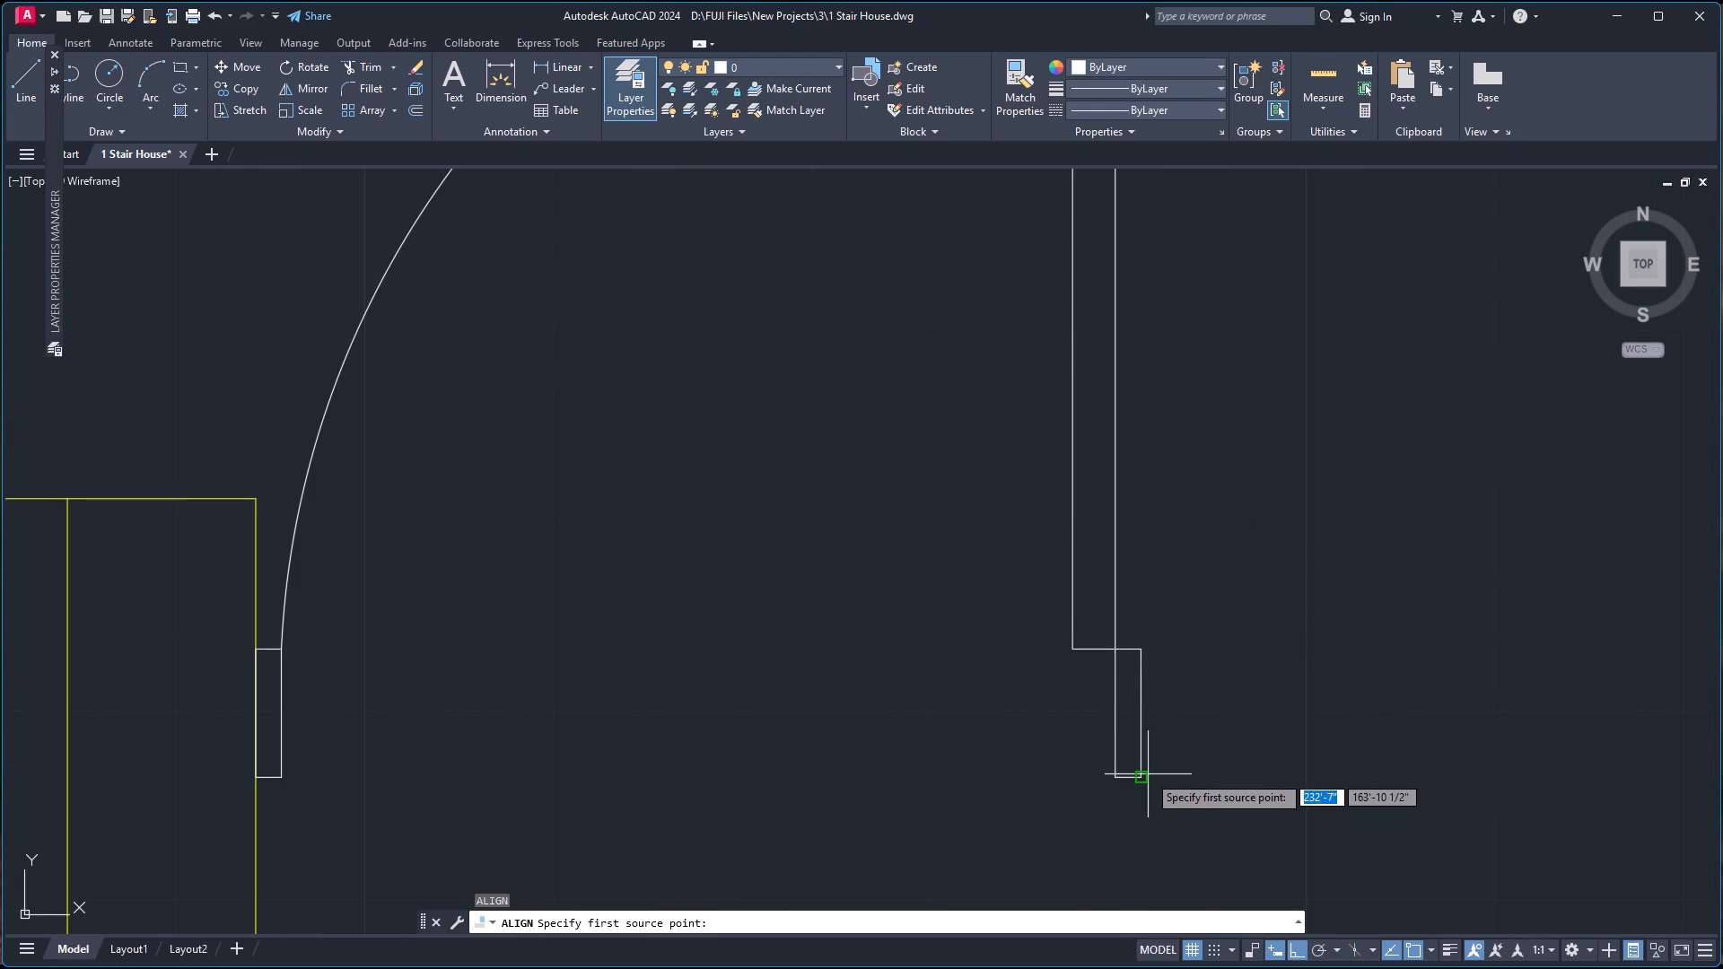
left_click(1141, 778)
scroll(1178, 722, "down", 5)
scroll(1306, 762, "up", 2)
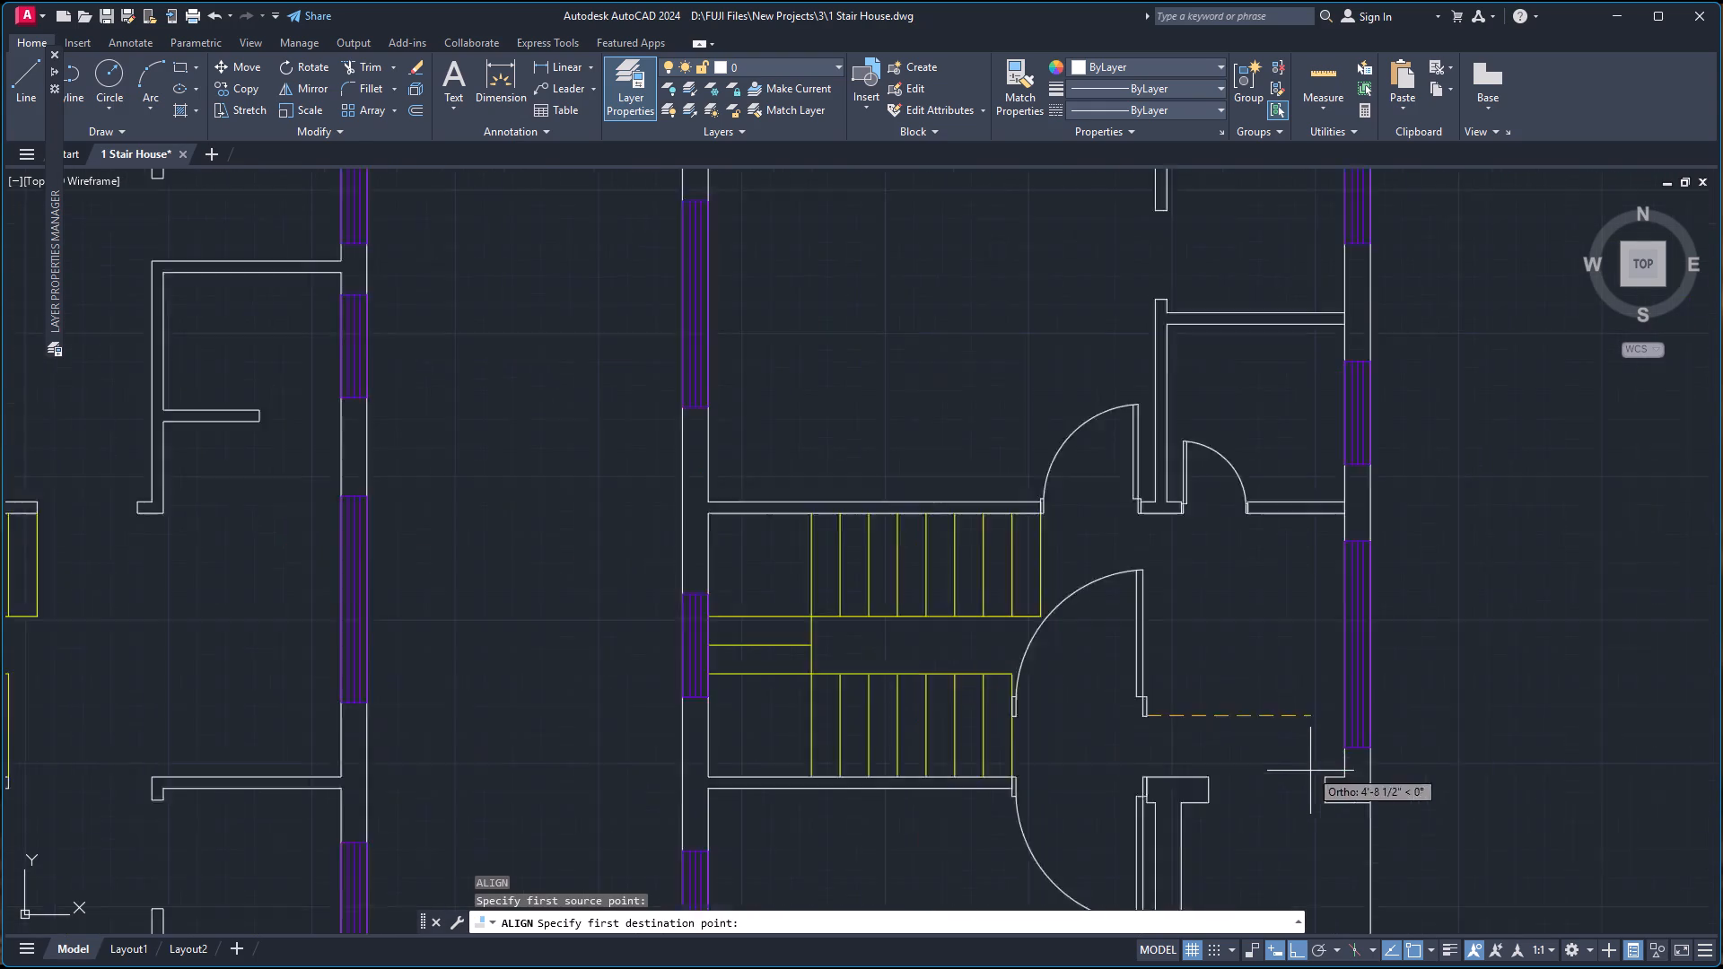
scroll(1311, 773, "up", 1)
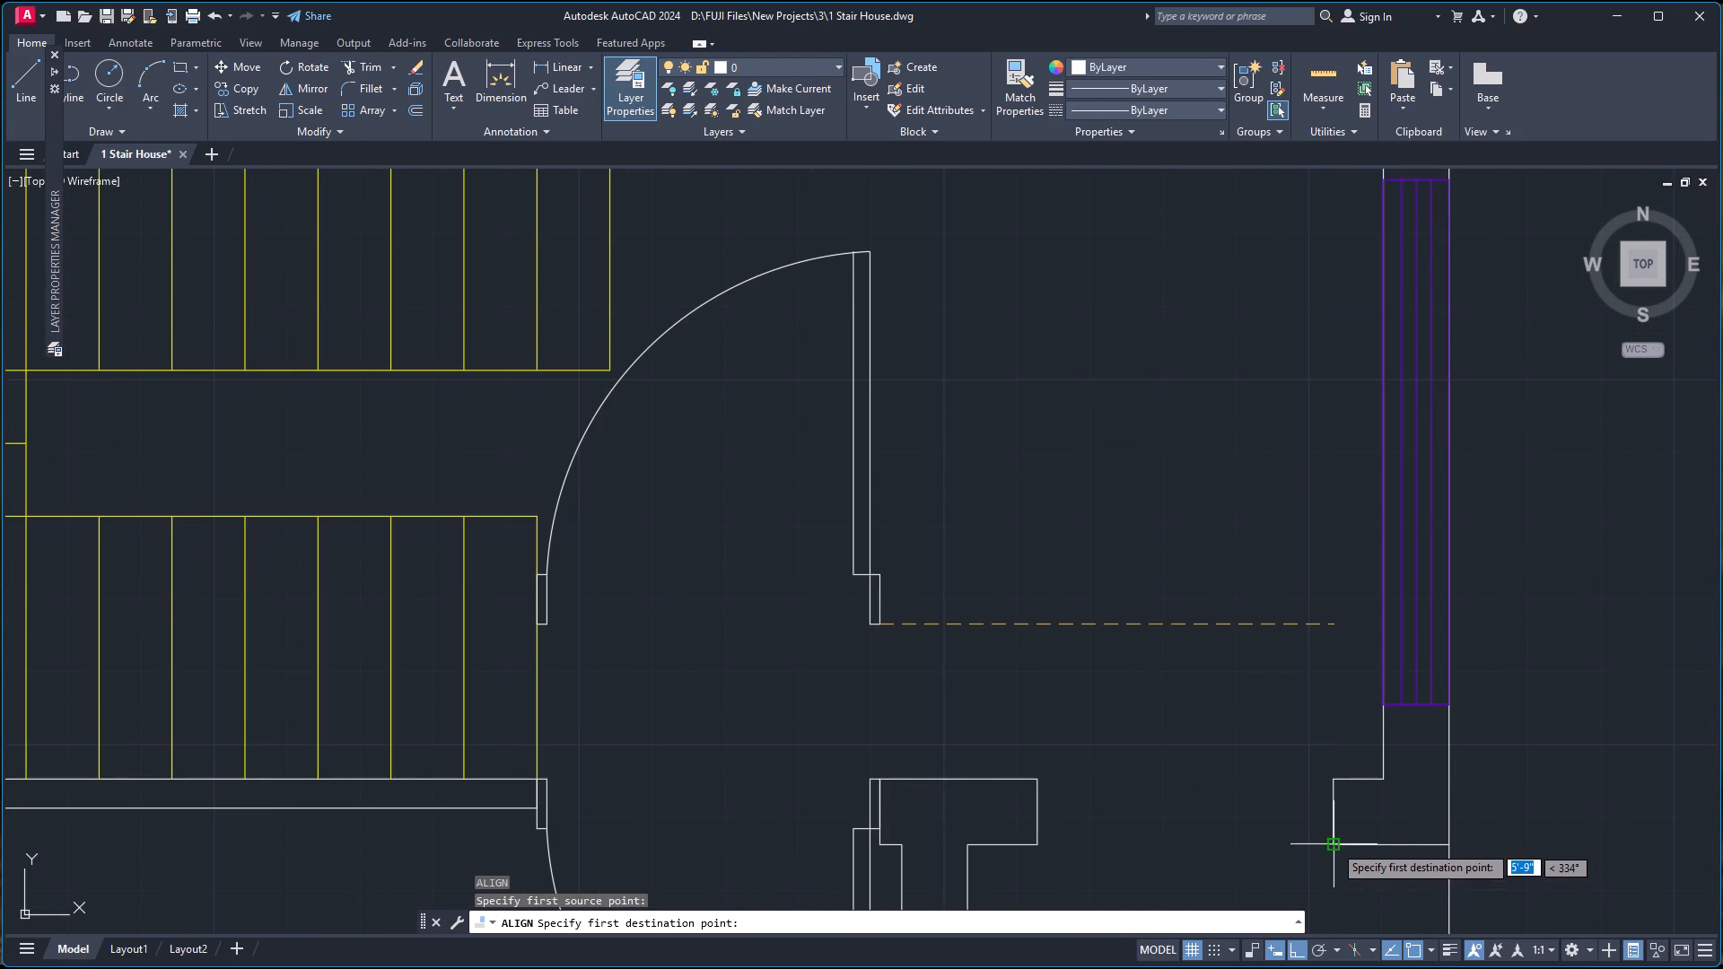
left_click(1334, 842)
scroll(527, 635, "up", 2)
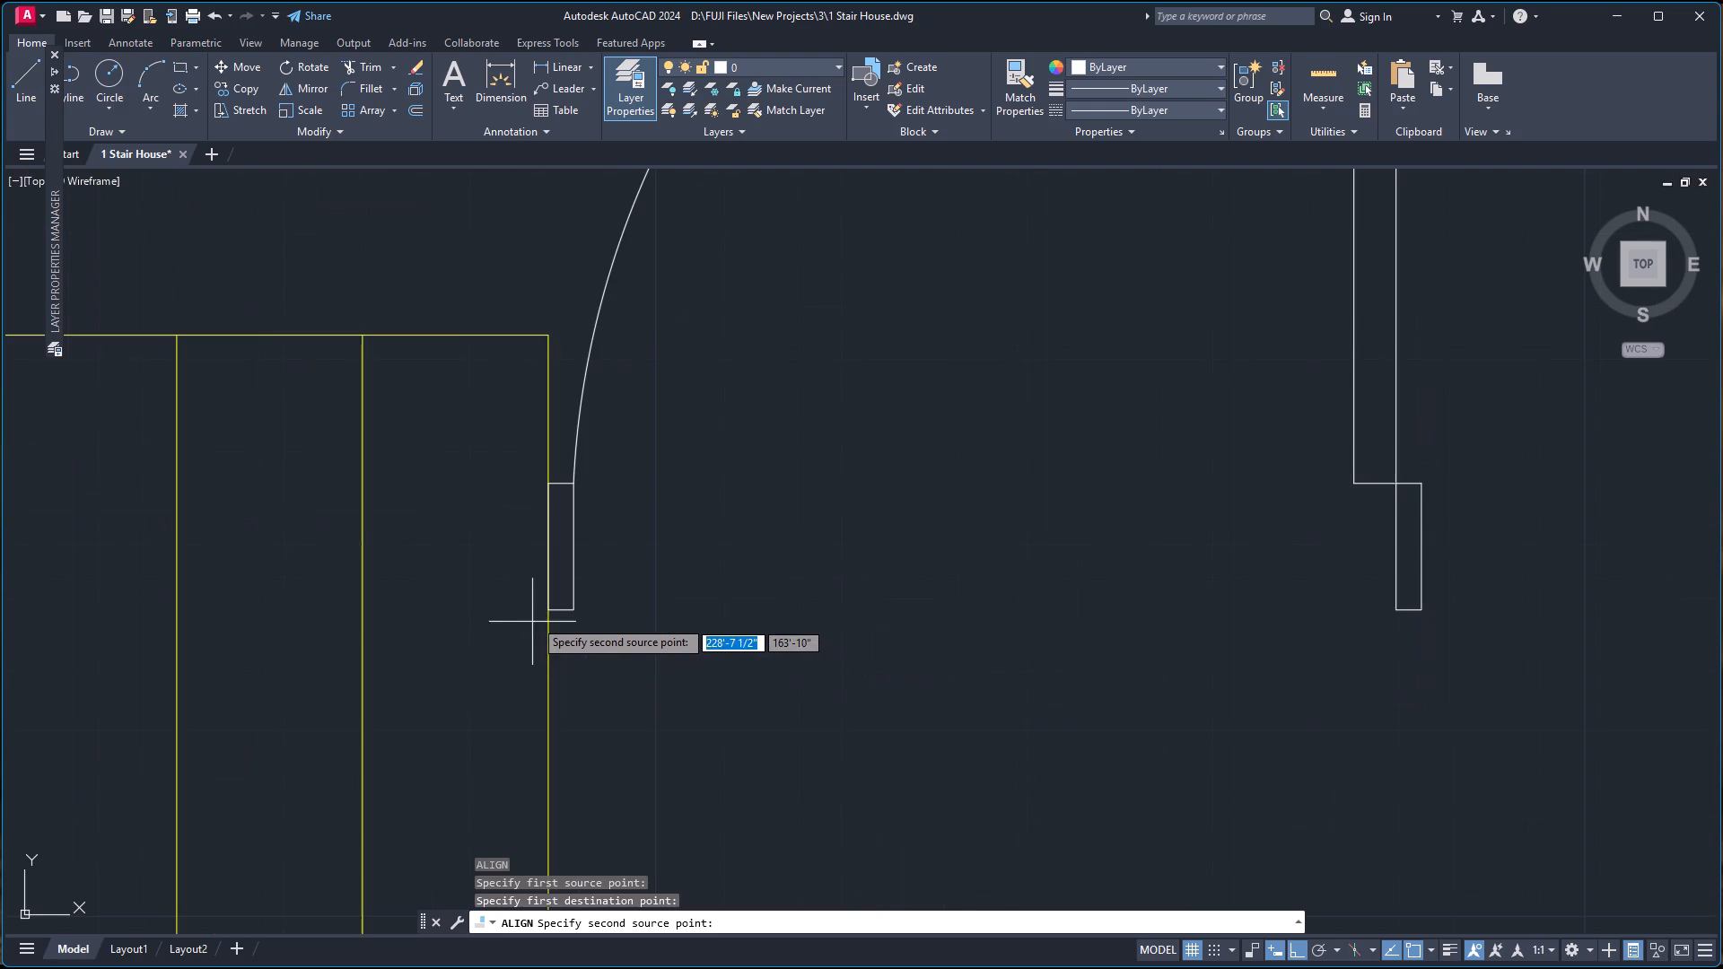
left_click(545, 607)
scroll(963, 591, "down", 4)
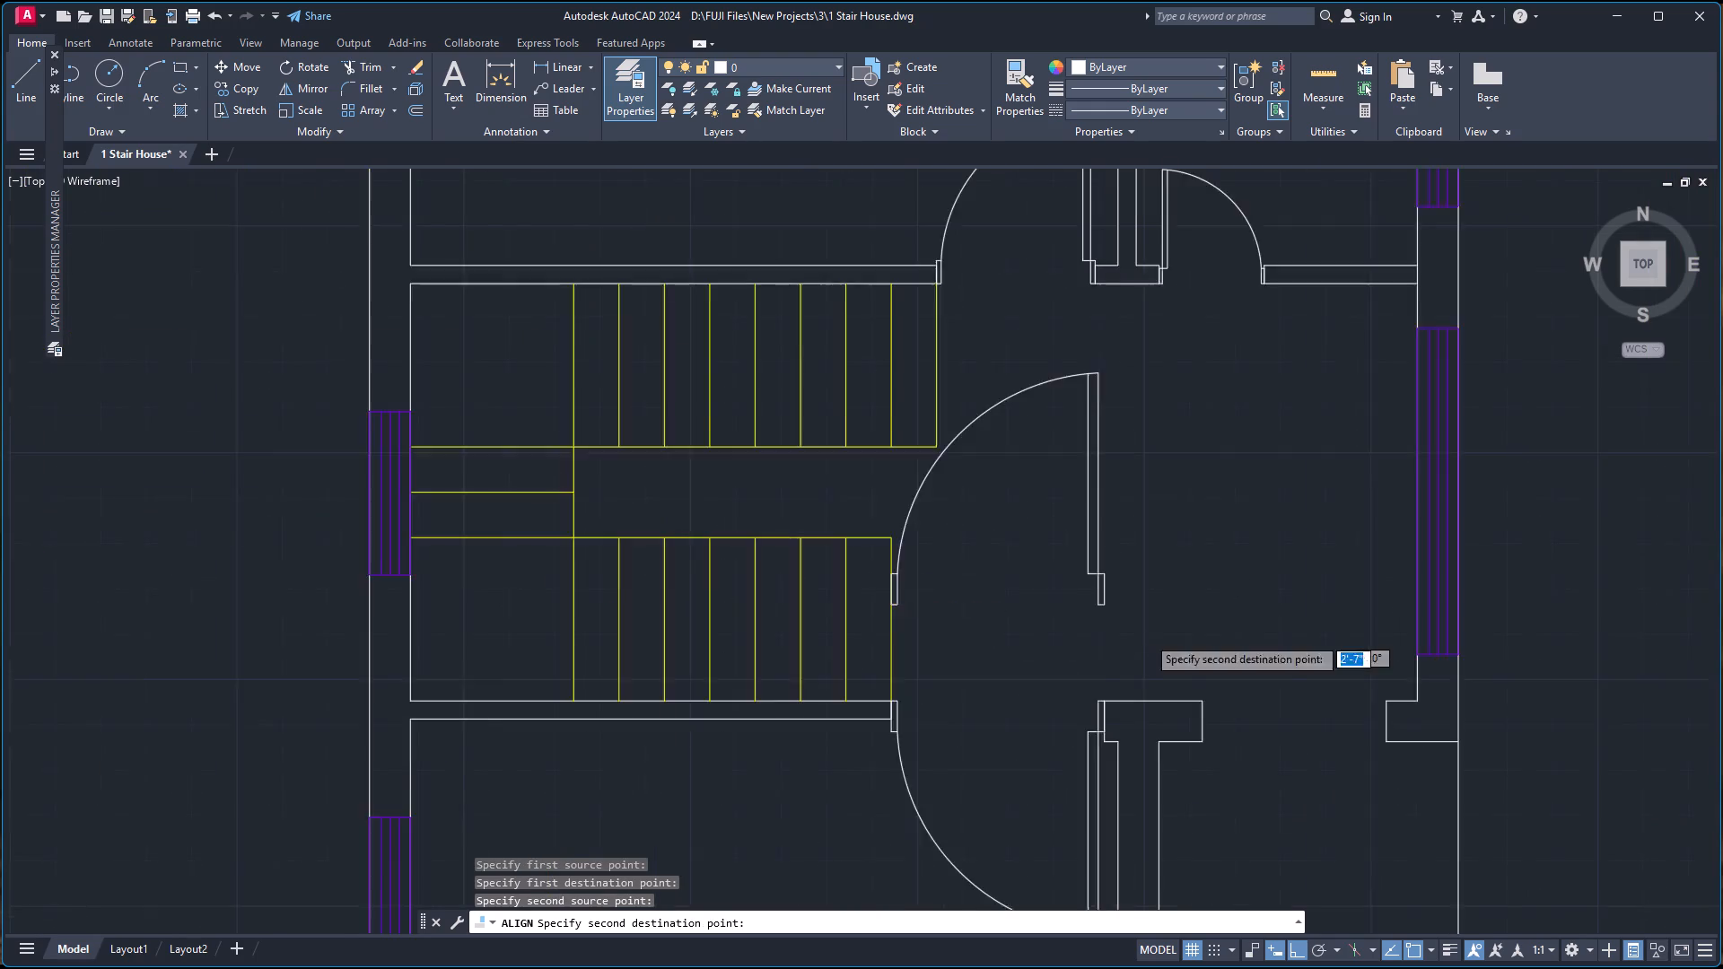
scroll(1192, 689, "up", 2)
left_click(1147, 716)
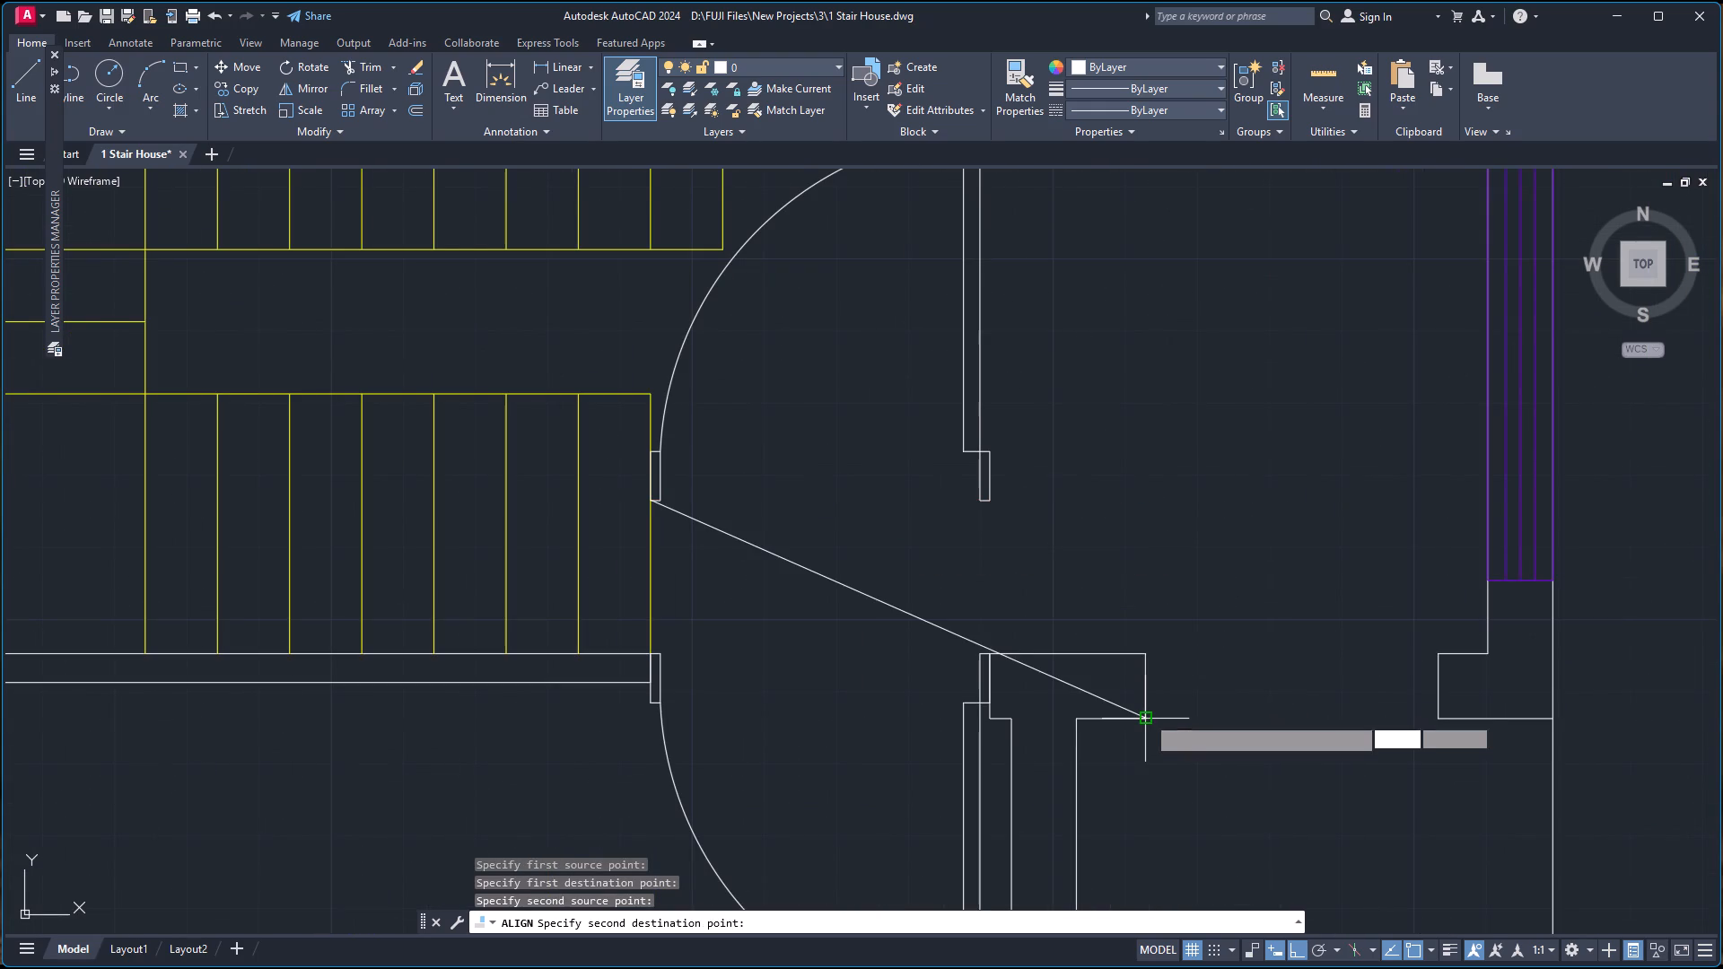
key("Return")
key("Up")
key("Return")
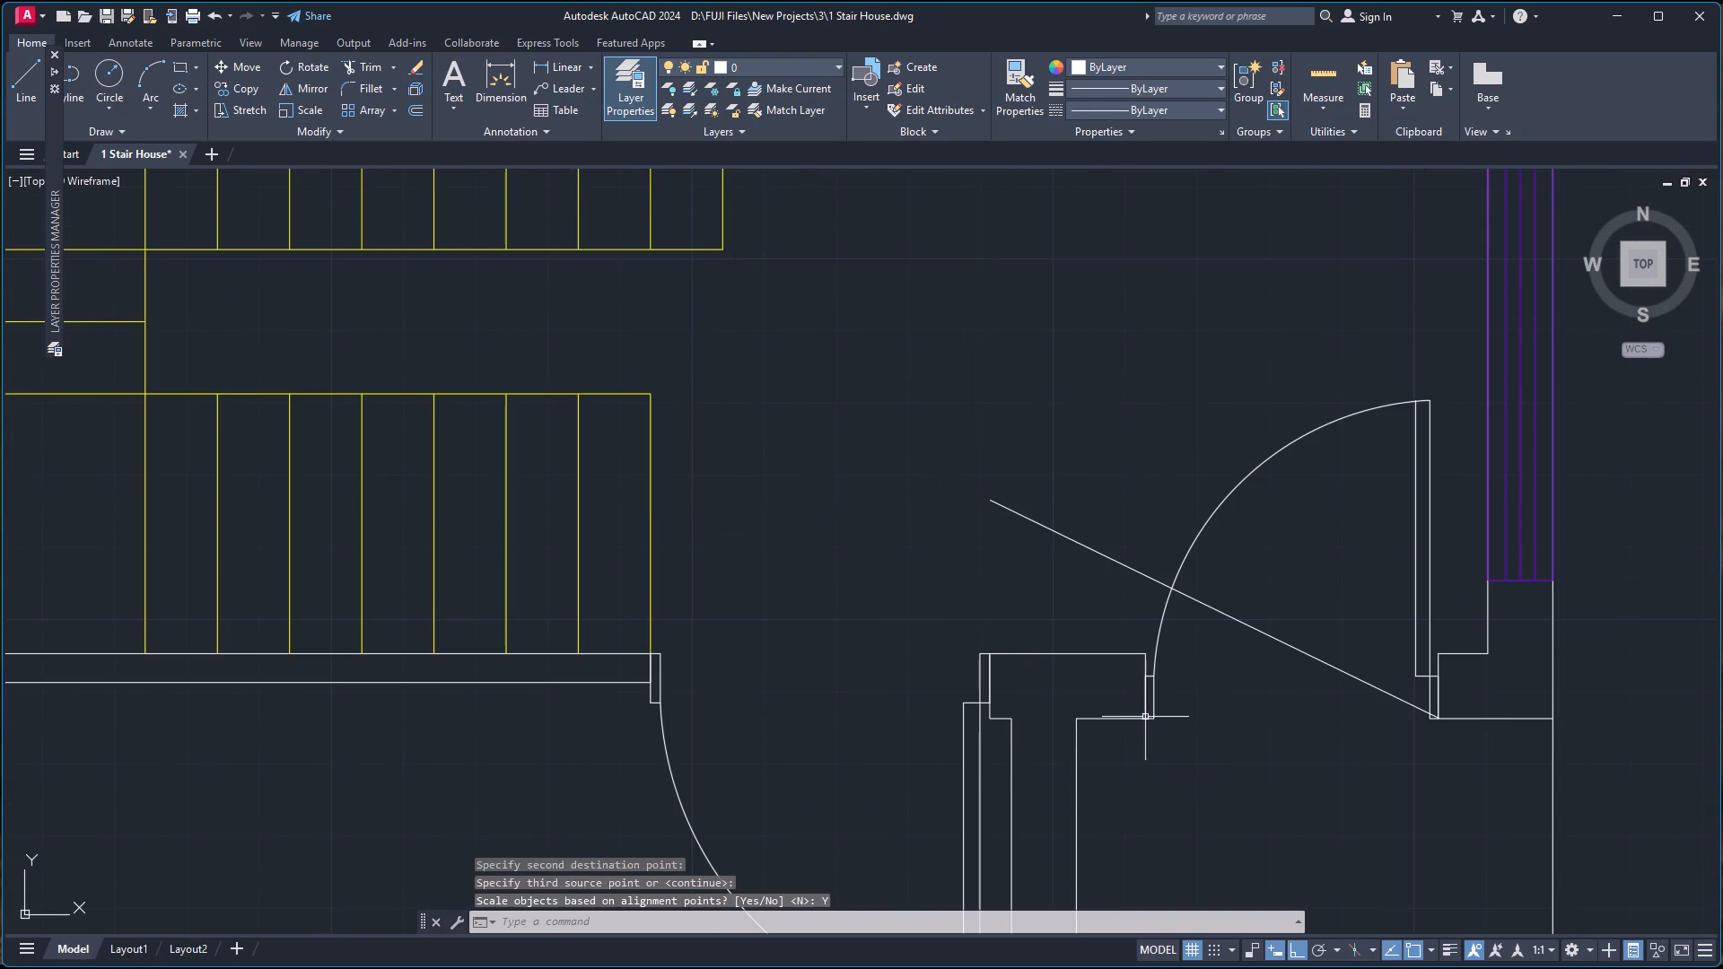
Copy the door at the upper stair wall's opening straight up to a free spot inside the north room.
scroll(1362, 599, "down", 2)
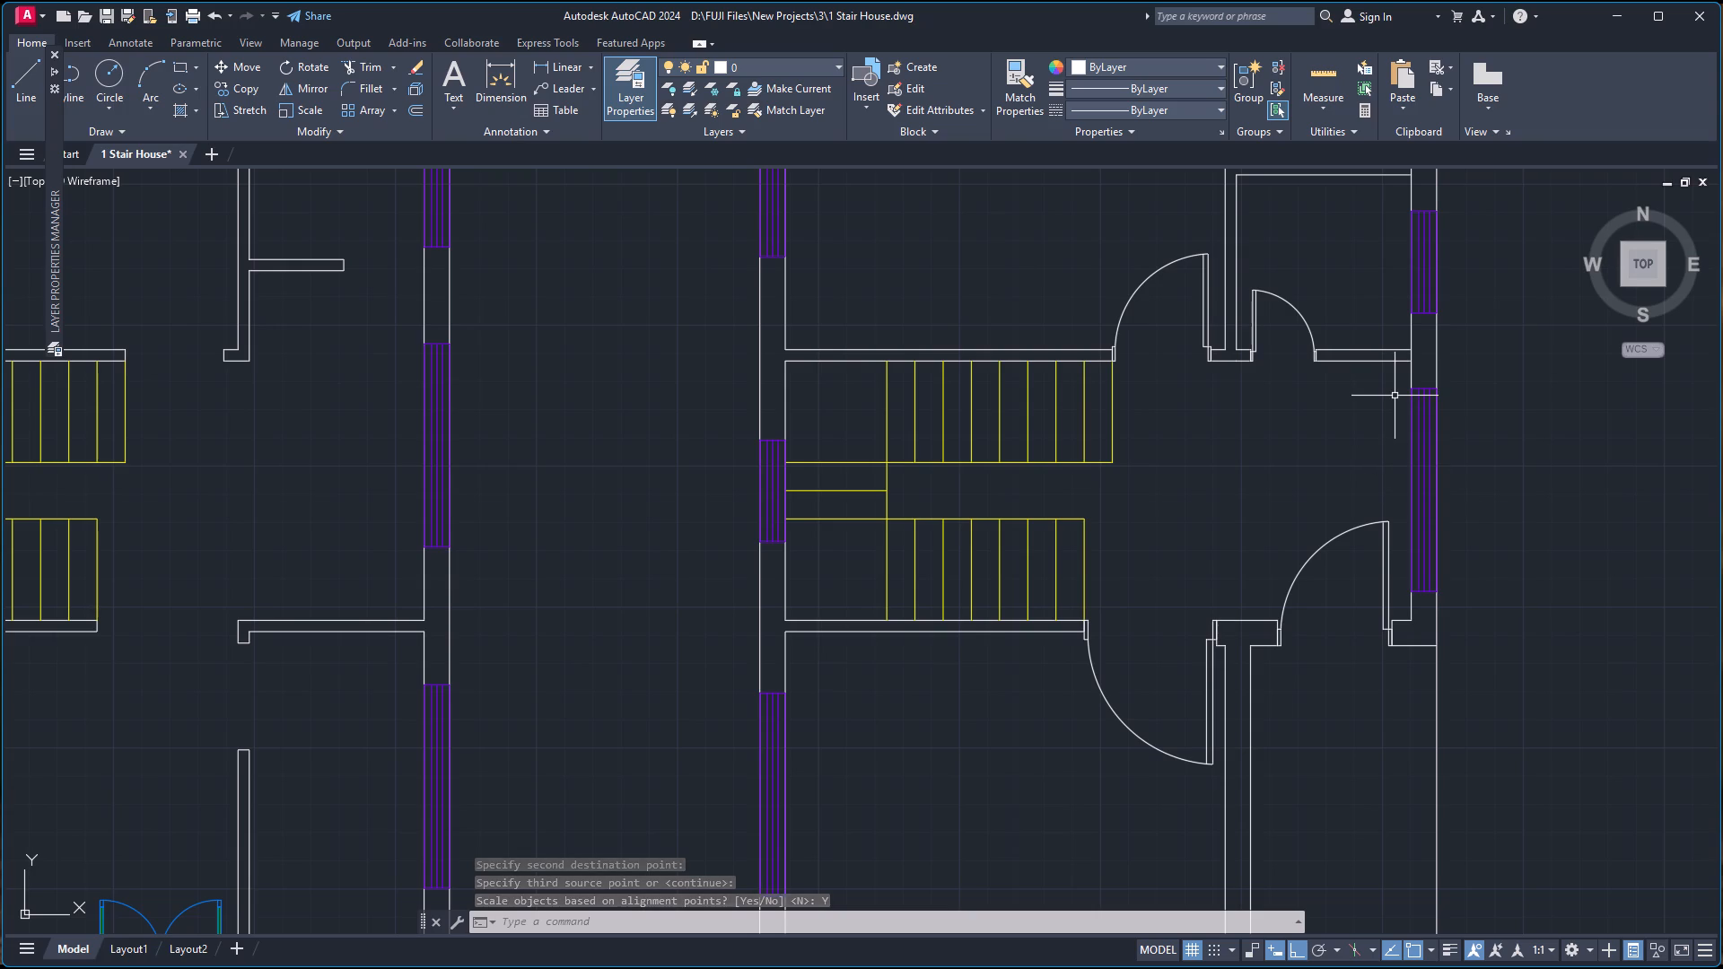
scroll(1369, 323, "down", 2)
scroll(1343, 223, "up", 2)
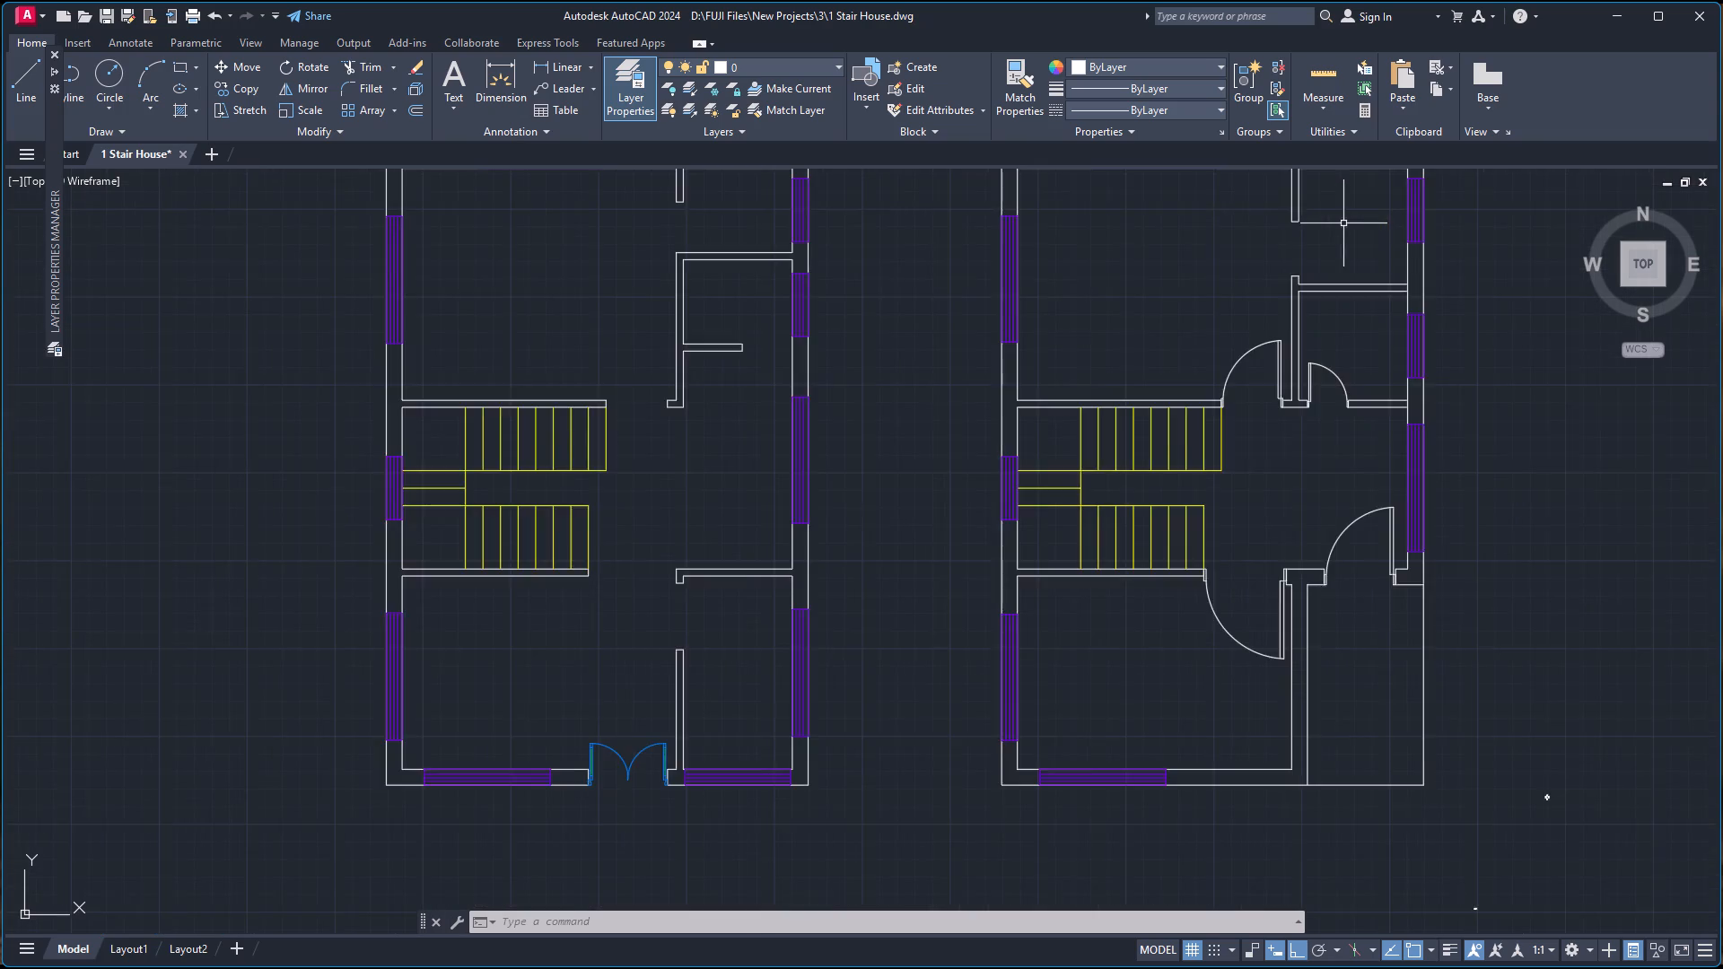
left_click(1238, 438)
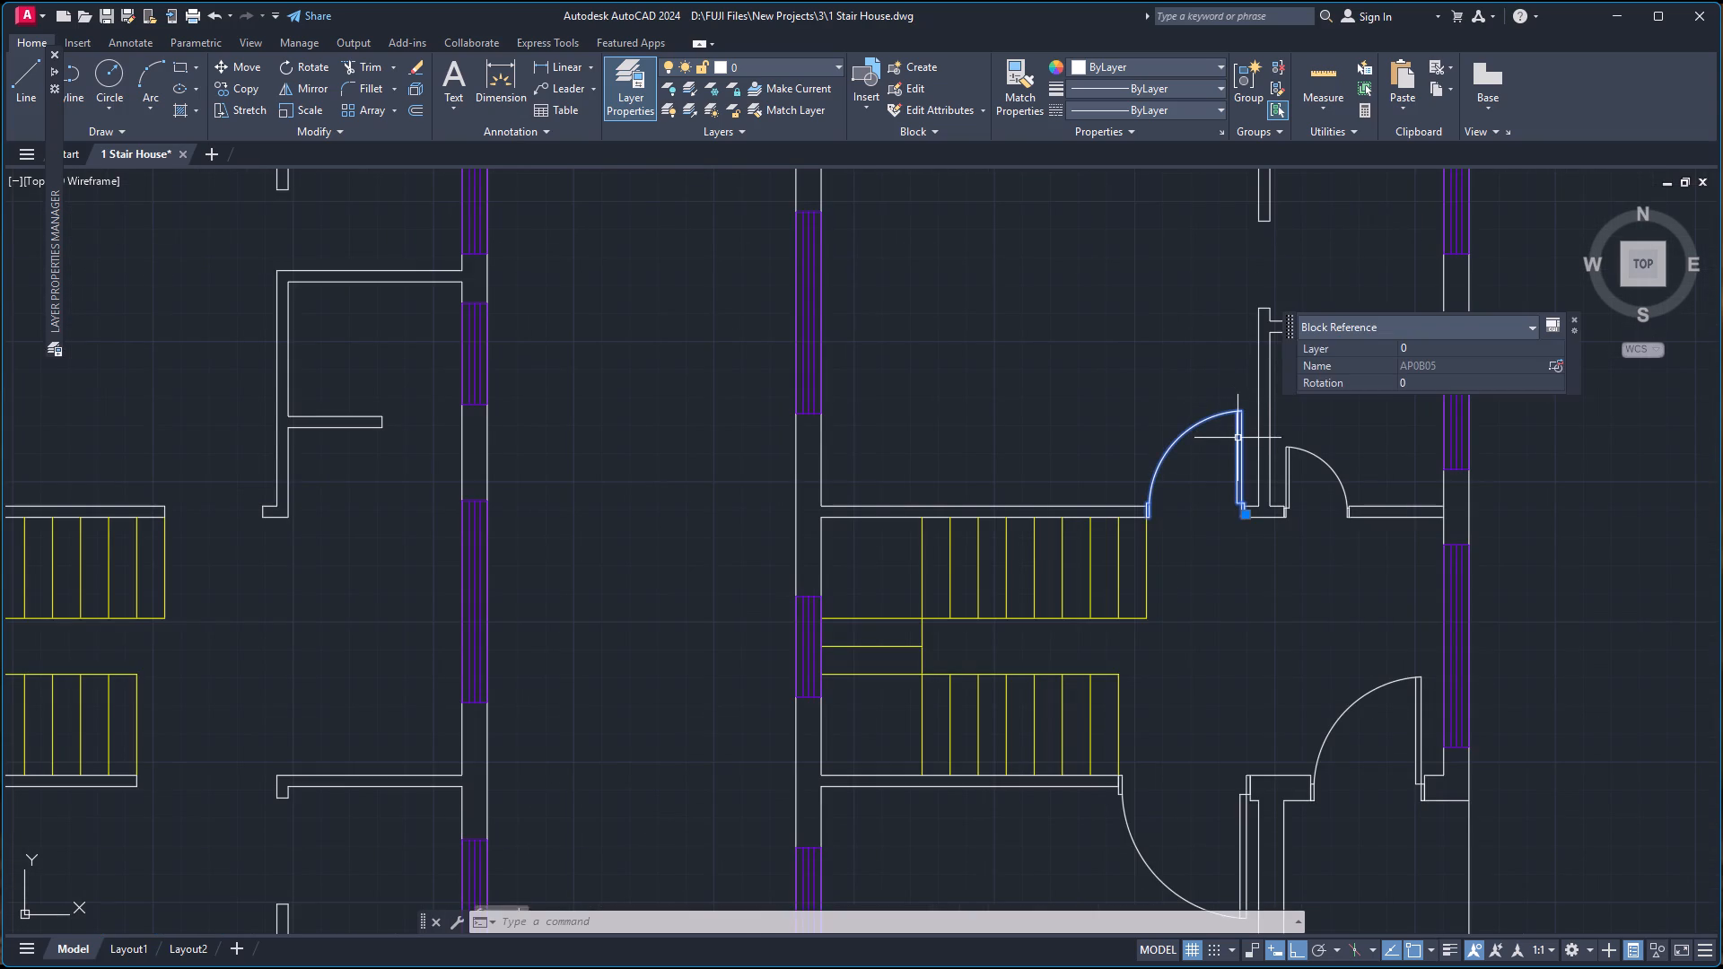
type("CO")
key("Return")
left_click(1238, 437)
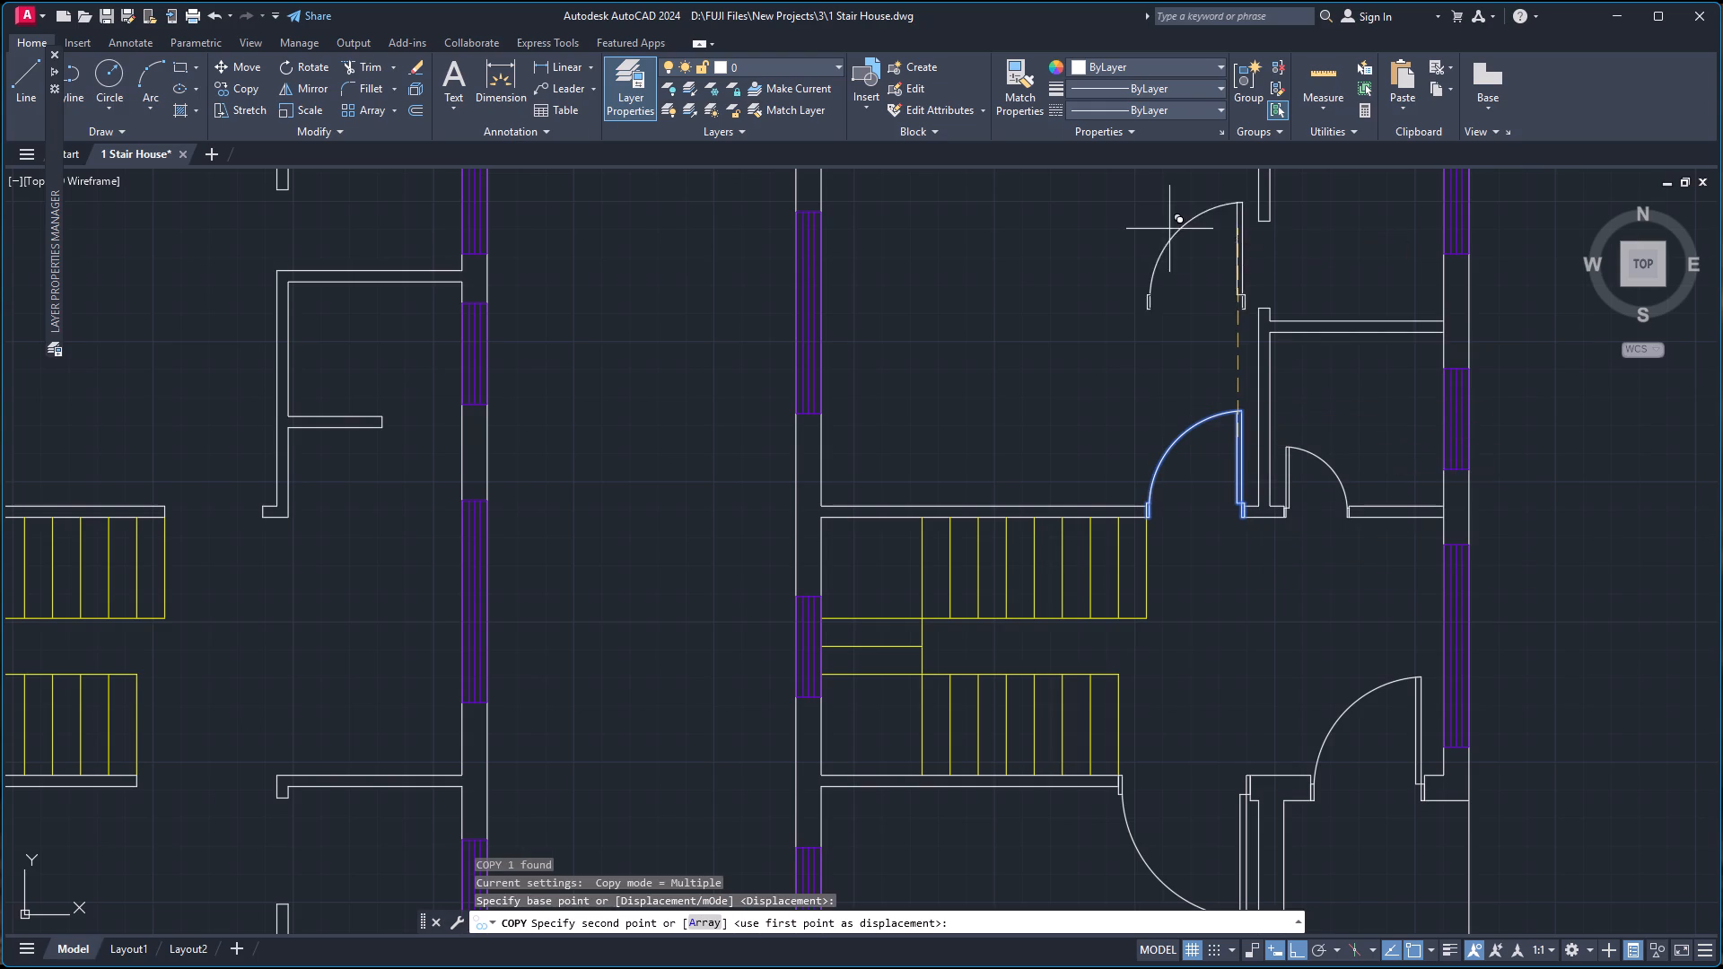
left_click(1110, 243)
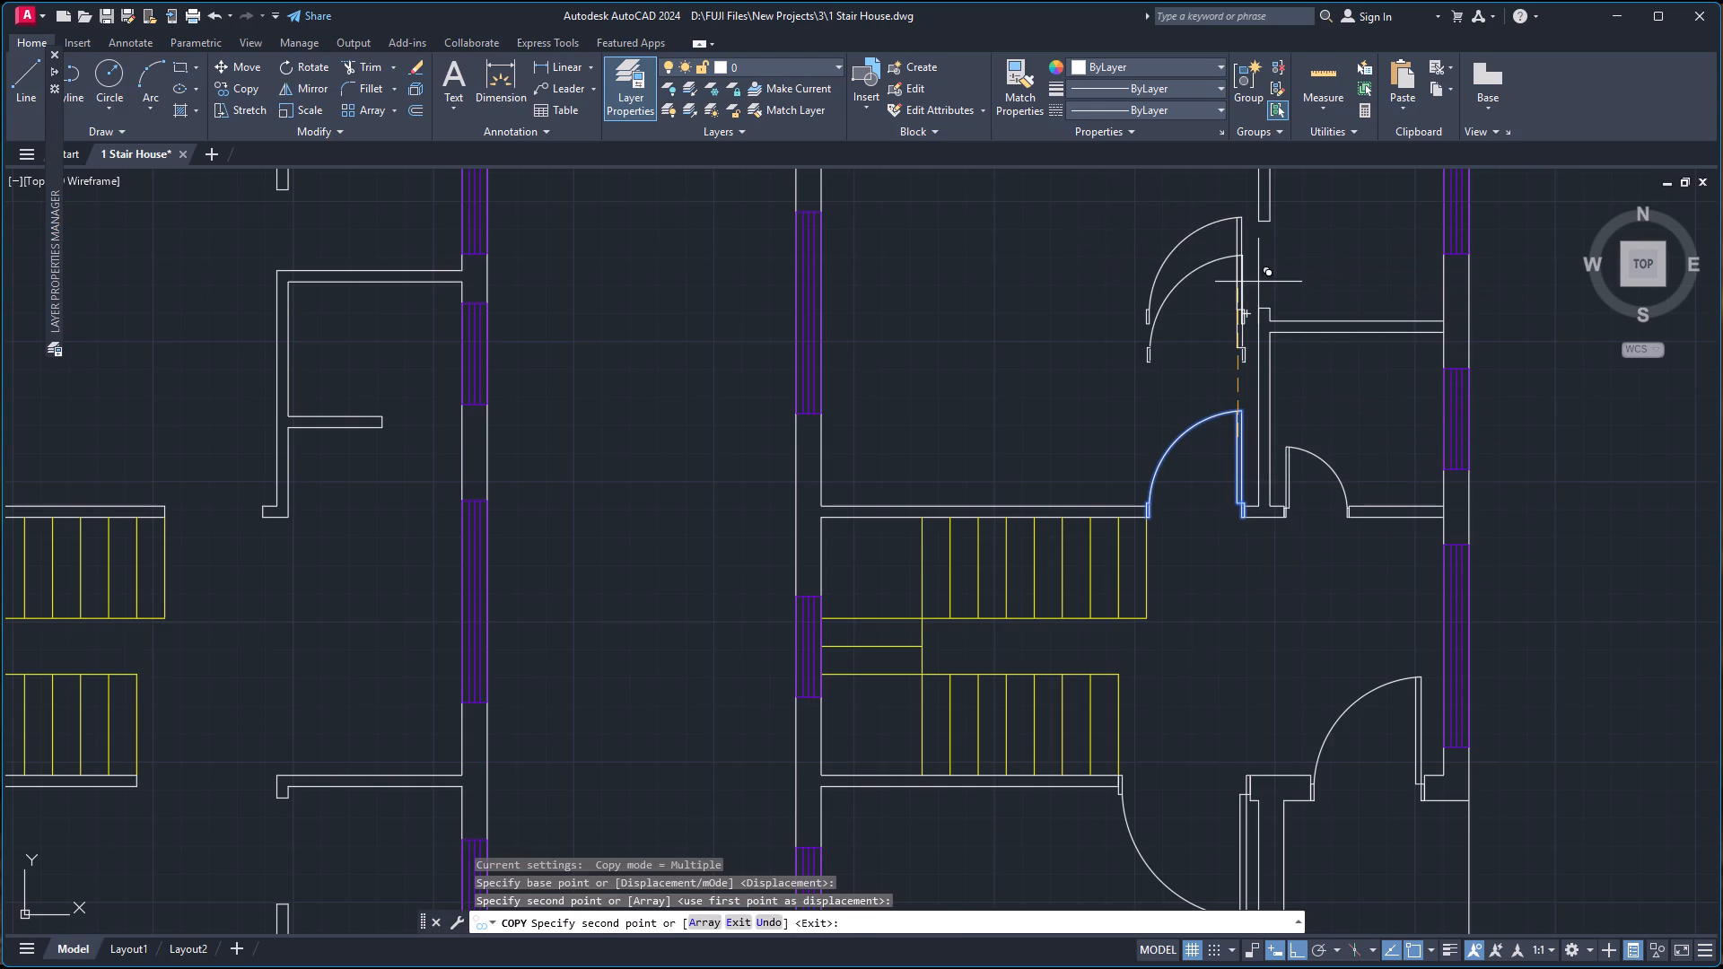
key("Escape")
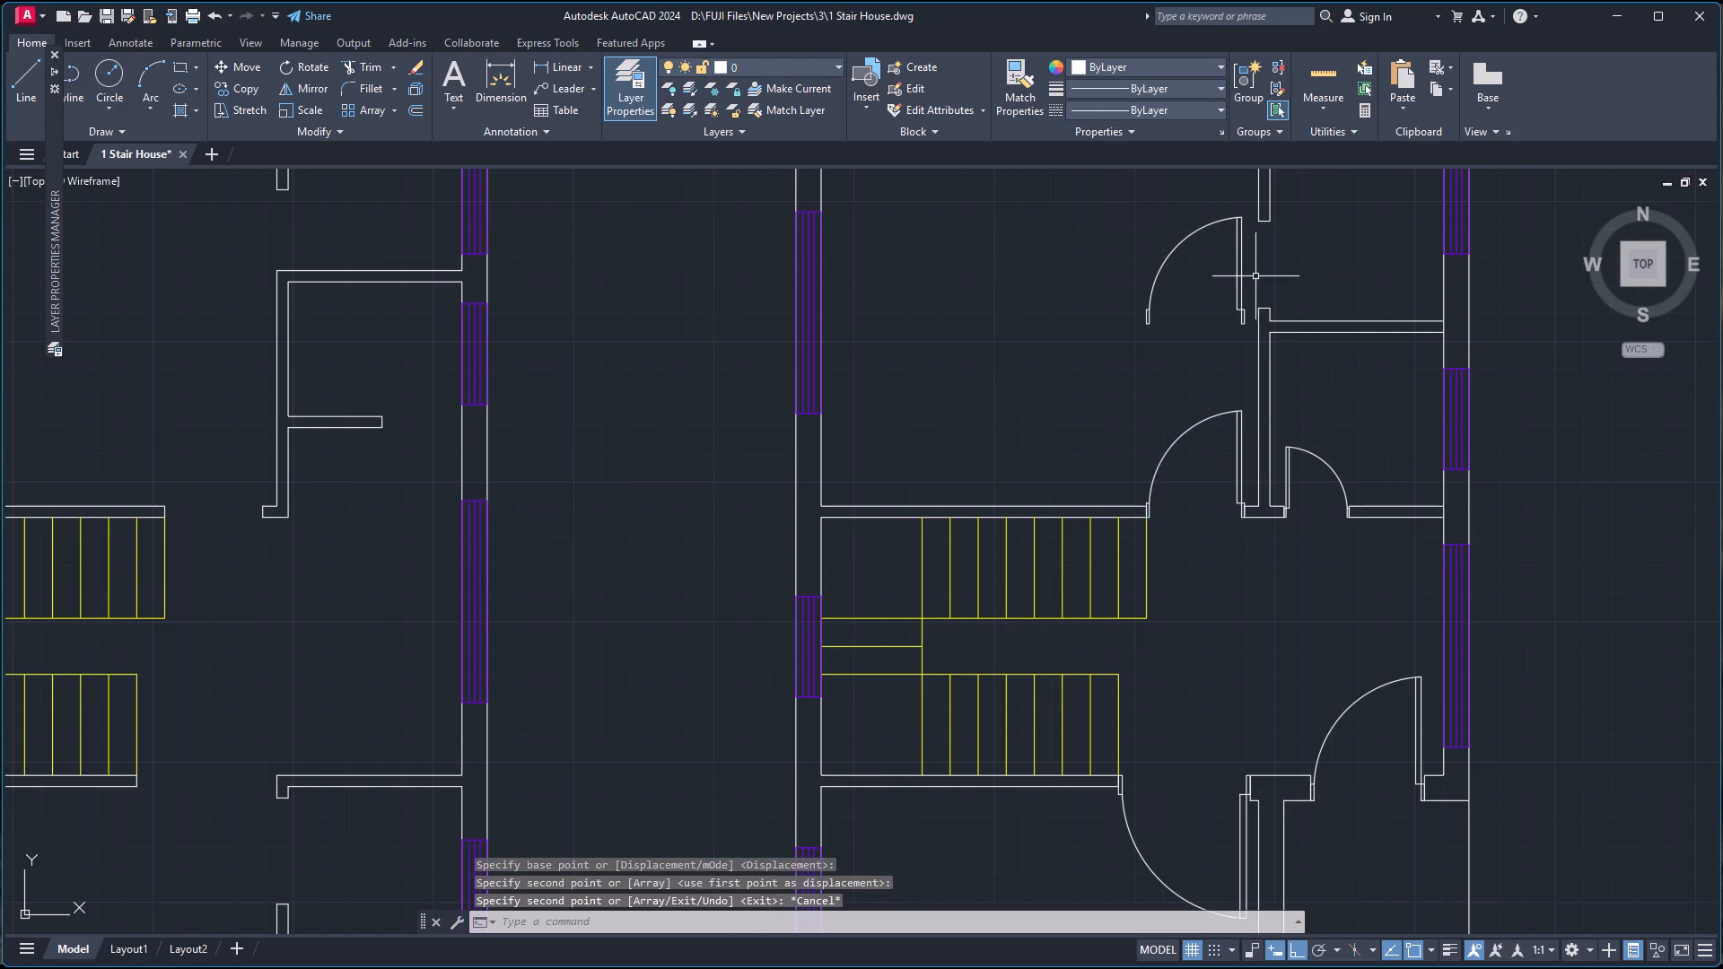
Align the copied door to the opening in the north room's east partition, hinged at the lower wall end's west corner, scaling it to fit.
scroll(1254, 278, "up", 2)
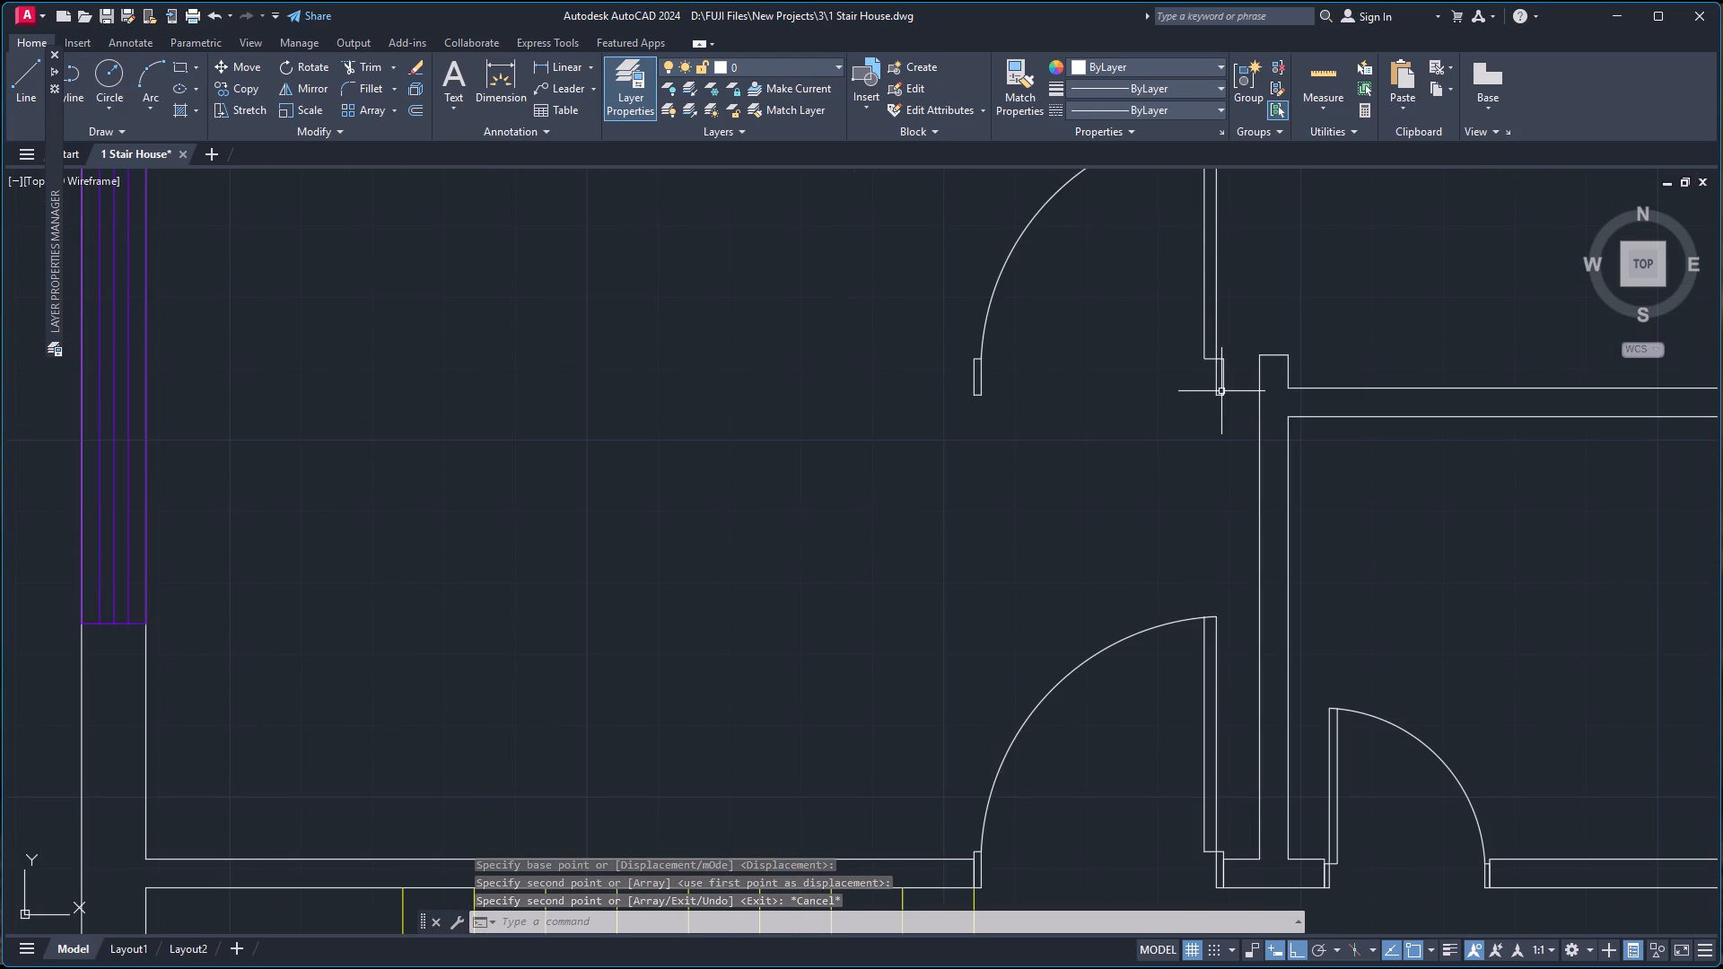
left_click(1221, 392)
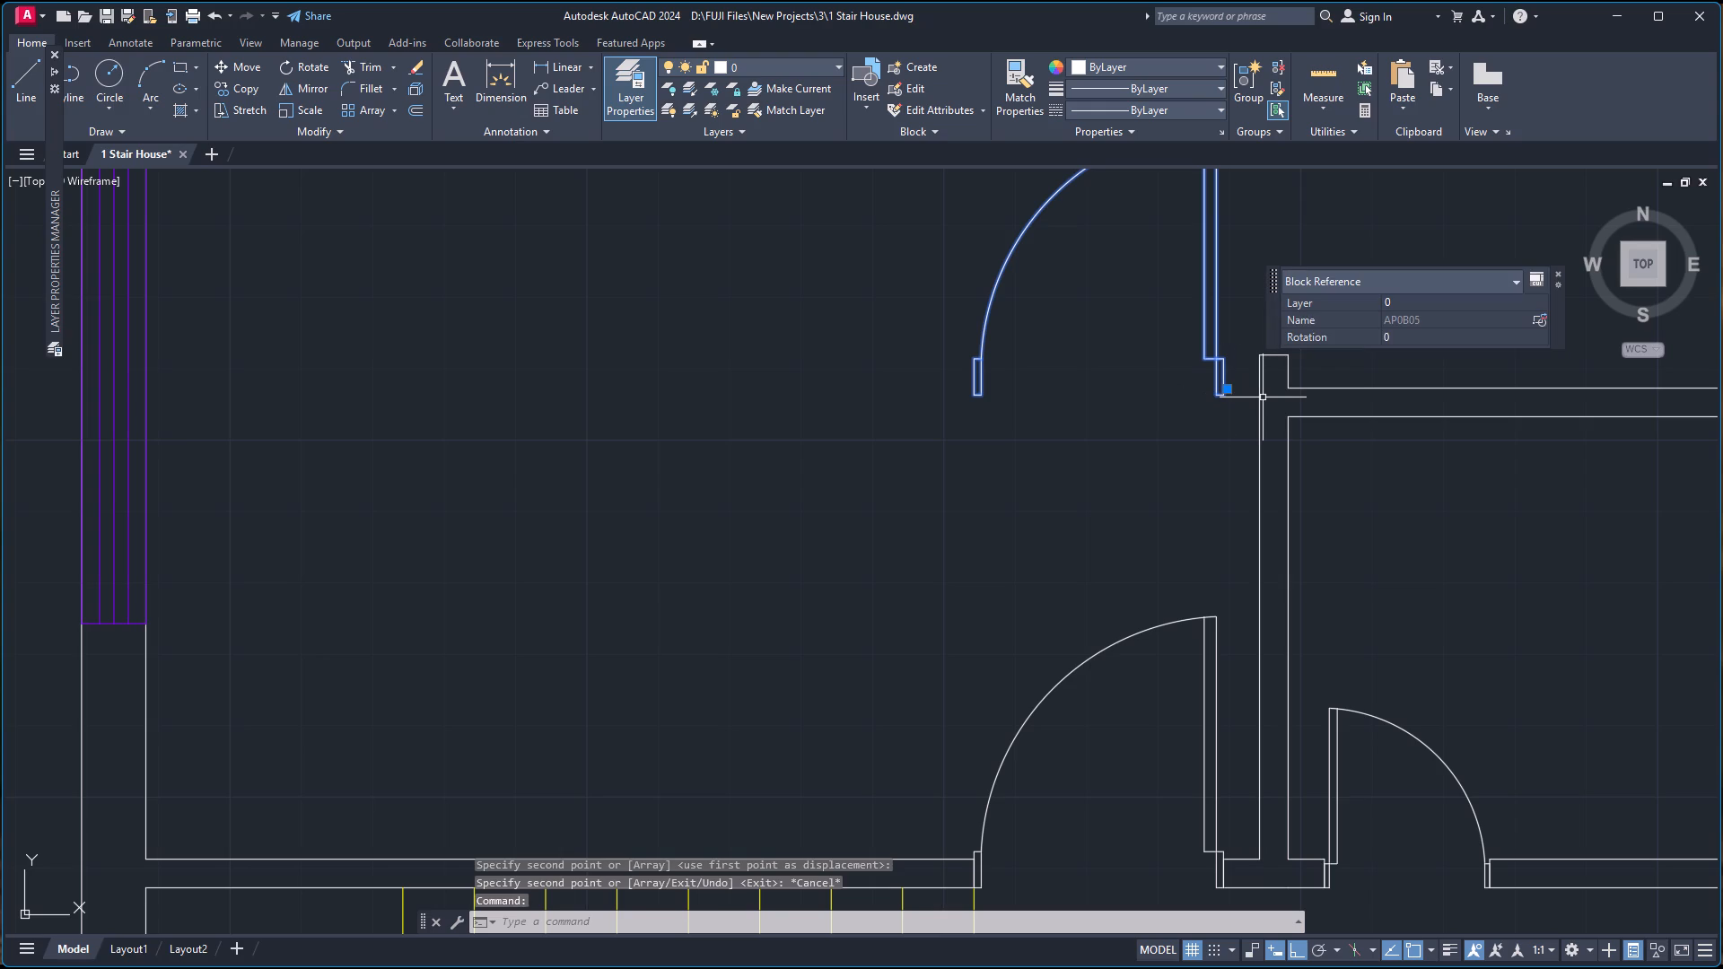
type("AL")
key("Return")
scroll(1261, 389, "up", 1)
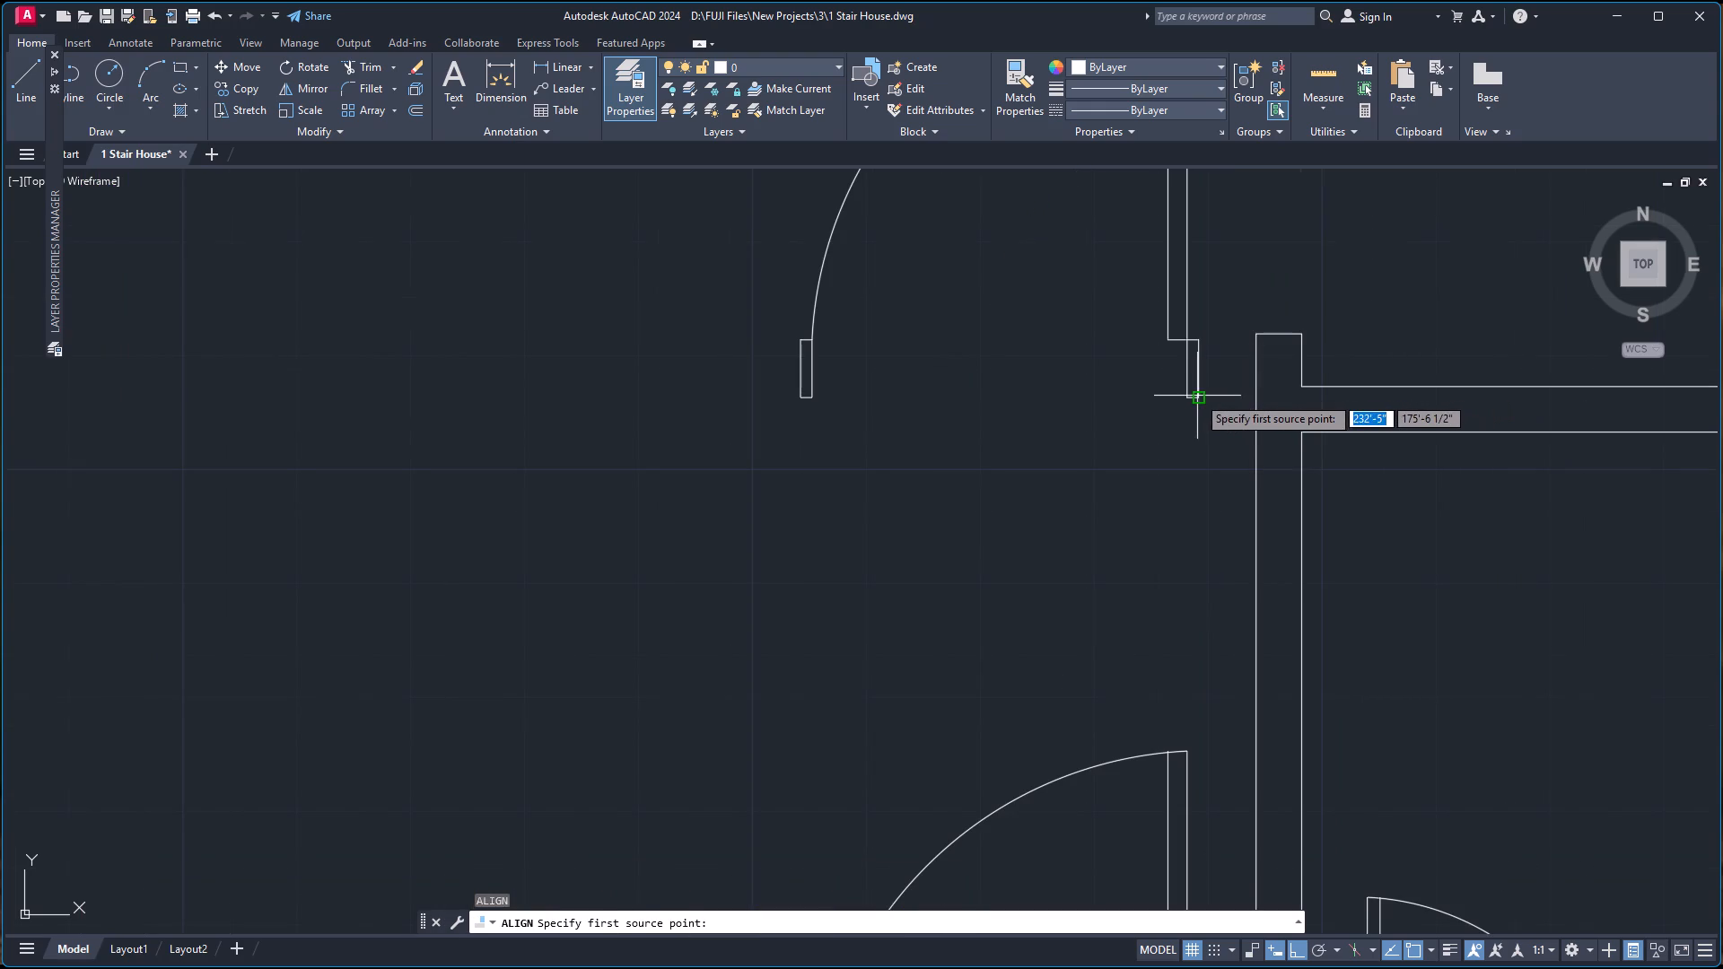
left_click(1197, 399)
left_click(1252, 335)
scroll(1252, 333, "down", 2)
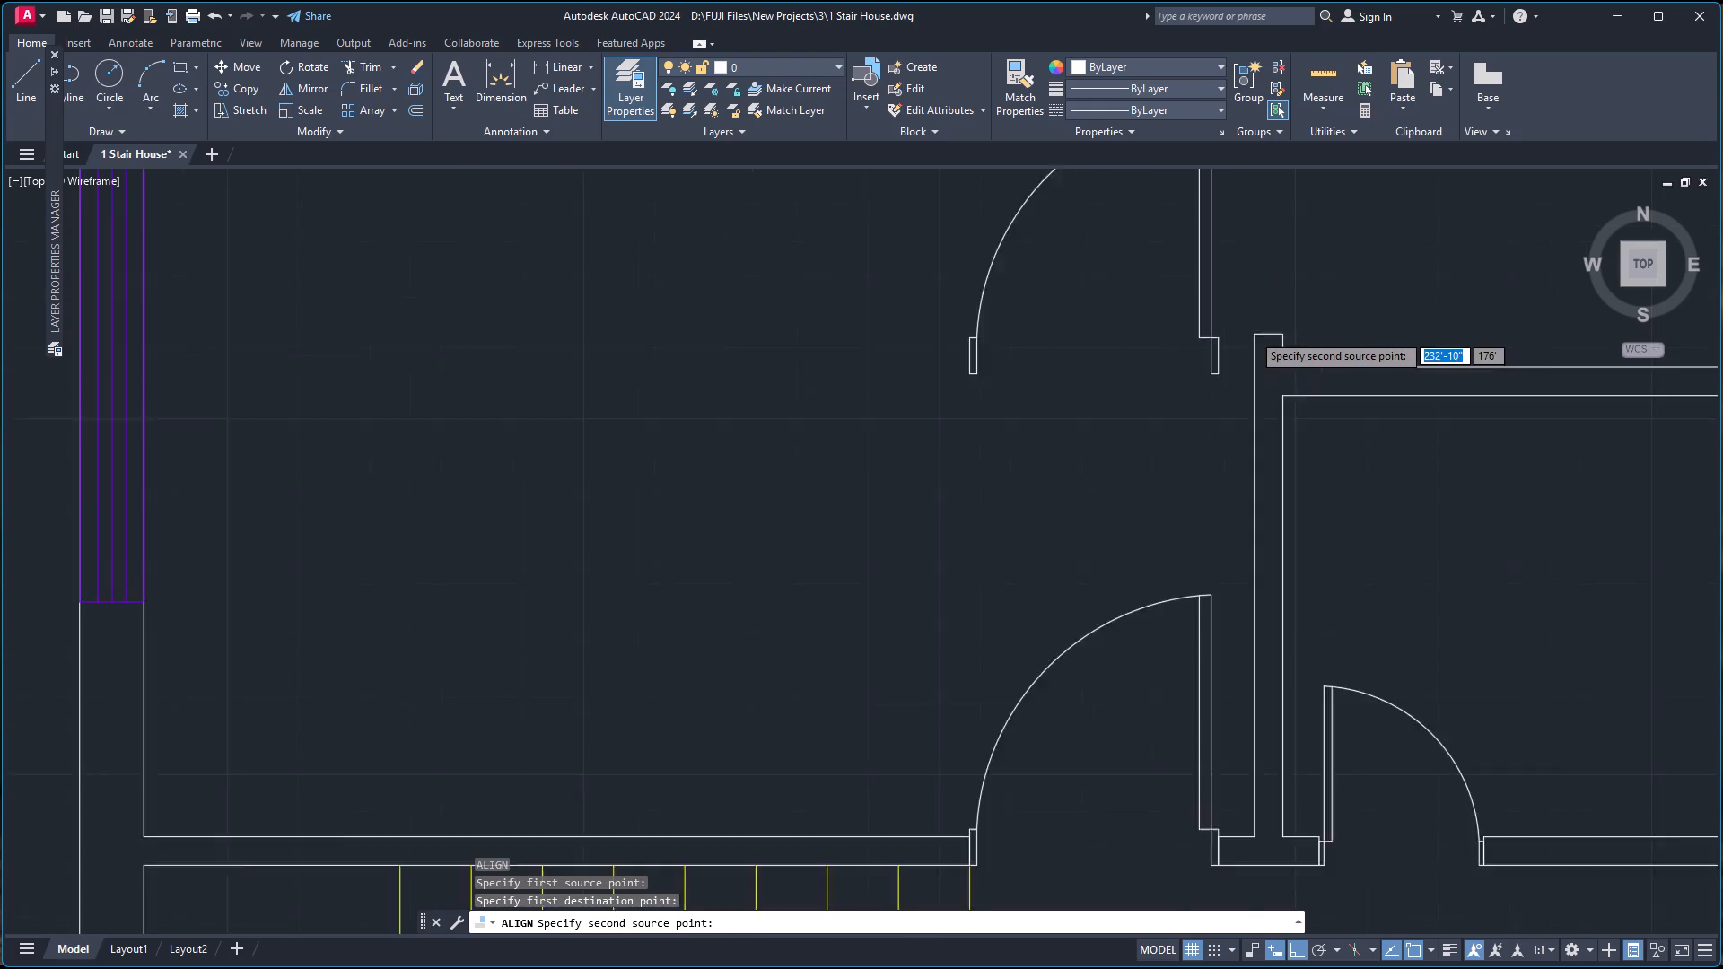
scroll(1247, 333, "down", 1)
scroll(1150, 330, "up", 2)
left_click(1111, 379)
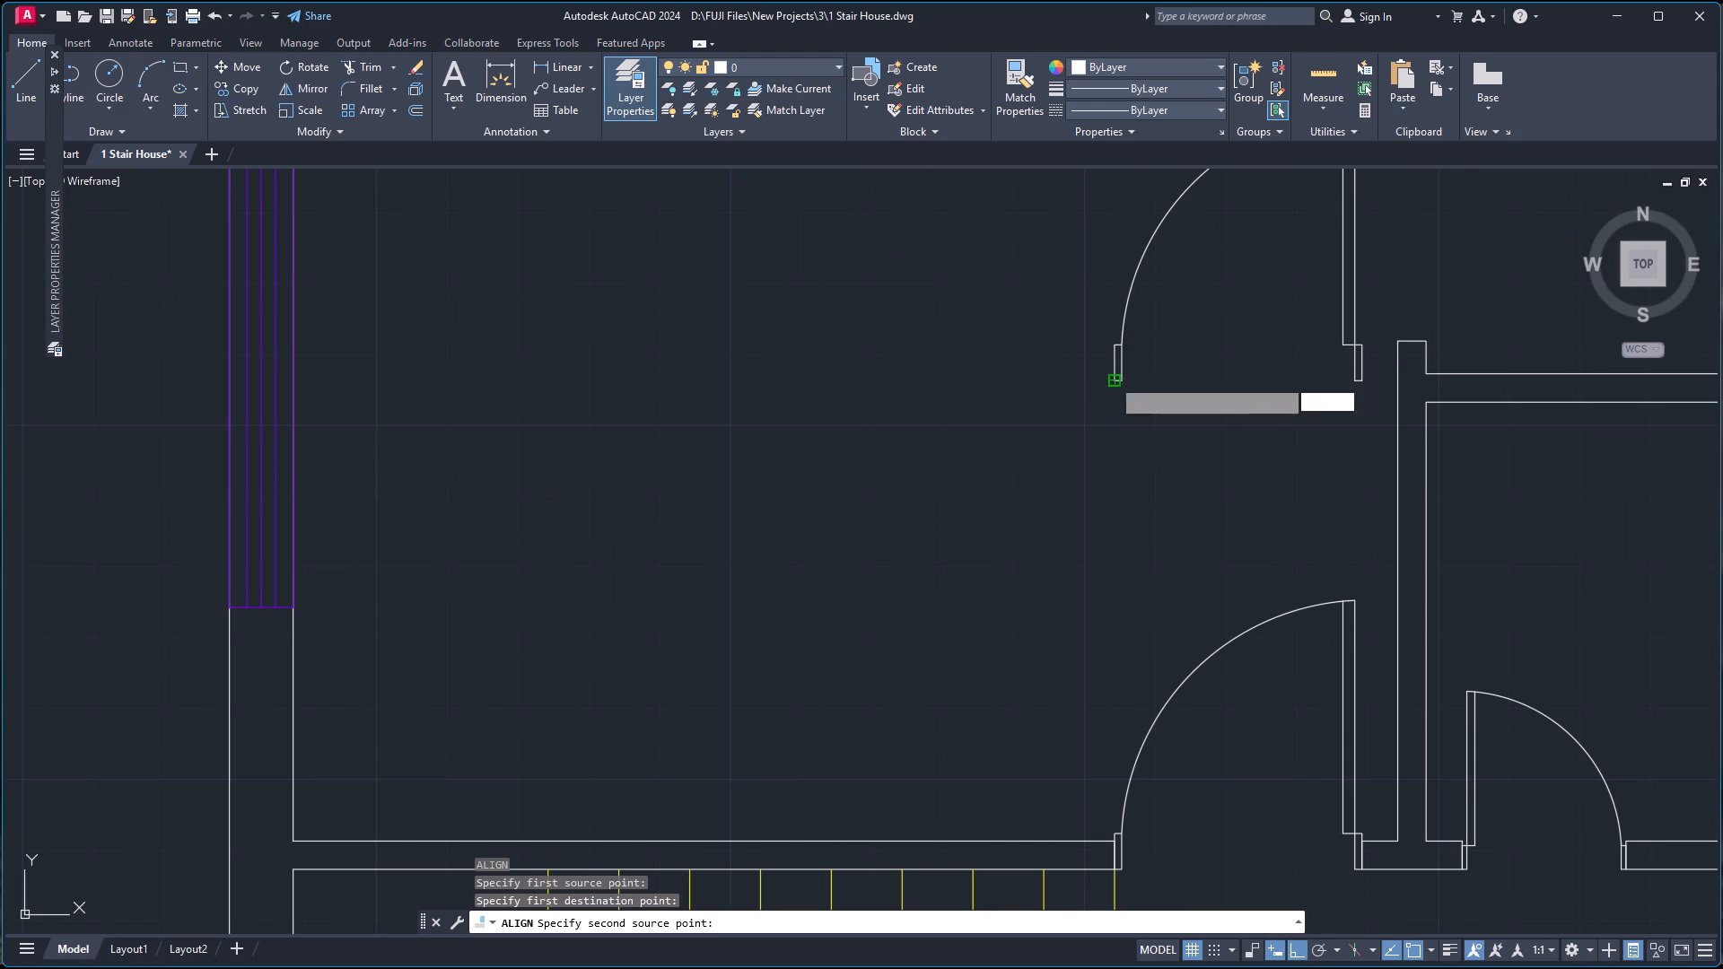
scroll(1181, 265, "down", 4)
scroll(1223, 239, "up", 3)
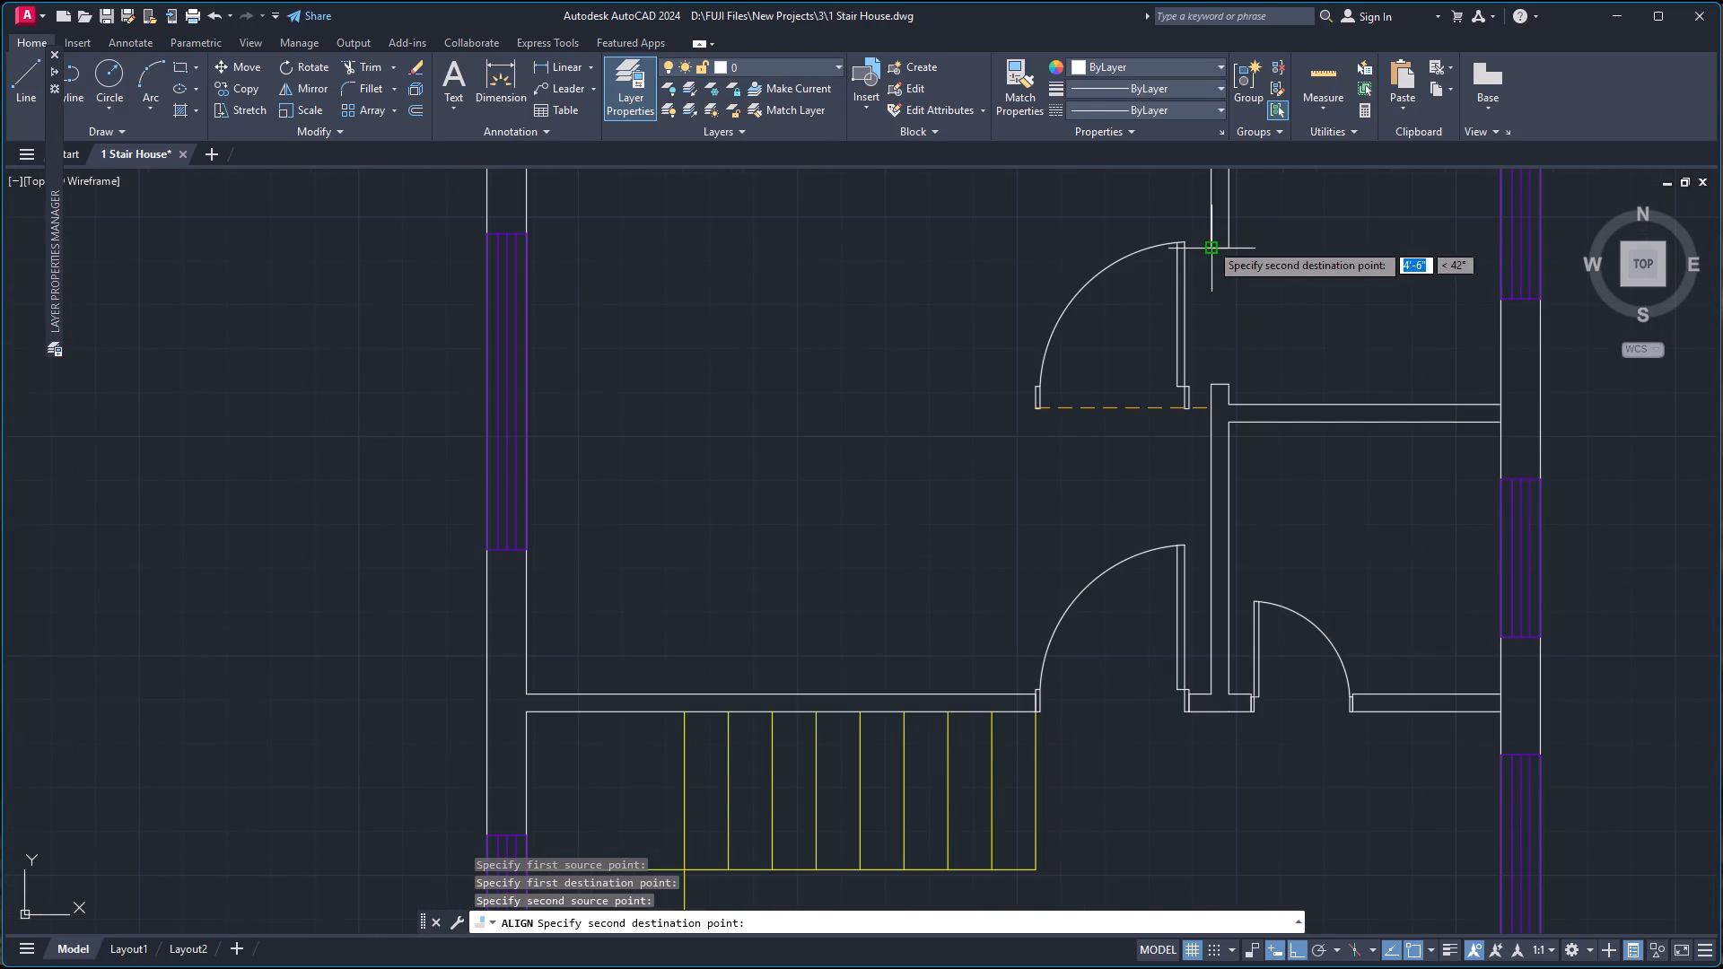
left_click(1210, 242)
key("Return")
key("Up")
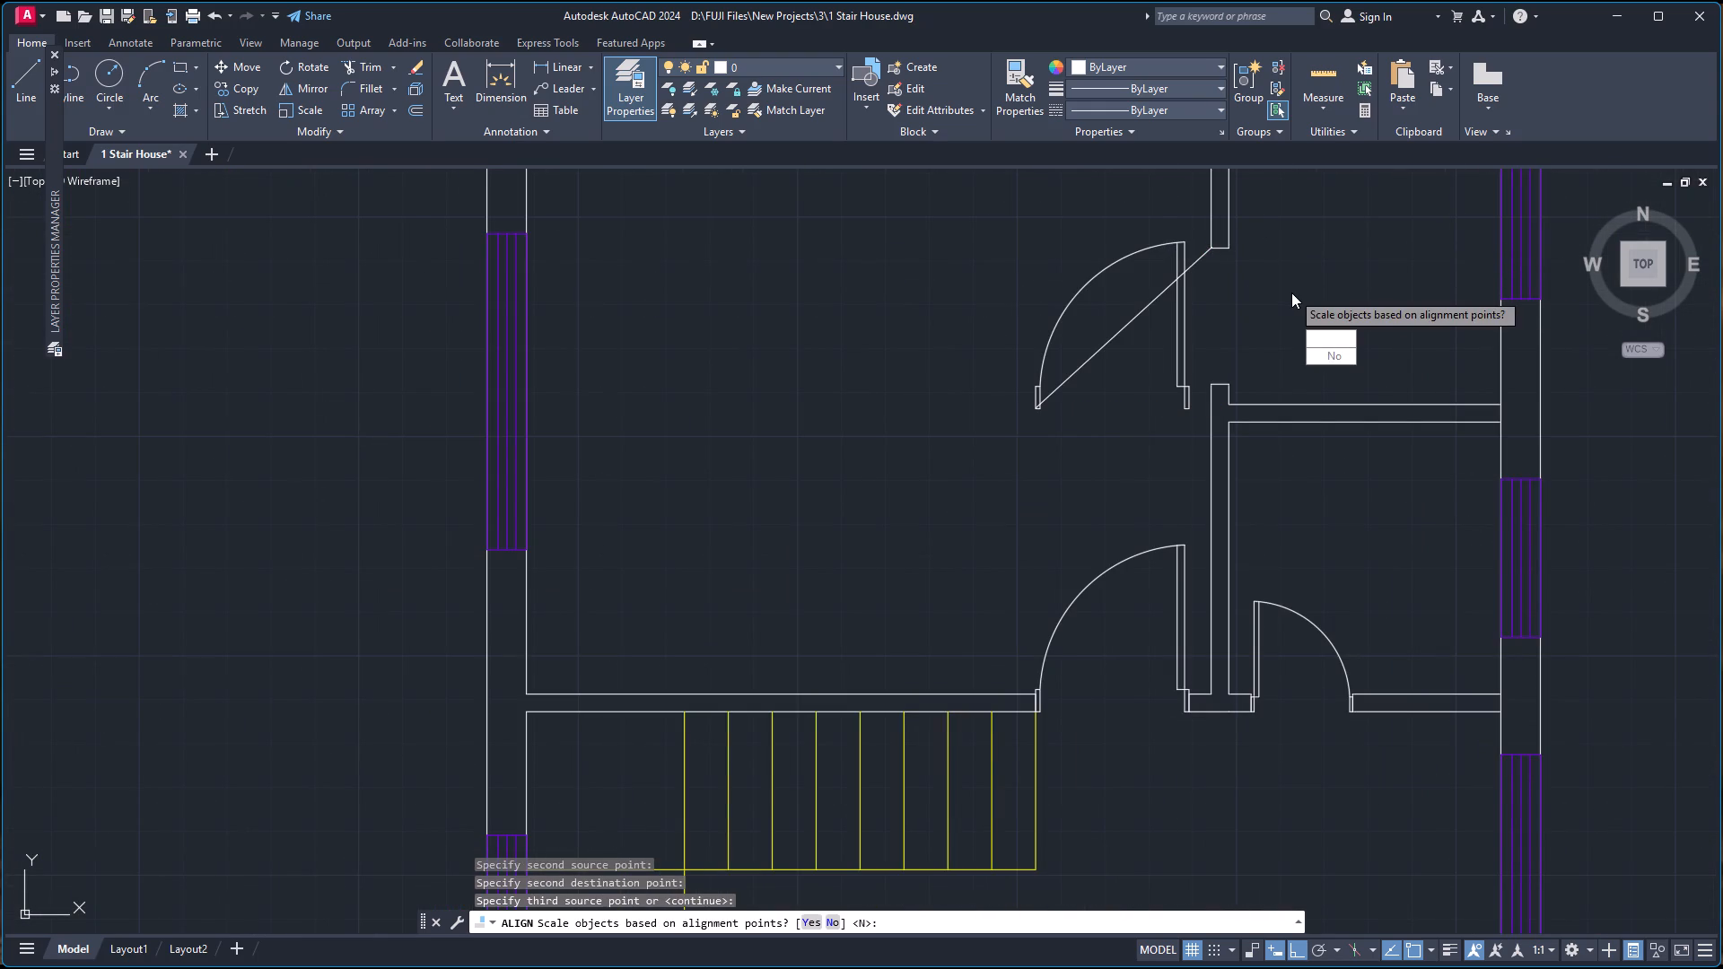
key("Return")
scroll(1255, 344, "up", 3)
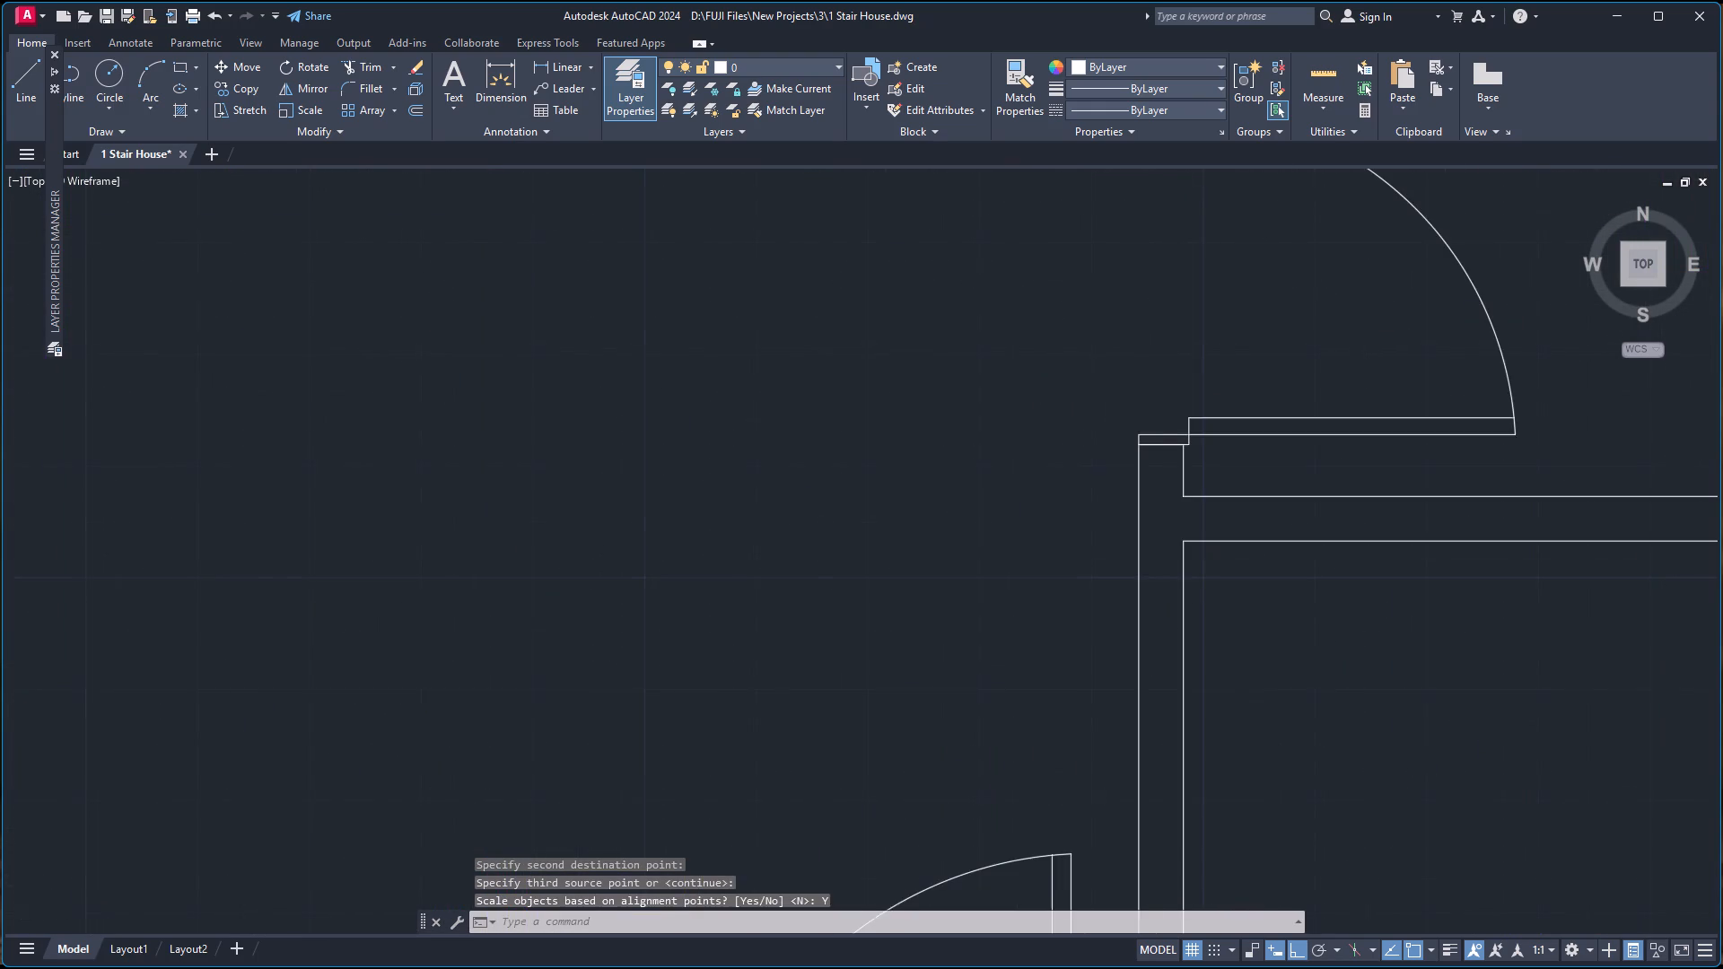
Copy the door at the north room's east partition in the east plan, from its lower jamb corner, horizontally into the west plan's north room.
scroll(1226, 371, "up", 2)
scroll(1147, 420, "down", 6)
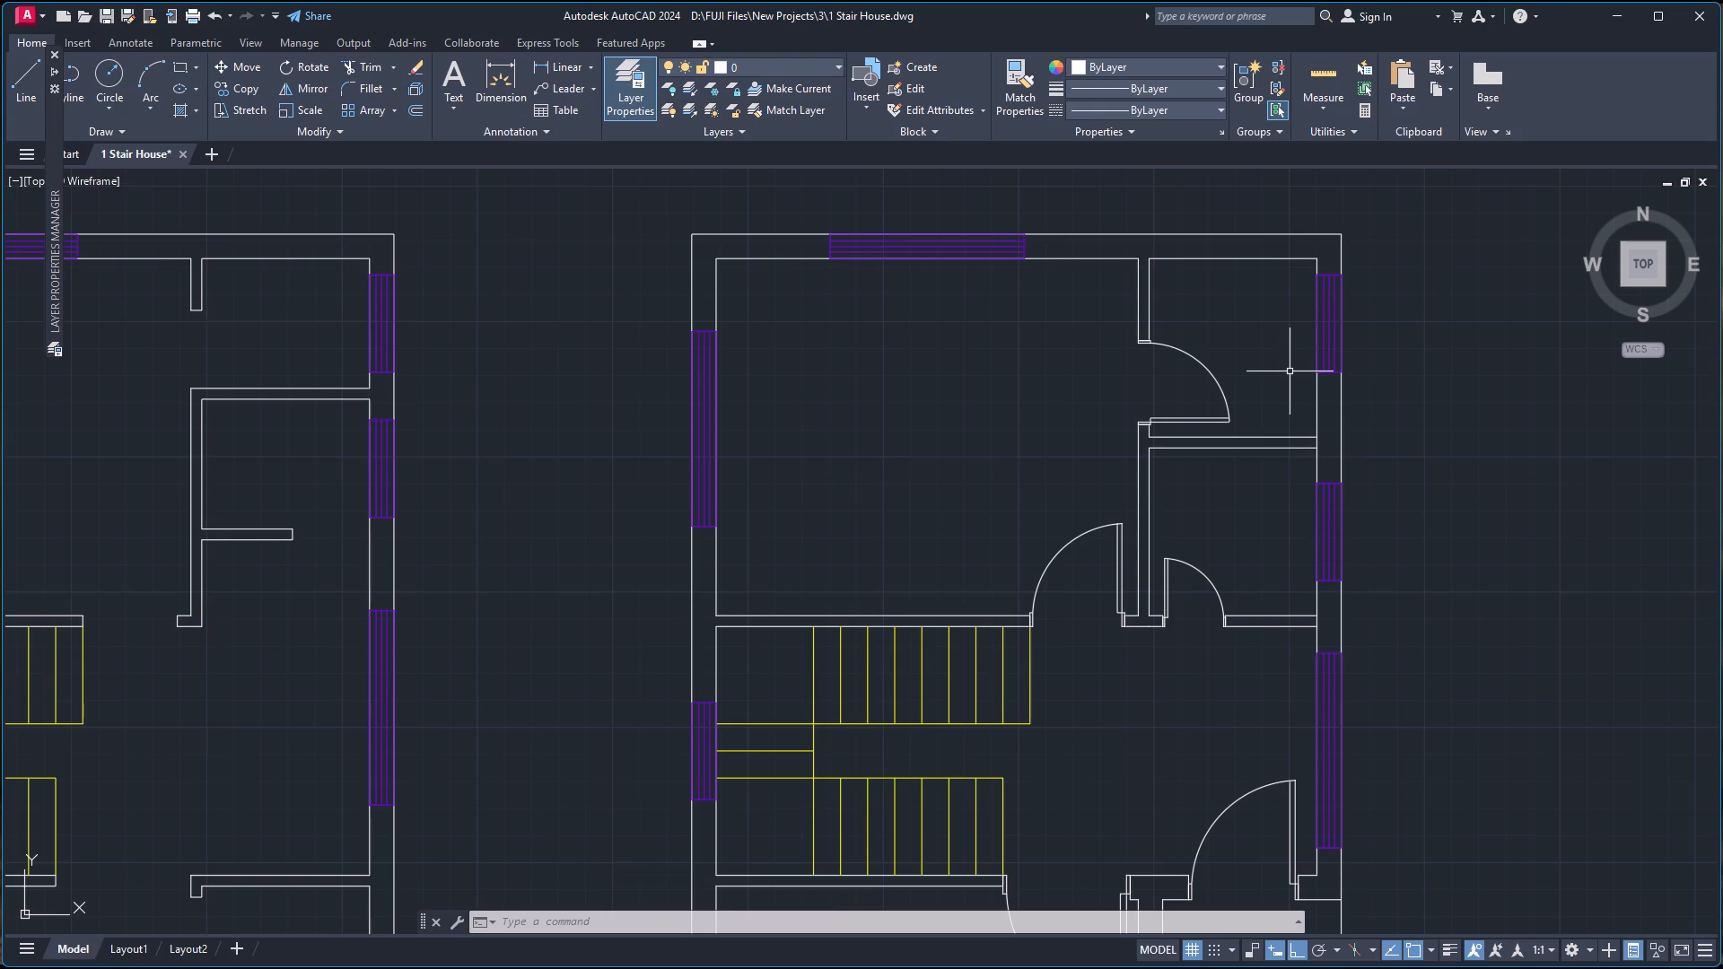
scroll(1322, 347, "down", 4)
scroll(1297, 396, "up", 2)
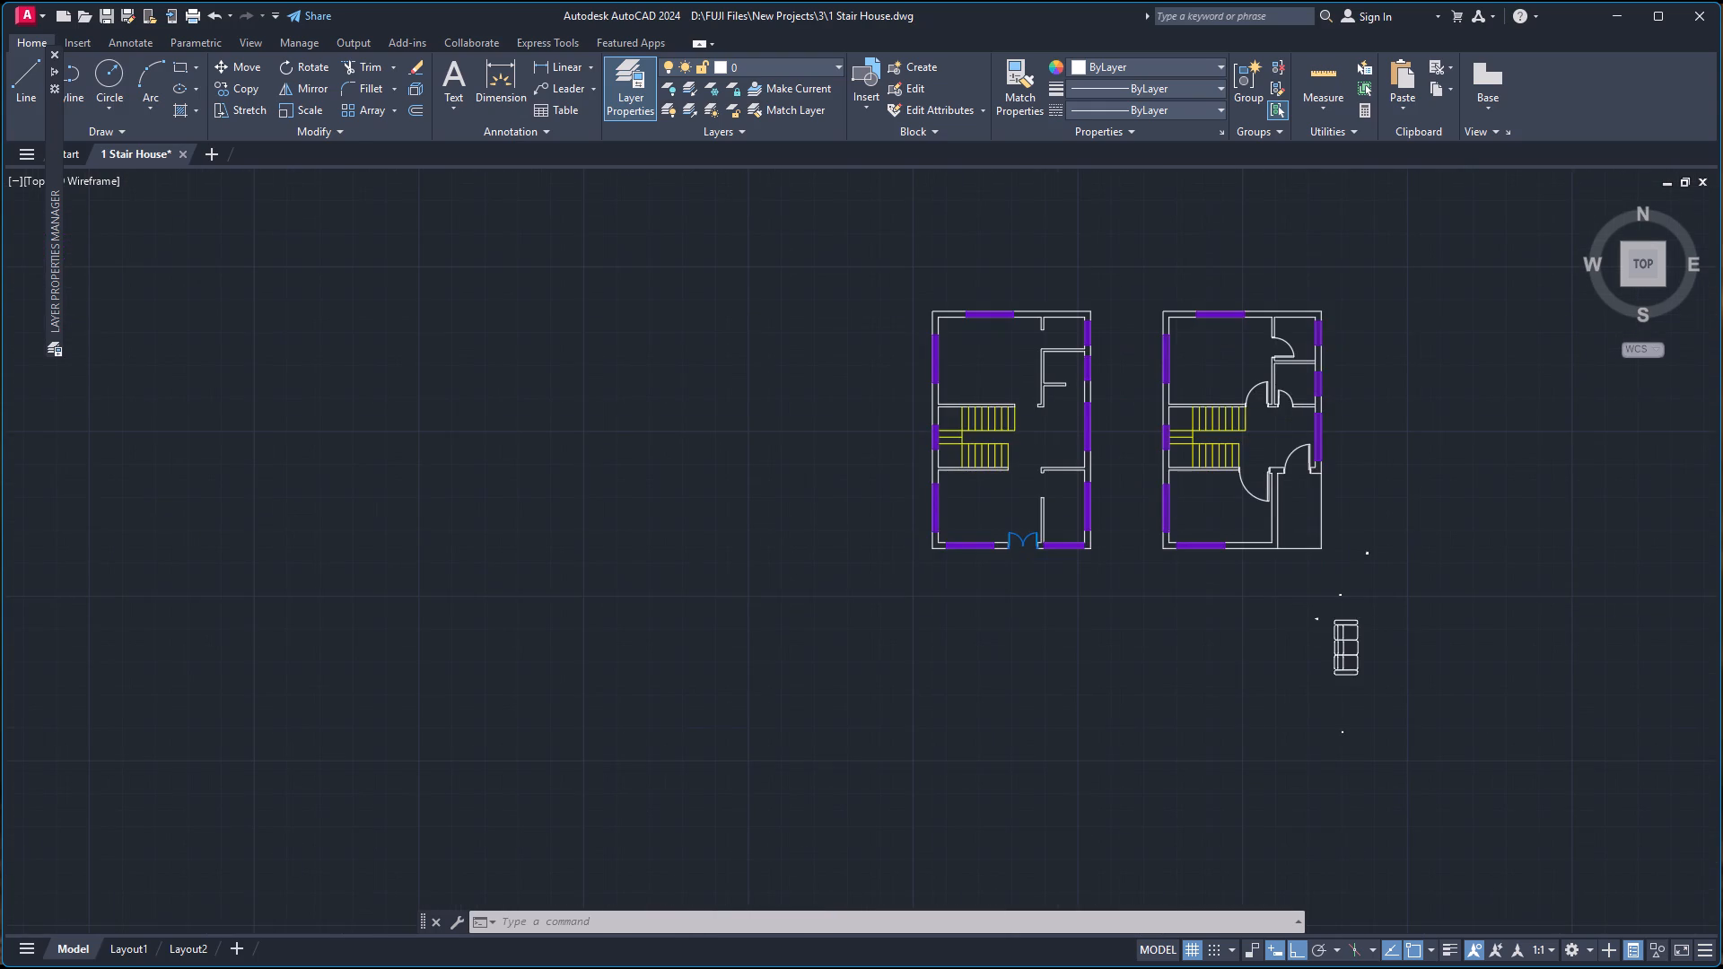
scroll(1297, 396, "up", 2)
scroll(1297, 396, "down", 1)
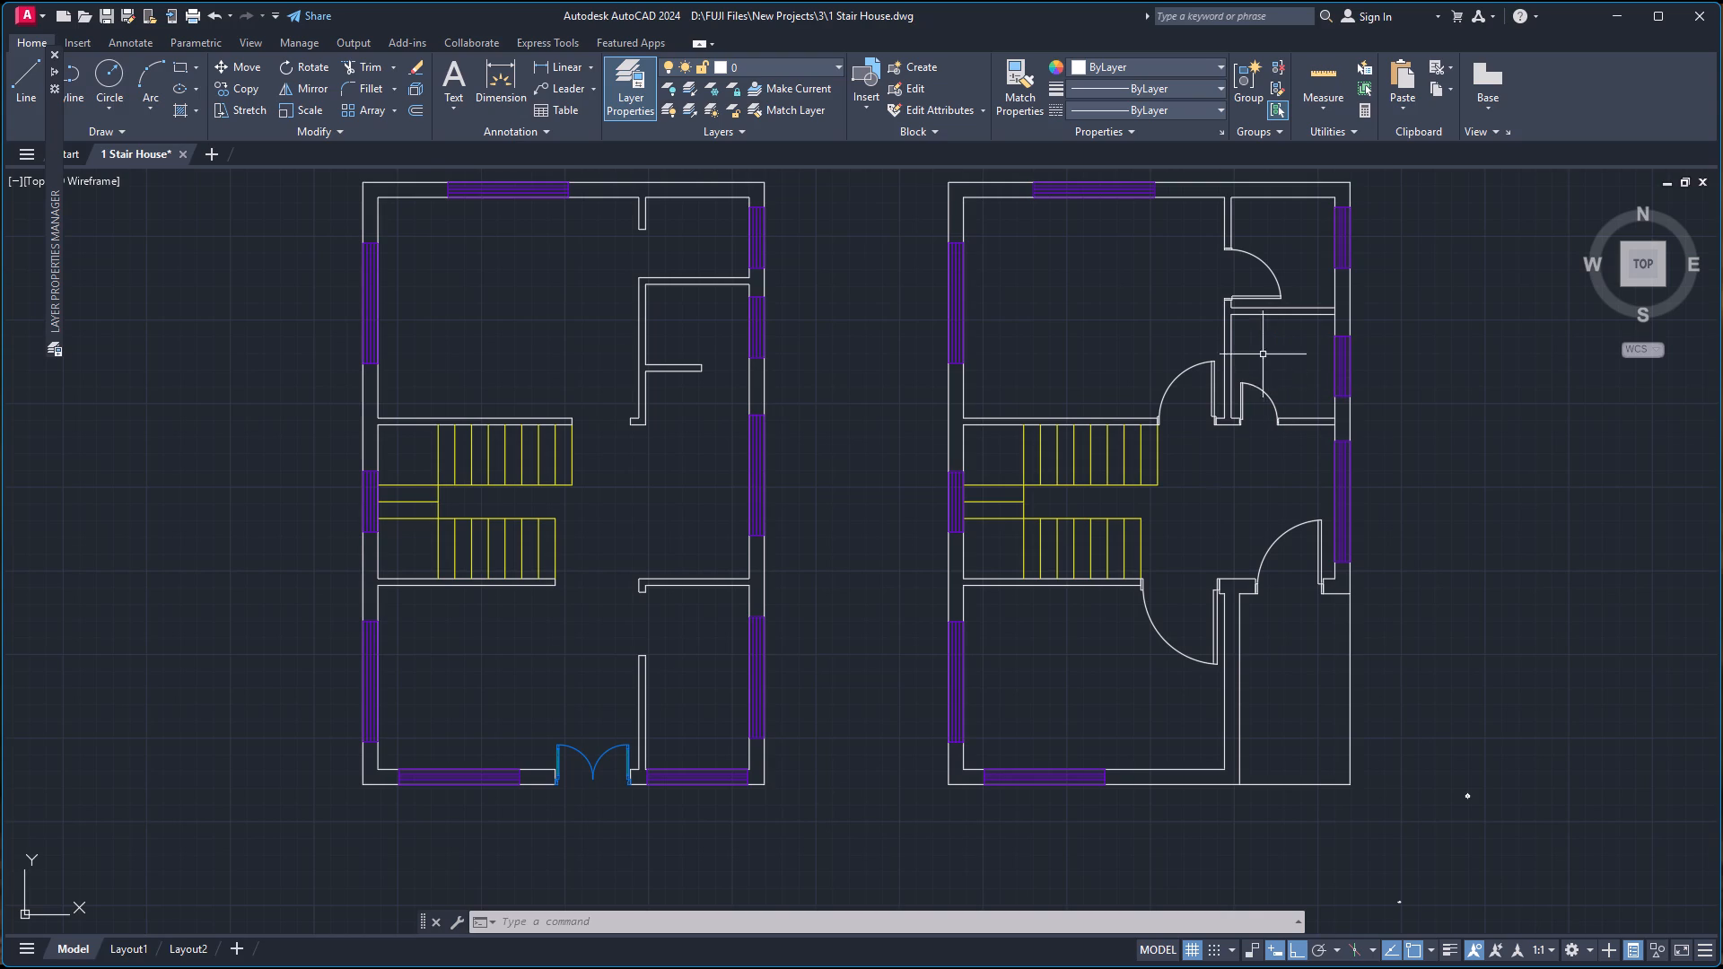
left_click(1260, 296)
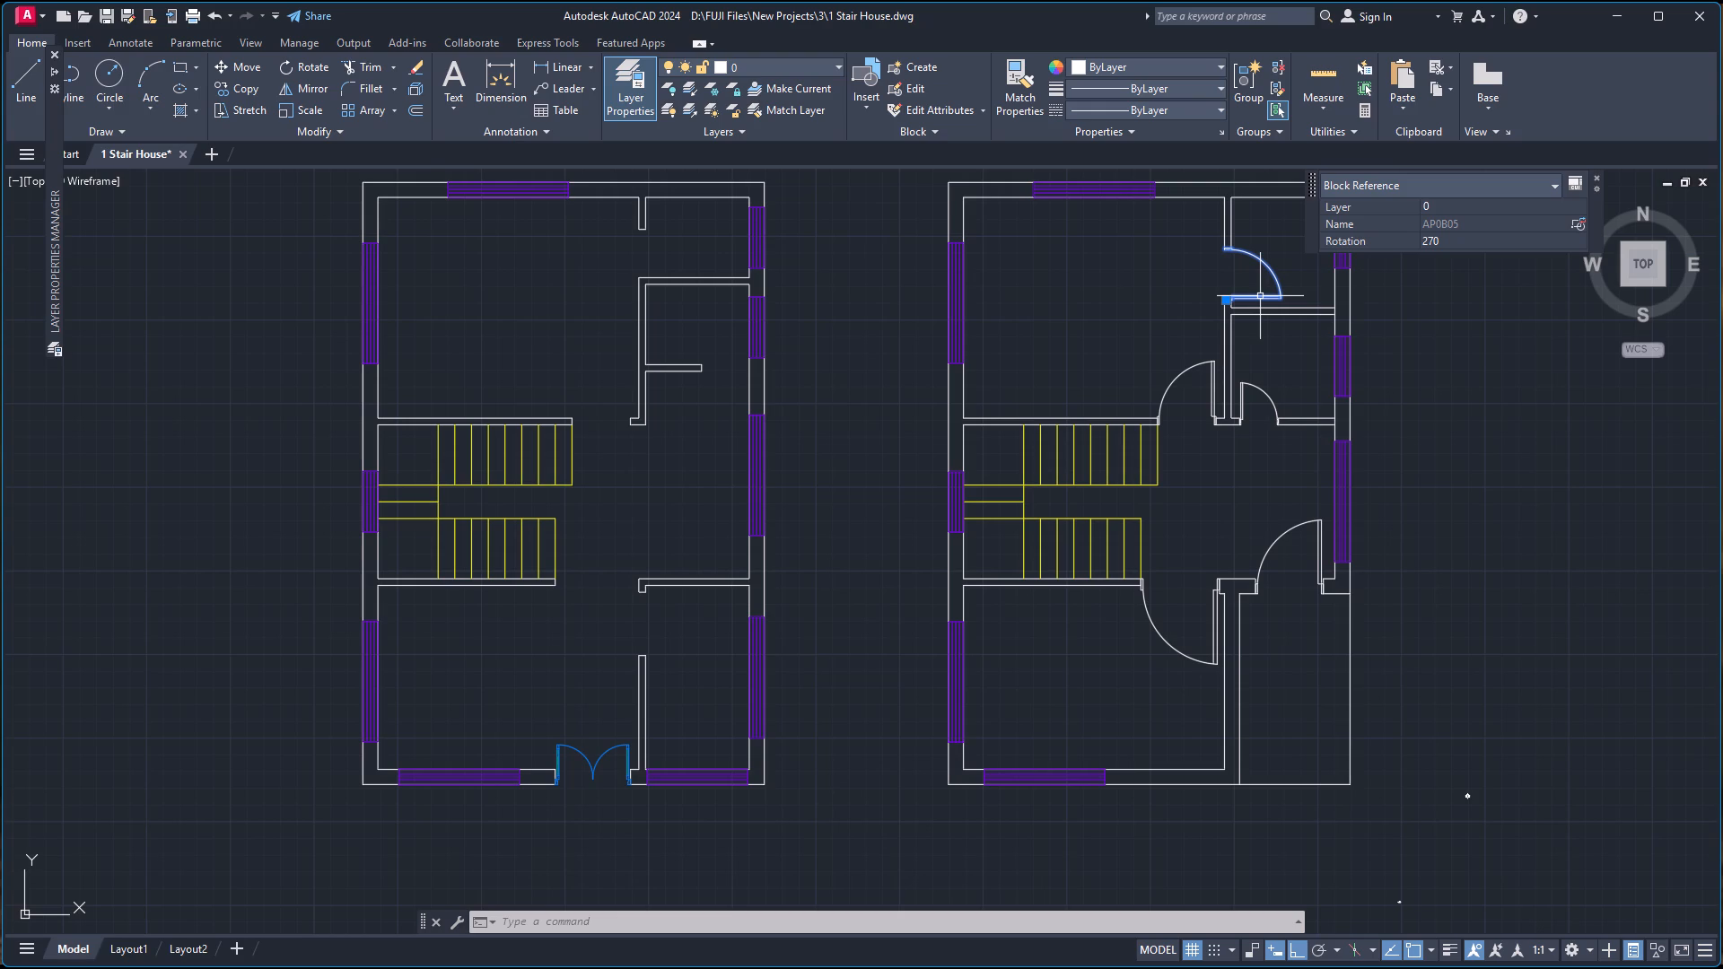
type("CO")
key("Return")
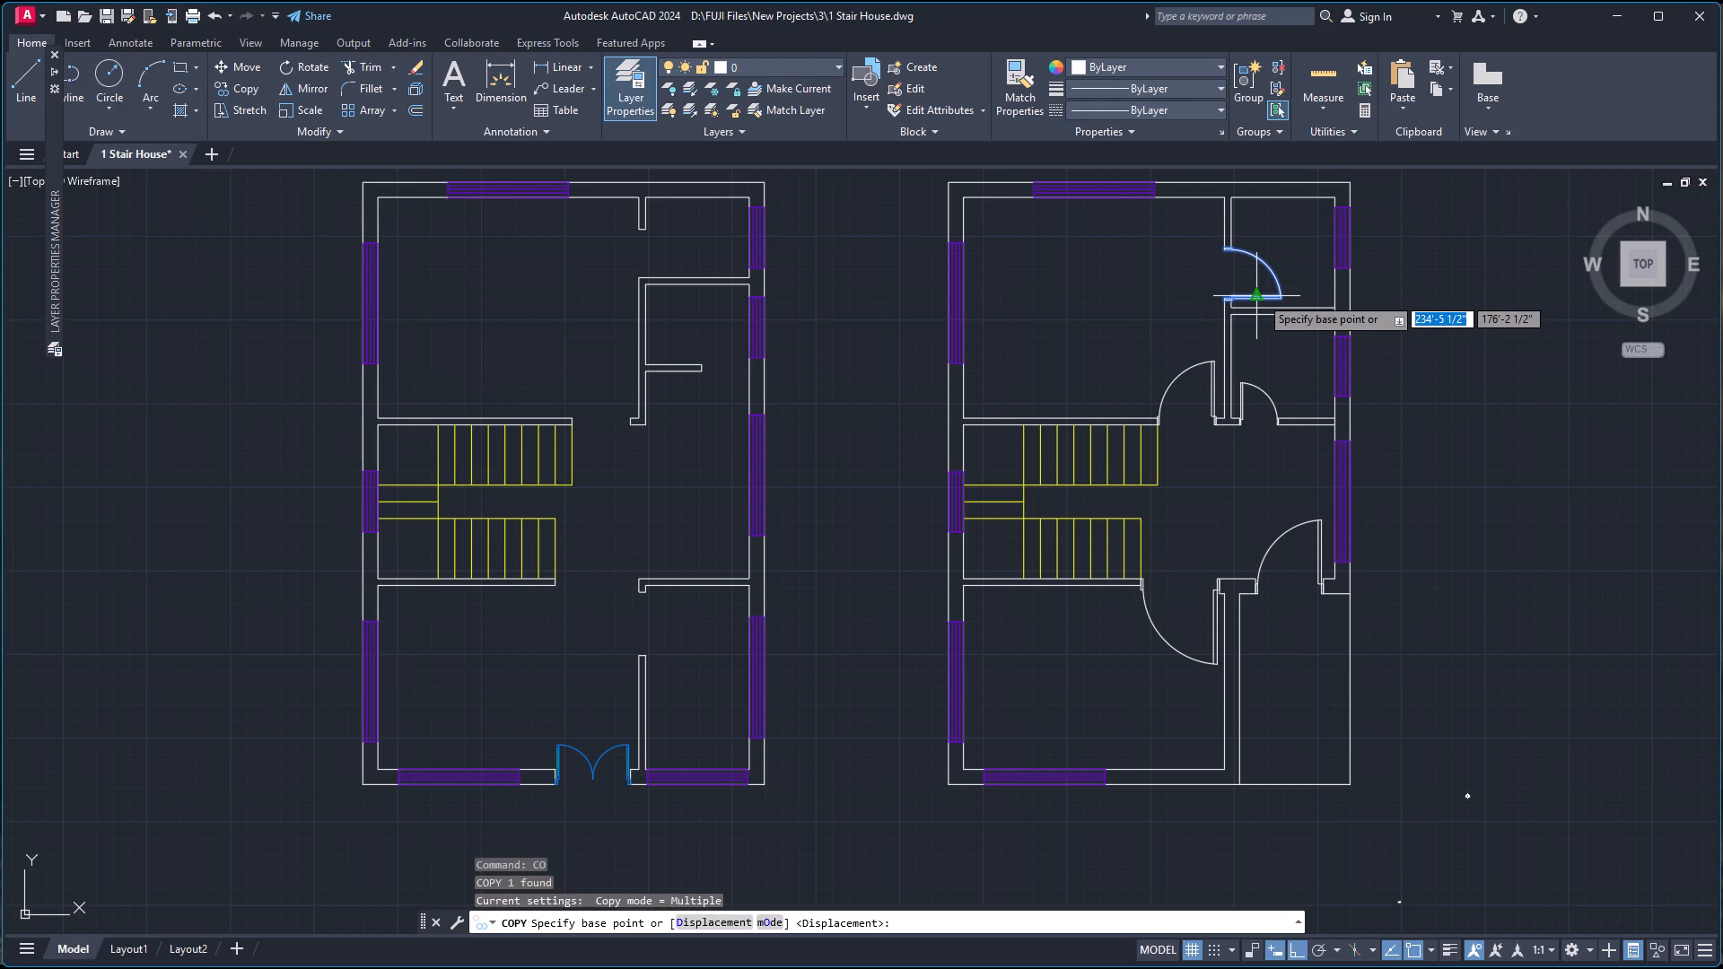
scroll(1254, 292, "up", 4)
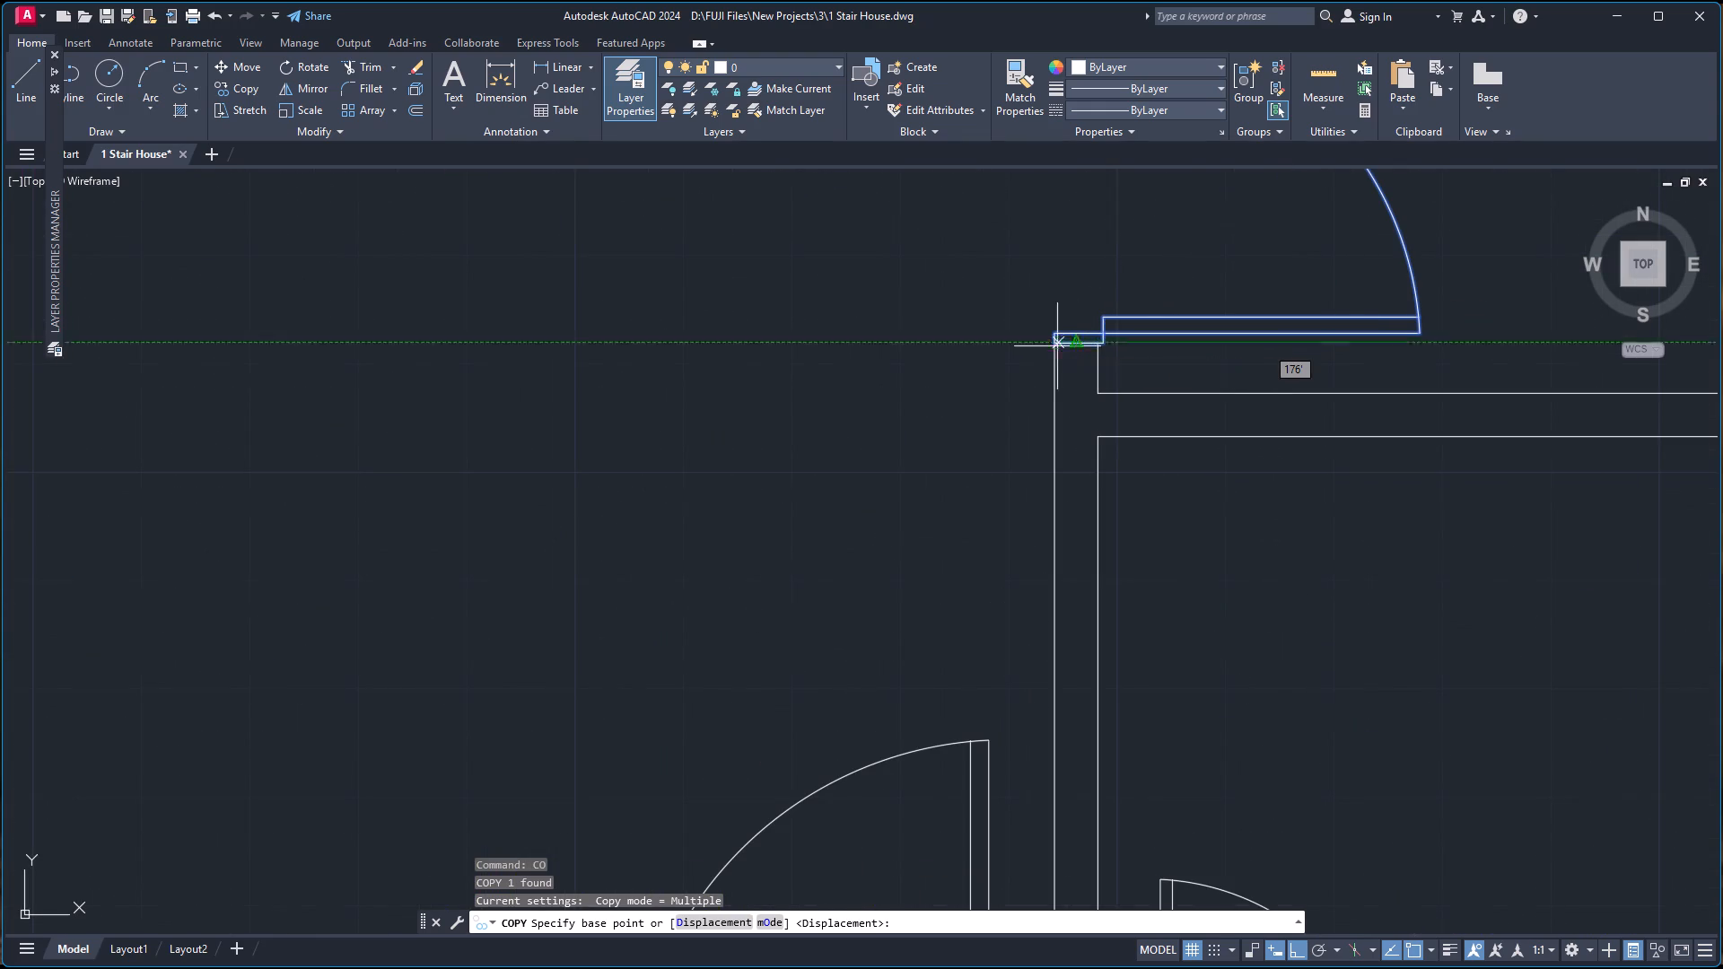
left_click(1055, 346)
scroll(681, 393, "down", 5)
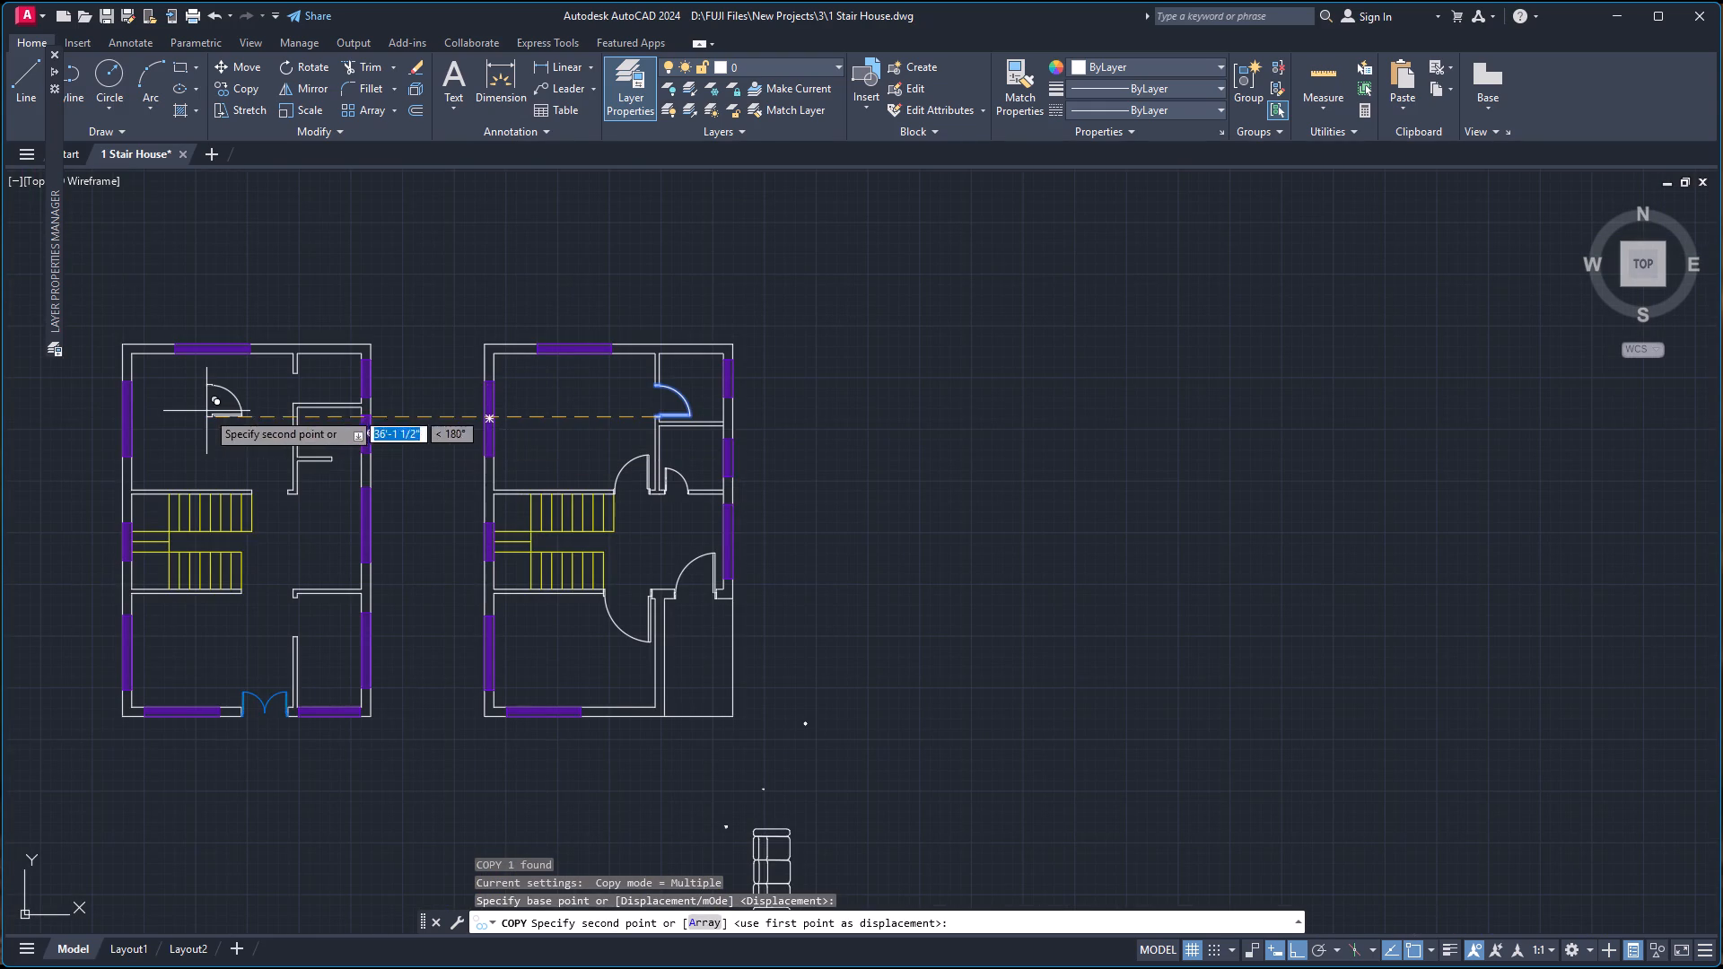
left_click(211, 412)
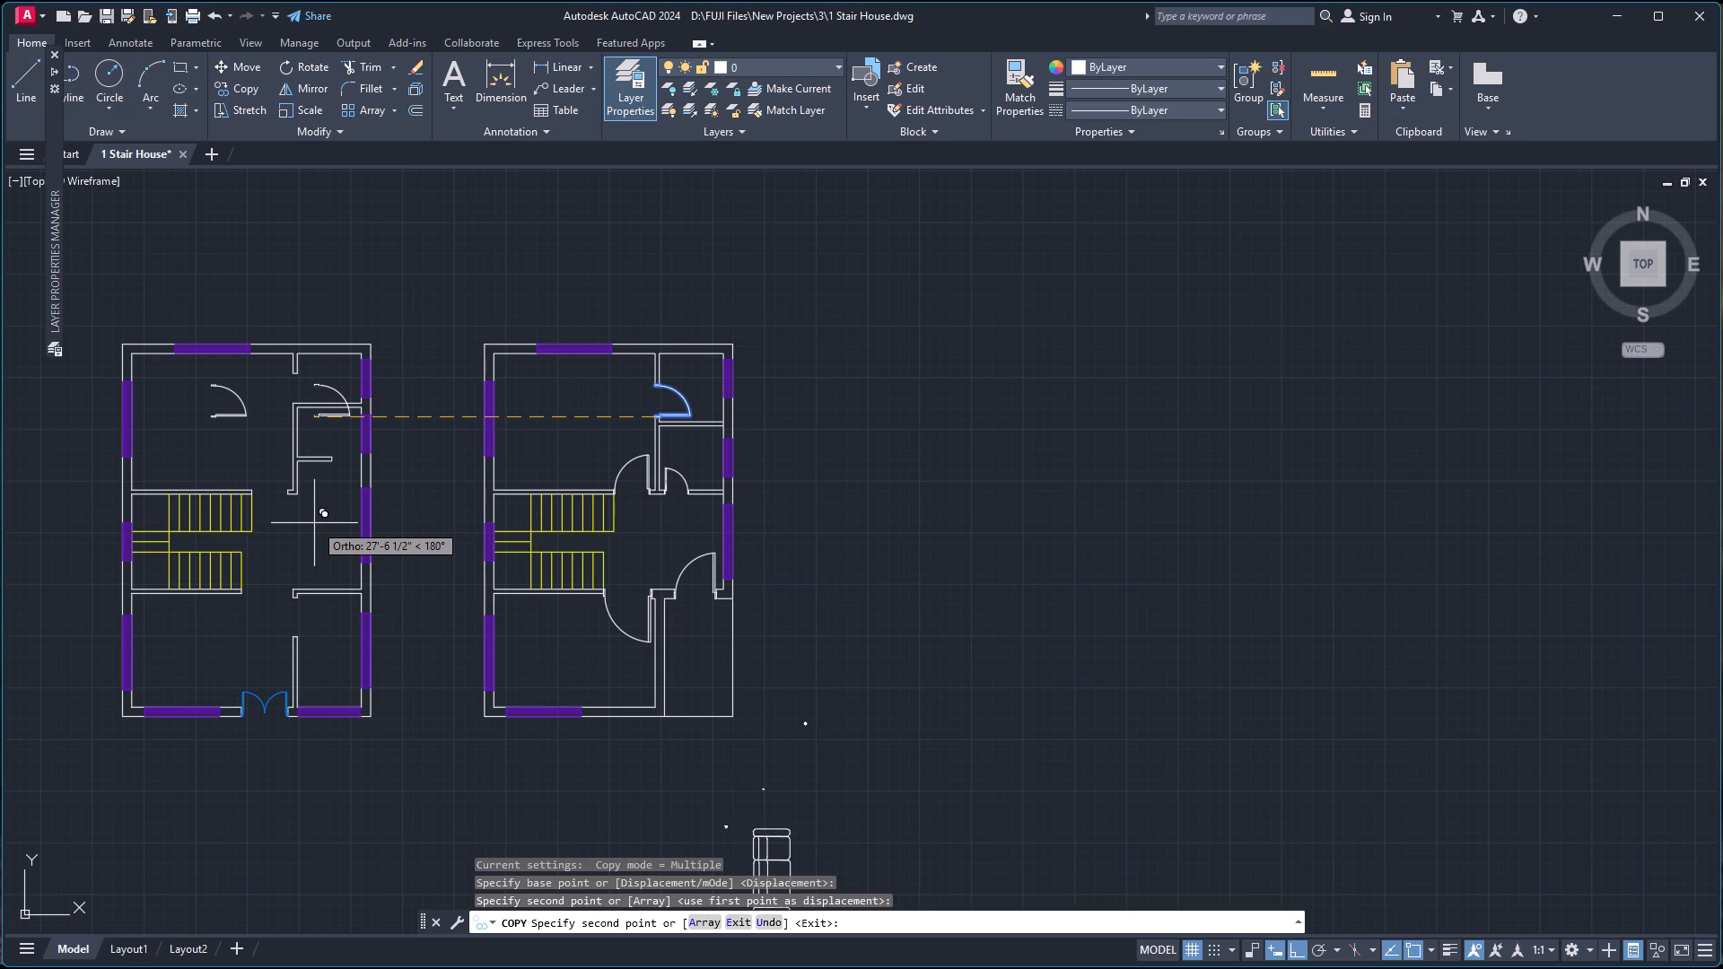
With Ortho off, place two more door copies in the west plan: in the hall east of the stairs and just above the upper stair opening.
key("F8")
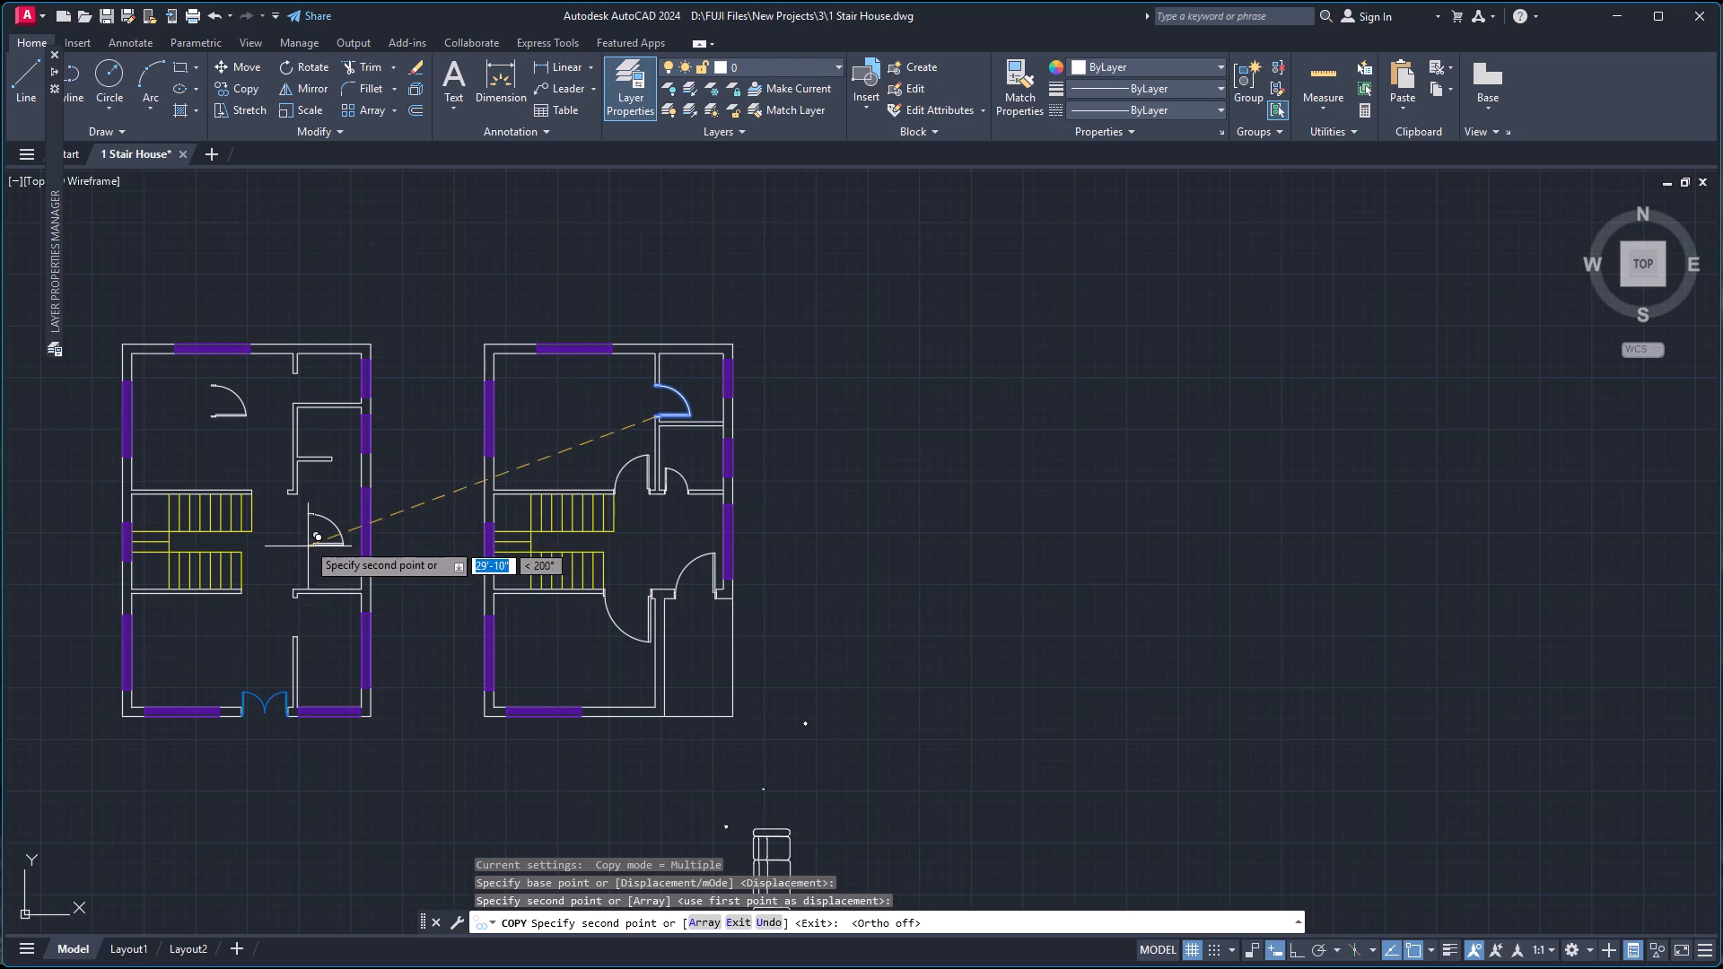
left_click(306, 535)
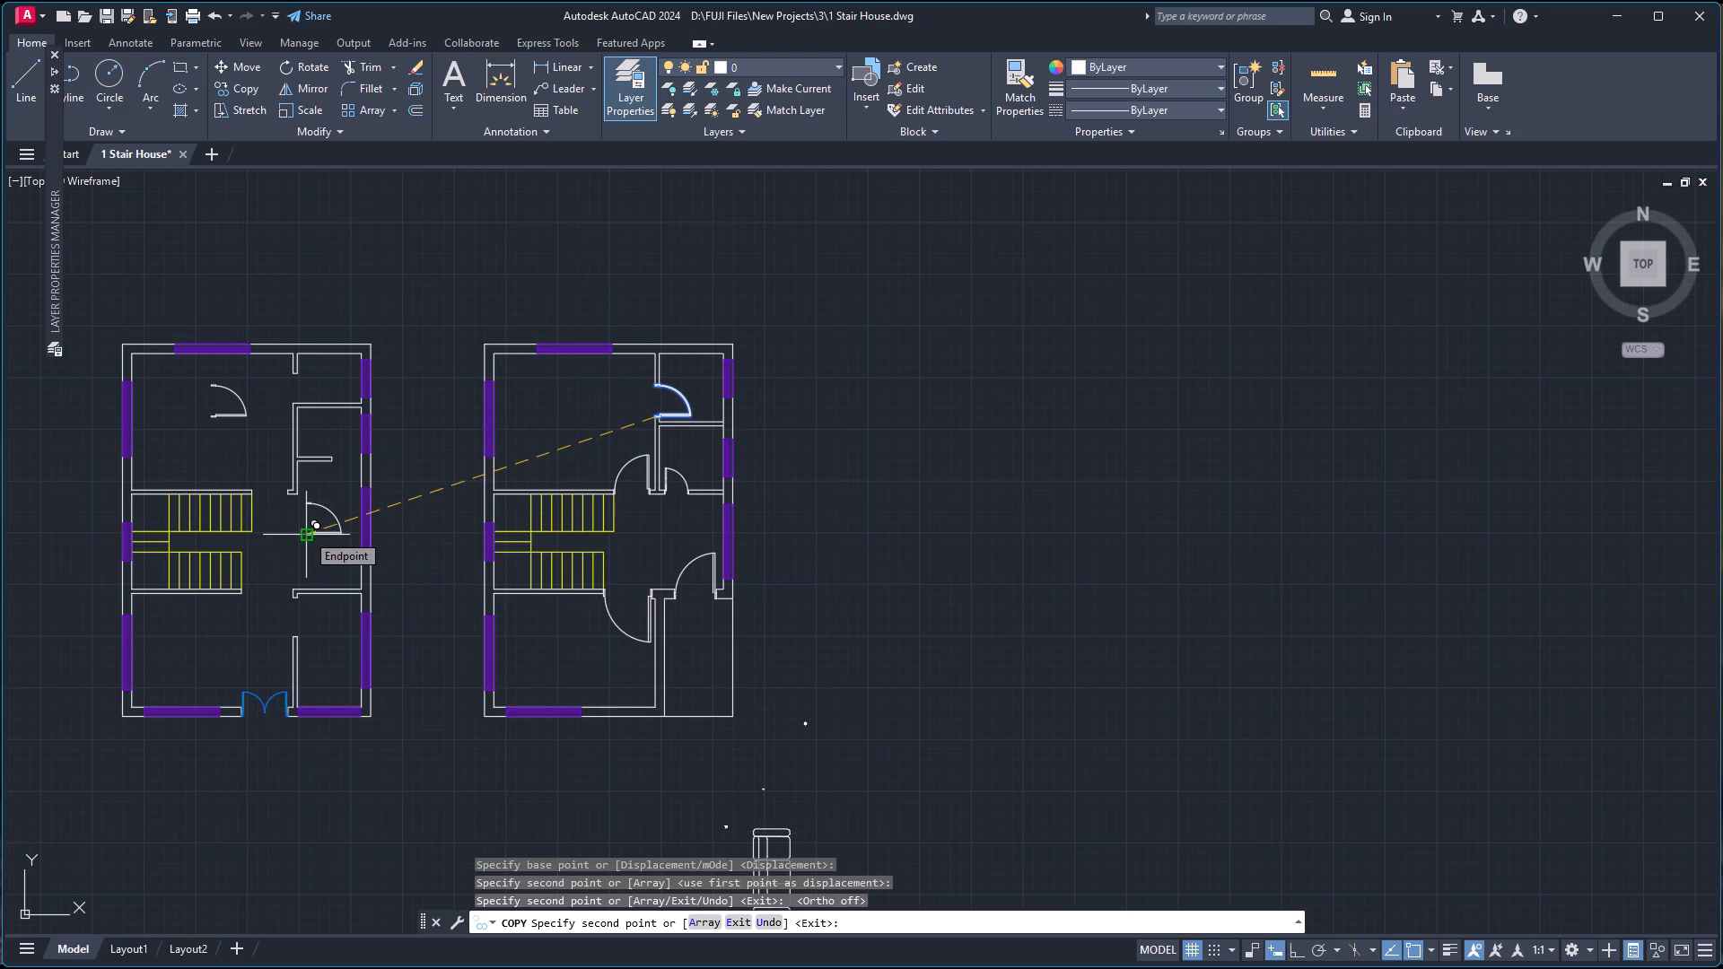
scroll(264, 496, "up", 2)
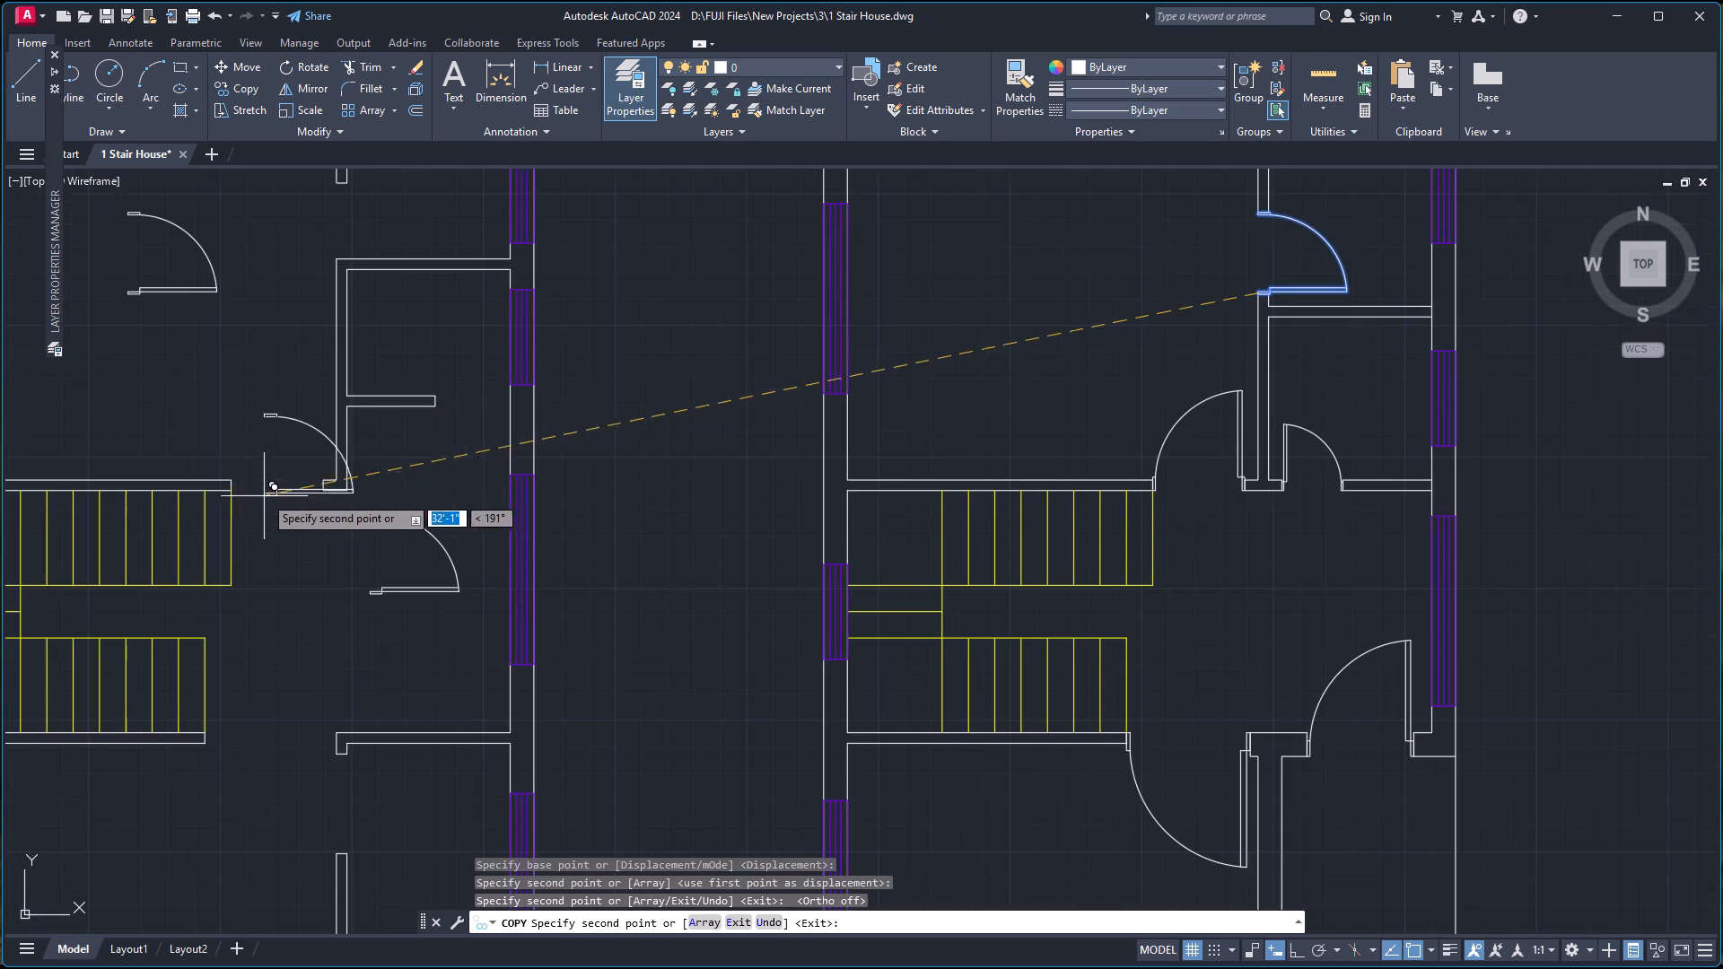
left_click(239, 458)
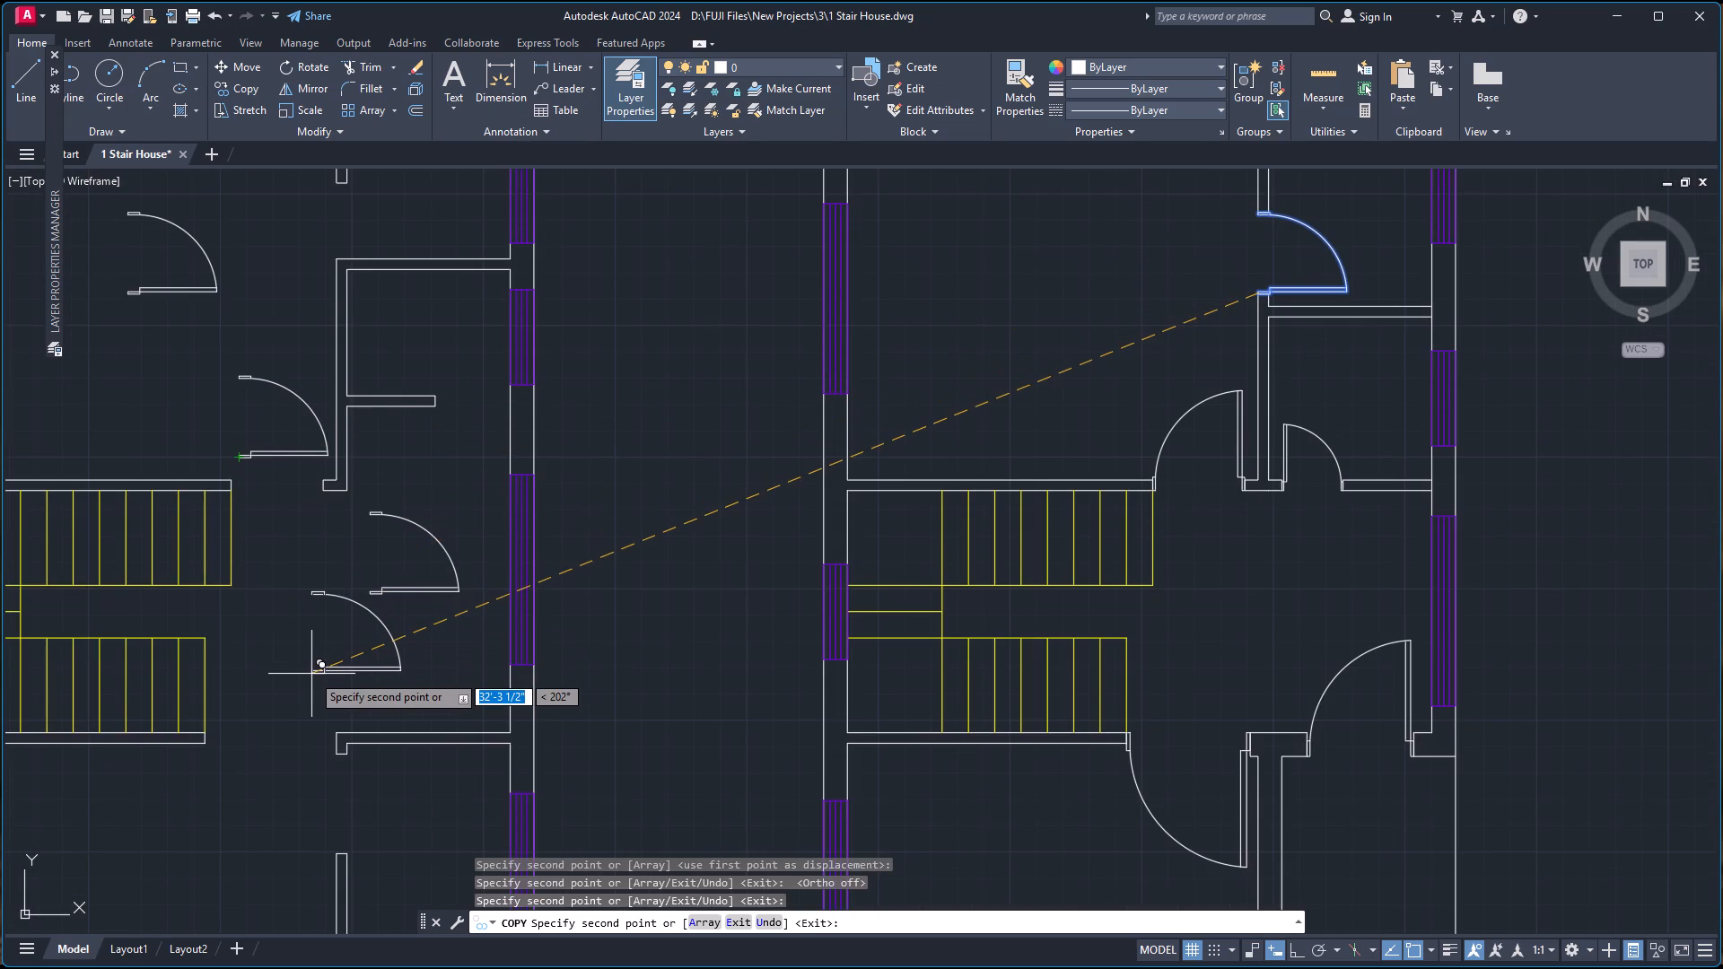
key("Escape")
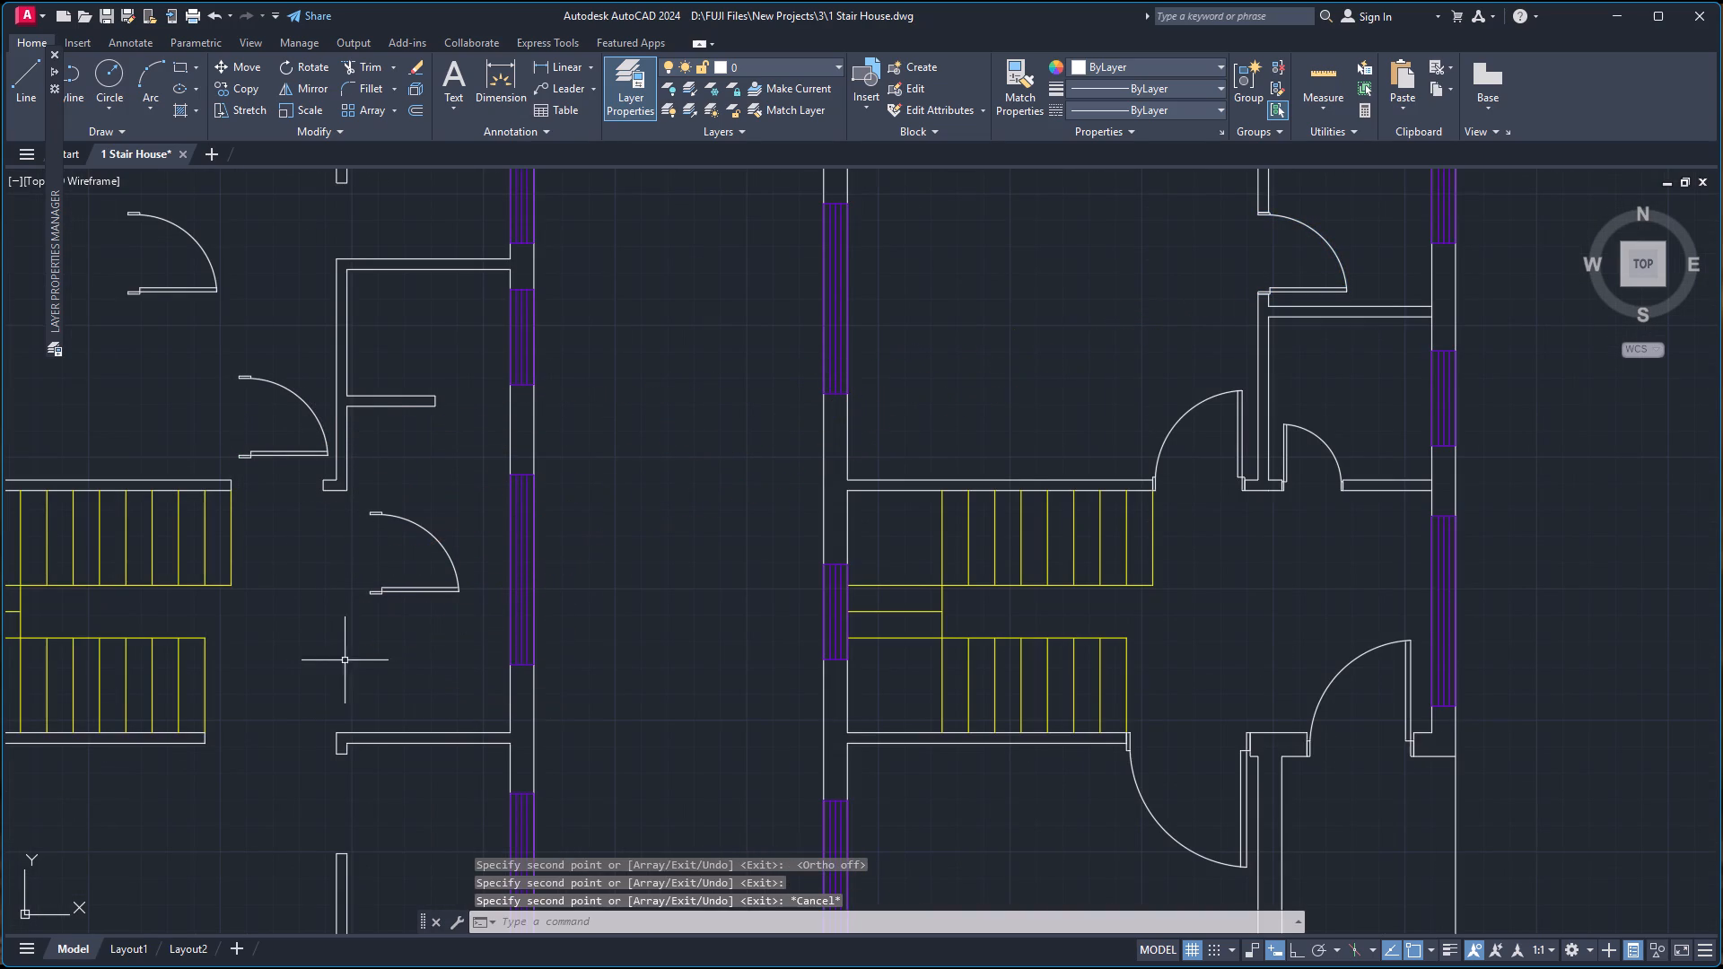
Align the uppermost door copy to the west plan's north-room east partition opening, hinged at the lower wall's northwest corner, scaling it to fit.
scroll(365, 439, "down", 4)
scroll(359, 415, "up", 2)
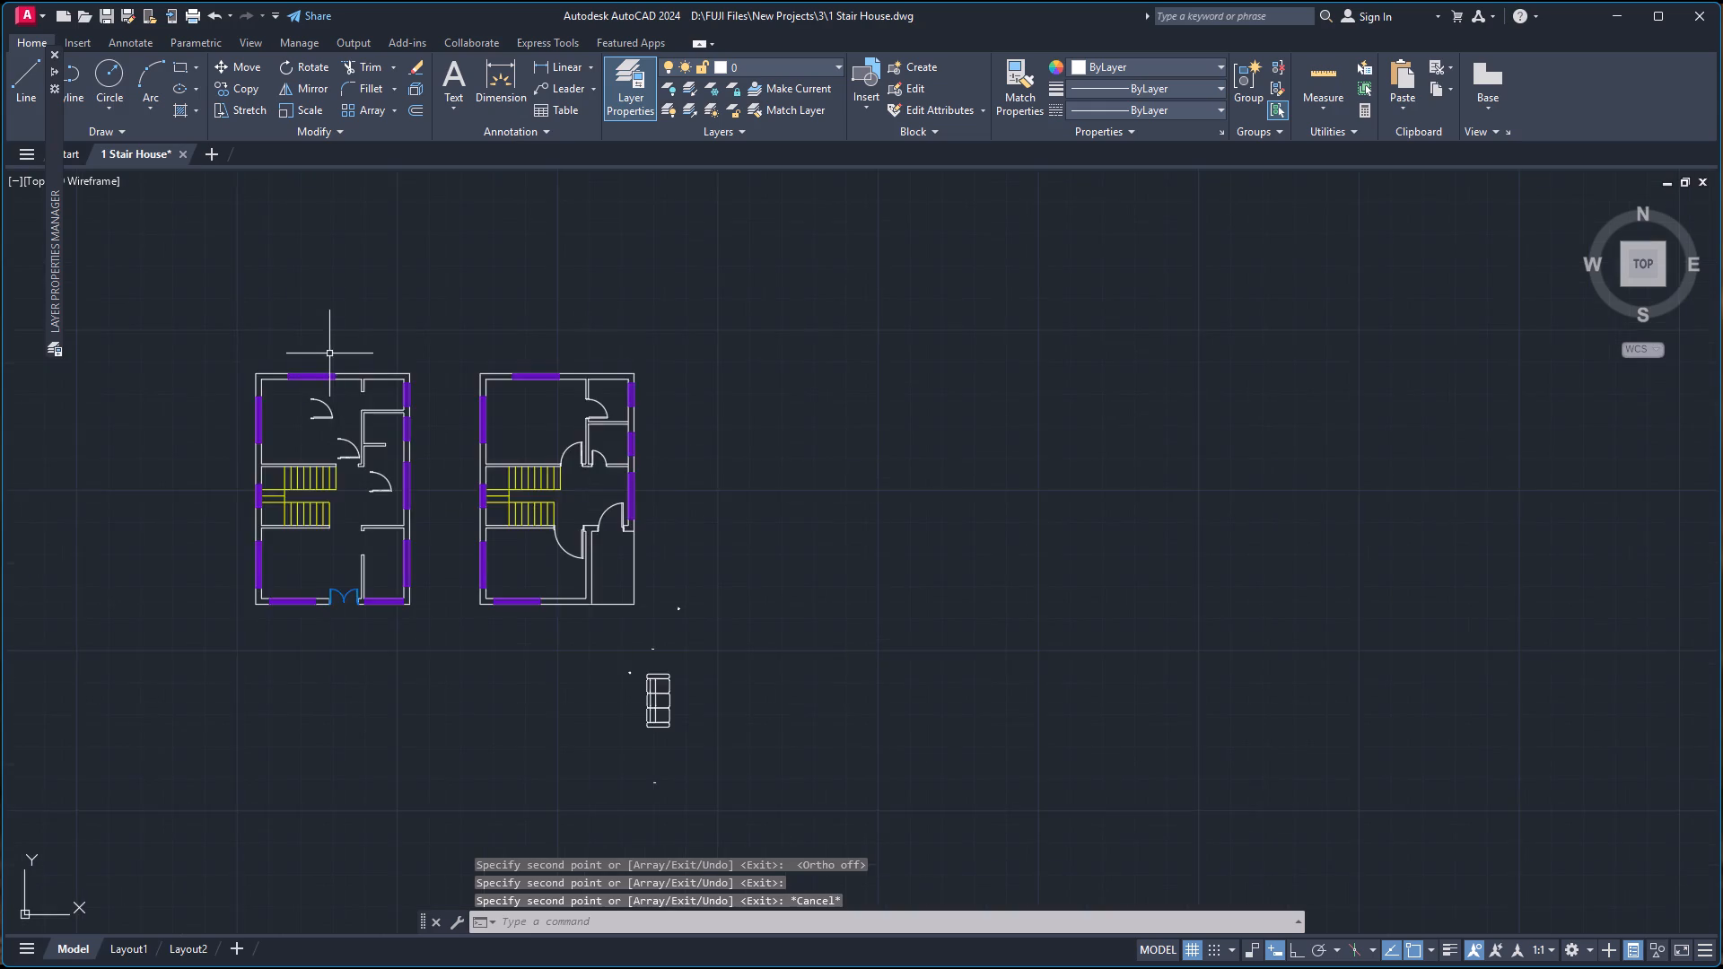
scroll(329, 354, "up", 1)
scroll(325, 476, "up", 1)
left_click(288, 538)
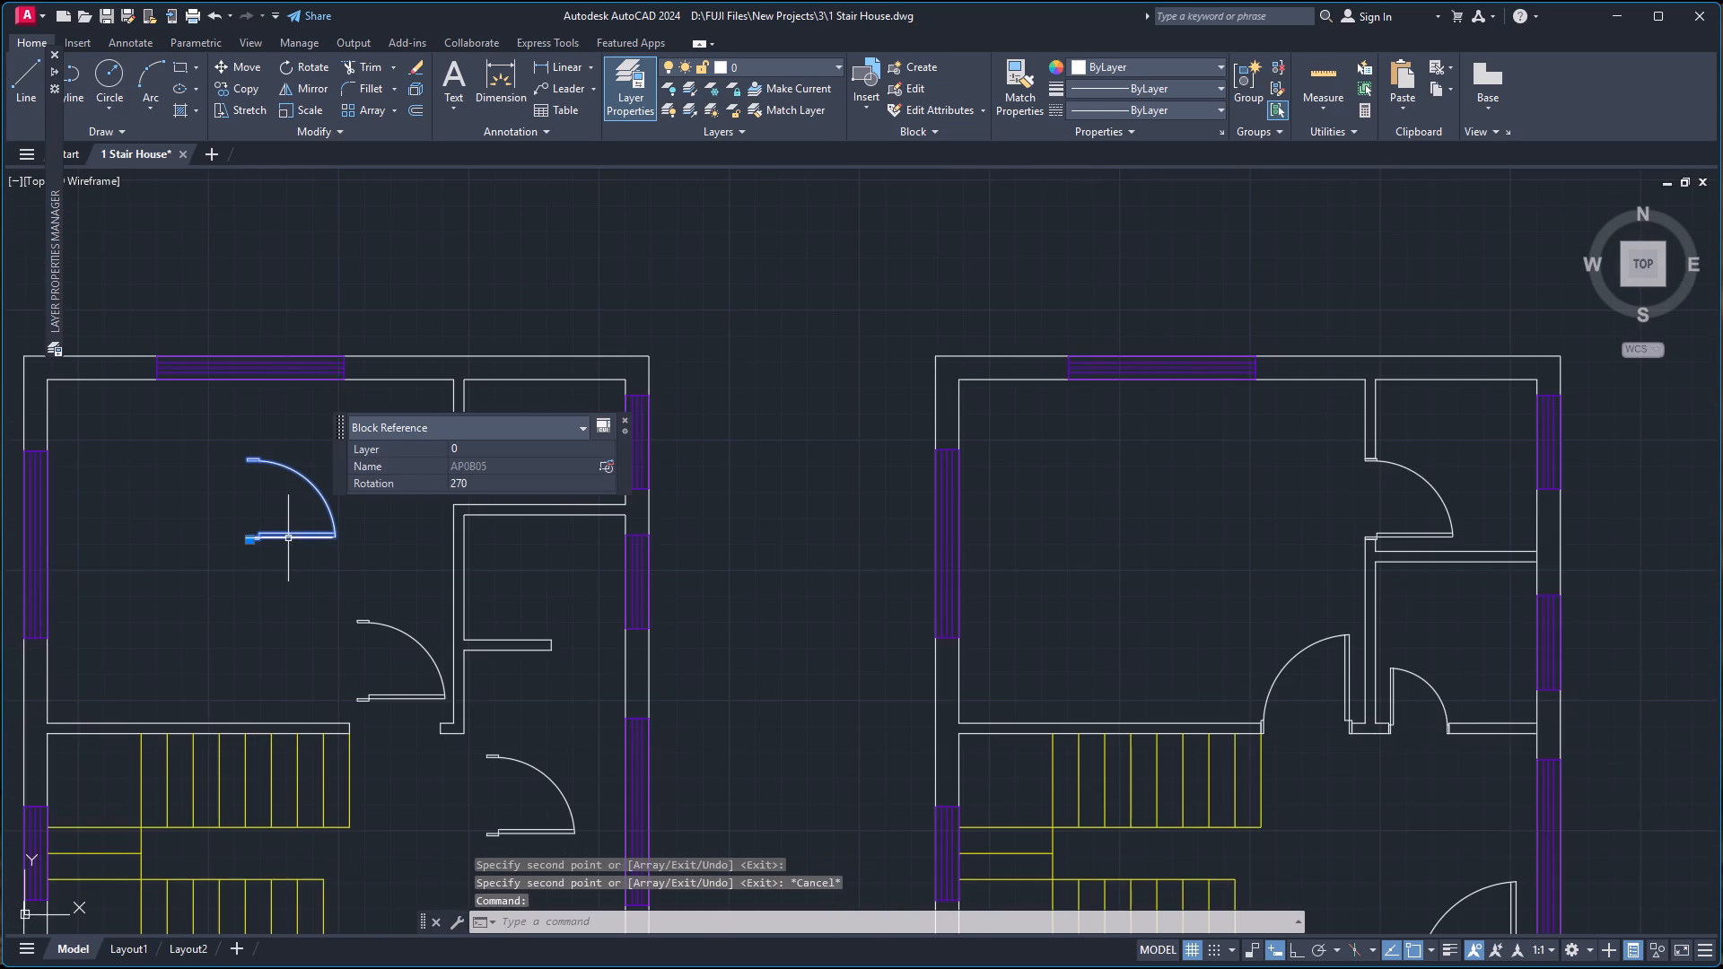
key("a")
key("l")
key("Return")
scroll(273, 503, "up", 1)
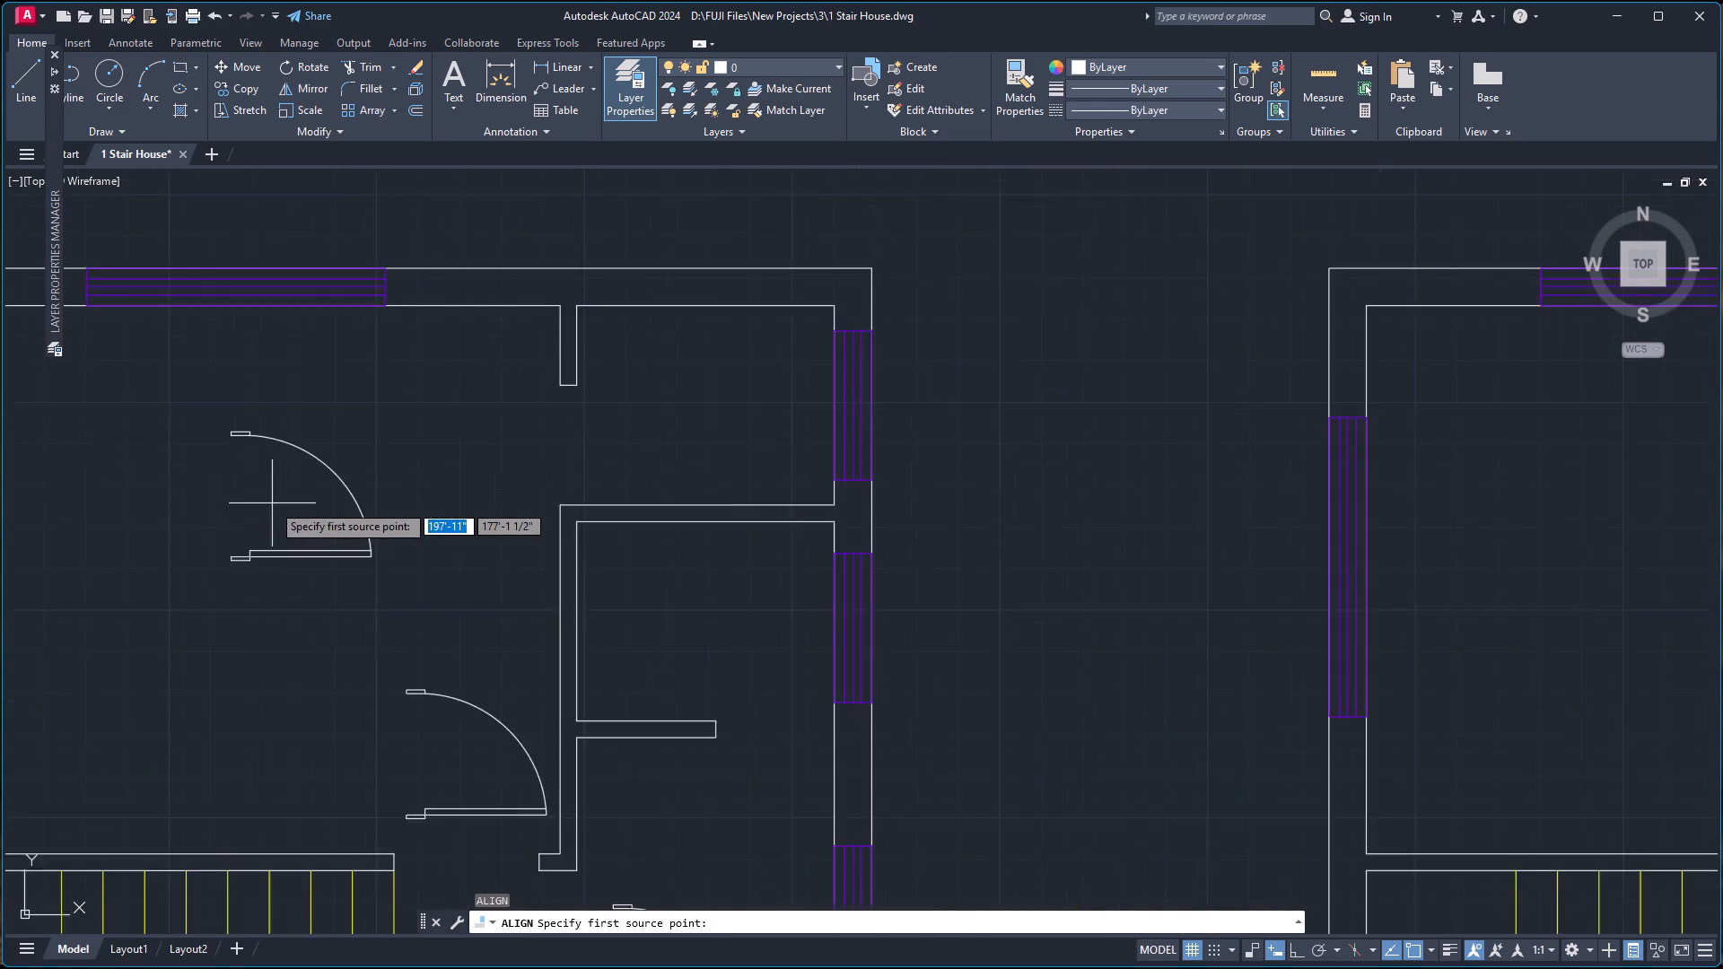
scroll(272, 503, "up", 2)
left_click(163, 649)
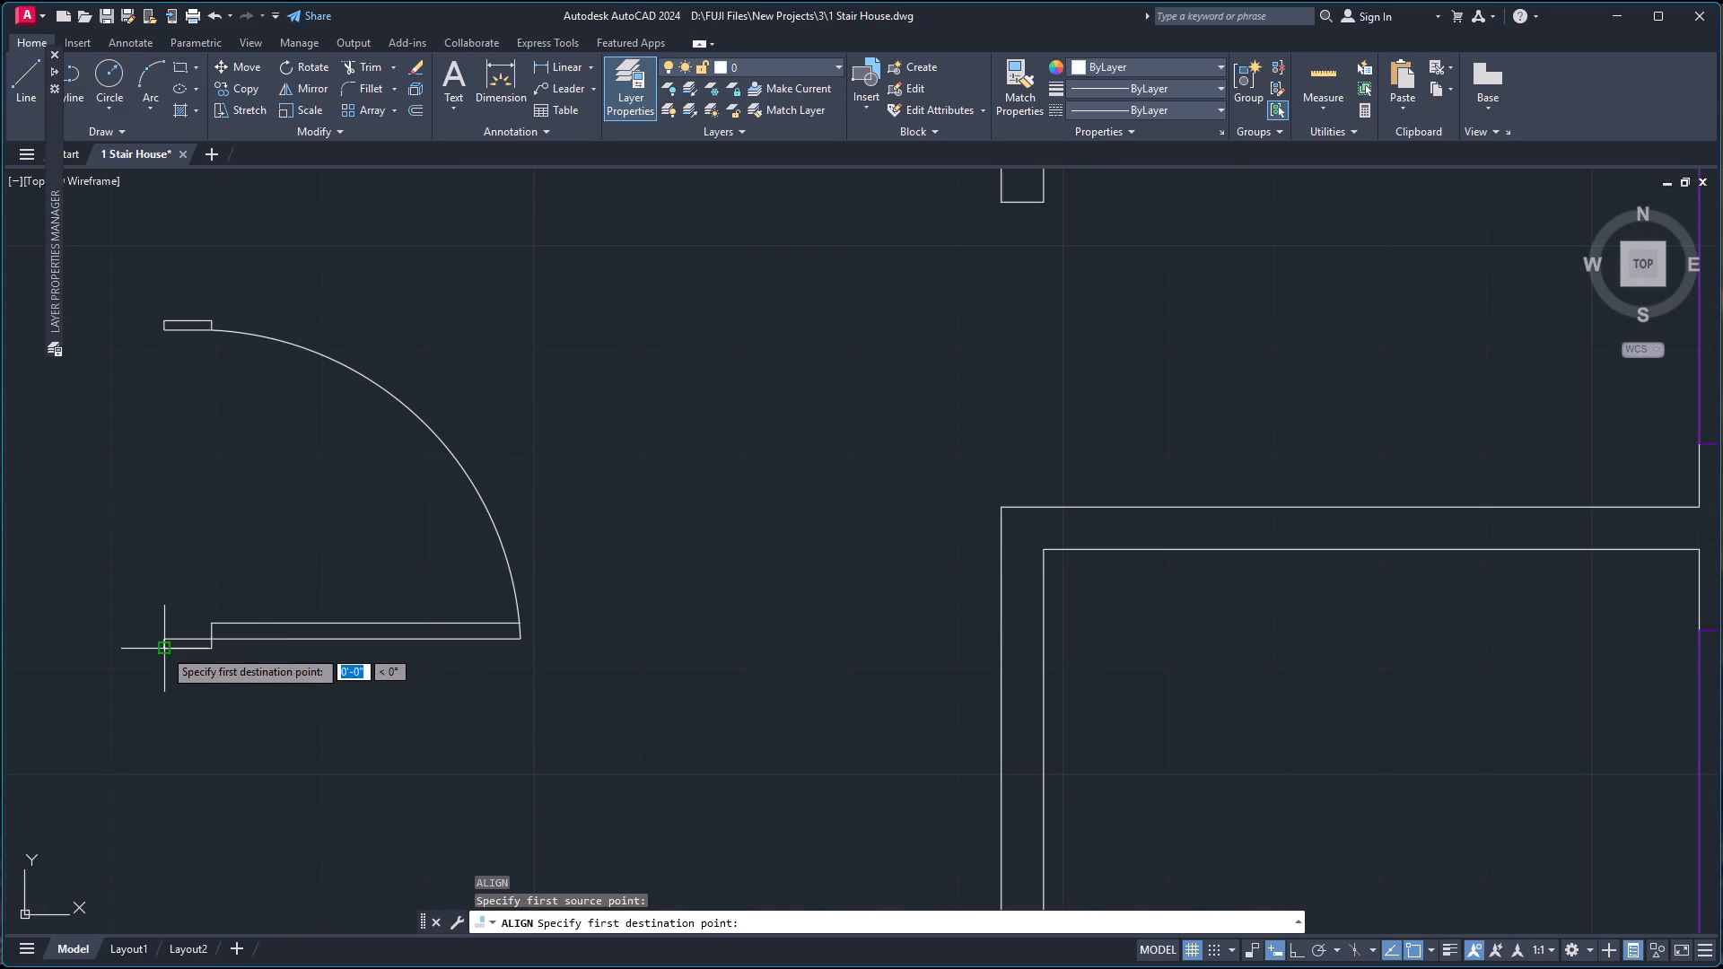
left_click(1001, 511)
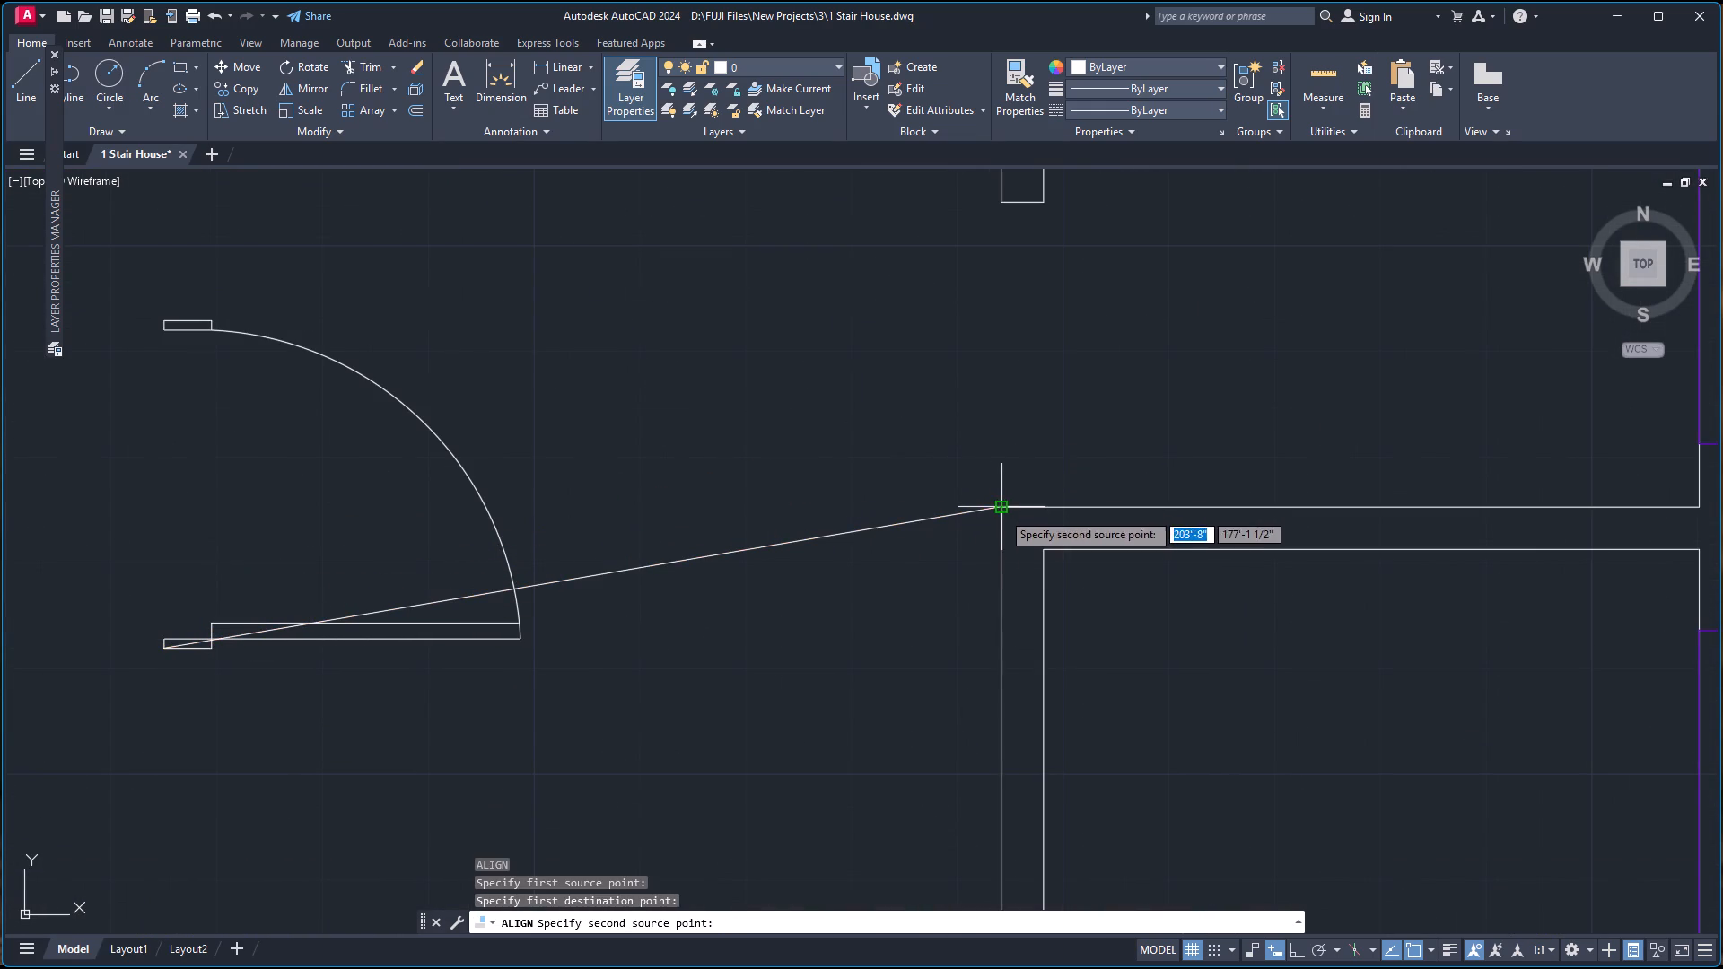
left_click(162, 323)
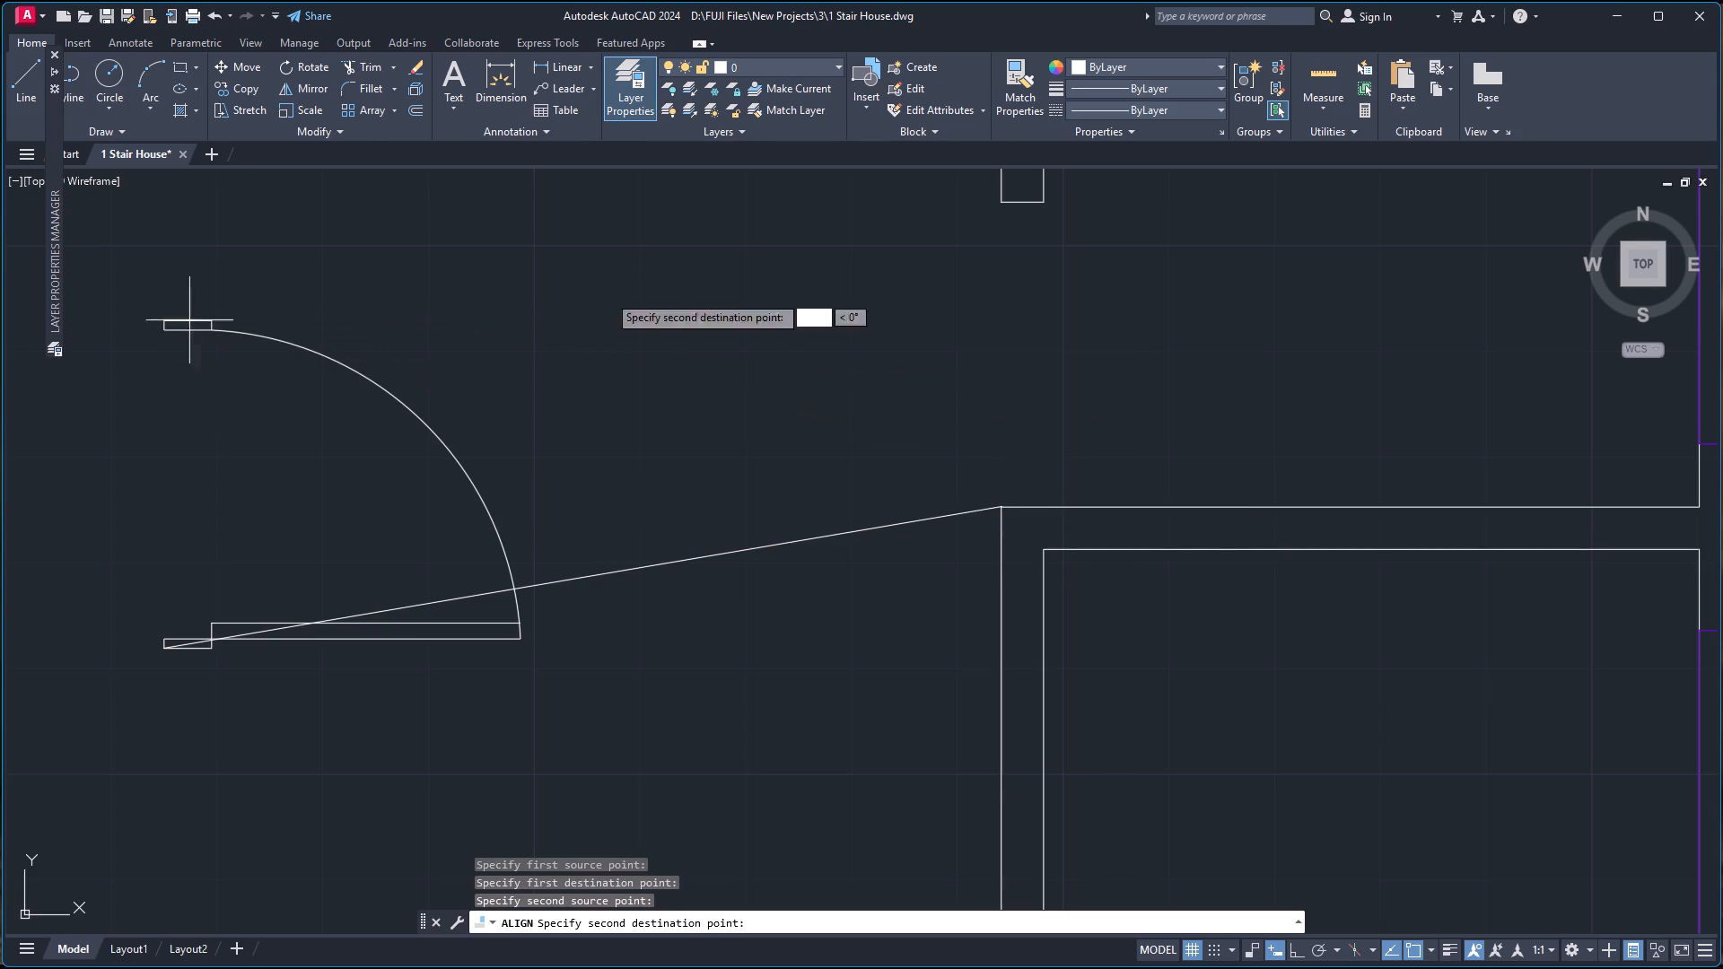
left_click(1005, 199)
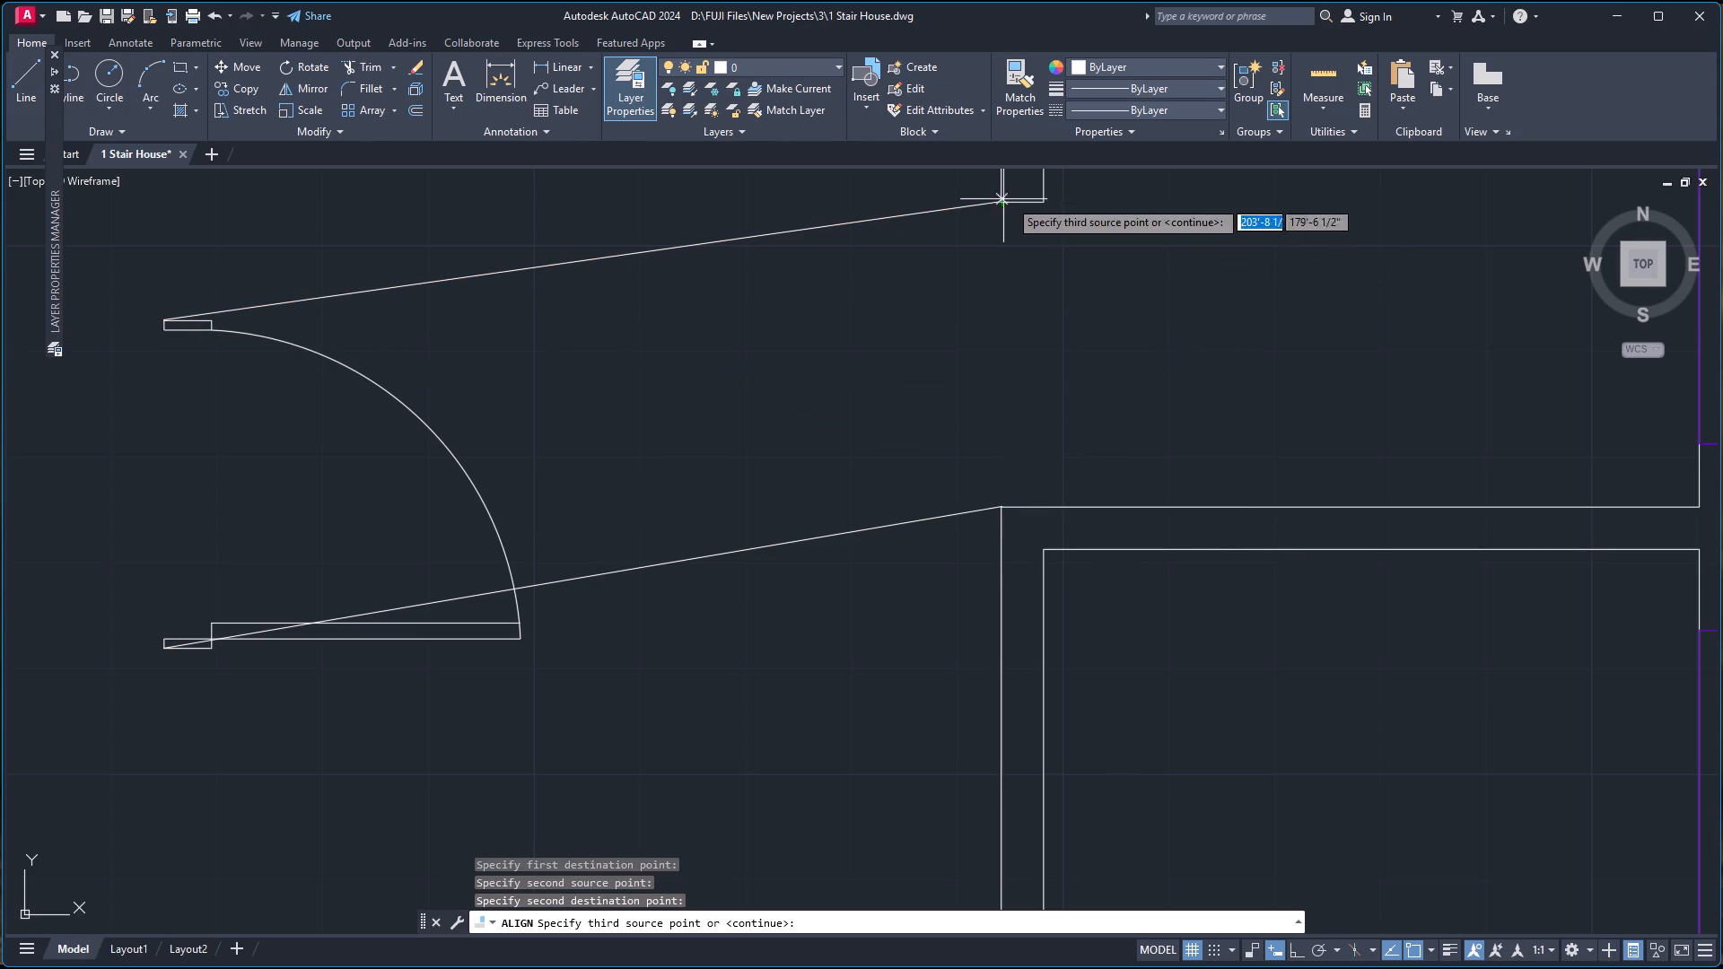
key("Return")
key("Down")
key("Up")
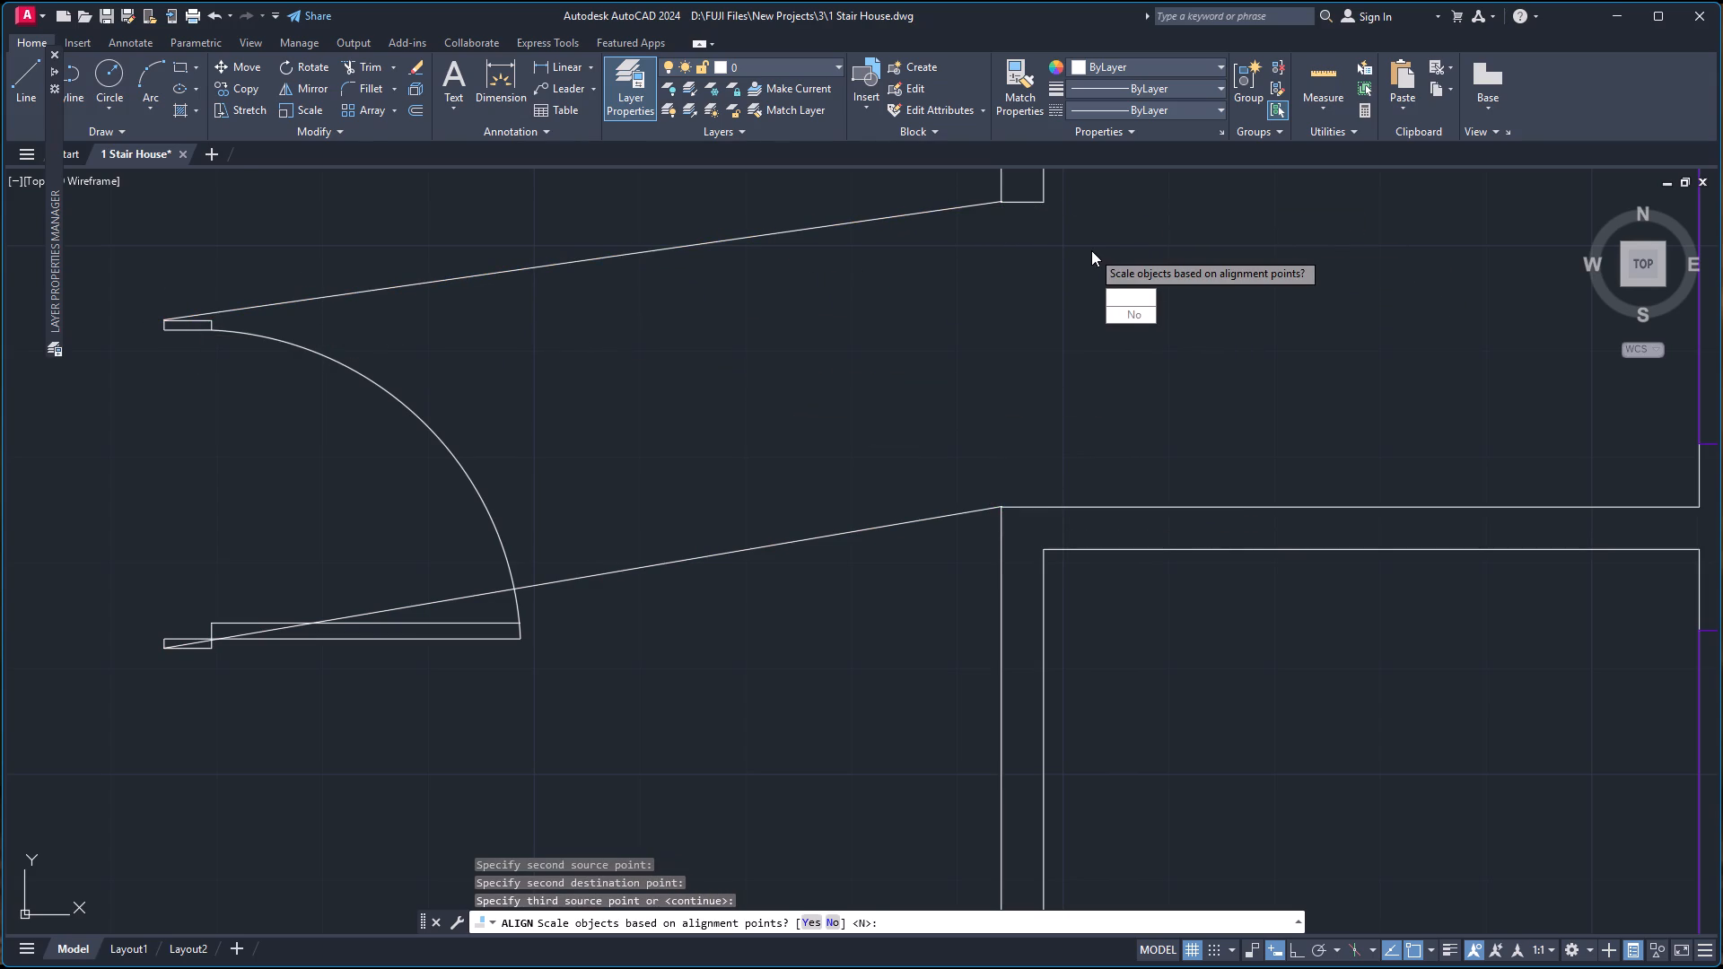
key("Return")
Align the door copy above the stairs to the upper stair wall opening at the lower corners, hinged at the east stub and scaled to fit.
scroll(1091, 323, "down", 3)
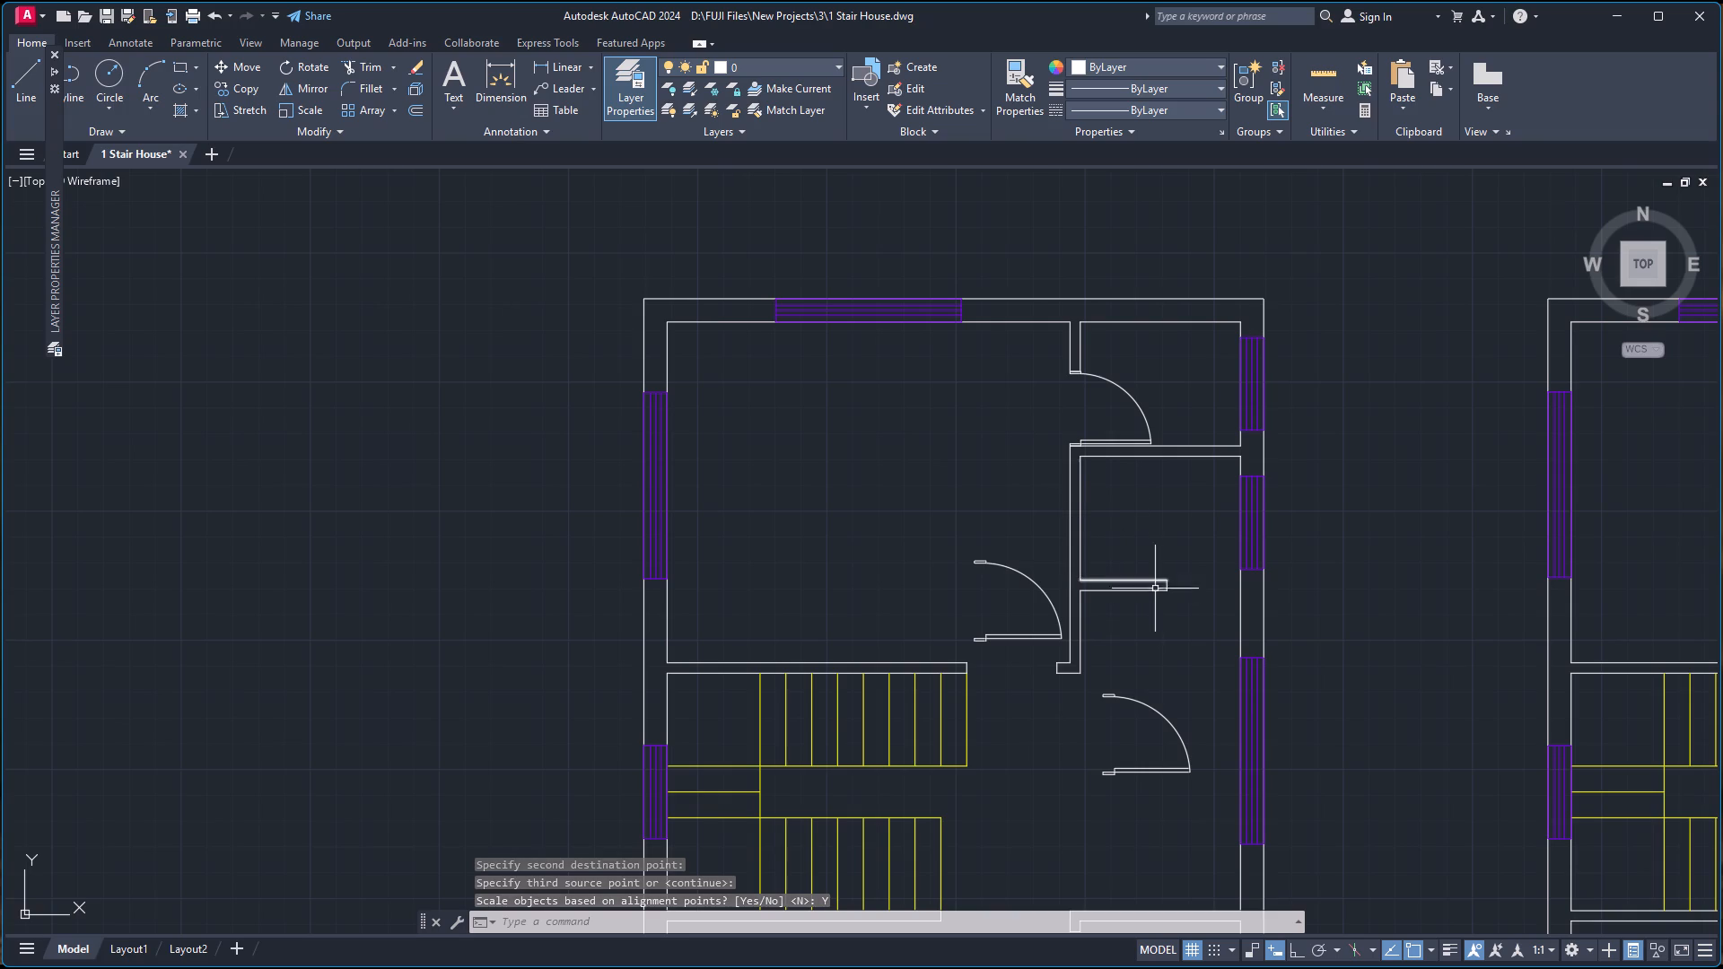
scroll(1165, 643, "up", 1)
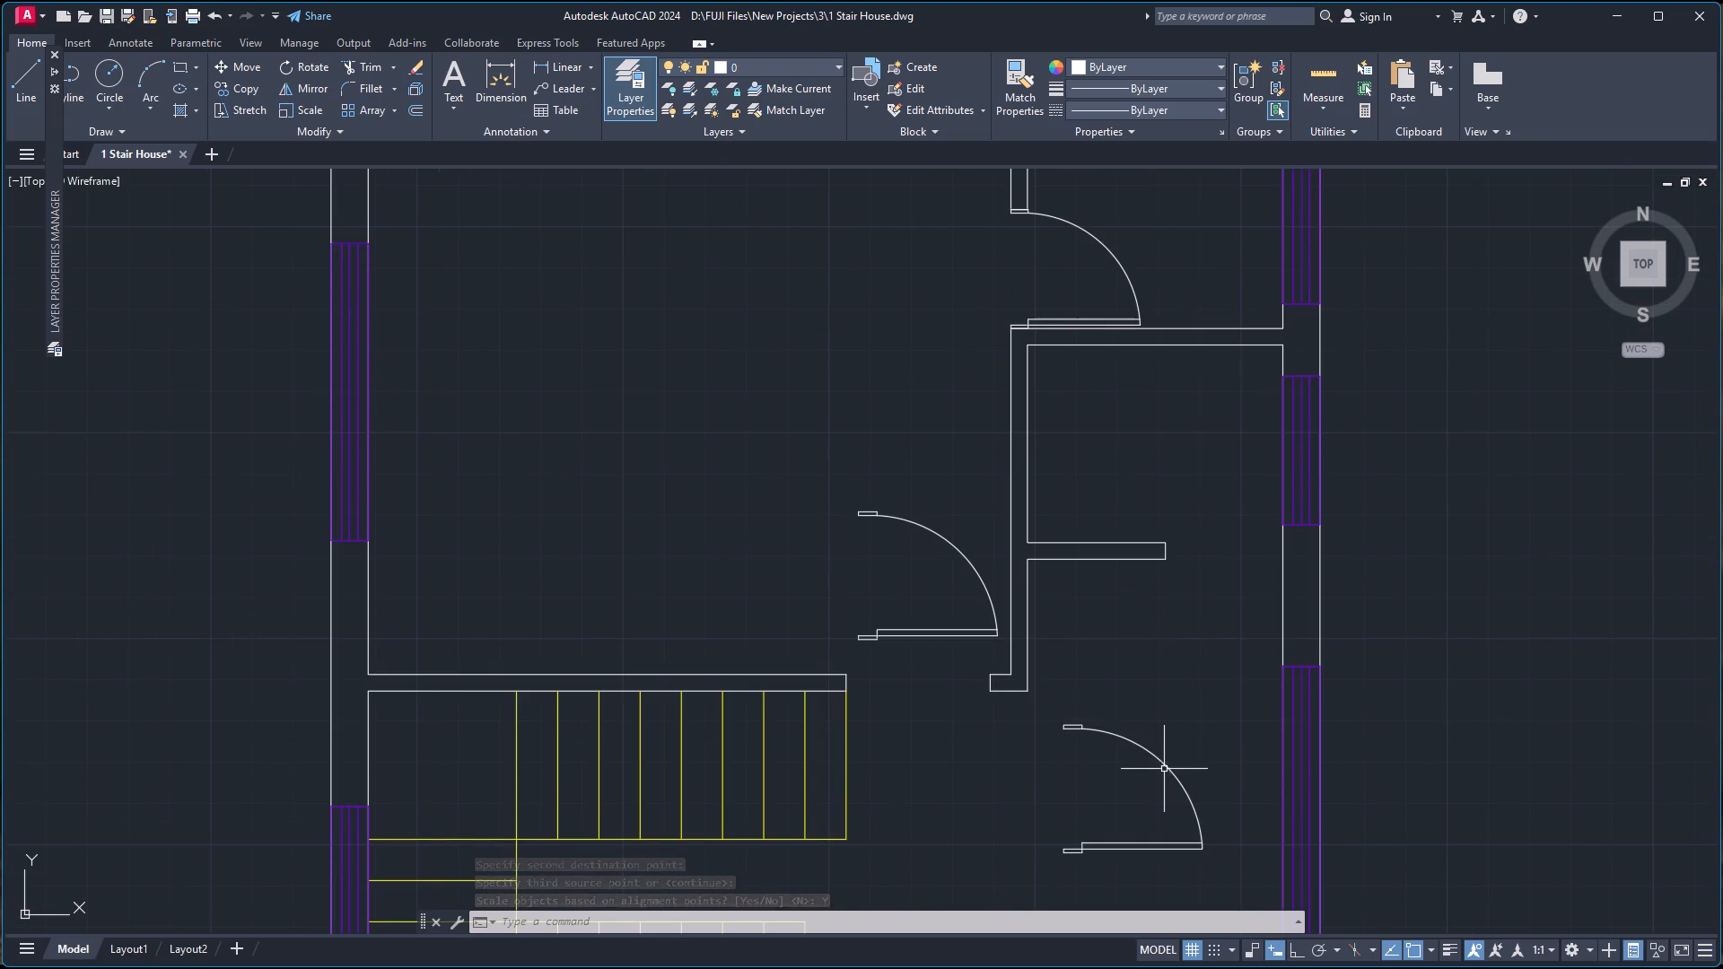
left_click(896, 636)
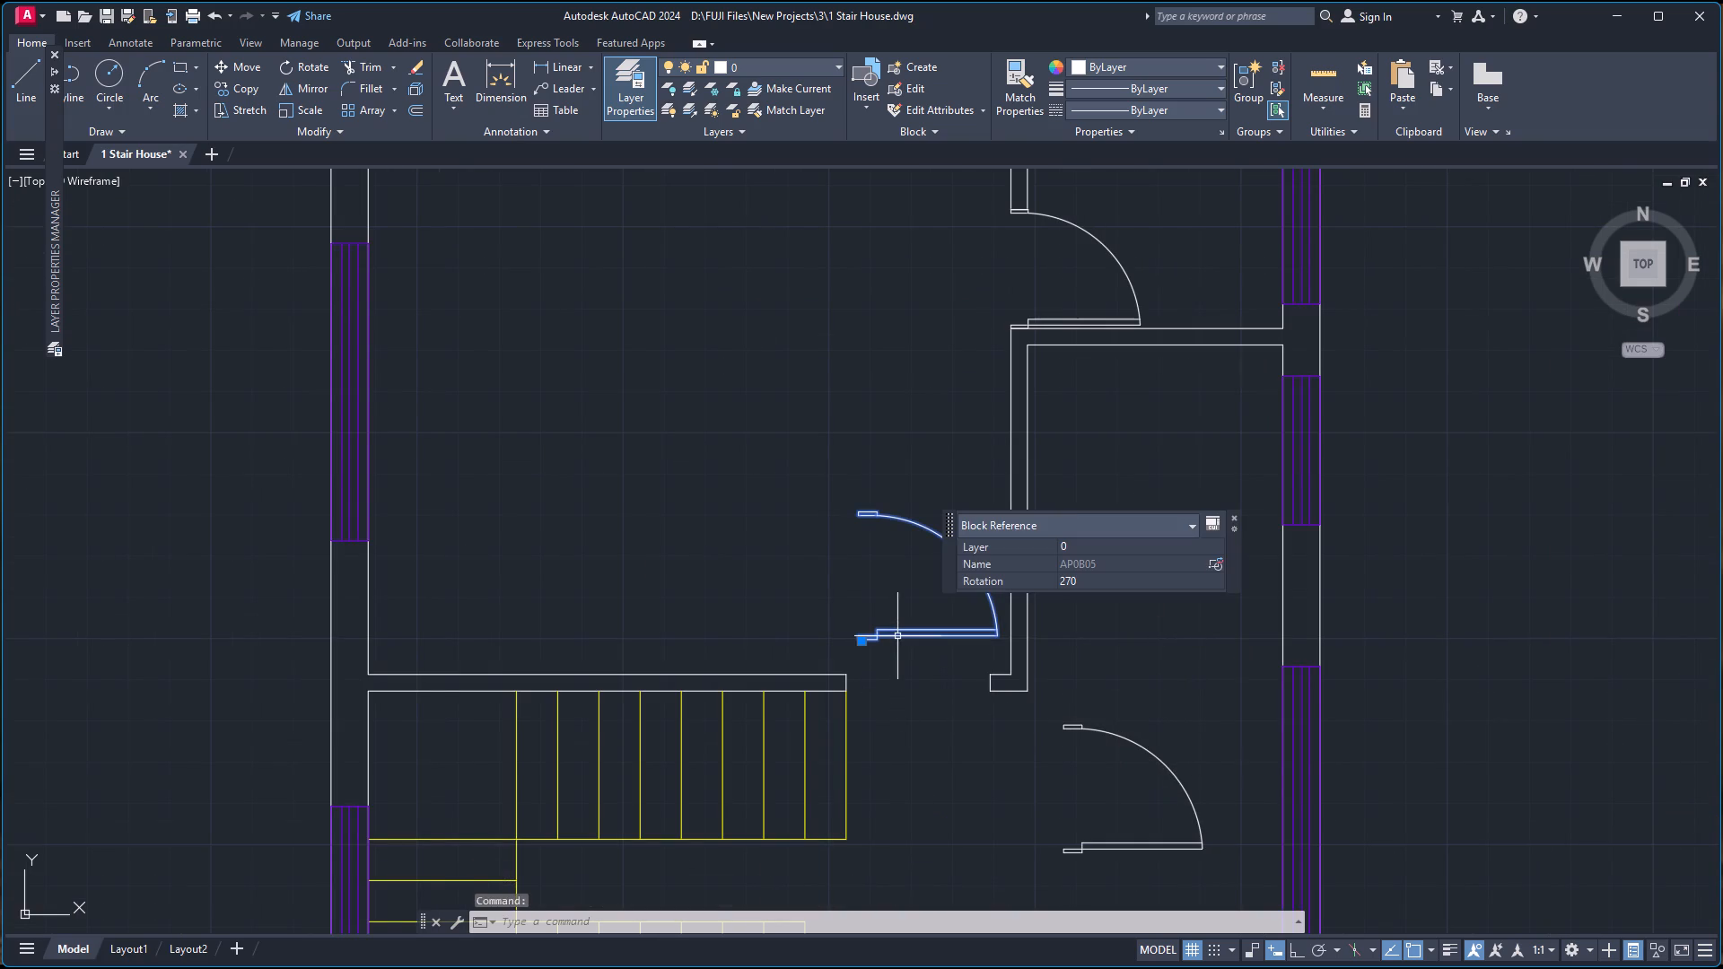
type("AL")
key("Return")
scroll(878, 645, "up", 3)
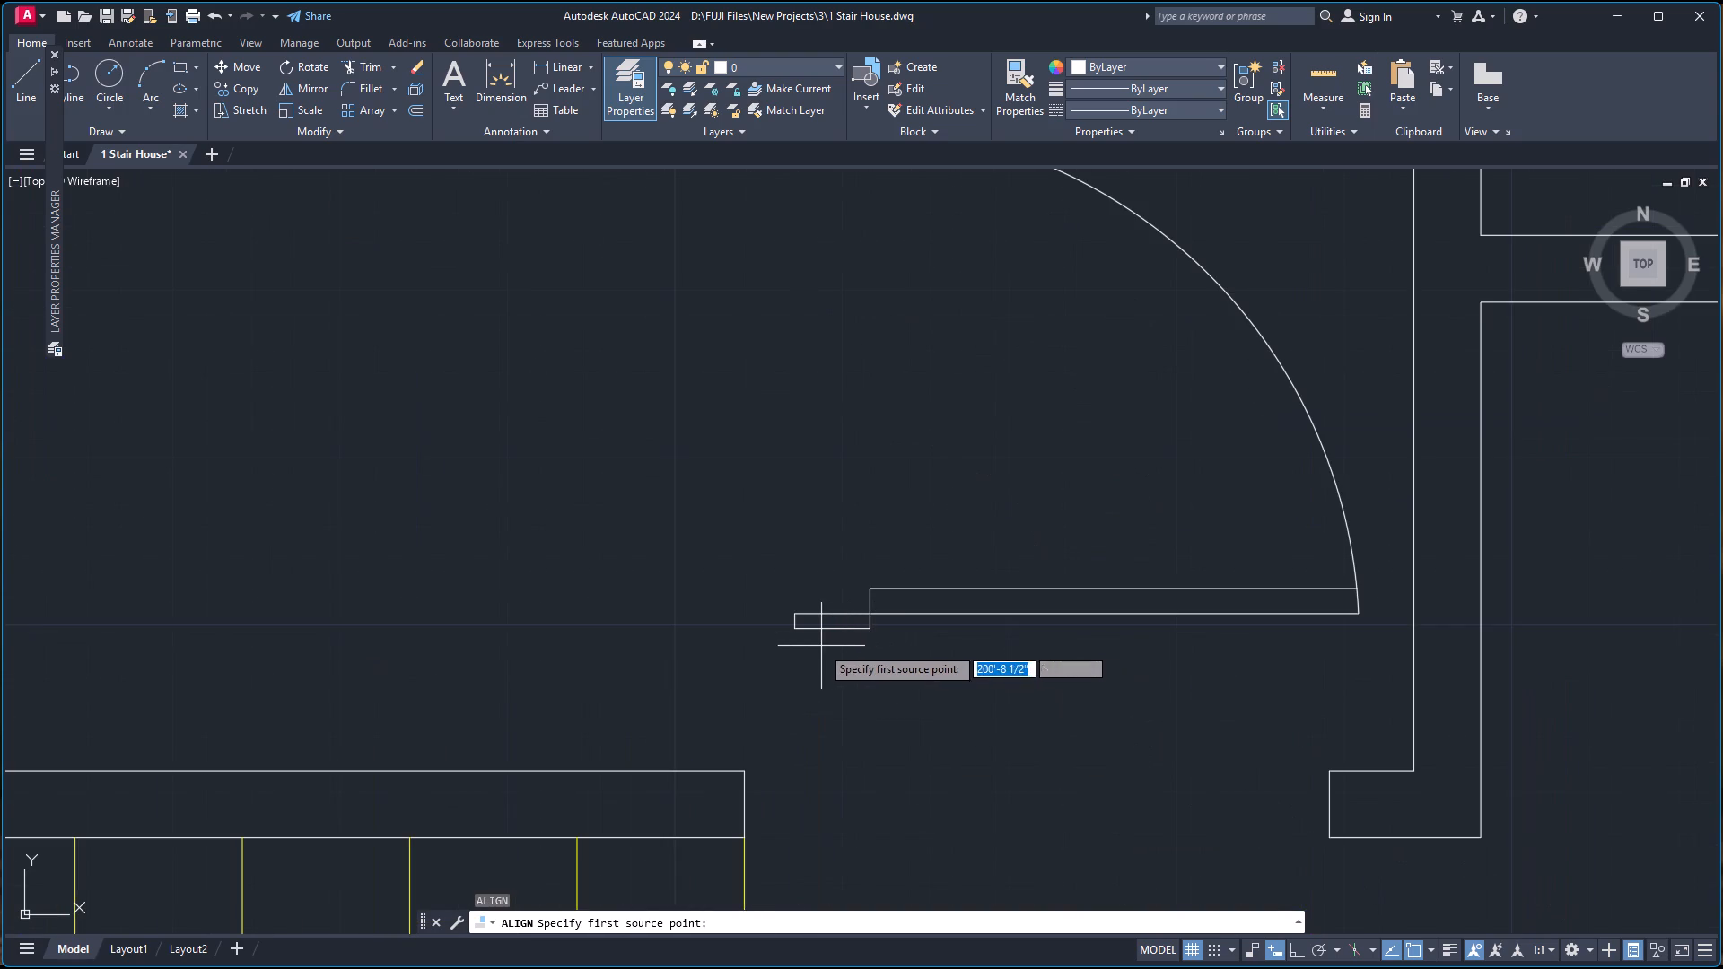
left_click(793, 629)
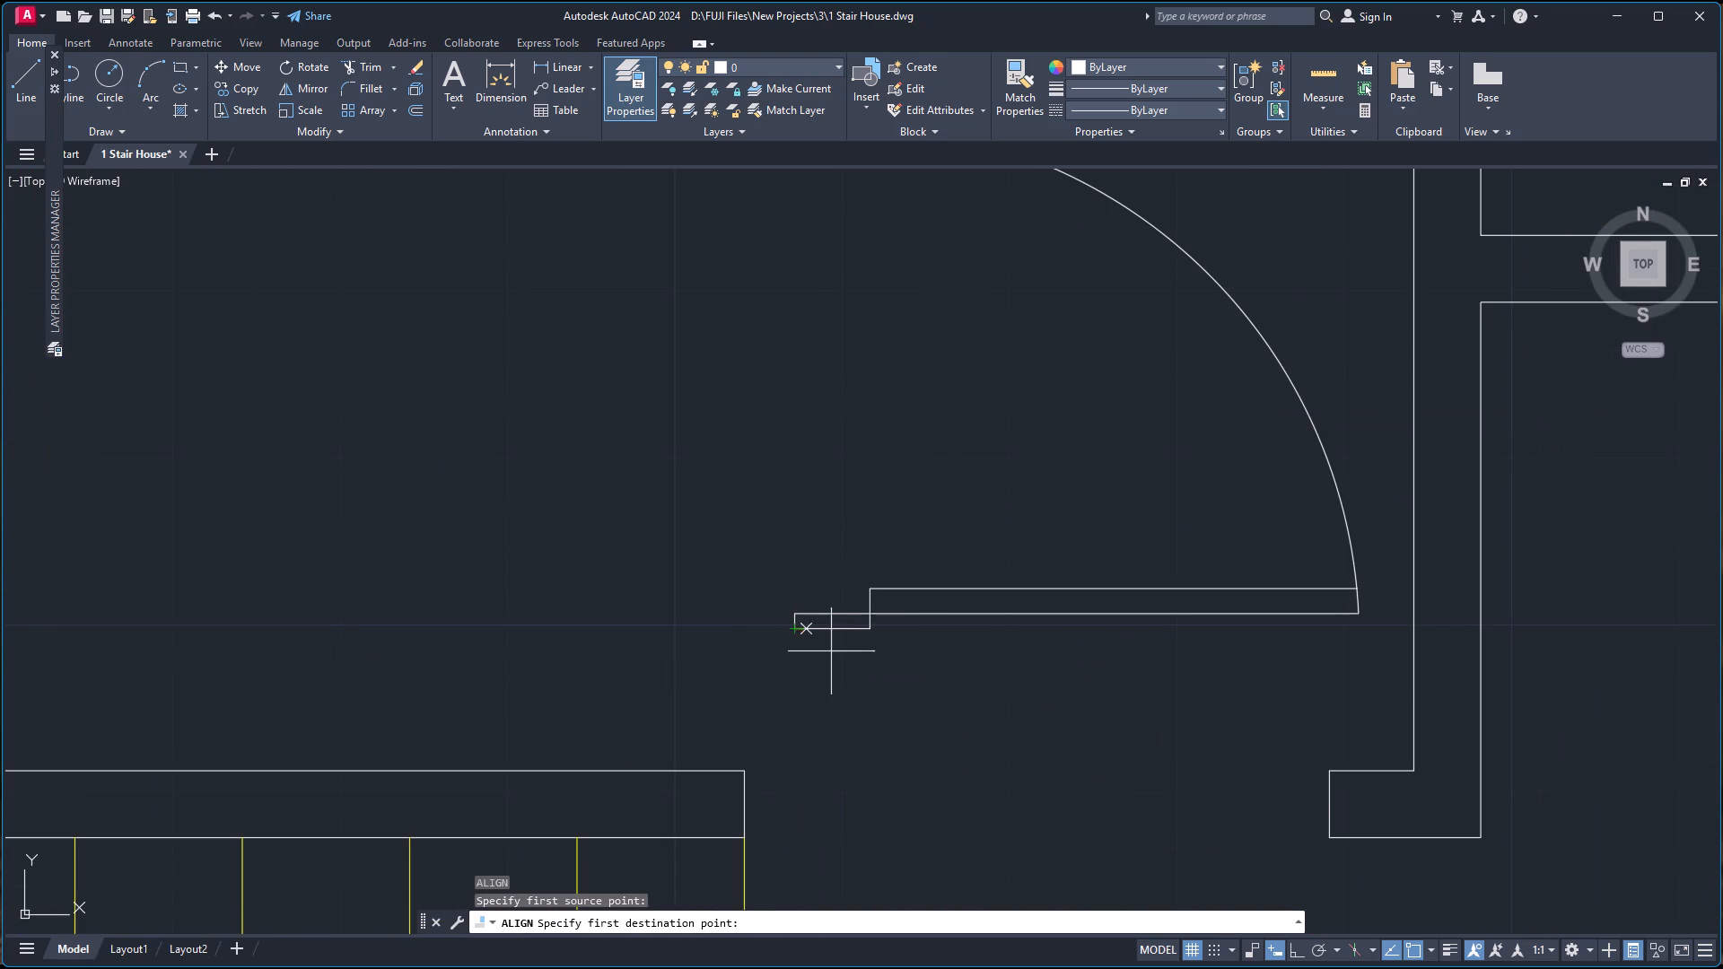
left_click(1335, 835)
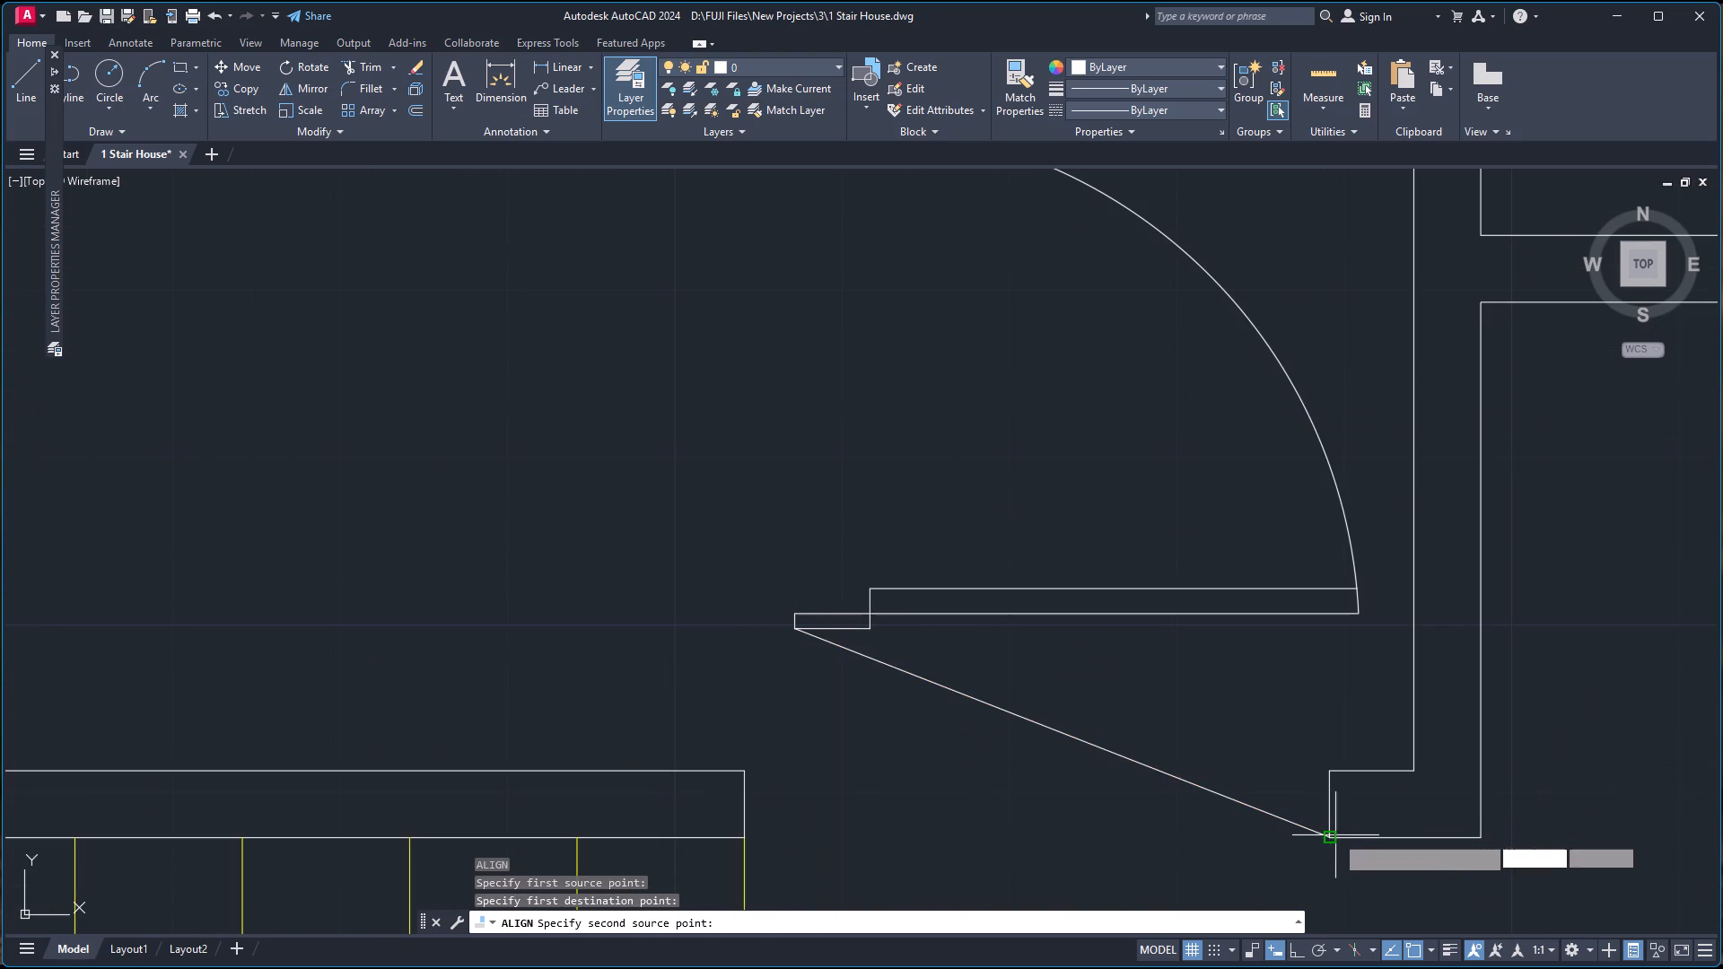
key("F8")
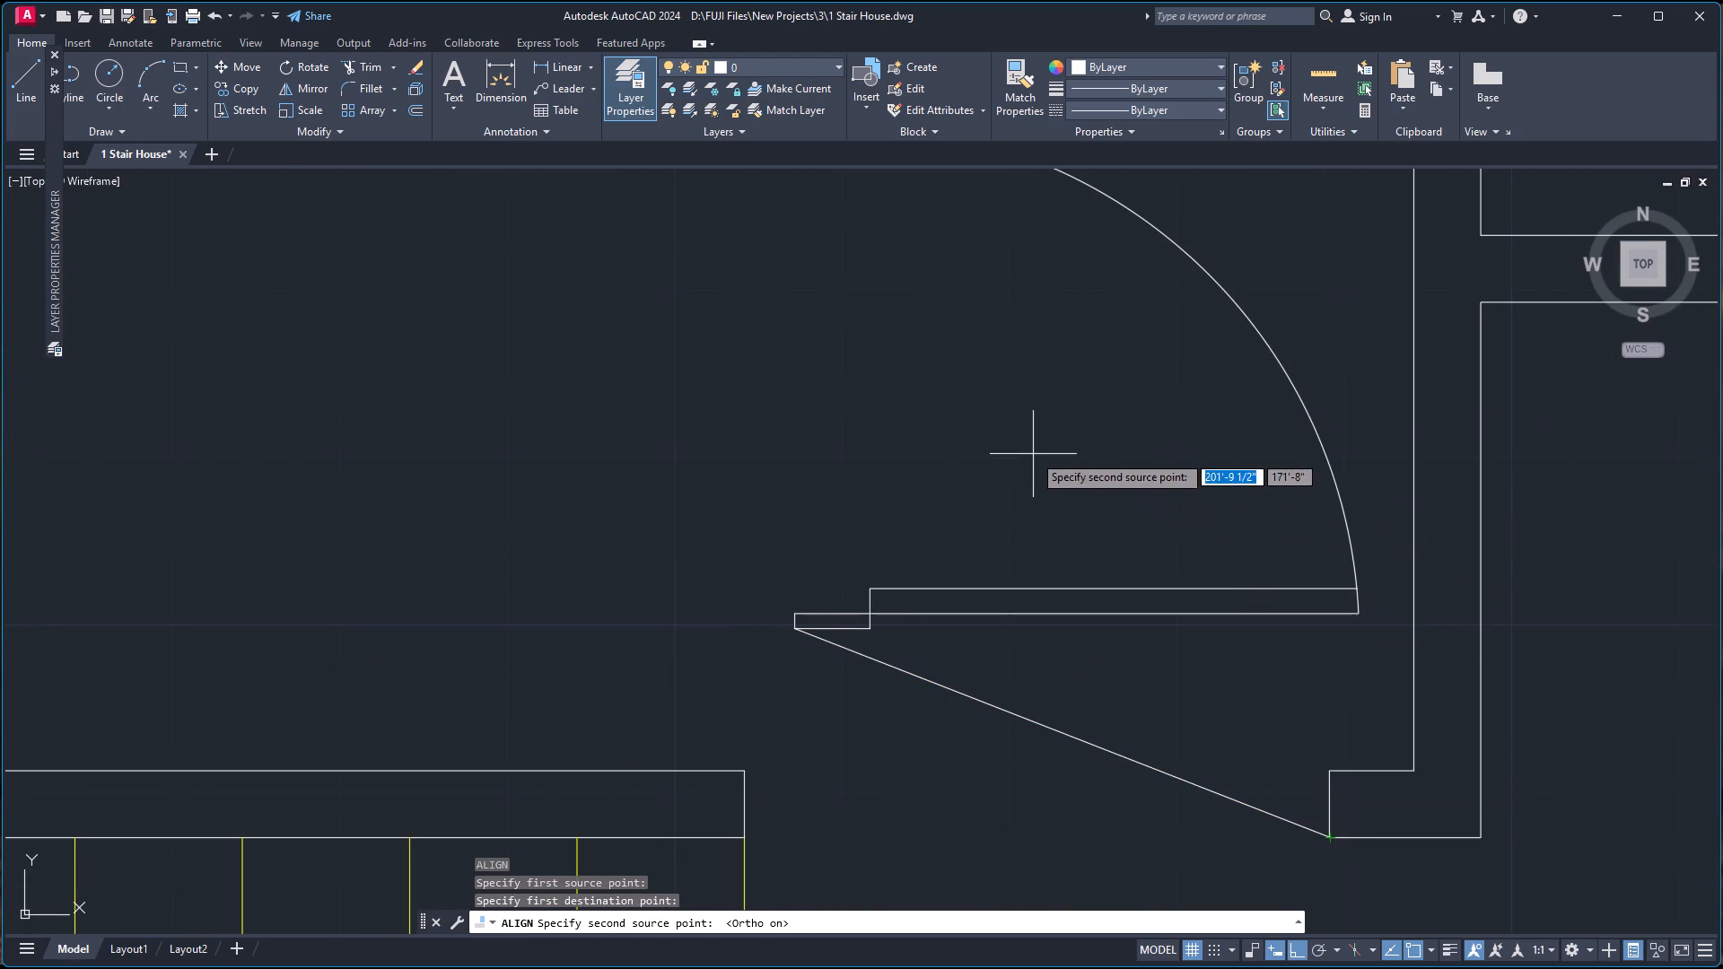
scroll(1032, 454, "down", 3)
scroll(956, 341, "up", 3)
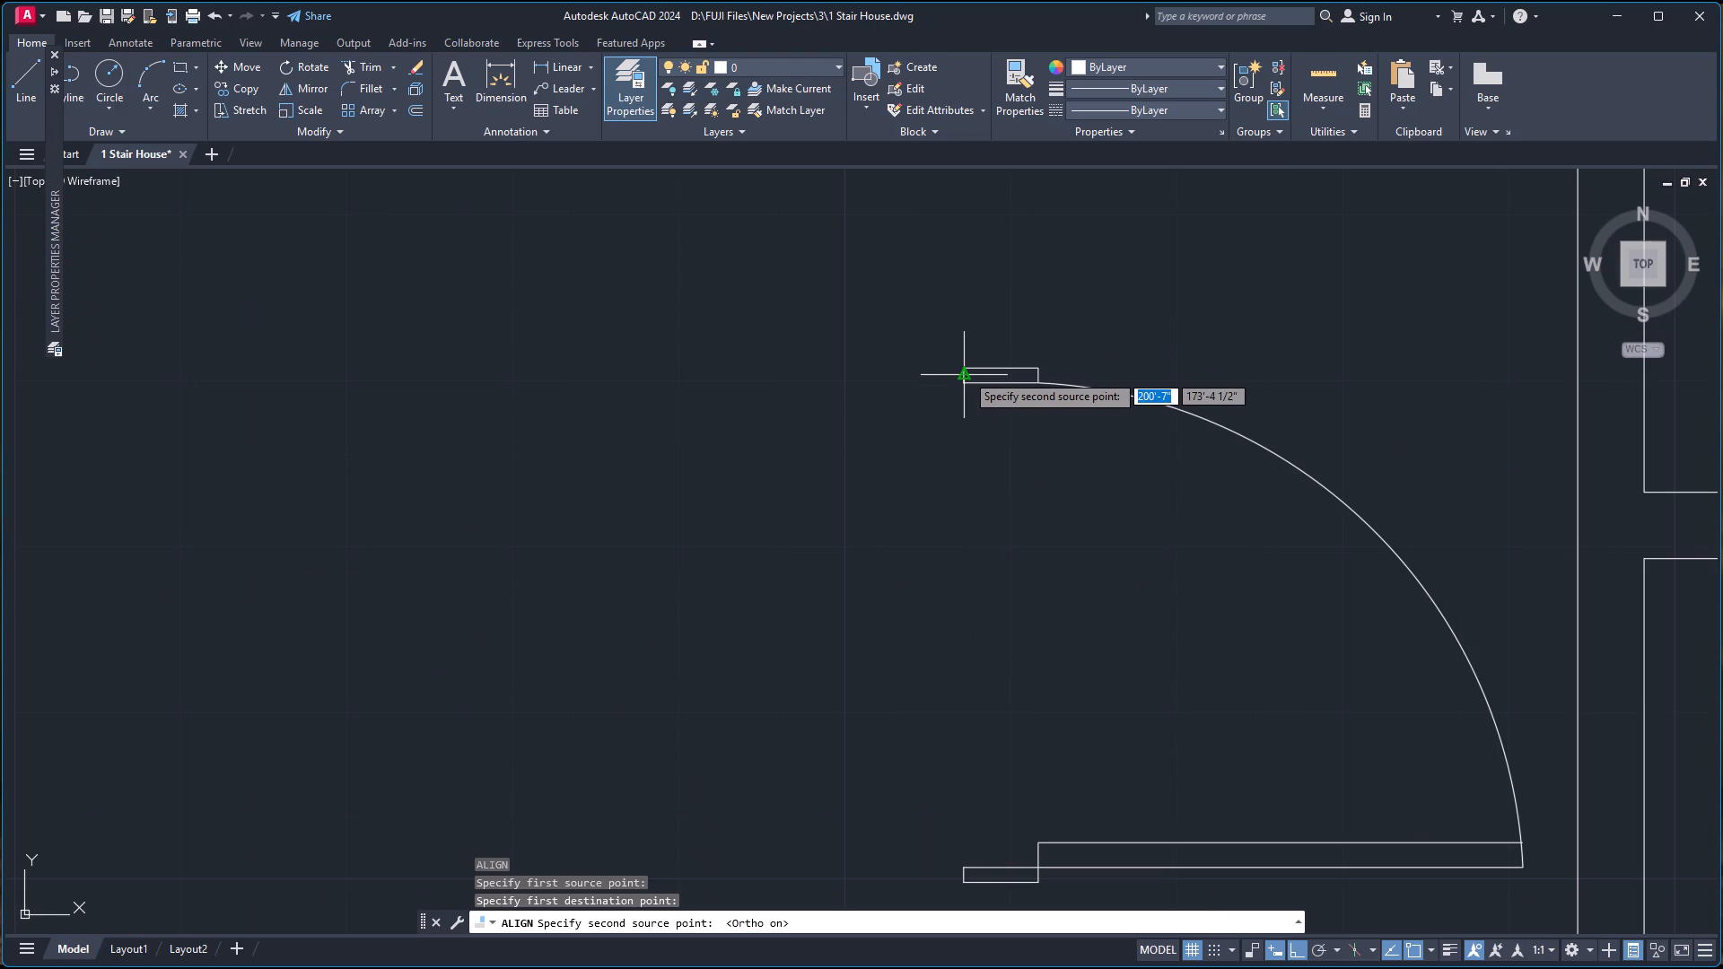
left_click(966, 367)
scroll(966, 365, "down", 5)
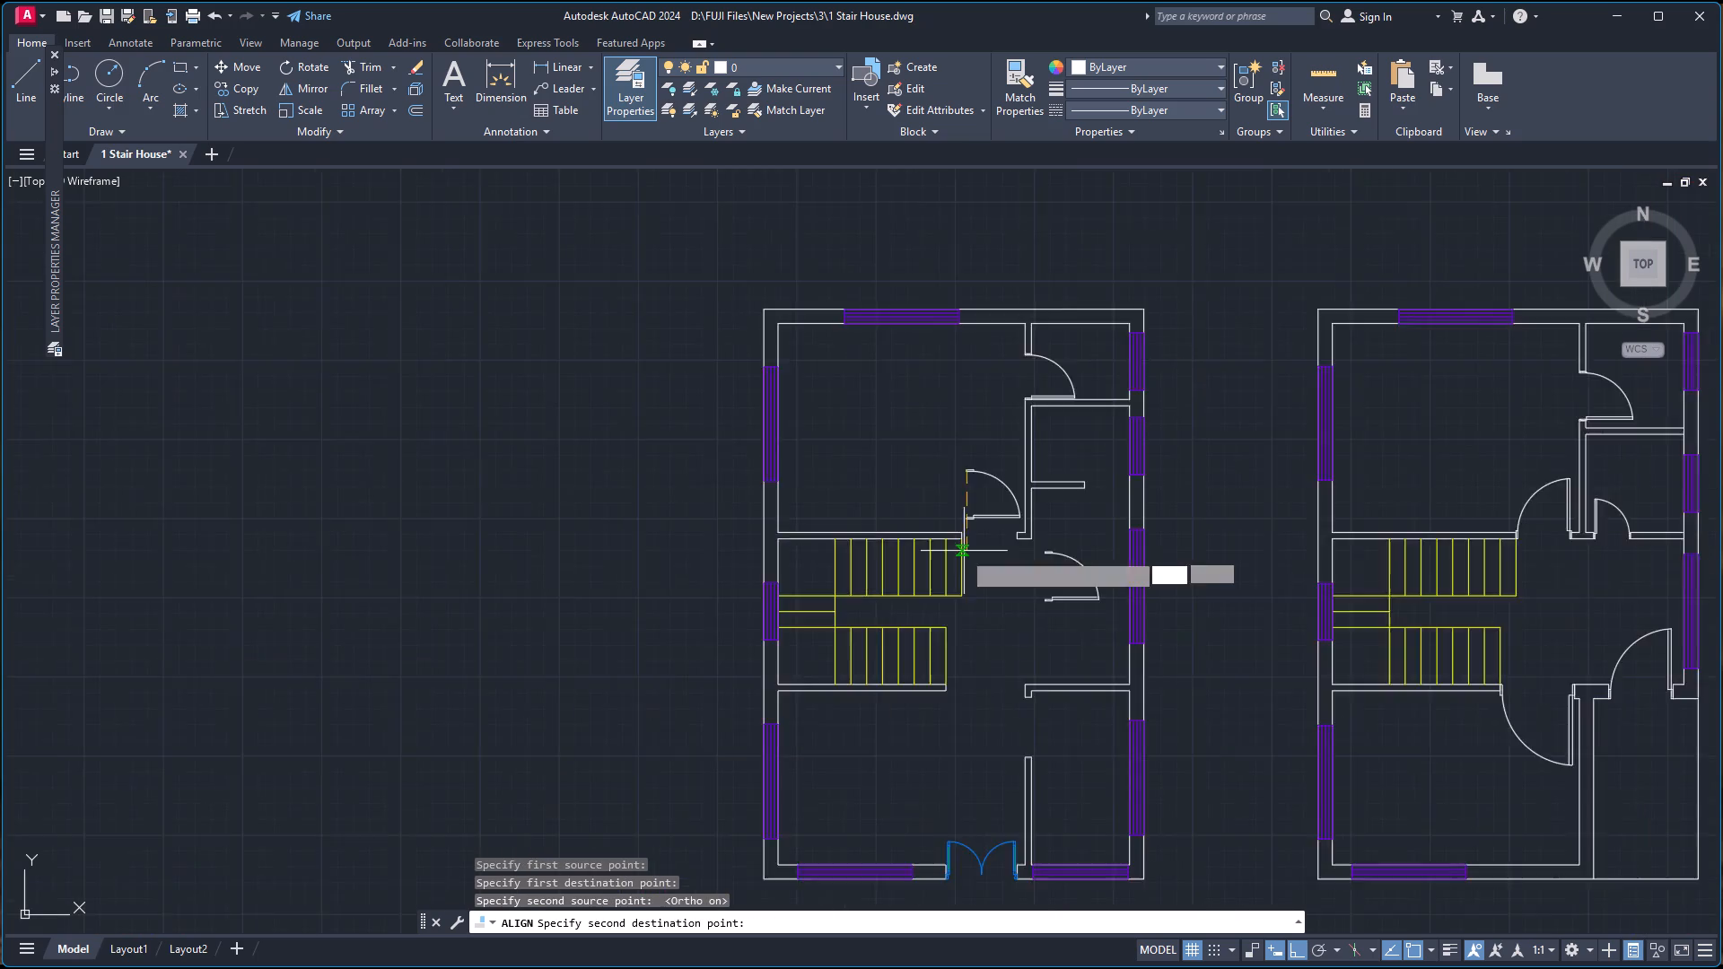
scroll(963, 552, "up", 3)
left_click(953, 501)
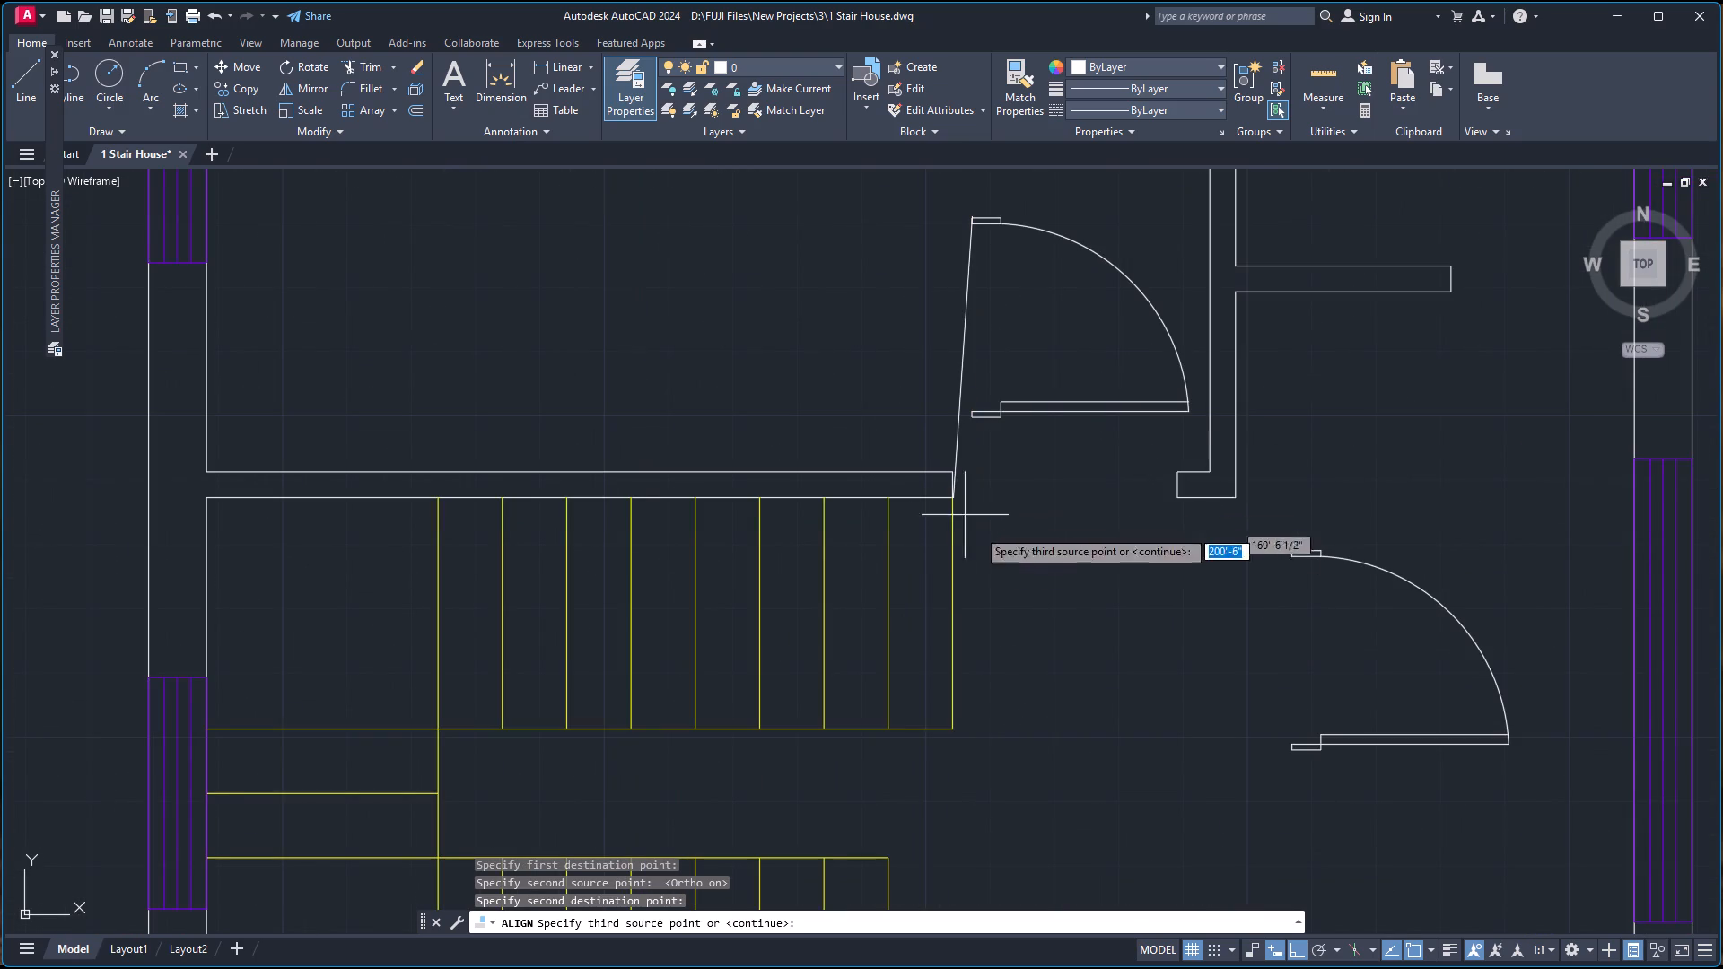
key("Return")
key("Up")
key("Return")
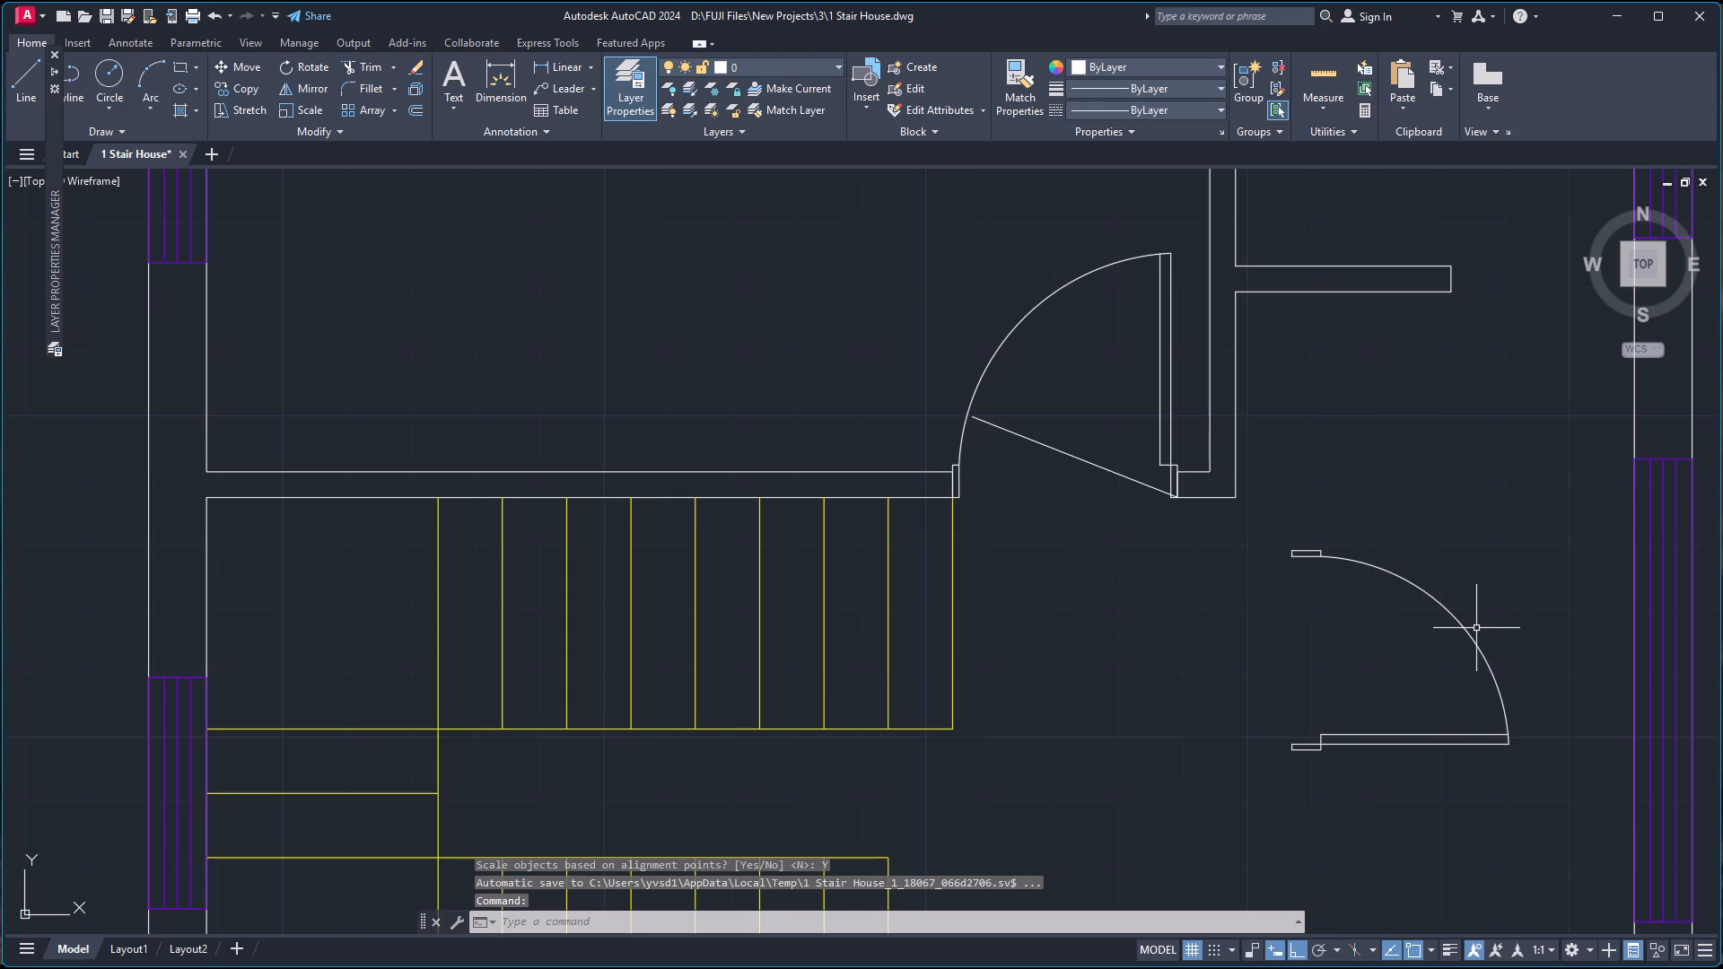
Align the hall's door copy to the opening between the short partition's southeast corner and the east wall, hinged at the east wall, scaled to fit.
left_click(1332, 557)
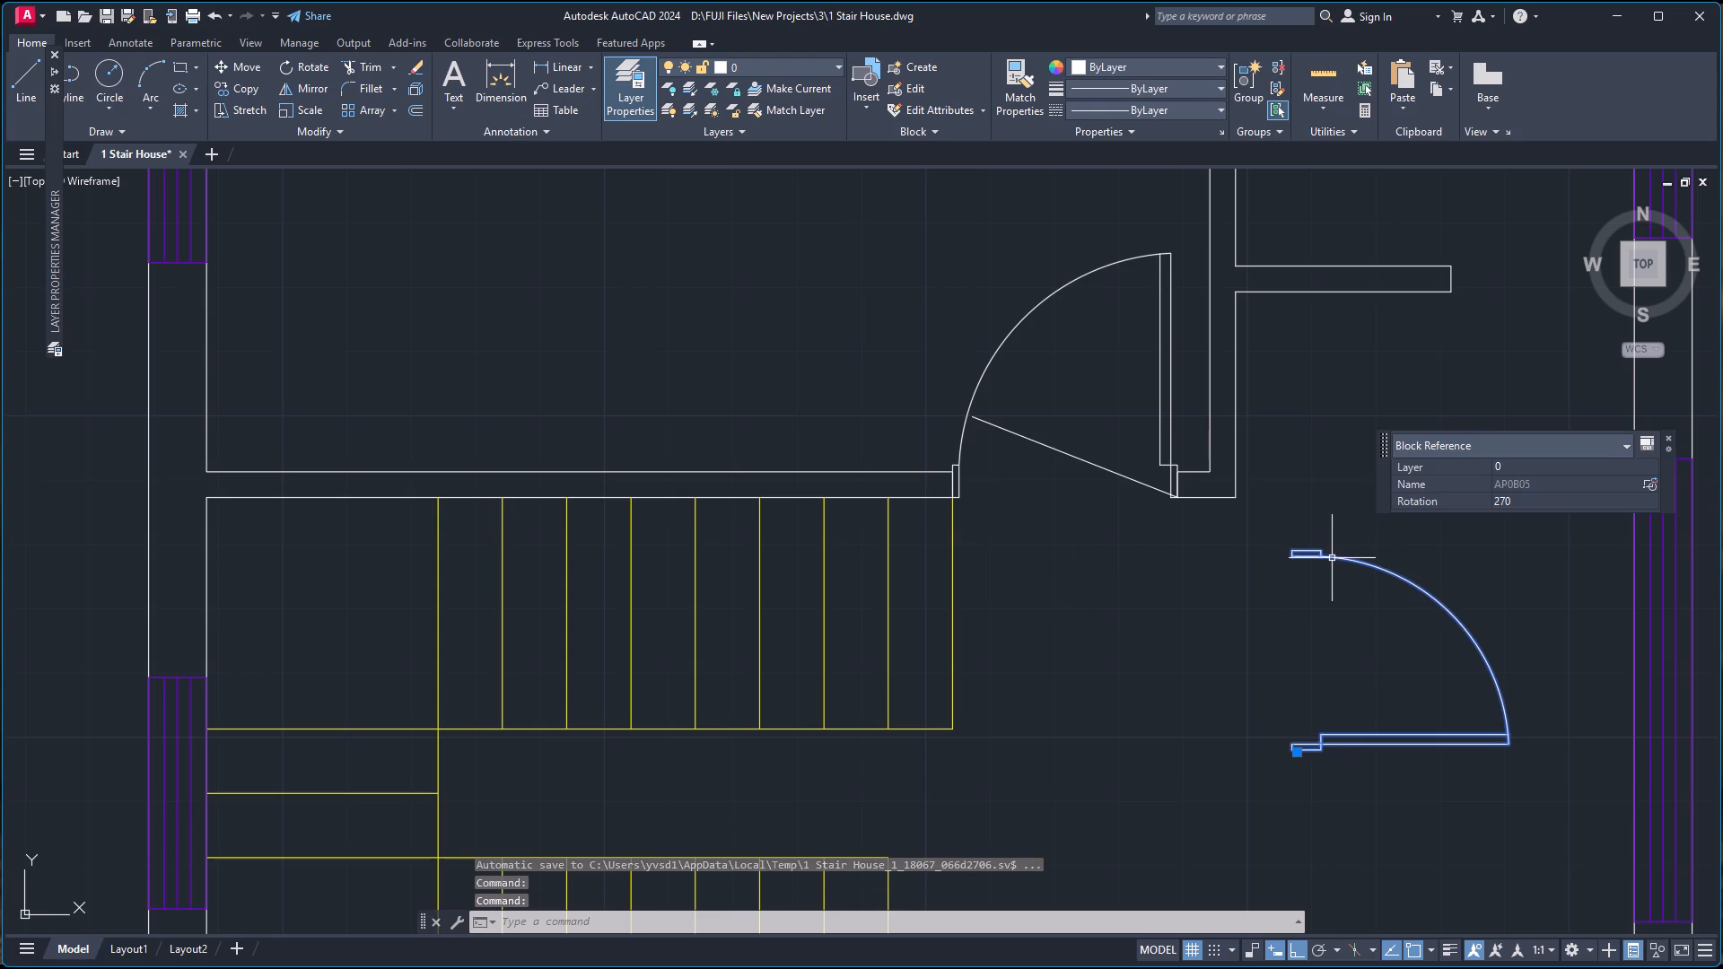
type("AL")
key("Return")
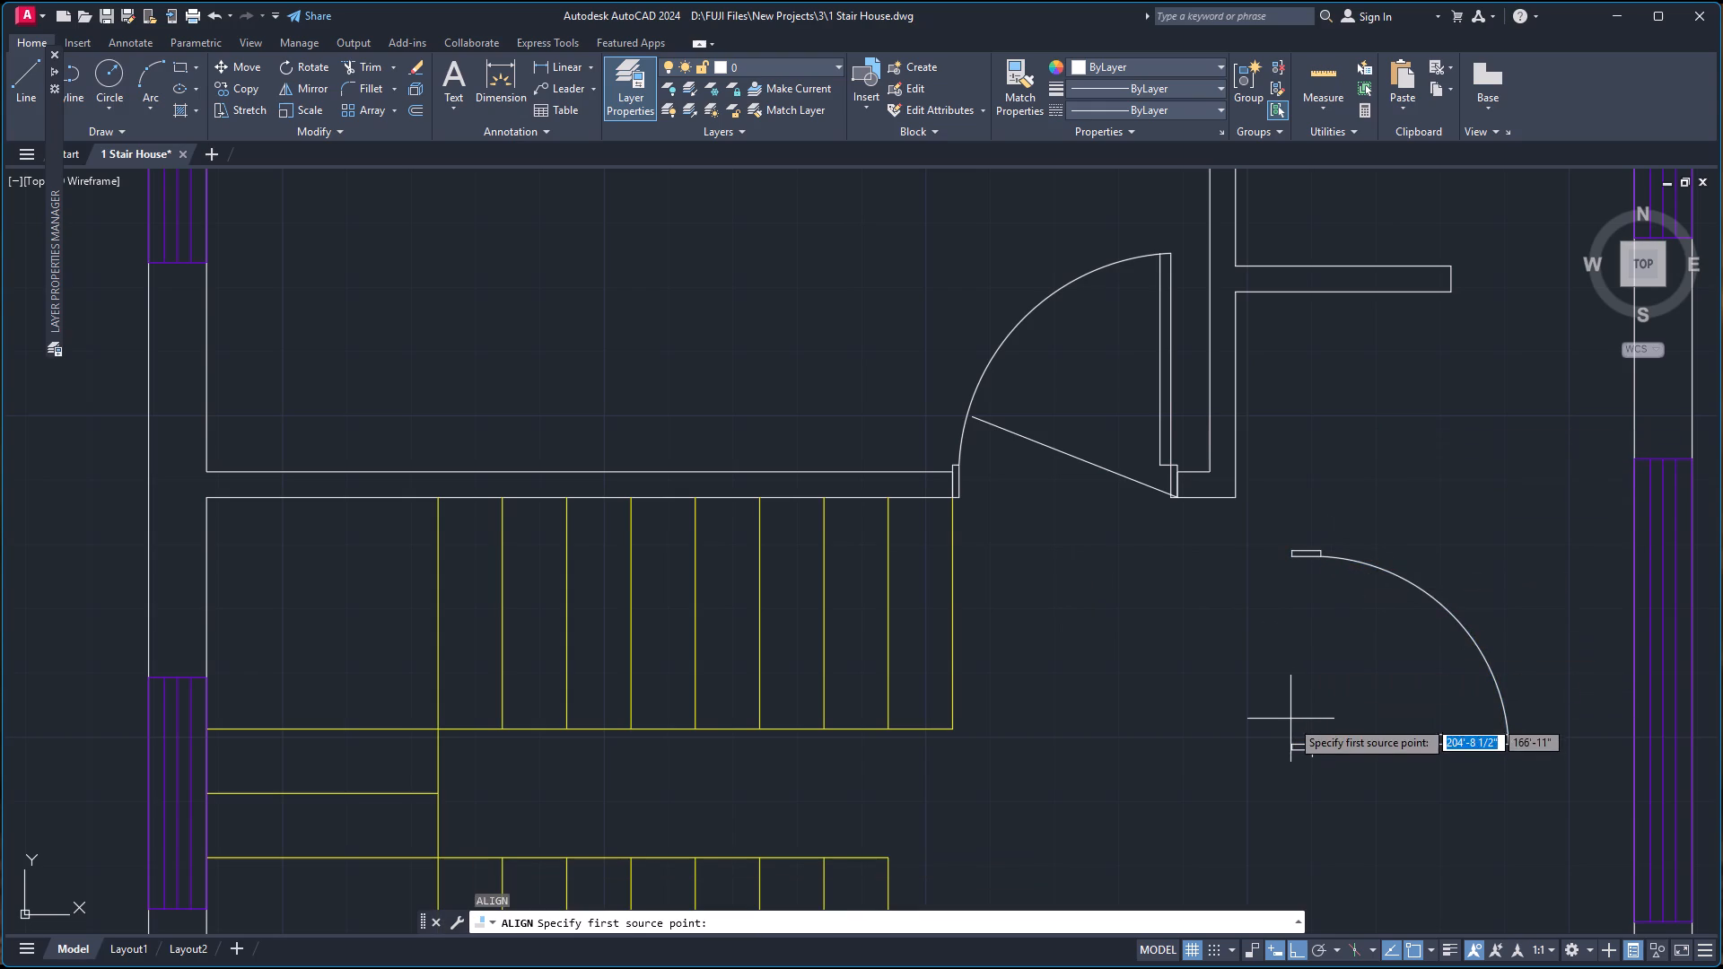
scroll(1316, 474, "down", 2)
scroll(1315, 358, "down", 1)
scroll(1315, 258, "up", 3)
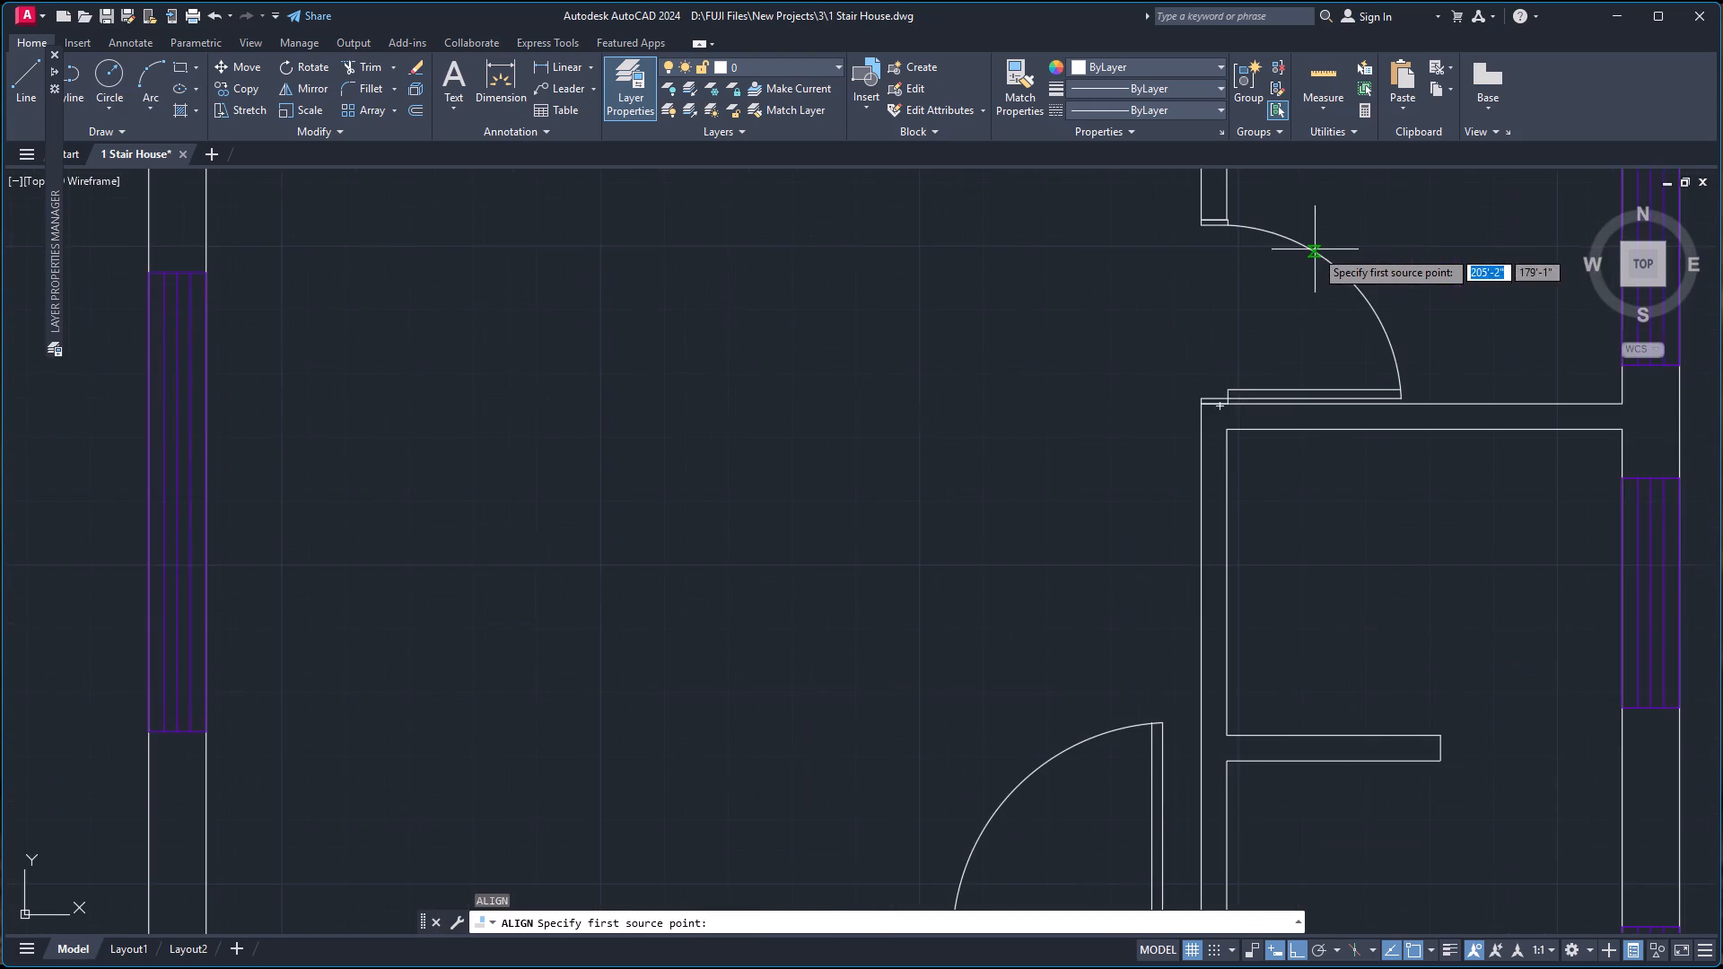
scroll(1306, 279, "up", 2)
scroll(1110, 602, "up", 6)
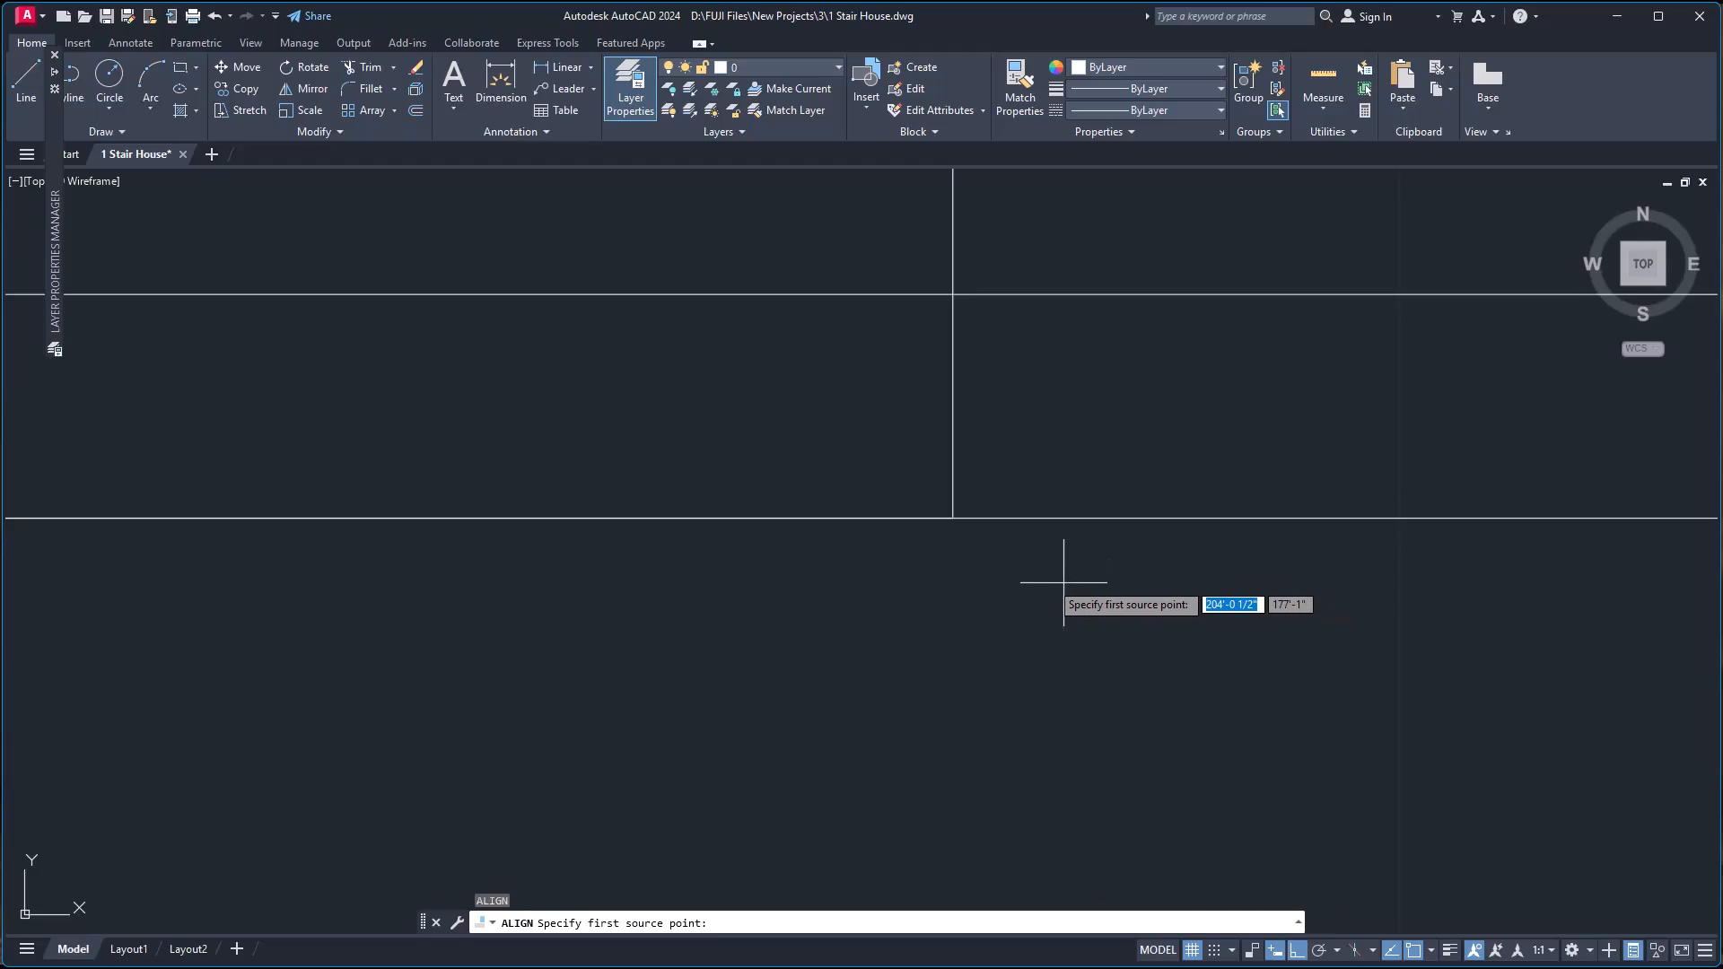
scroll(1027, 575, "up", 2)
scroll(1024, 574, "down", 13)
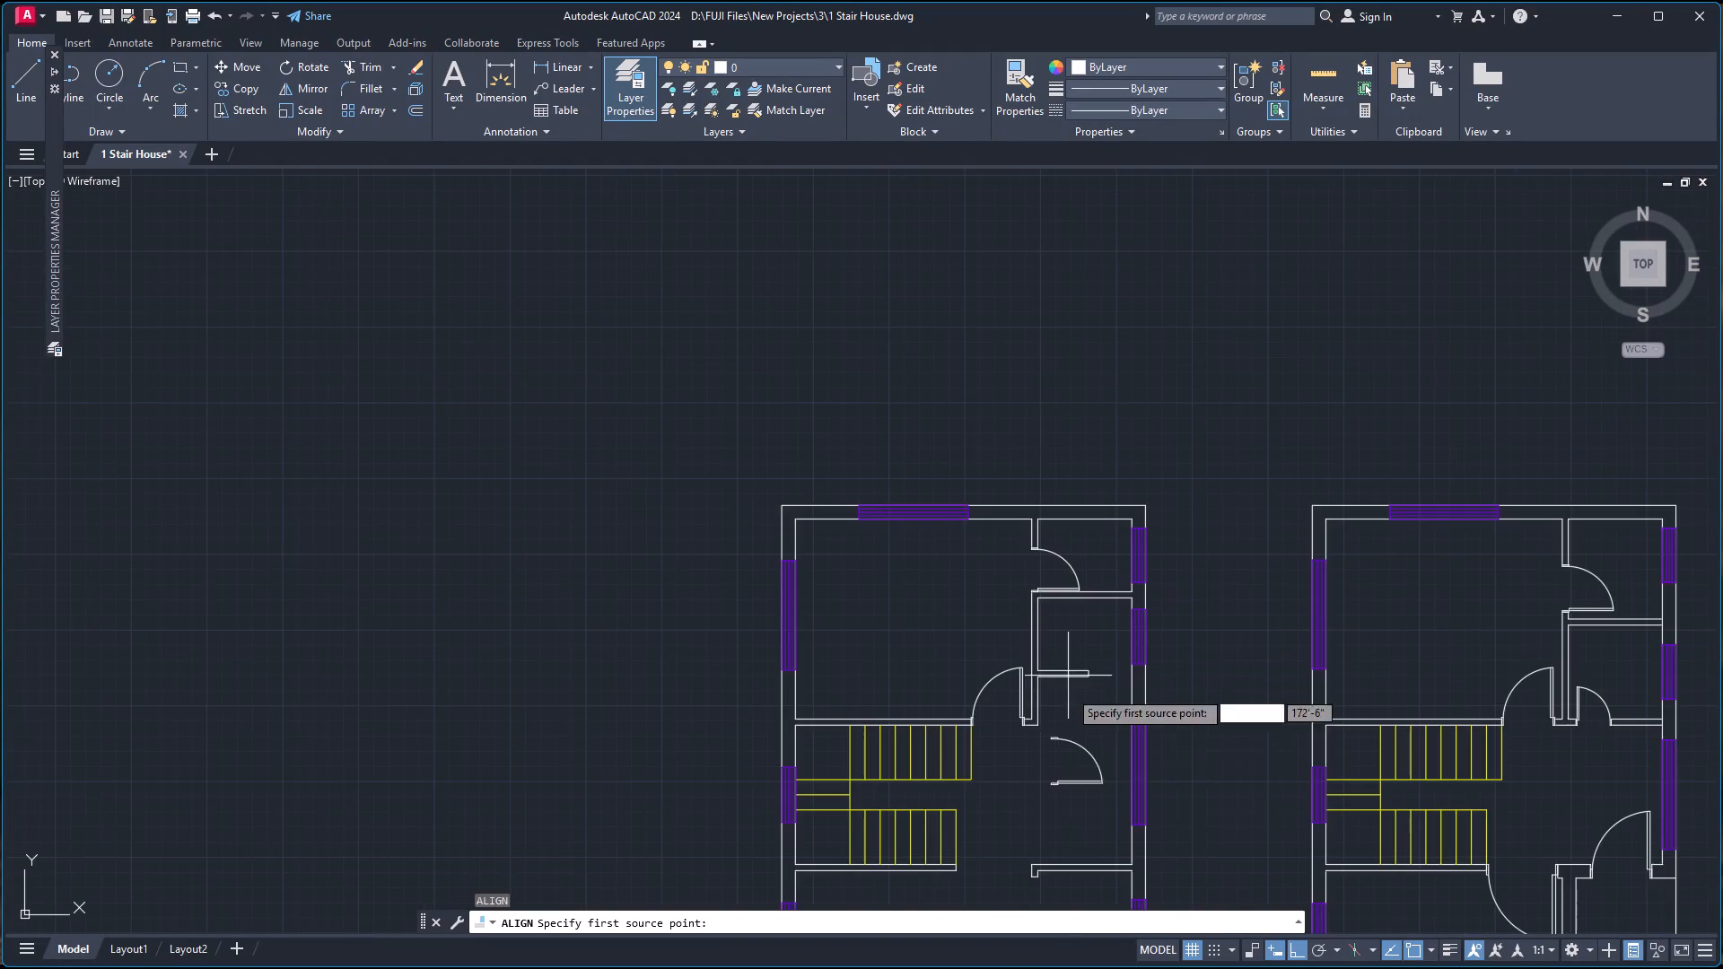
scroll(1053, 799, "up", 5)
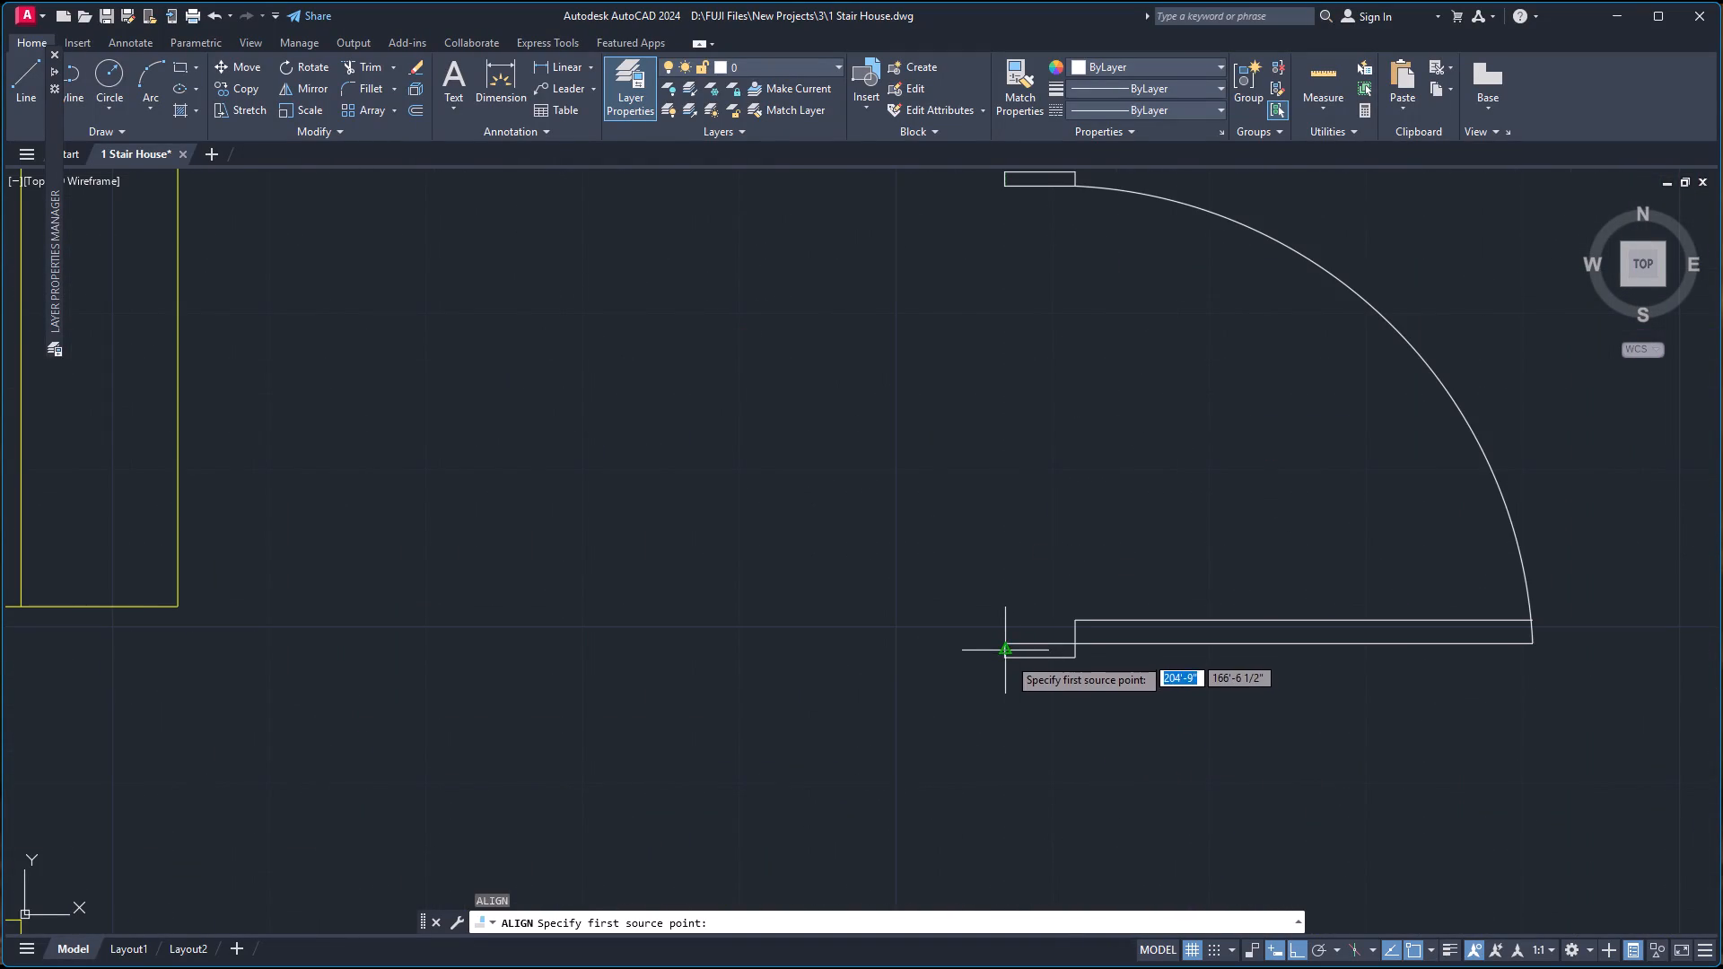
scroll(1007, 662, "up", 4)
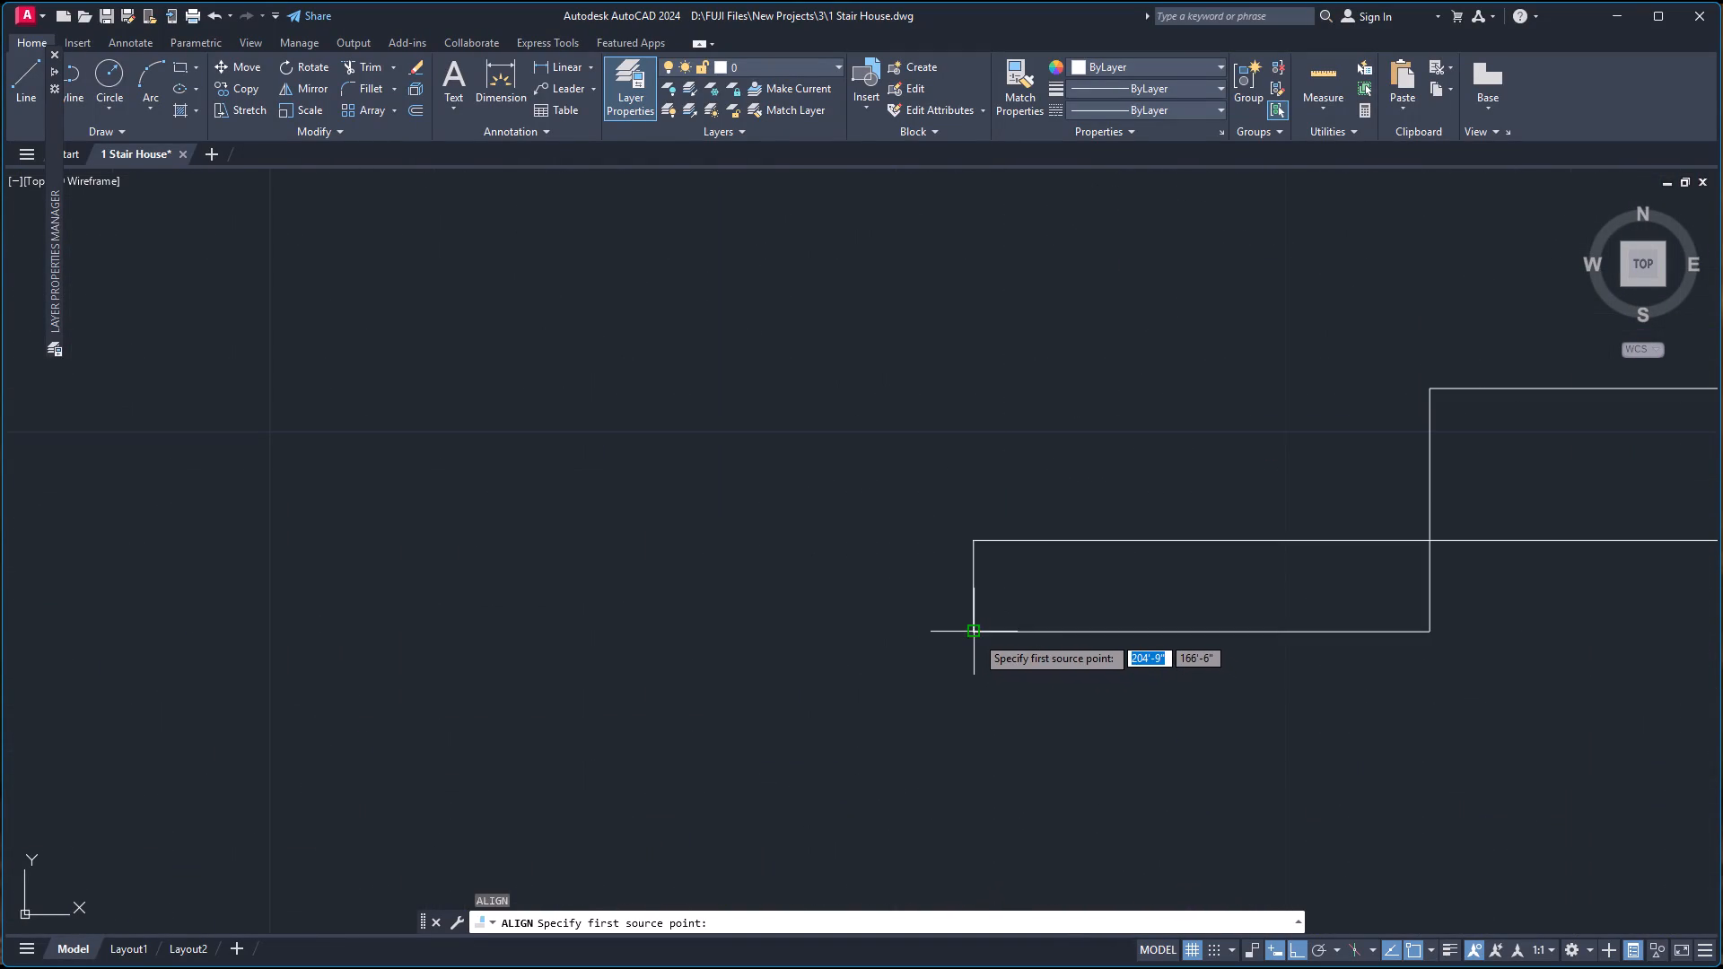
left_click(975, 635)
scroll(1008, 535, "down", 6)
scroll(1098, 413, "down", 3)
scroll(1136, 356, "up", 1)
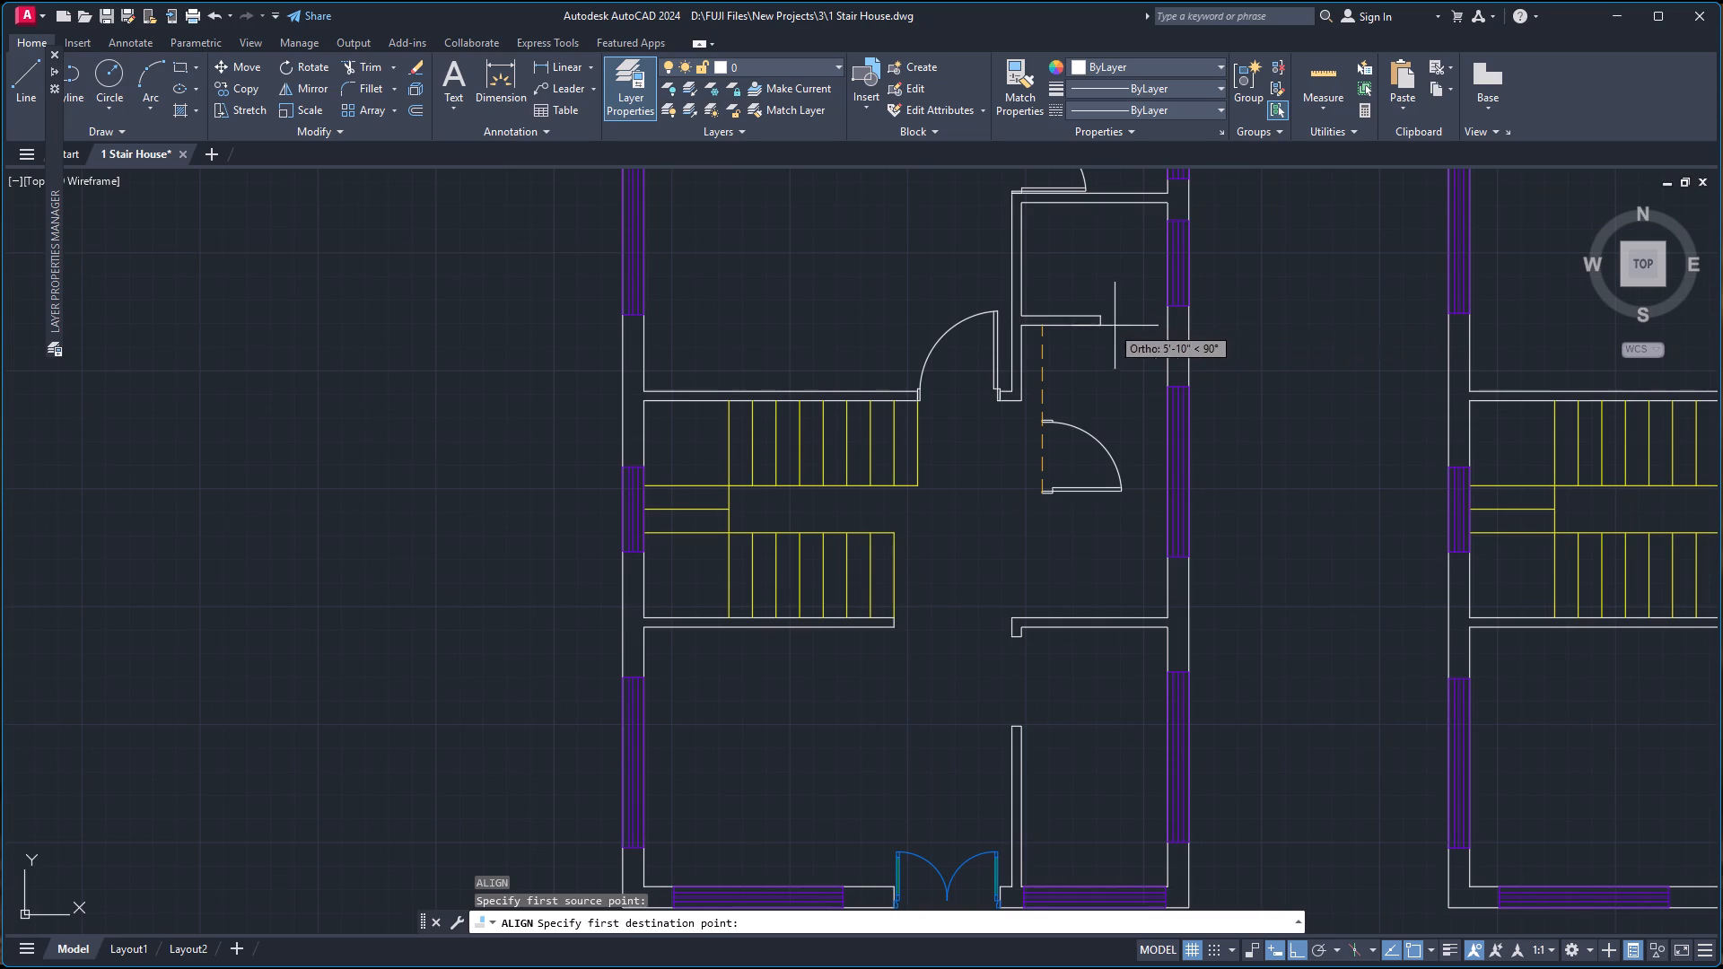
scroll(1100, 324, "up", 5)
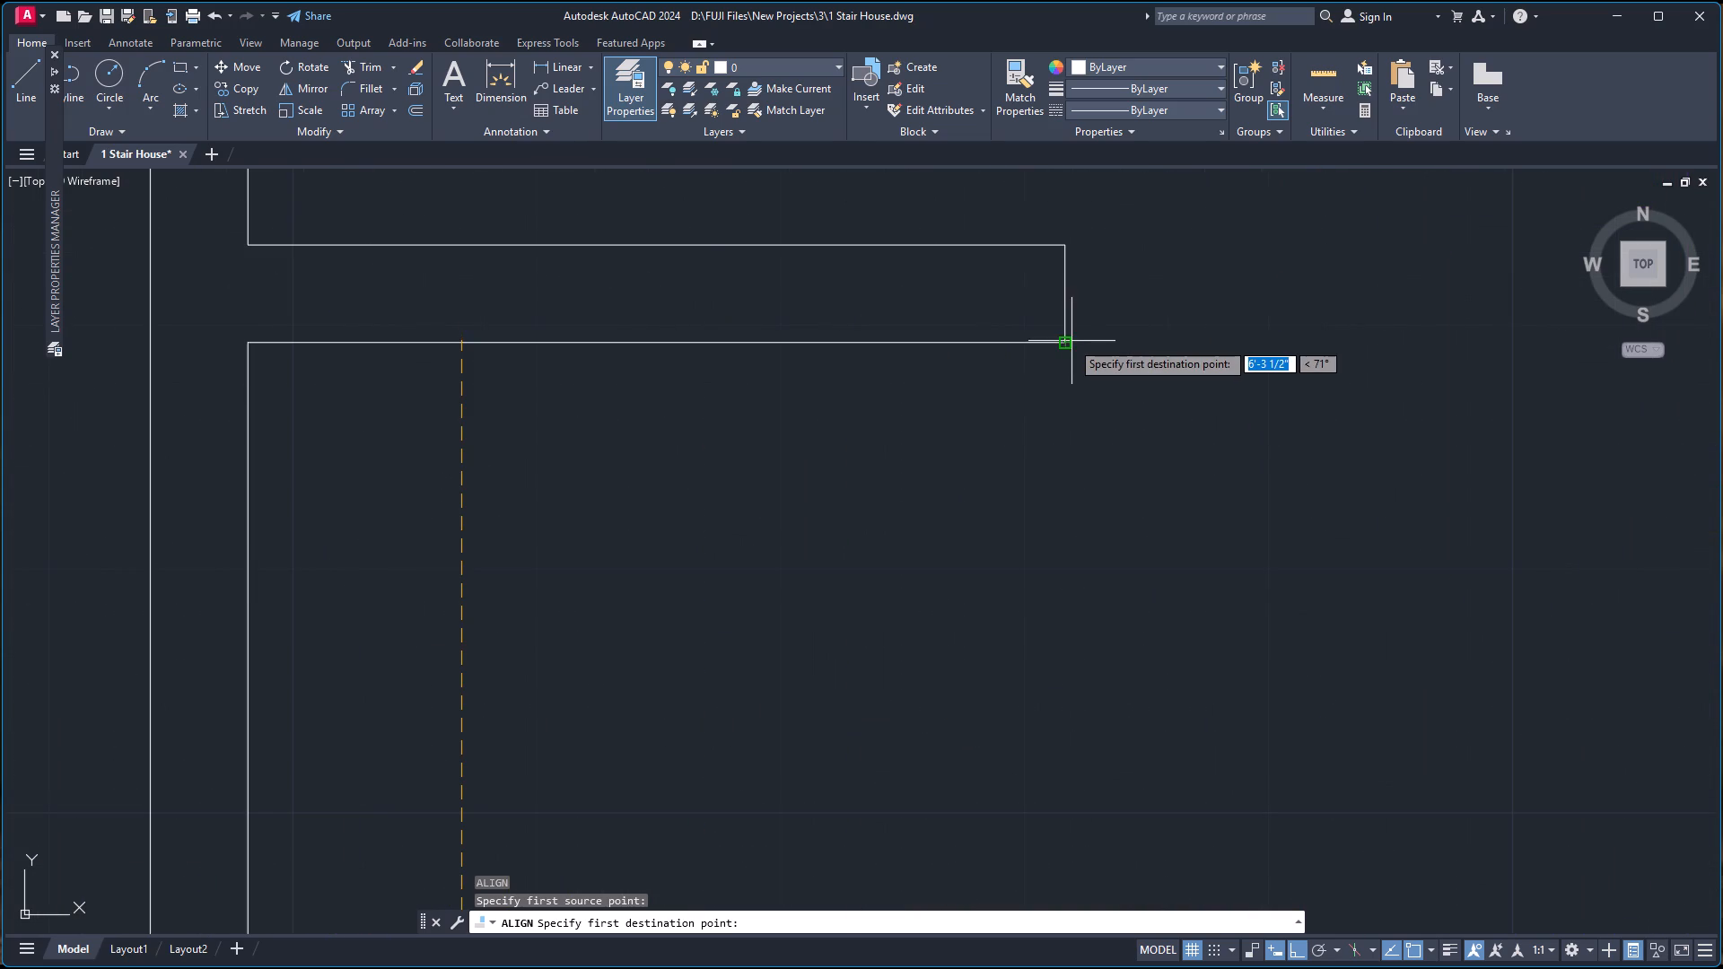
scroll(1348, 345, "down", 2)
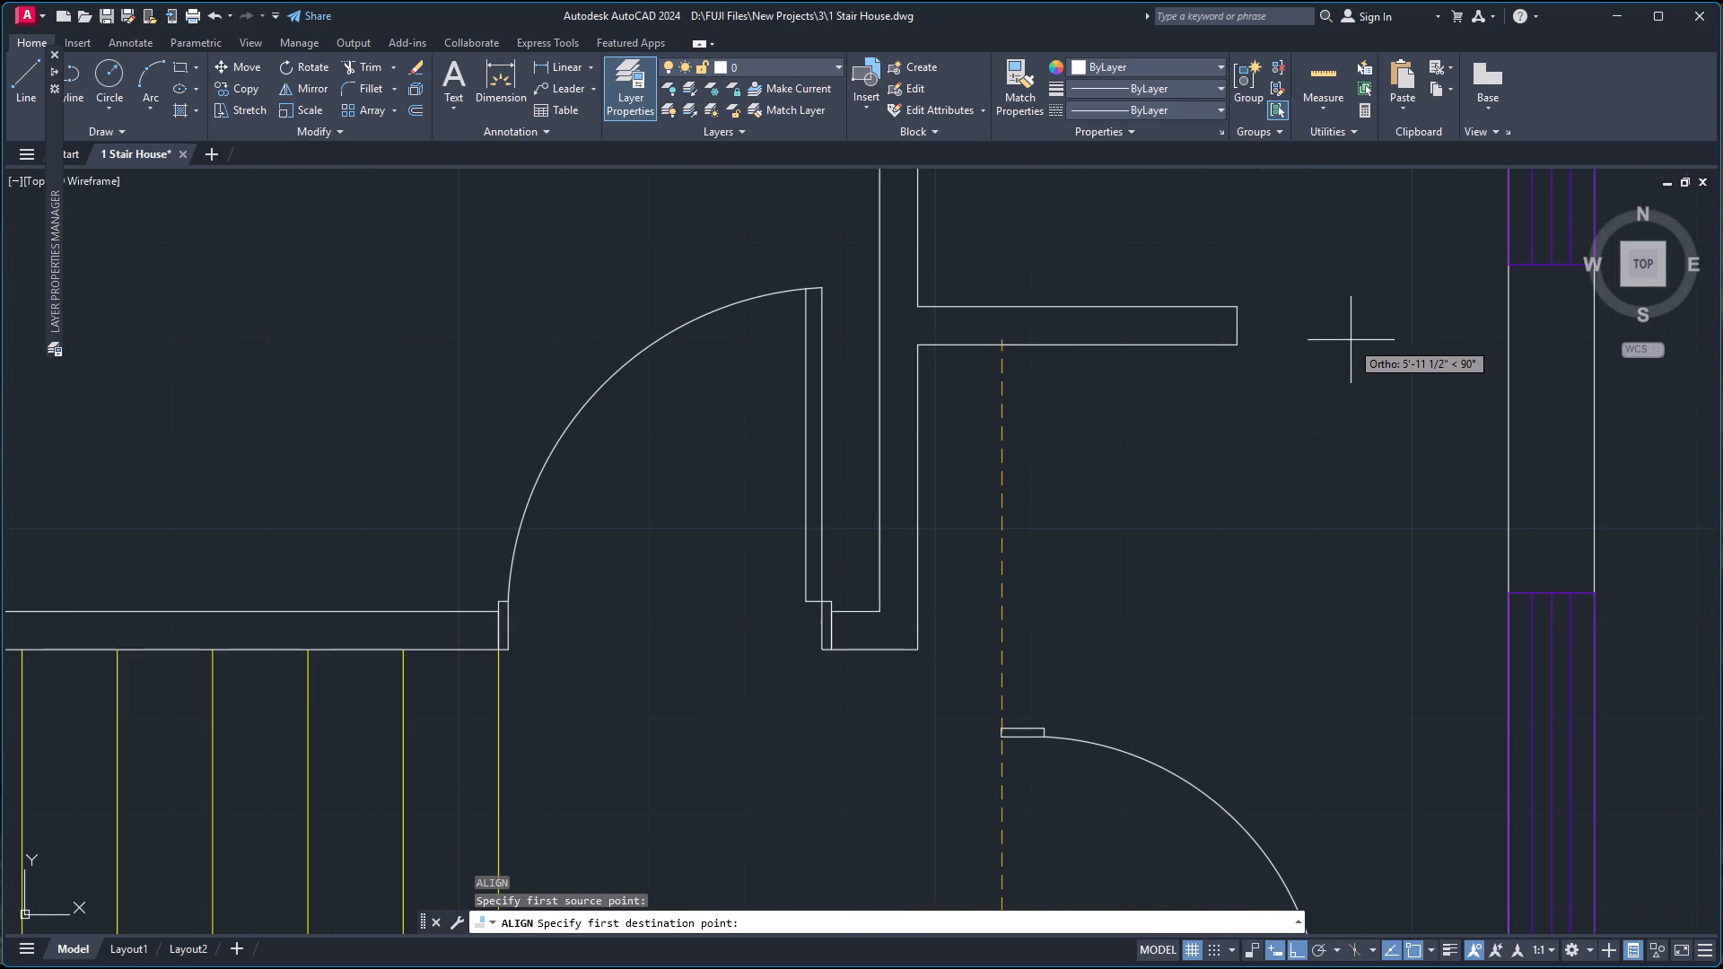
left_click(1508, 345)
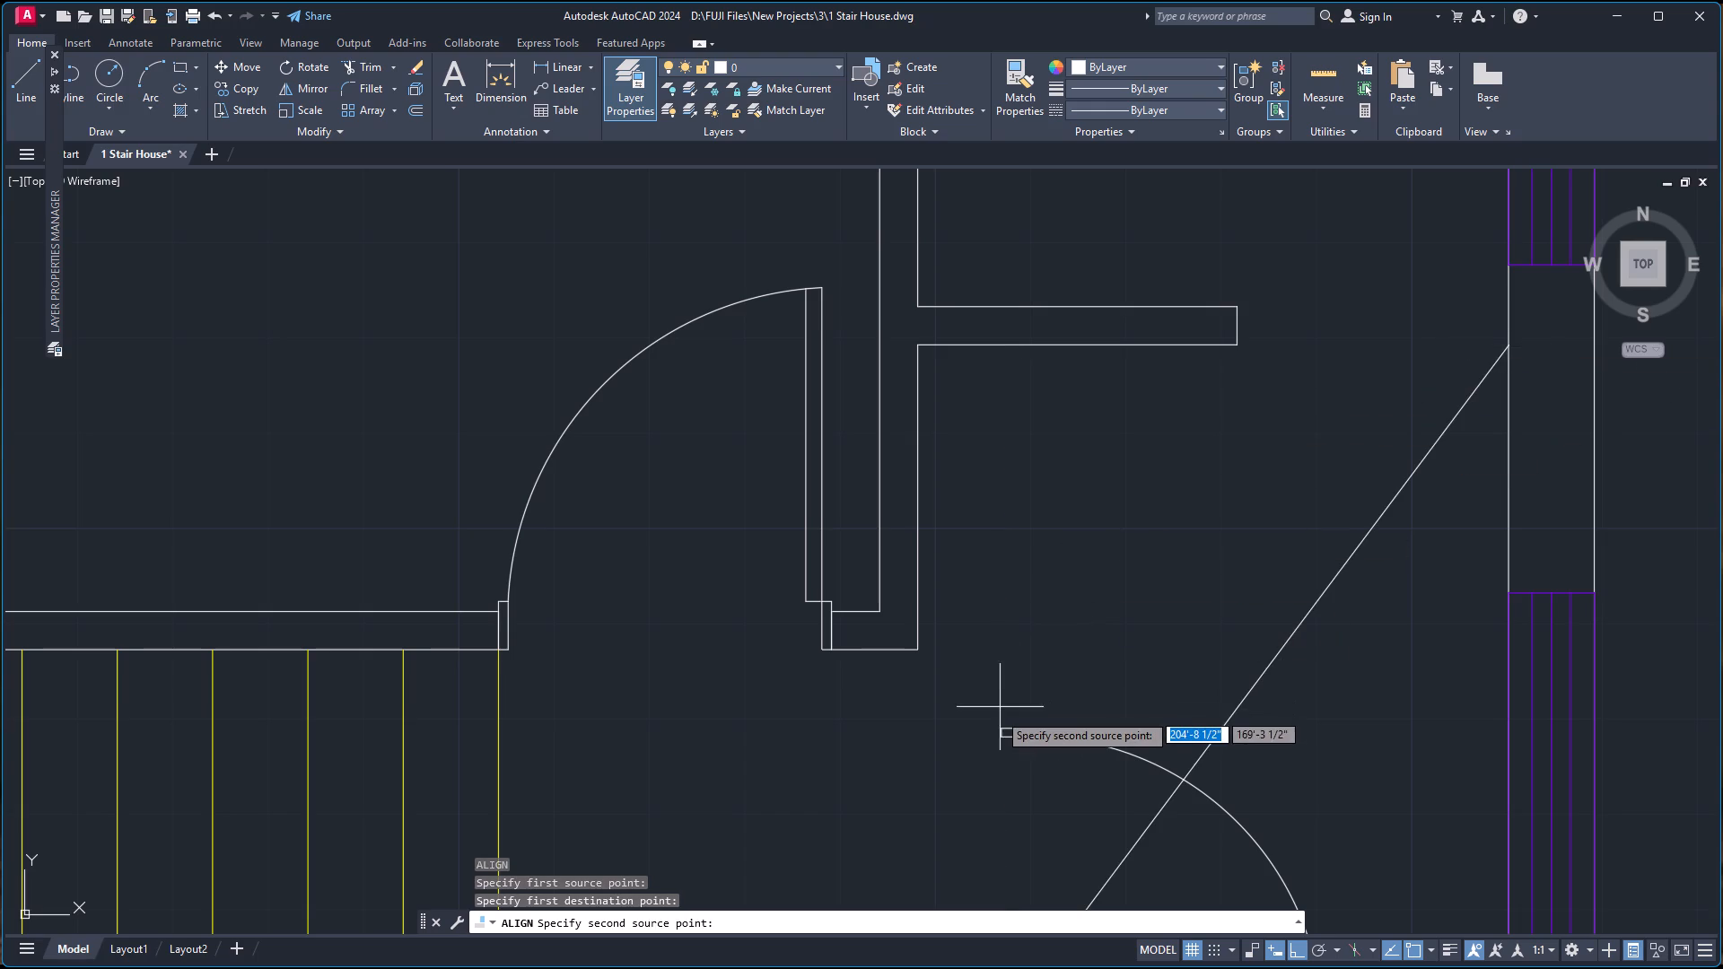
scroll(998, 712, "up", 2)
left_click(1003, 754)
scroll(1259, 355, "down", 3)
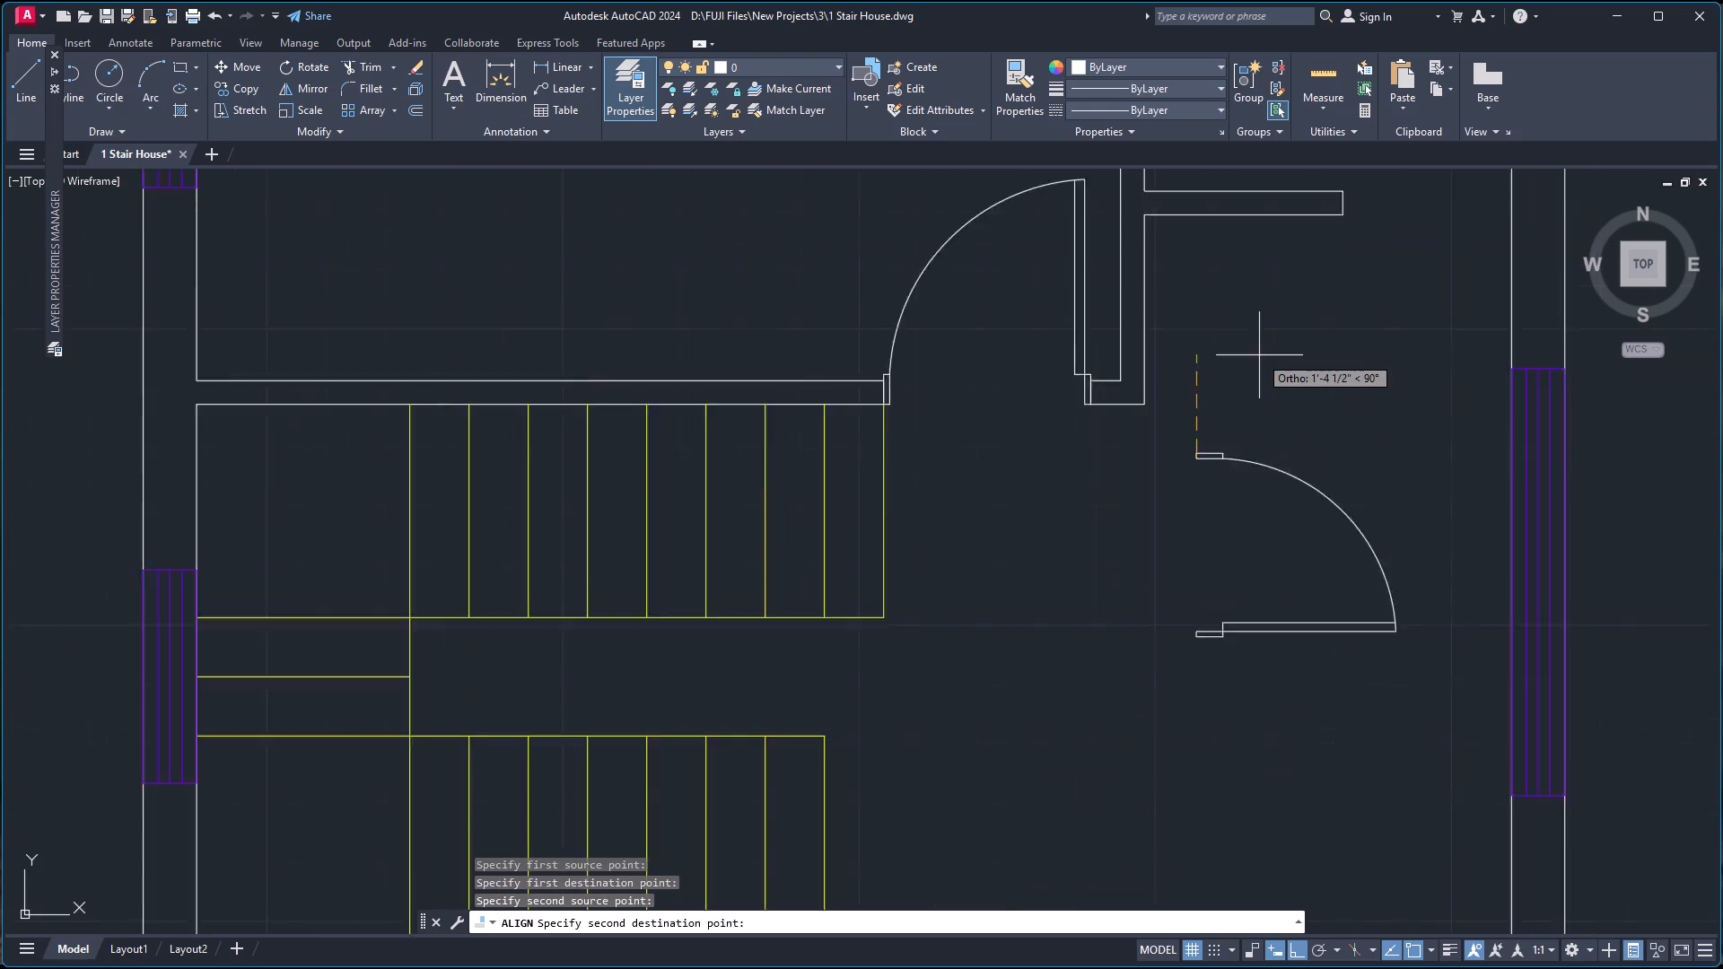
scroll(1259, 355, "down", 2)
scroll(1287, 318, "up", 3)
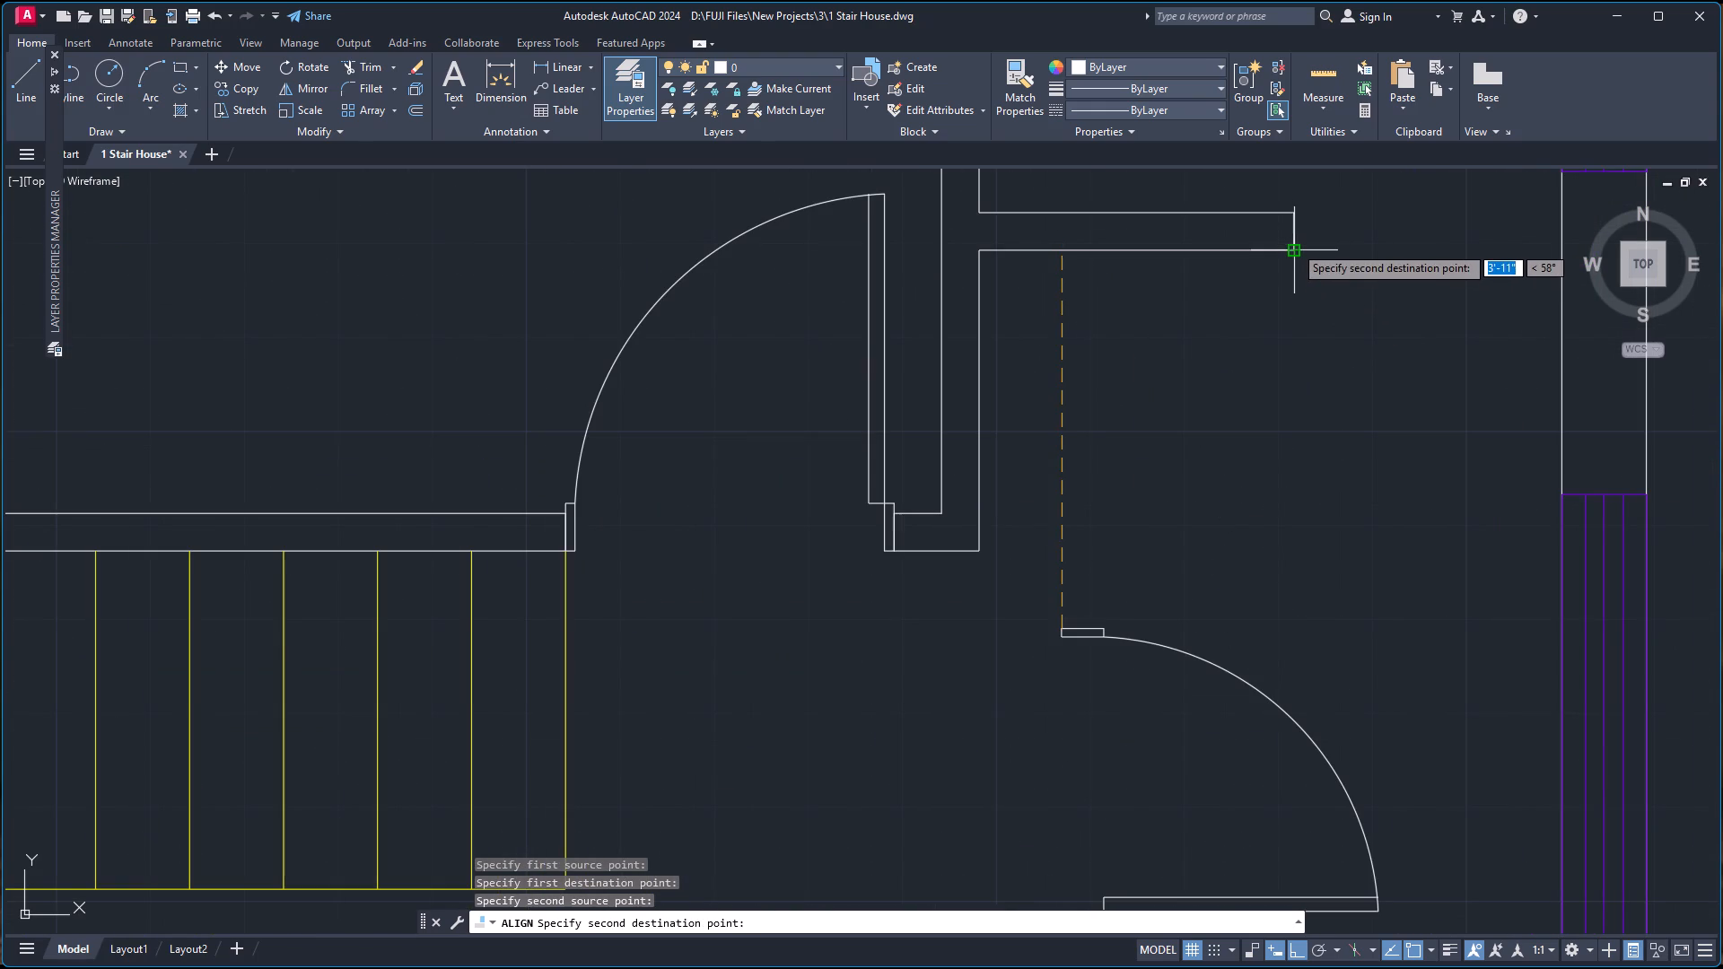
left_click(1294, 248)
key("Return")
key("Up")
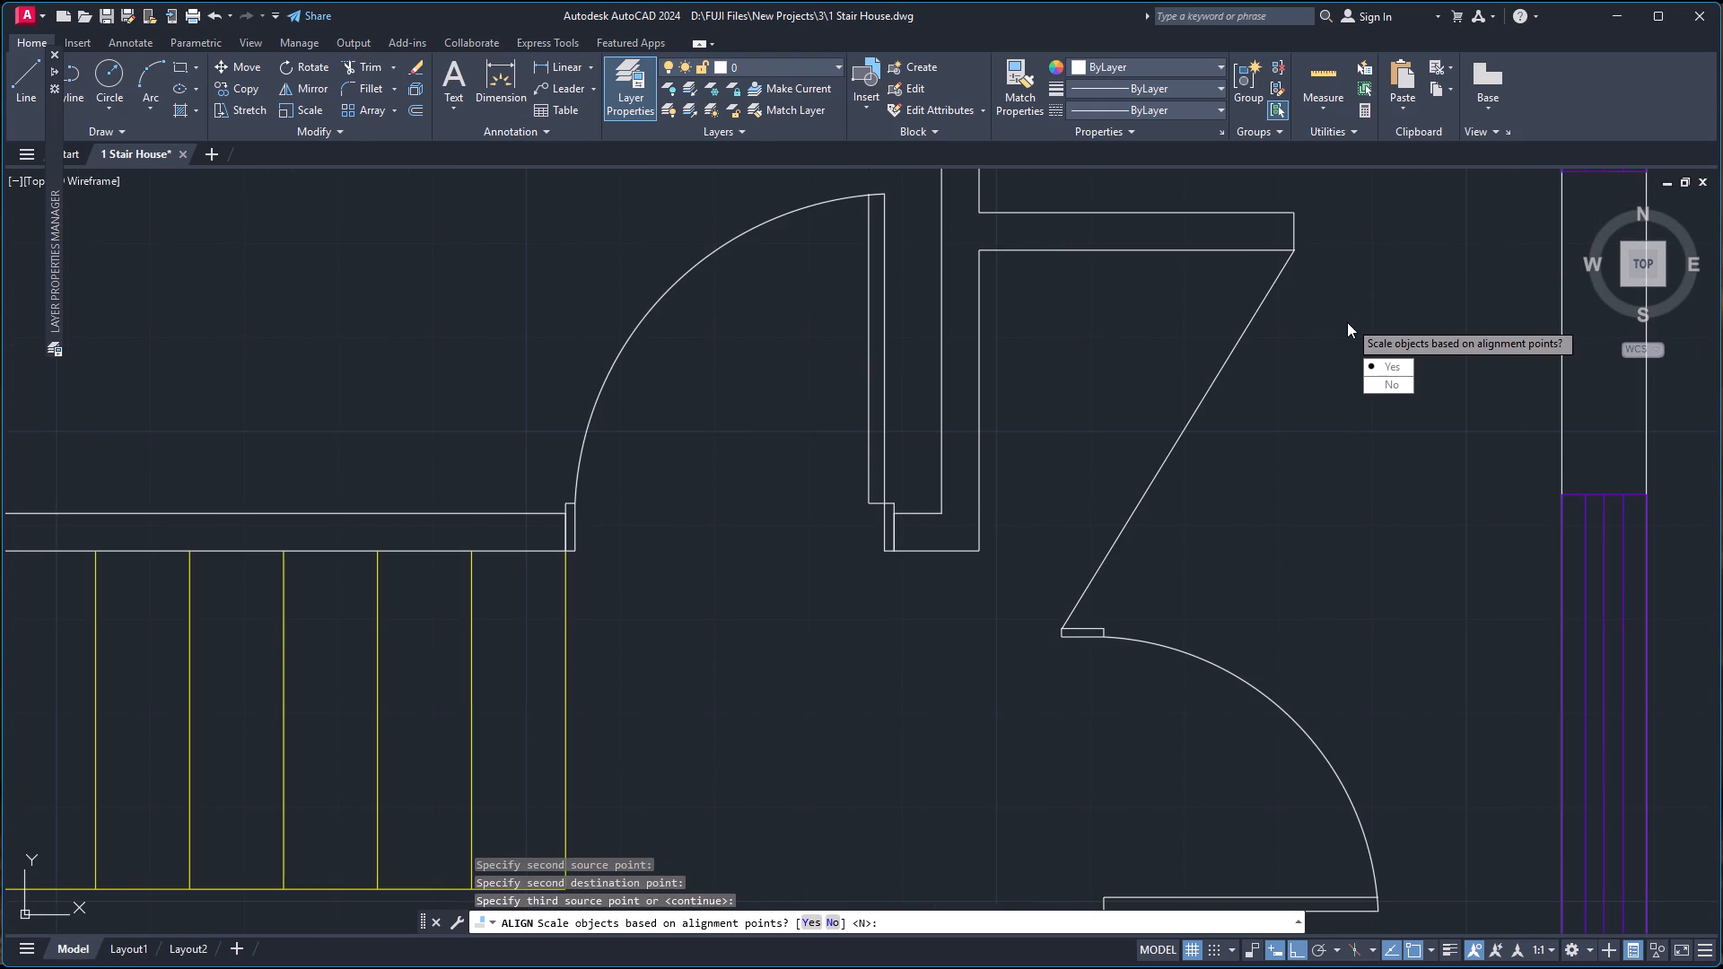
key("Return")
Examine how the newly aligned door fits its opening at the east wall, and check the west plan's remaining openings.
scroll(1364, 337, "down", 3)
scroll(1396, 255, "up", 1)
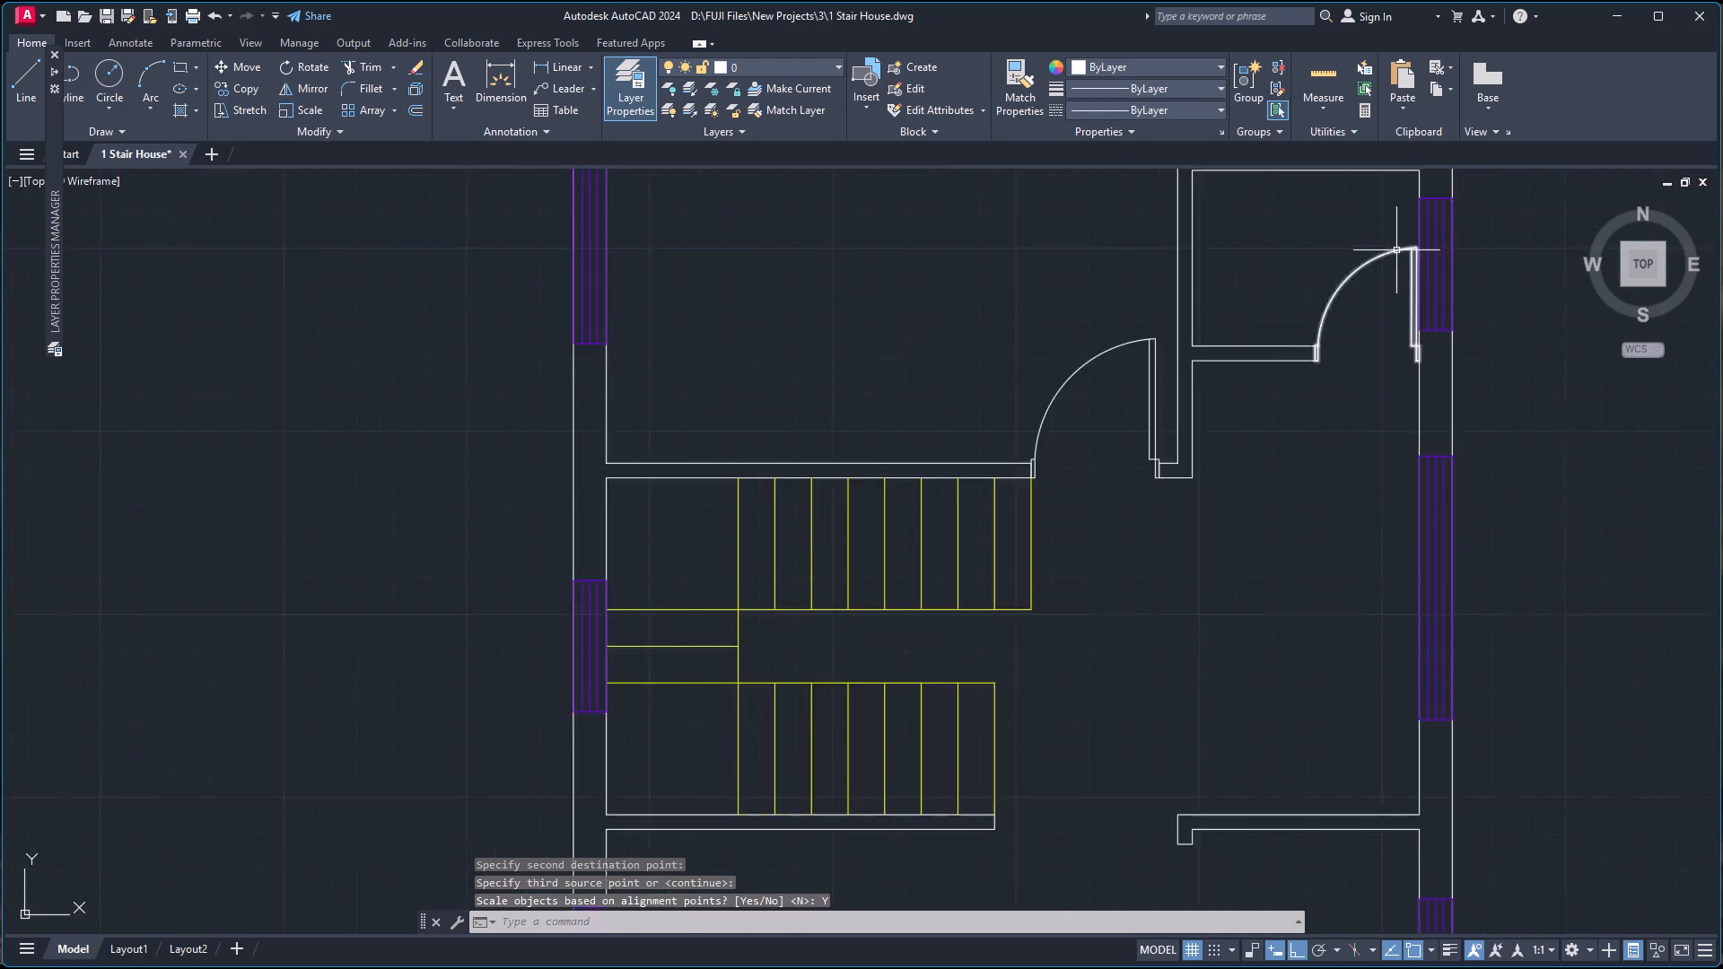
scroll(1396, 250, "up", 3)
scroll(1414, 346, "up", 1)
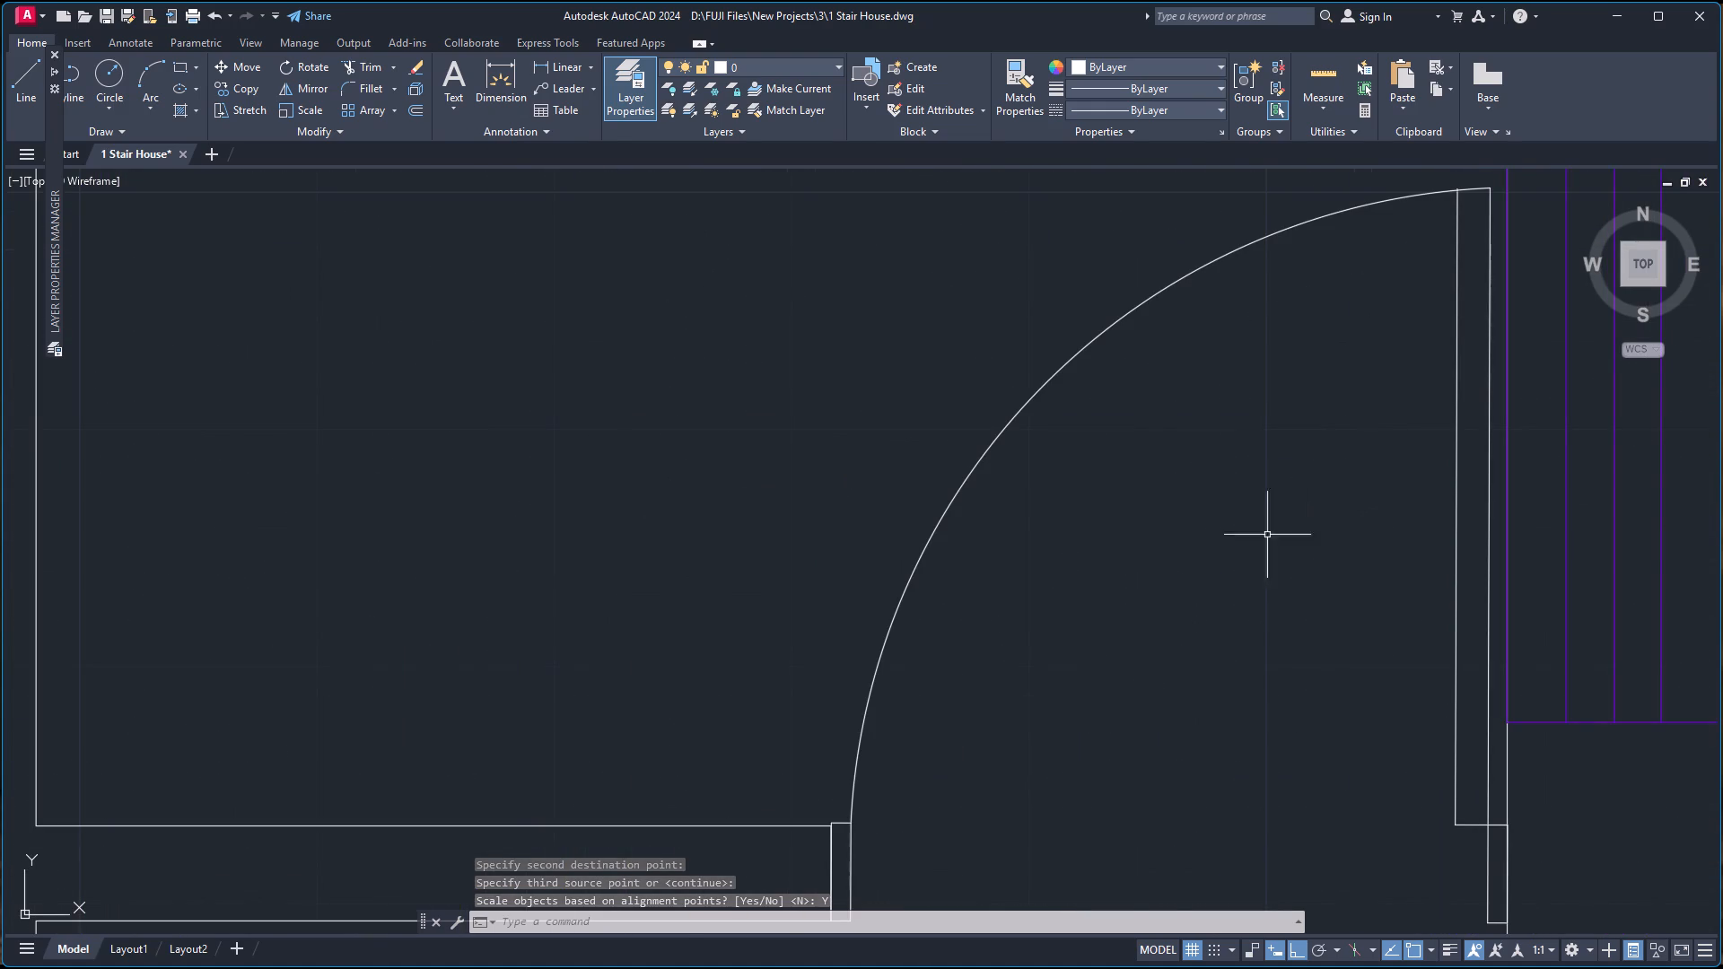
scroll(1283, 703, "down", 2)
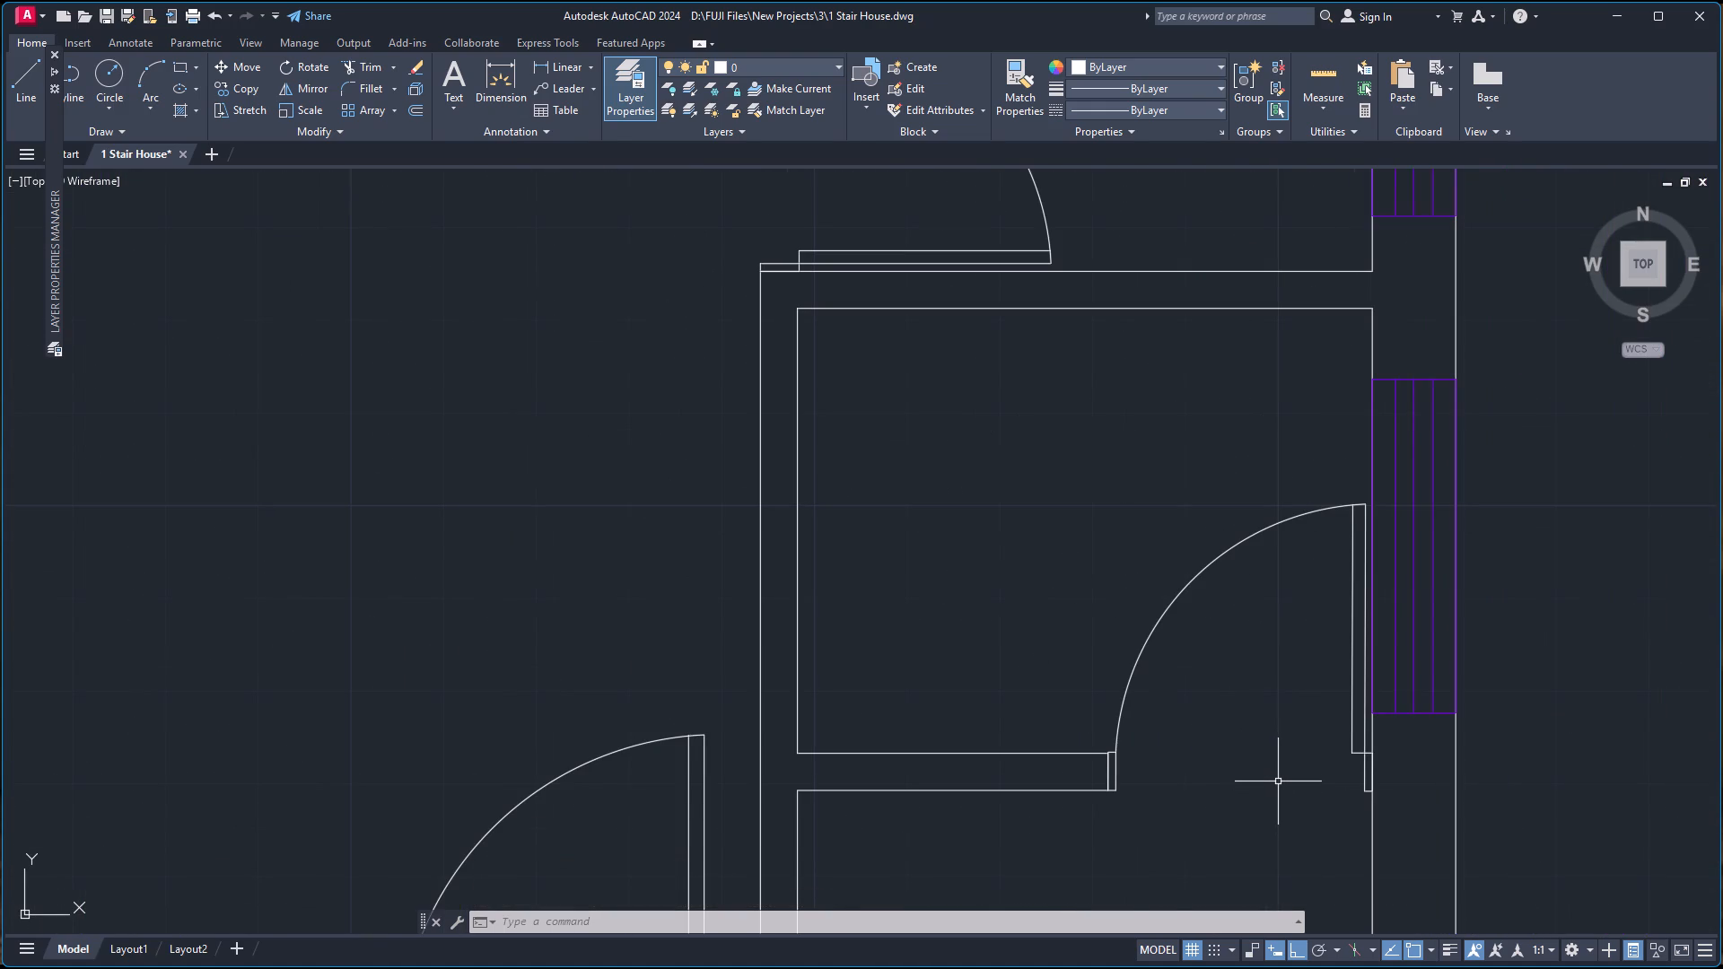
scroll(1275, 778, "down", 4)
scroll(1279, 878, "down", 1)
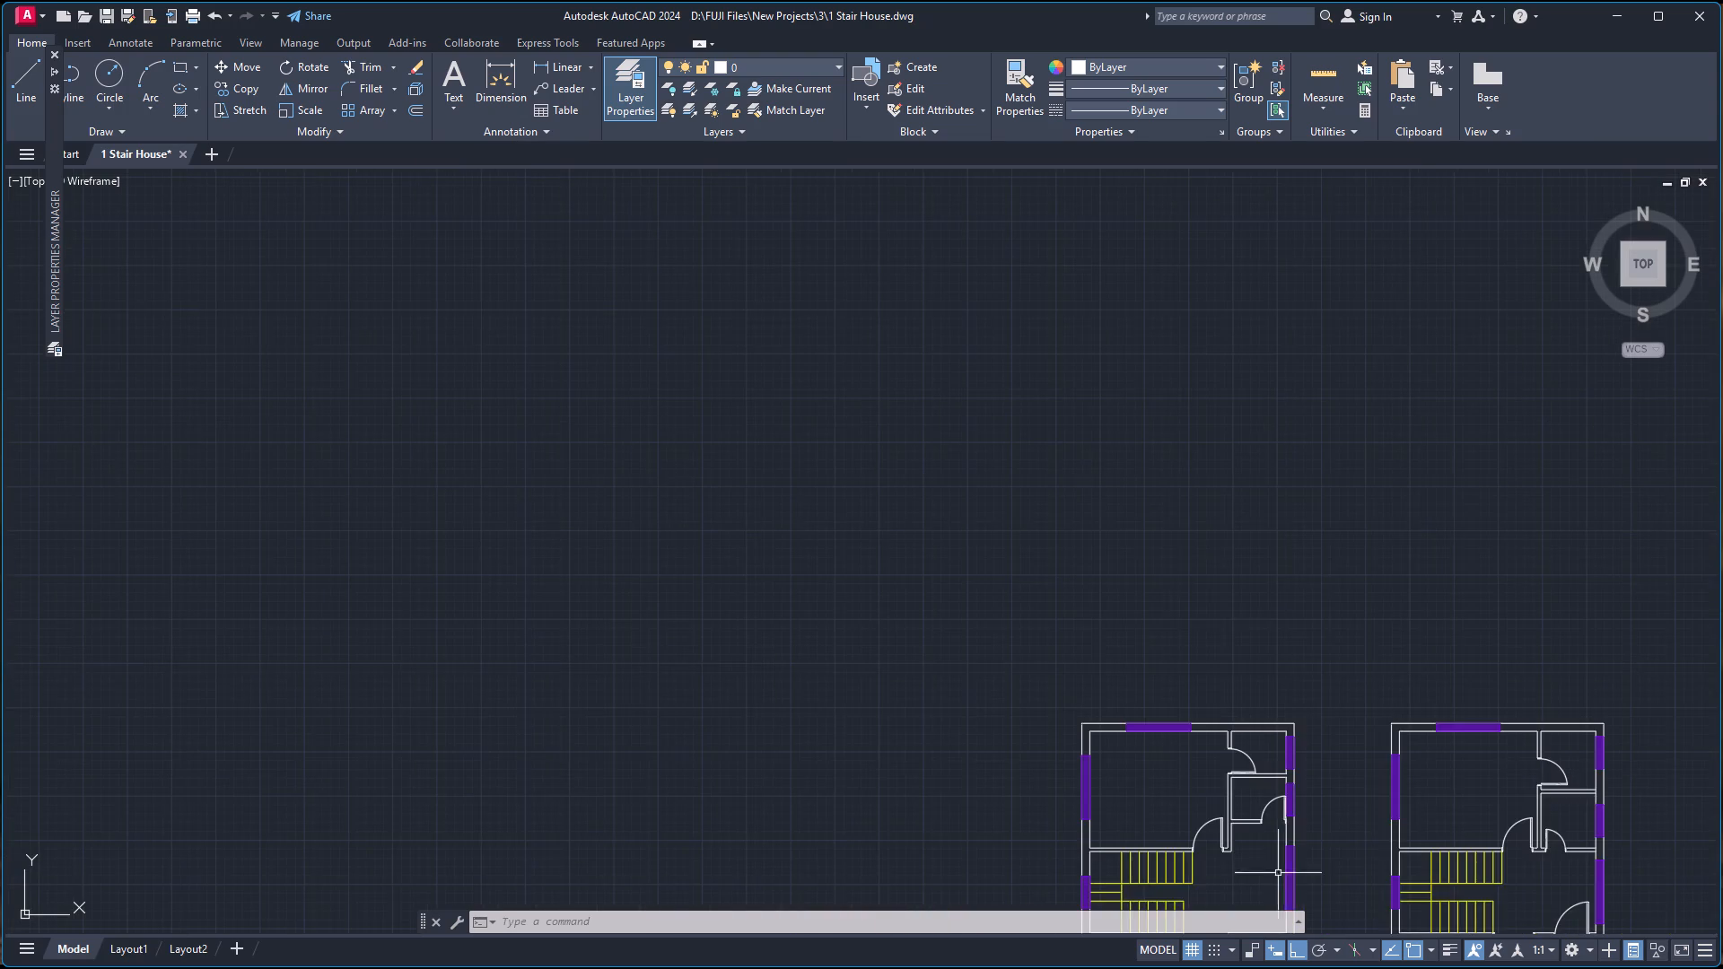
scroll(1218, 608, "down", 3)
scroll(1228, 710, "up", 5)
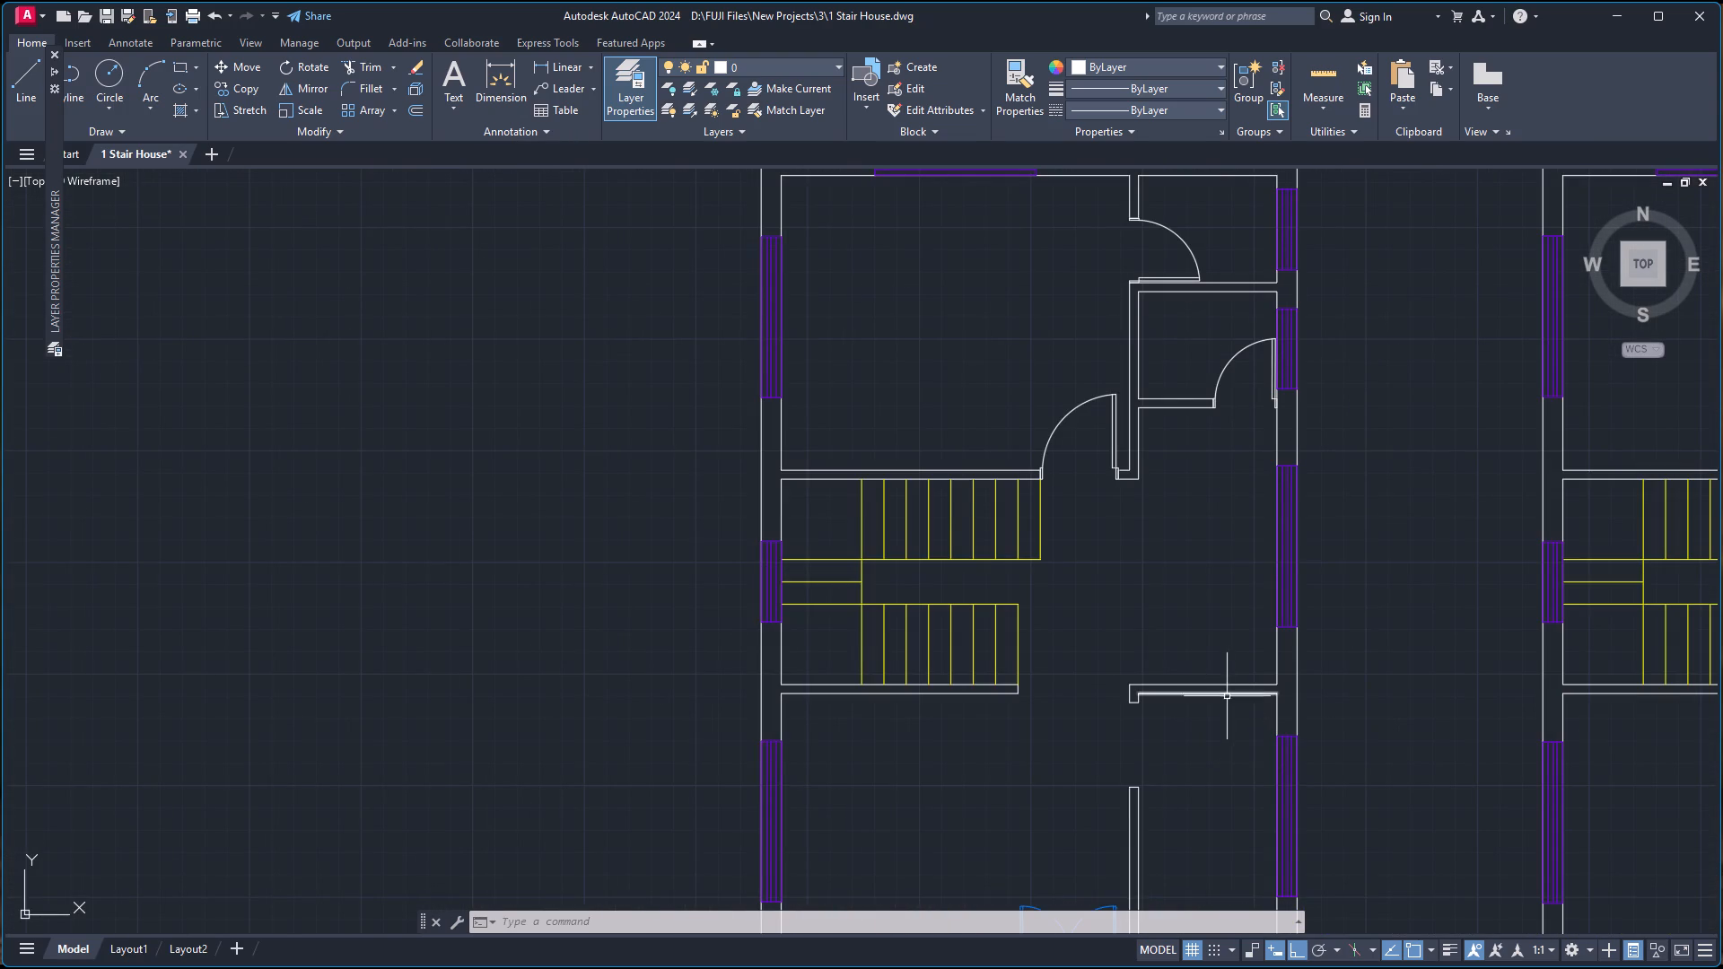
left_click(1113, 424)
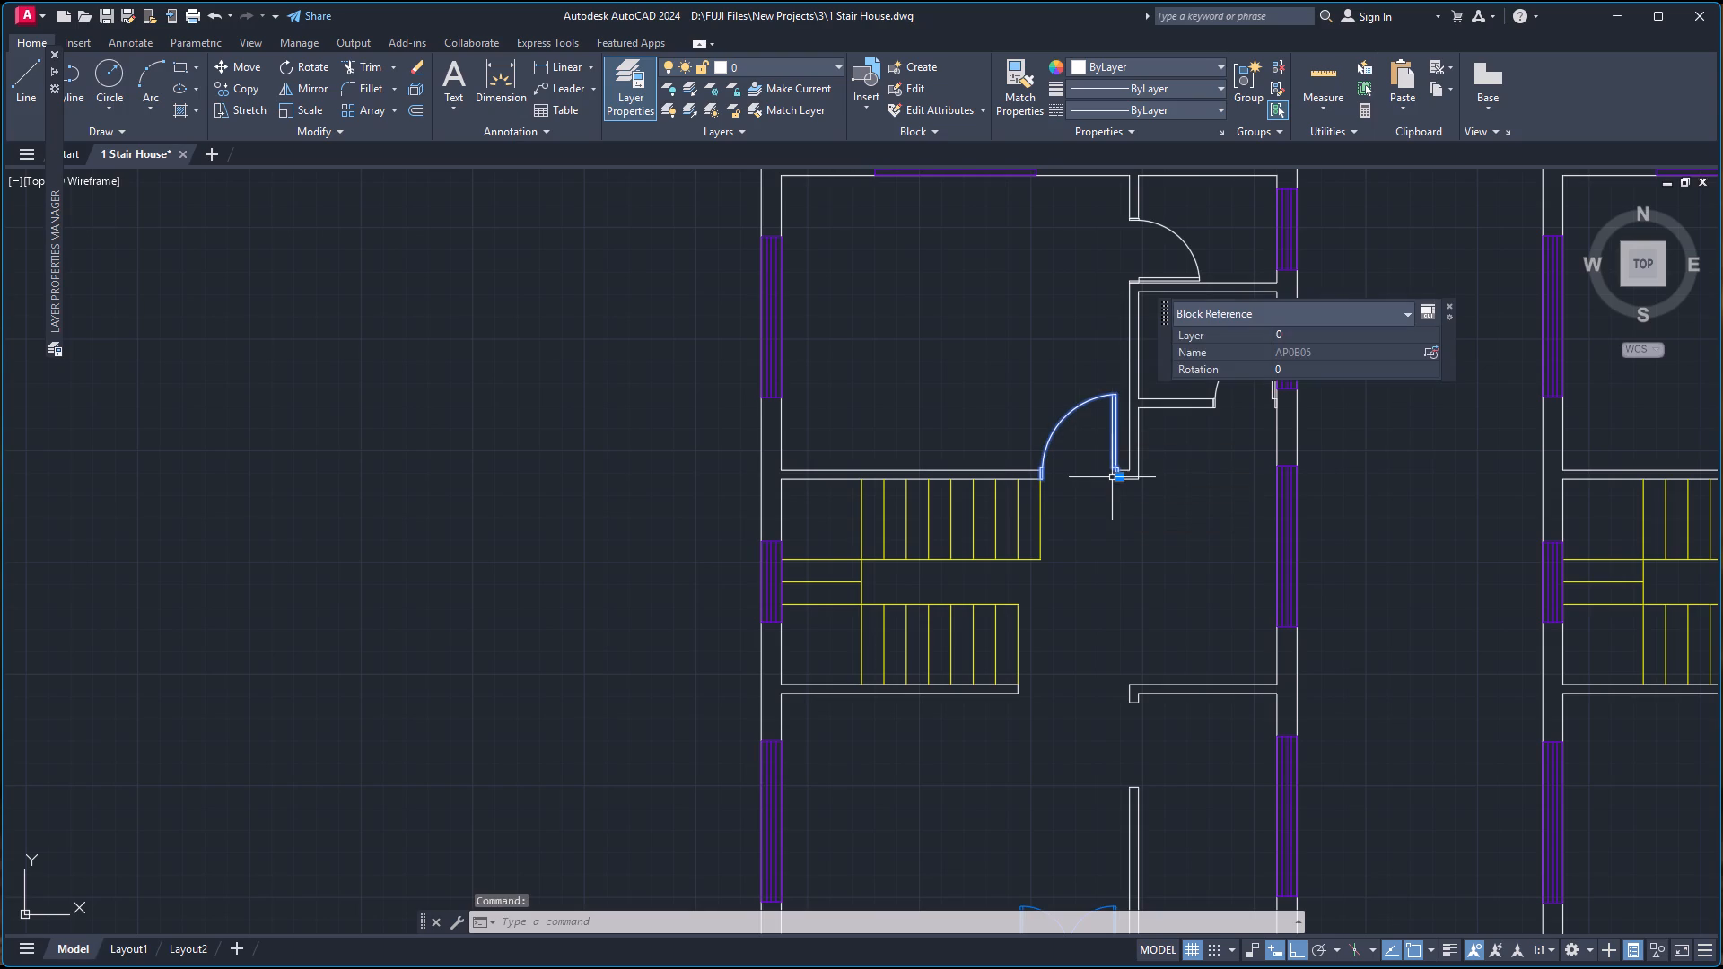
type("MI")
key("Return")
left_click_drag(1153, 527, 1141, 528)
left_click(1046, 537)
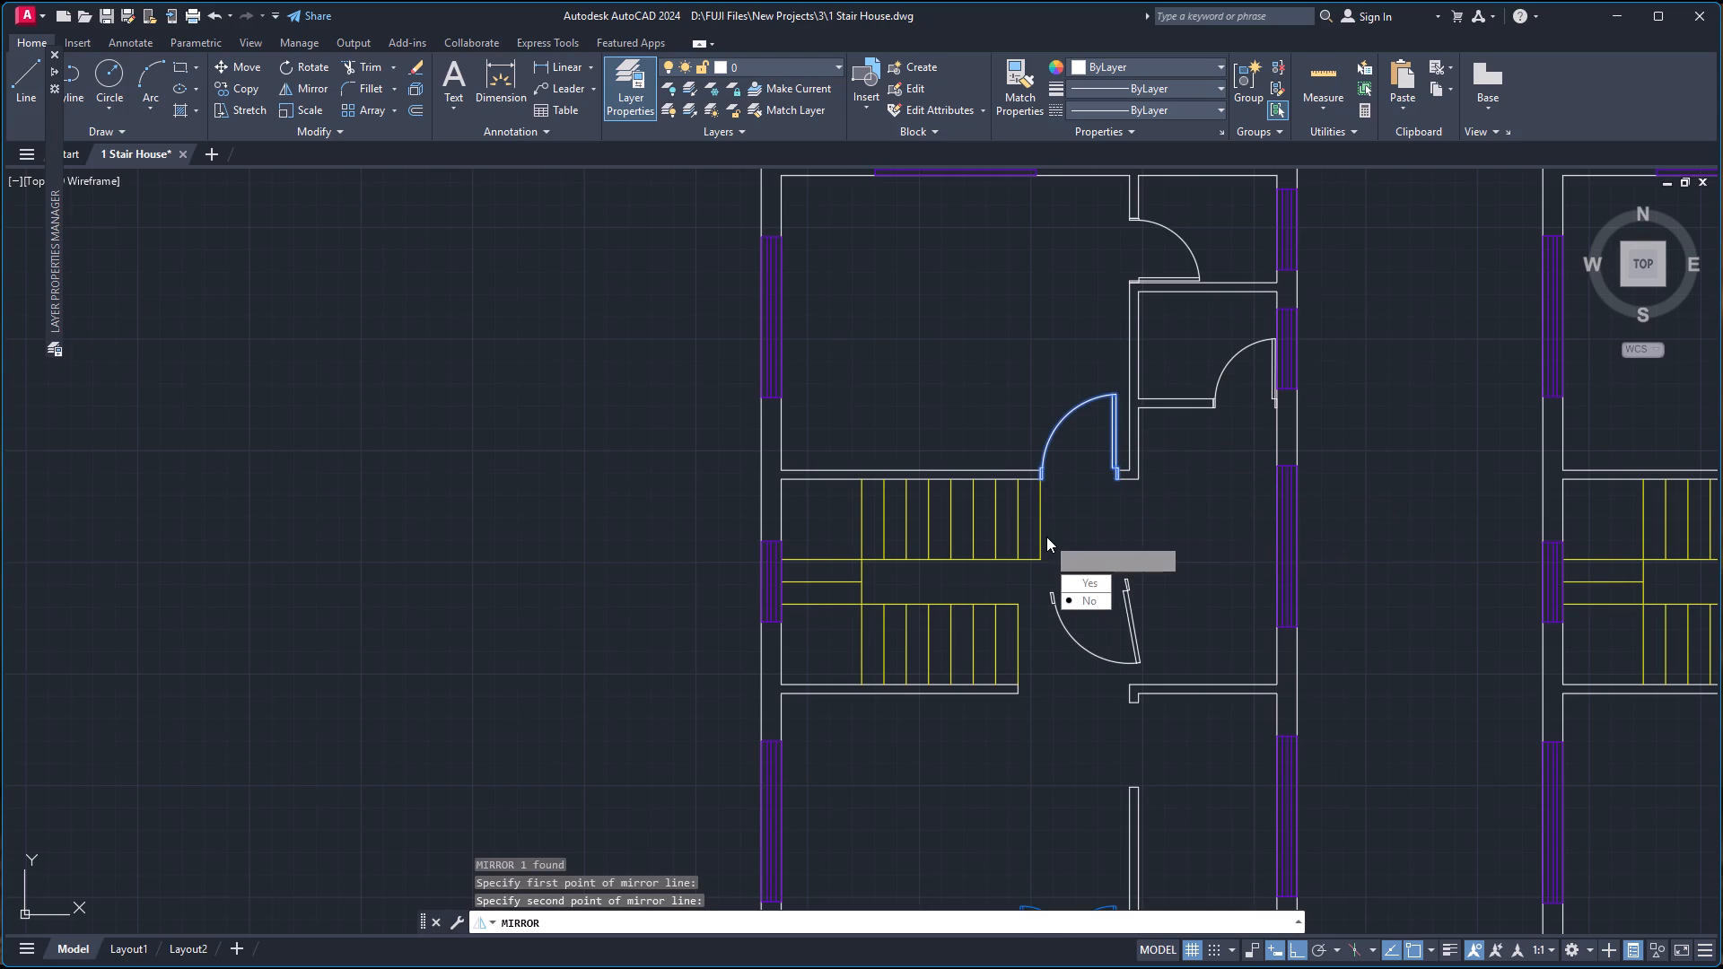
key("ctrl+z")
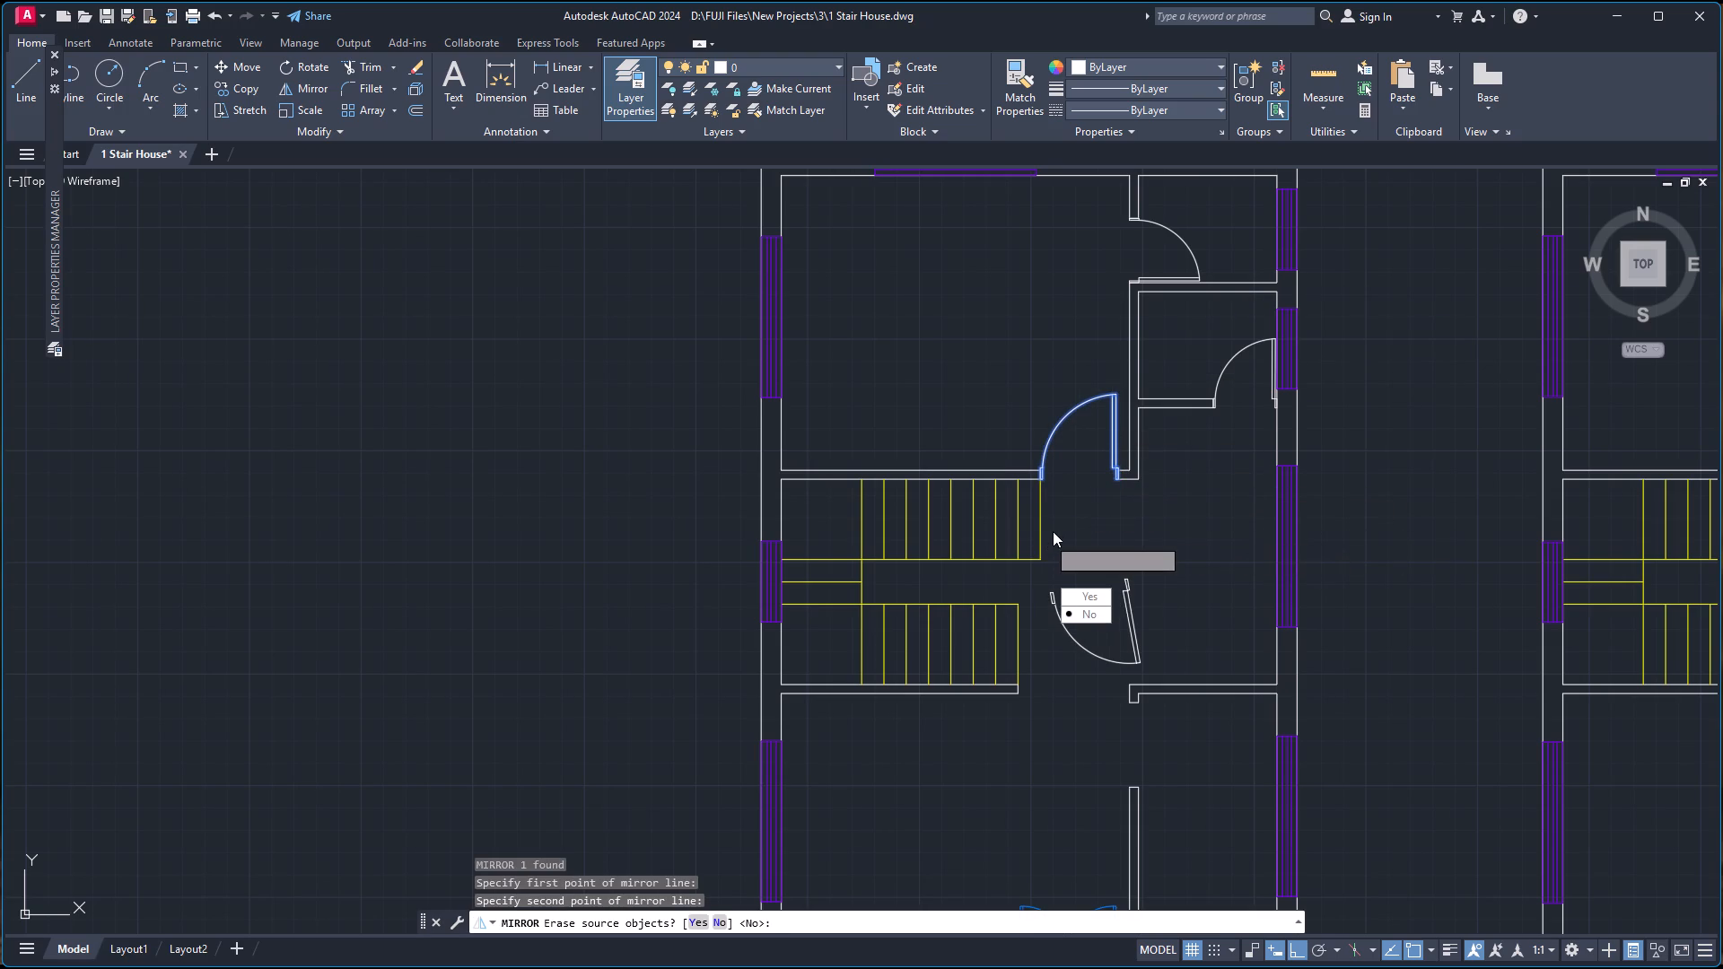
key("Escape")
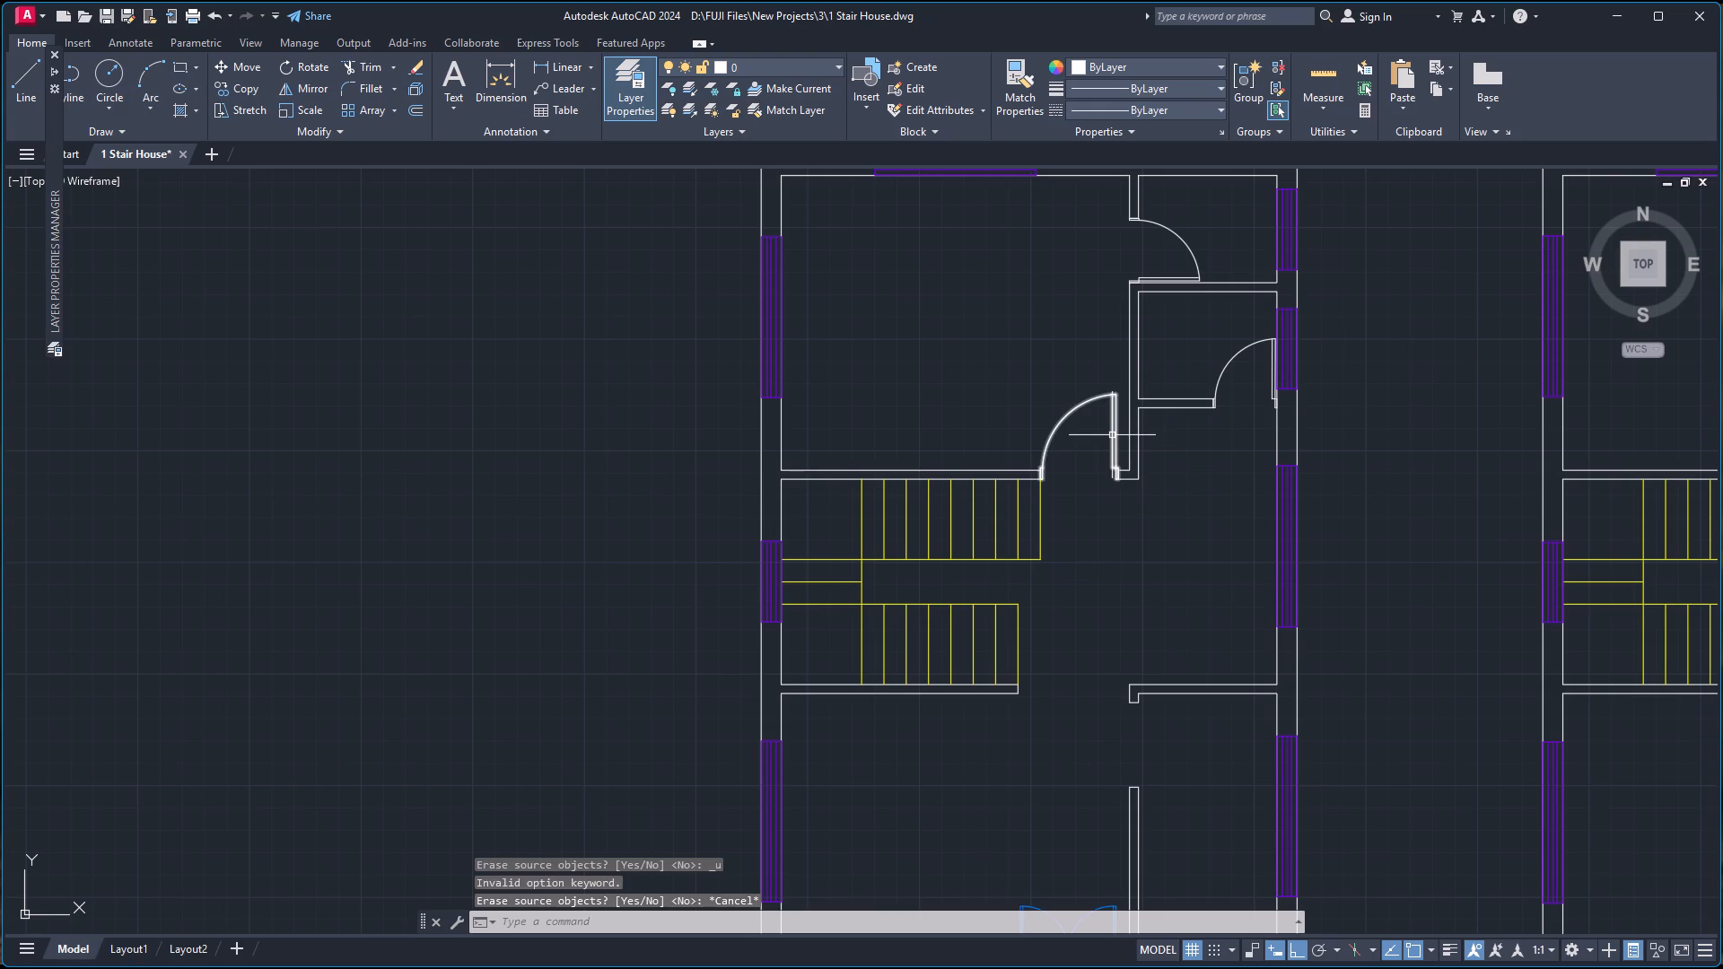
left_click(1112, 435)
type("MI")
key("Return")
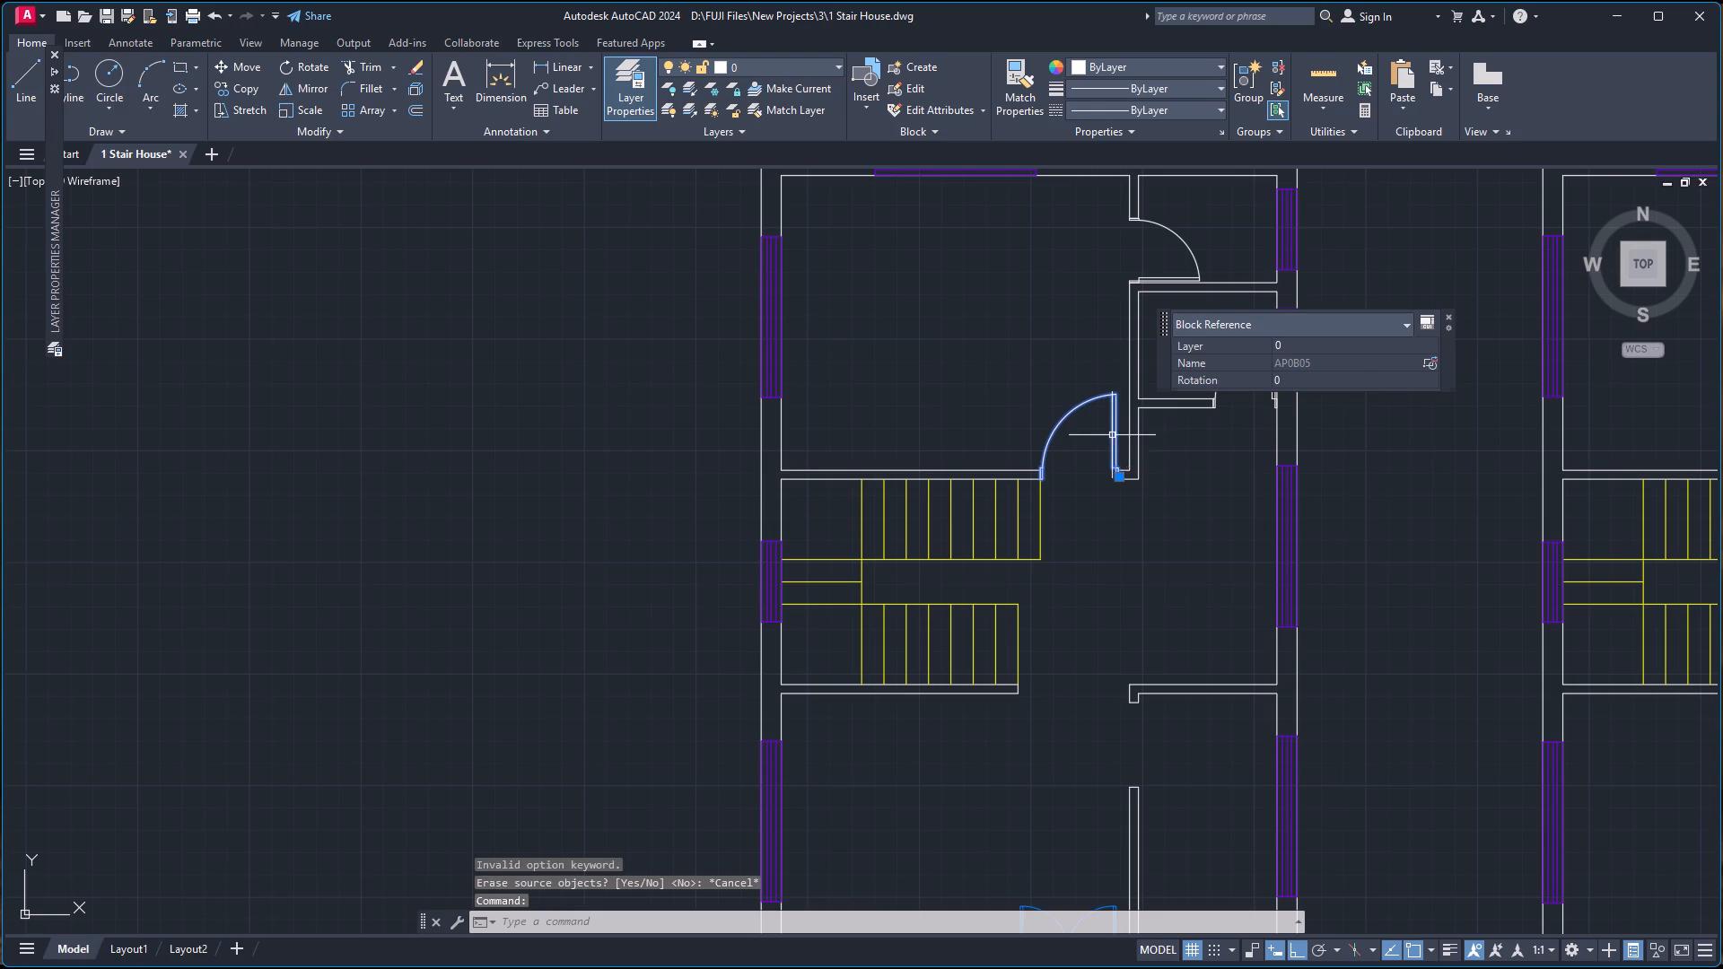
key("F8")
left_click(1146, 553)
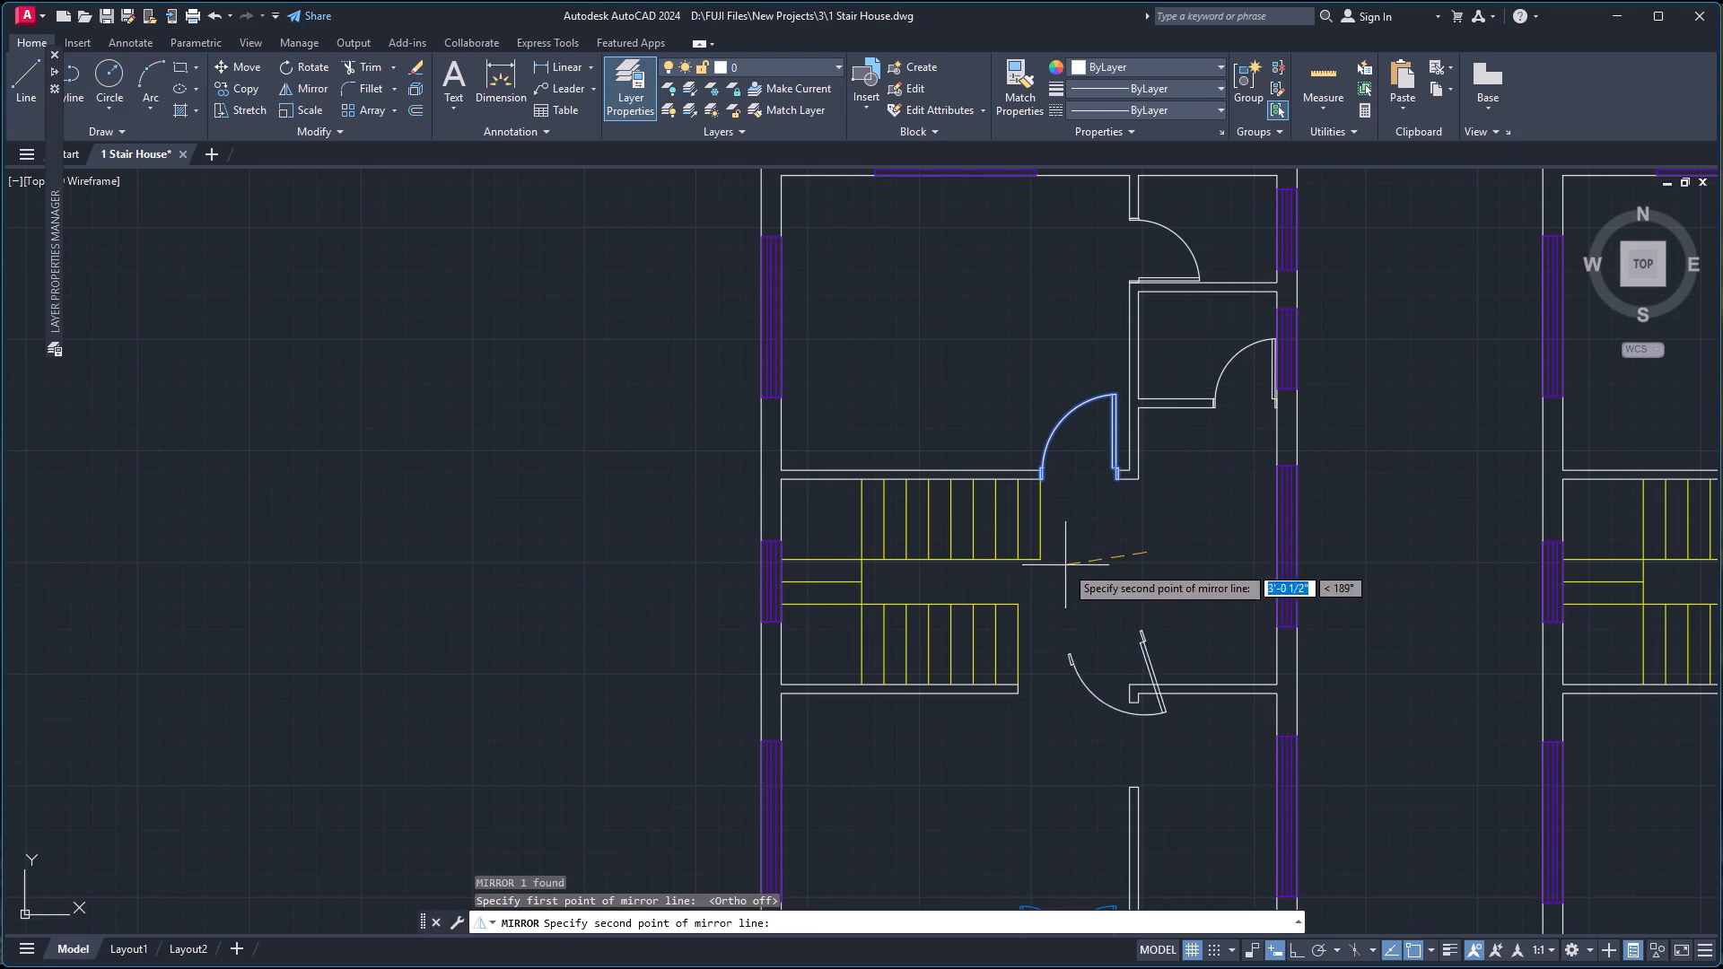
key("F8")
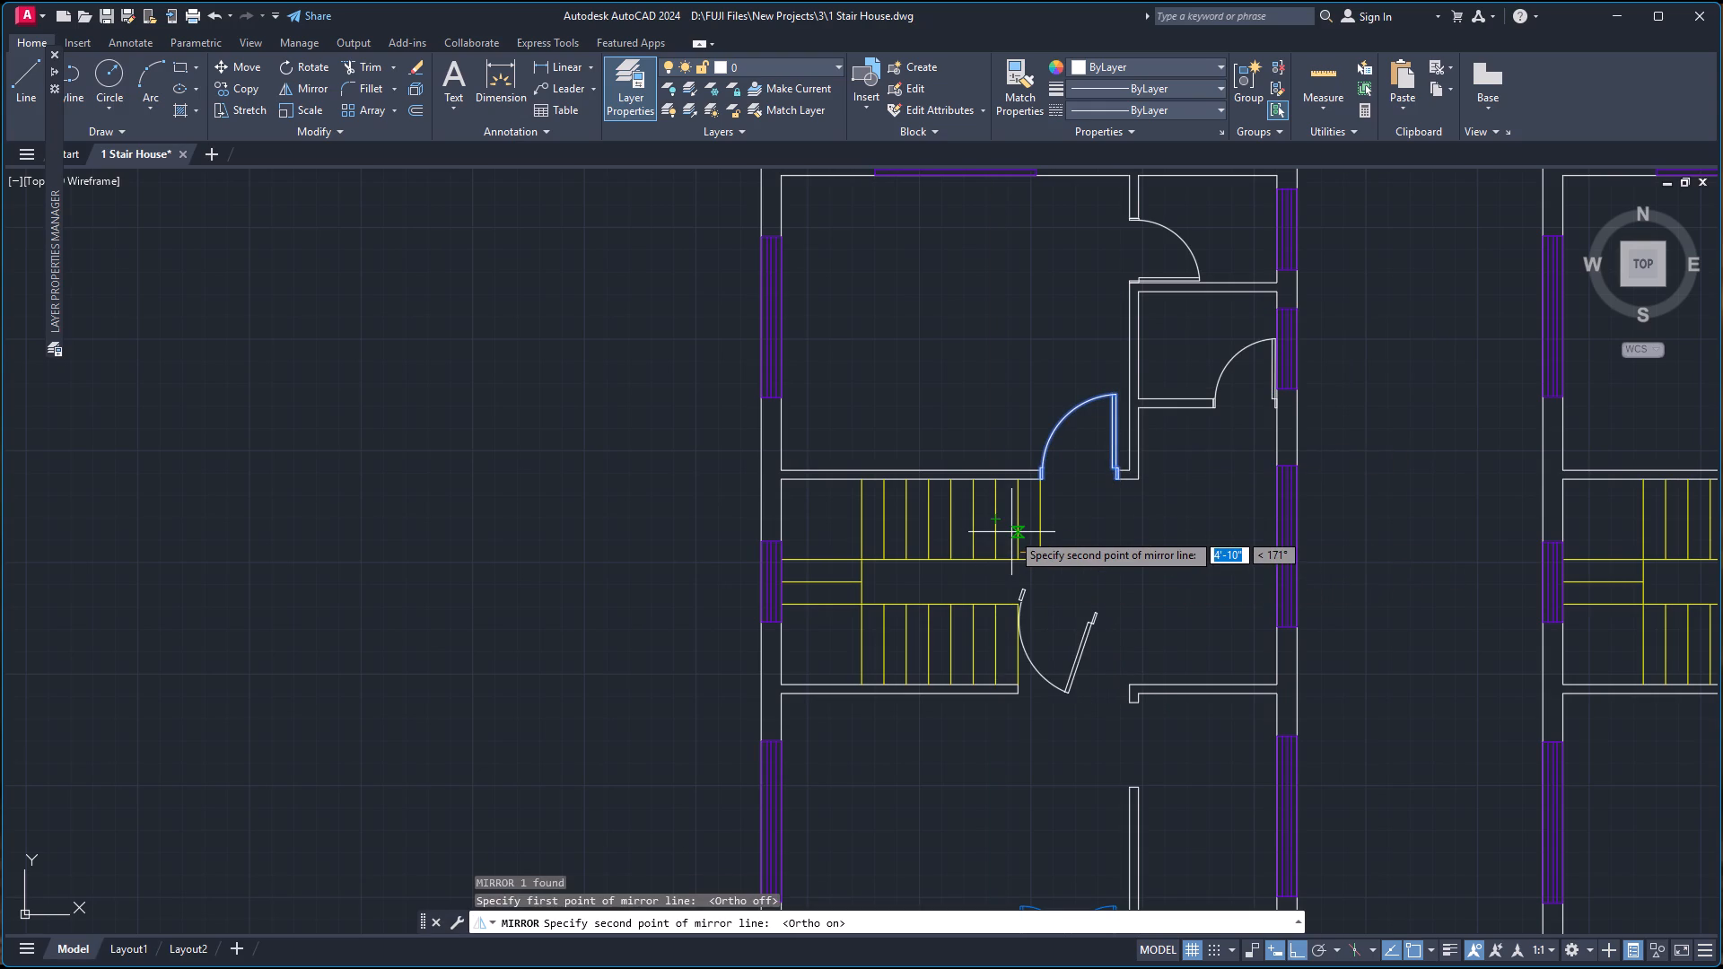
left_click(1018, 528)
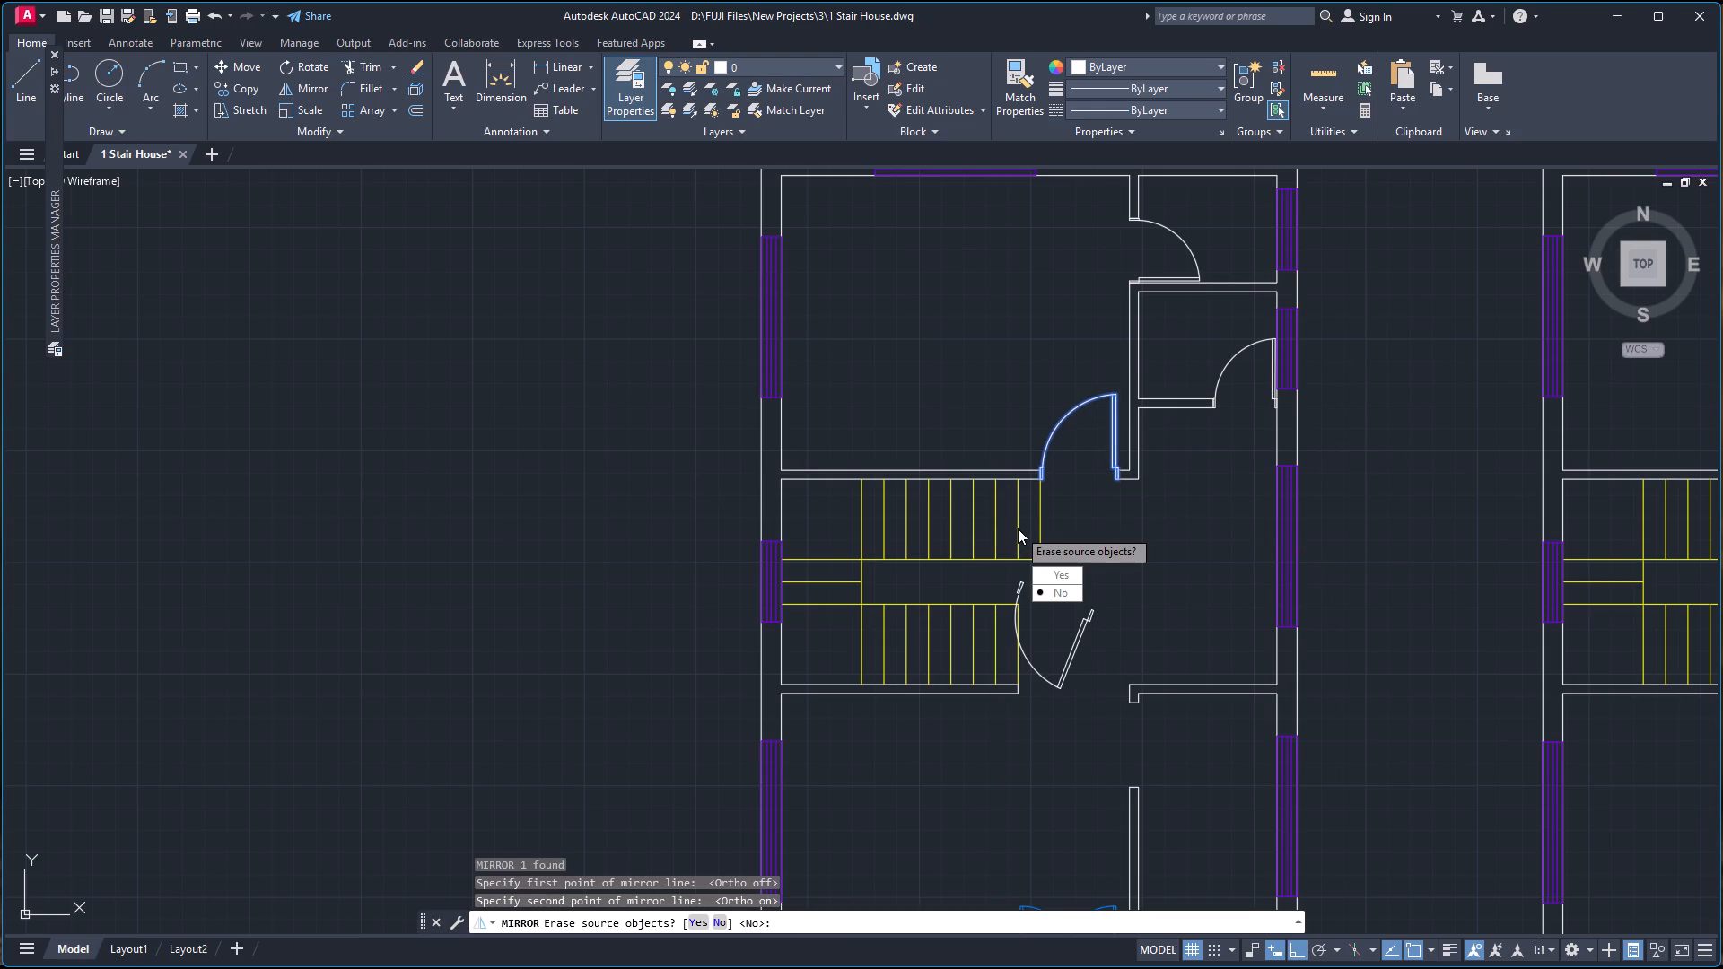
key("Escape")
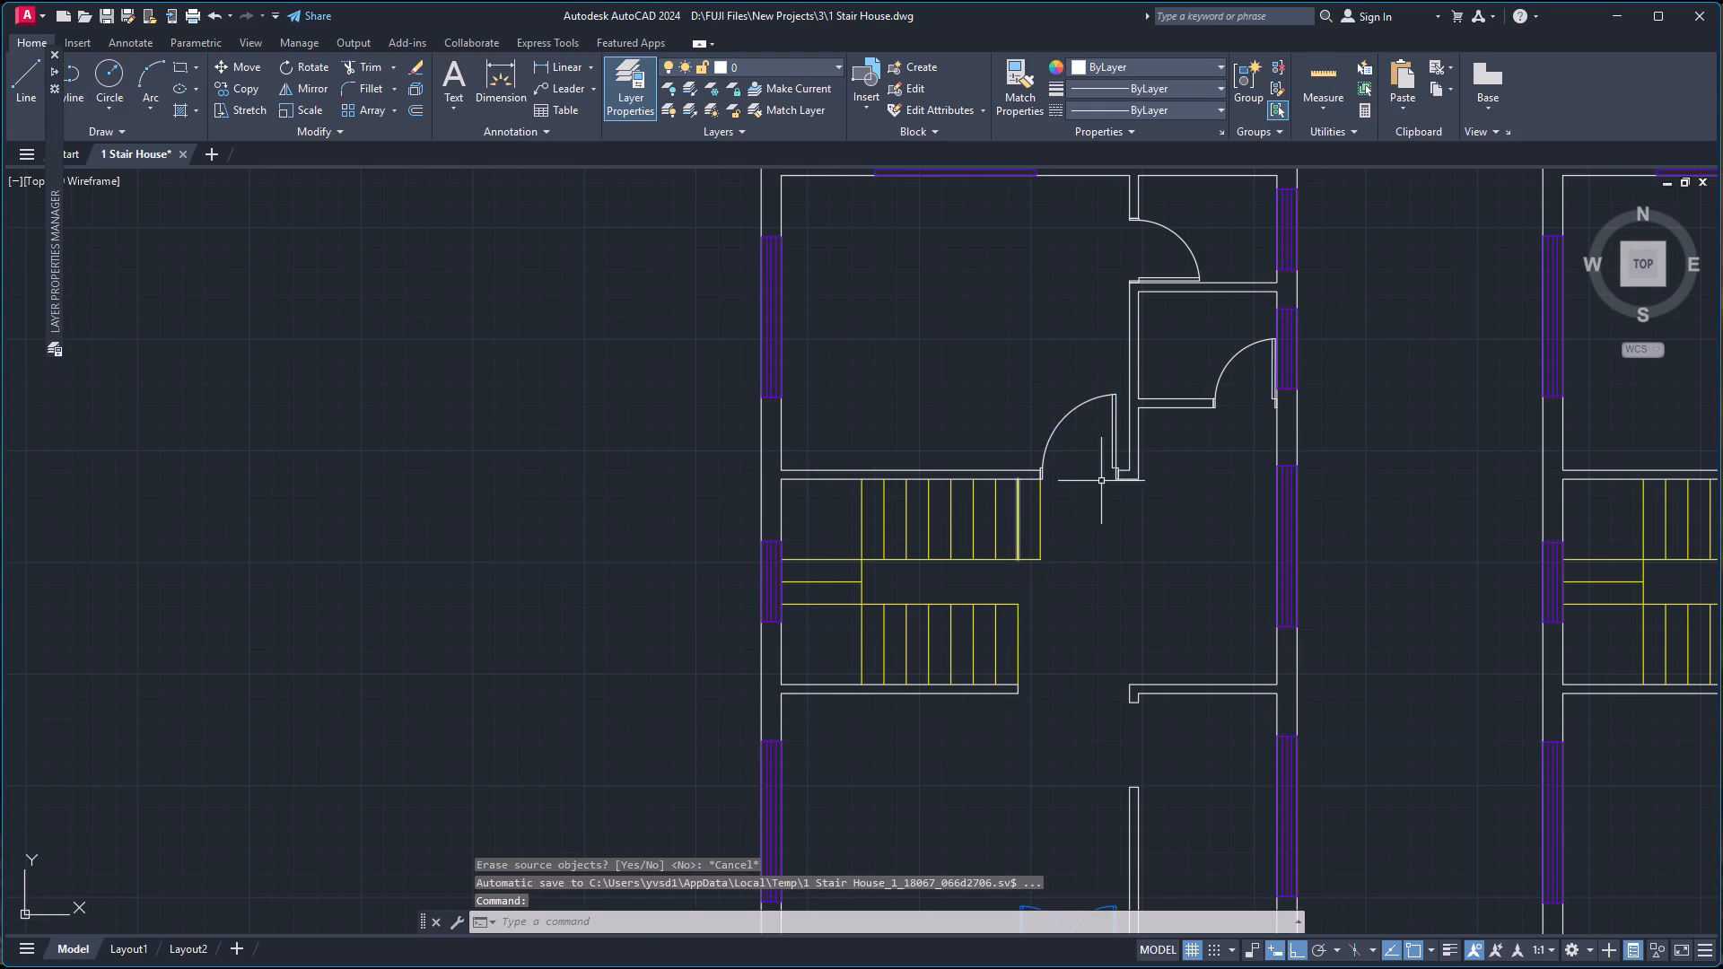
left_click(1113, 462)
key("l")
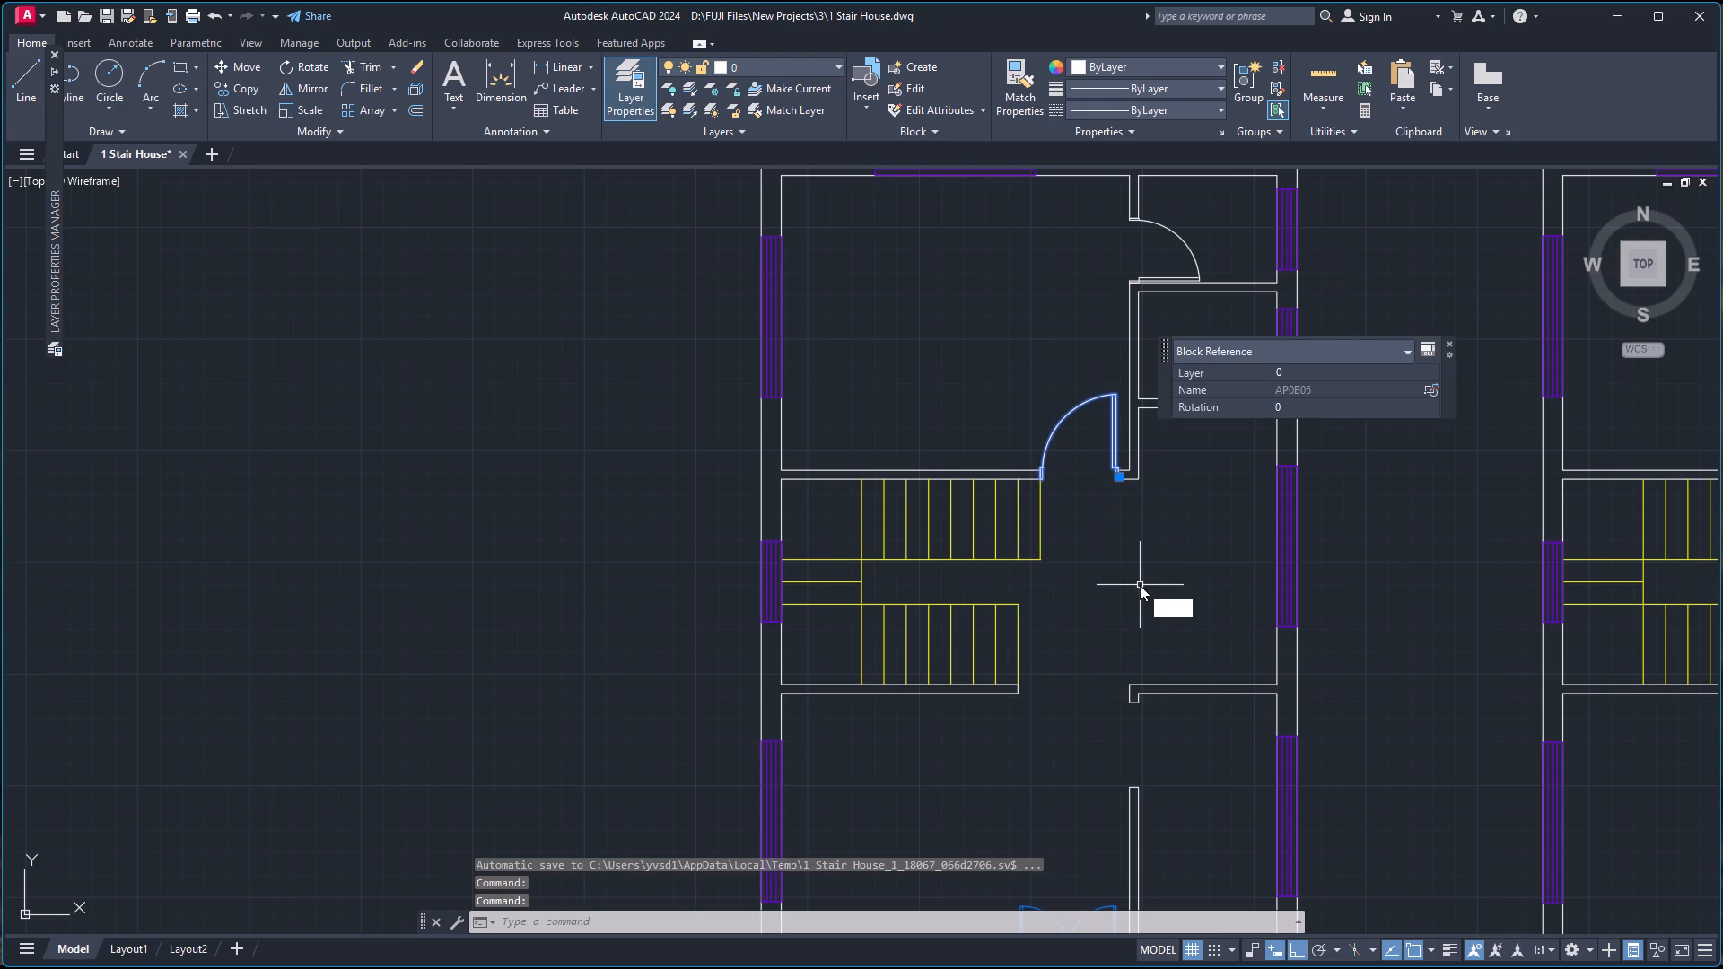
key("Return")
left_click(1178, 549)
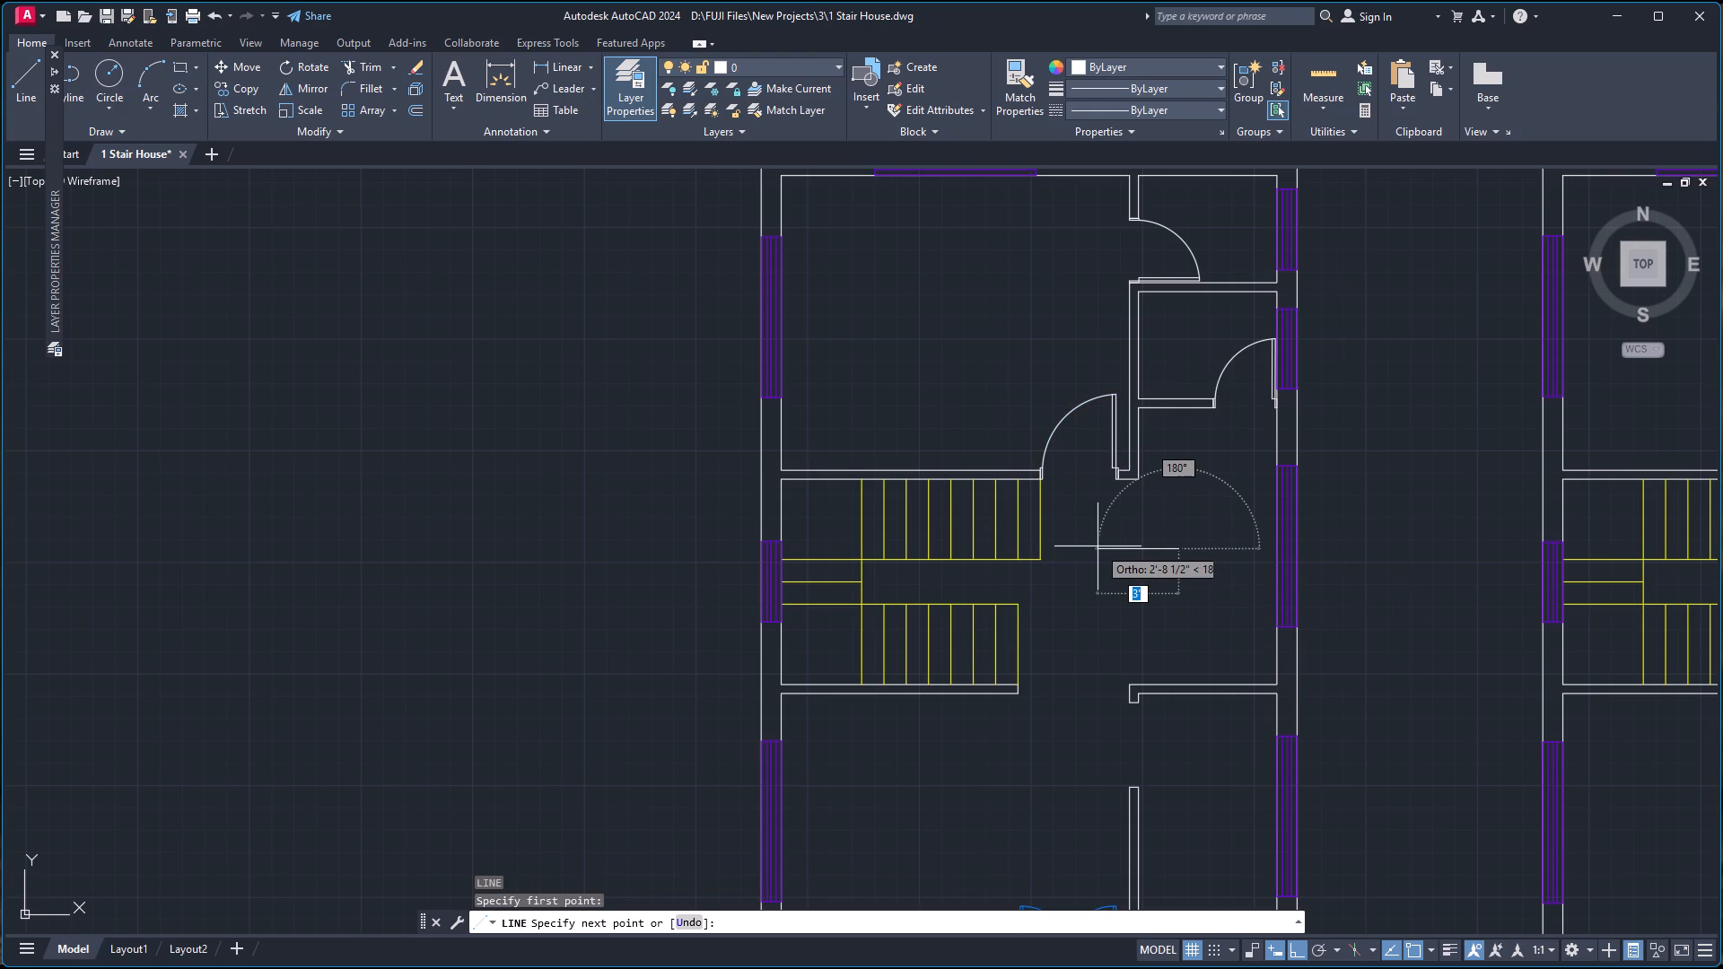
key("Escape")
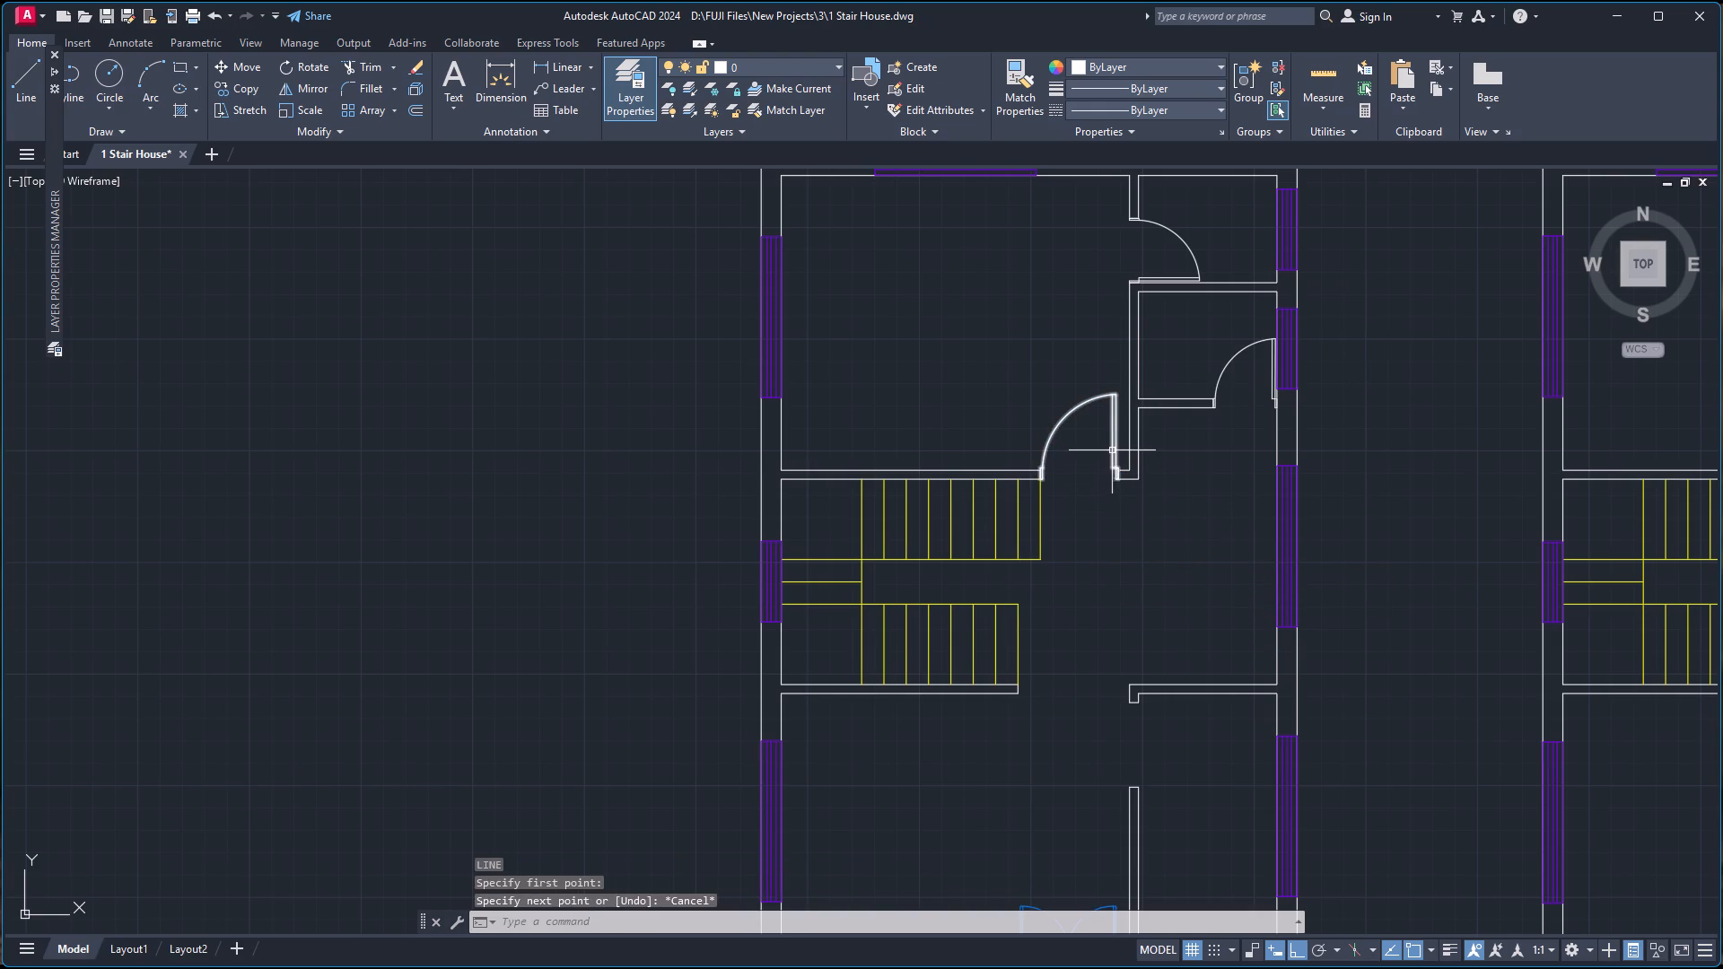
Mirror the door above the upper stair flight about a horizontal line in the hall just south of it, keeping the original.
left_click(1113, 450)
type("MI")
key("Return")
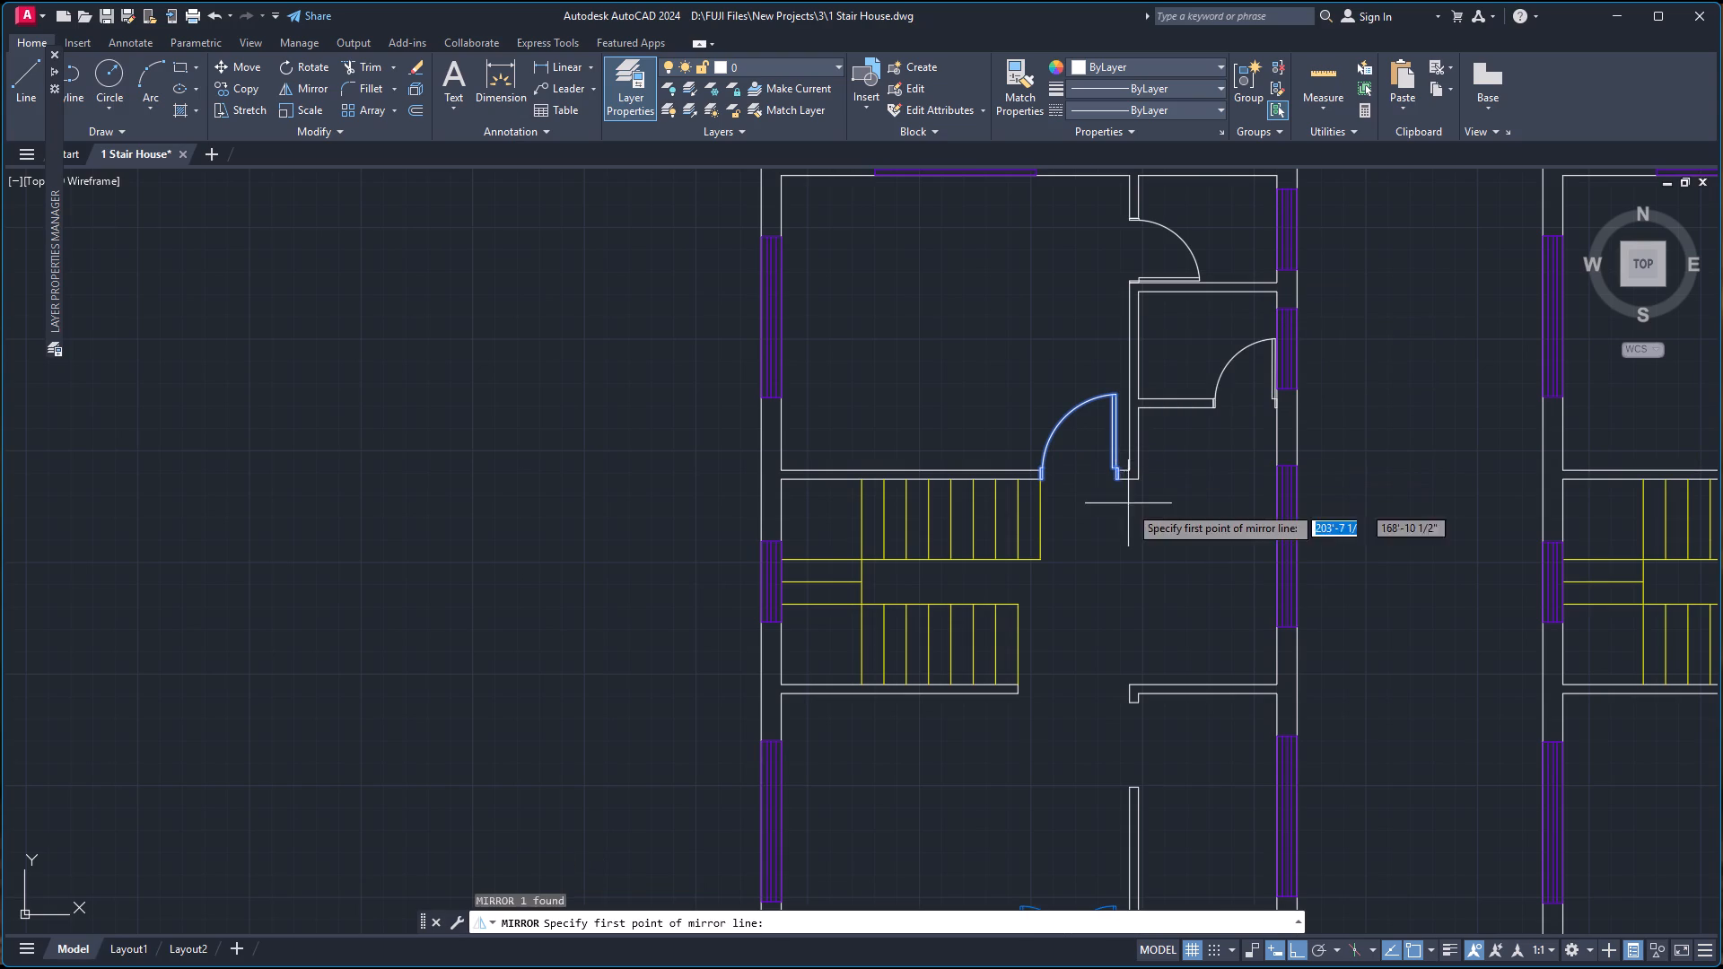
left_click(1157, 528)
left_click(1091, 535)
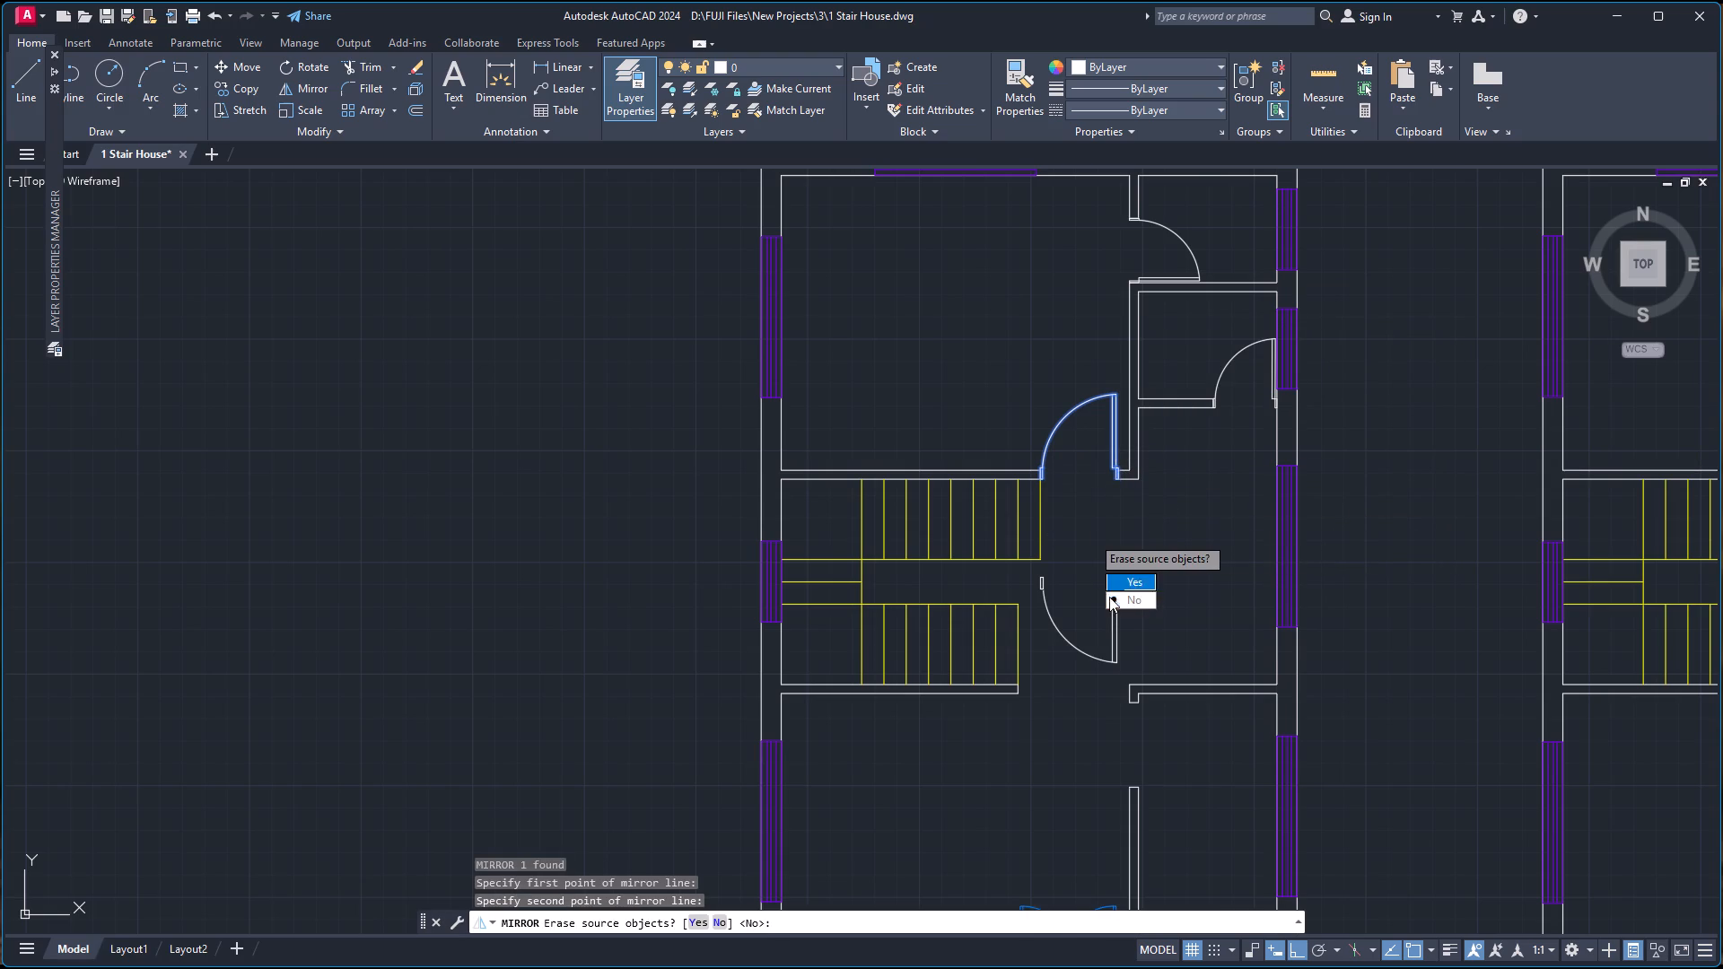
left_click_drag(1110, 597, 1091, 536)
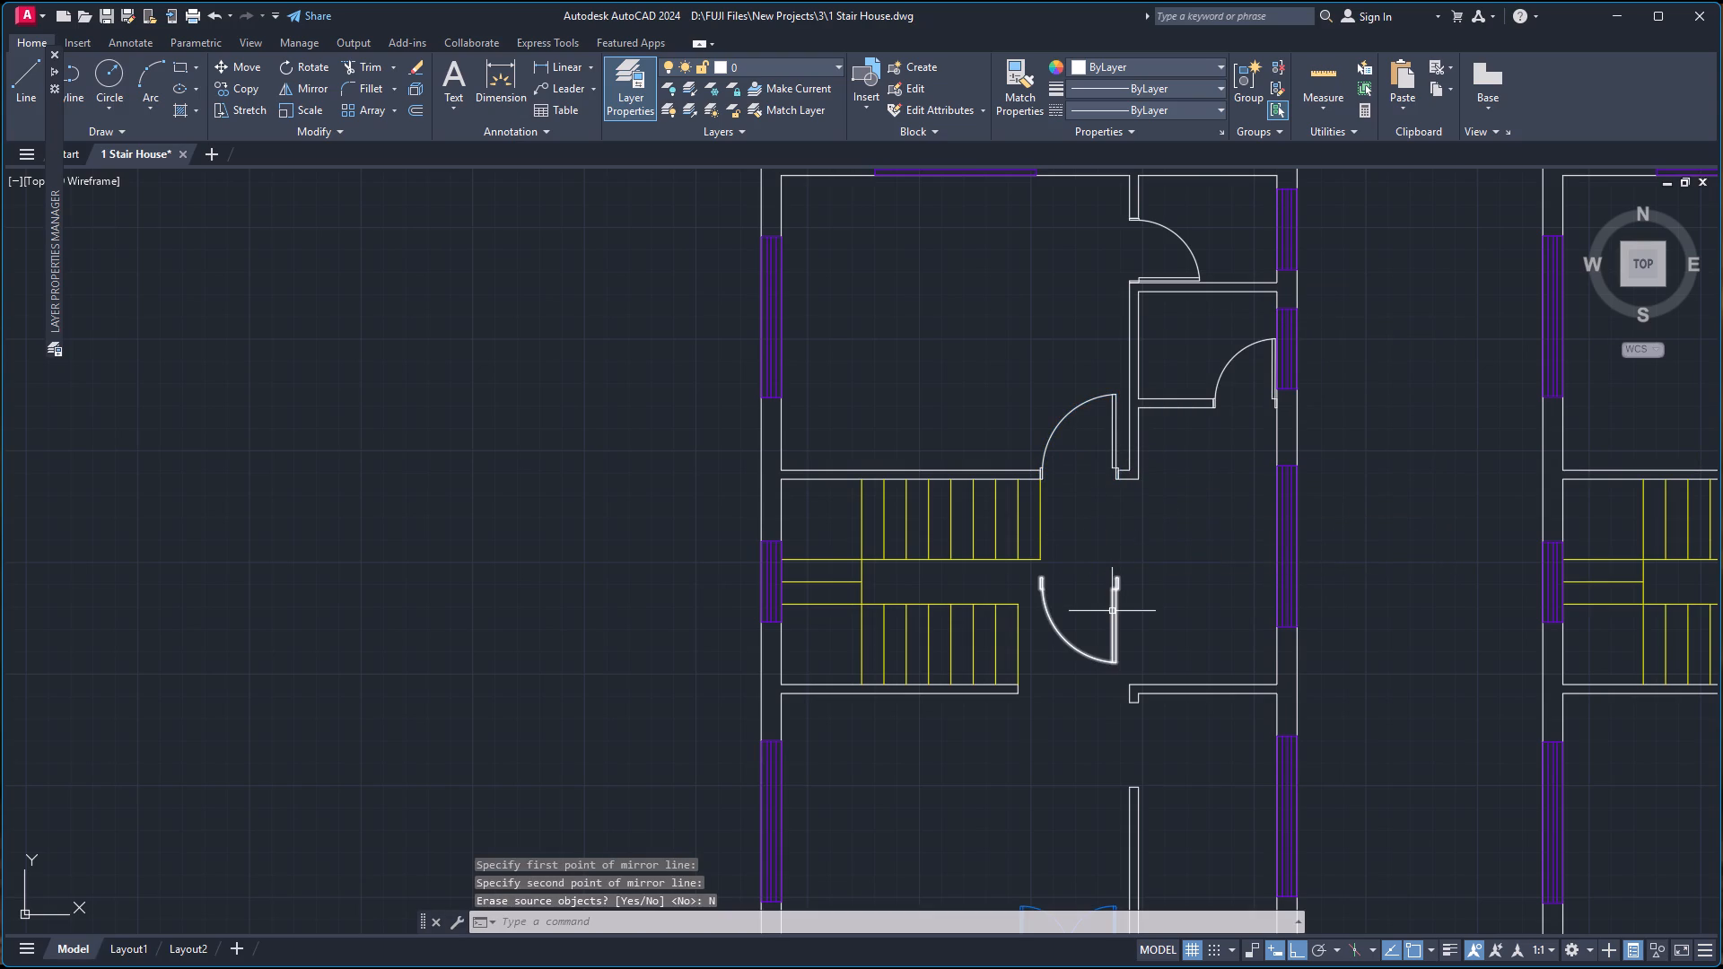
Align the mirrored door by its outer top corners to the opening in the southeast room's west wall, hinged at the north stub, scaled to fit.
left_click(1113, 608)
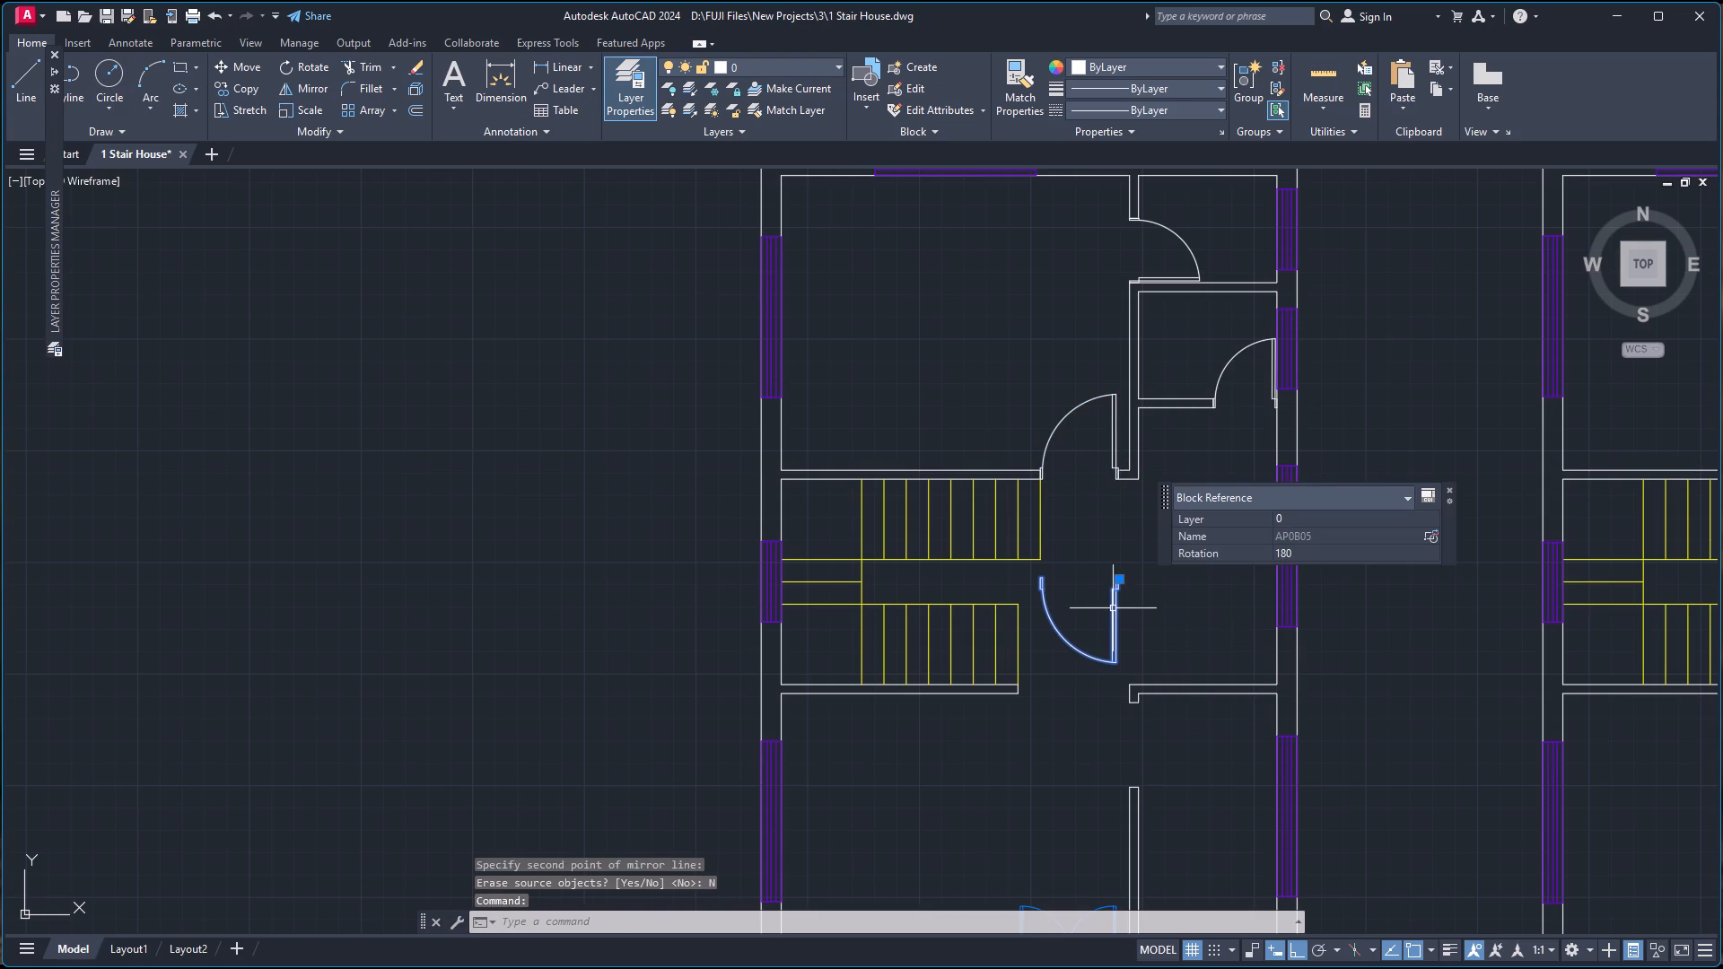
key("m")
key("BackSpace")
type("AL")
key("Return")
scroll(1113, 601, "up", 5)
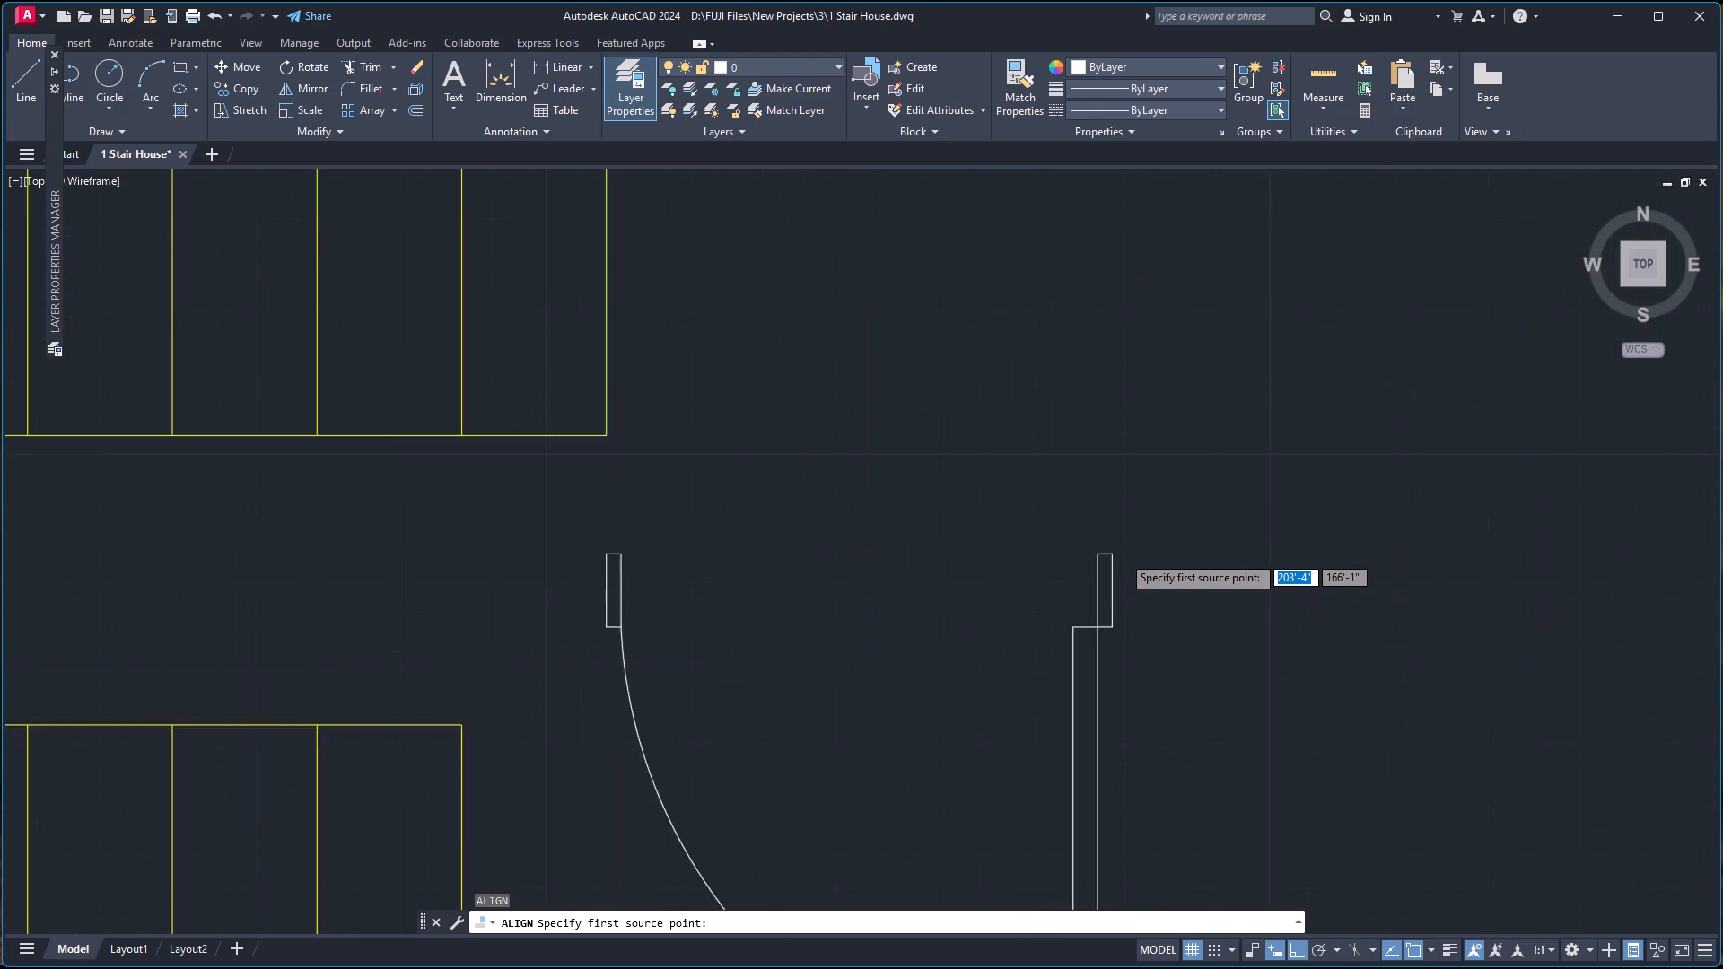
left_click(1103, 551)
scroll(1101, 552, "down", 5)
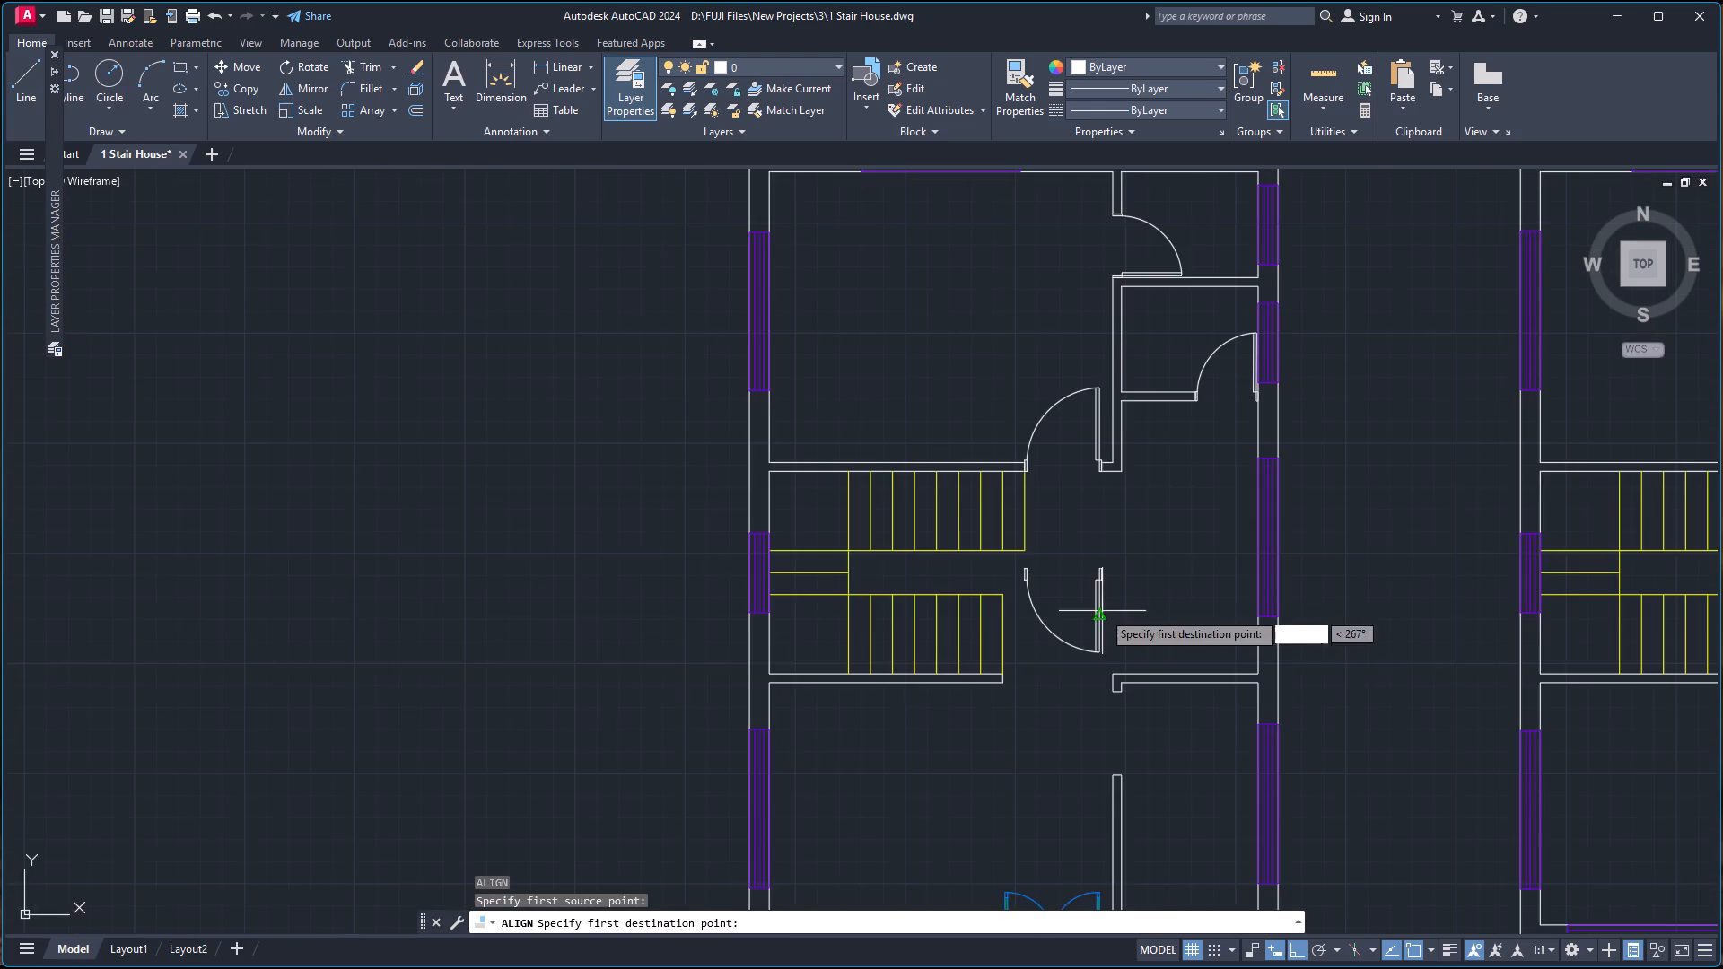
scroll(1115, 668, "down", 1)
scroll(1114, 681, "up", 5)
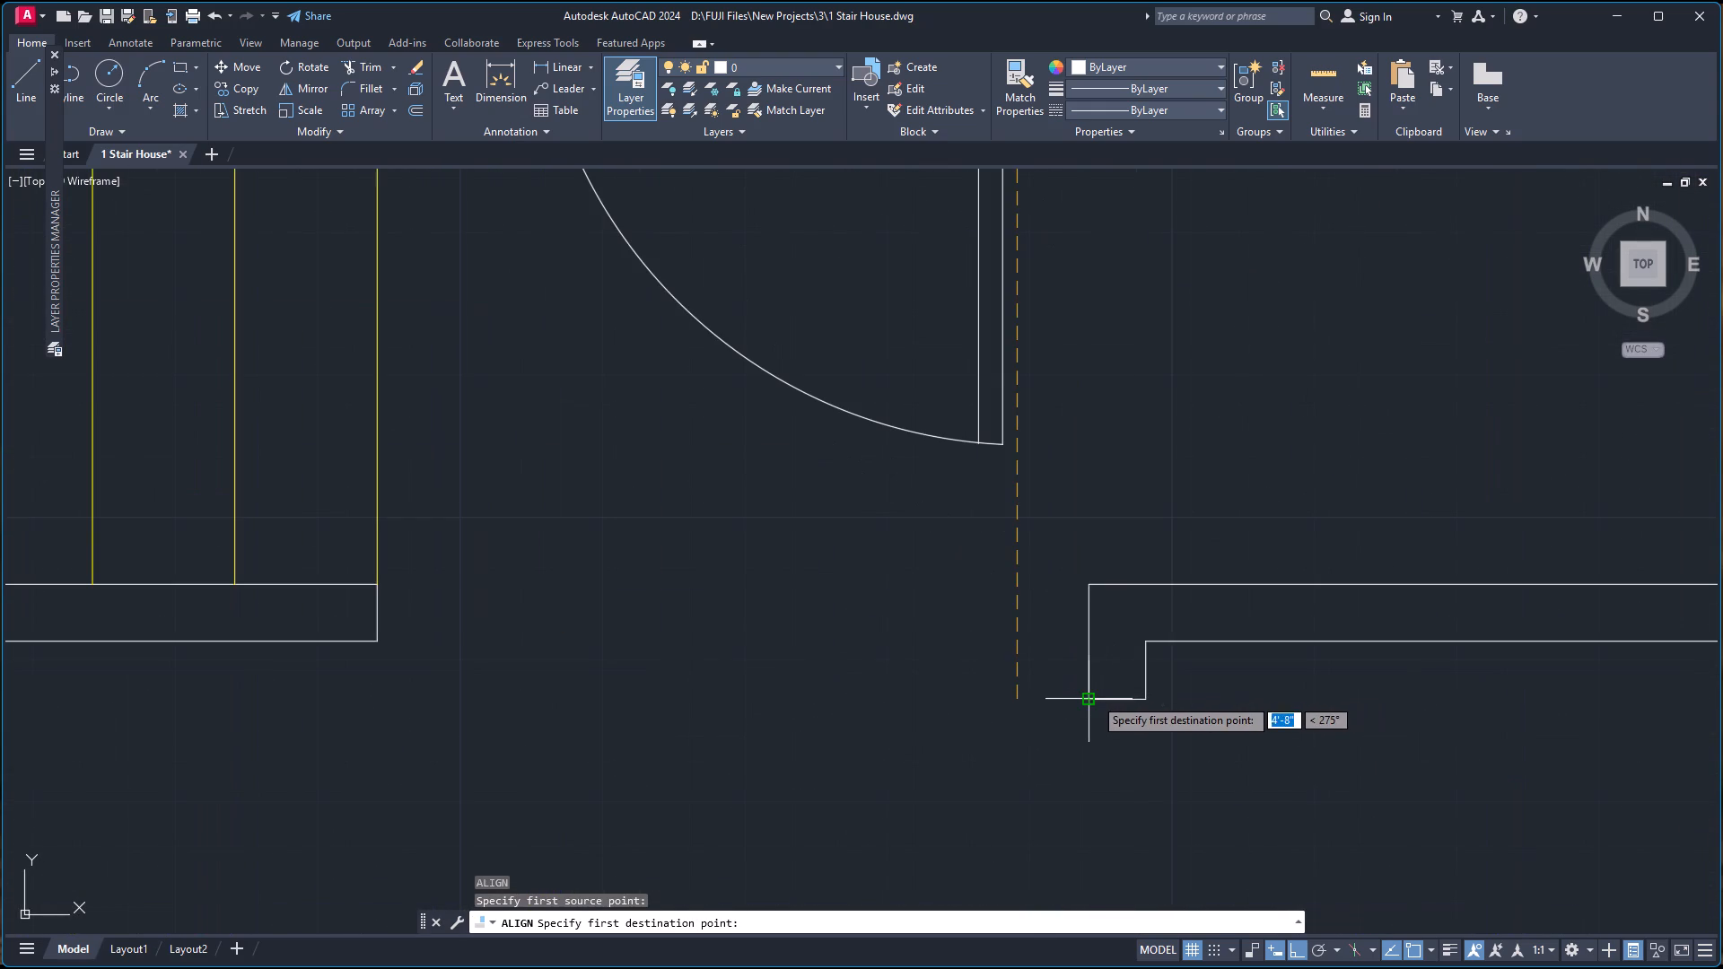
left_click(1093, 700)
scroll(1046, 412, "down", 5)
scroll(949, 337, "up", 3)
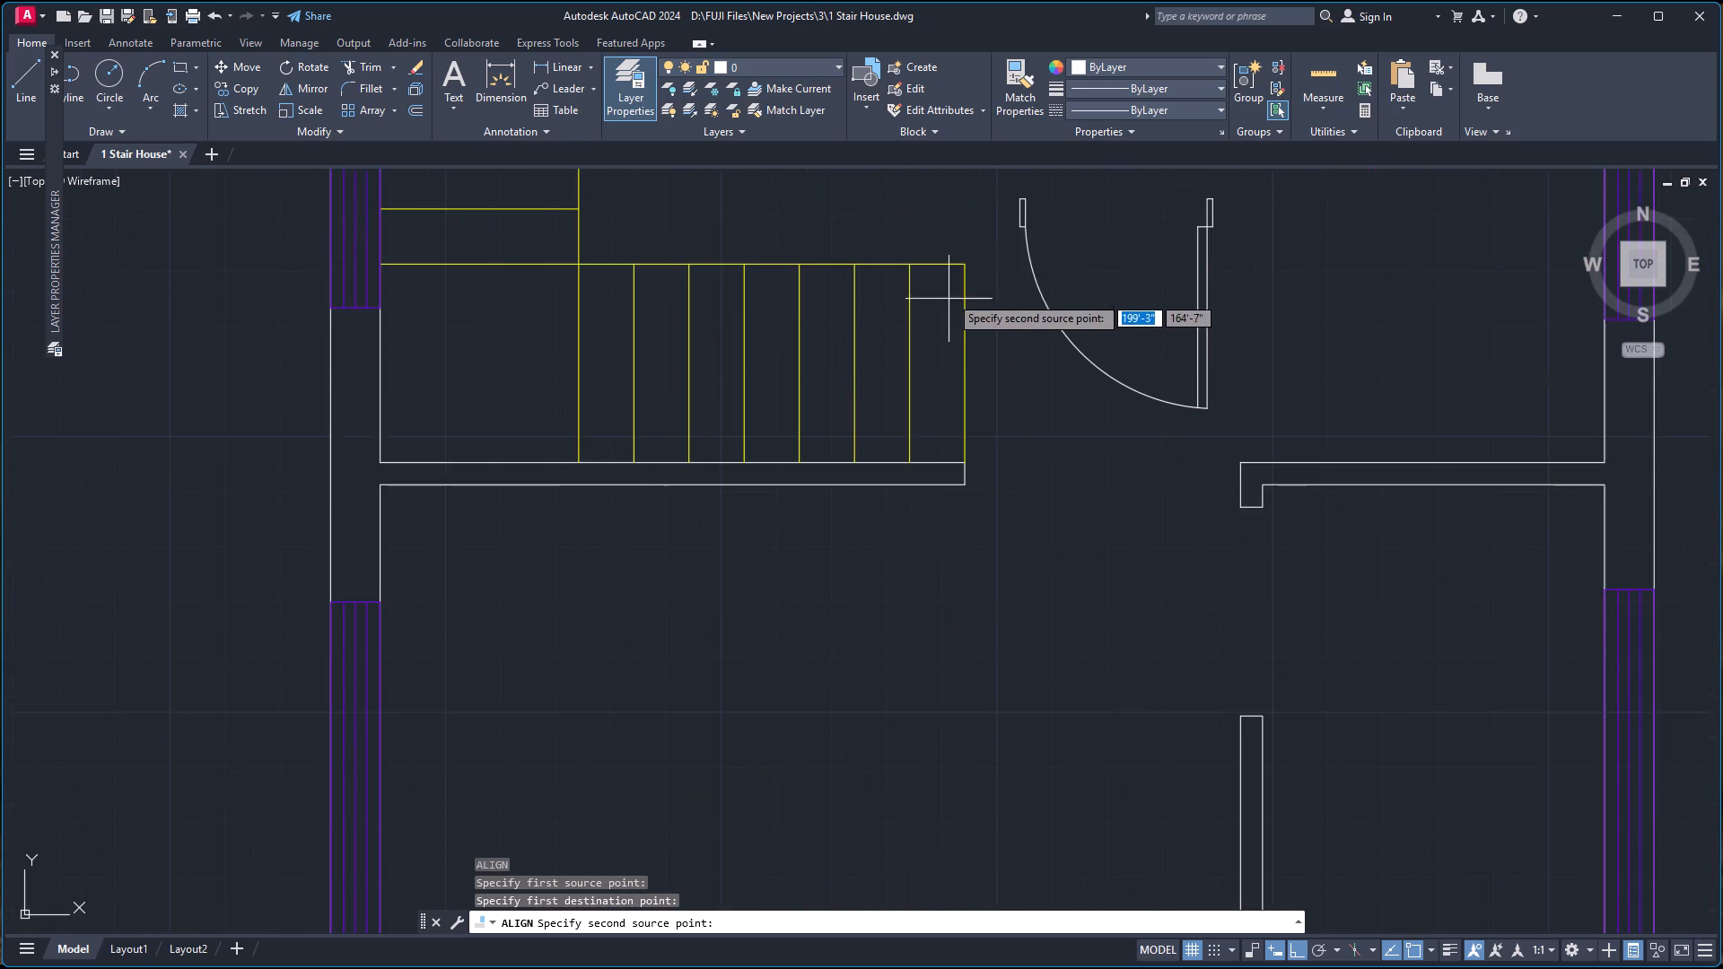
scroll(986, 192, "up", 4)
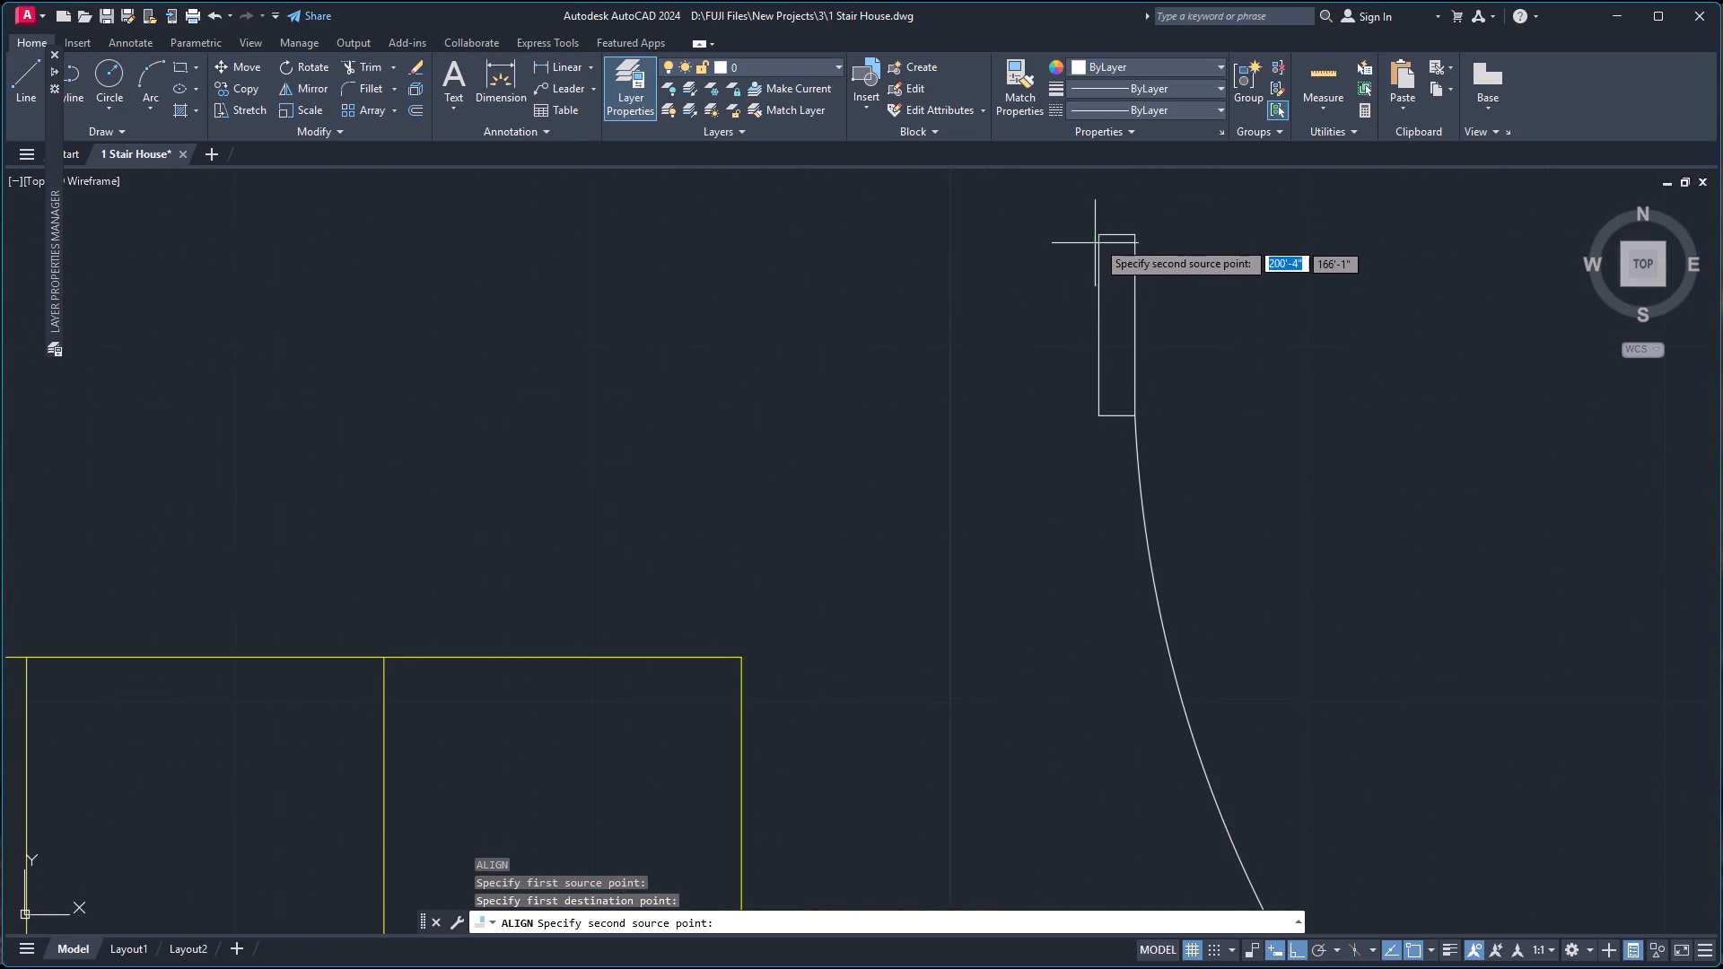
left_click(1102, 236)
scroll(1134, 392, "down", 9)
scroll(1176, 563, "up", 5)
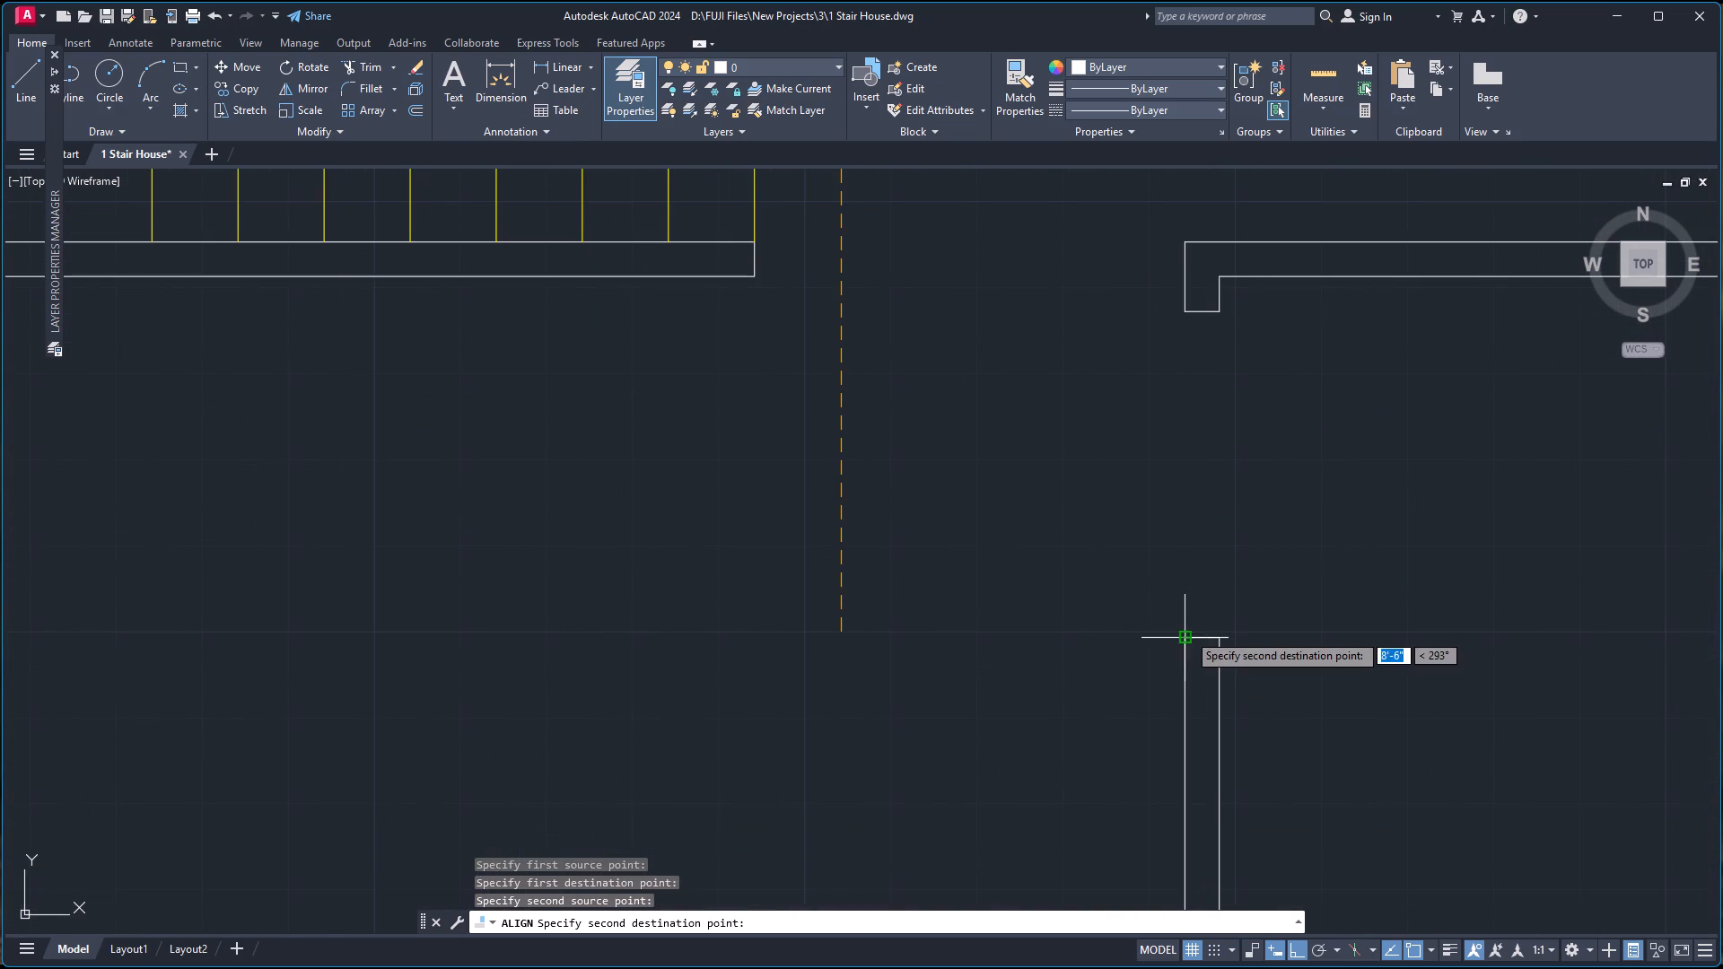
left_click(1186, 633)
key("Return")
key("Up")
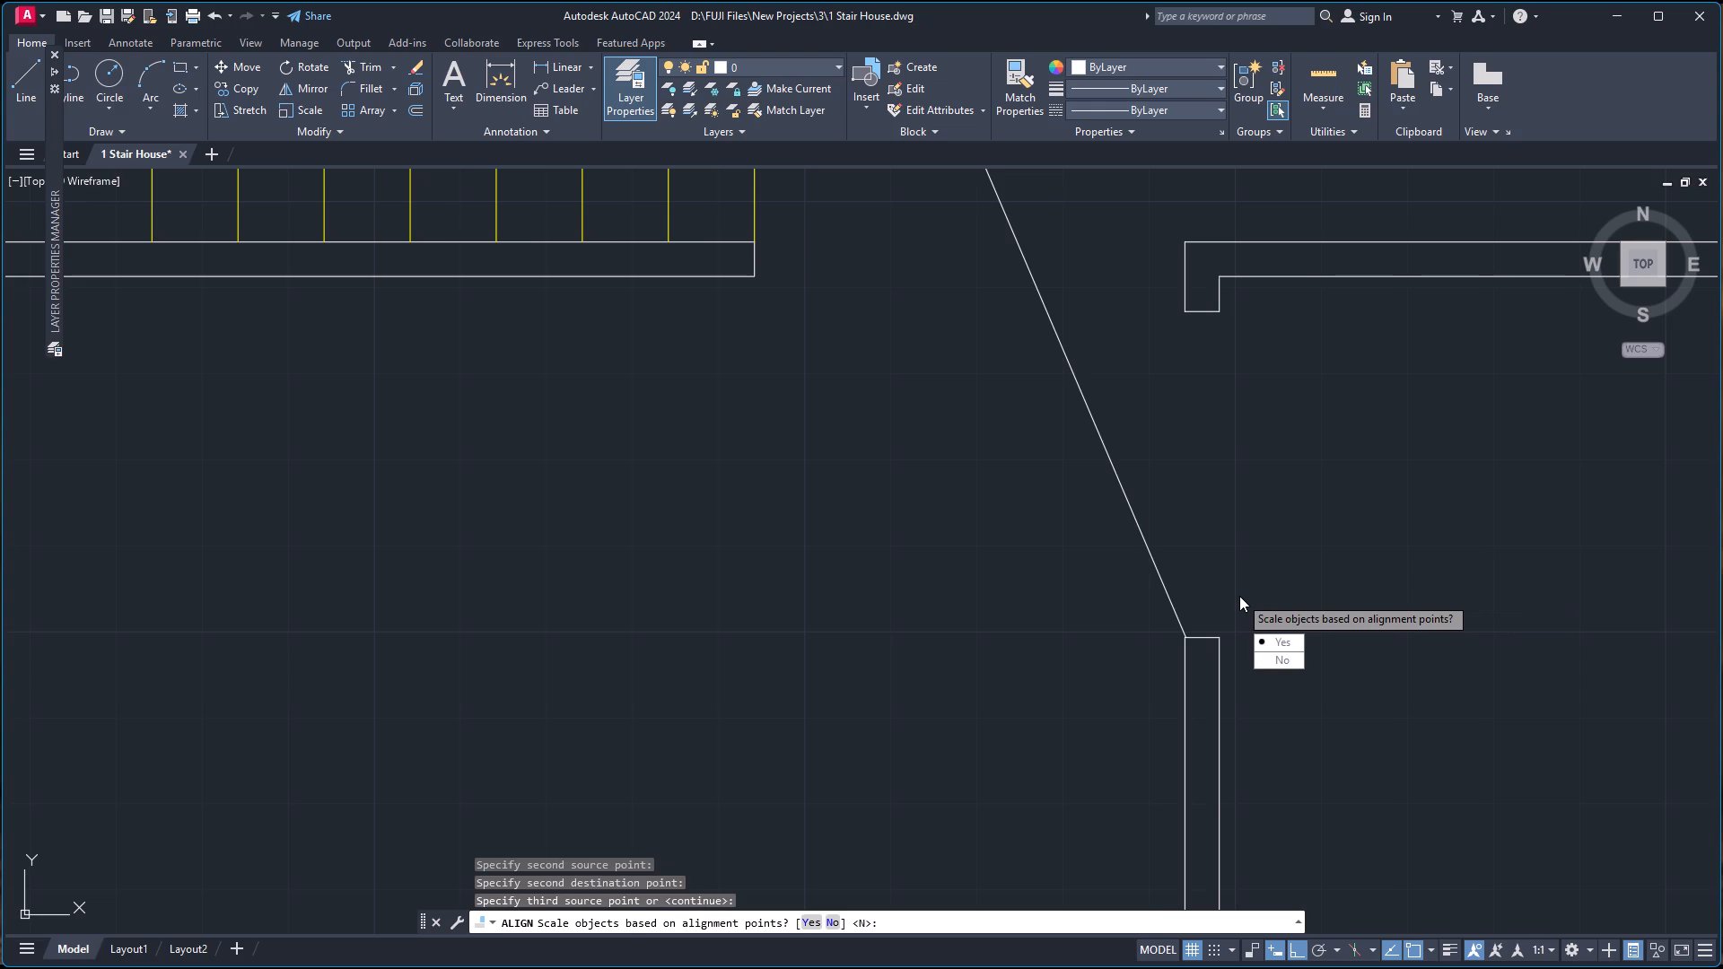
key("Return")
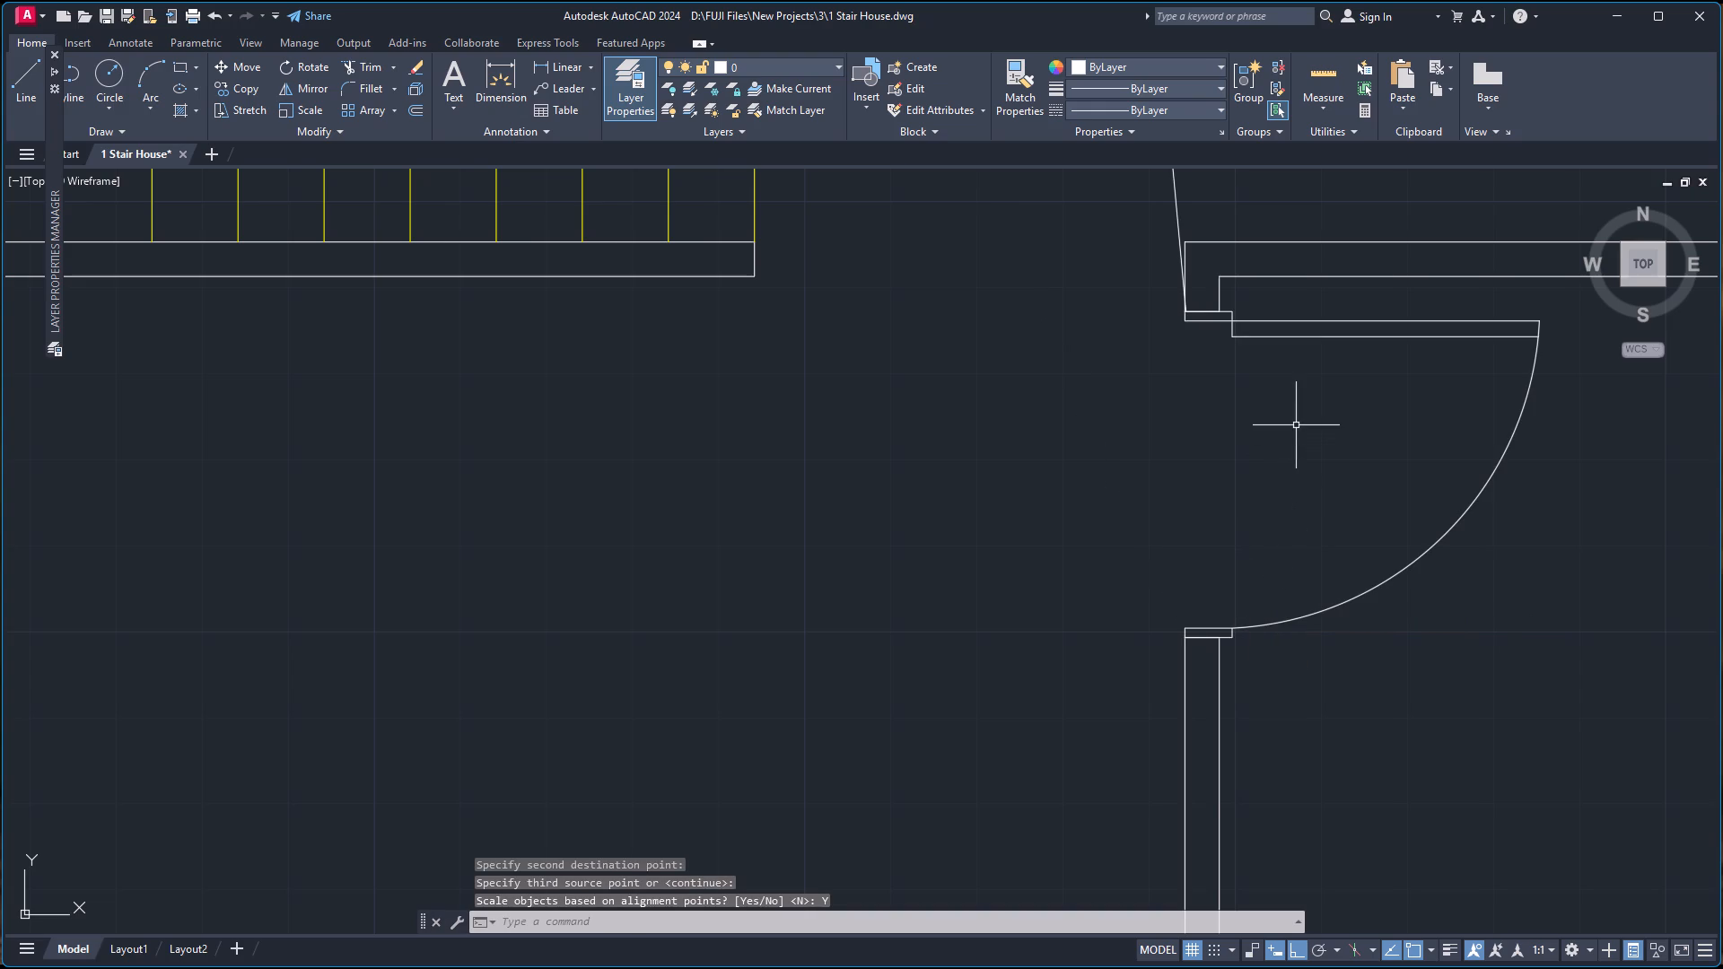
Rename the A-Door layer as MAIN DOOR.
scroll(1296, 422, "down", 3)
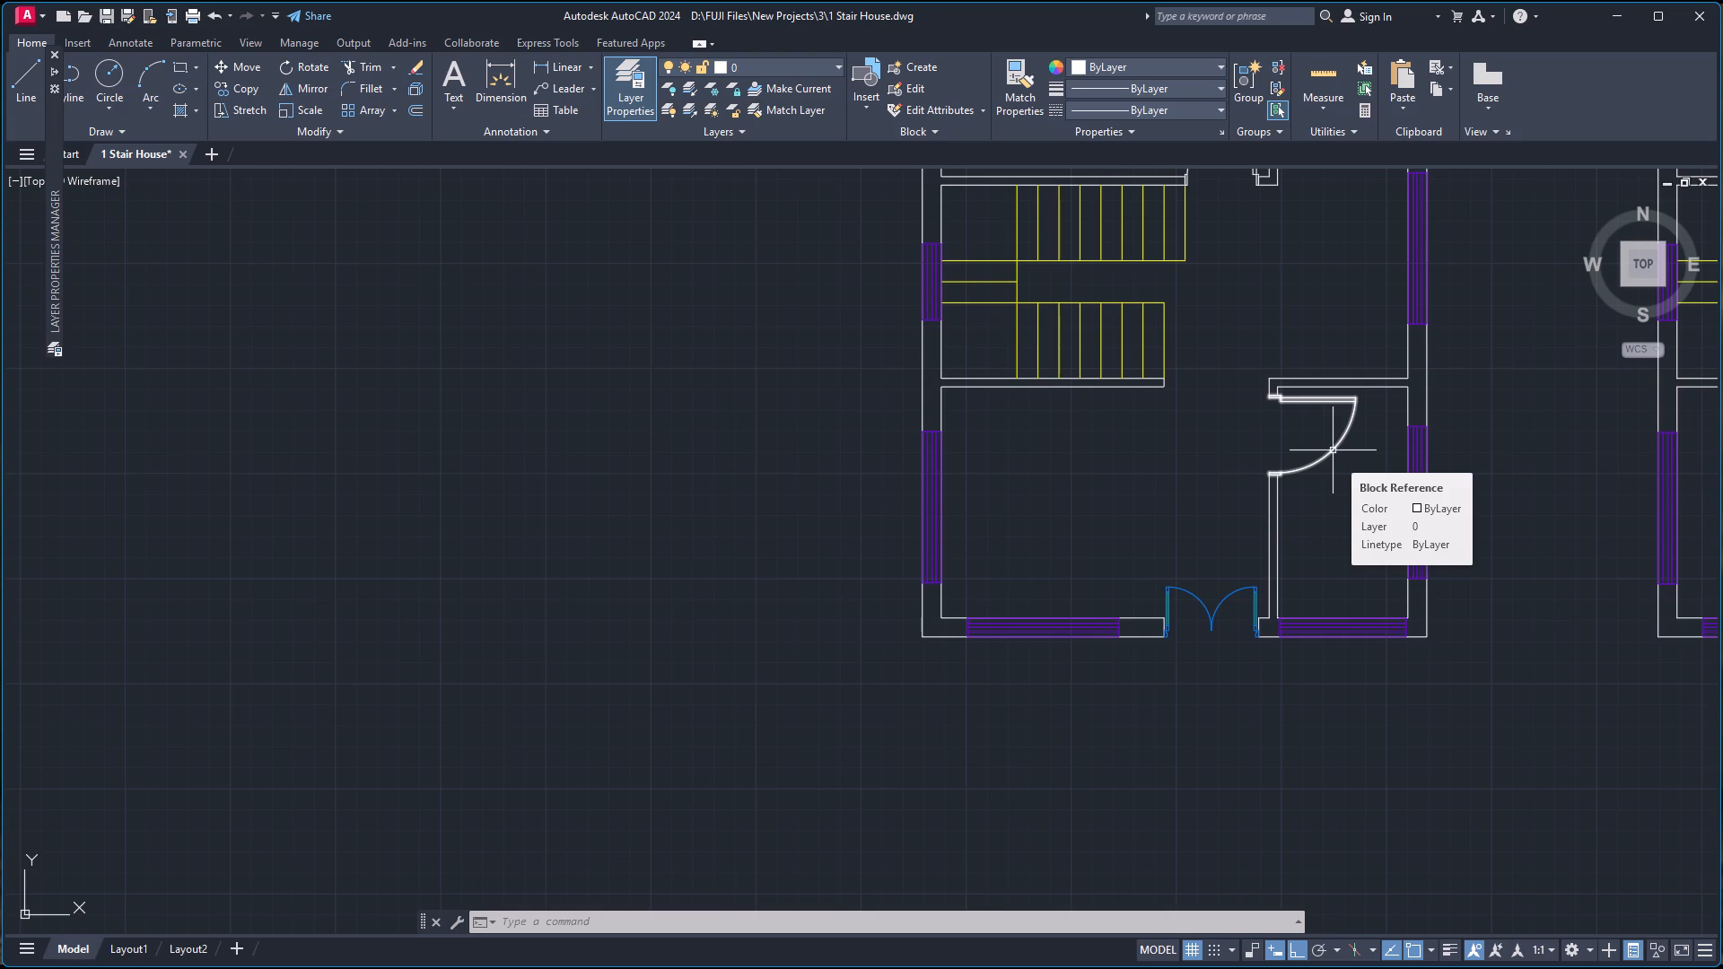
scroll(1333, 39, "down", 1)
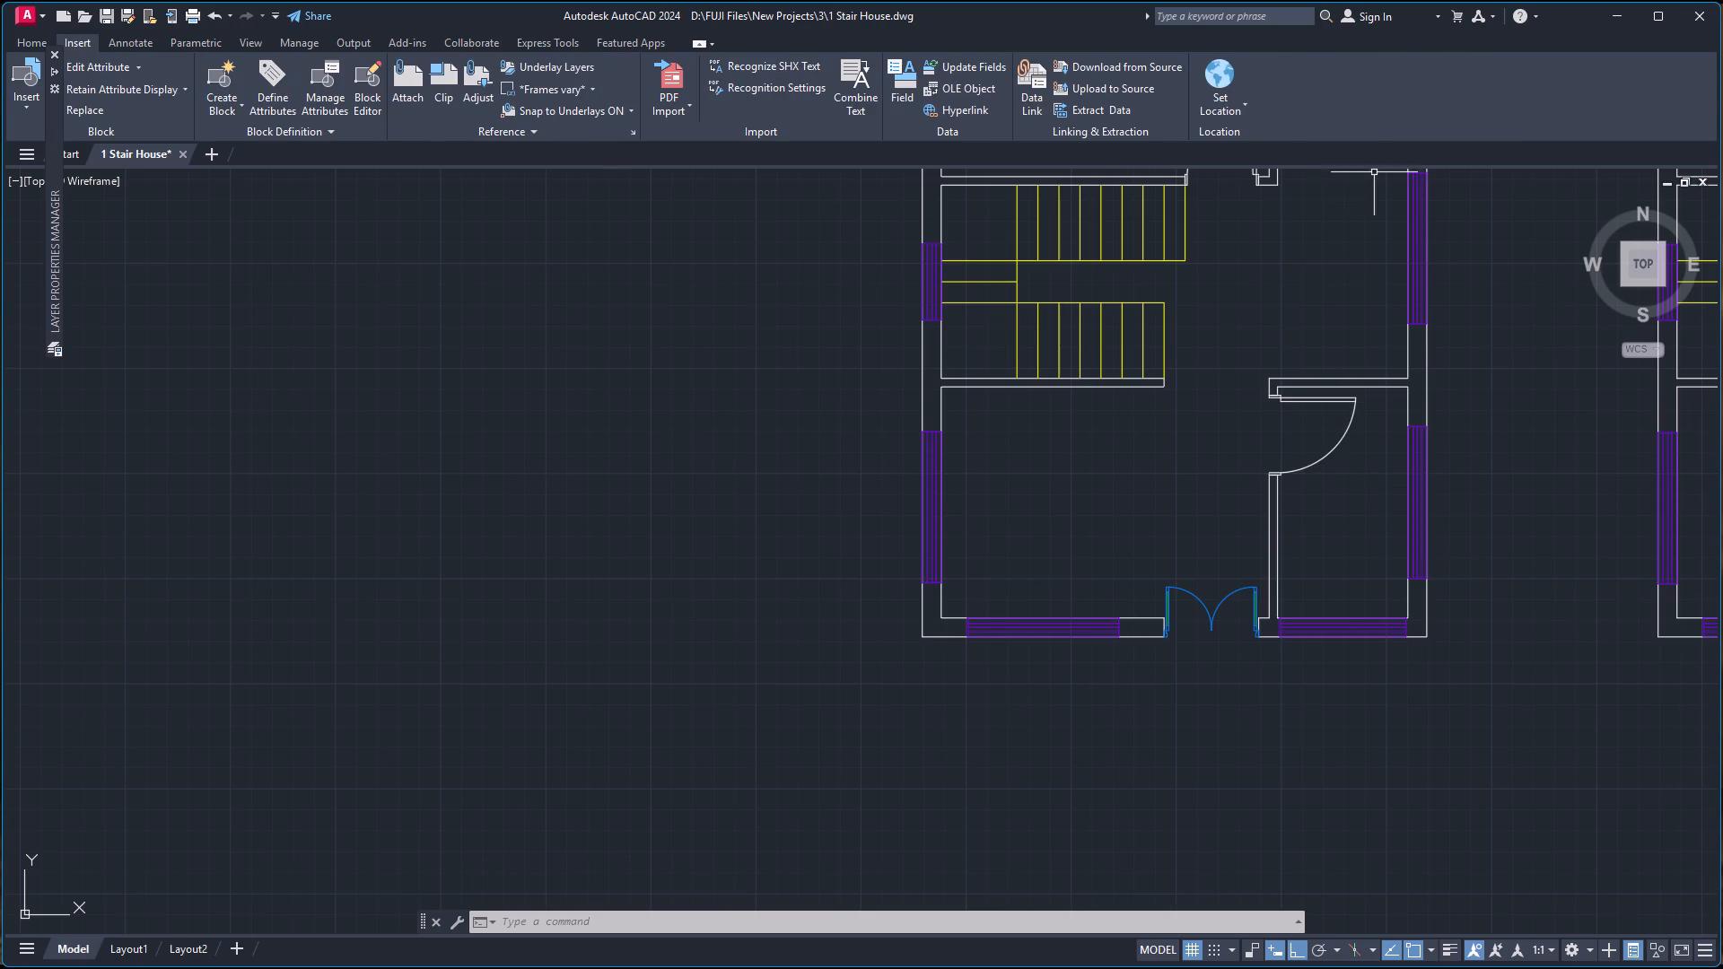
scroll(1374, 321, "down", 4)
scroll(1541, 307, "up", 2)
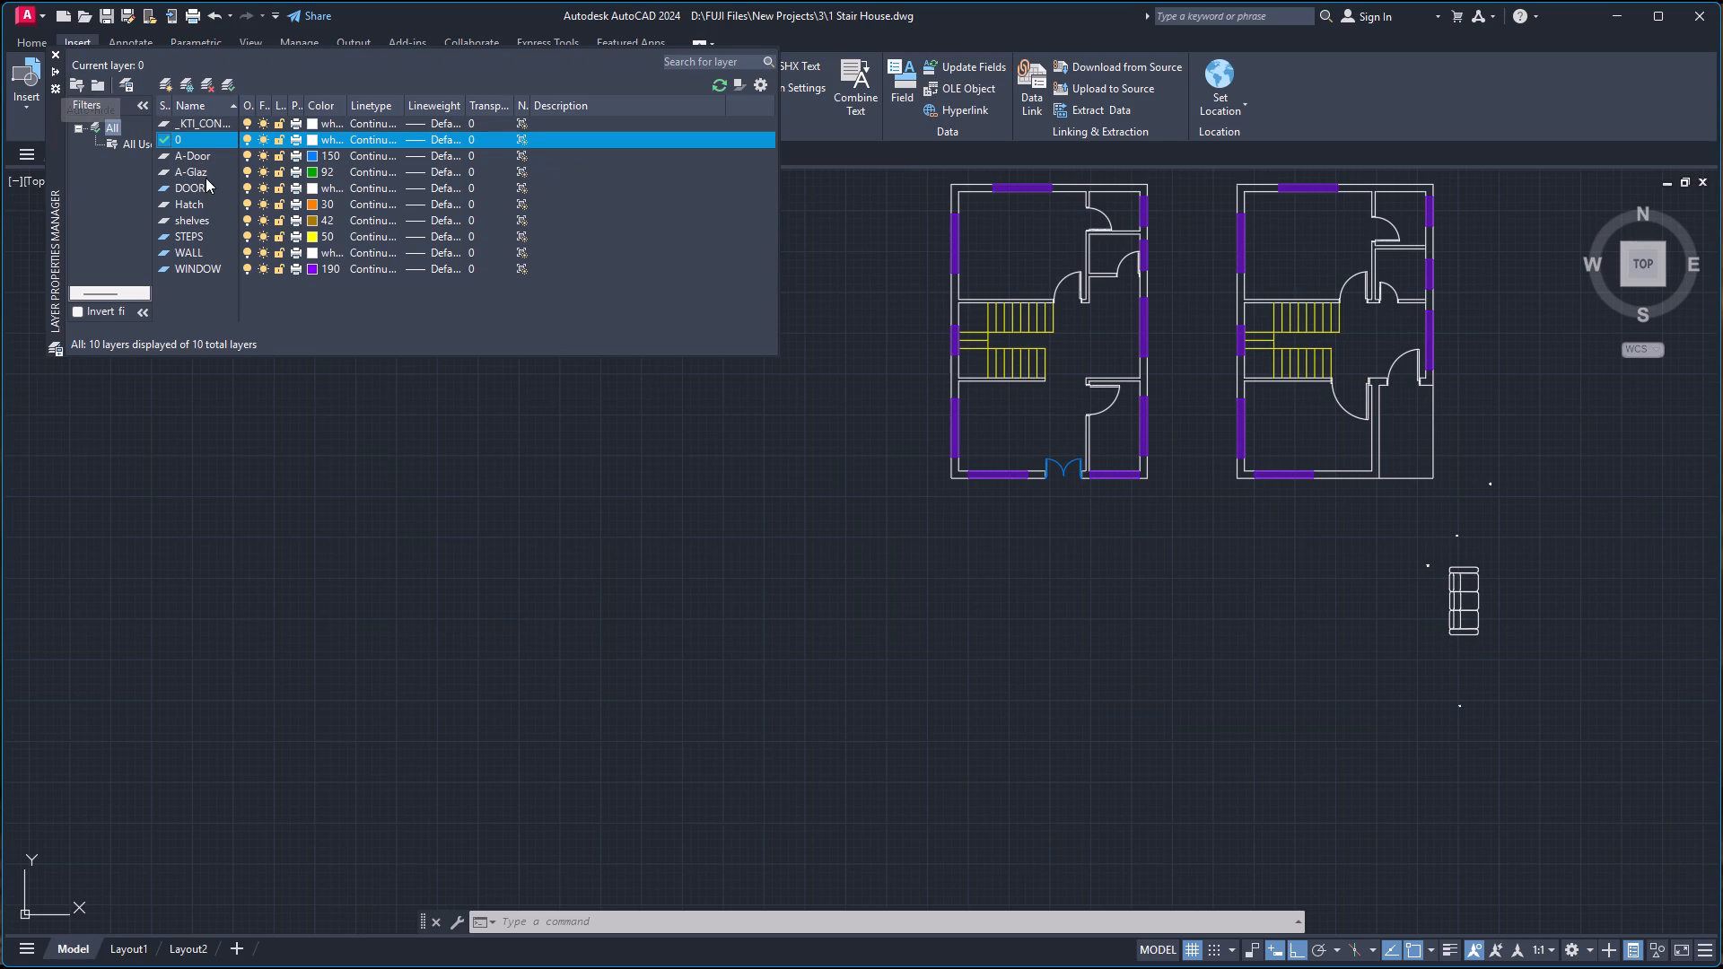
left_click(206, 178)
left_click(203, 186)
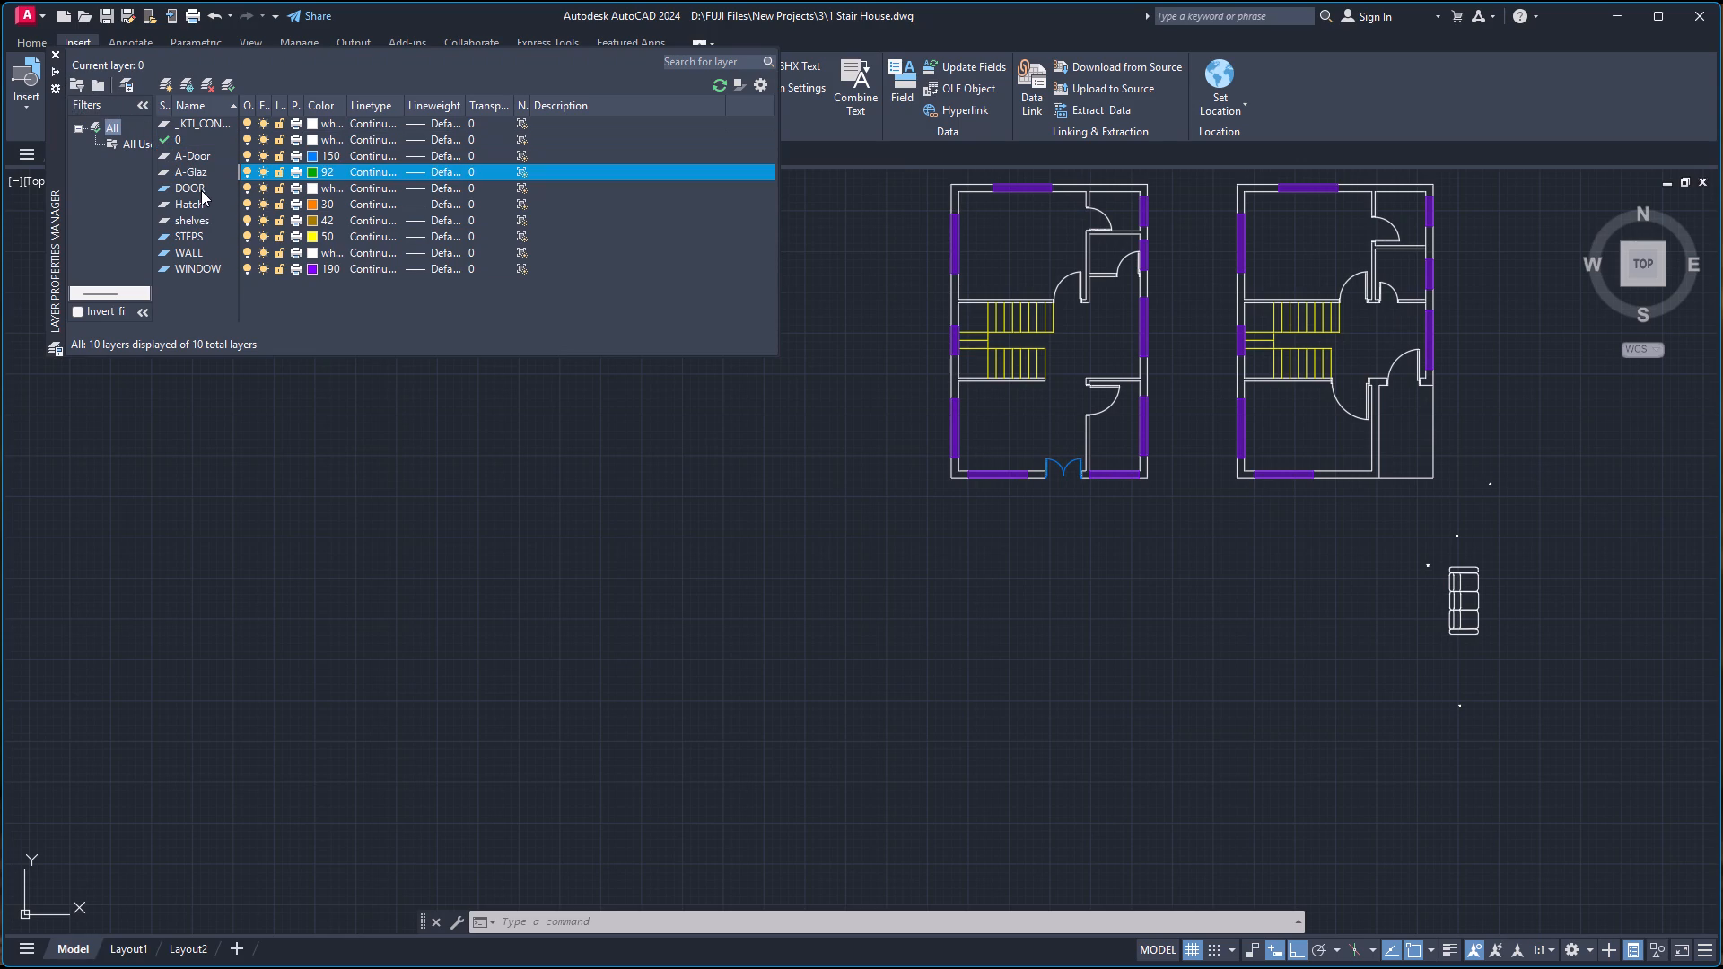
left_click(208, 152)
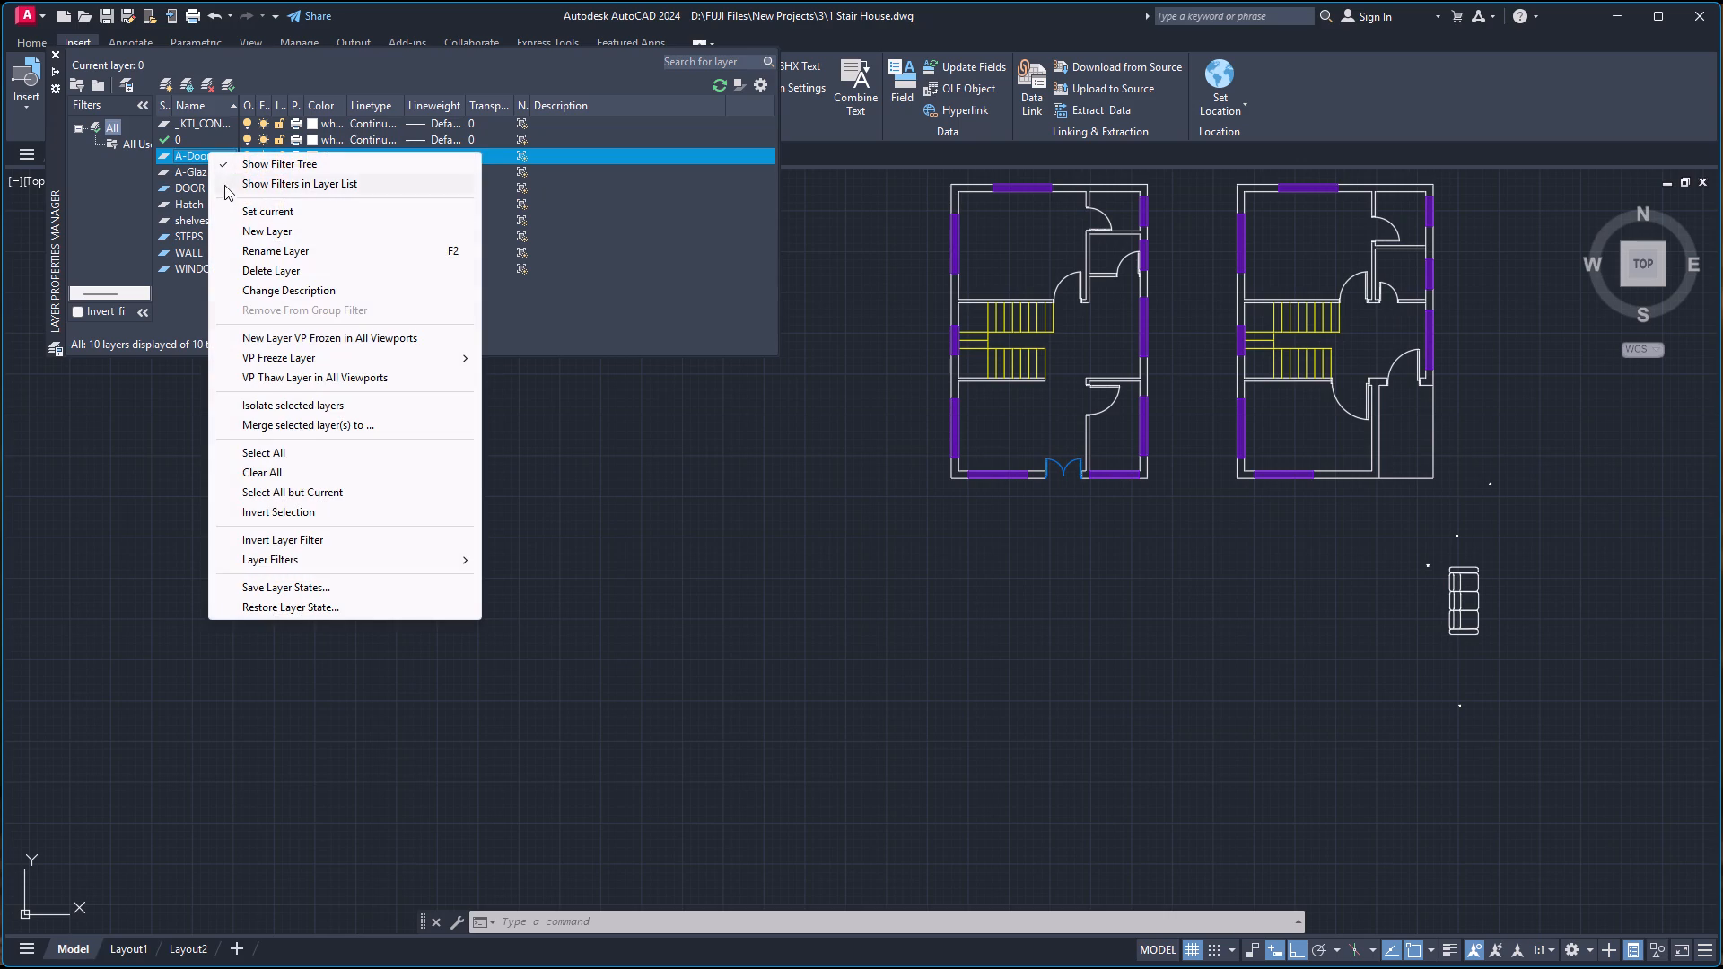
left_click(310, 251)
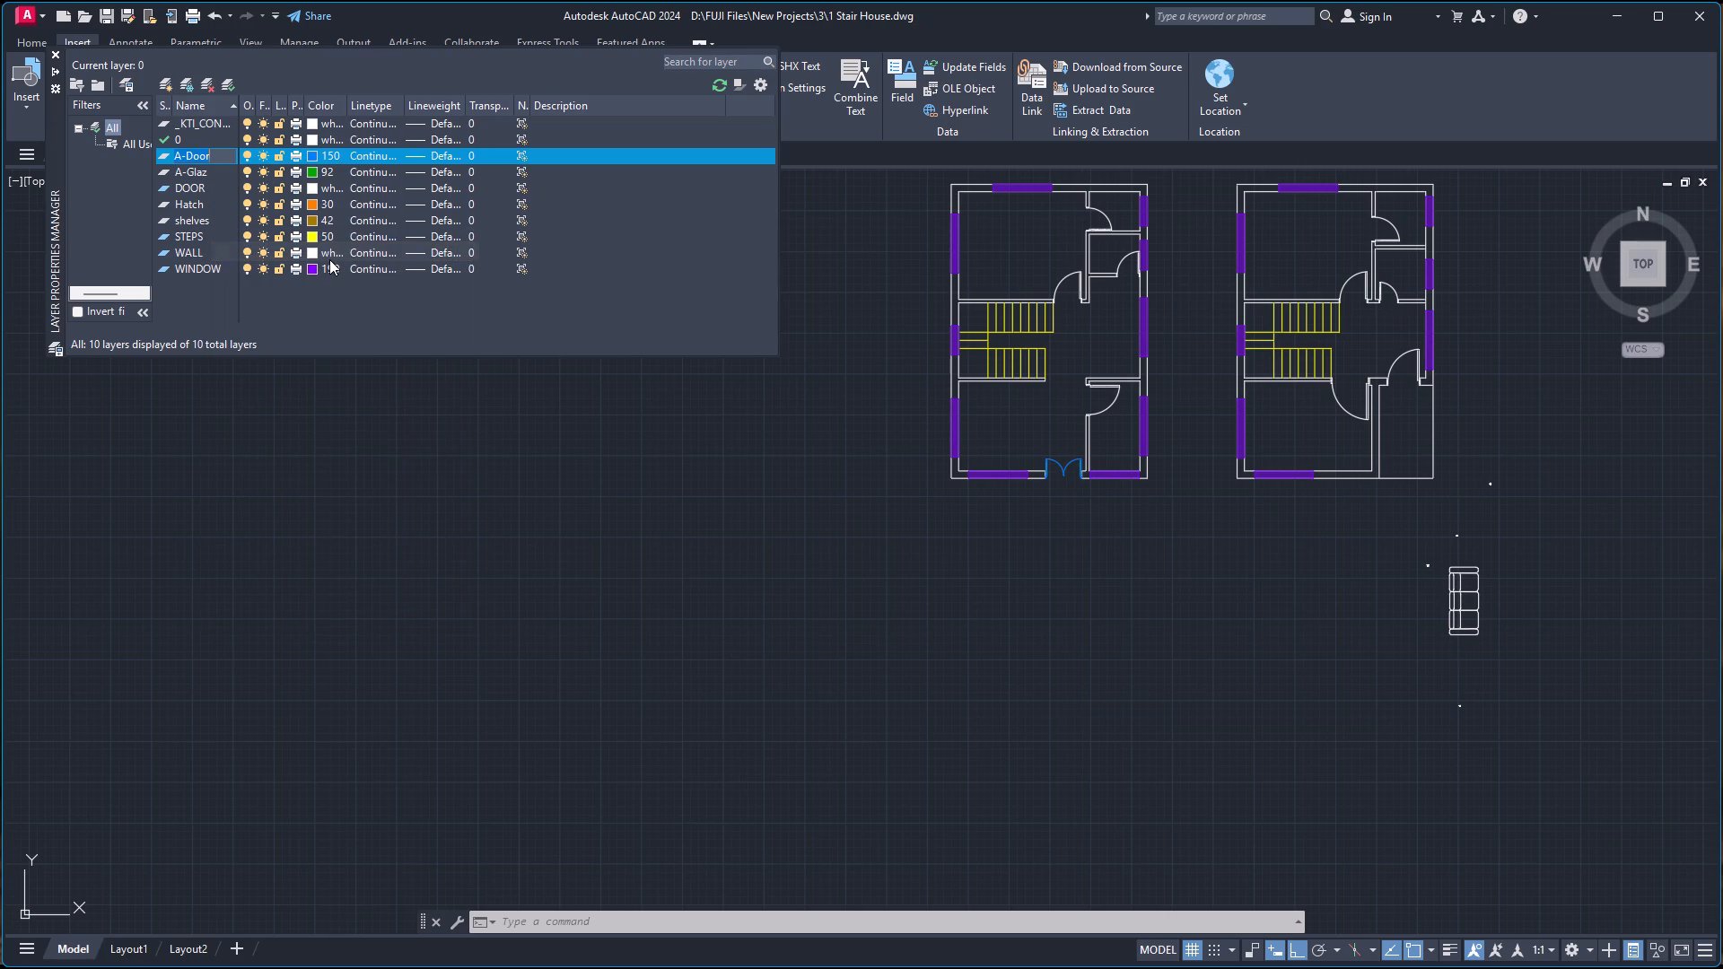
type("MAIN DOOR")
left_click(346, 326)
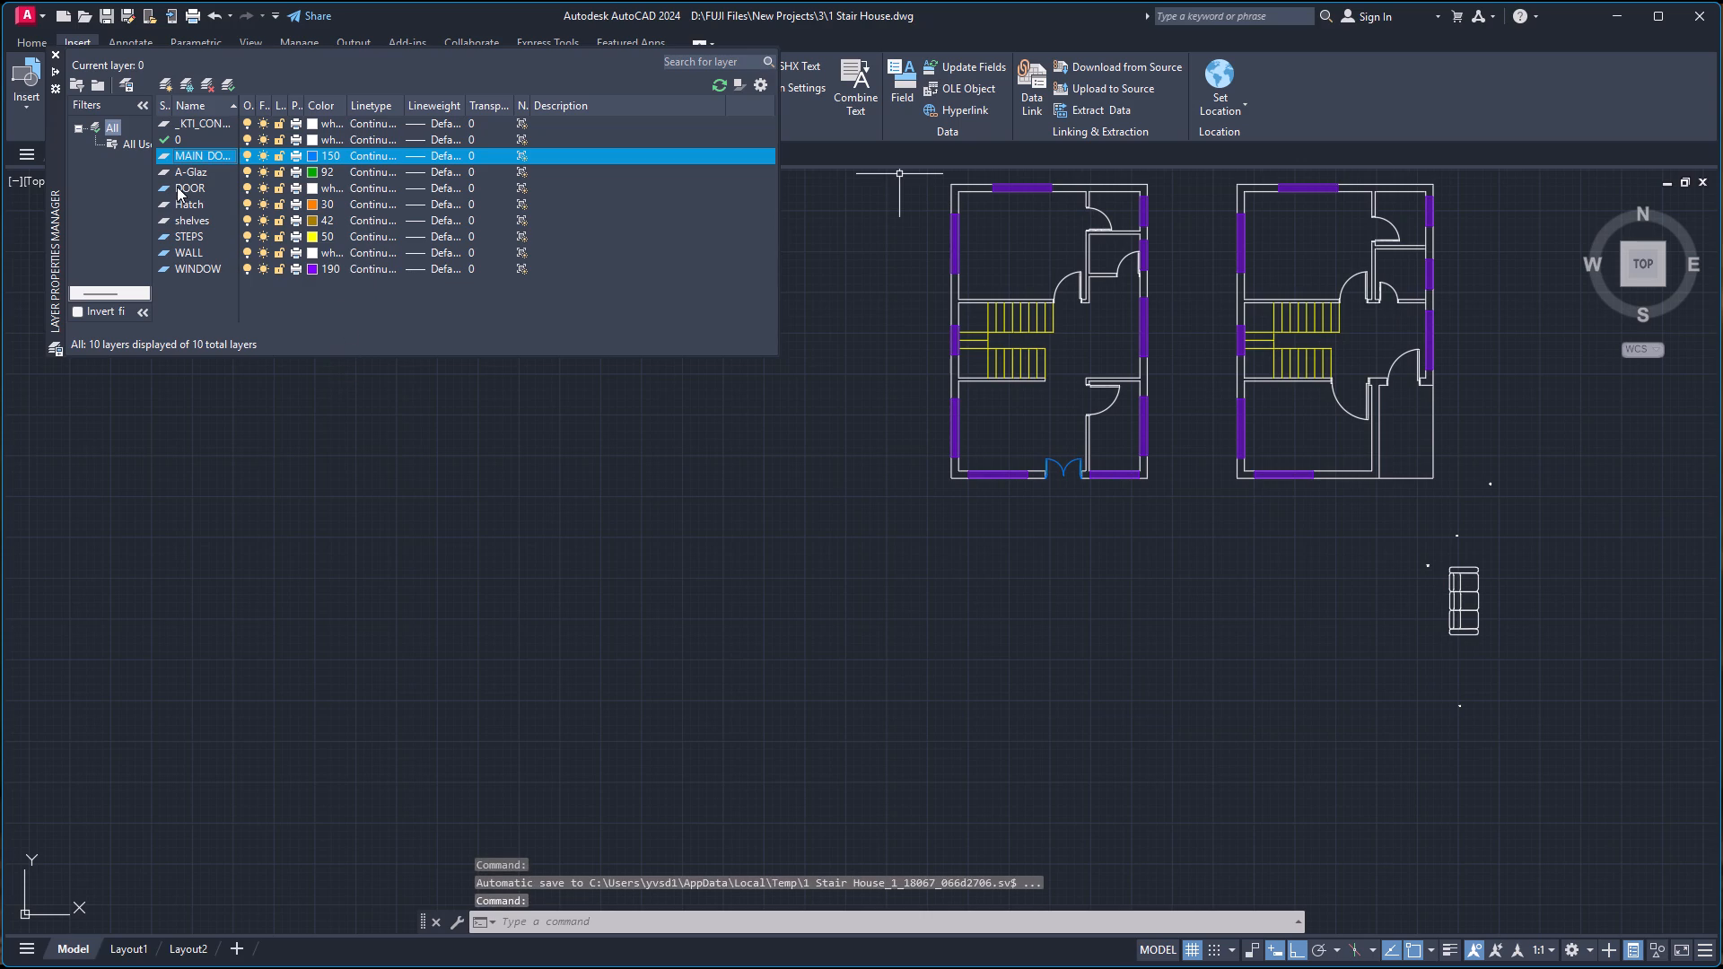
Set the DOOR layer's color to index color 30 (orange).
left_click(180, 186)
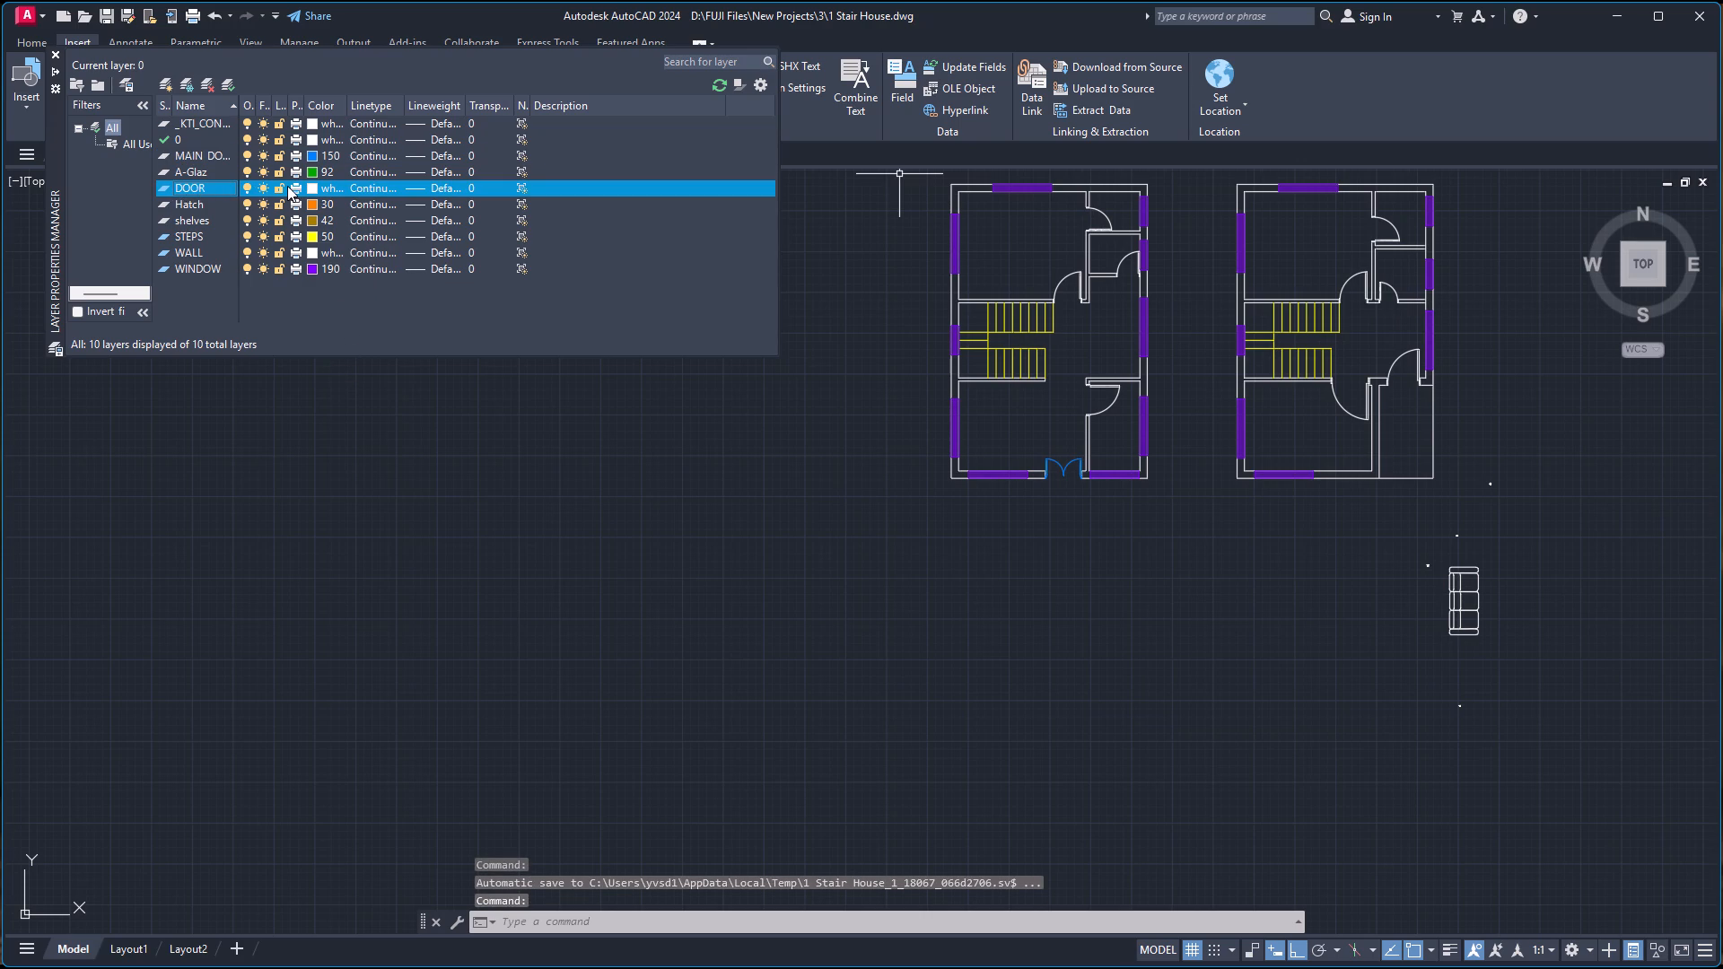
left_click(310, 187)
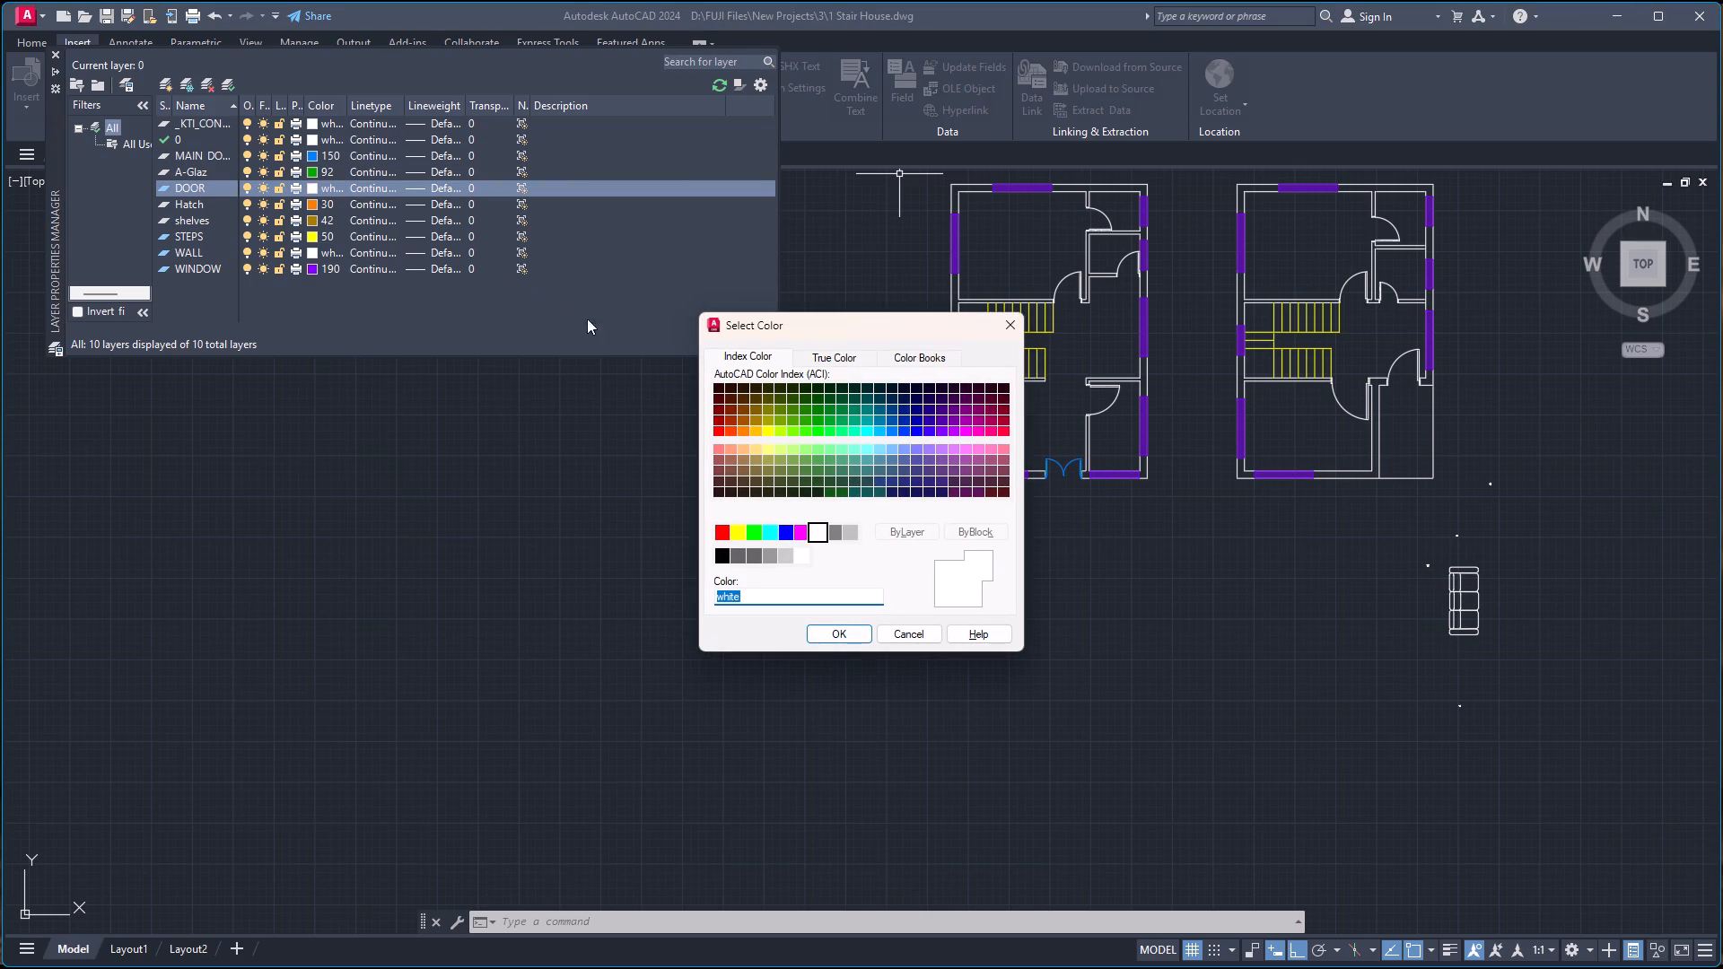
left_click(748, 428)
left_click(745, 430)
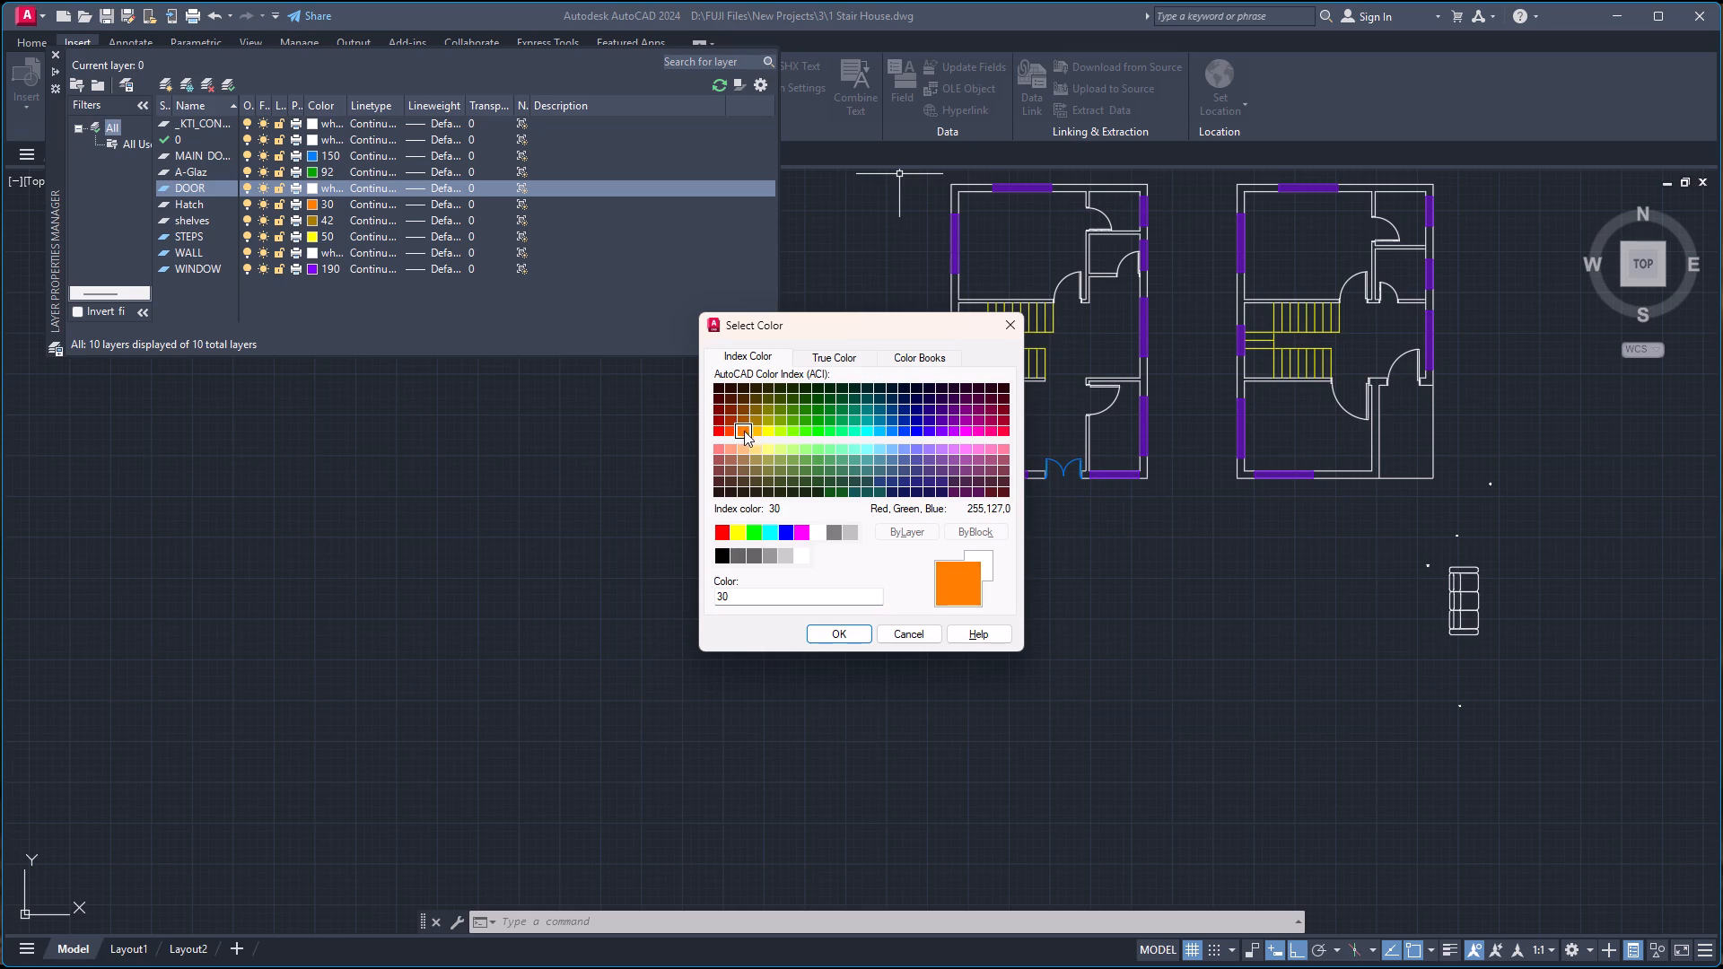
left_click(830, 630)
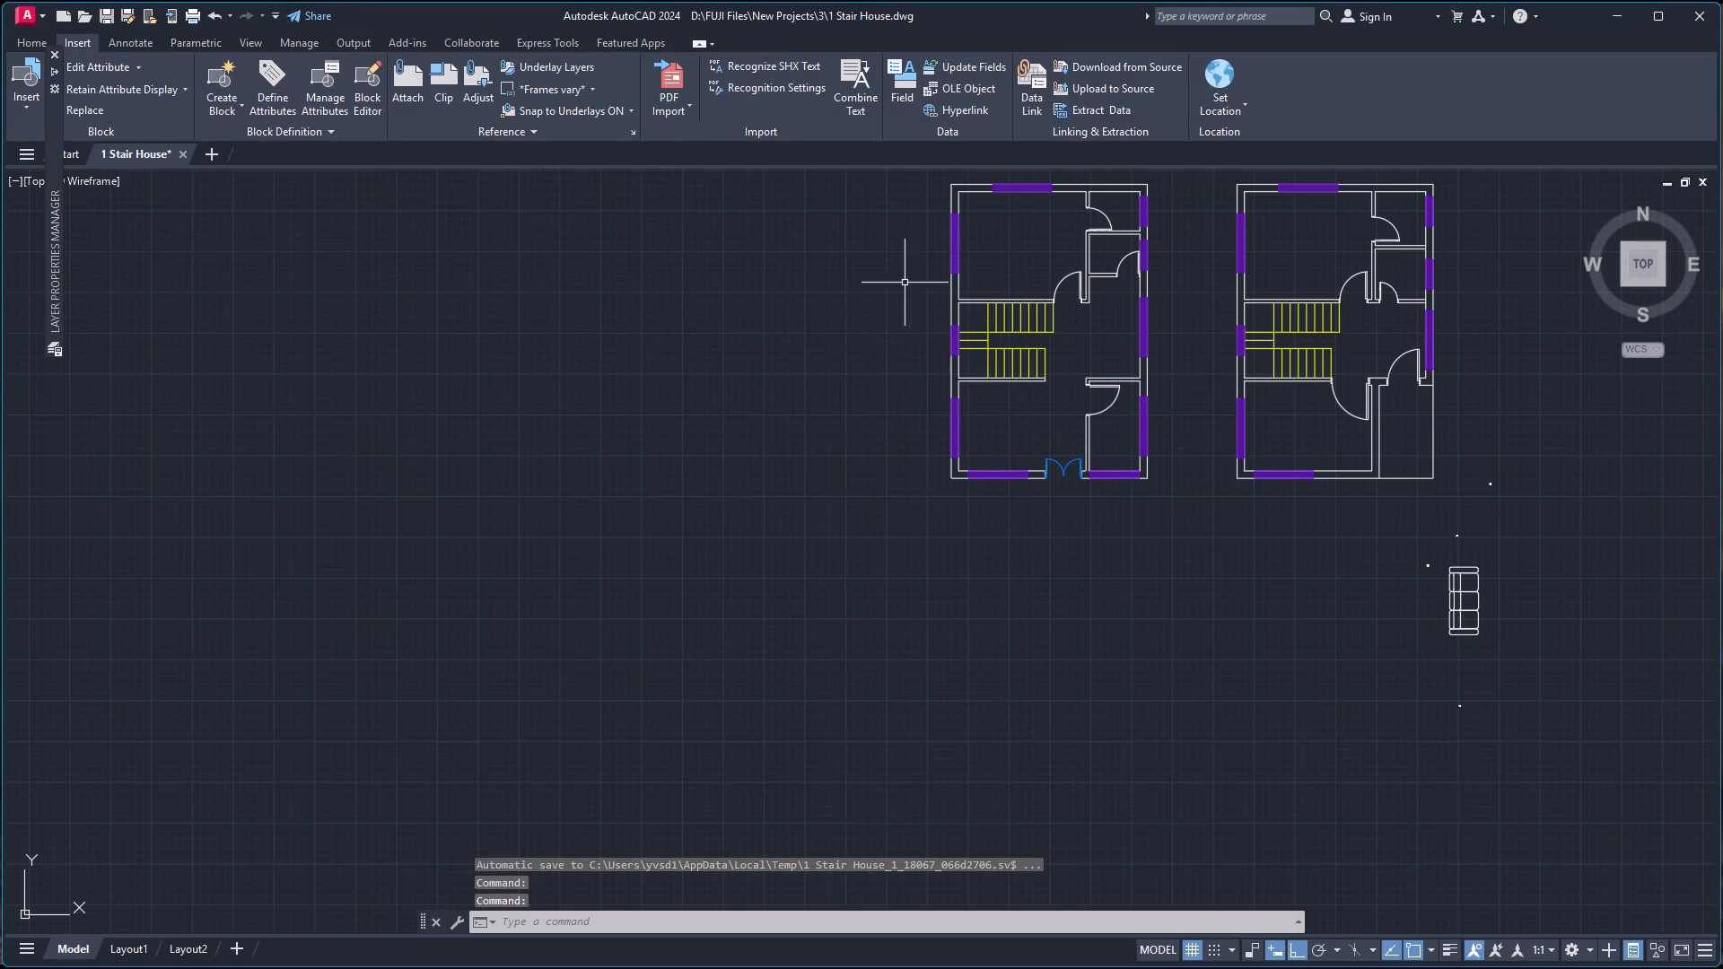
Select all similar single-door blocks in both floor plans and assign them to the DOOR layer.
left_click(1063, 280)
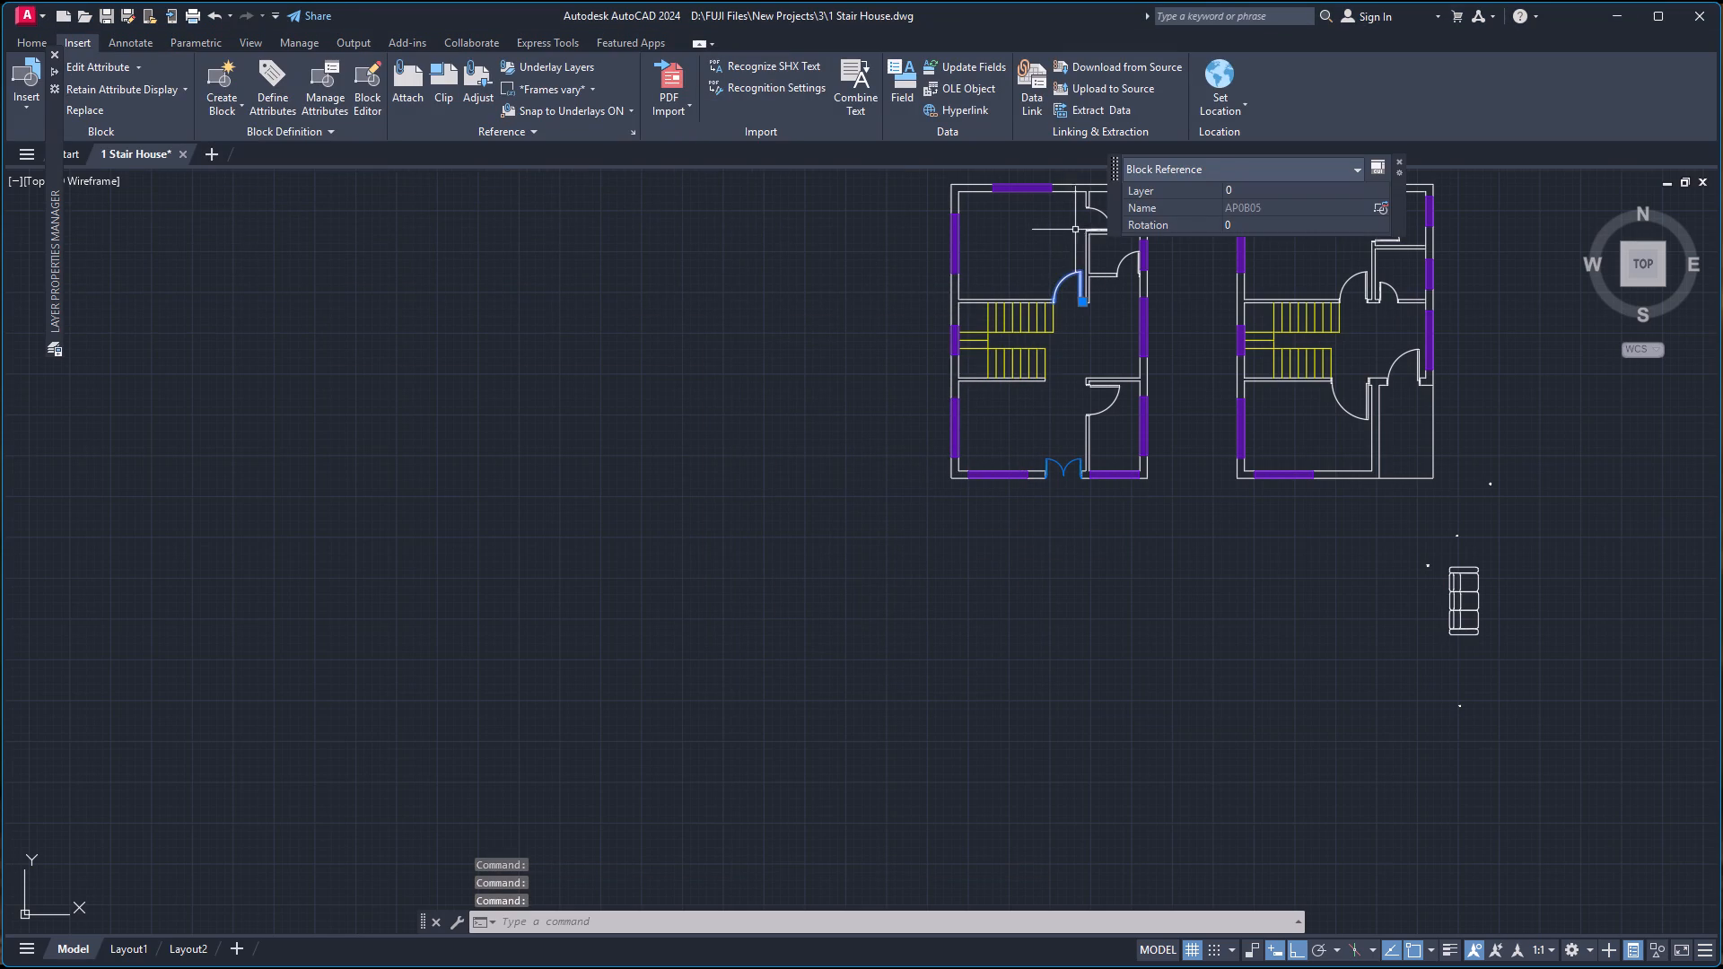
right_click(1046, 231)
left_click(1105, 581)
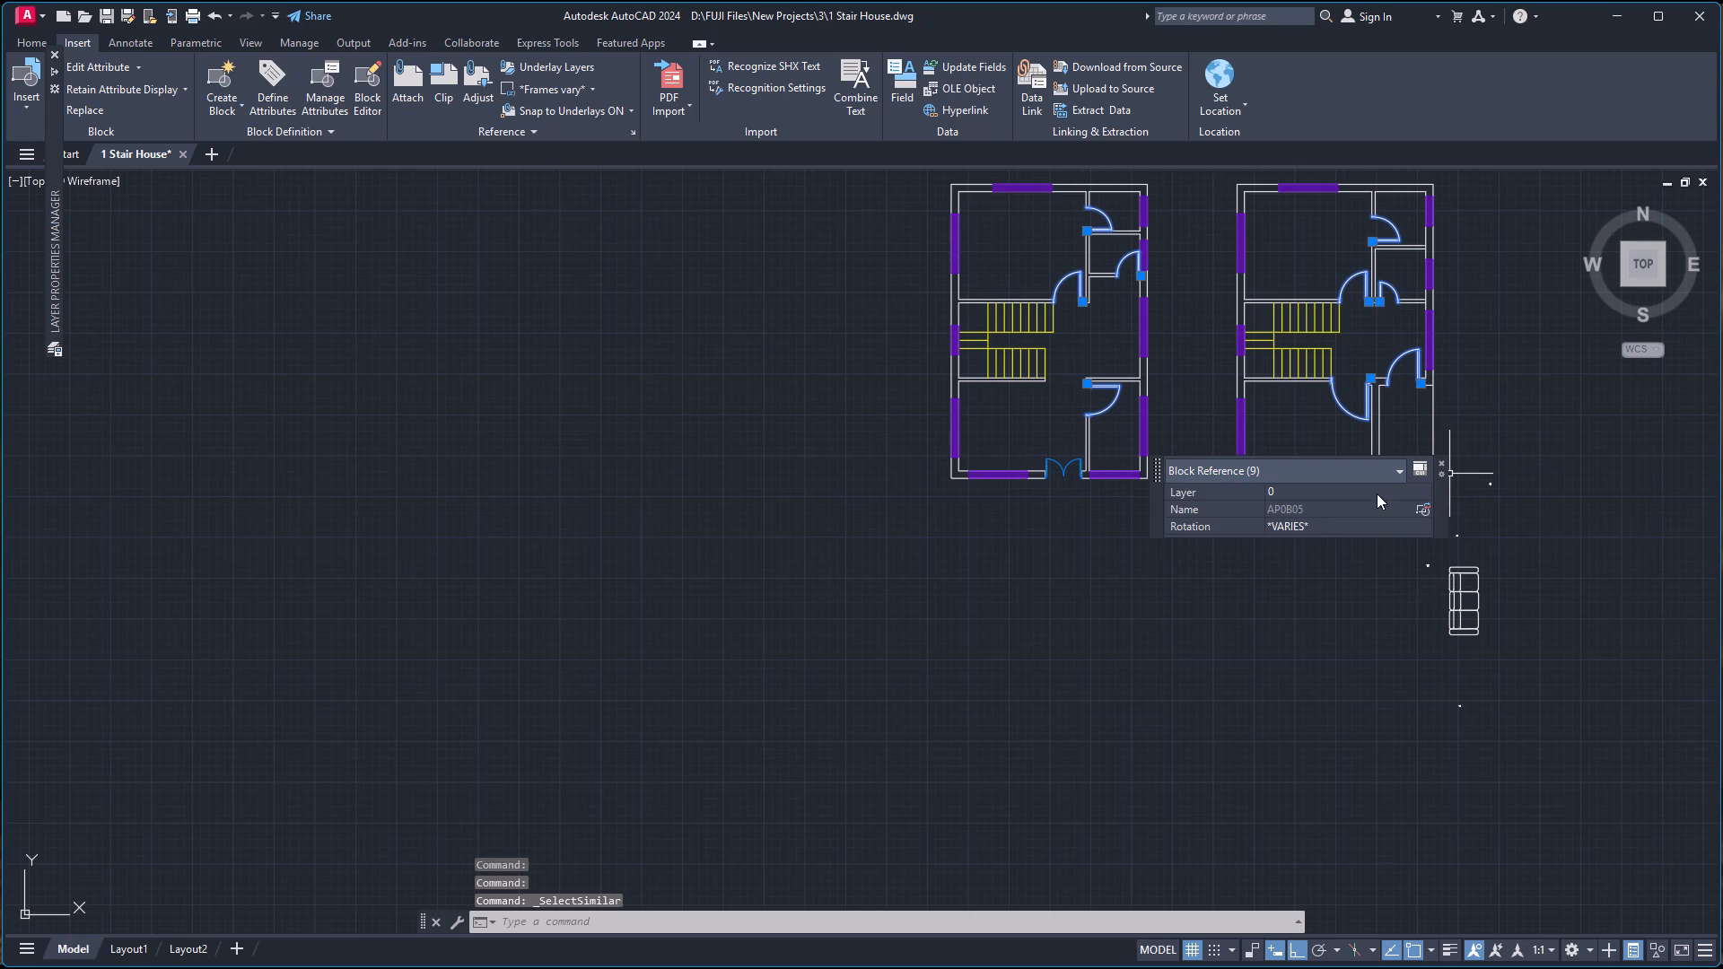
double_click(1376, 493)
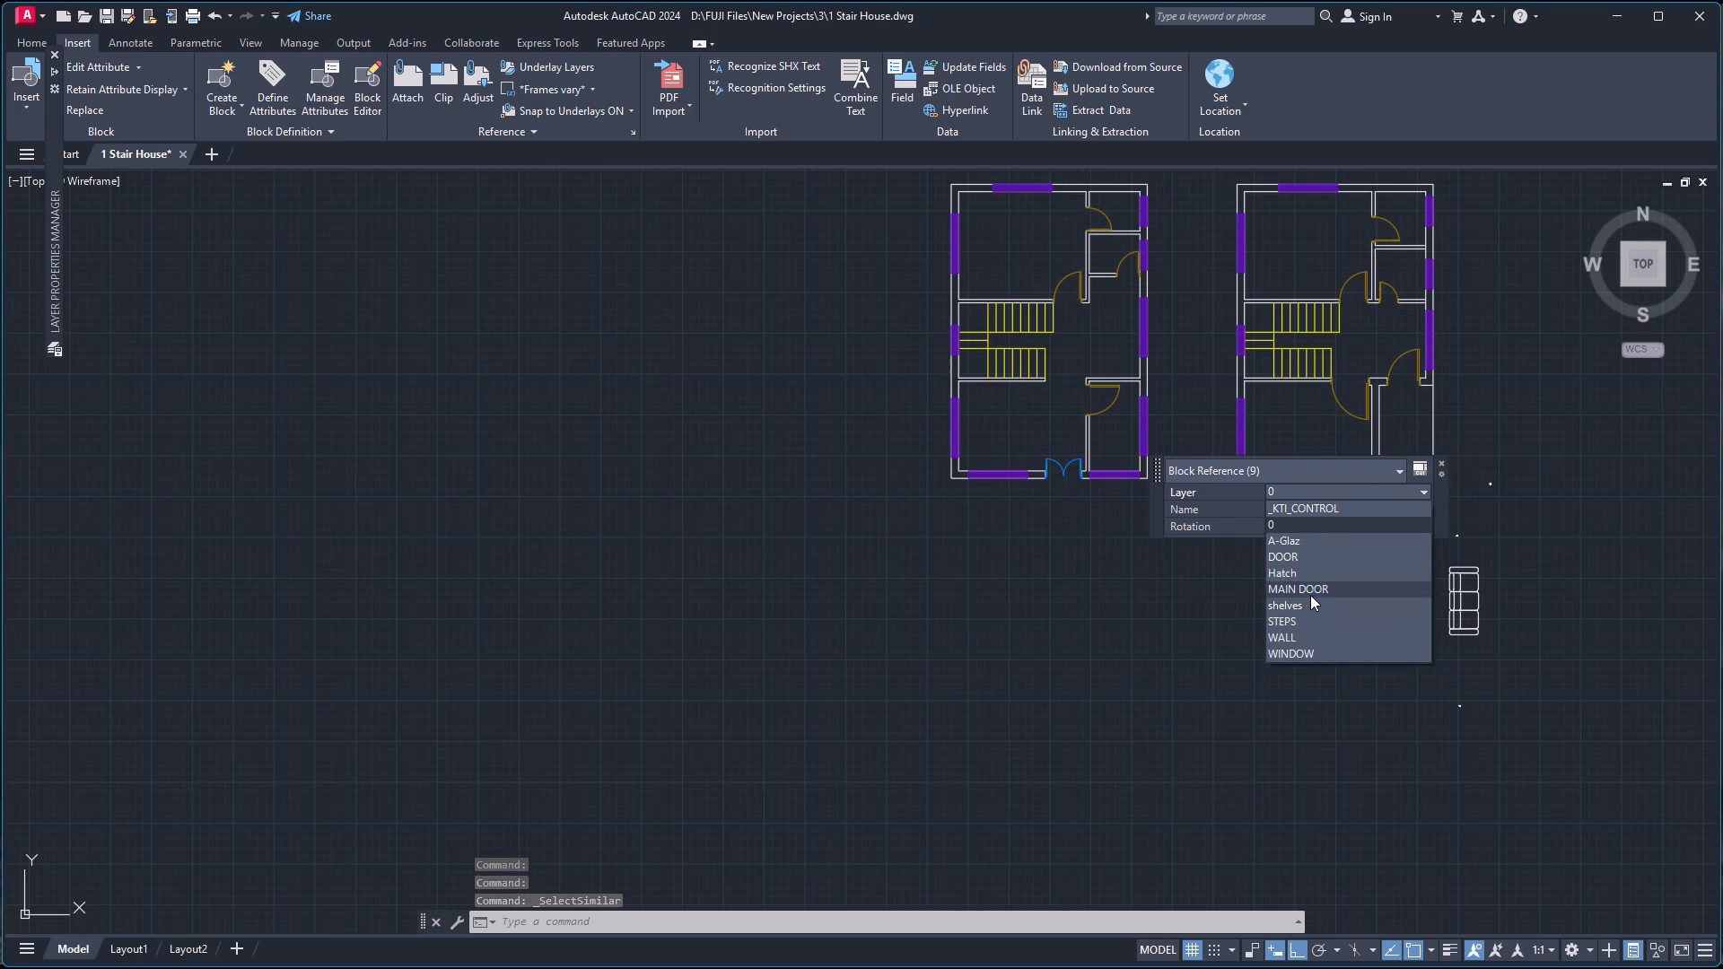
left_click(1308, 559)
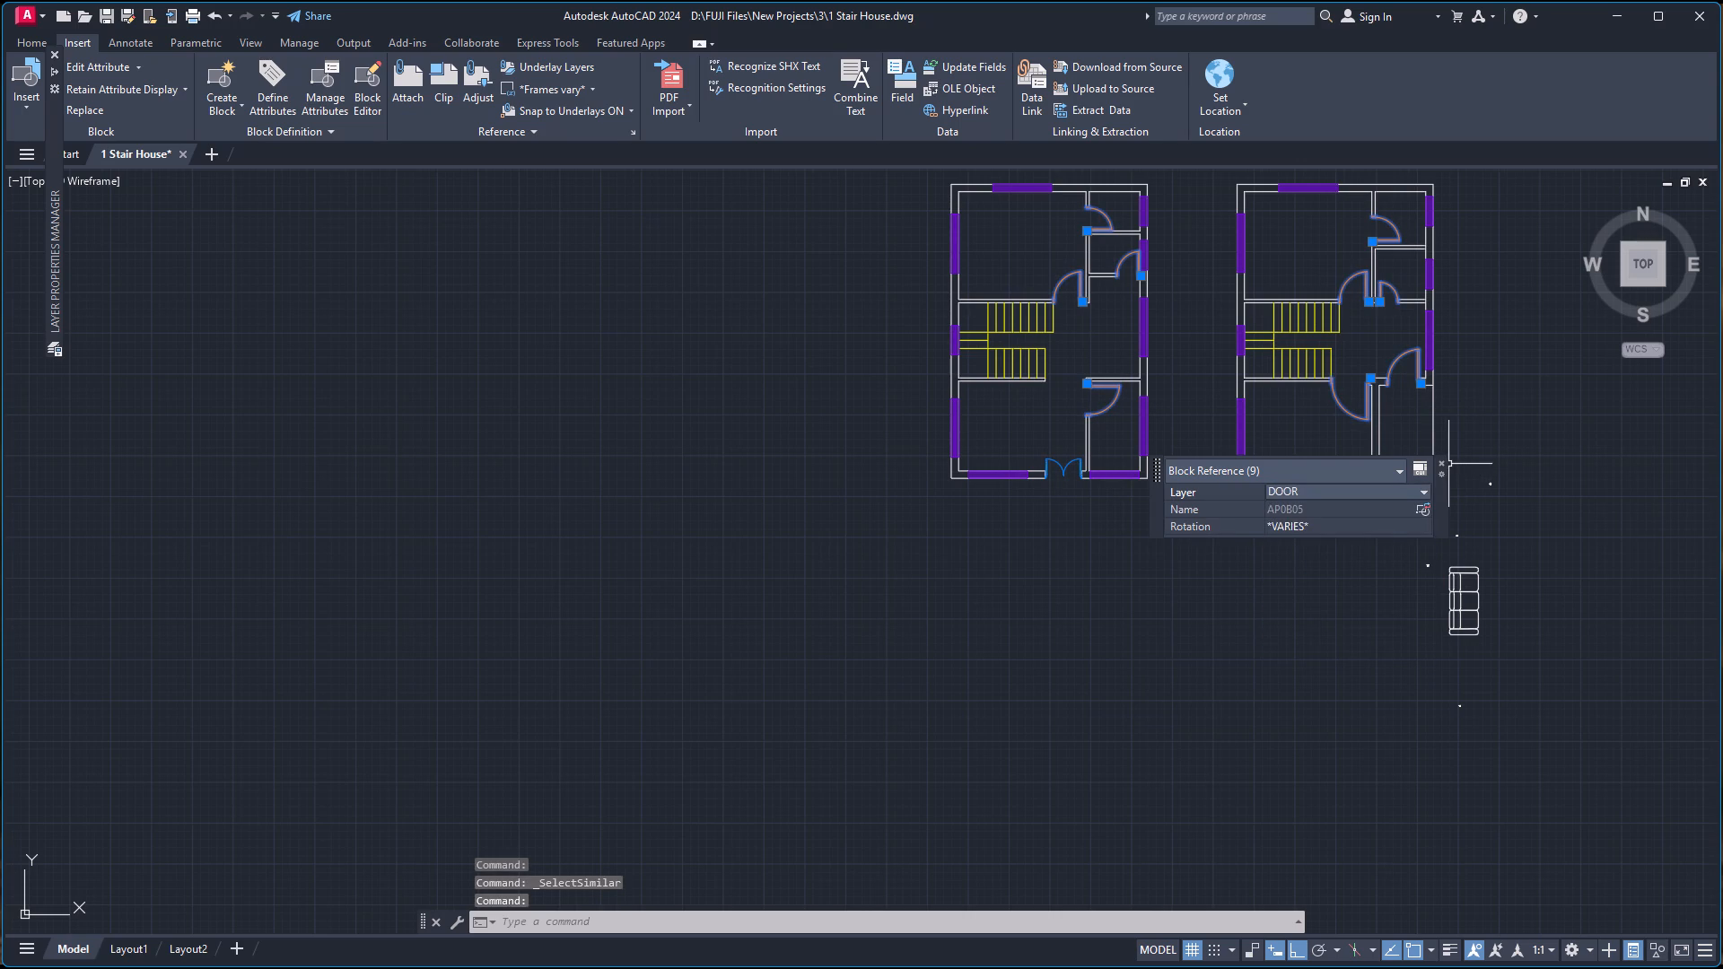
left_click(1438, 464)
left_click(1443, 464)
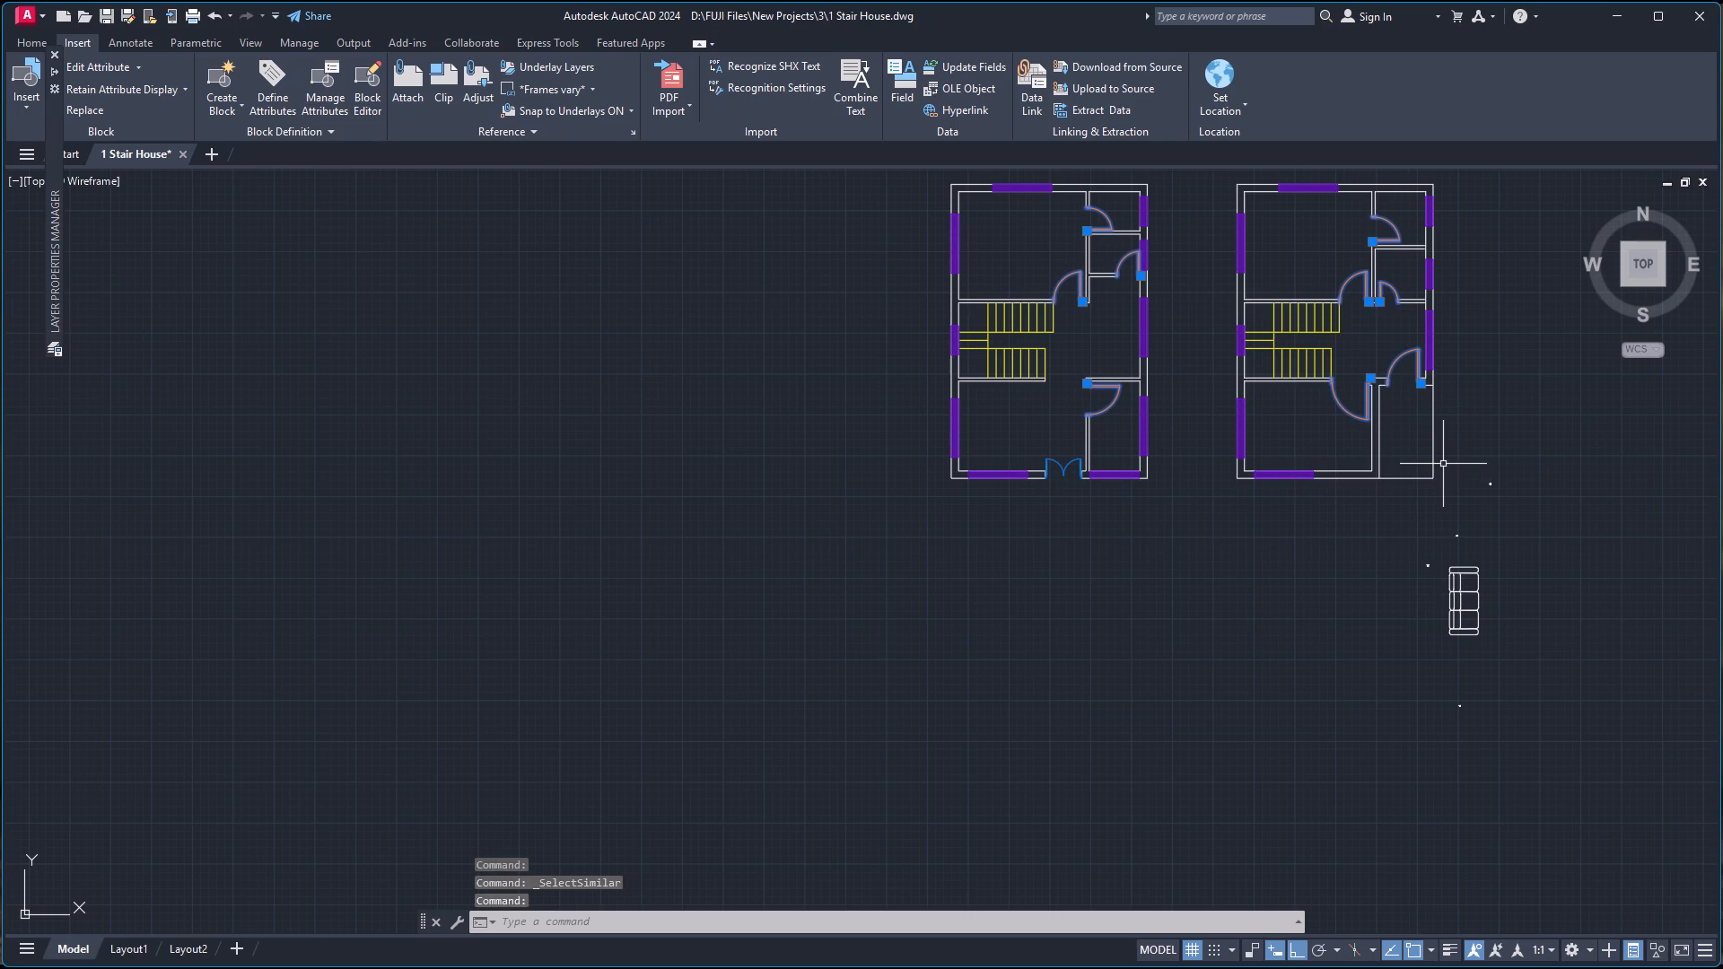
key("Escape")
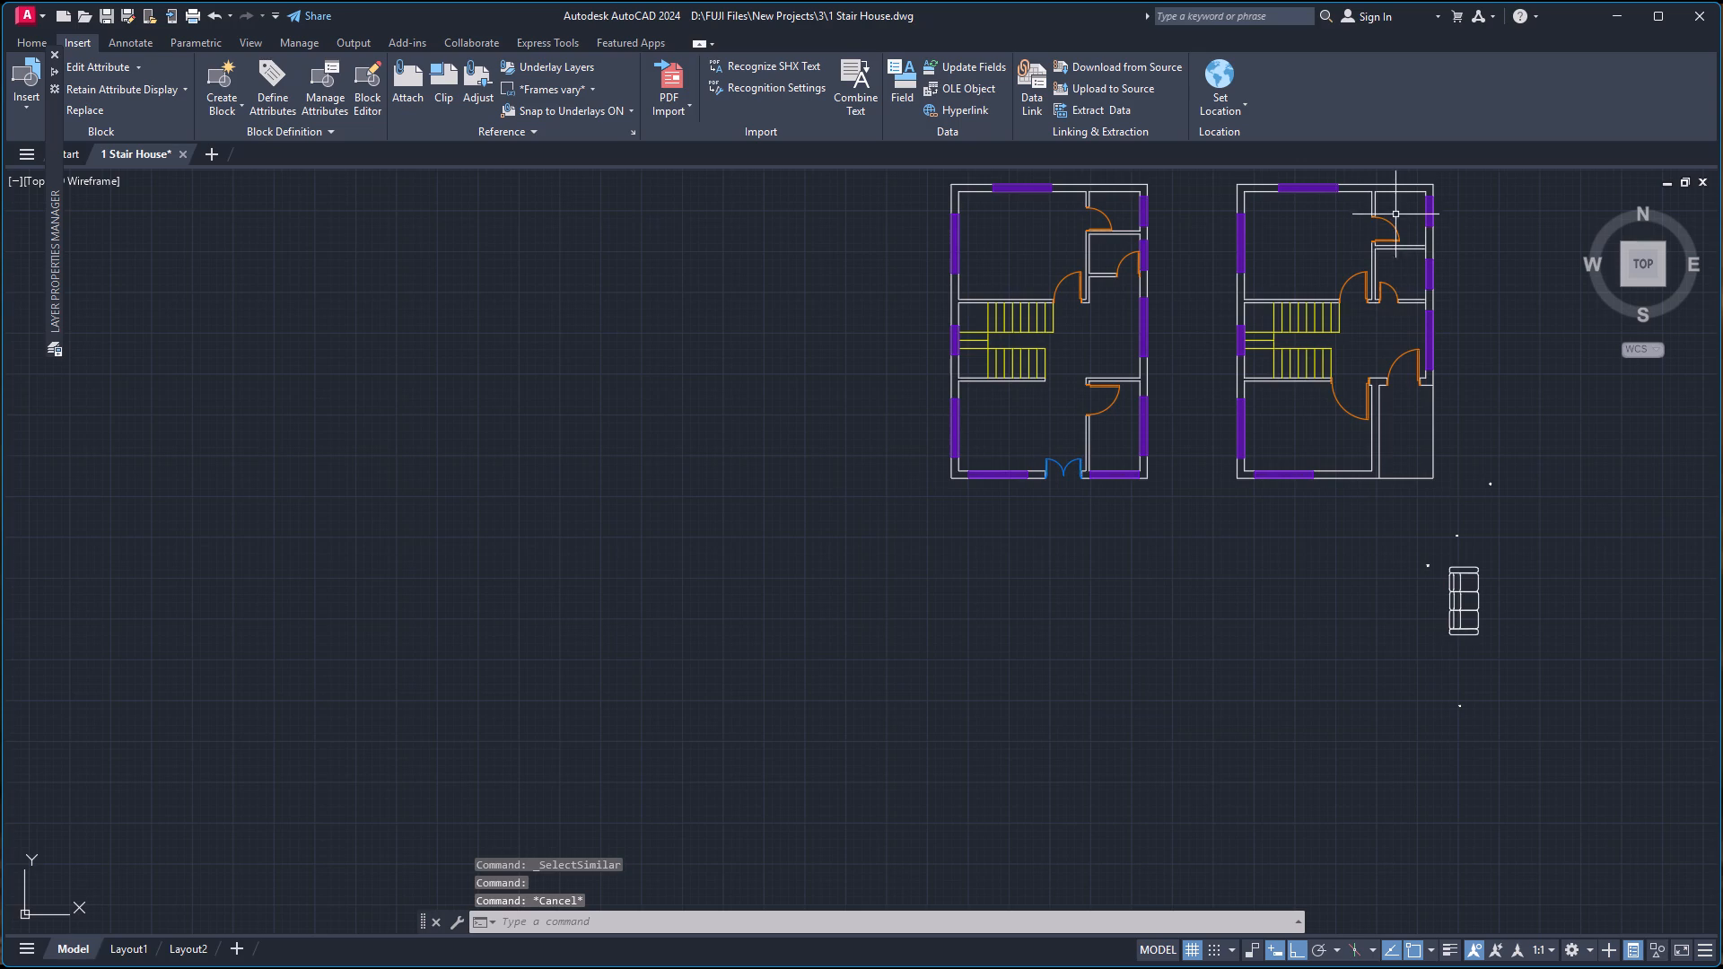
Examine the west plan's doors, checking closely how the hall's north door meets the east wall.
scroll(1394, 208, "up", 2)
scroll(1394, 208, "down", 2)
scroll(1163, 185, "up", 1)
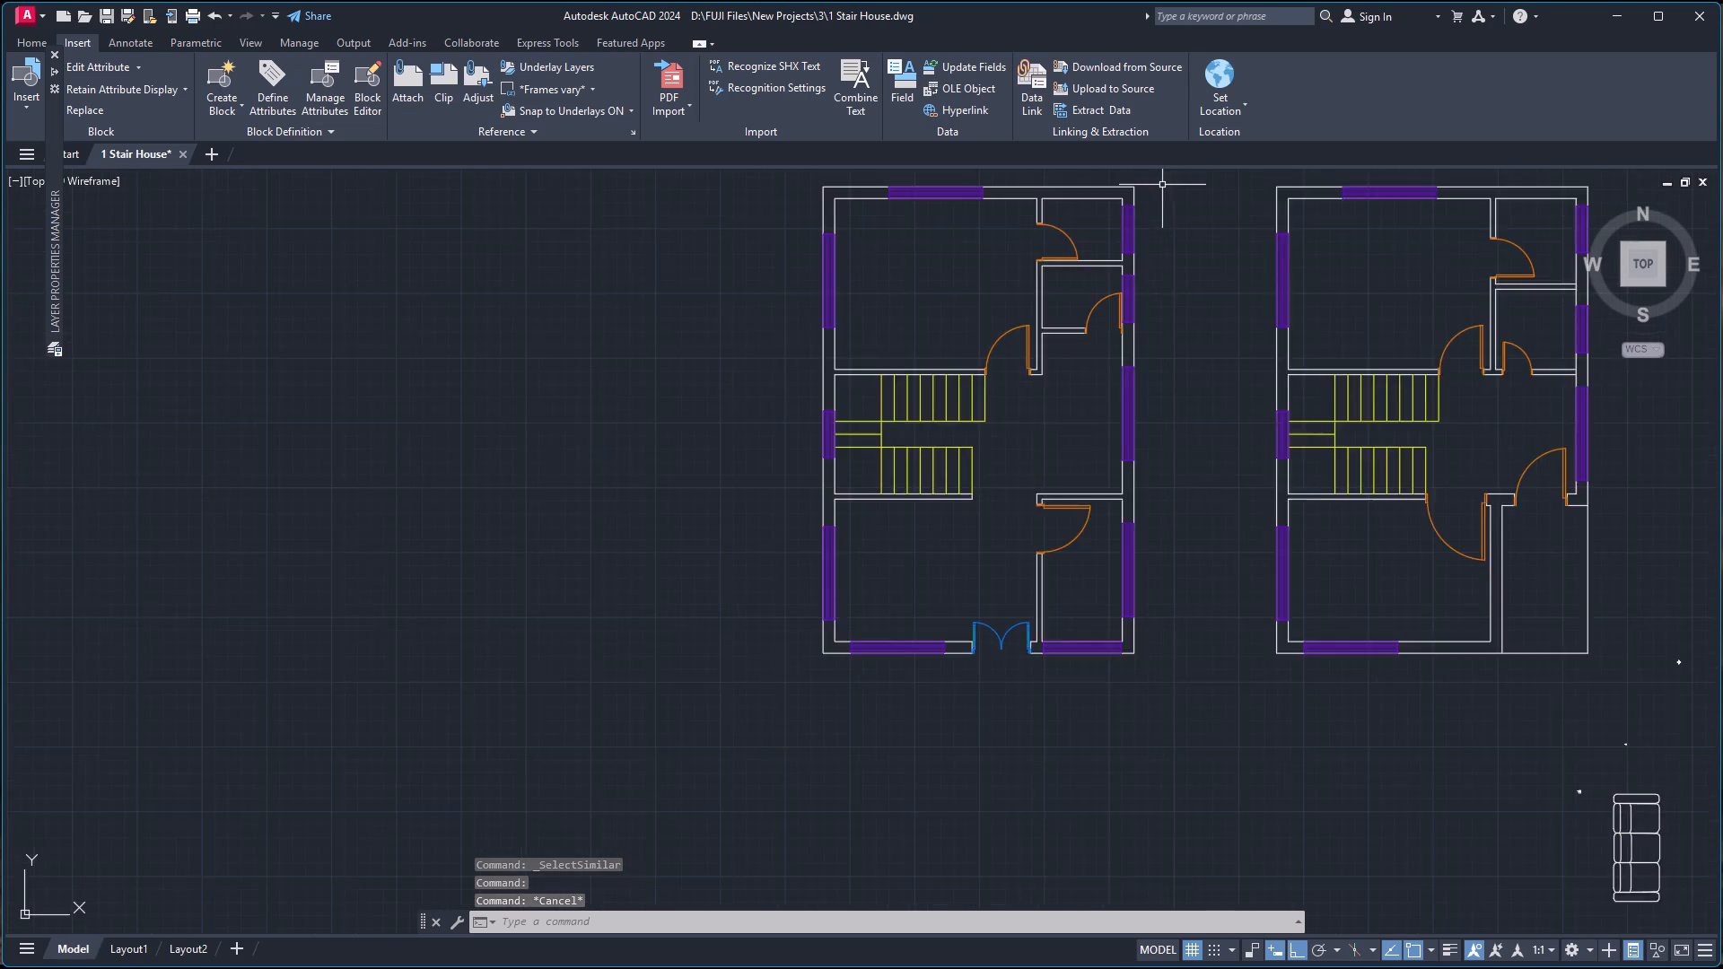
scroll(1162, 185, "up", 1)
scroll(1083, 400, "up", 2)
scroll(1175, 443, "up", 2)
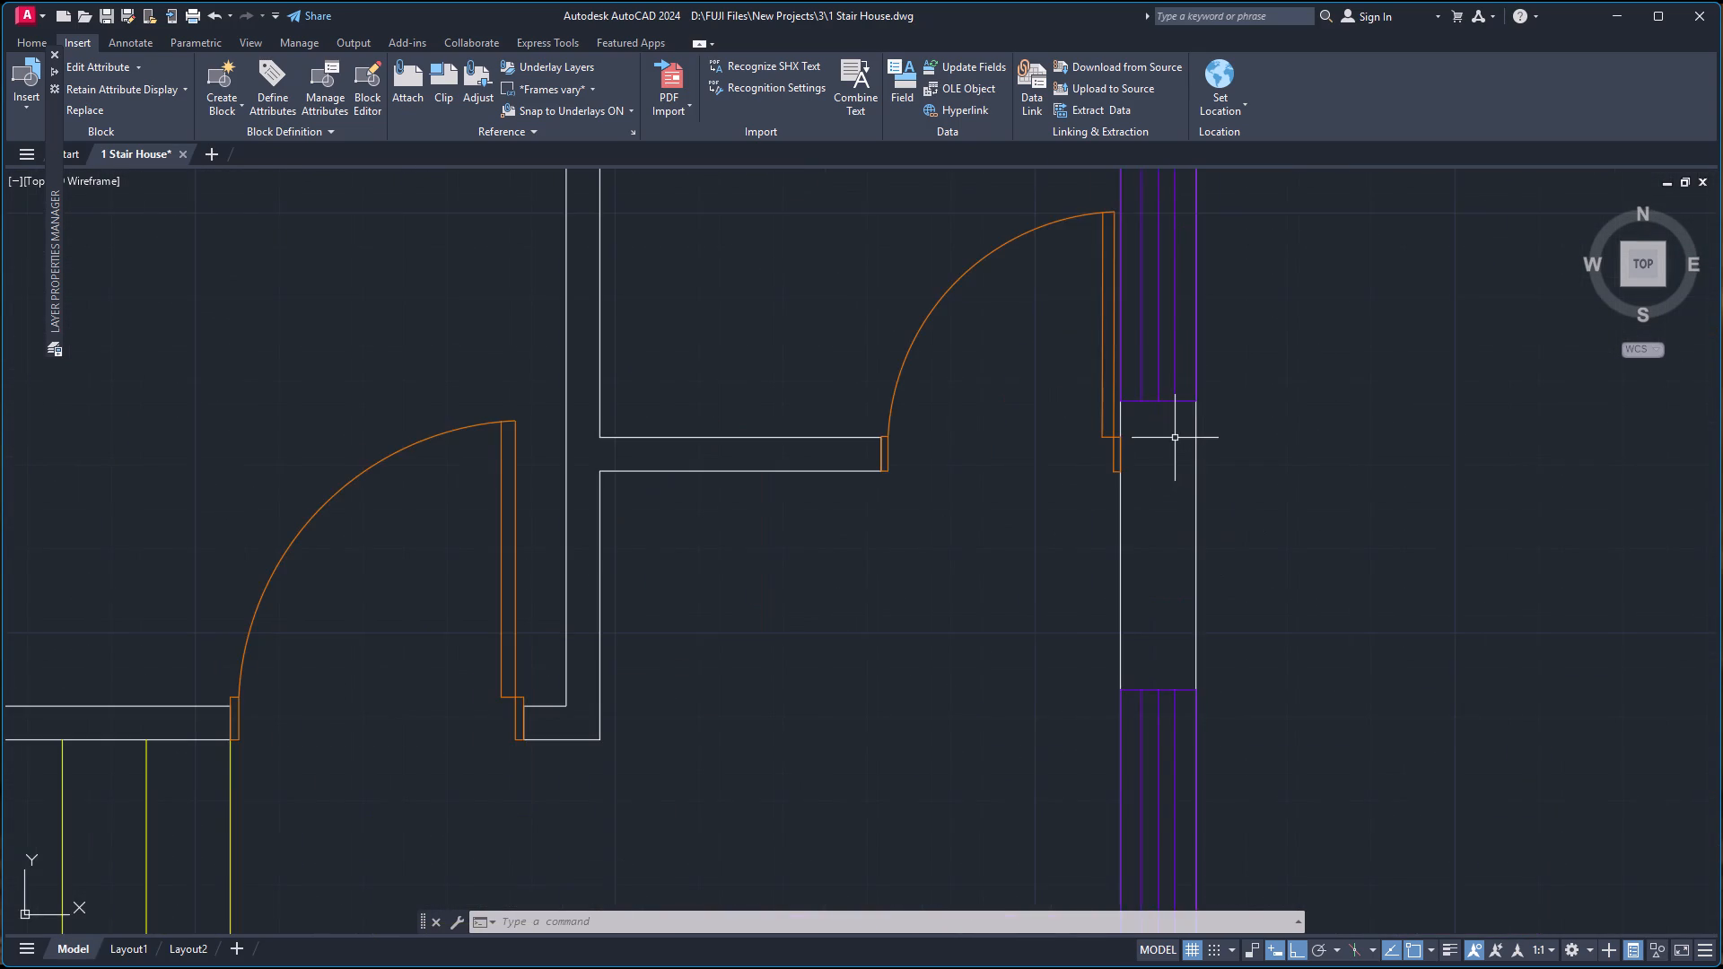
scroll(1175, 438, "up", 3)
scroll(810, 510, "up", 3)
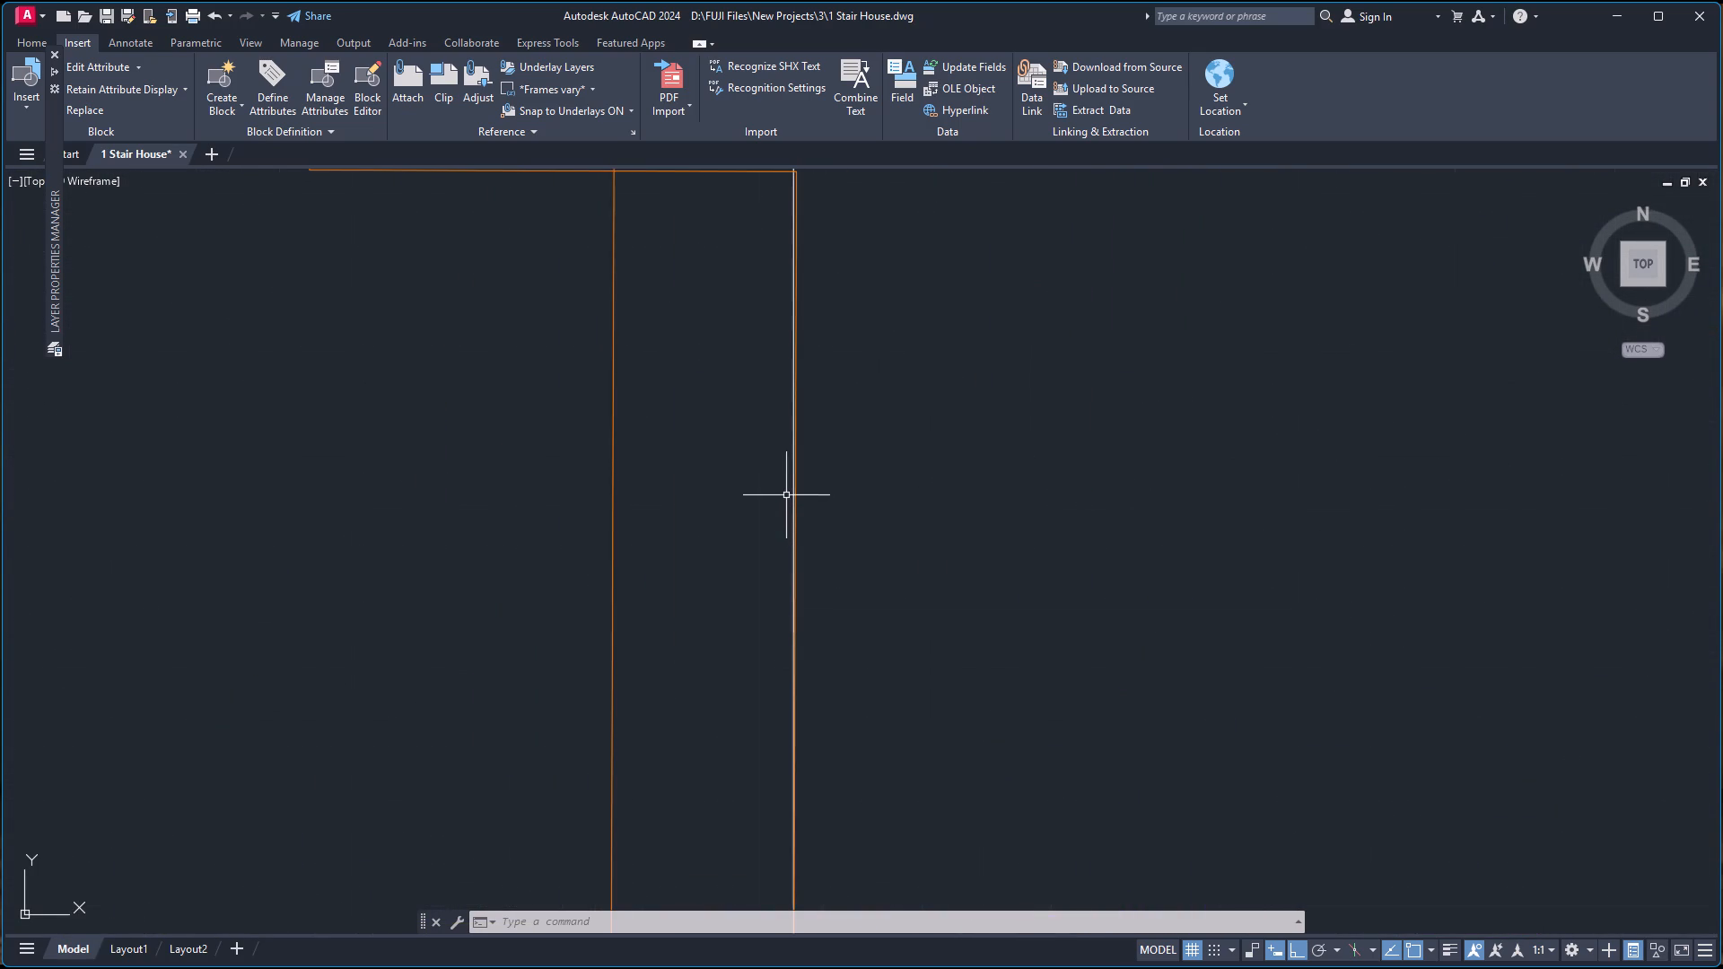
left_click(795, 485)
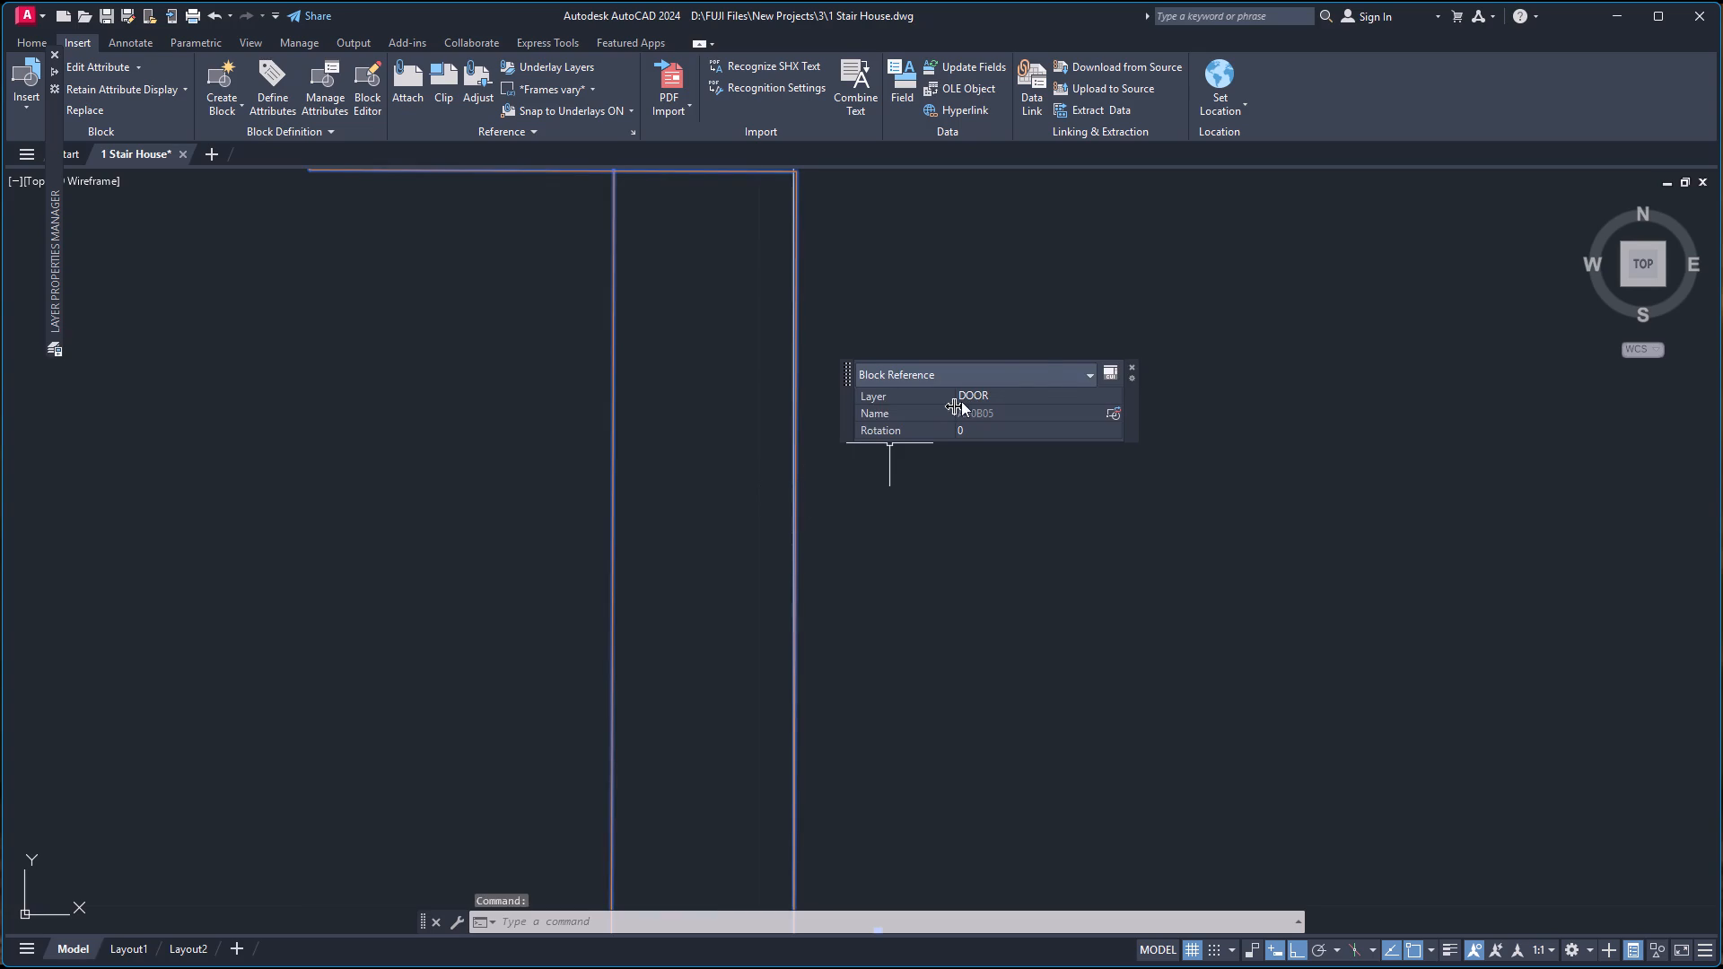
key("Escape")
Move the hall's north door in the west plan slightly by its jamb corner to correct its fit against the east wall.
scroll(1042, 435, "down", 3)
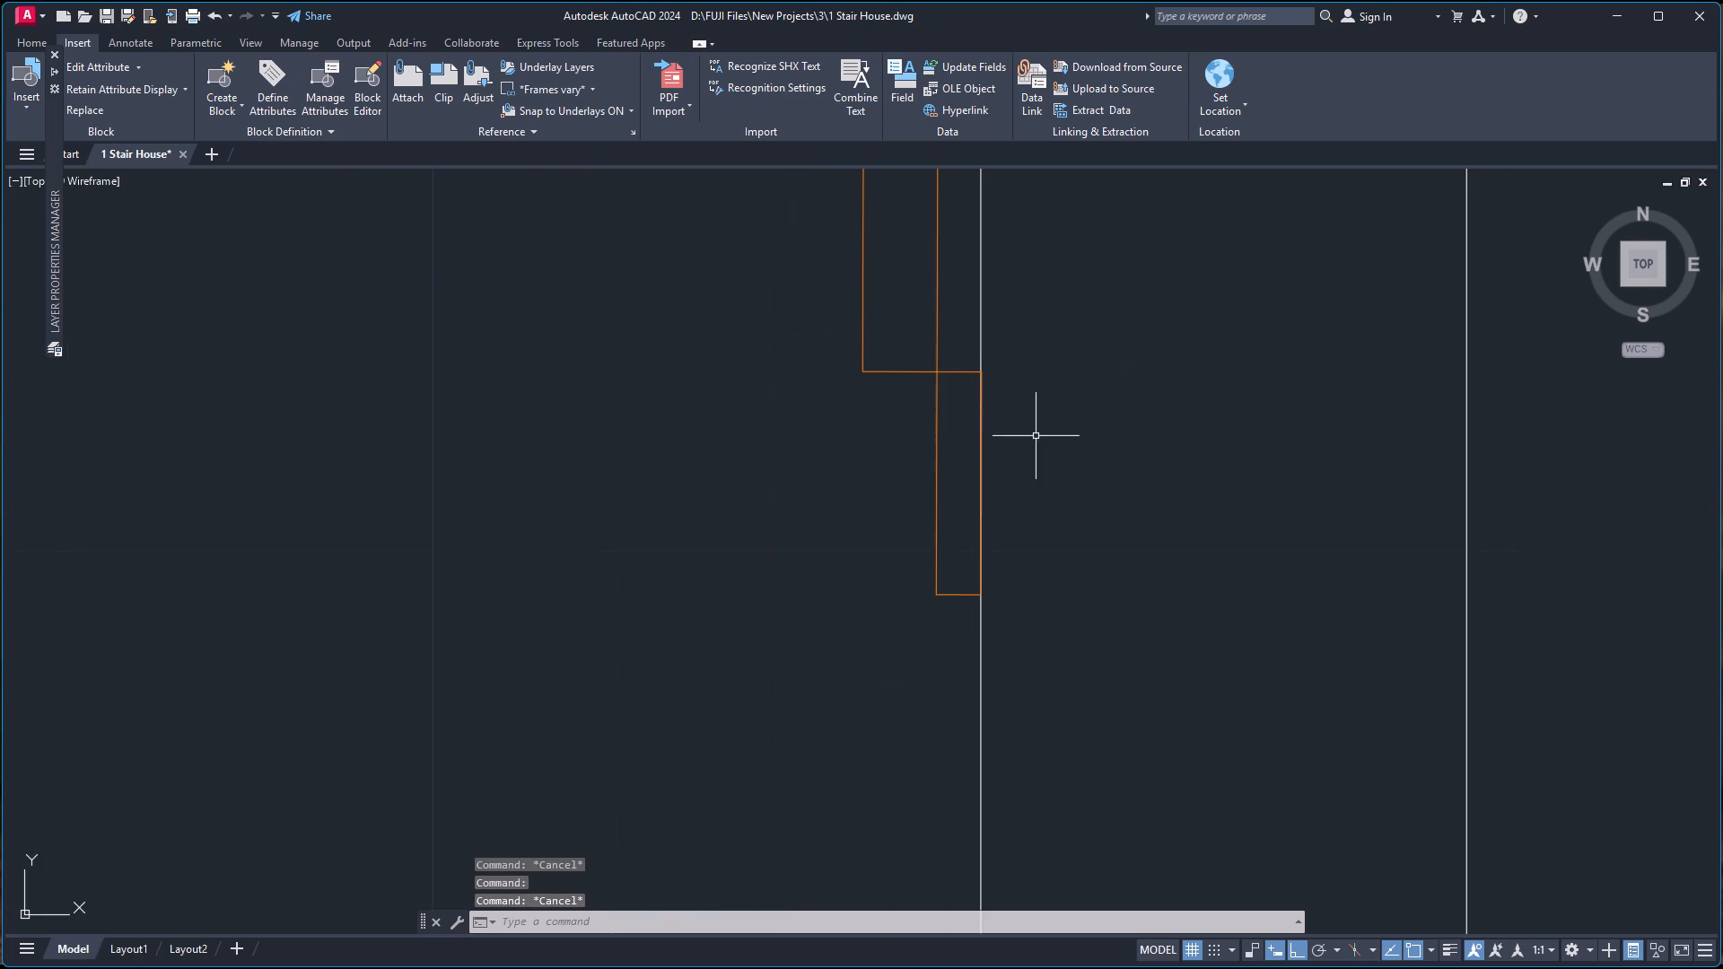
scroll(963, 553, "up", 2)
left_click(892, 659)
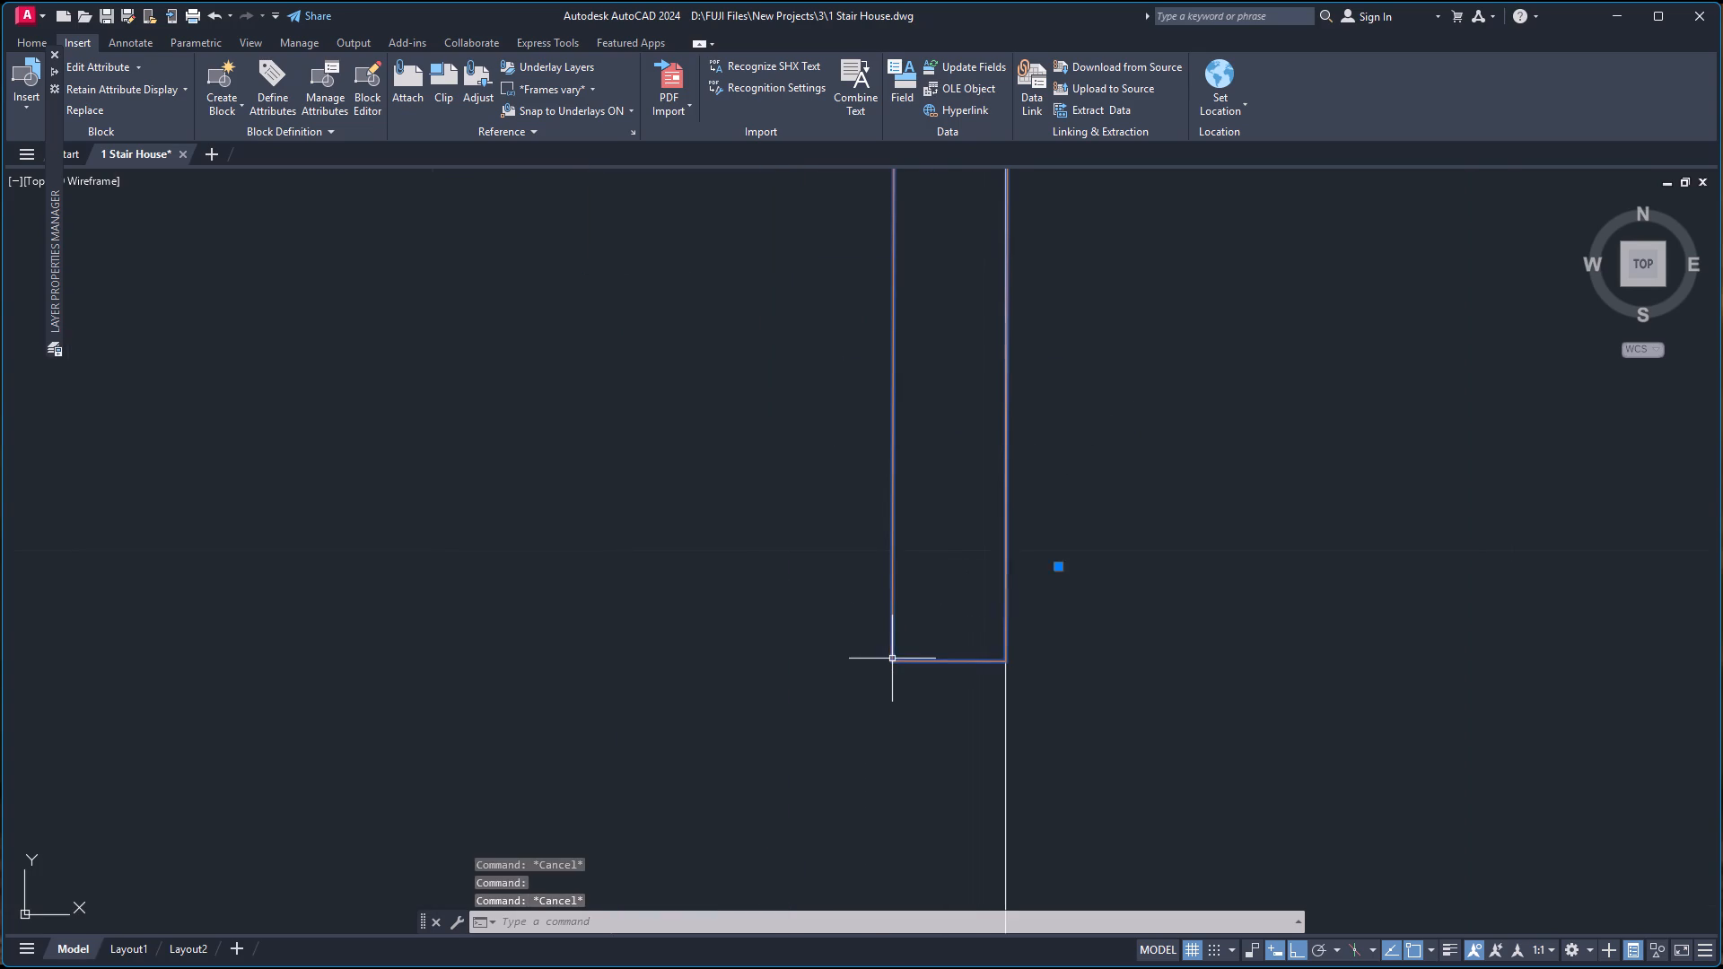
key("m")
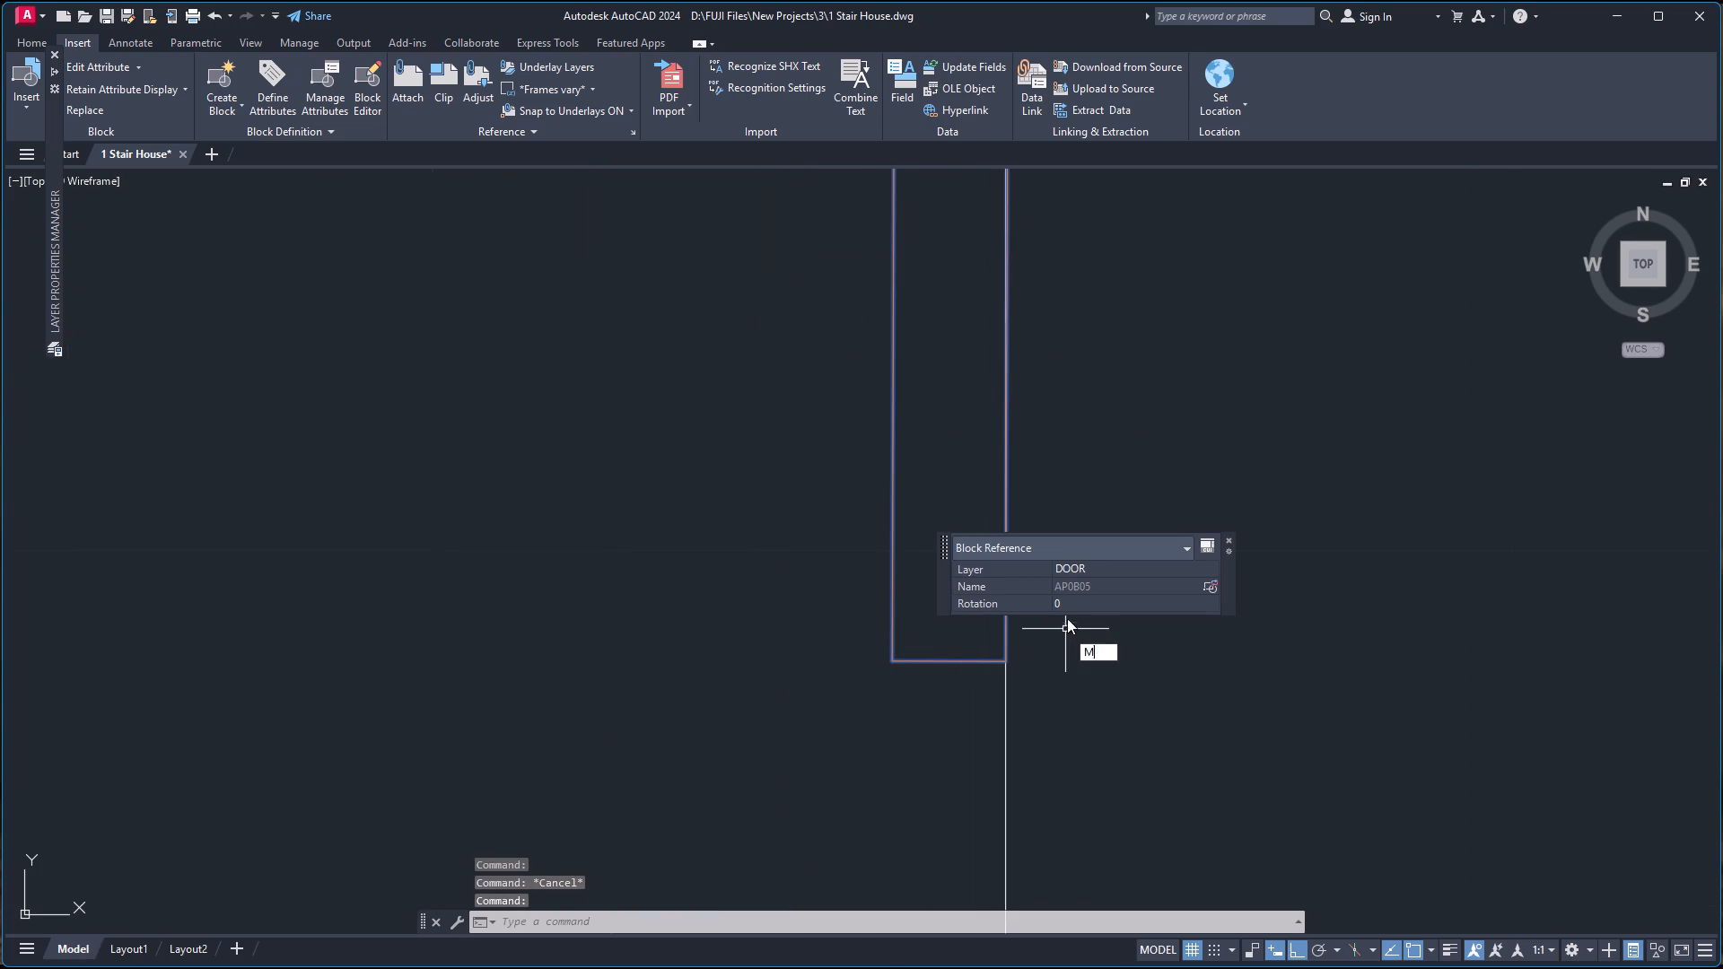
key("Return")
scroll(1022, 688, "up", 3)
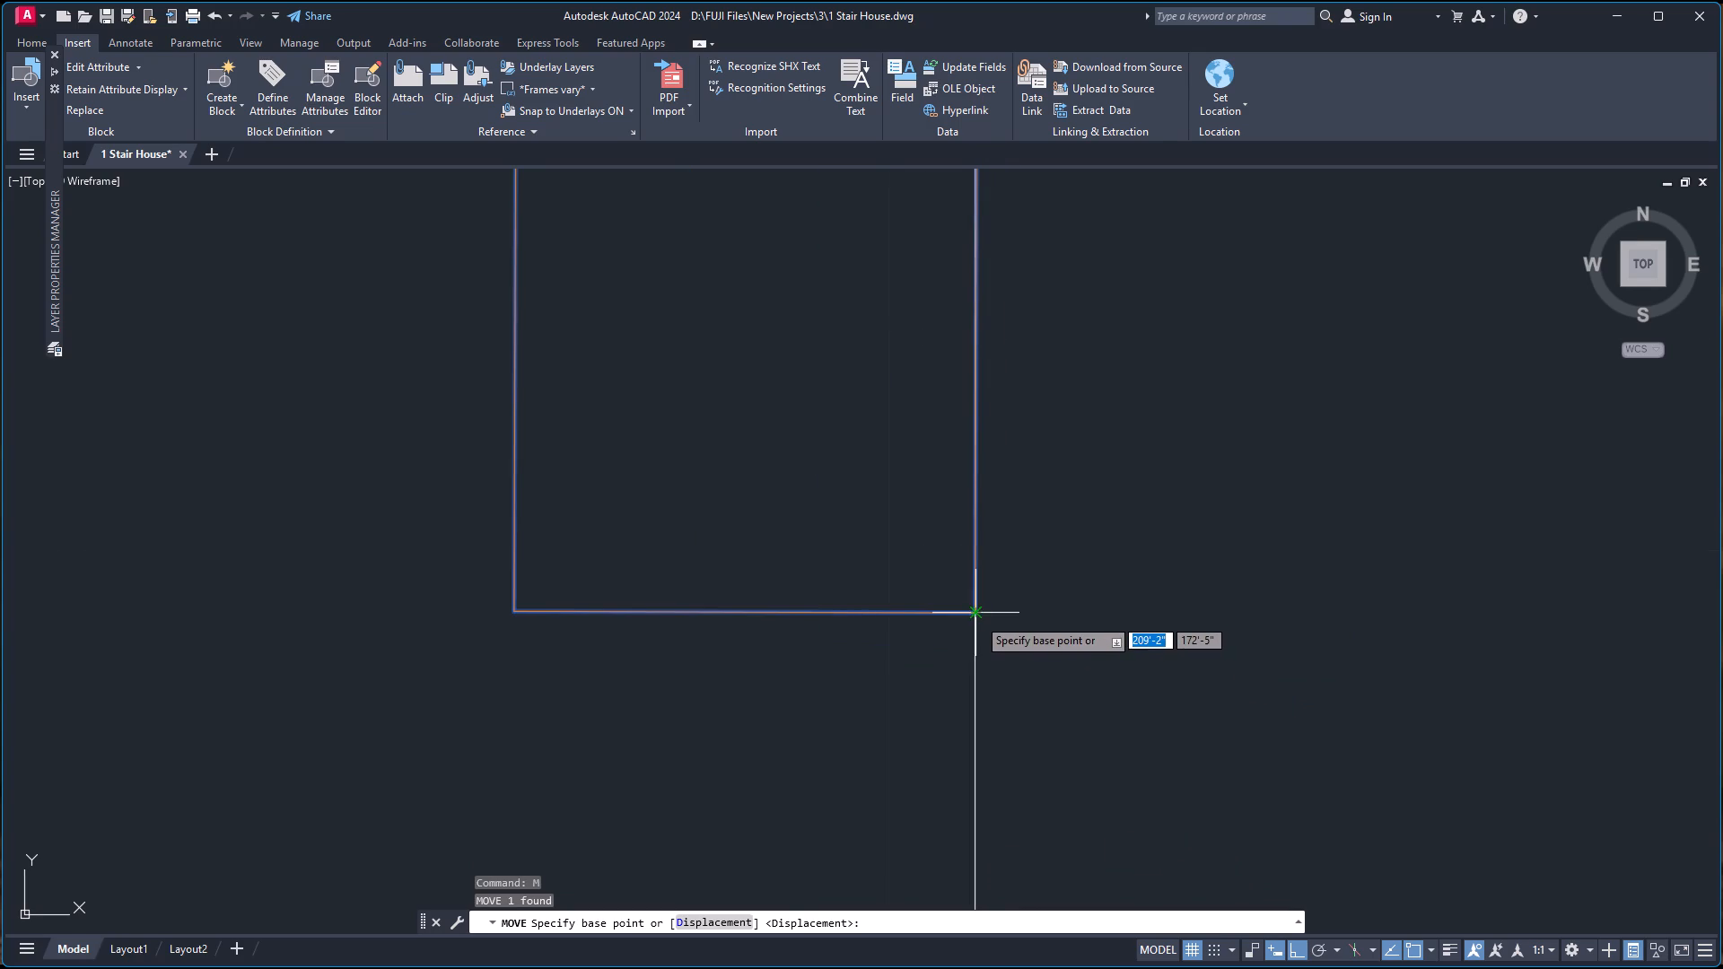
left_click(977, 617)
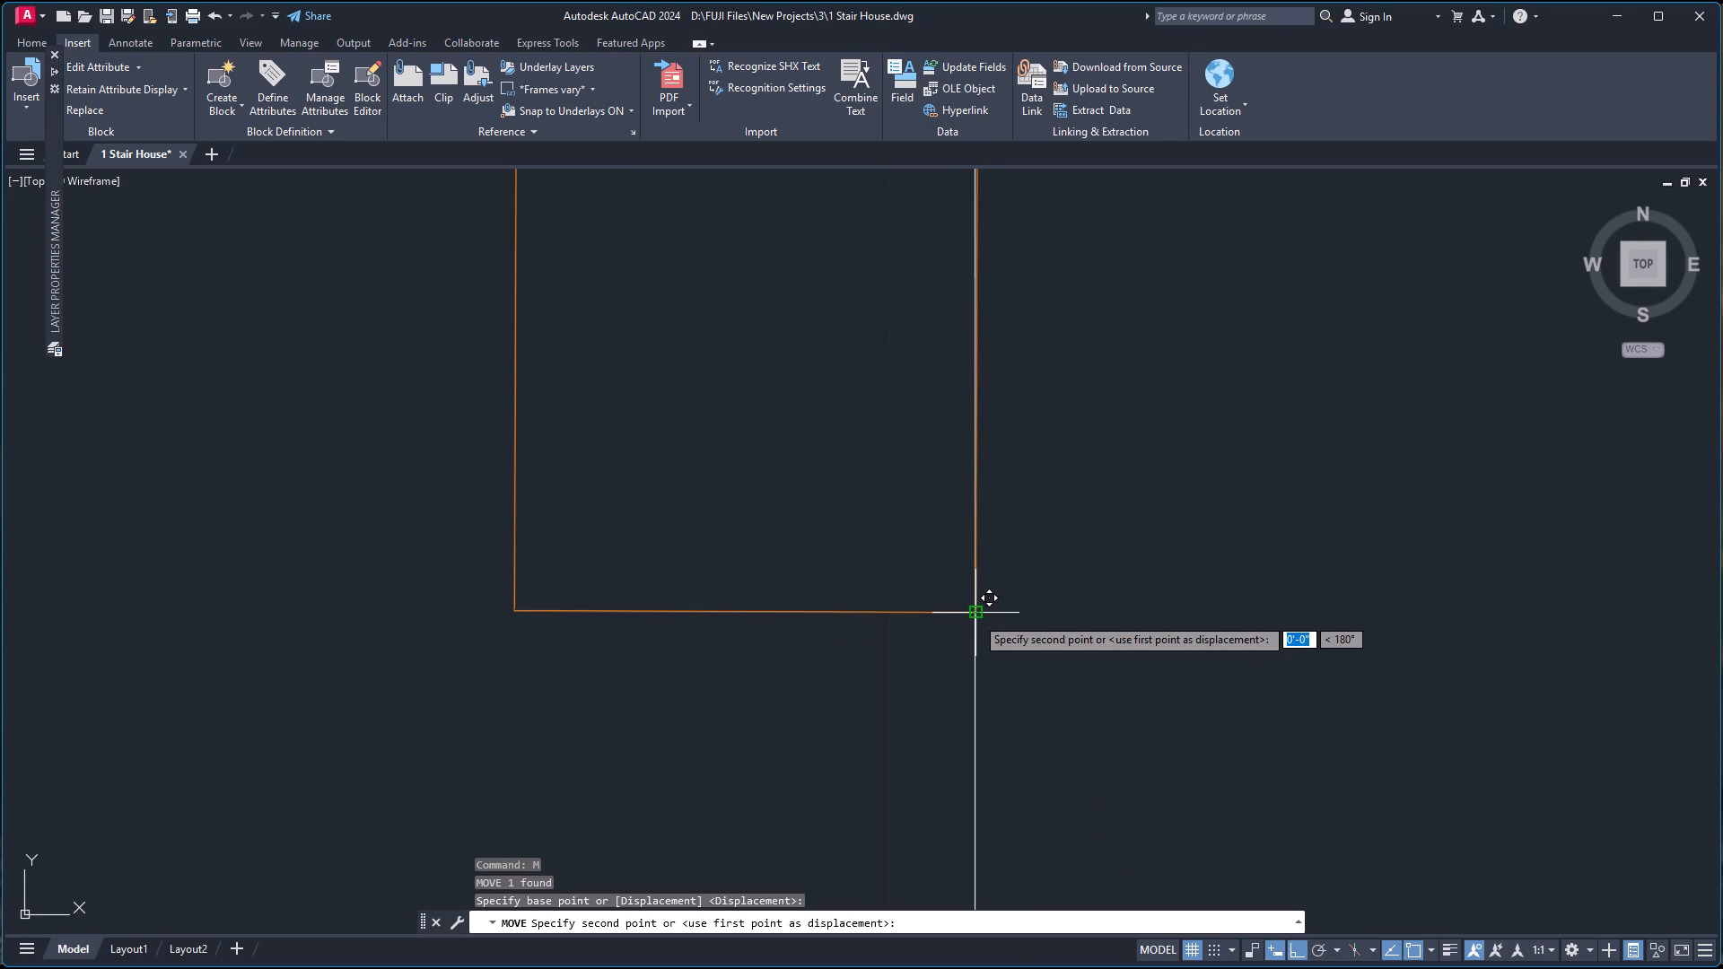
scroll(975, 616, "down", 5)
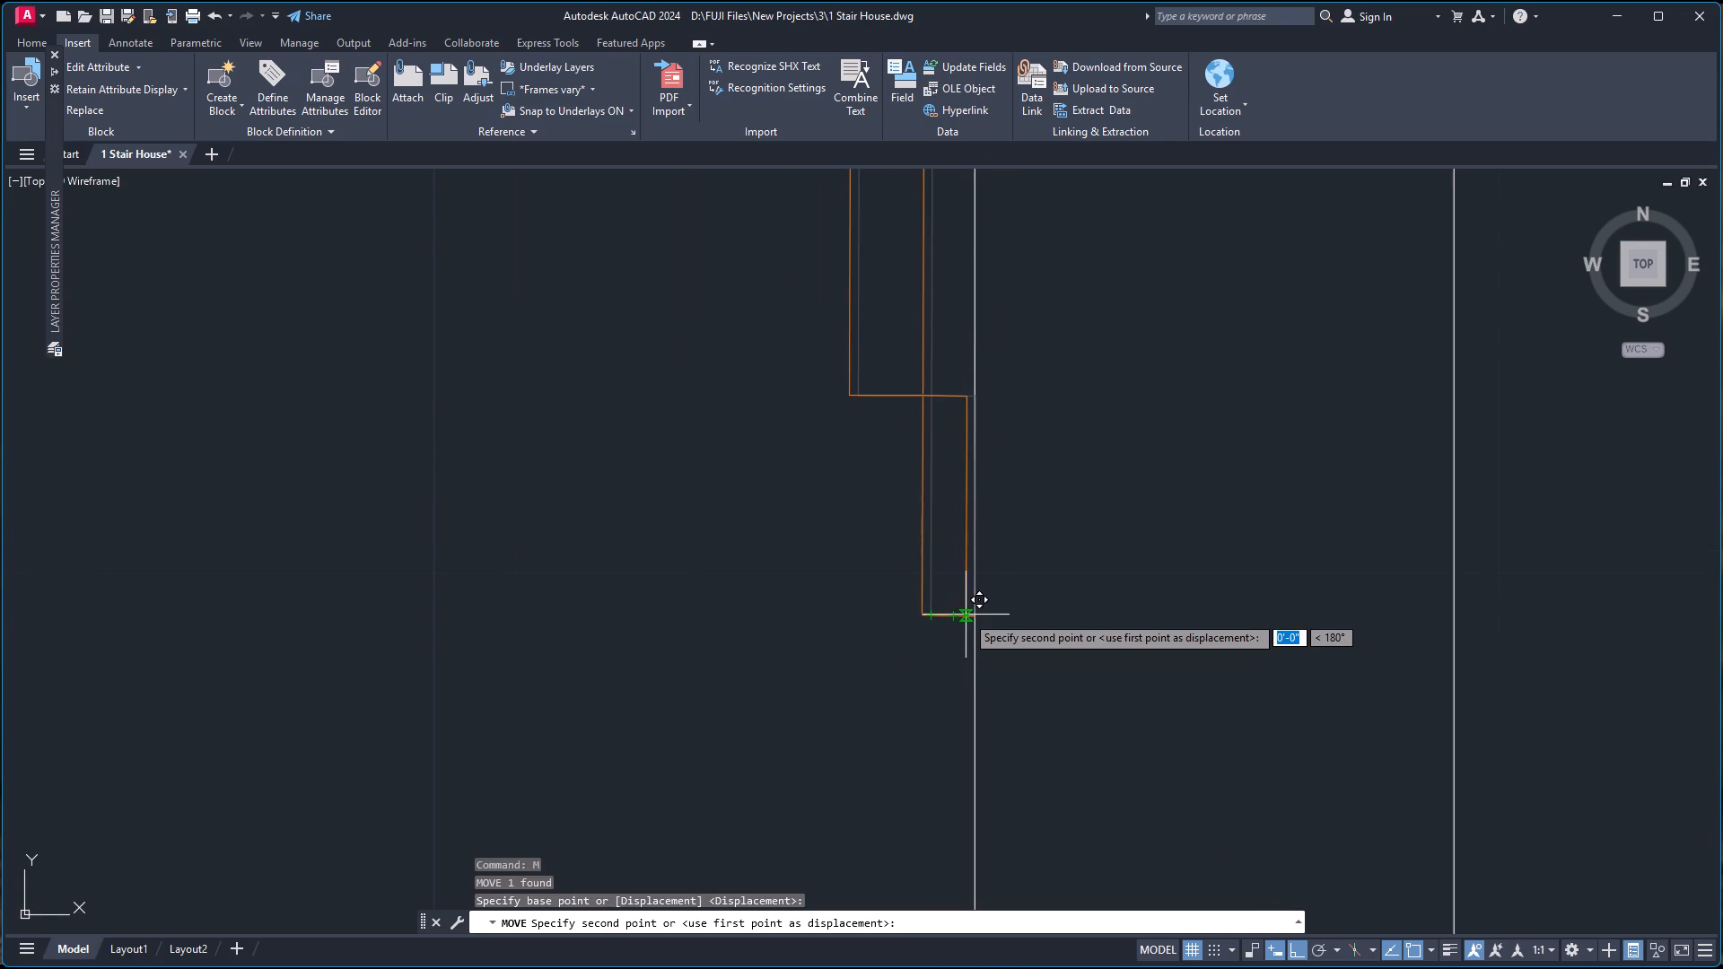
left_click(969, 615)
scroll(856, 496, "down", 4)
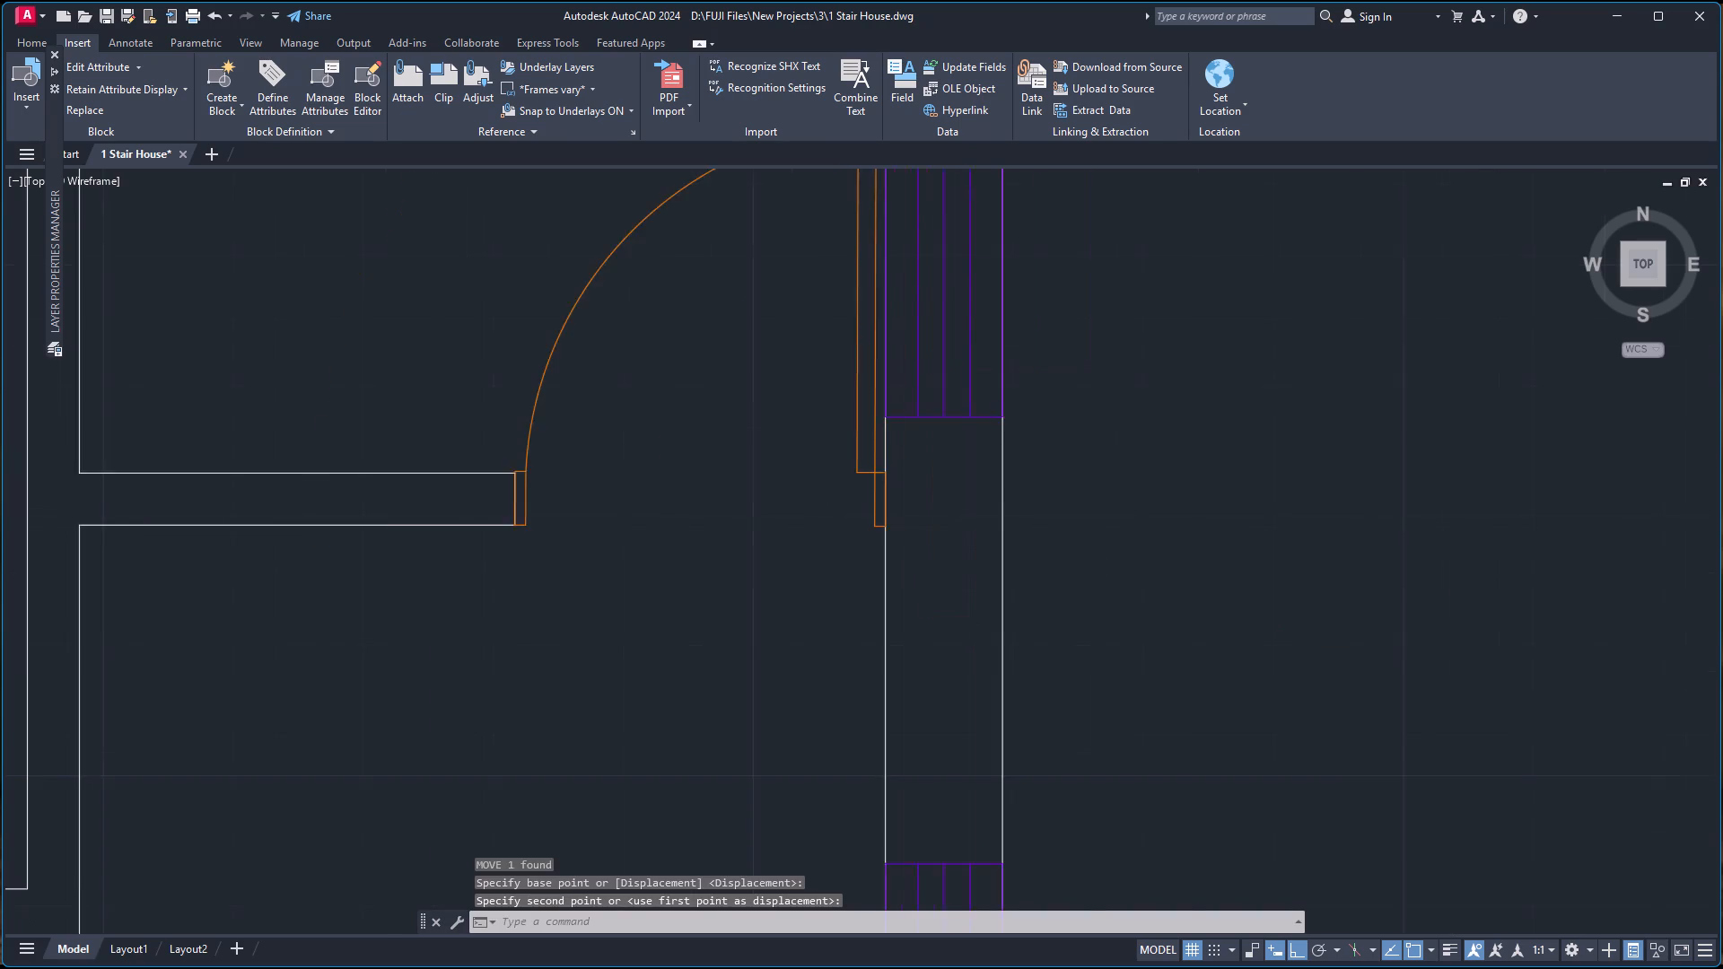
scroll(636, 513, "up", 5)
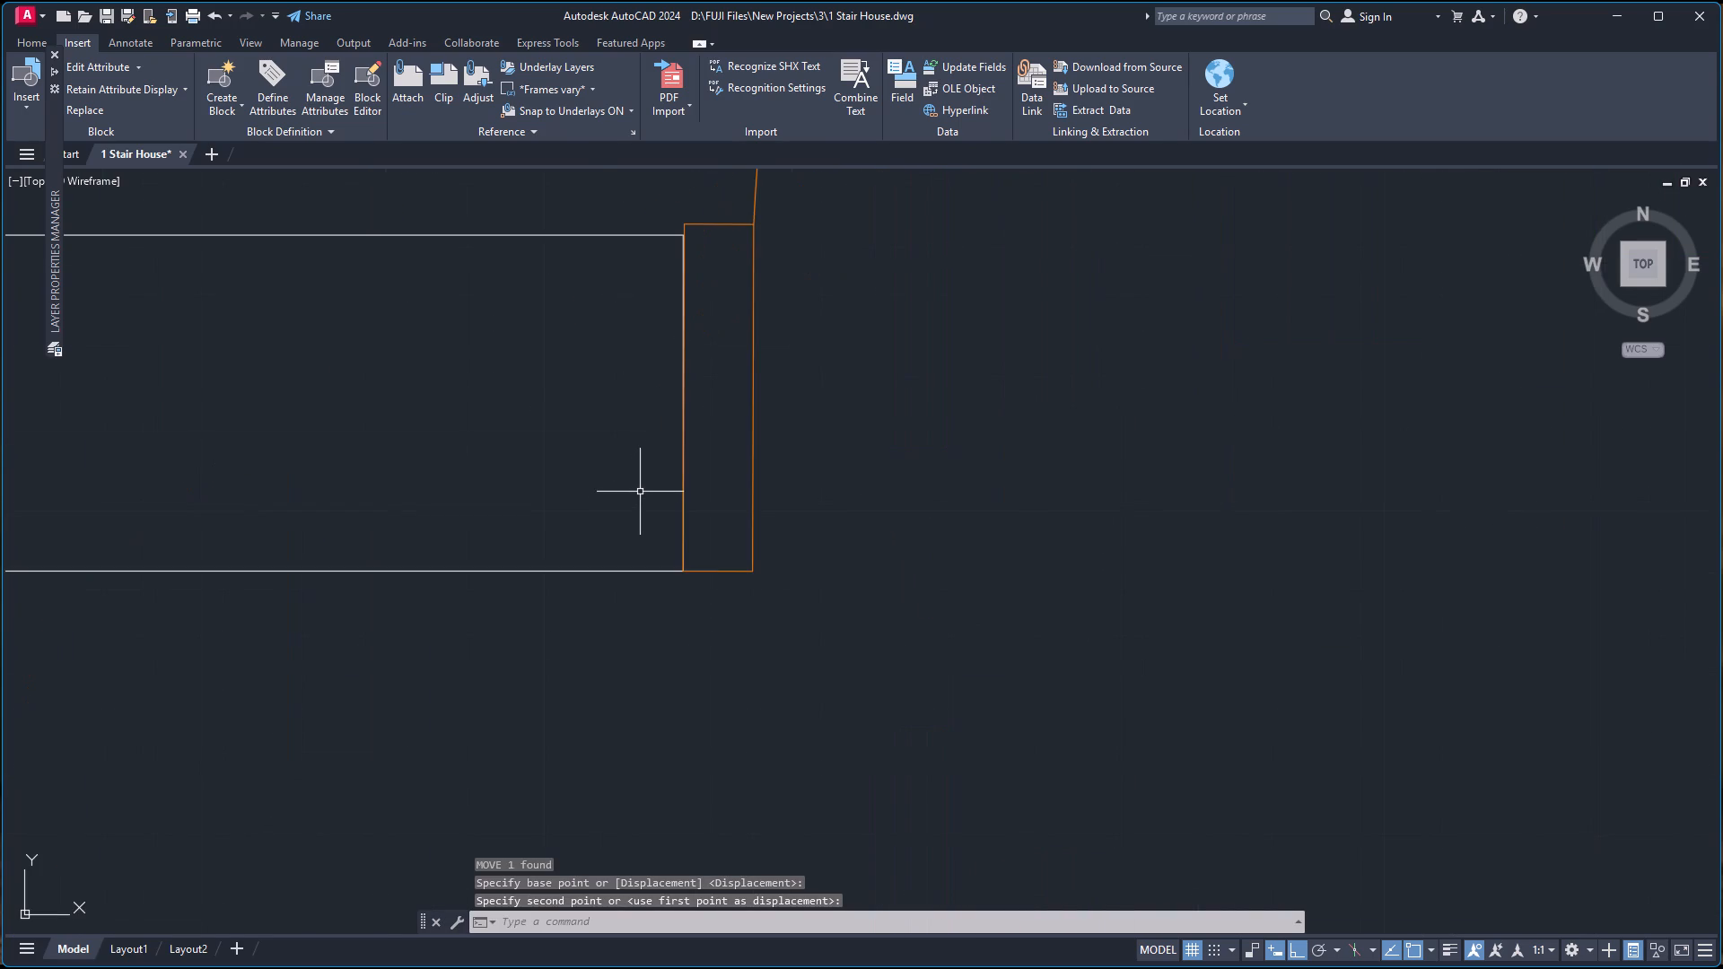
scroll(706, 468, "down", 4)
scroll(781, 441, "down", 4)
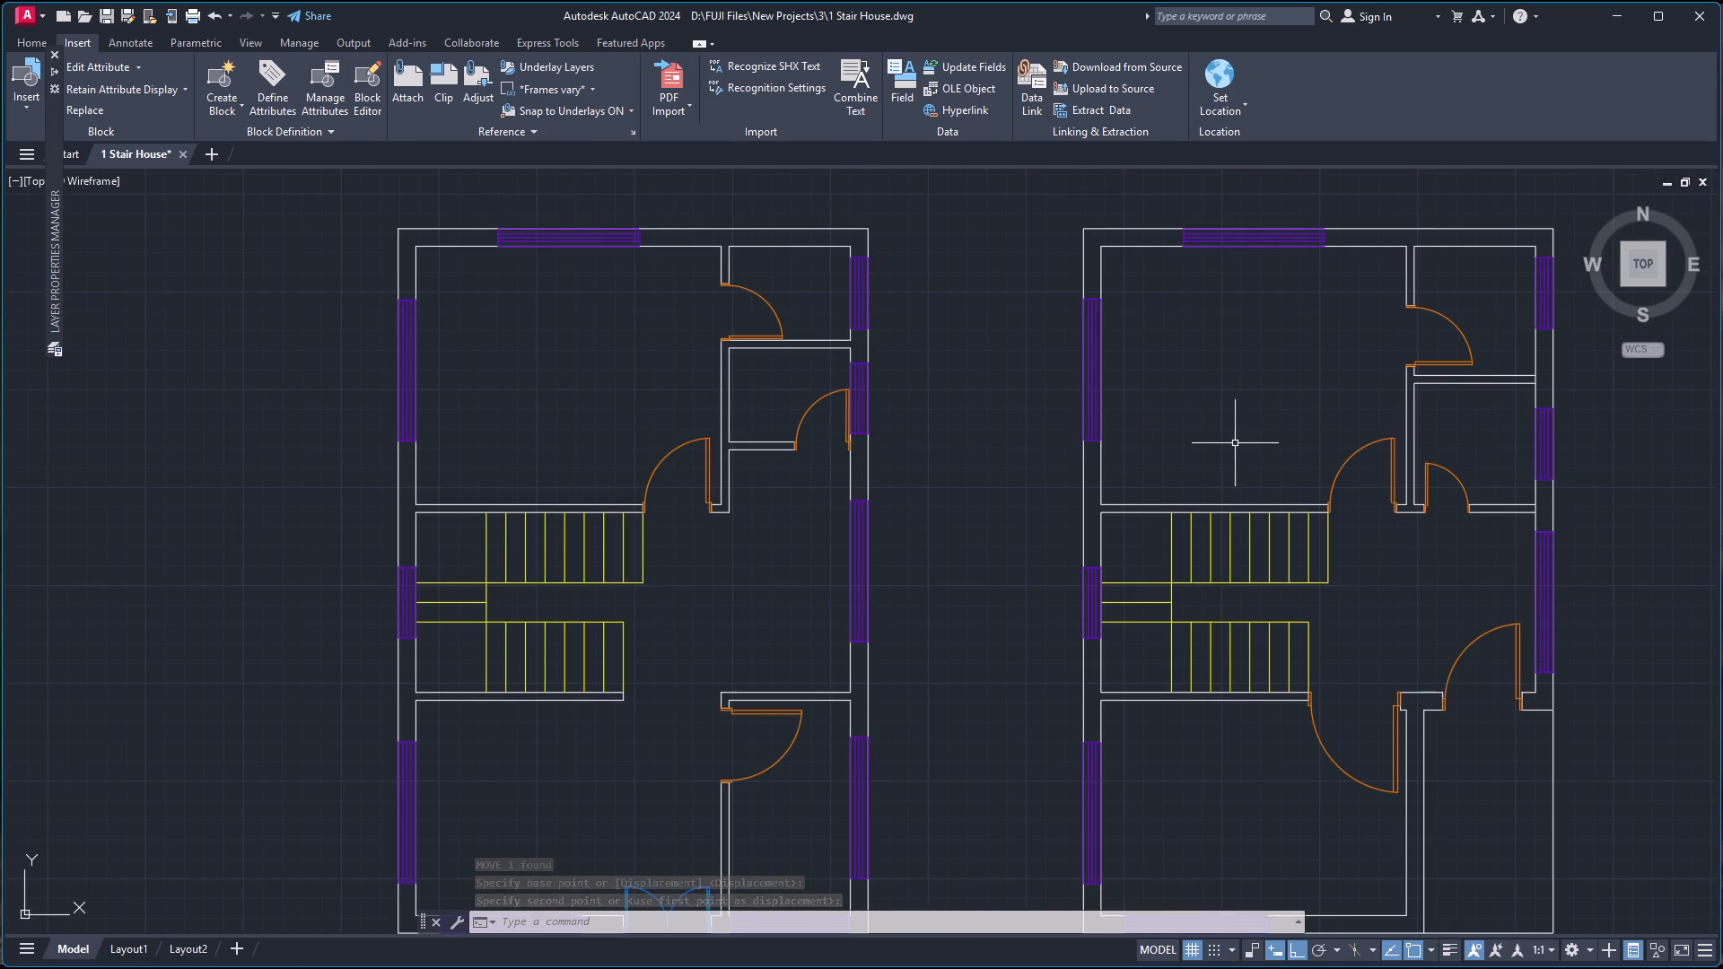
key("Escape")
Copy the loose three-seat sofa into the west plan's southwest room, centering its back midway between the west wall's inner corners.
scroll(1178, 452, "down", 4)
scroll(1264, 489, "up", 1)
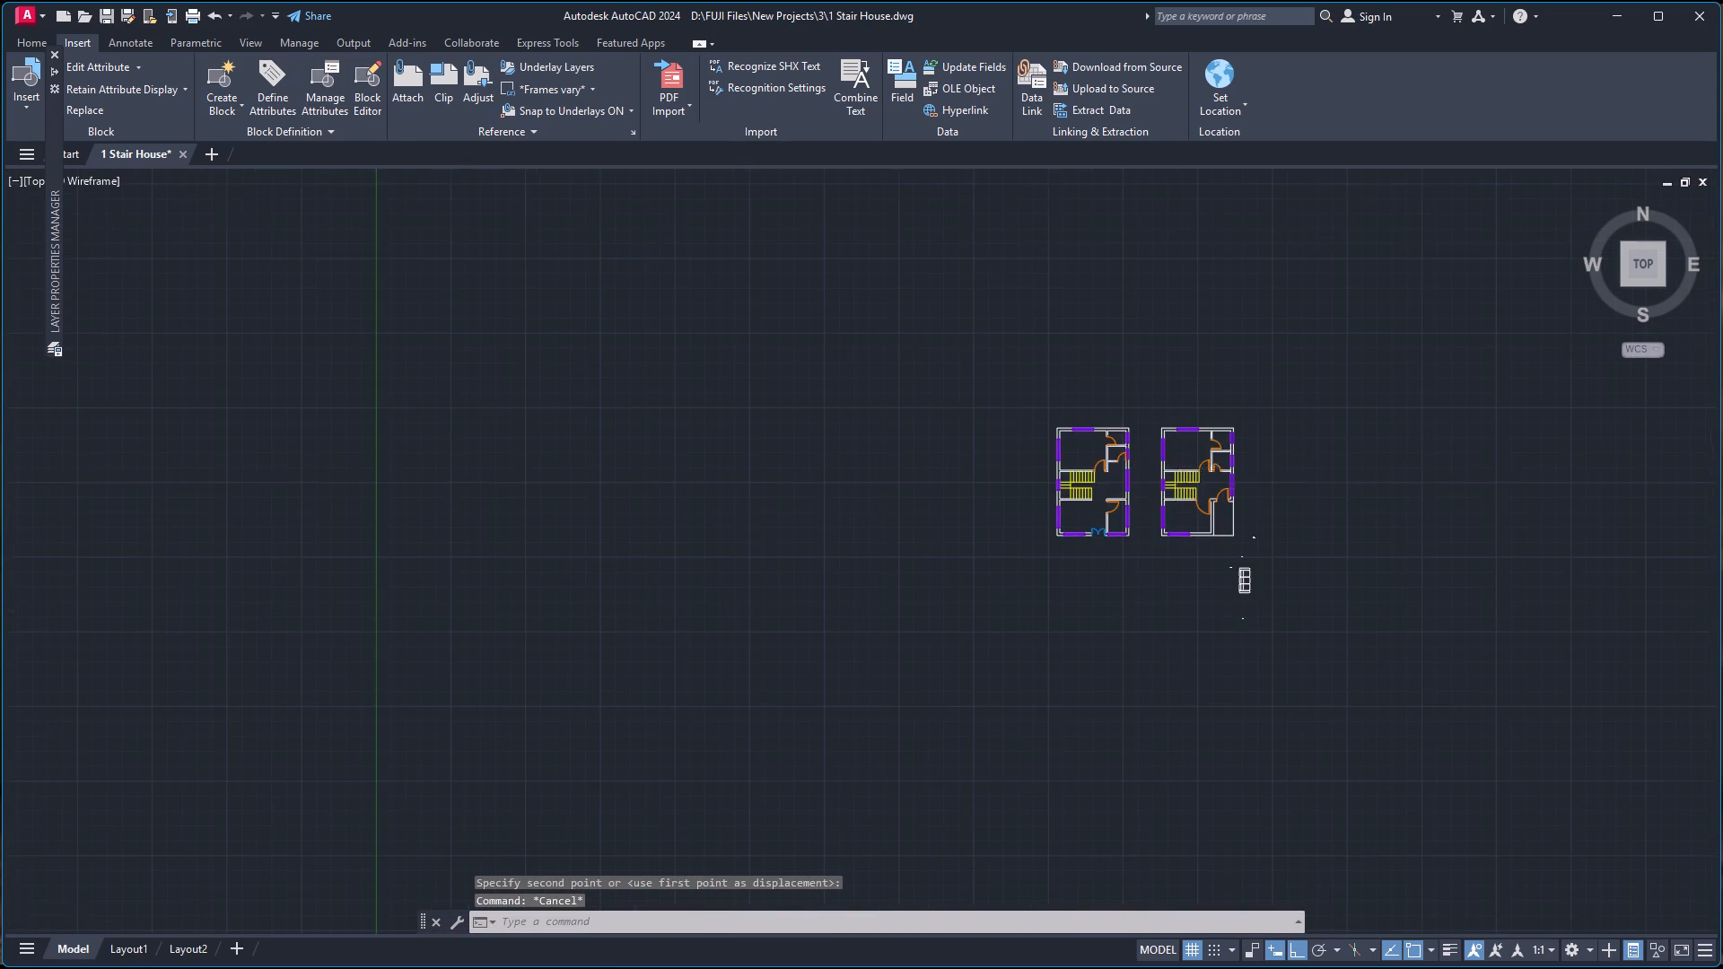
scroll(1264, 489, "up", 1)
scroll(1180, 670, "up", 1)
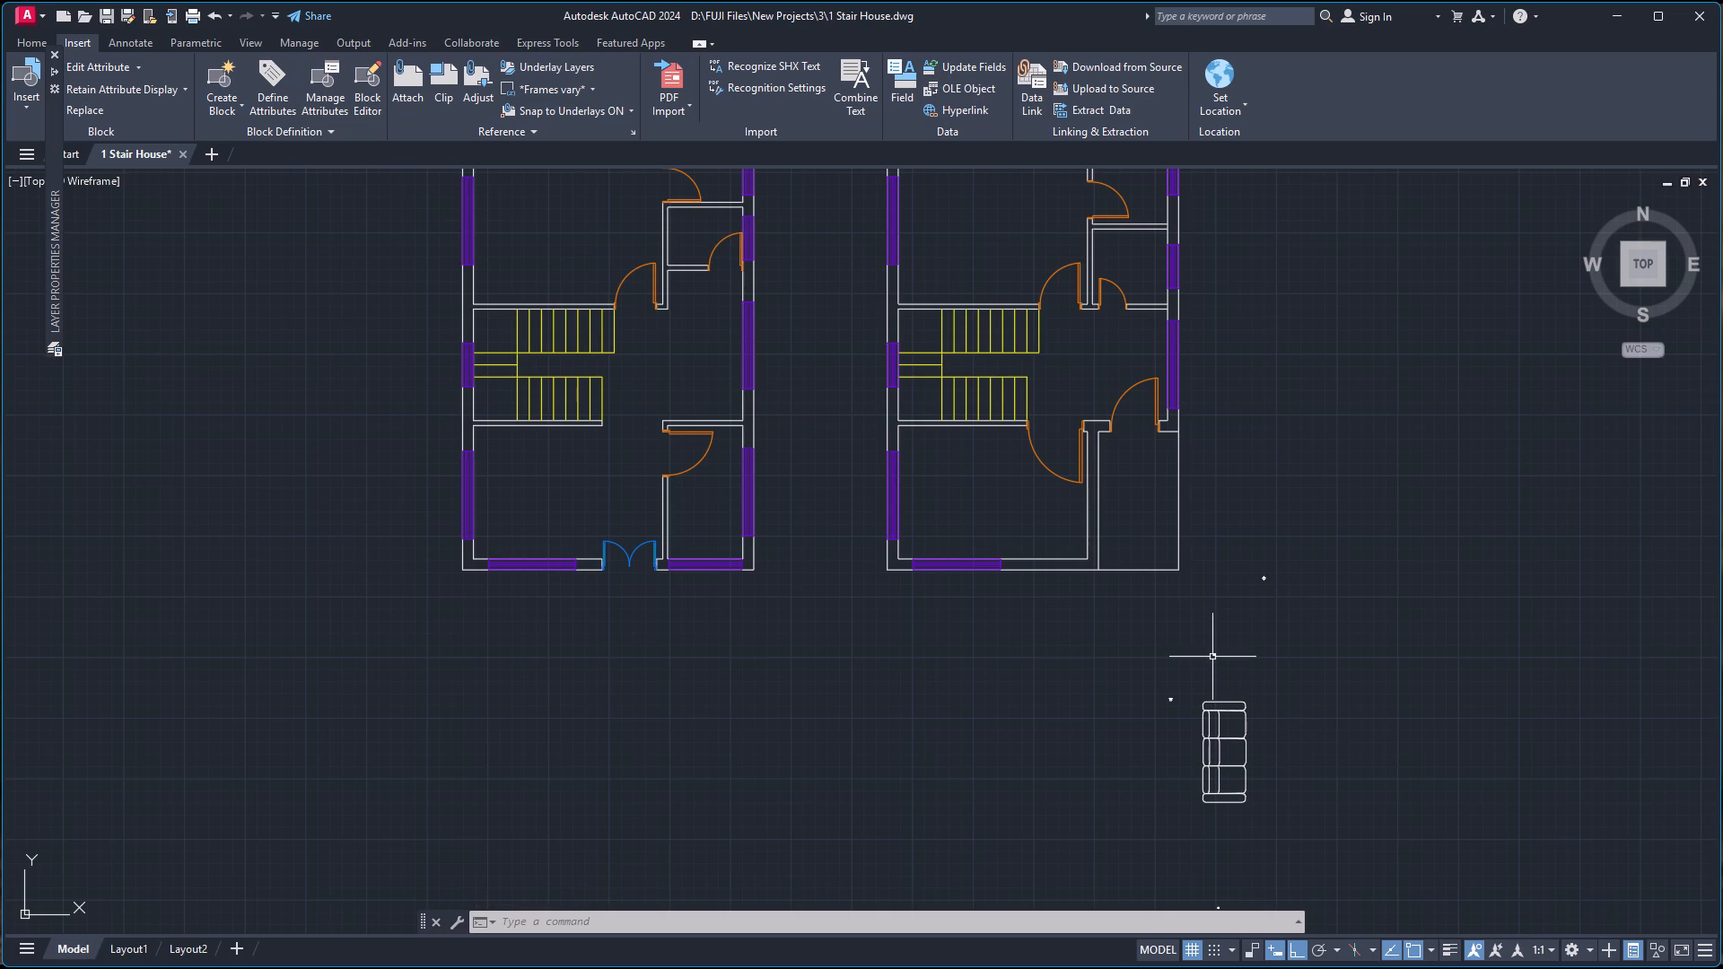
scroll(1230, 722, "up", 2)
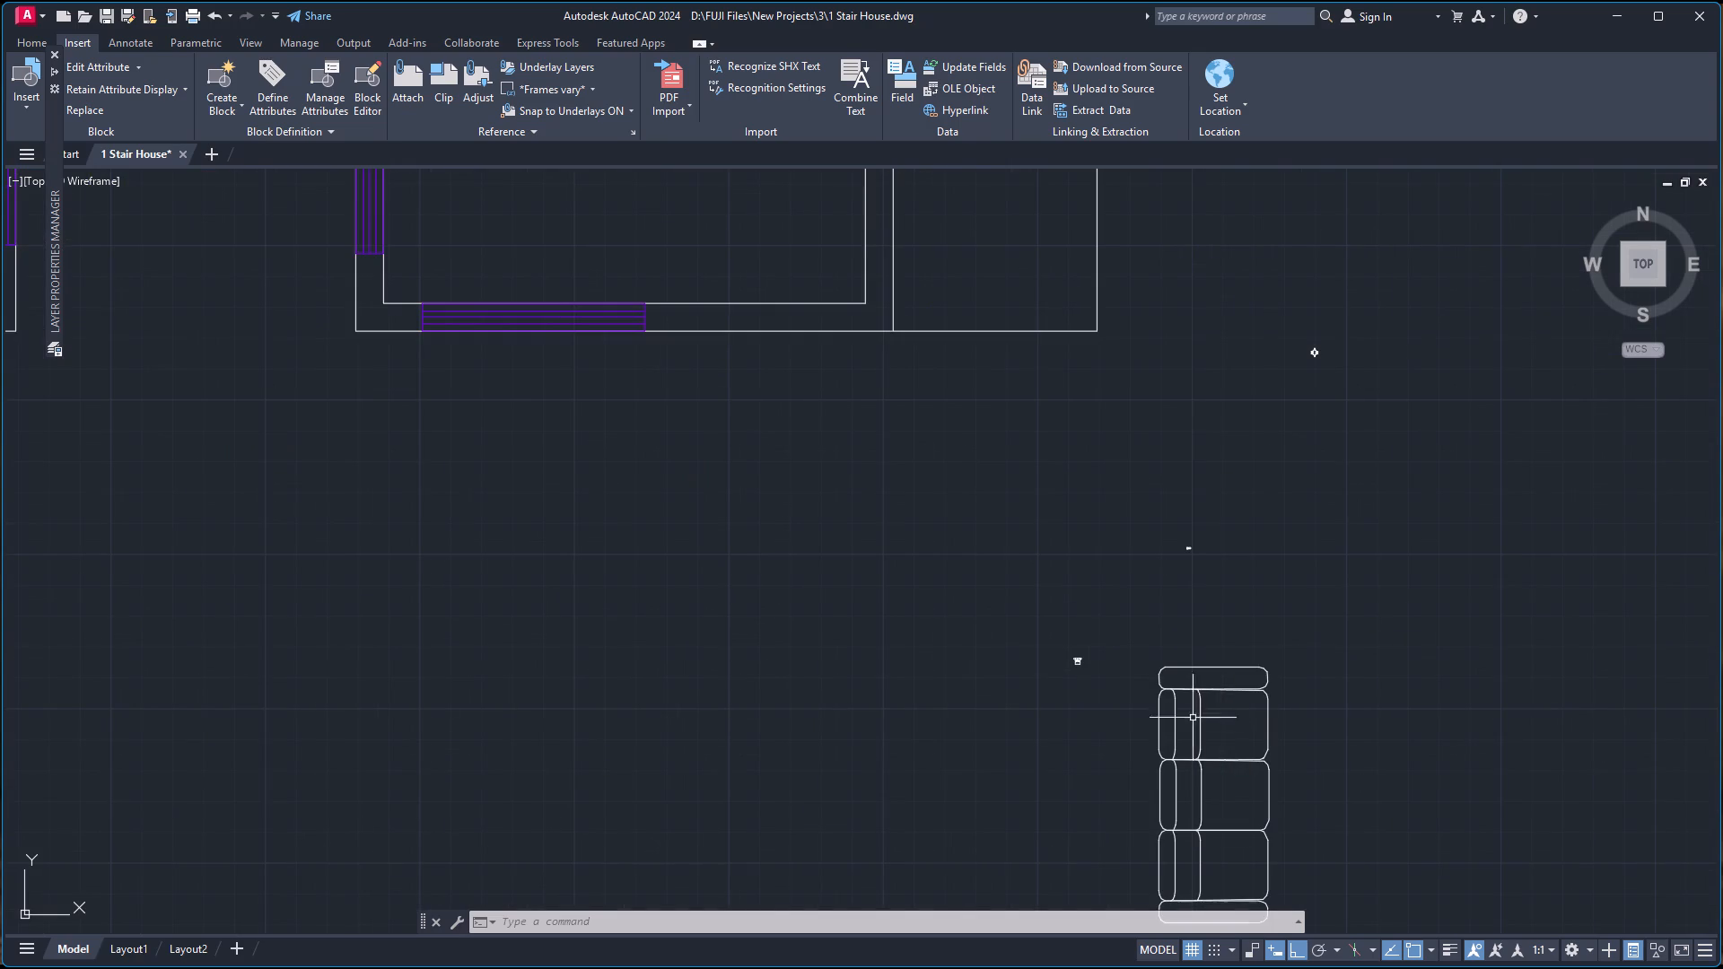
left_click(1194, 688)
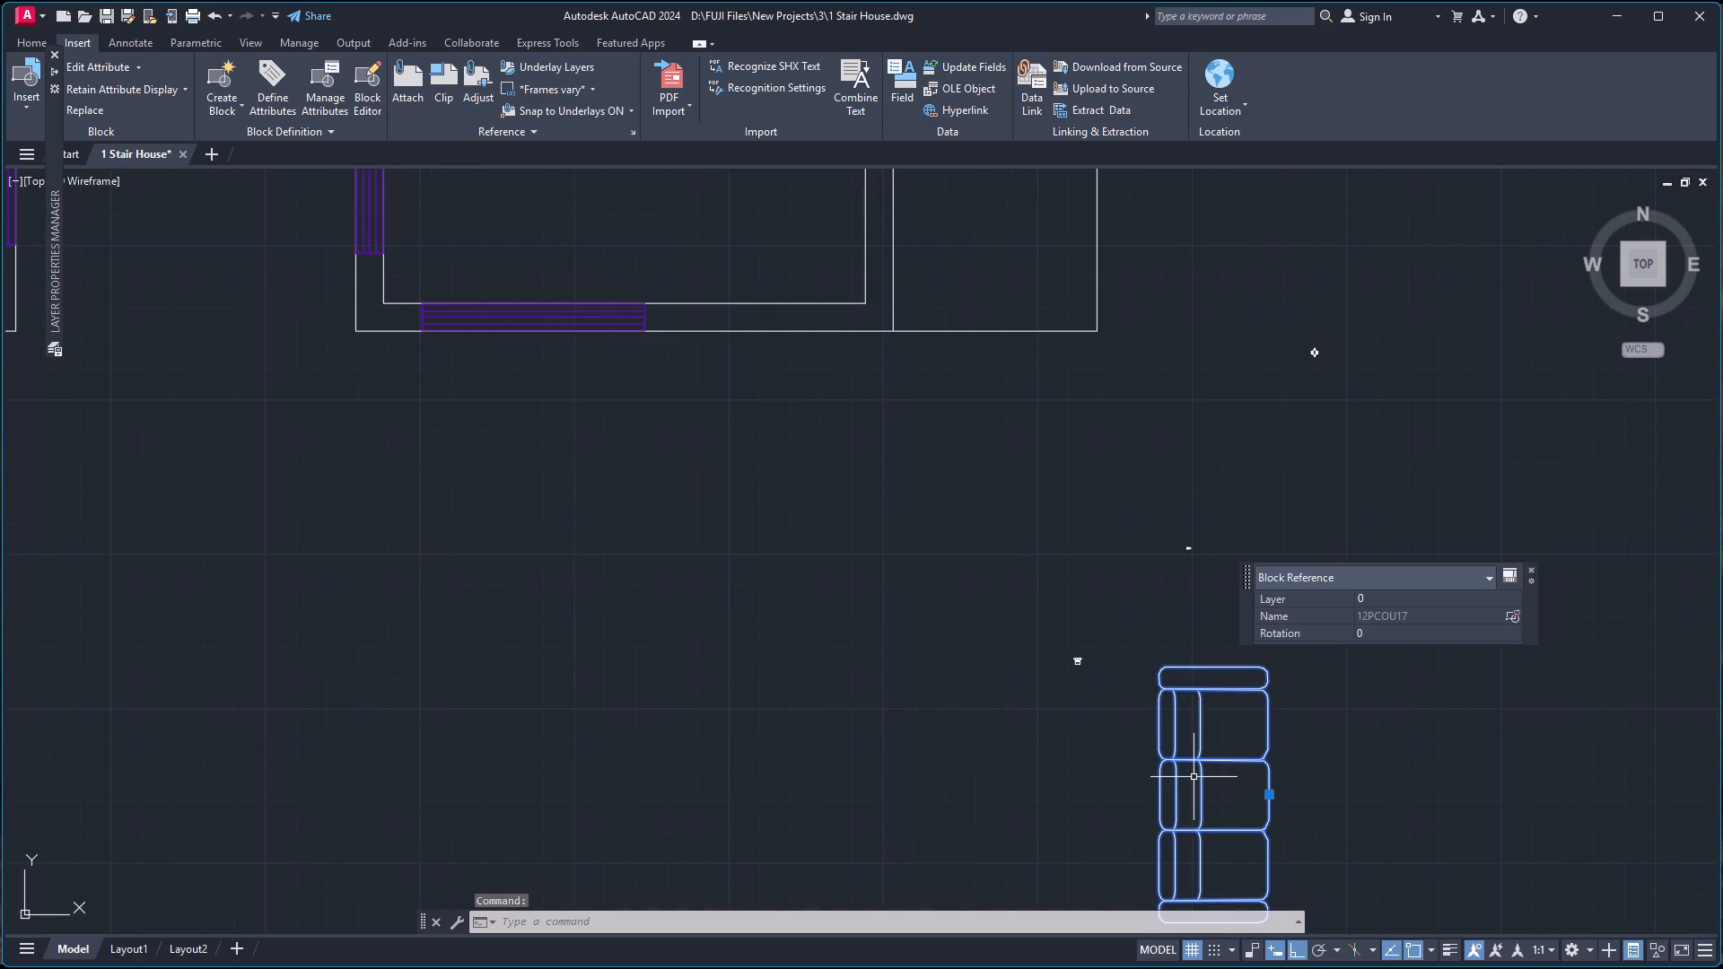
type("CO")
key("Return")
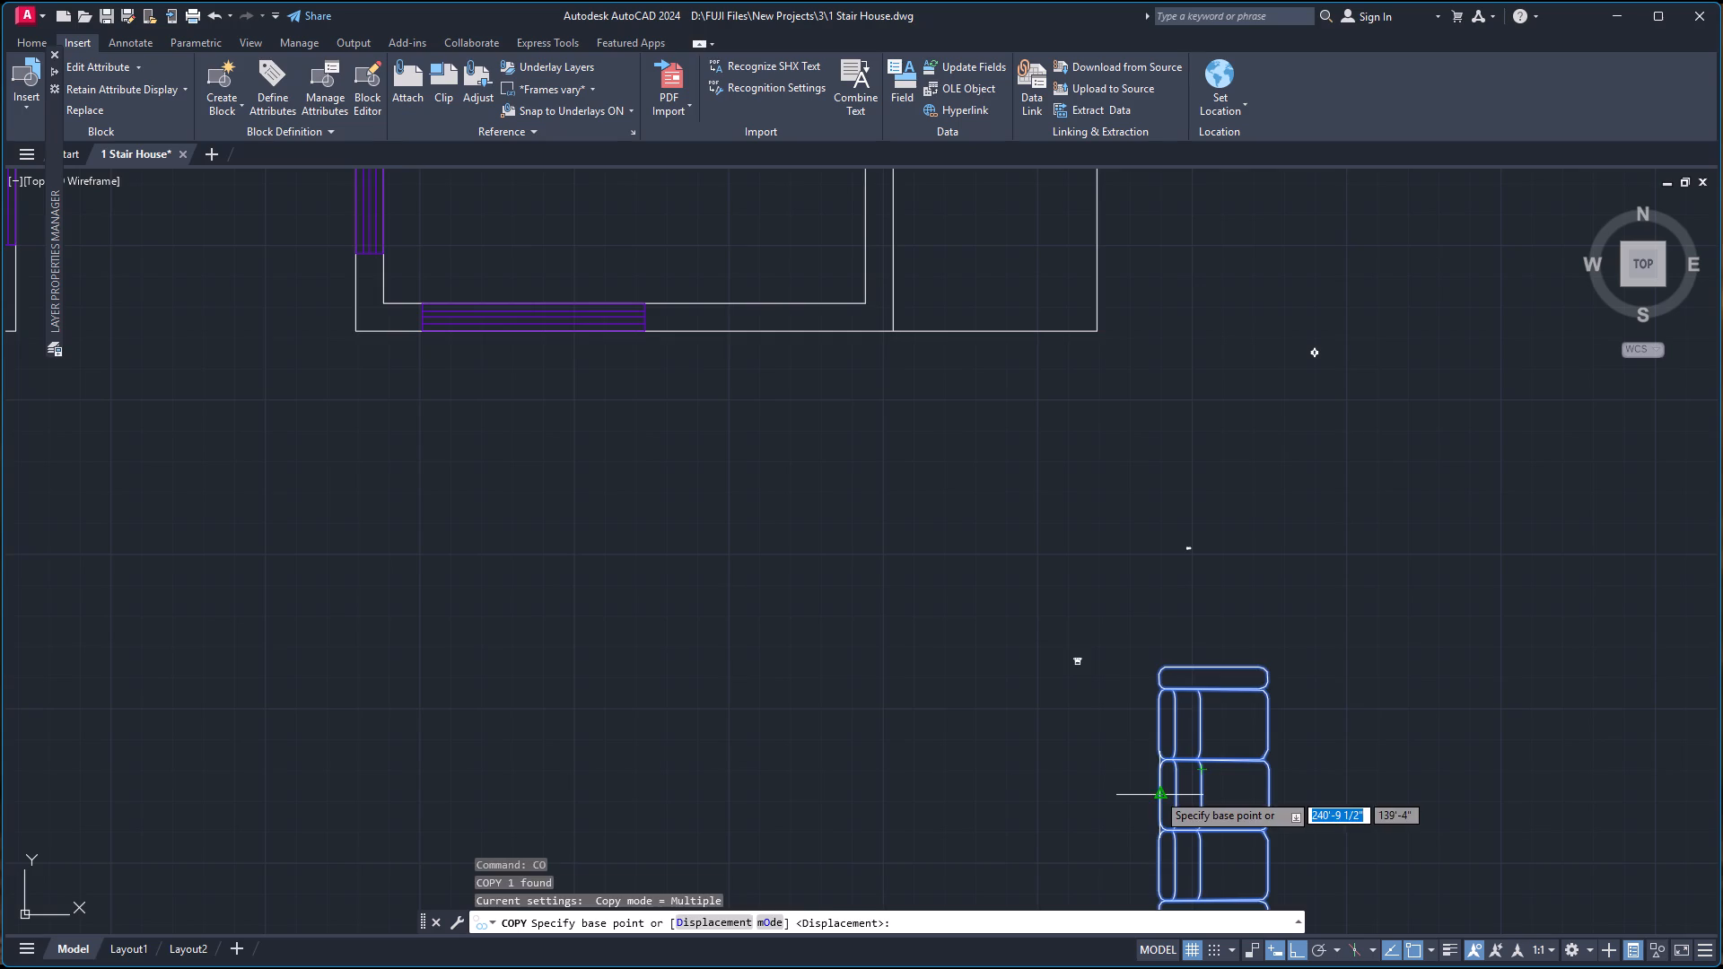
left_click(1157, 792)
scroll(748, 631, "down", 4)
scroll(430, 518, "up", 3)
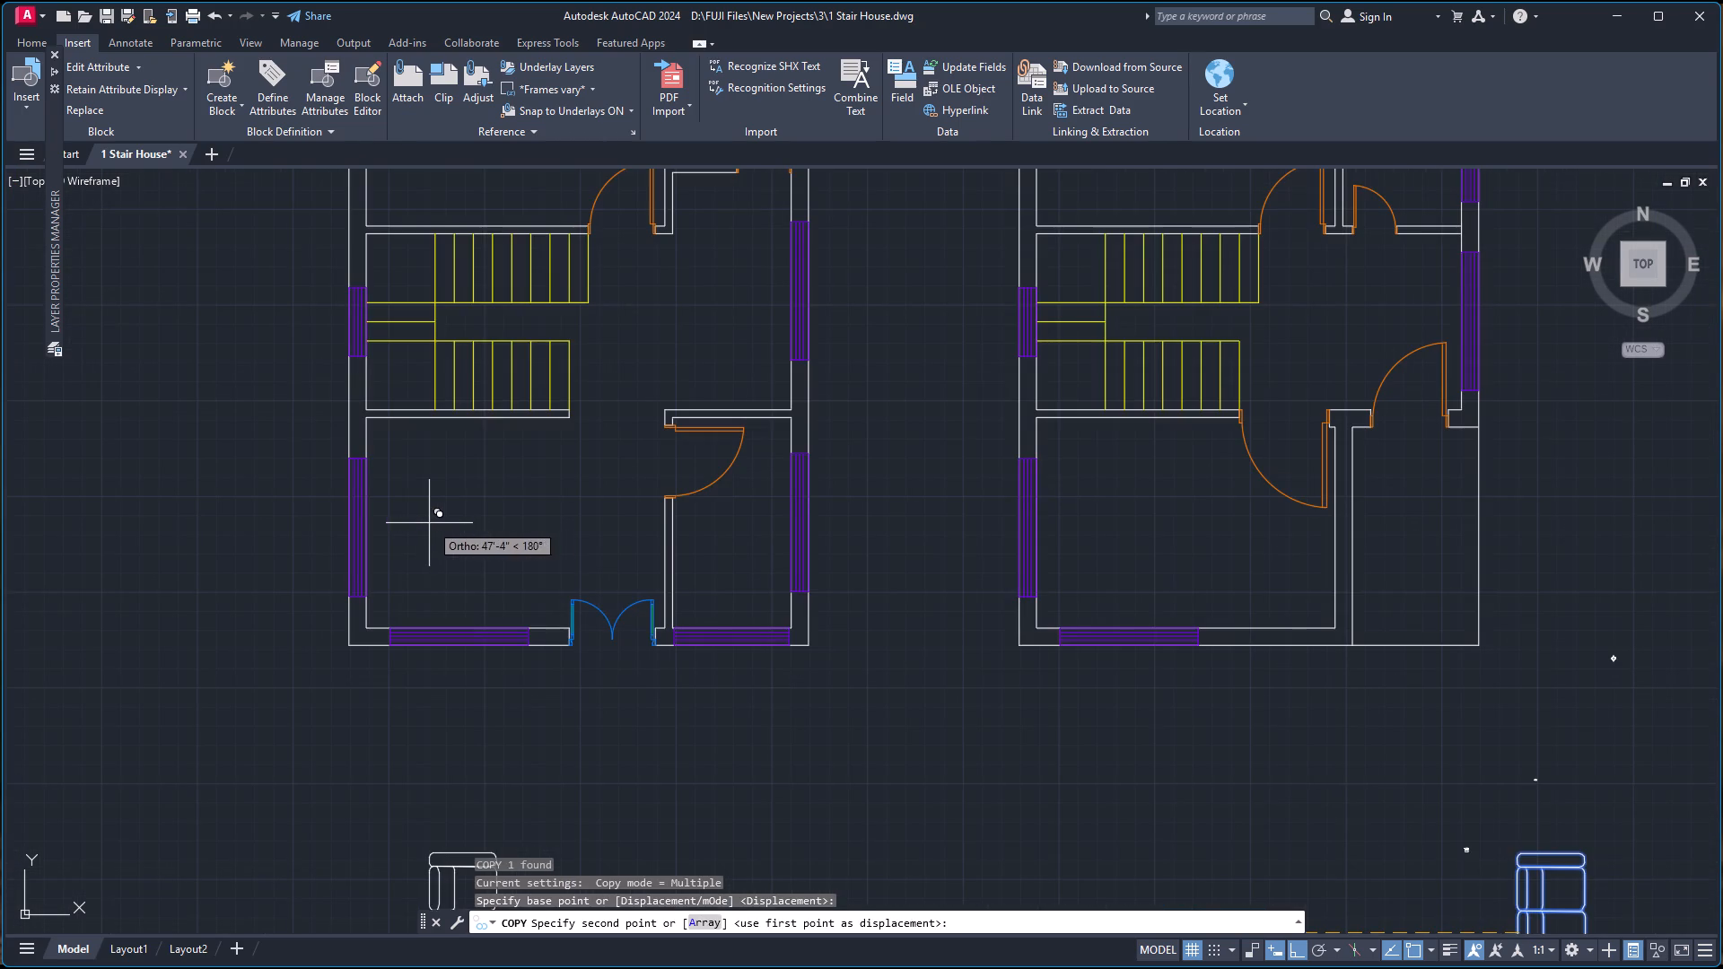
right_click(407, 516)
left_click(448, 616)
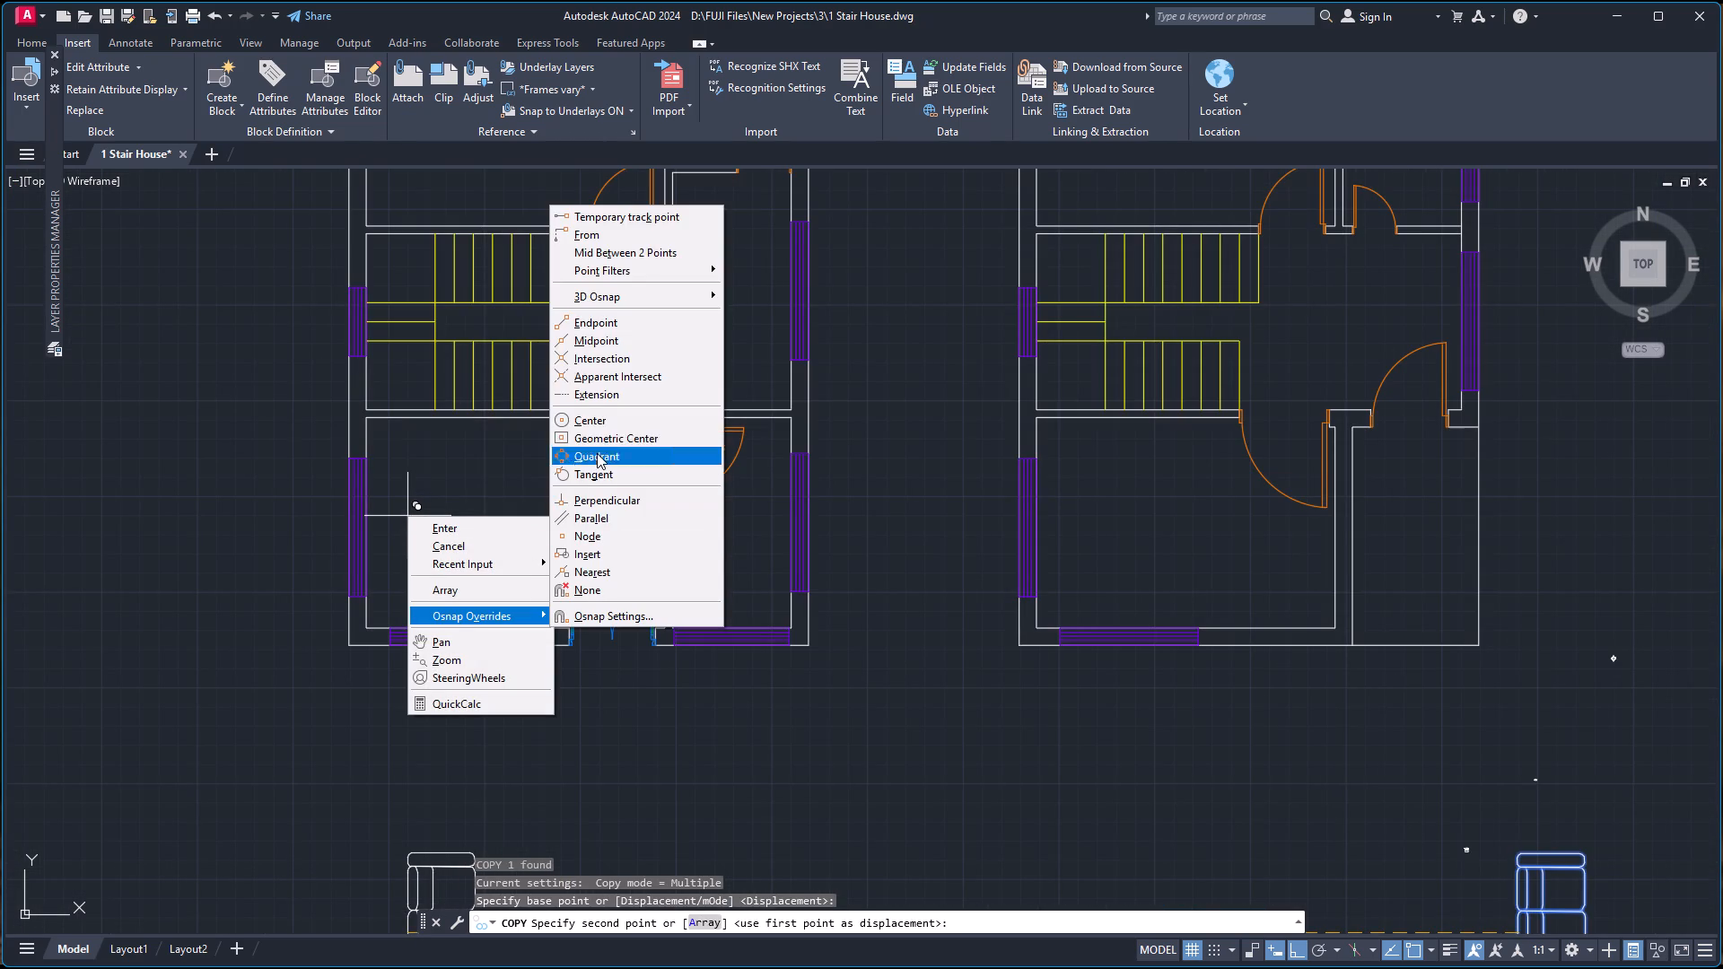
left_click(608, 256)
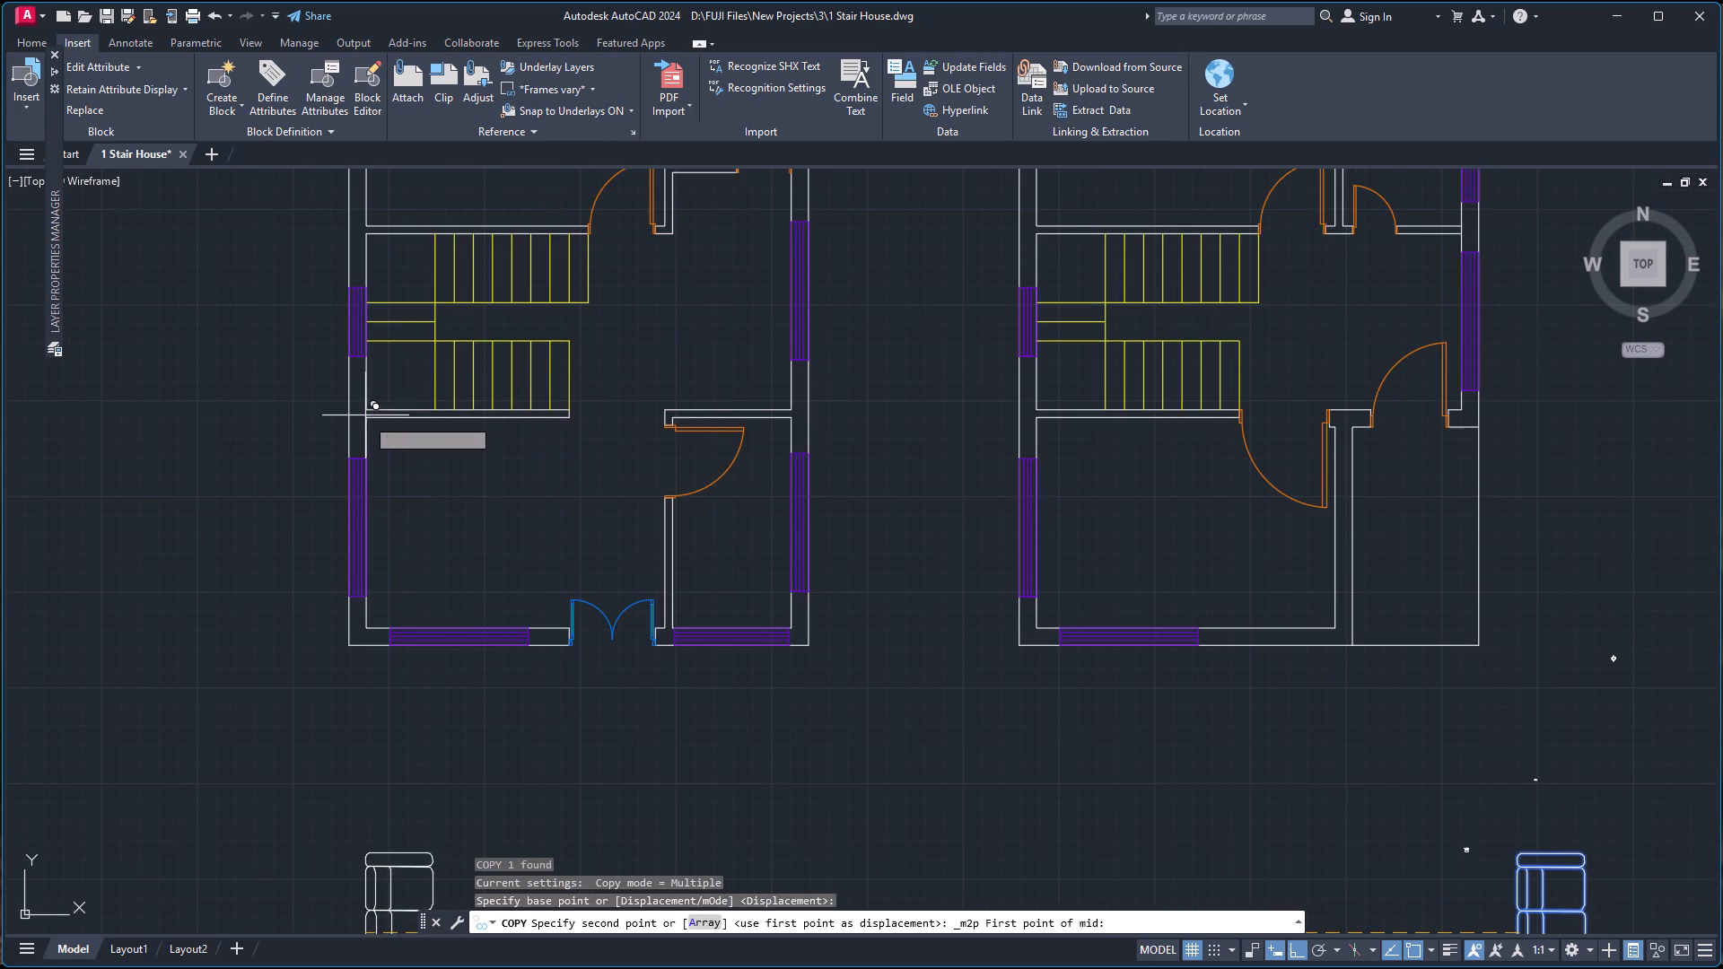
scroll(365, 421, "up", 3)
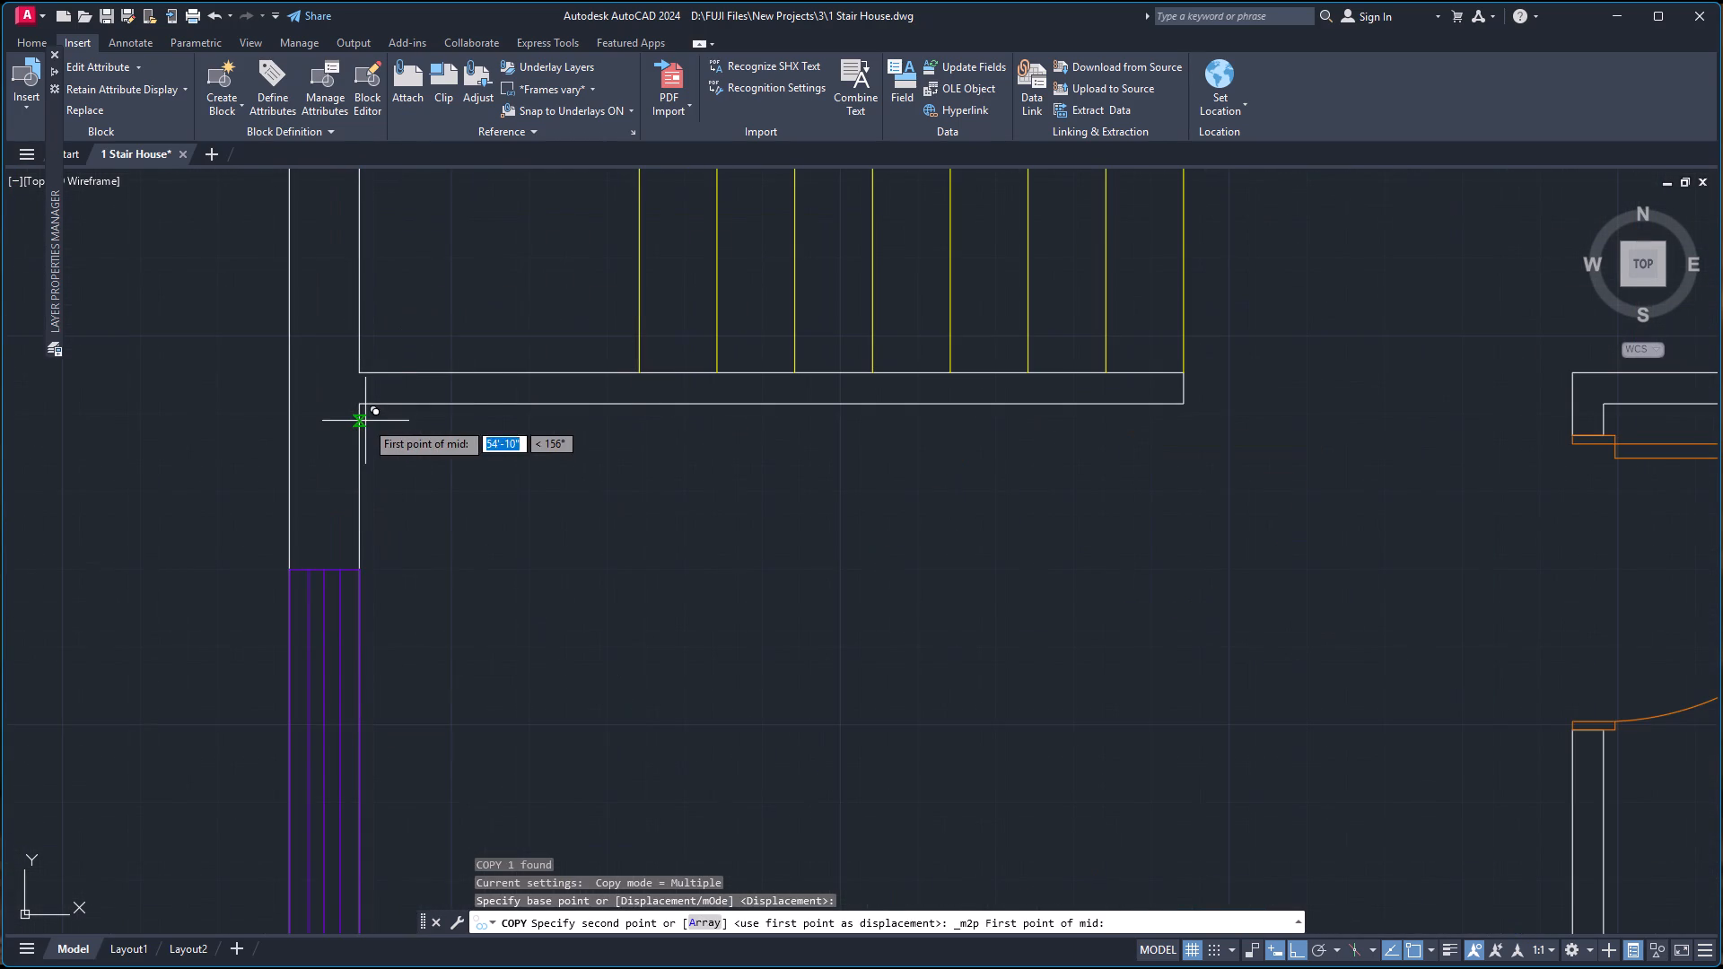
left_click(362, 405)
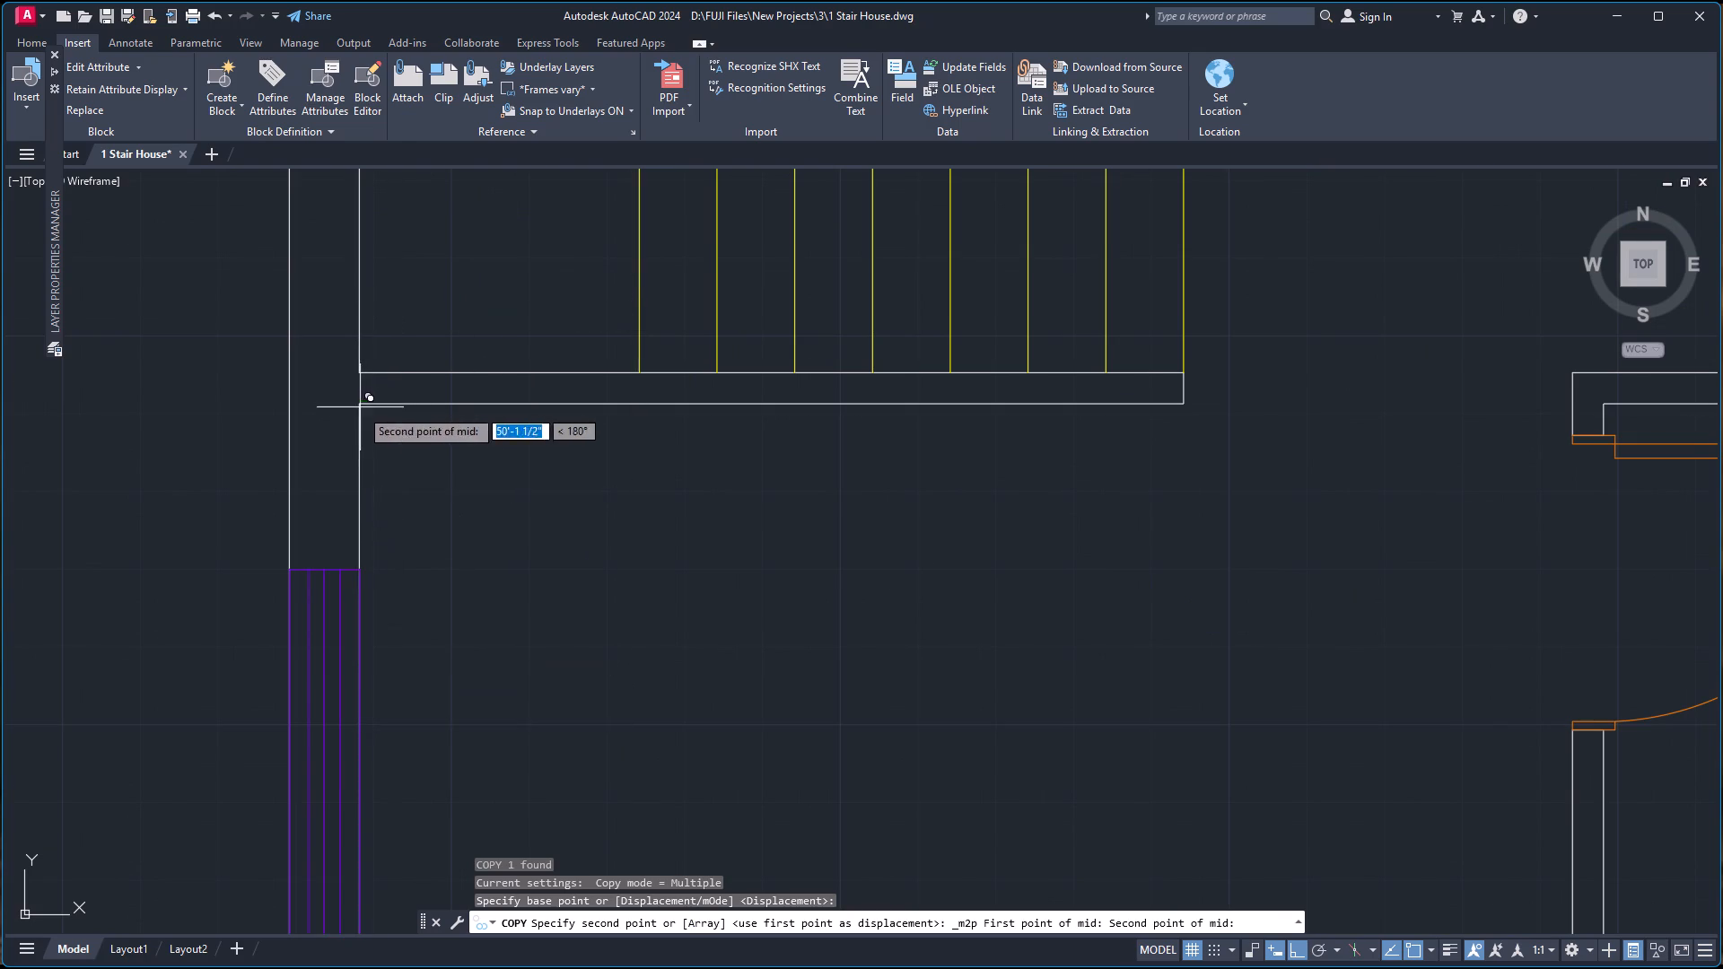
scroll(366, 444, "down", 3)
scroll(369, 658, "up", 2)
left_click(363, 688)
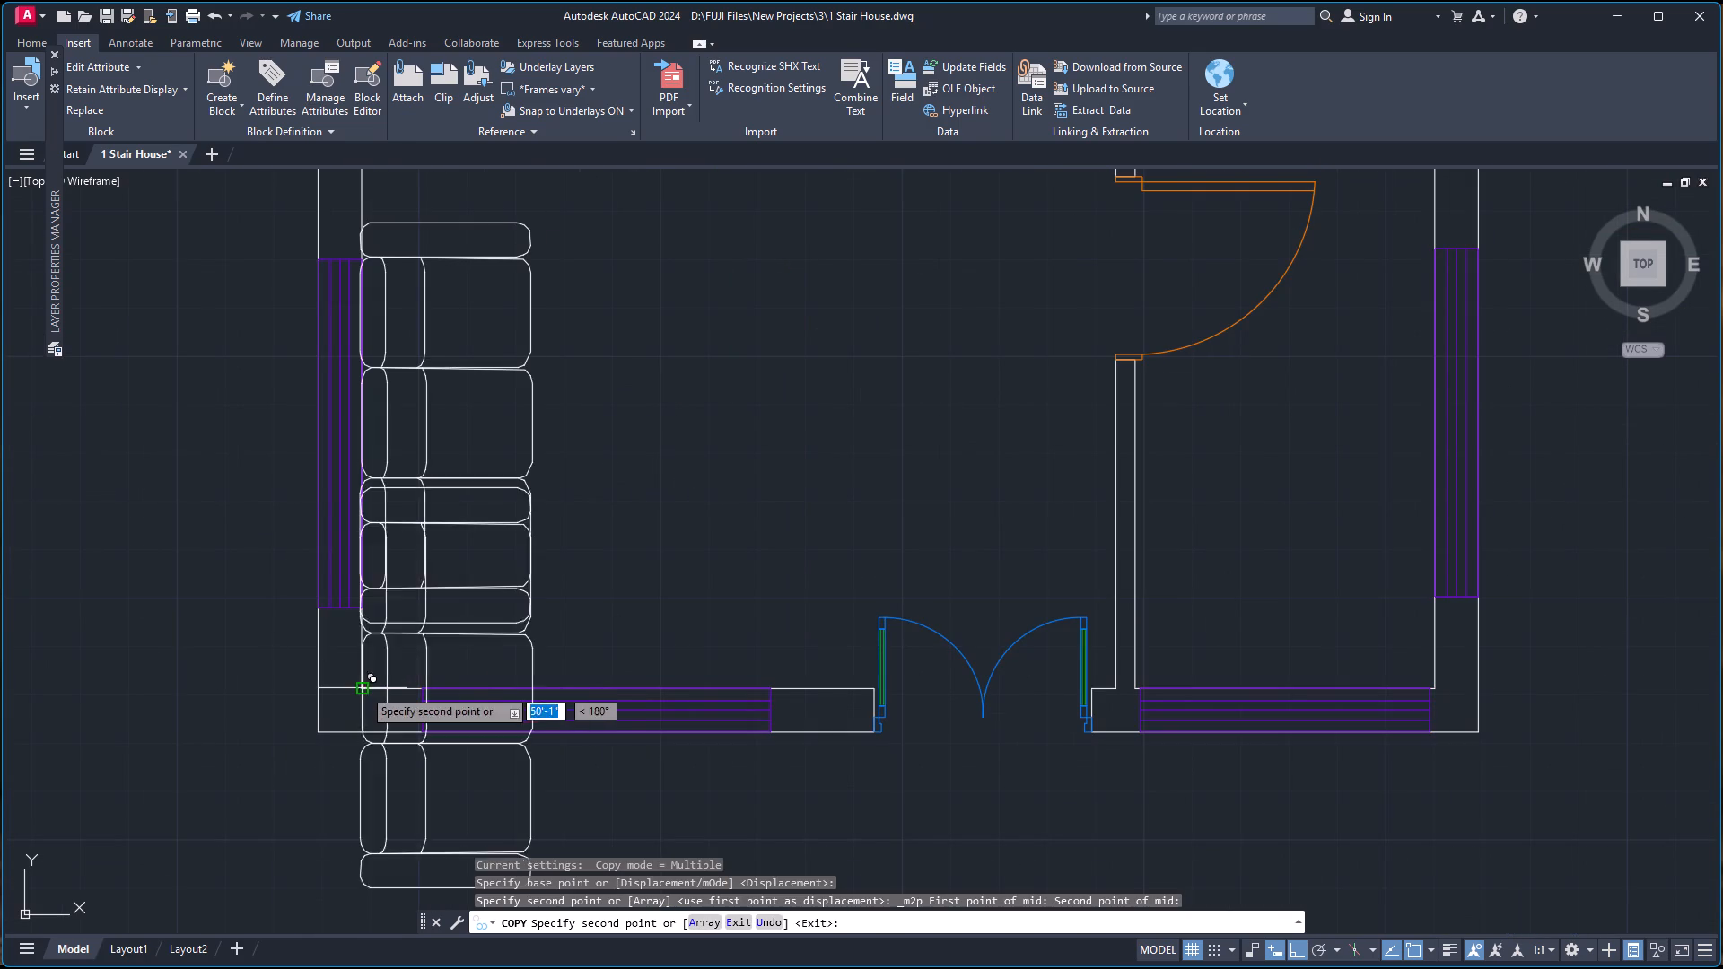
scroll(556, 371, "down", 1)
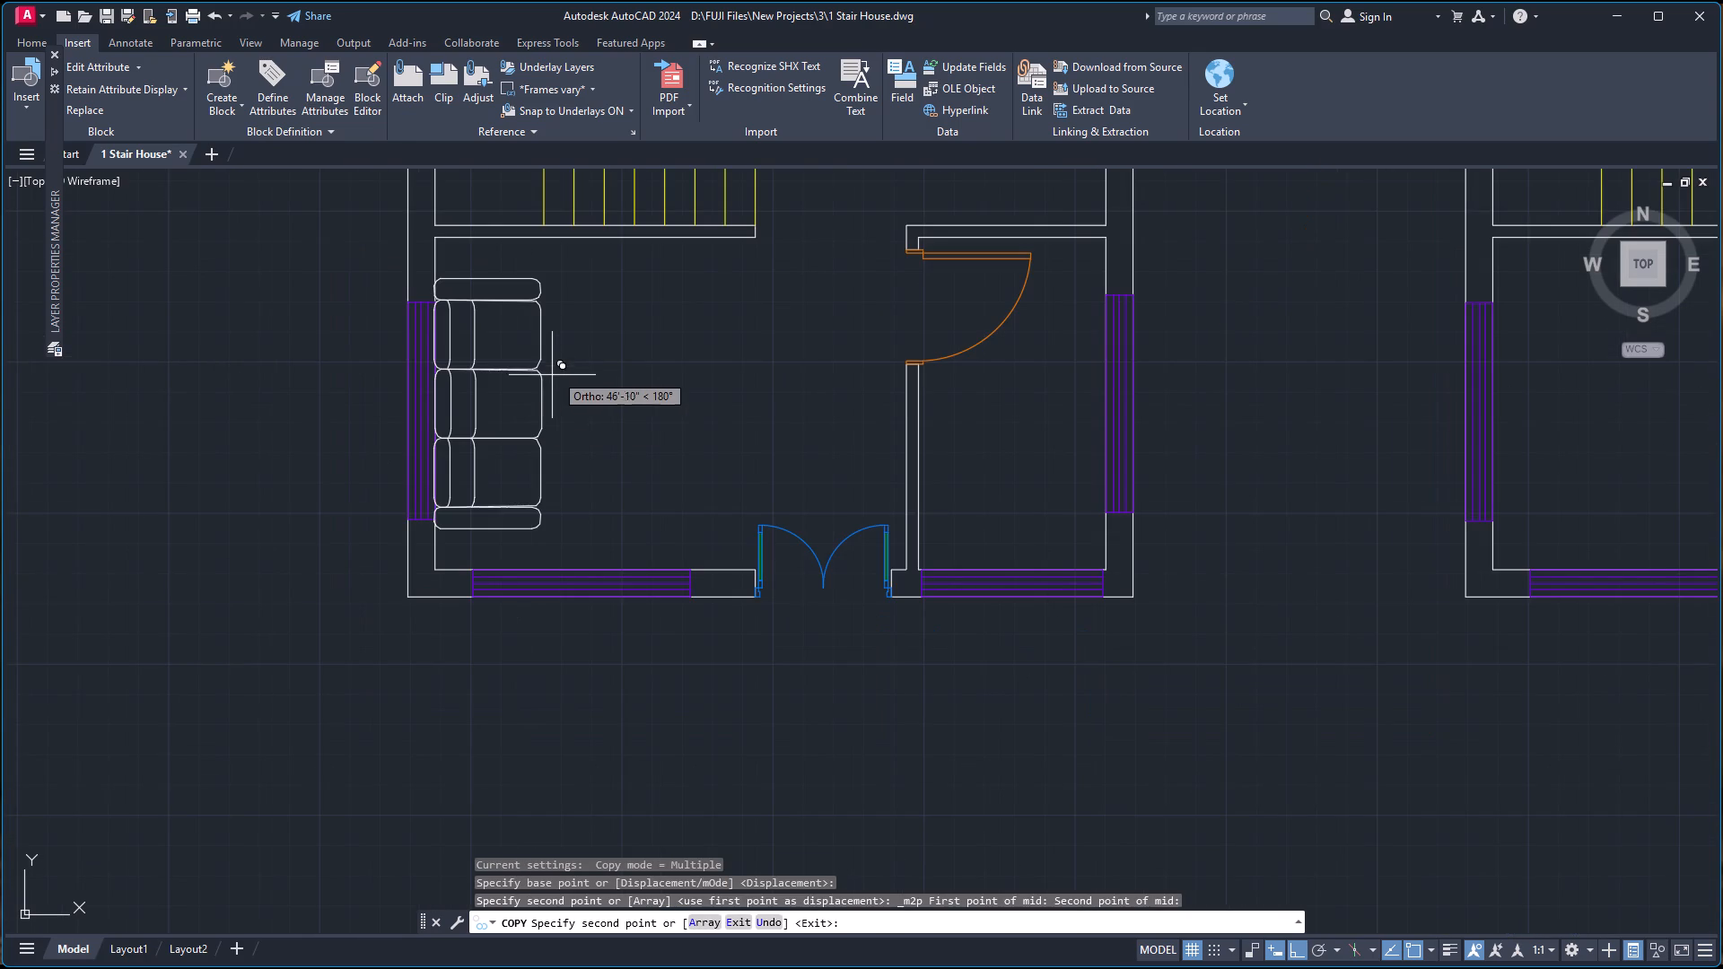
key("Escape")
With Ortho off, move the copied sofa about 1 ft north and slightly off the west wall.
left_click(544, 401)
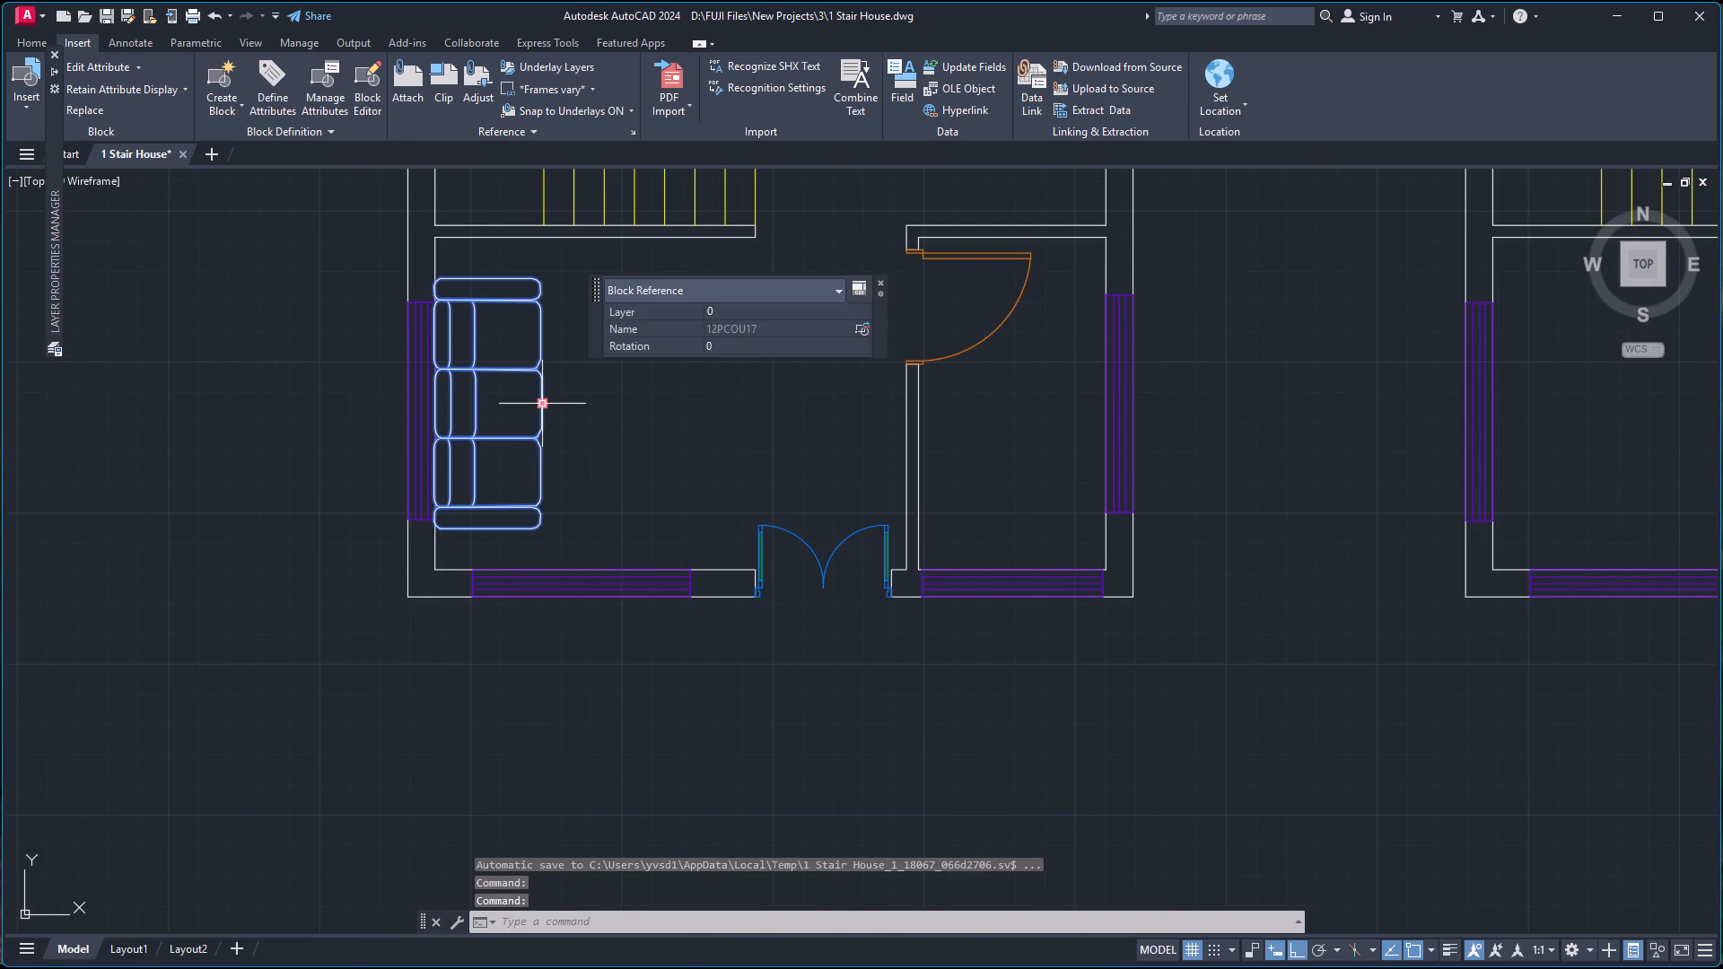
key("m")
key("Return")
scroll(471, 386, "up", 2)
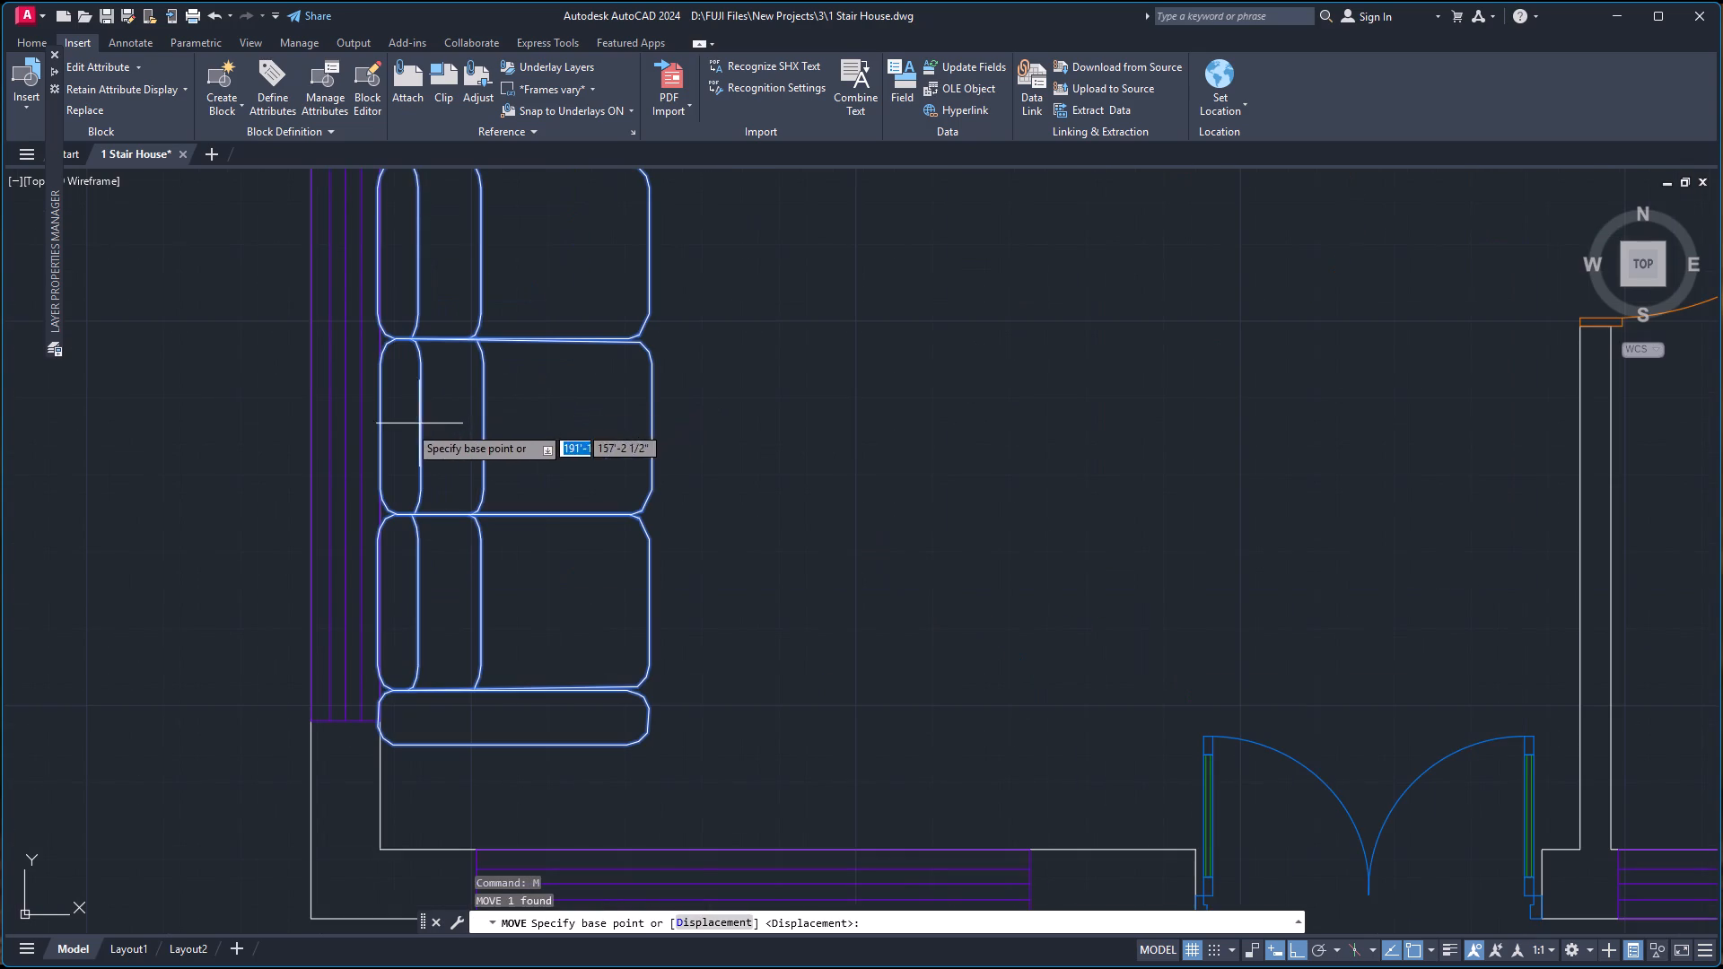
left_click(382, 448)
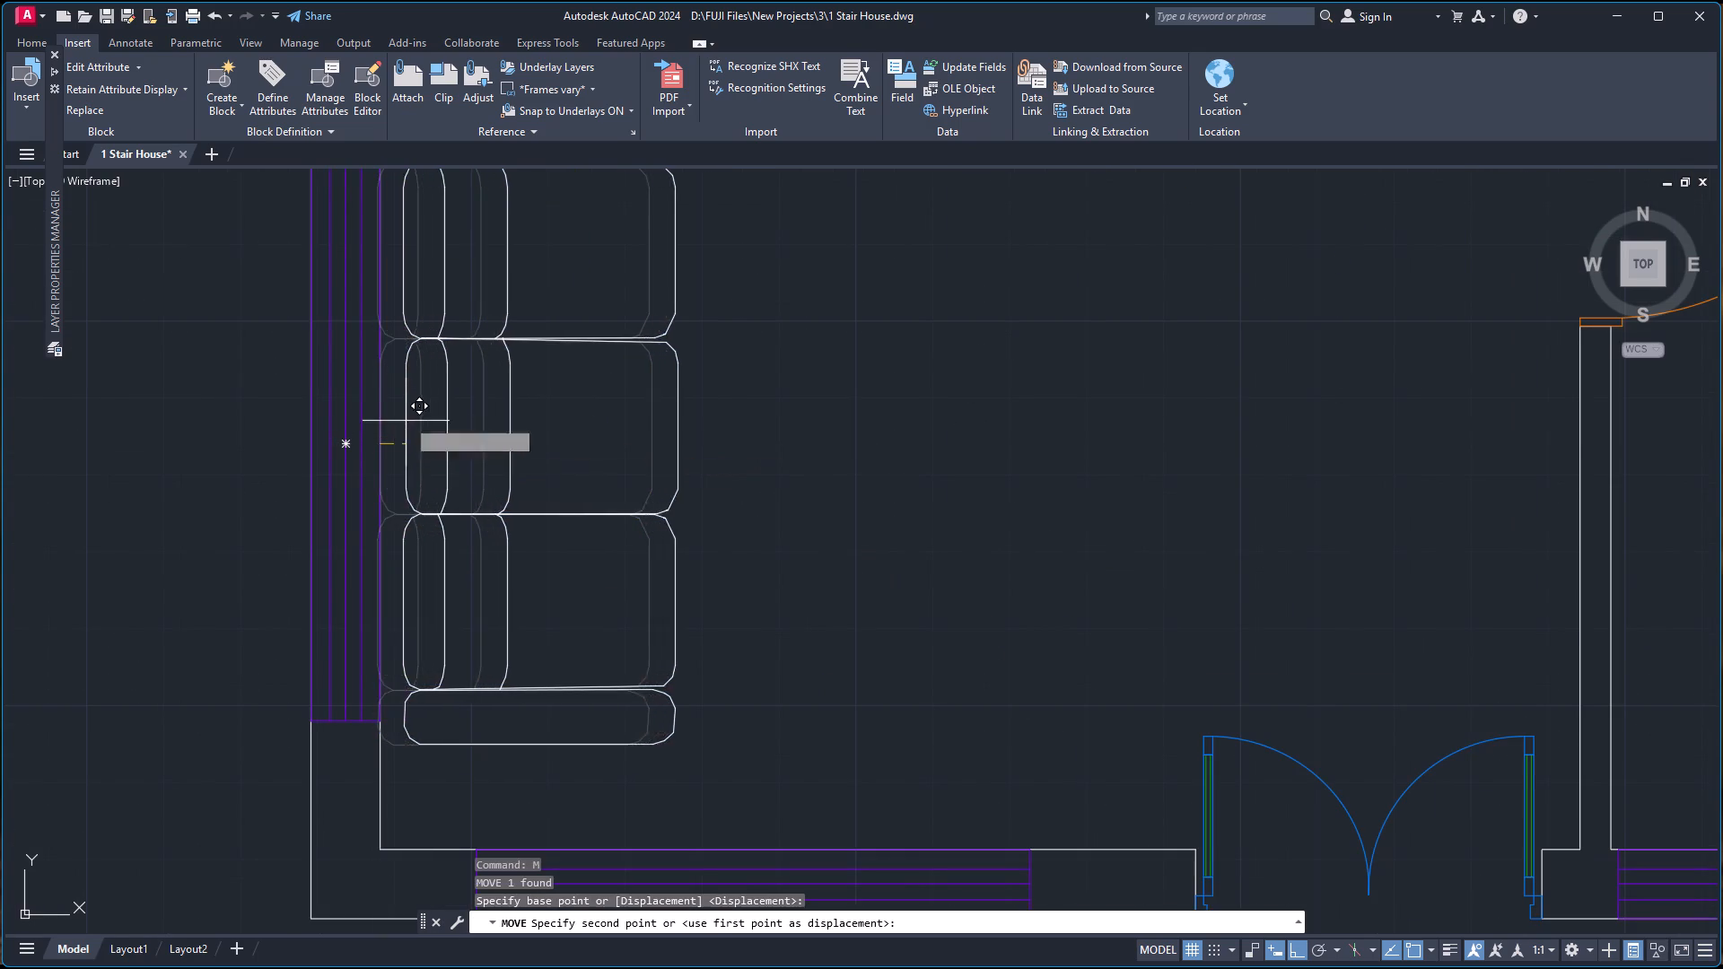
scroll(414, 394, "up", 1)
scroll(431, 310, "down", 3)
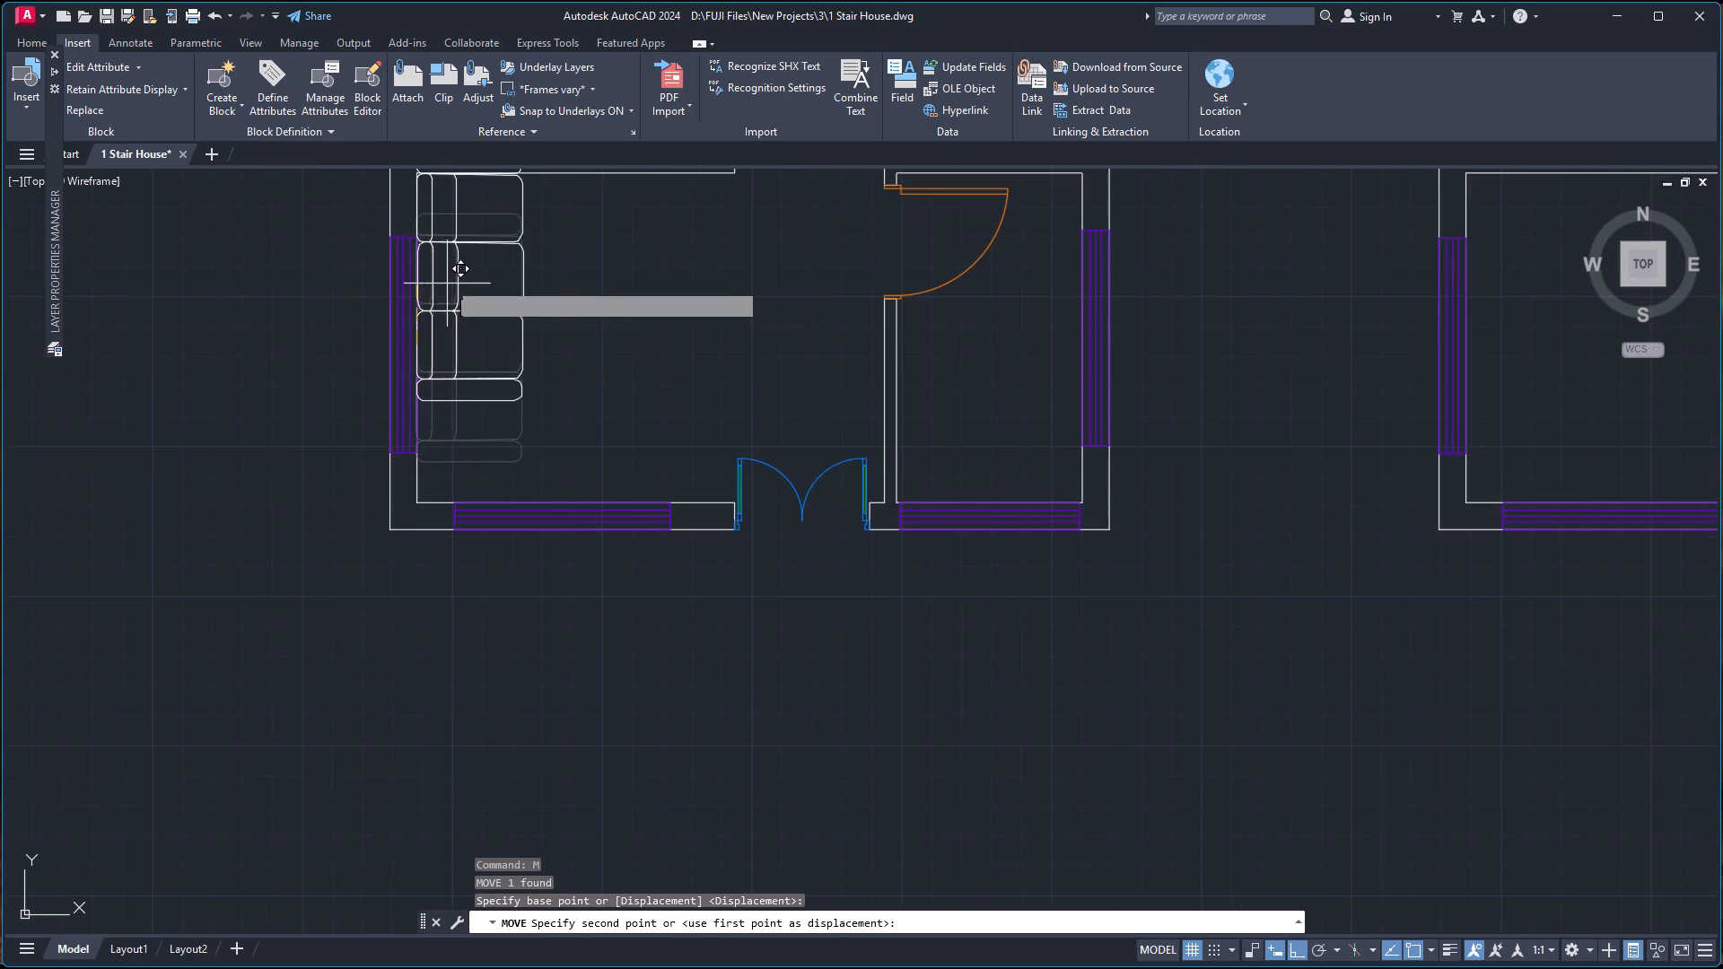
scroll(450, 283, "down", 3)
scroll(449, 284, "up", 1)
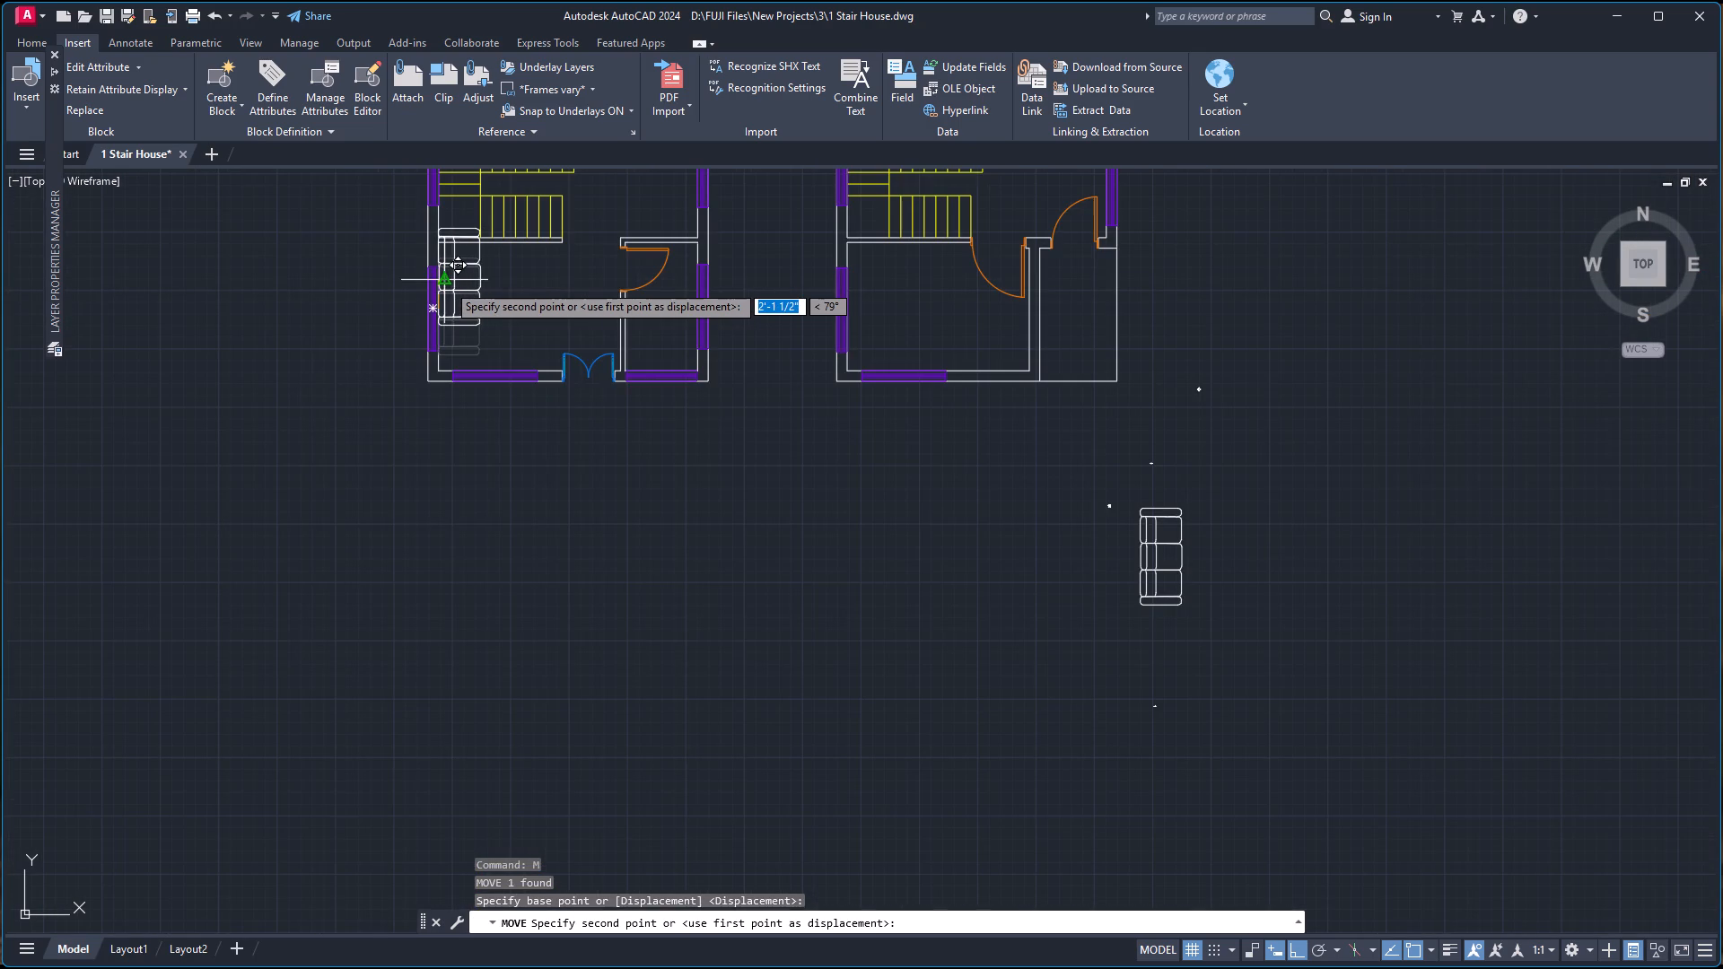
key("F8")
scroll(435, 298, "up", 3)
scroll(435, 298, "down", 3)
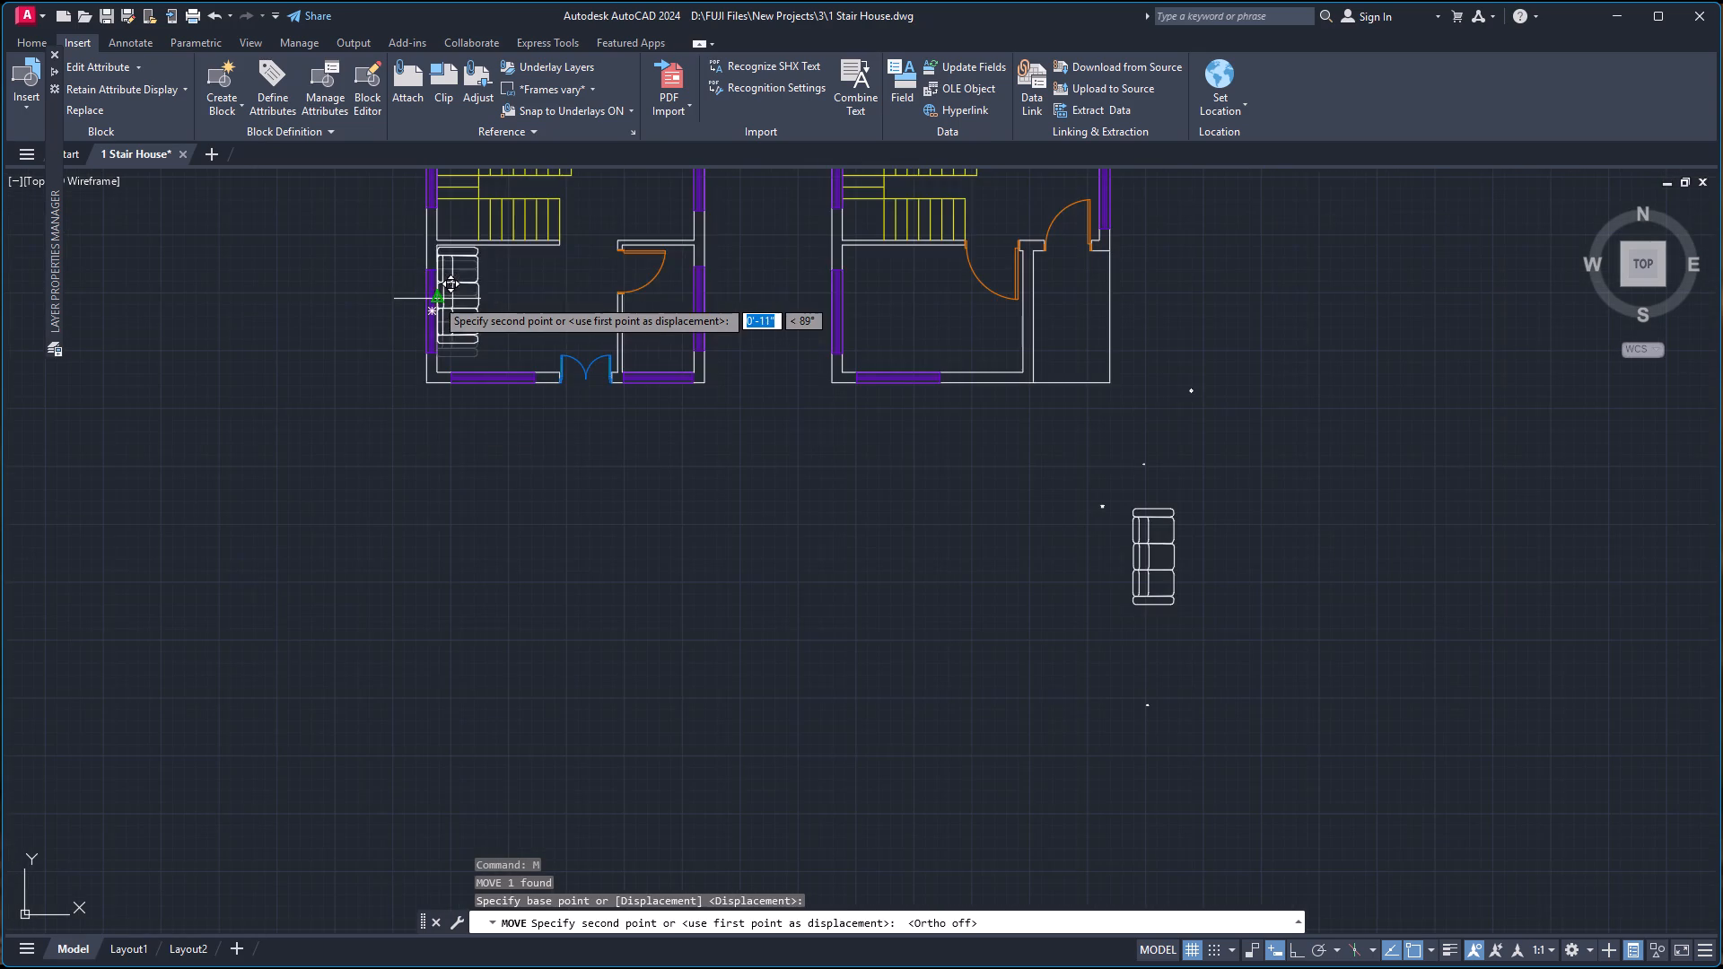
scroll(448, 223, "up", 3)
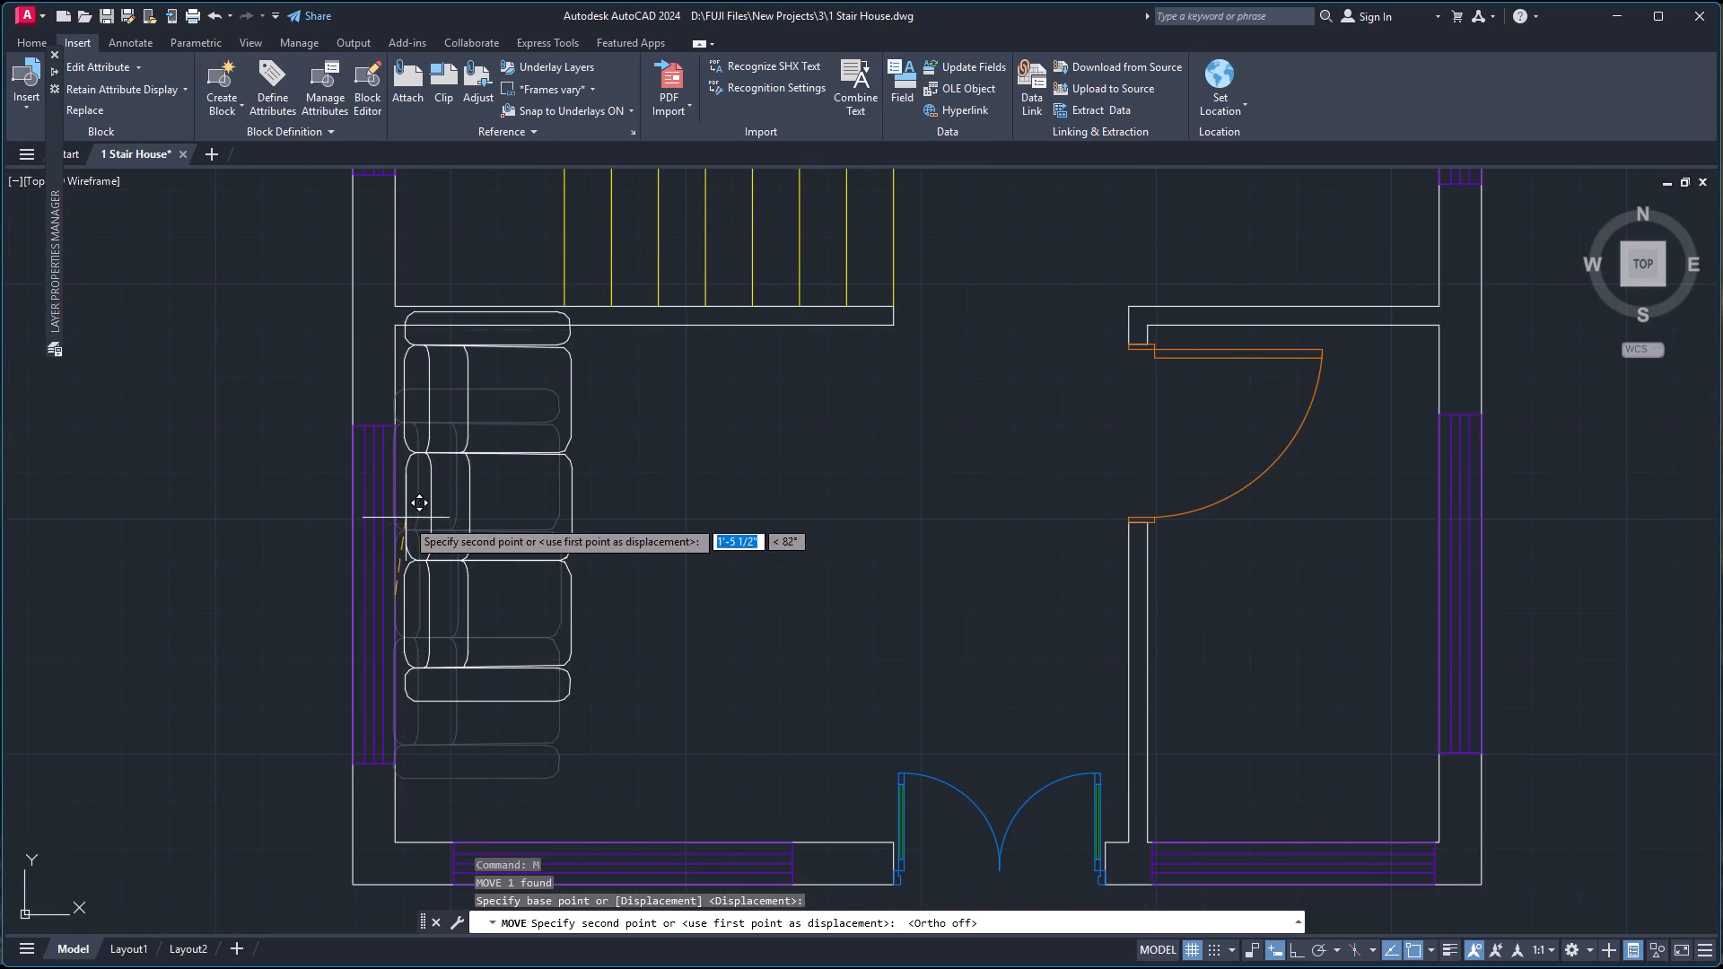
scroll(405, 544, "up", 1)
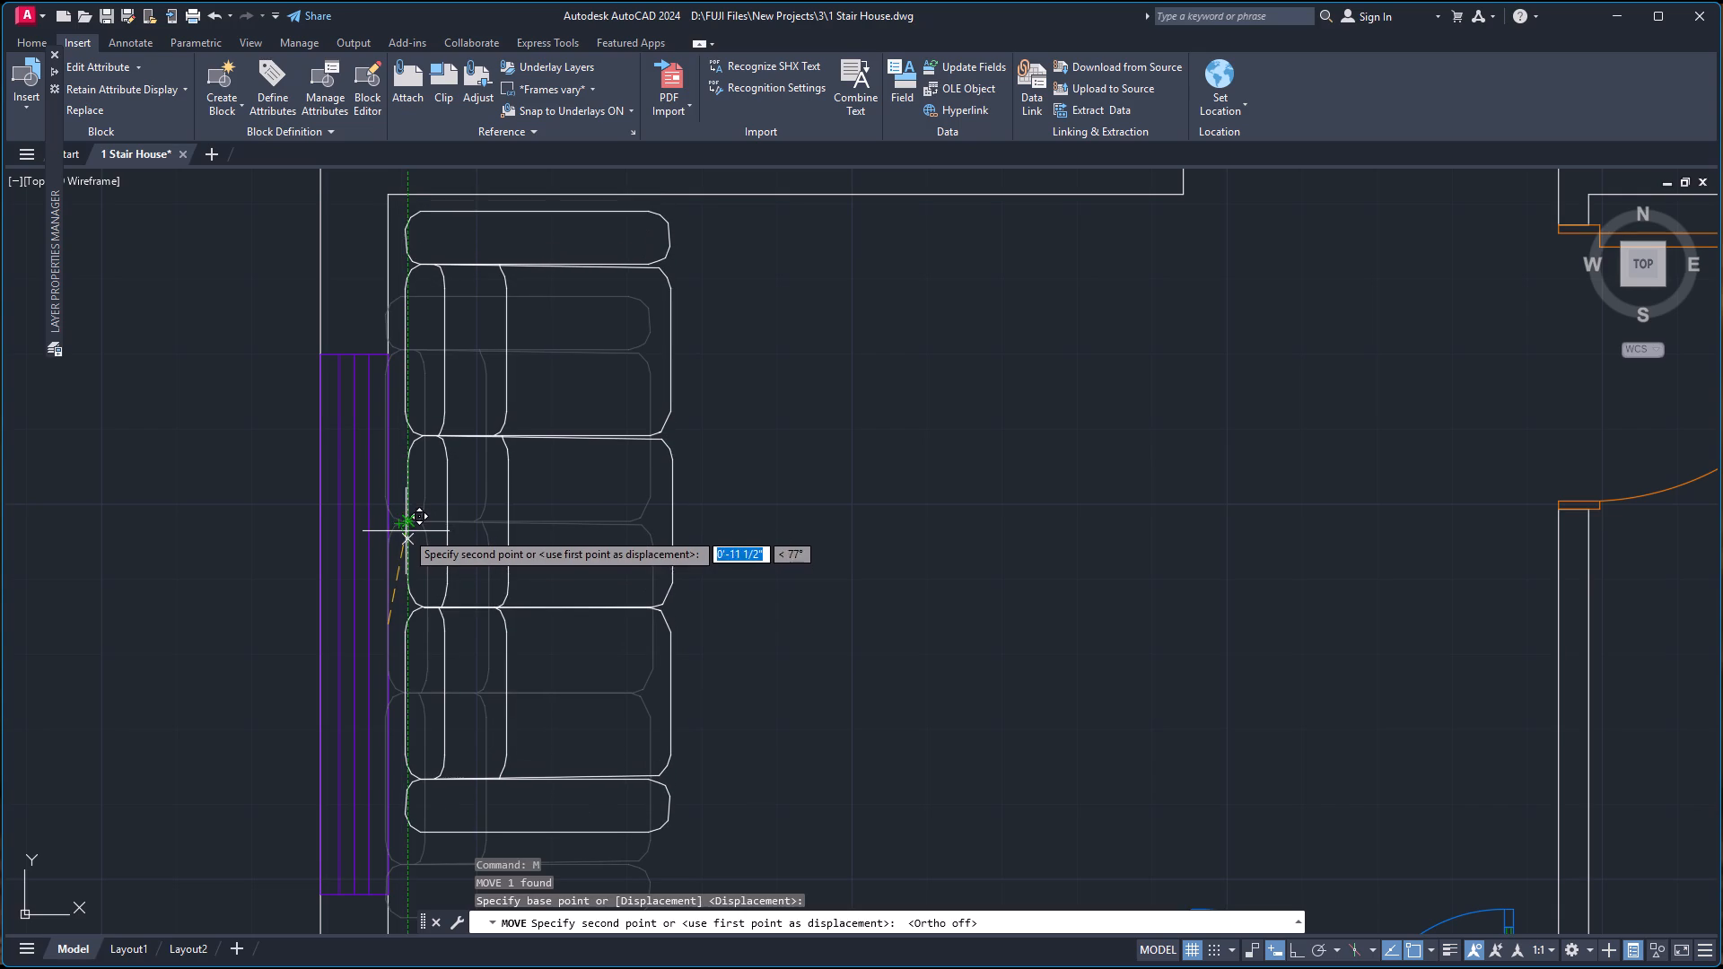
scroll(405, 534, "up", 1)
scroll(405, 534, "down", 1)
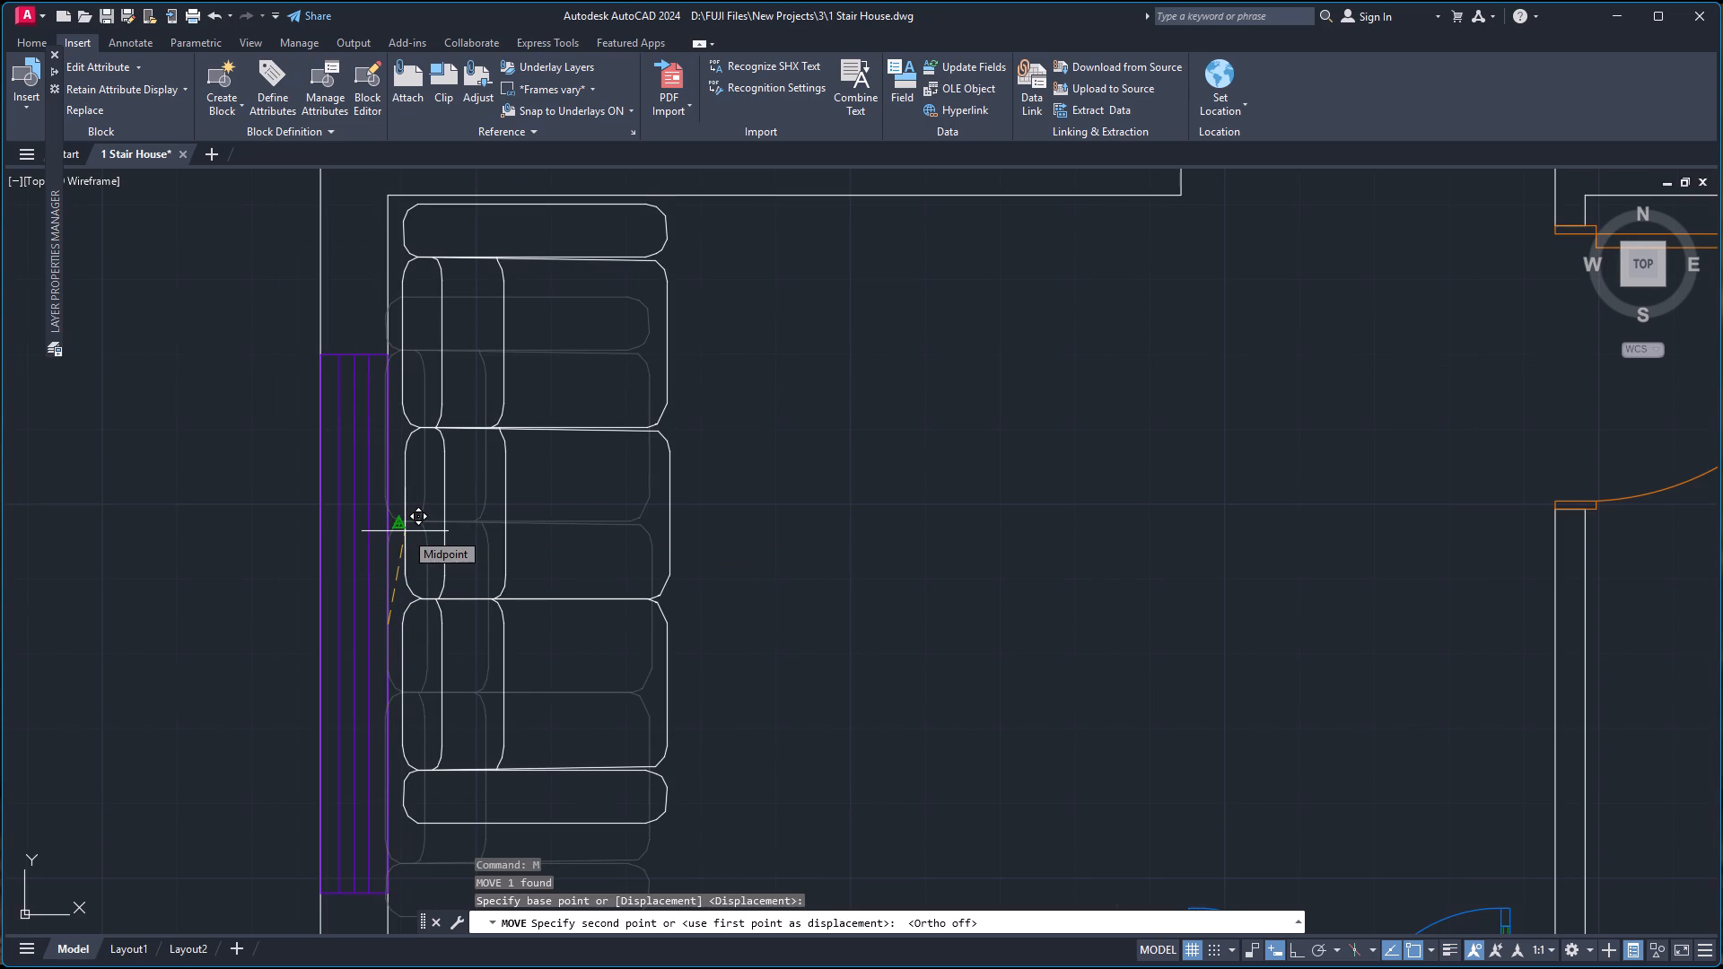
left_click(405, 531)
scroll(919, 471, "down", 3)
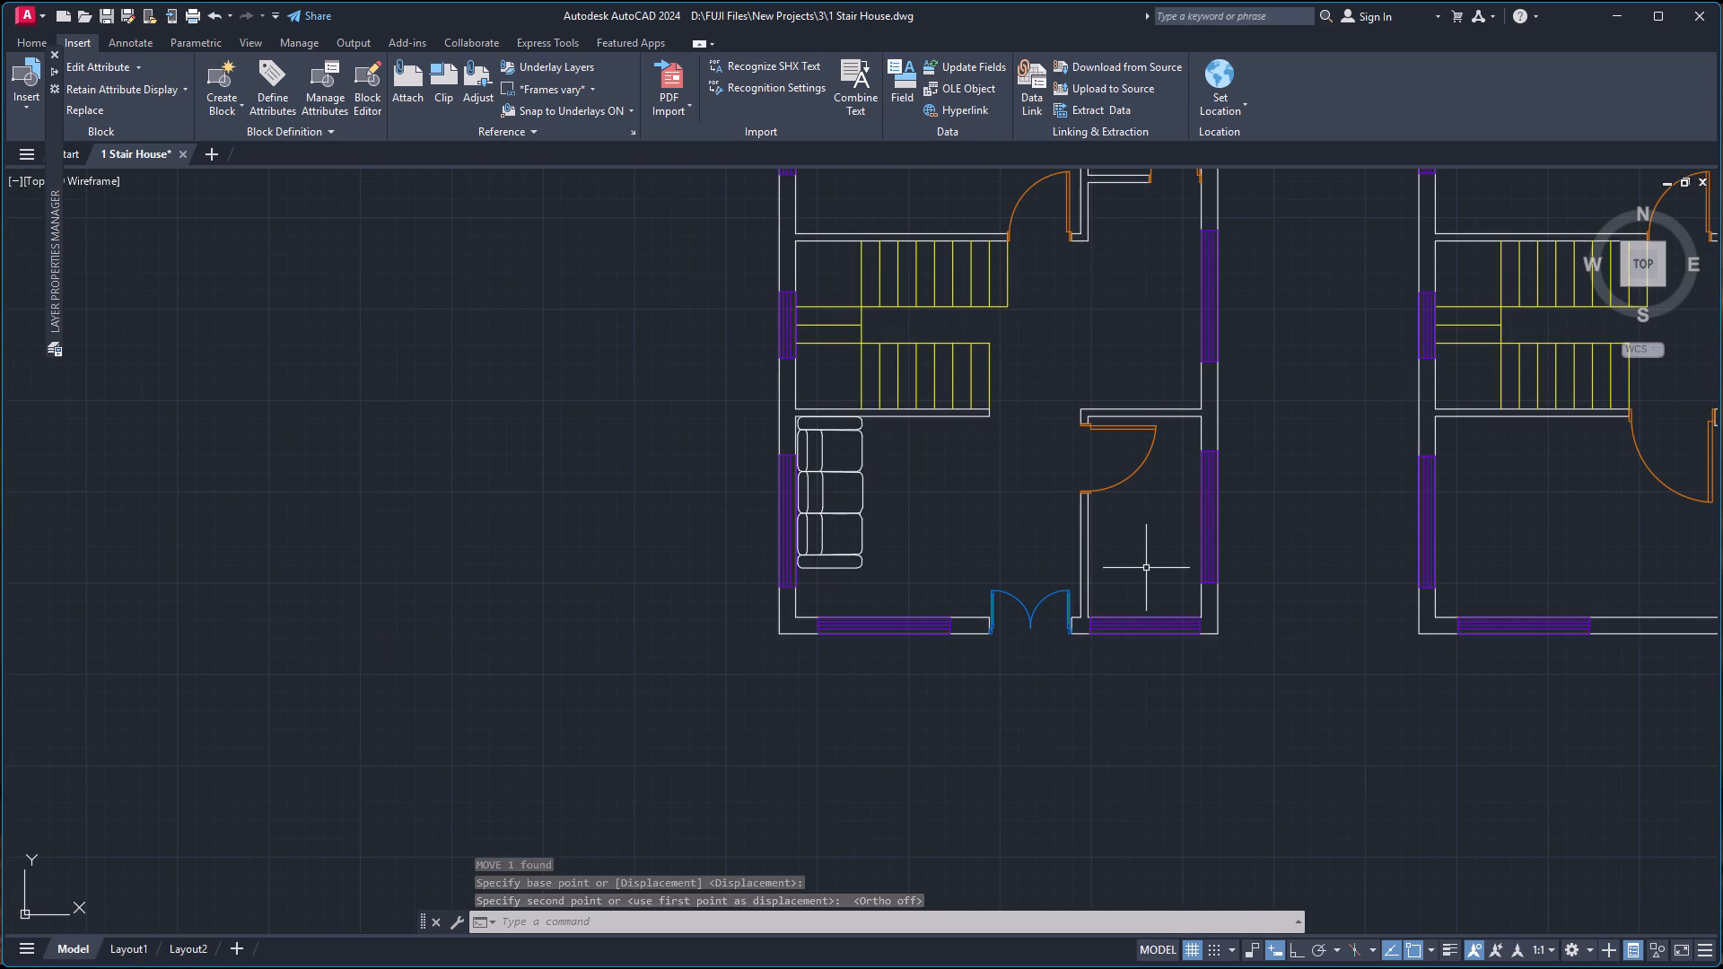
Delete the original sofa block lying outside the floor plans.
scroll(1175, 571, "down", 3)
scroll(1564, 677, "up", 1)
left_click(1427, 686)
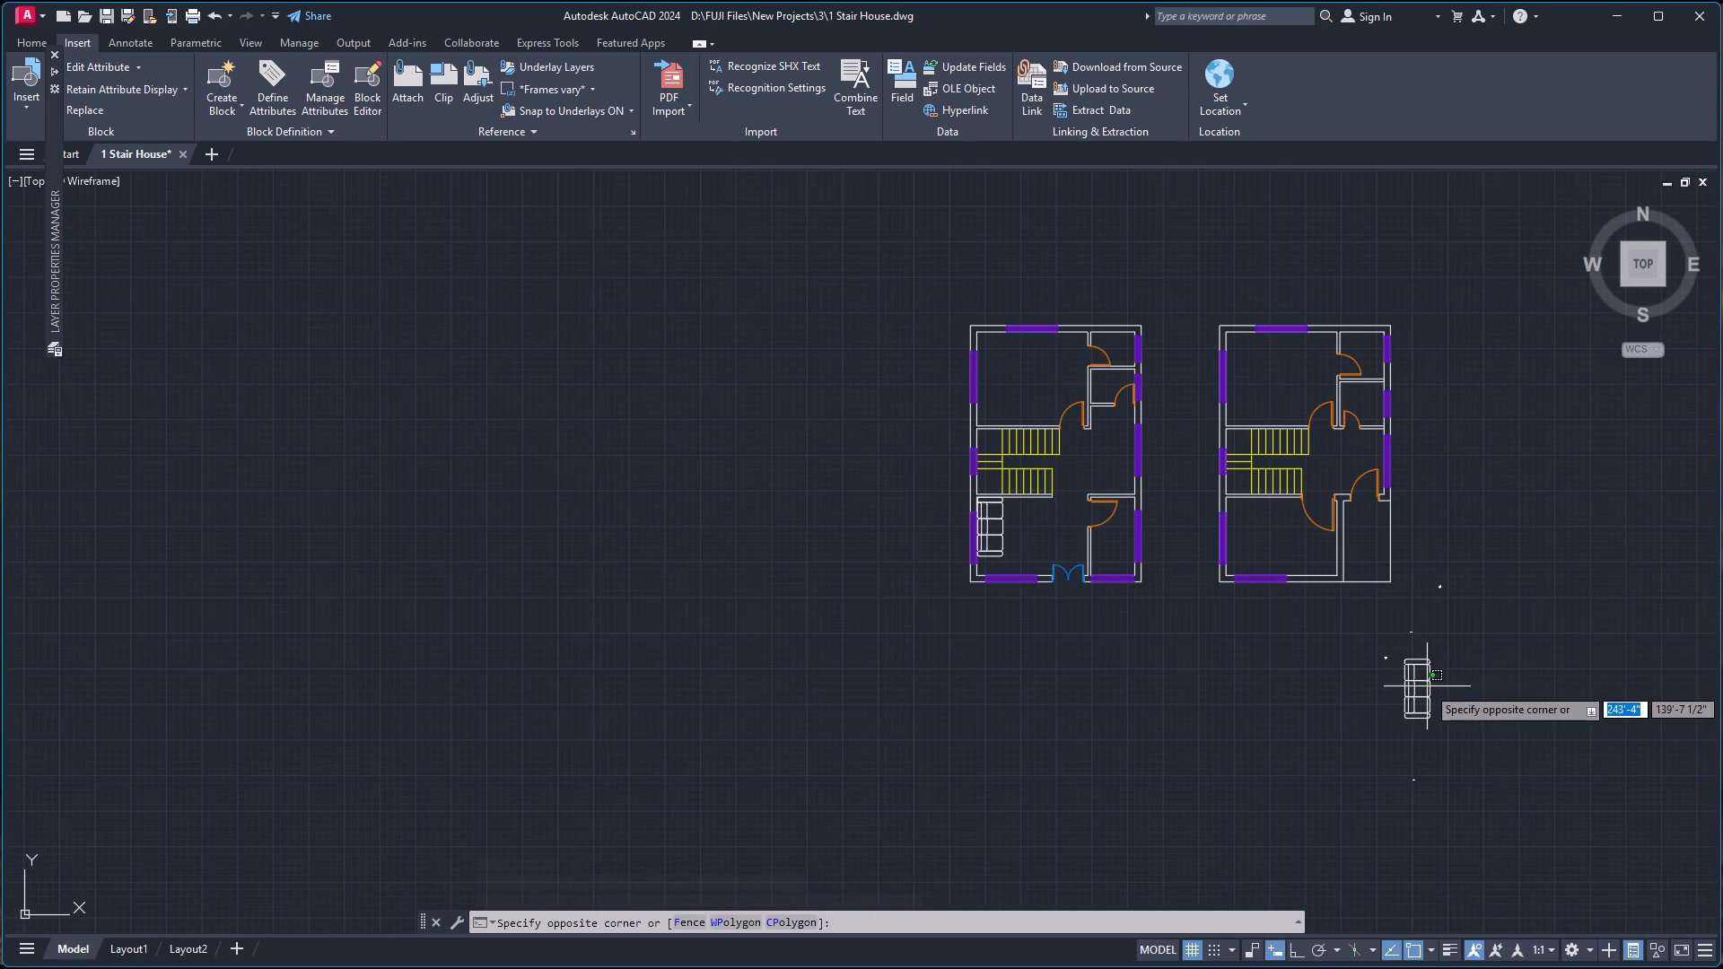
left_click(1363, 694)
key("Delete")
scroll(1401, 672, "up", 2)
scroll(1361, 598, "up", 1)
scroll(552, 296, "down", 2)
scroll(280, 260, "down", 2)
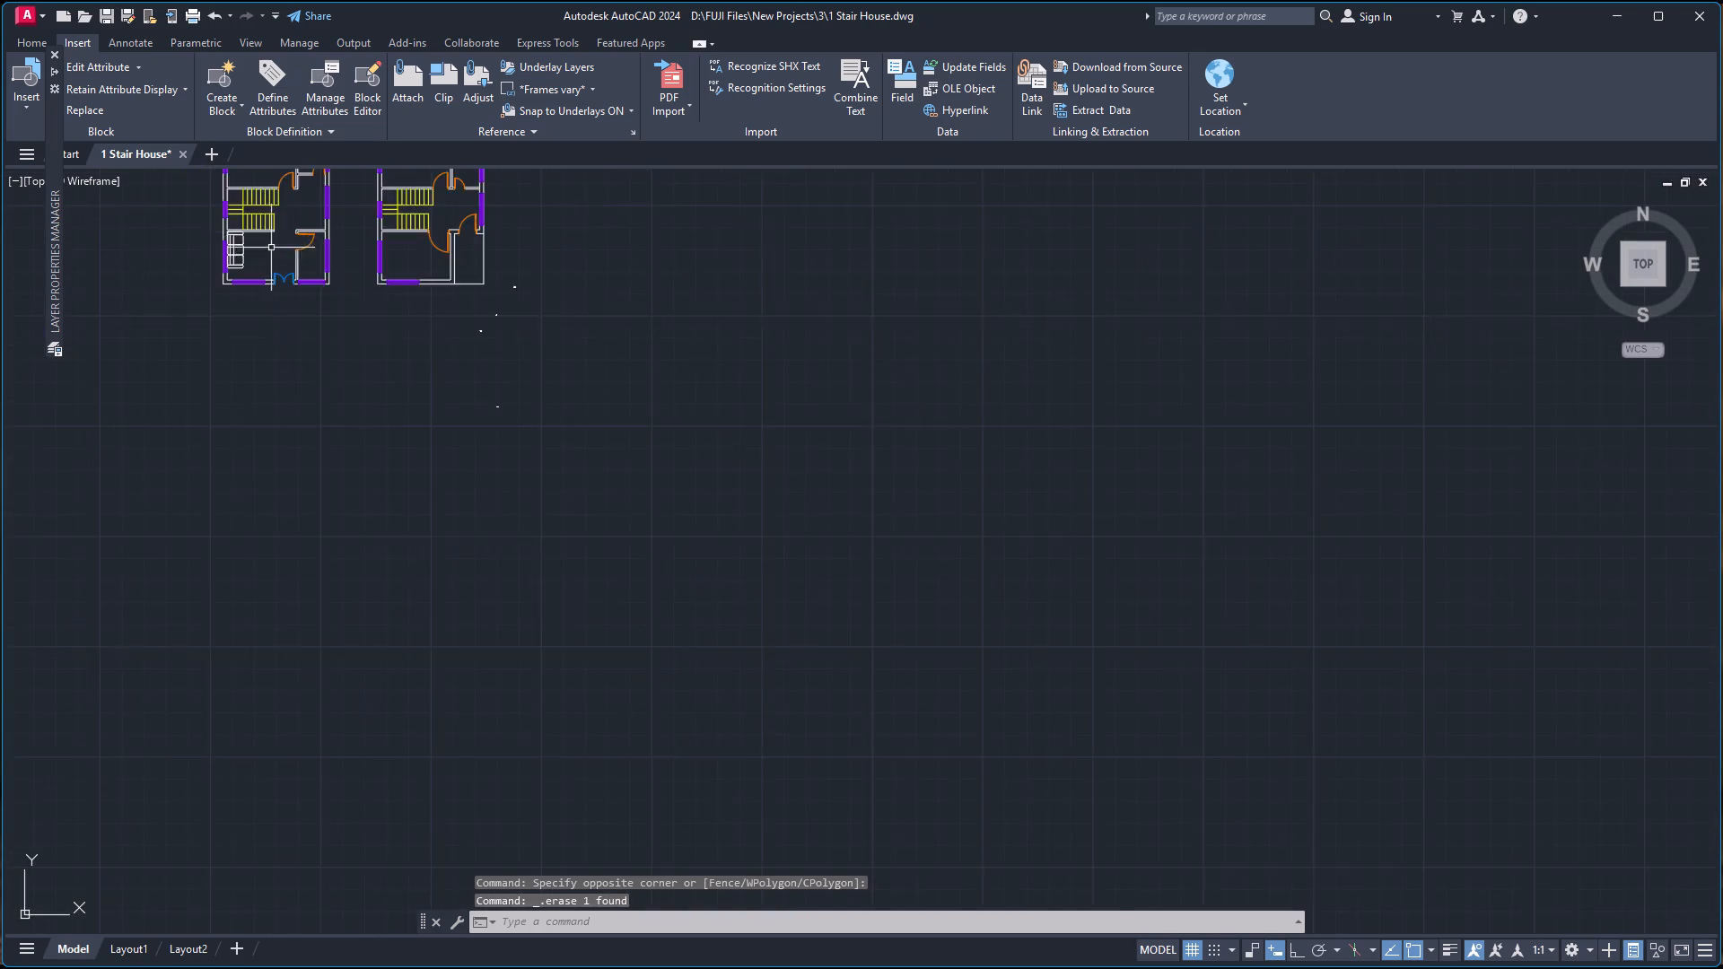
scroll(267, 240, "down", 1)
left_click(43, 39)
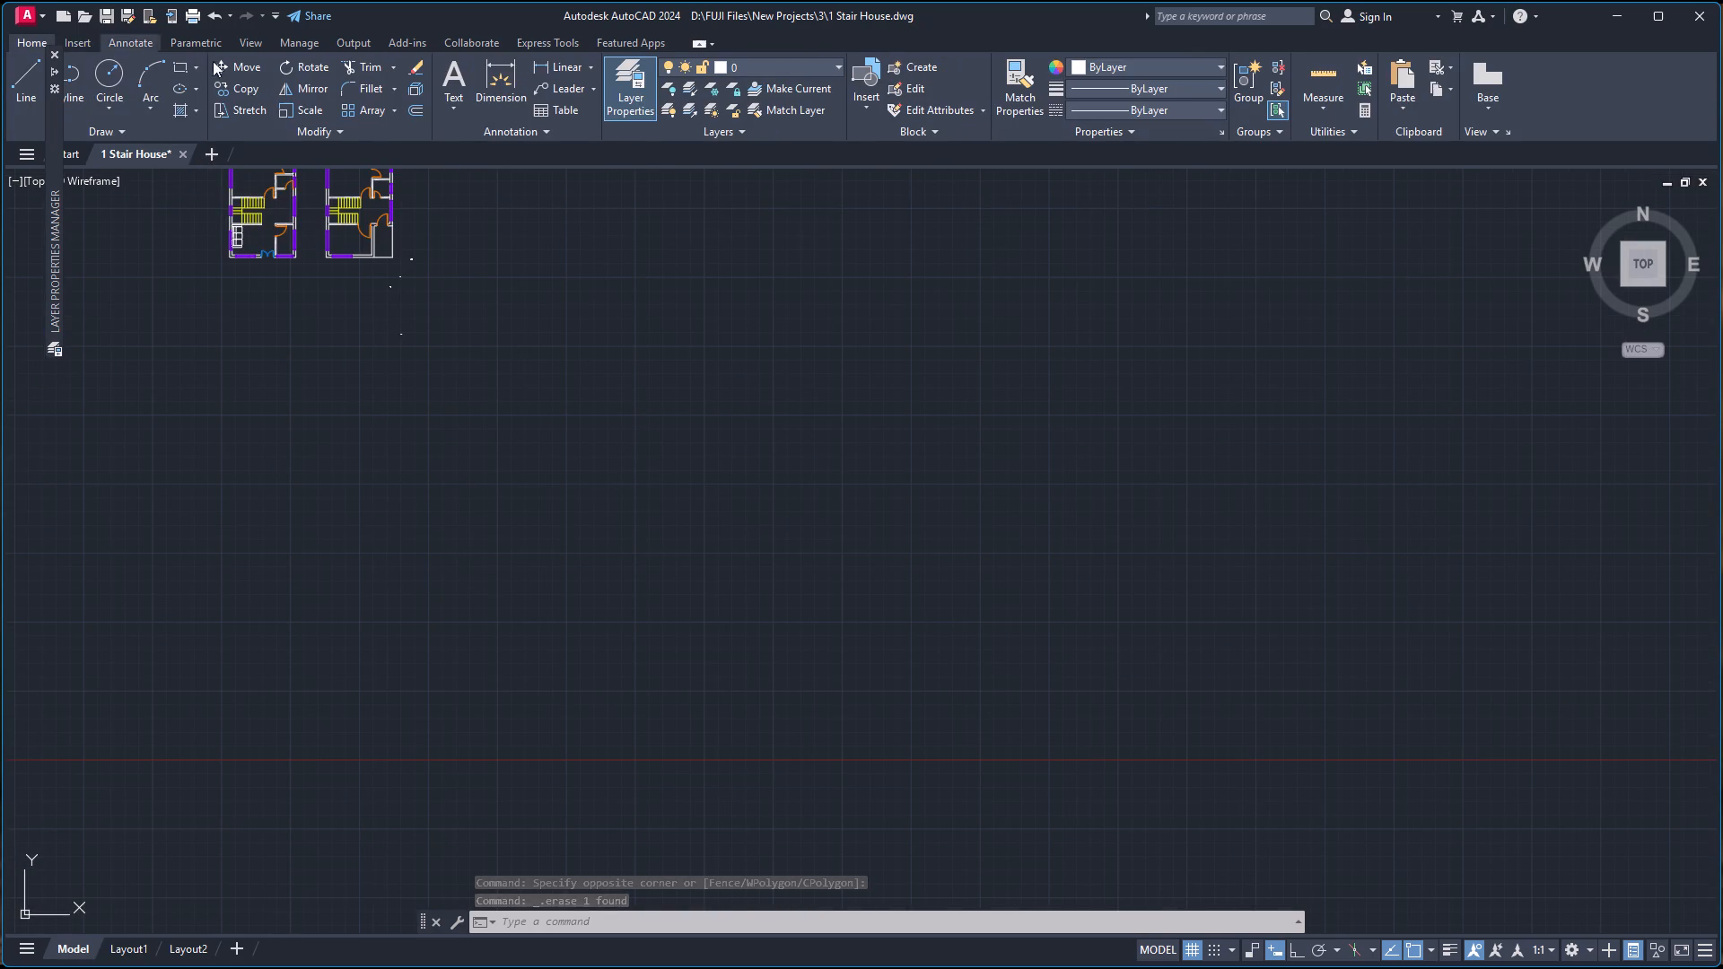
Cut the tiny armchair block lying outside the floor plans and paste it into the west plan's southwest room, east of the sofa.
scroll(358, 241, "up", 2)
scroll(417, 370, "up", 2)
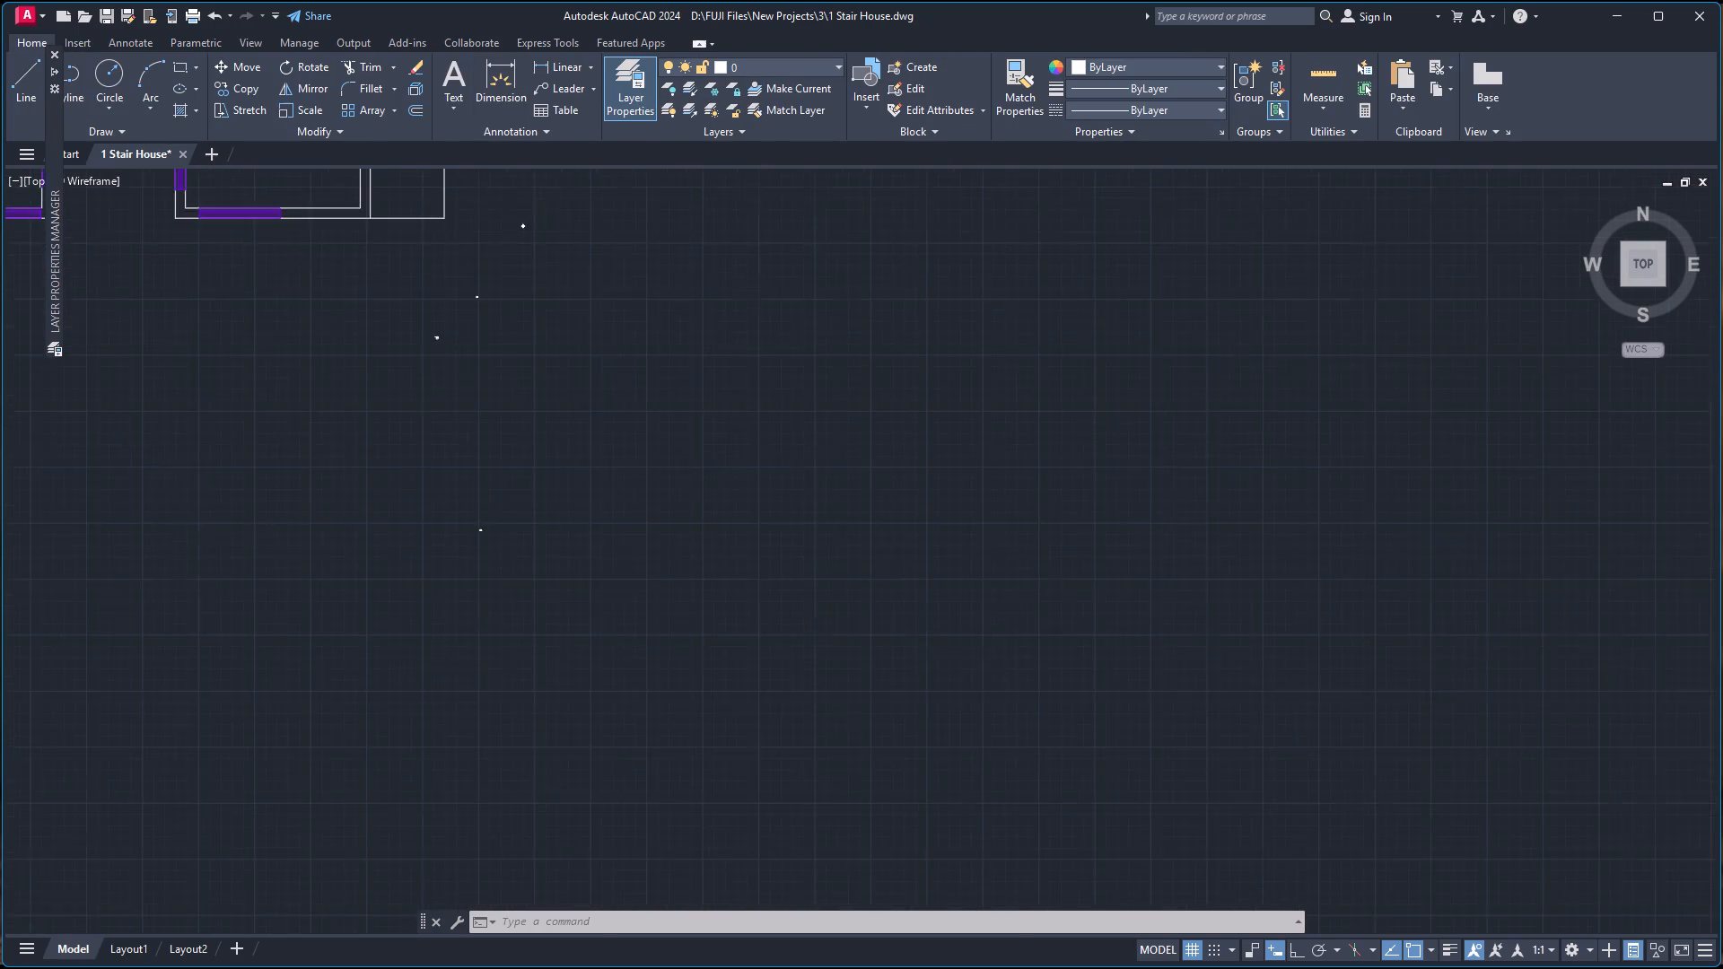
scroll(459, 598, "up", 1)
scroll(534, 606, "up", 6)
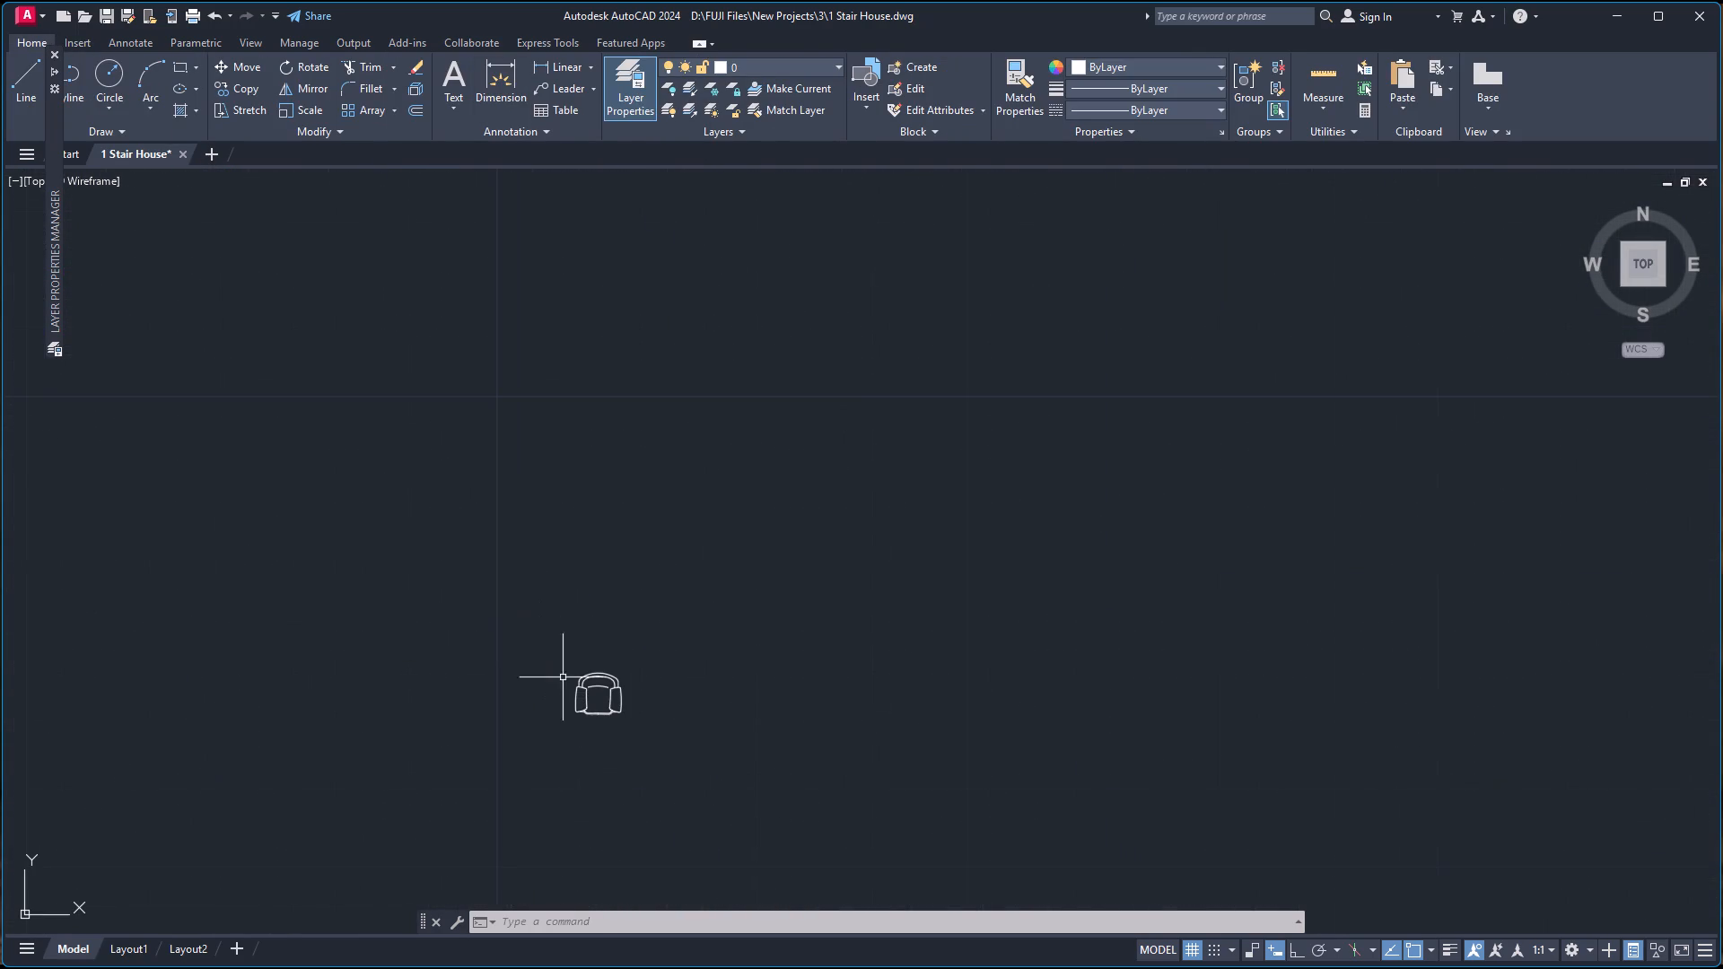
left_click(562, 625)
left_click(660, 777)
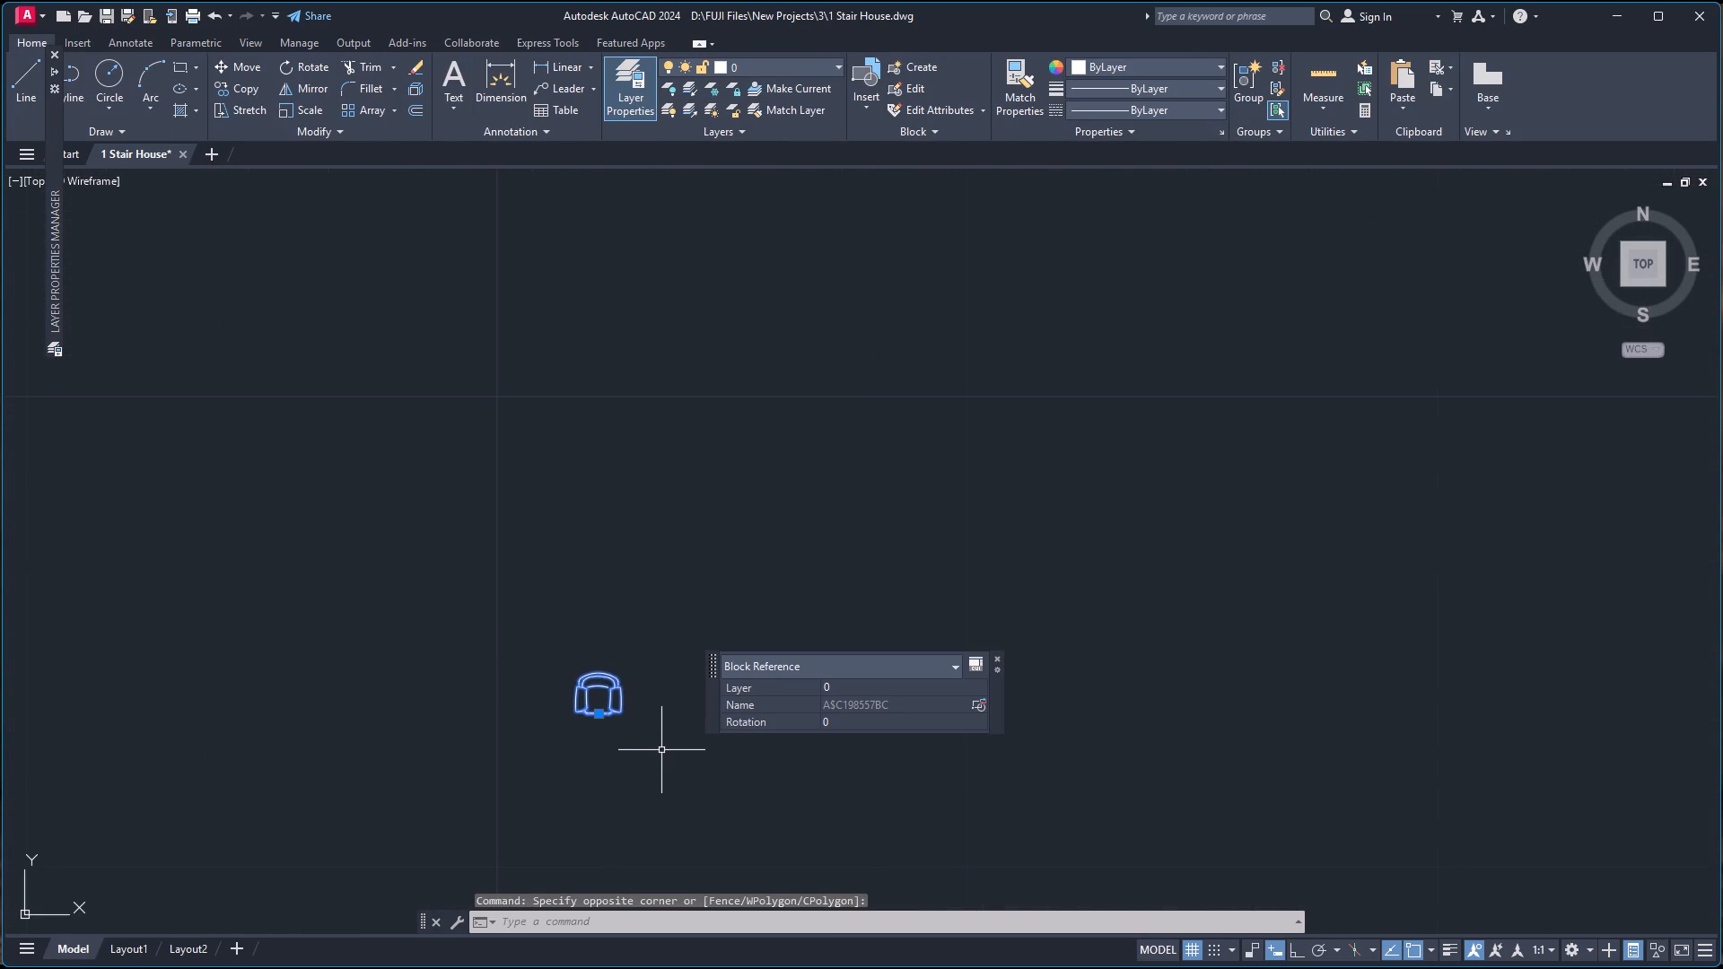
key("ctrl+x")
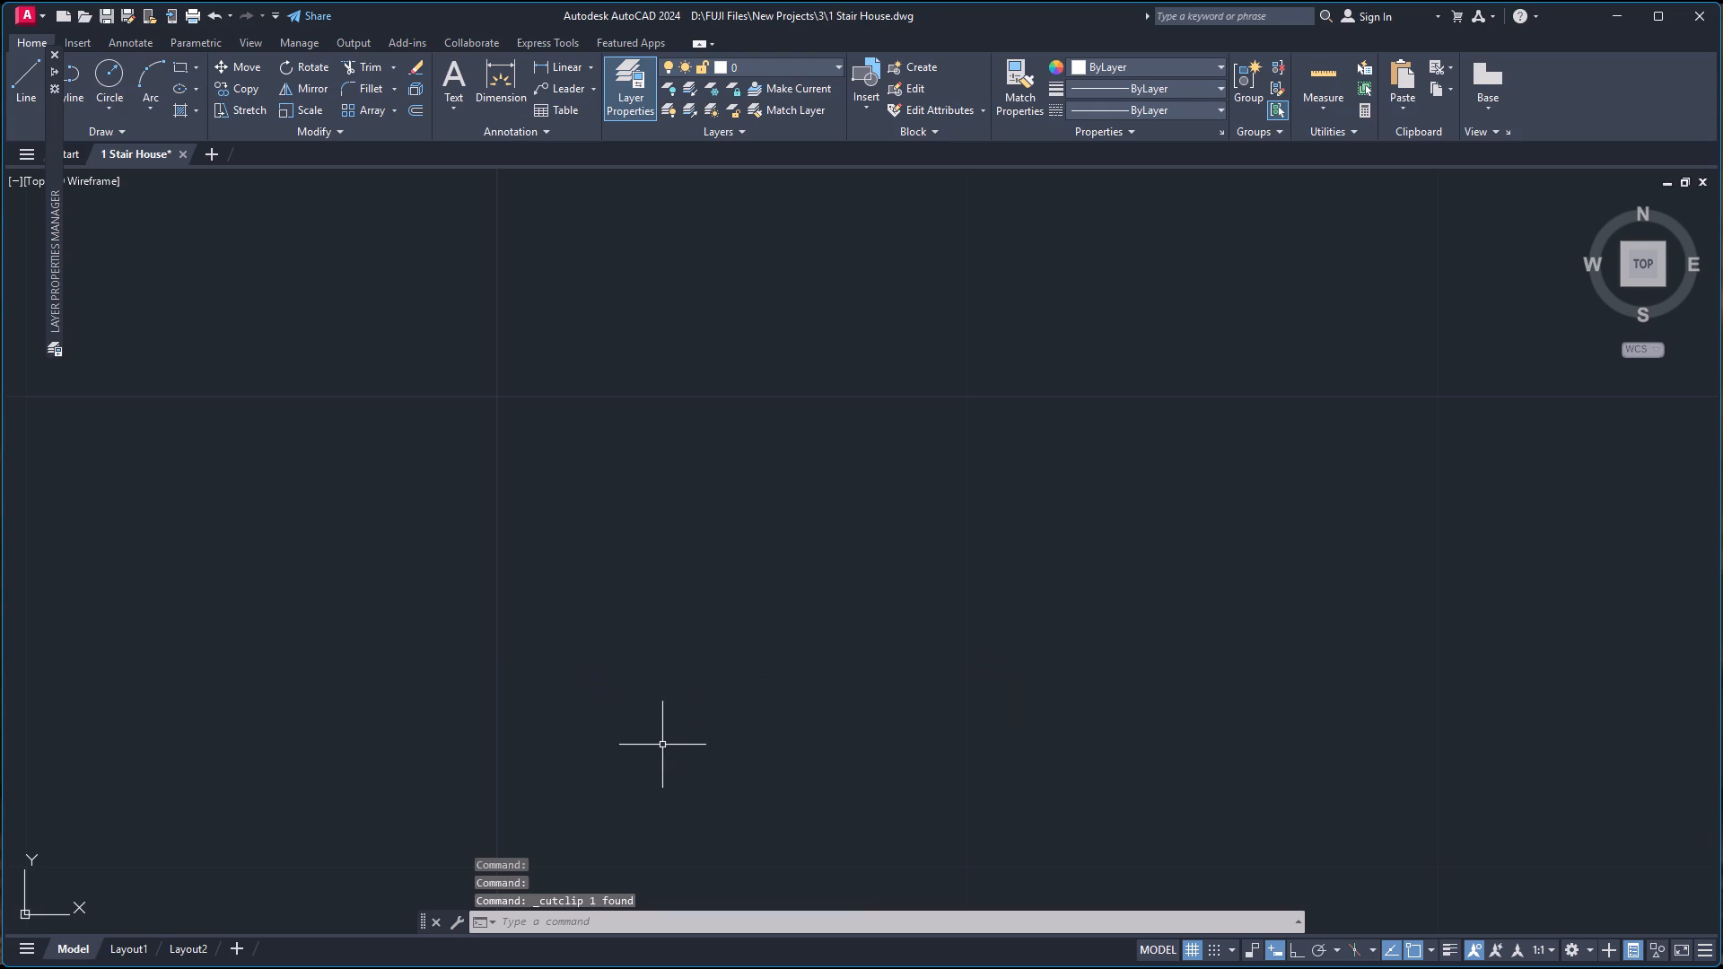
key("ctrl+v")
scroll(336, 387, "down", 8)
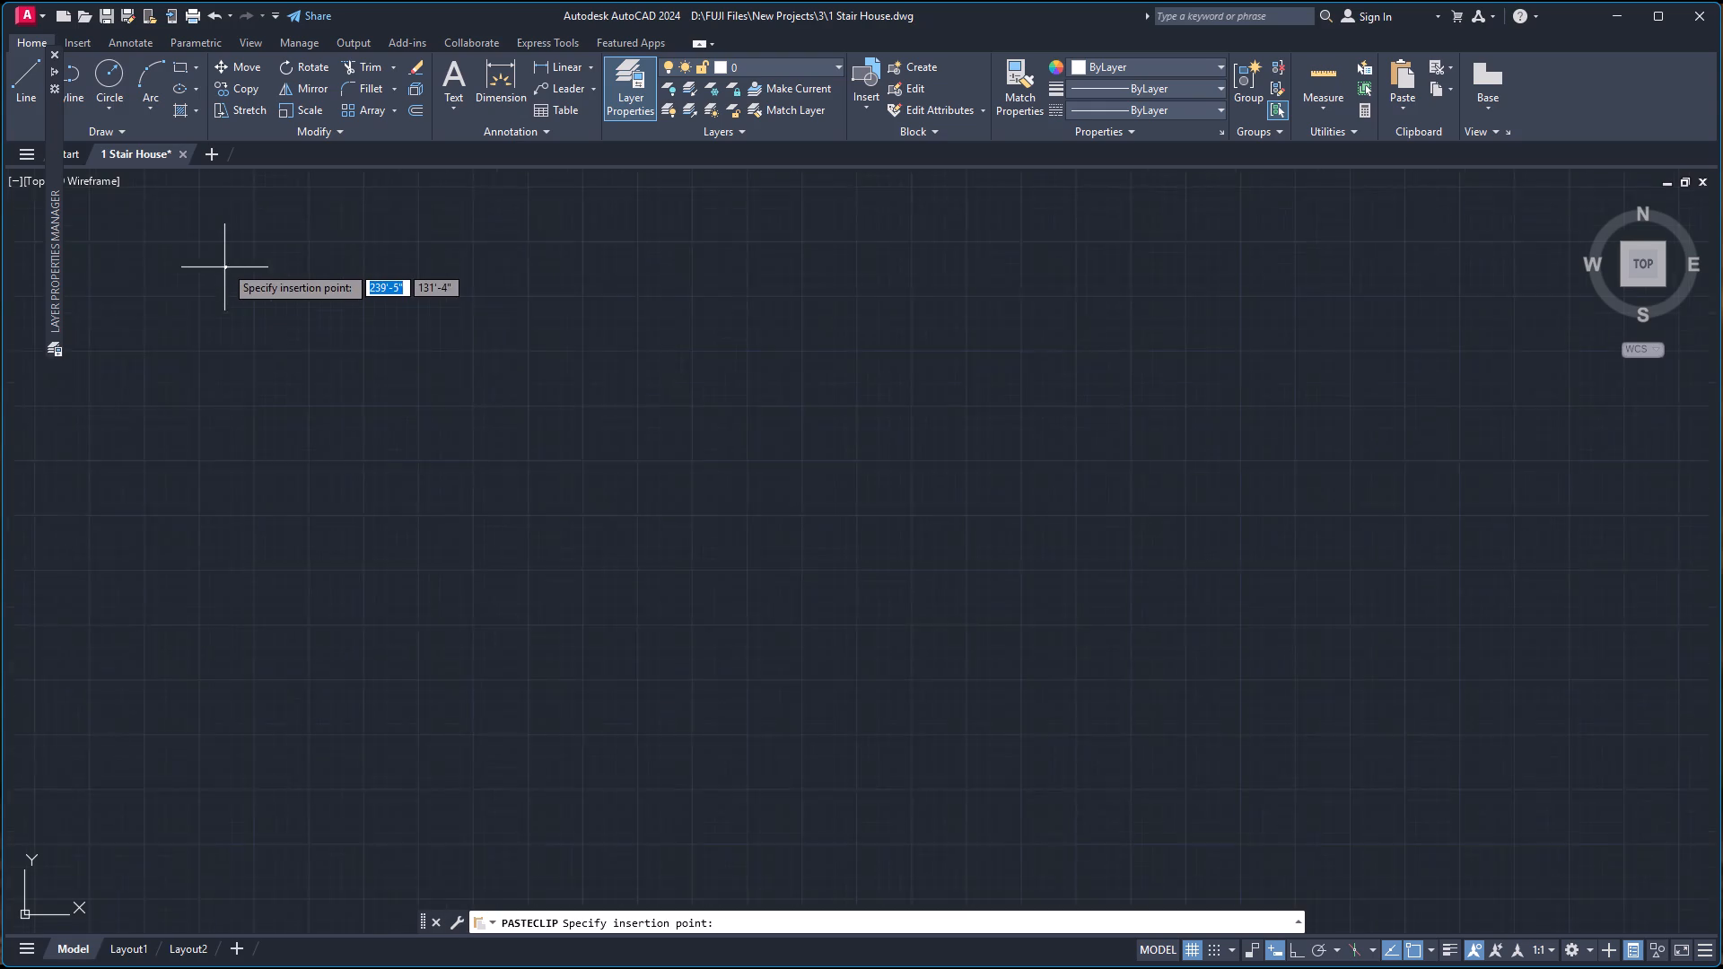
scroll(224, 263, "down", 4)
scroll(176, 225, "up", 2)
scroll(82, 188, "down", 3)
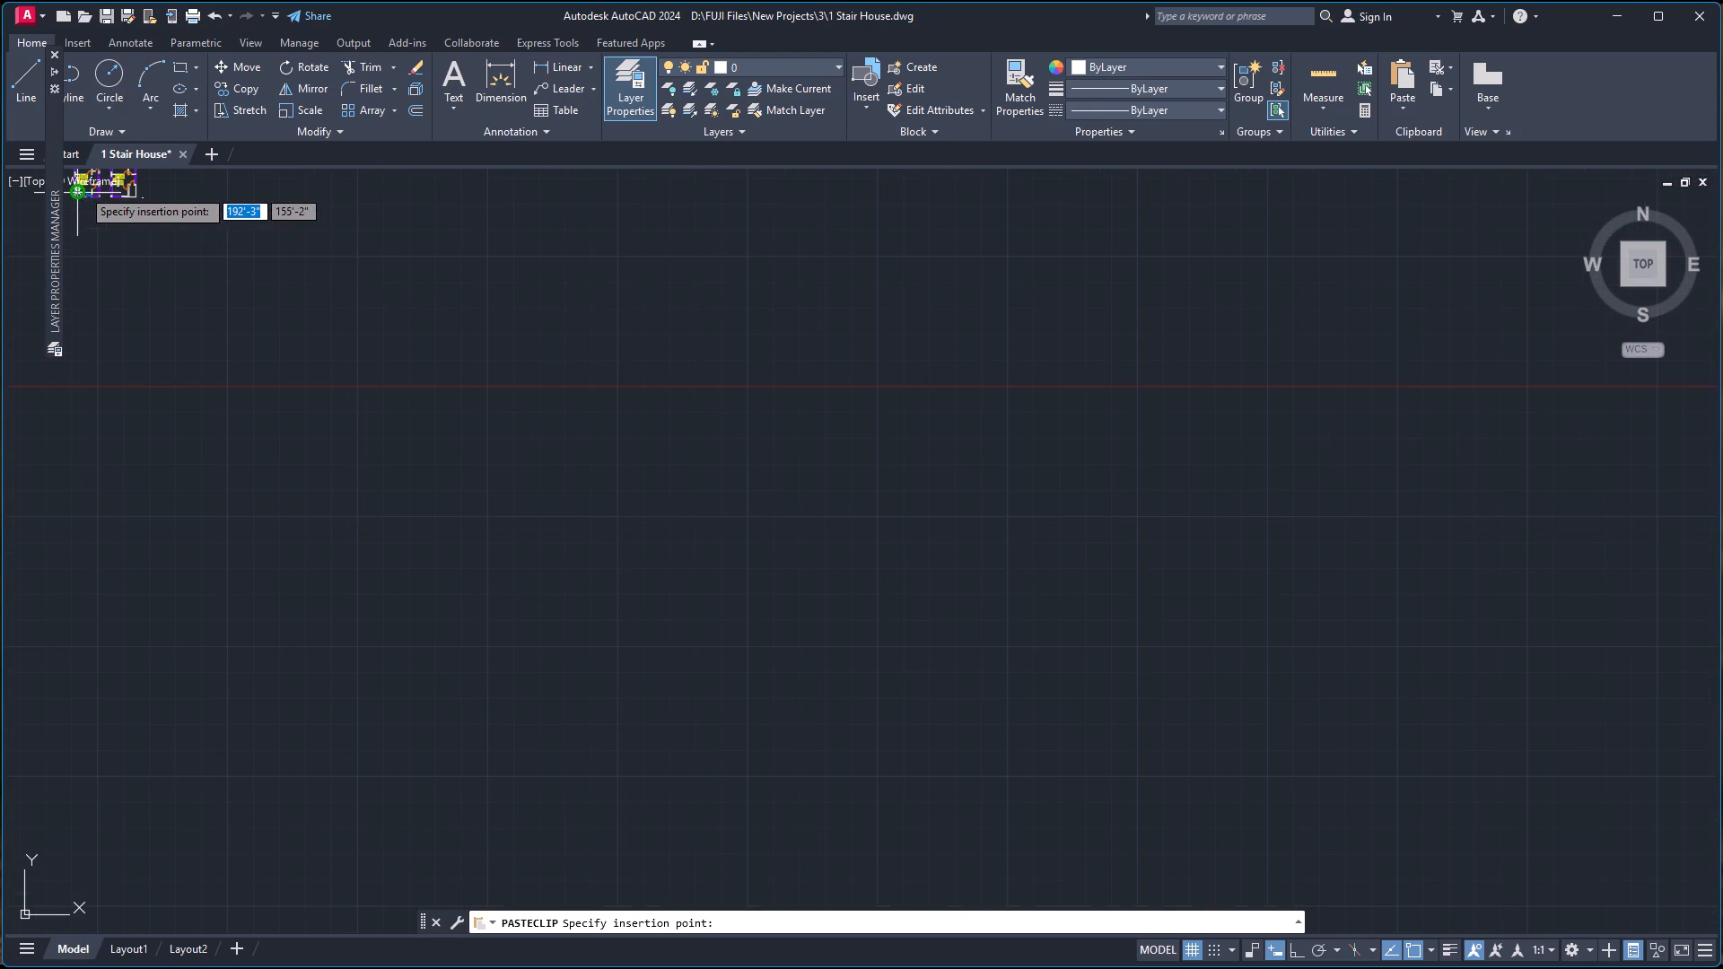
scroll(214, 290, "down", 3)
scroll(193, 241, "up", 3)
scroll(124, 365, "up", 3)
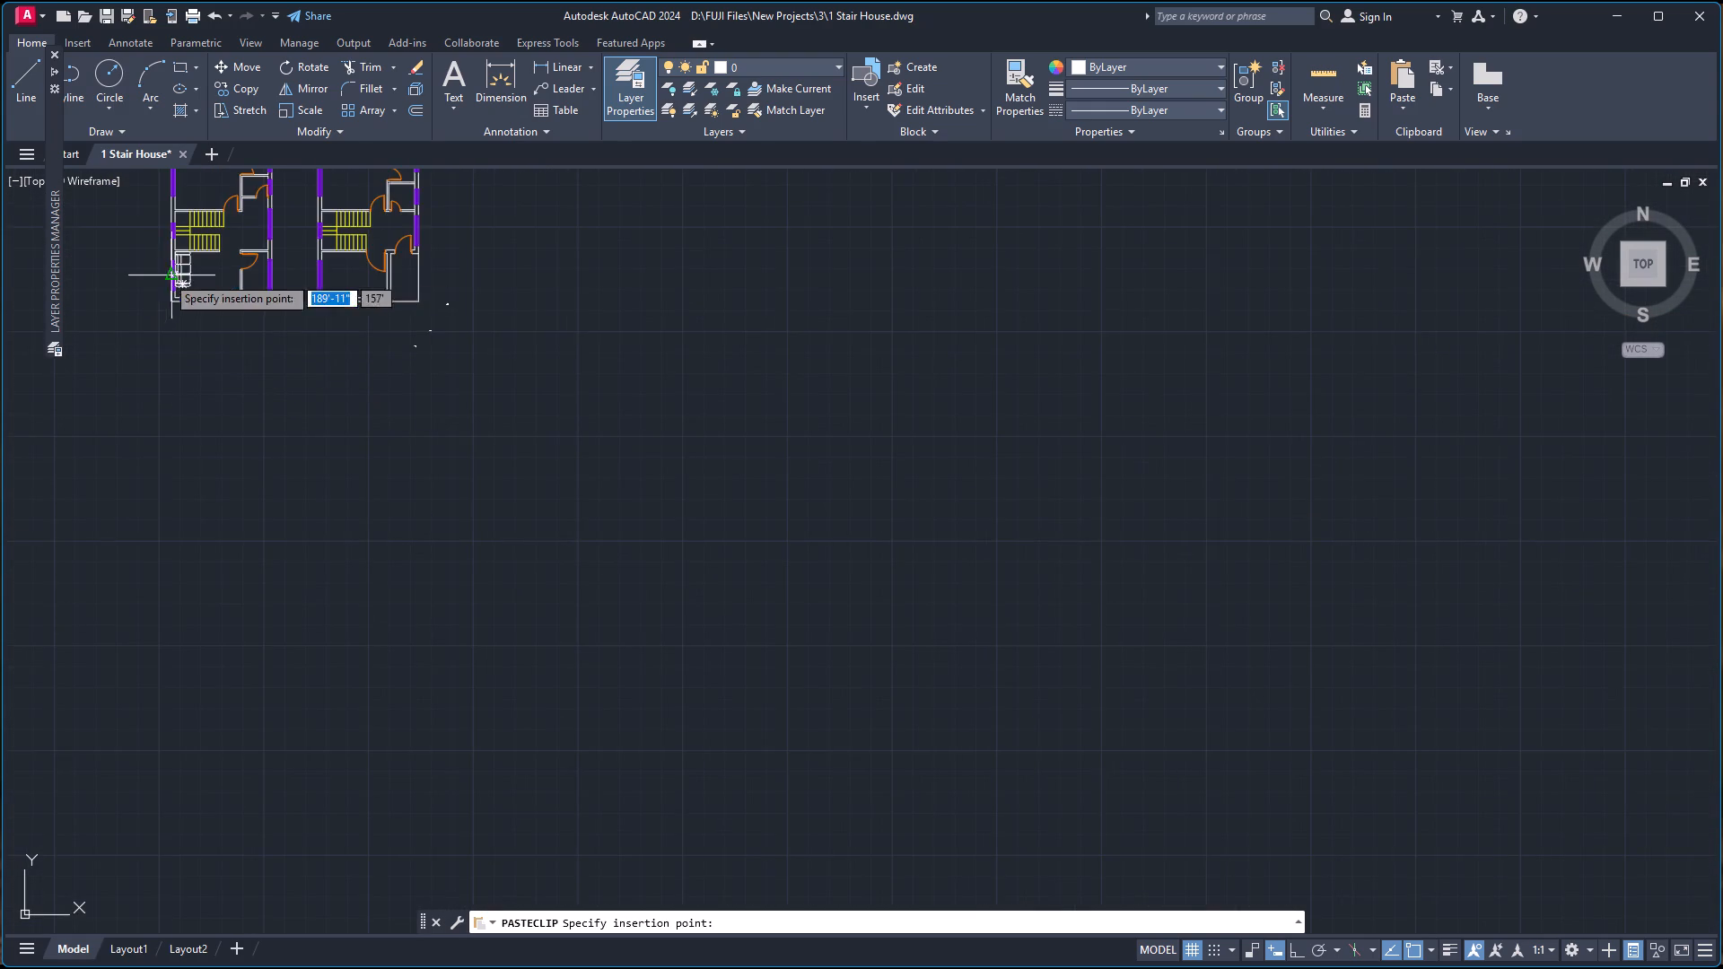
scroll(185, 255, "up", 5)
left_click(303, 388)
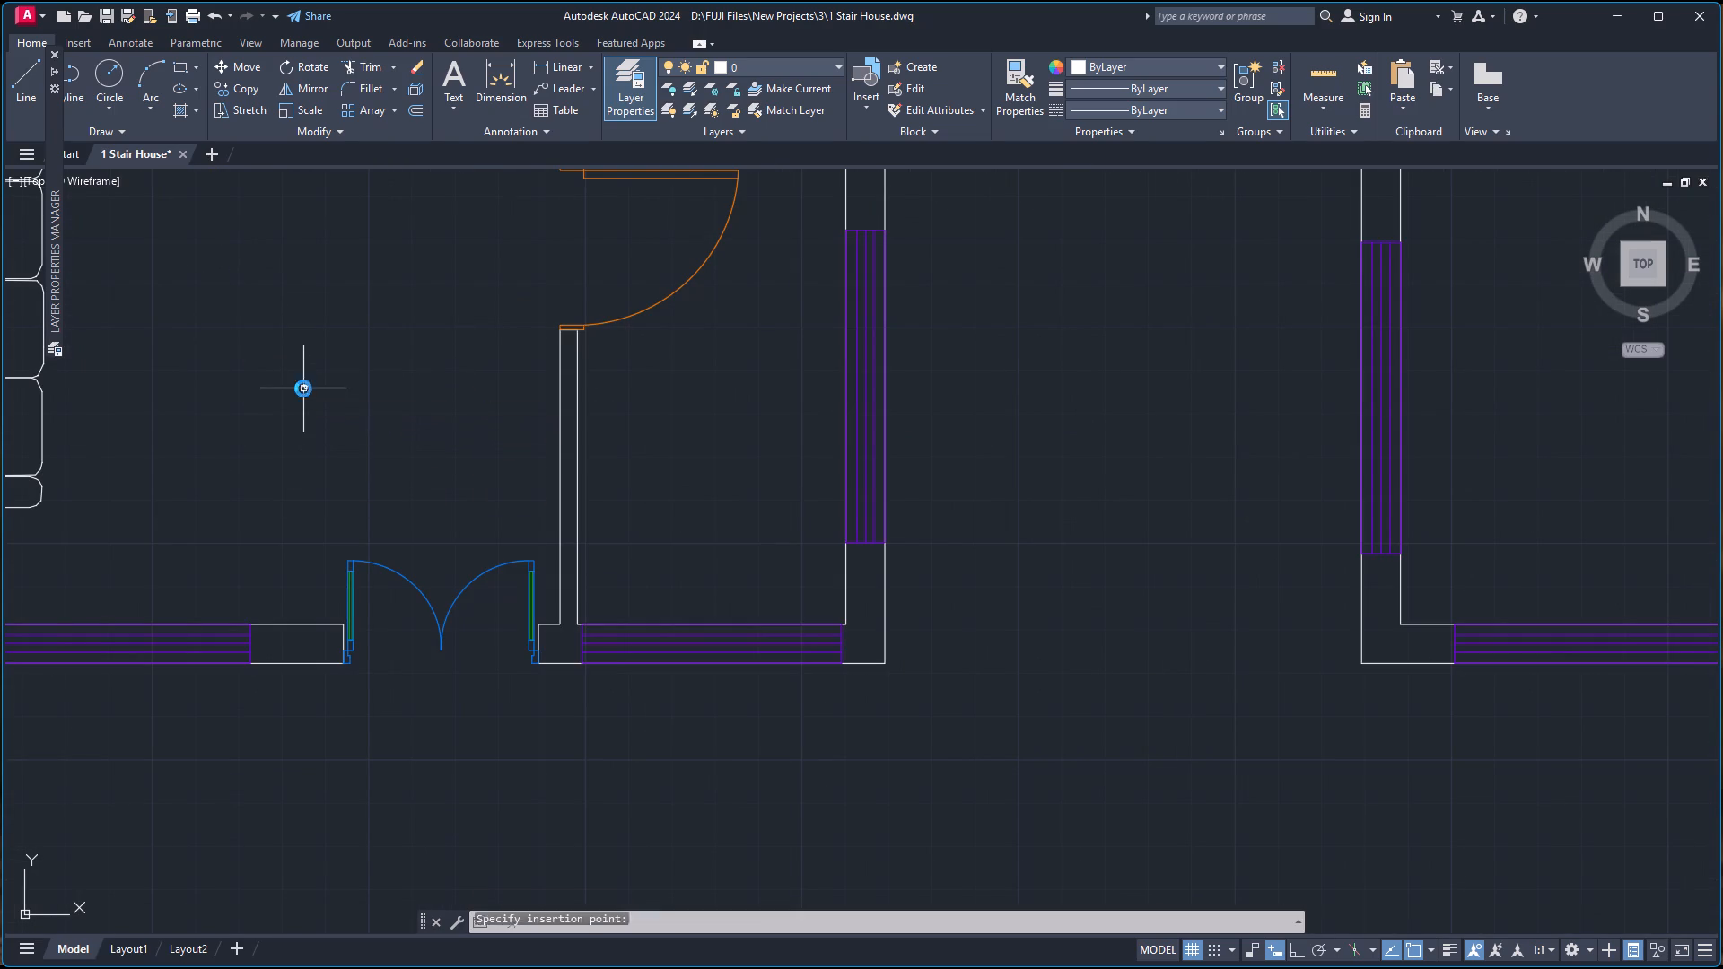
Scale up the pasted armchair from the middle of its front edge by a freehand factor of about 1'-11 1/2".
scroll(310, 371, "up", 6)
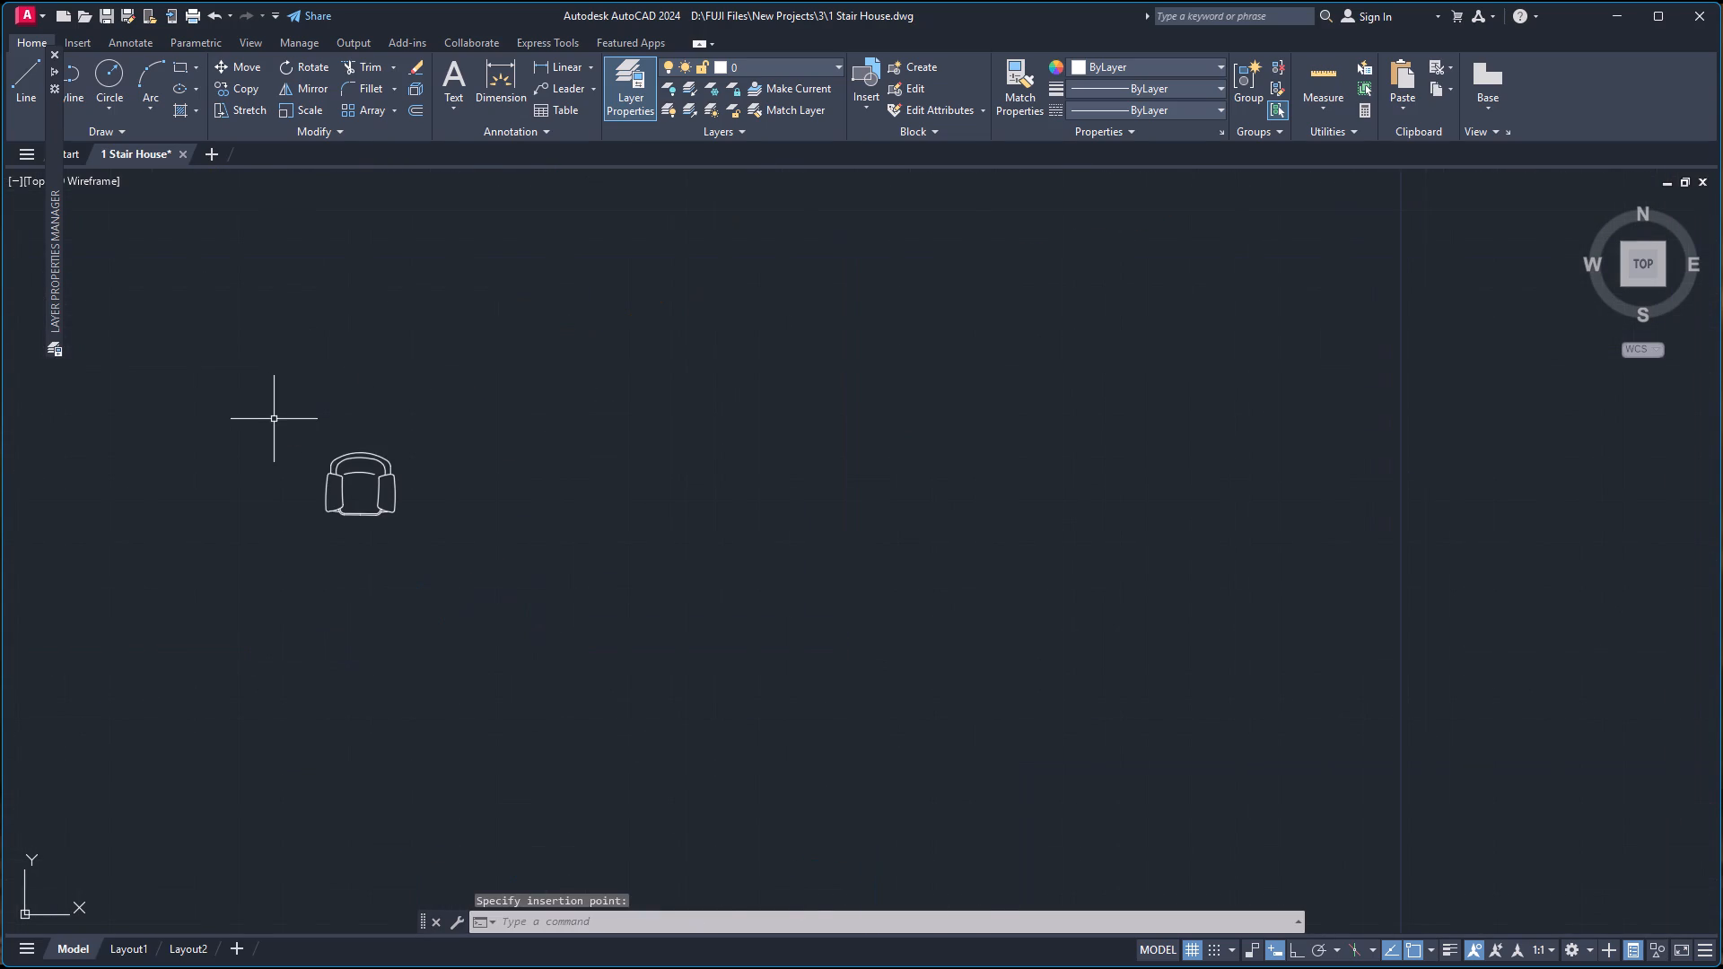
left_click(286, 423)
left_click(483, 610)
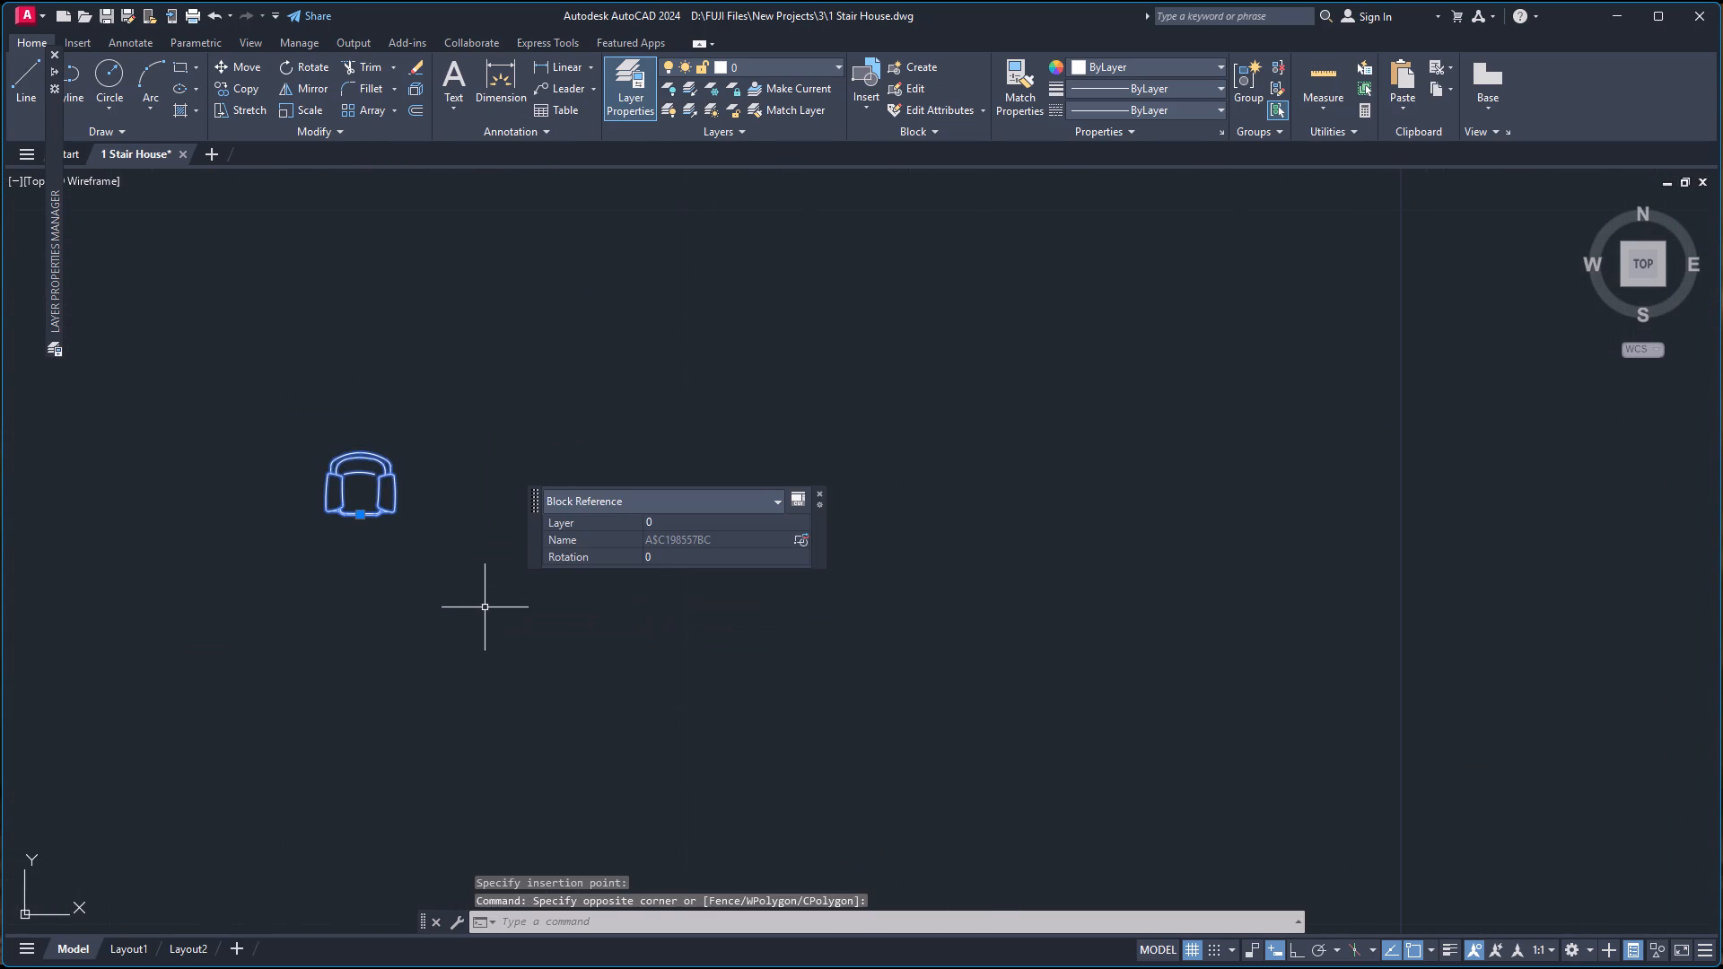
type("SC")
key("Return")
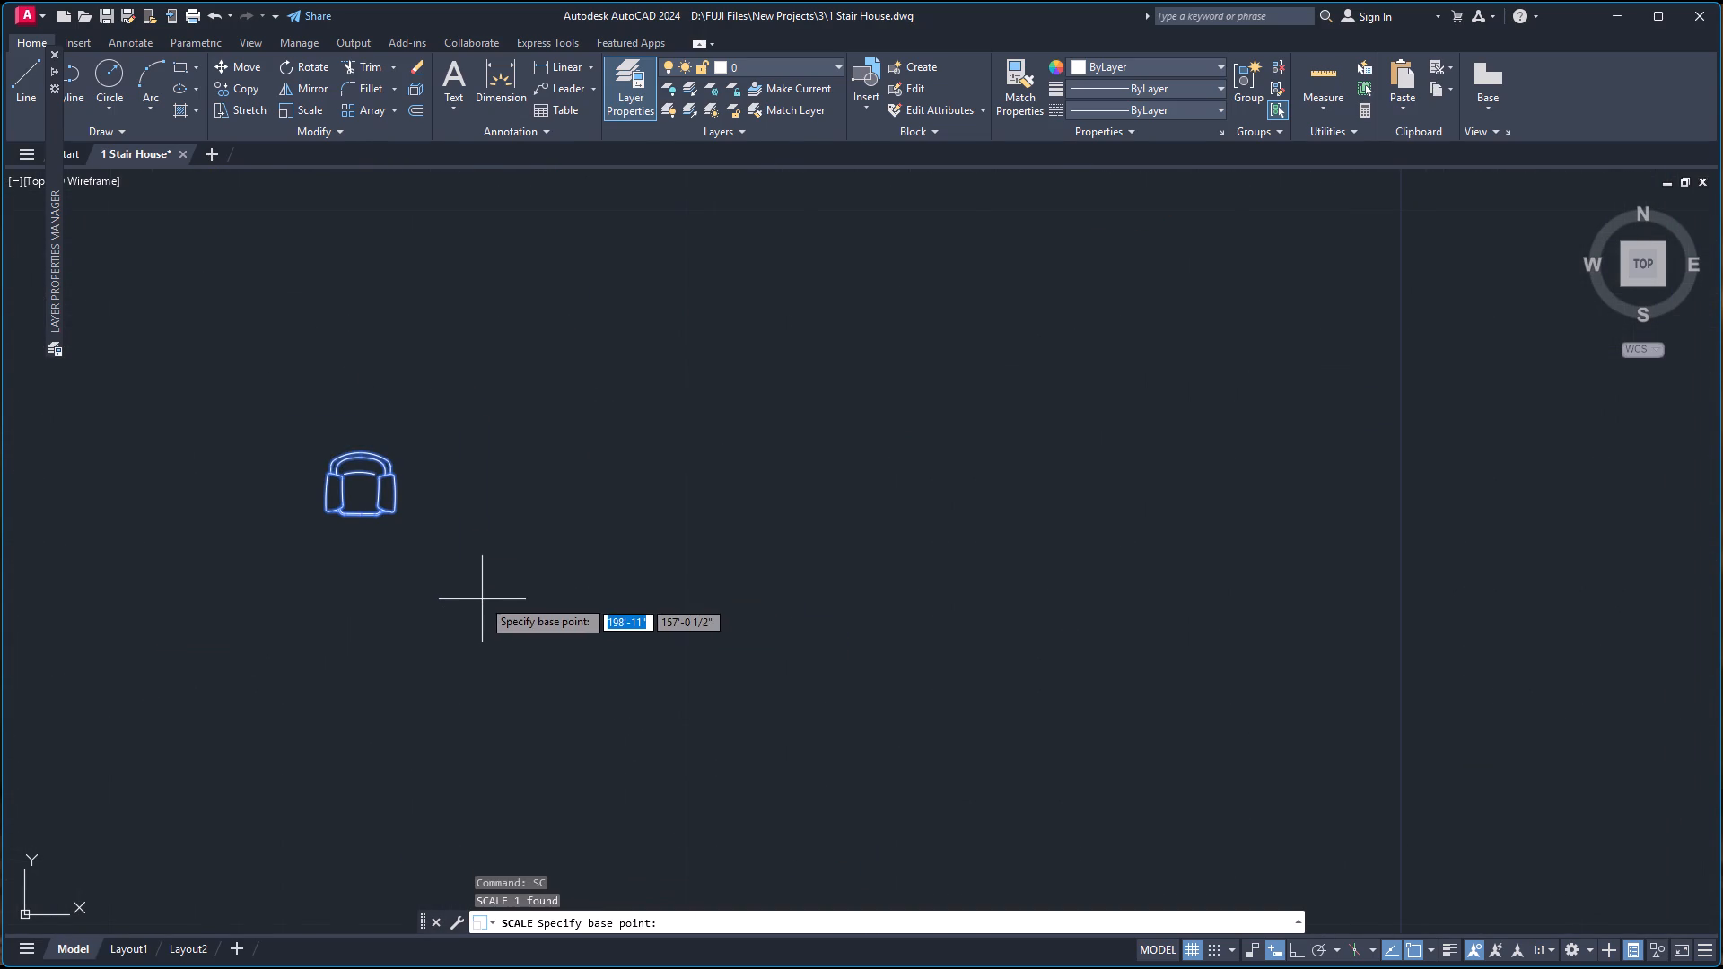
left_click(368, 518)
scroll(352, 617, "down", 3)
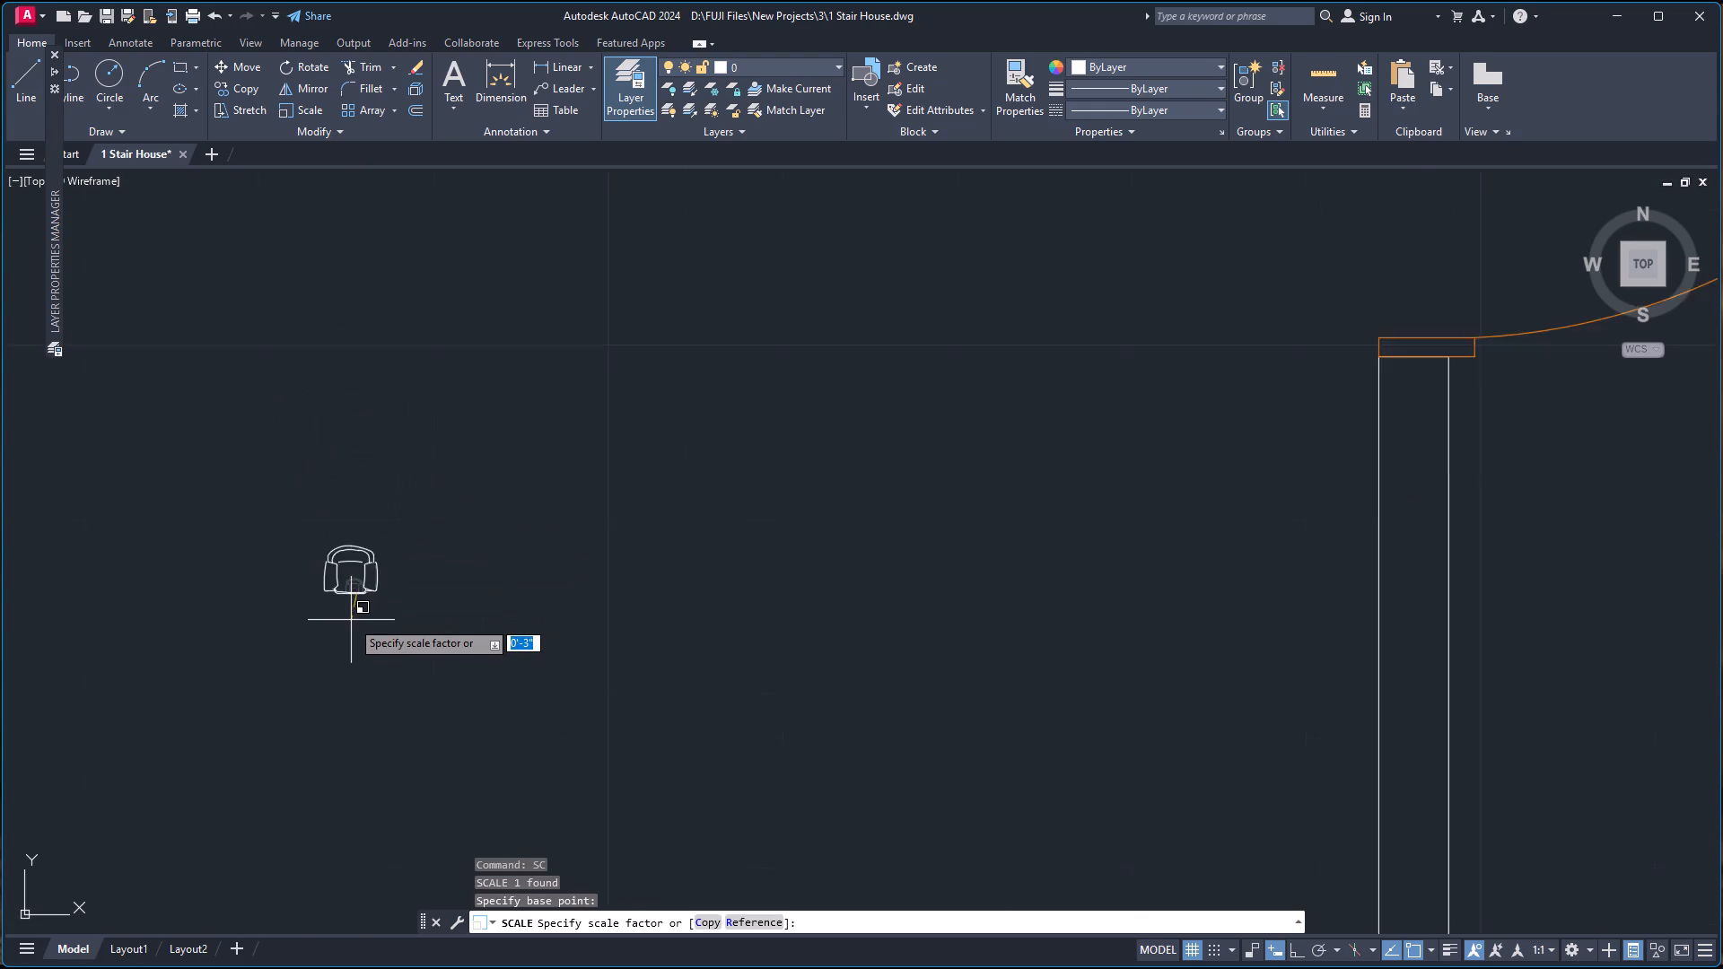
scroll(351, 620, "down", 3)
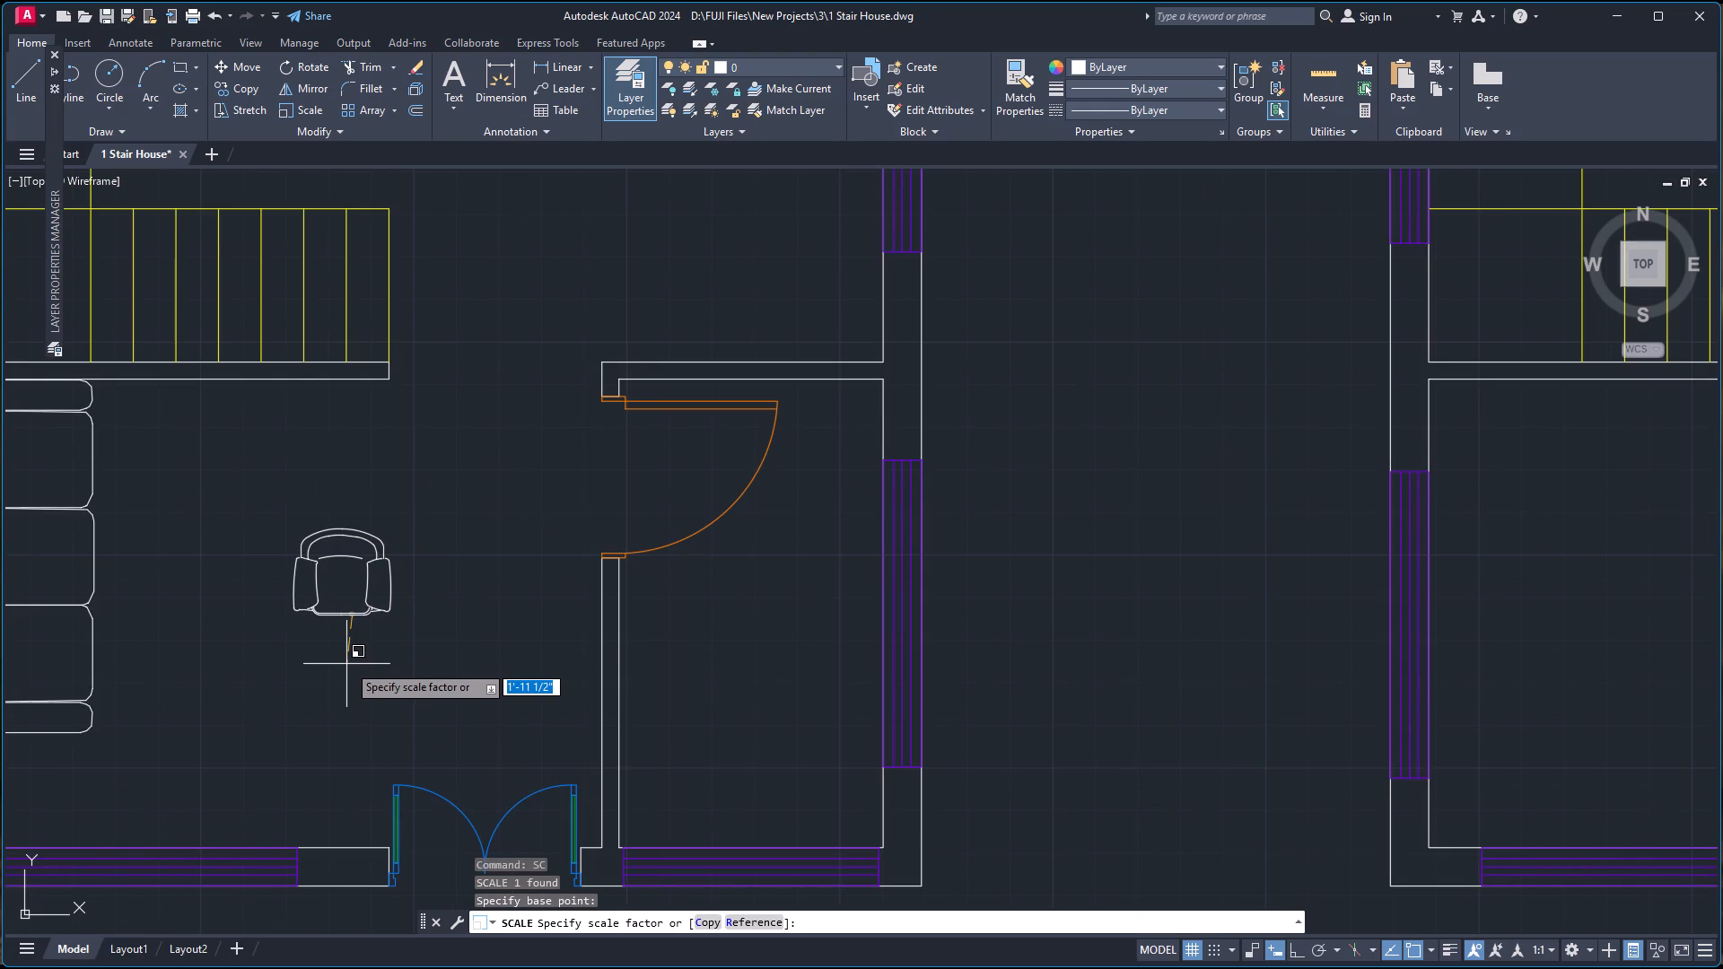
left_click(347, 664)
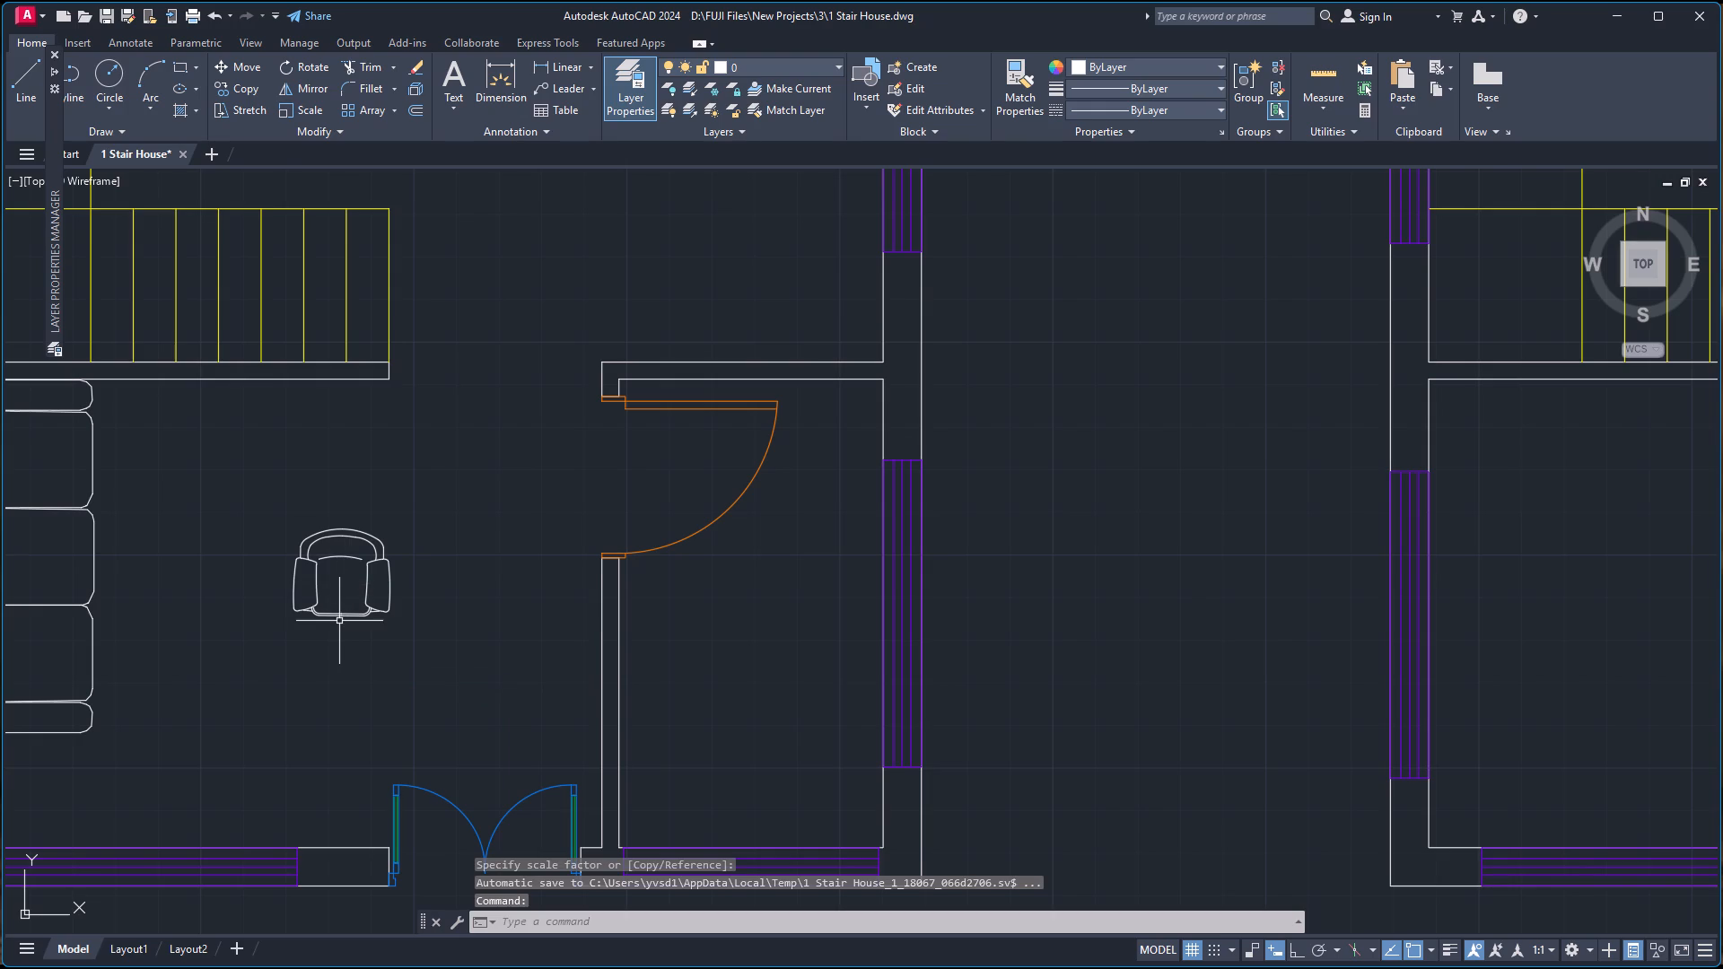
With Ortho on, copy the enlarged armchair 2'-0" east so two armchairs stand side by side.
left_click(341, 616)
type("CO")
key("Return")
left_click(337, 610)
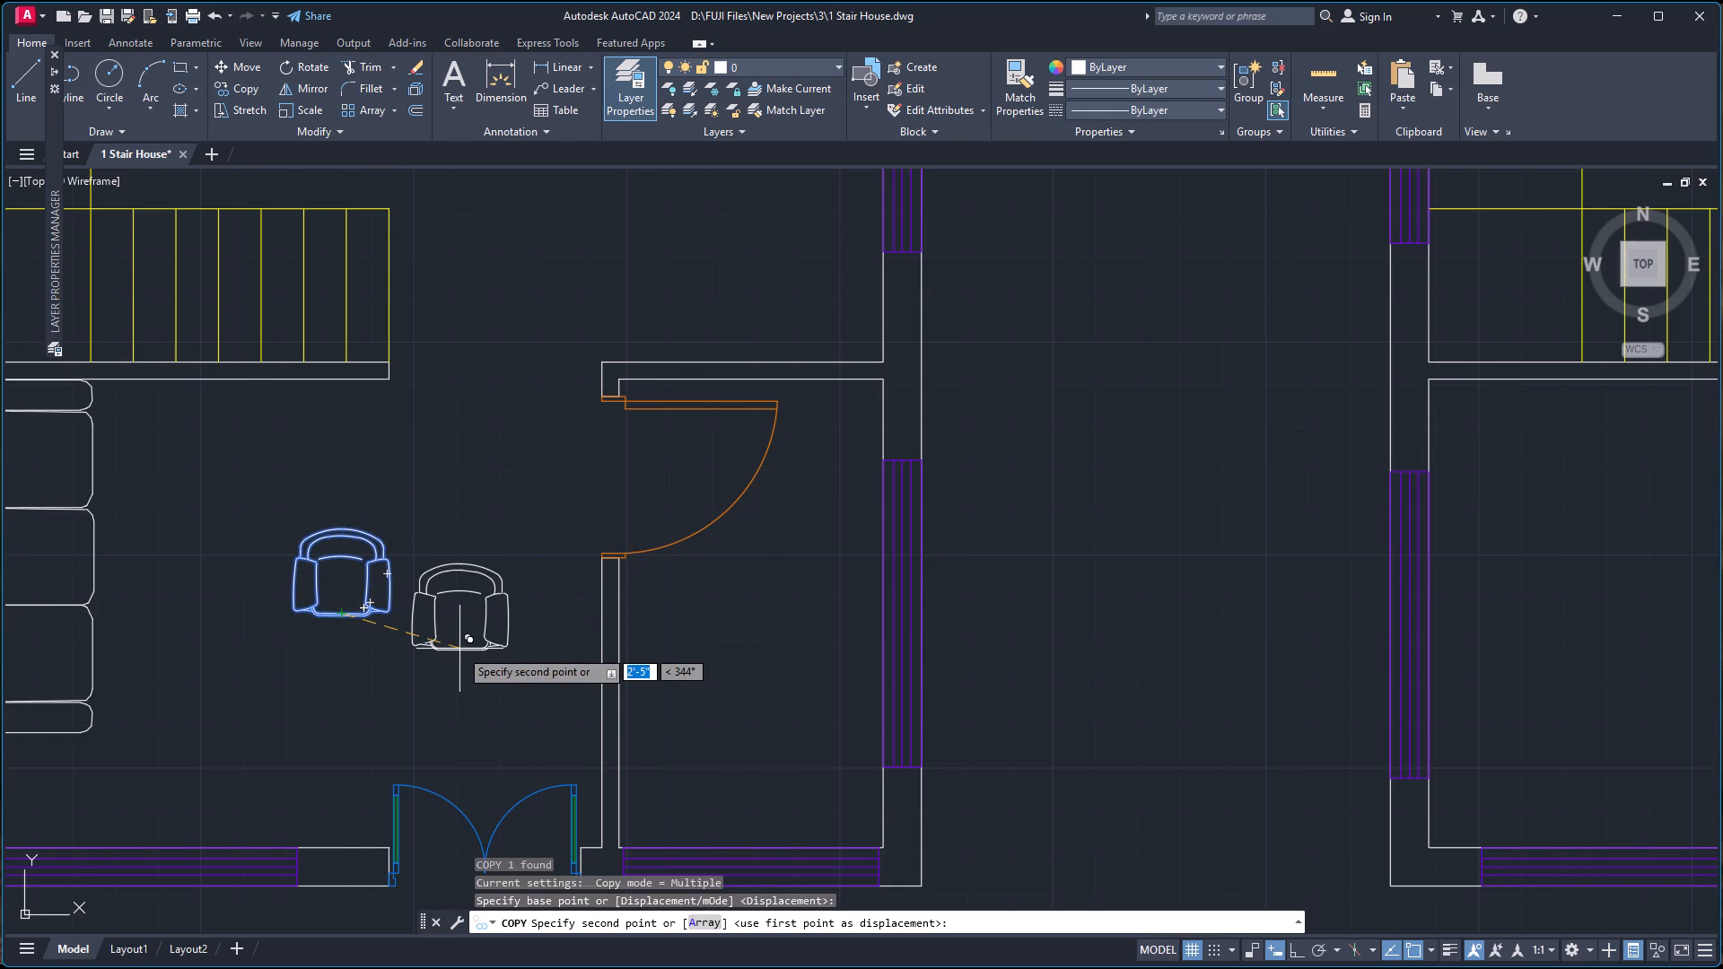
key("F8")
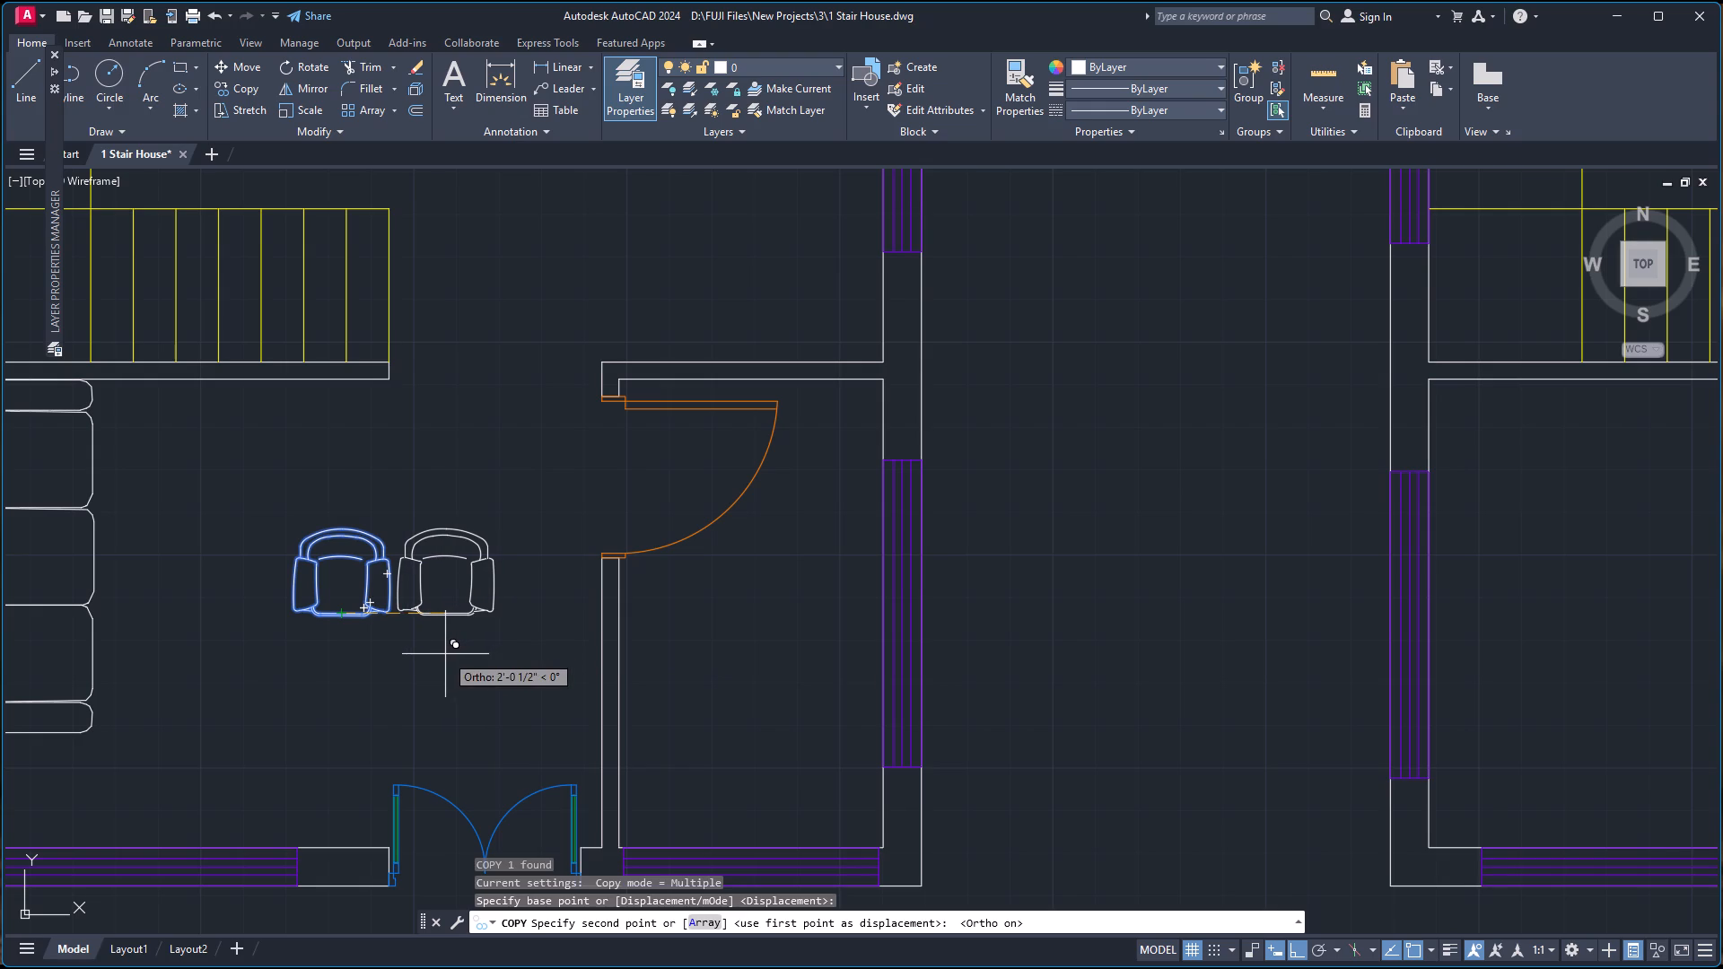
left_click(442, 654)
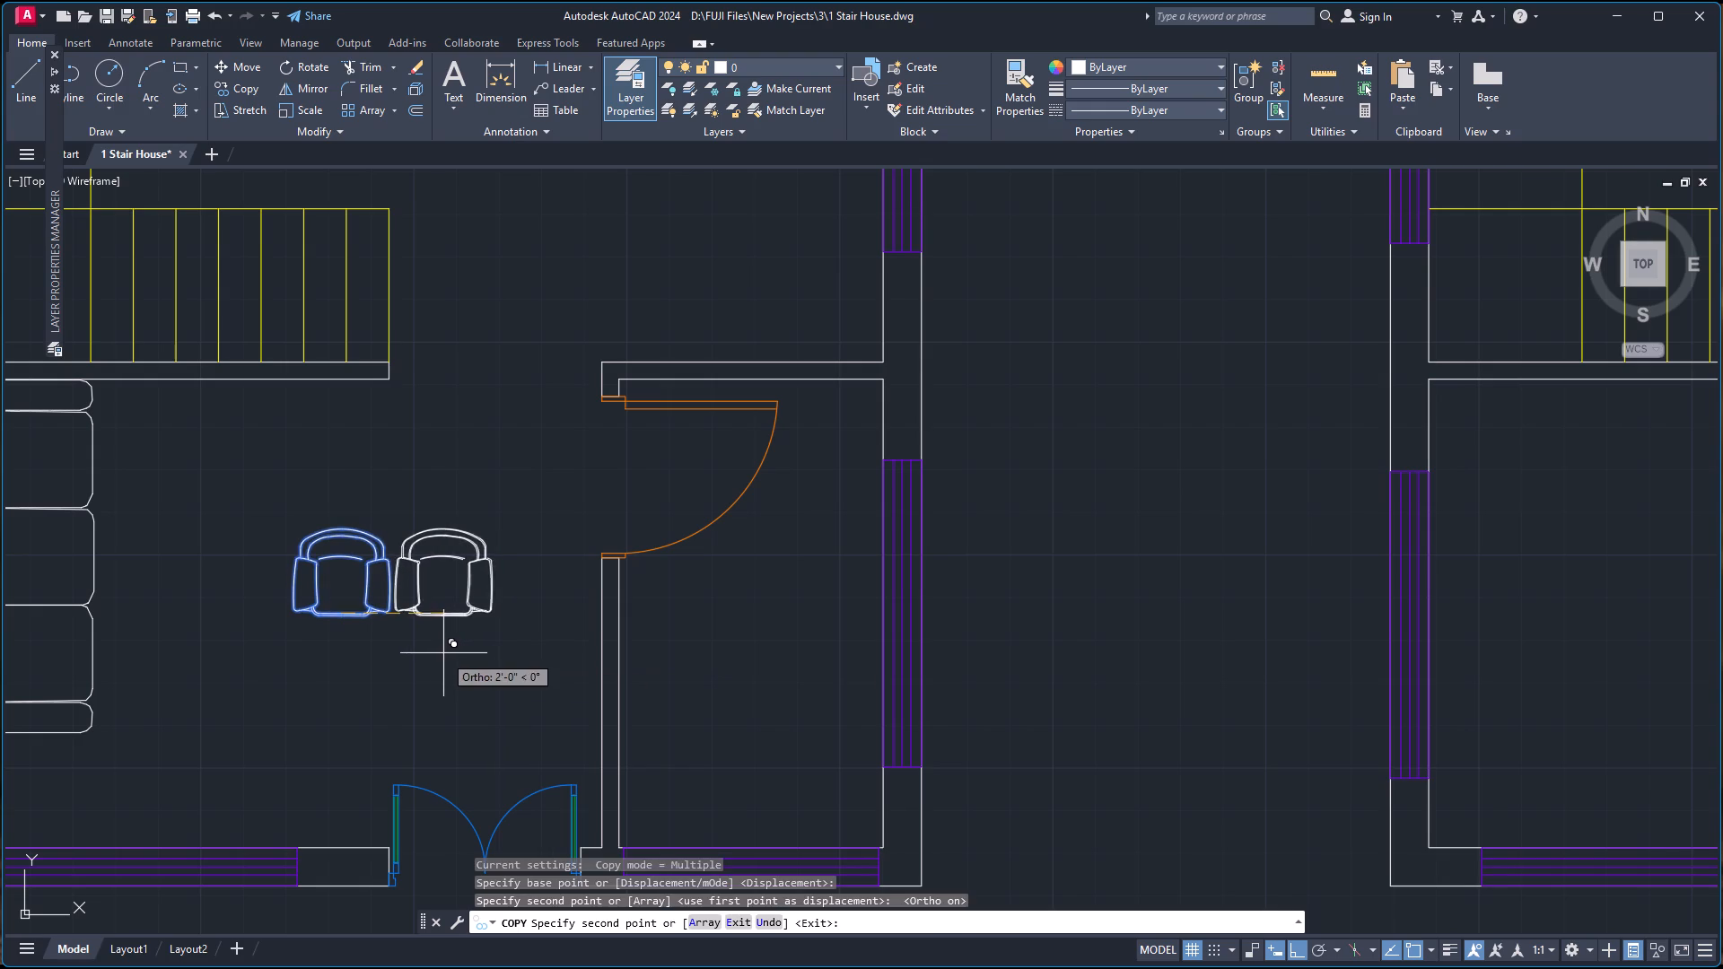
key("Escape")
Select both armchairs in the west plan's southwest room.
left_click_drag(254, 487, 272, 487)
left_click(506, 677)
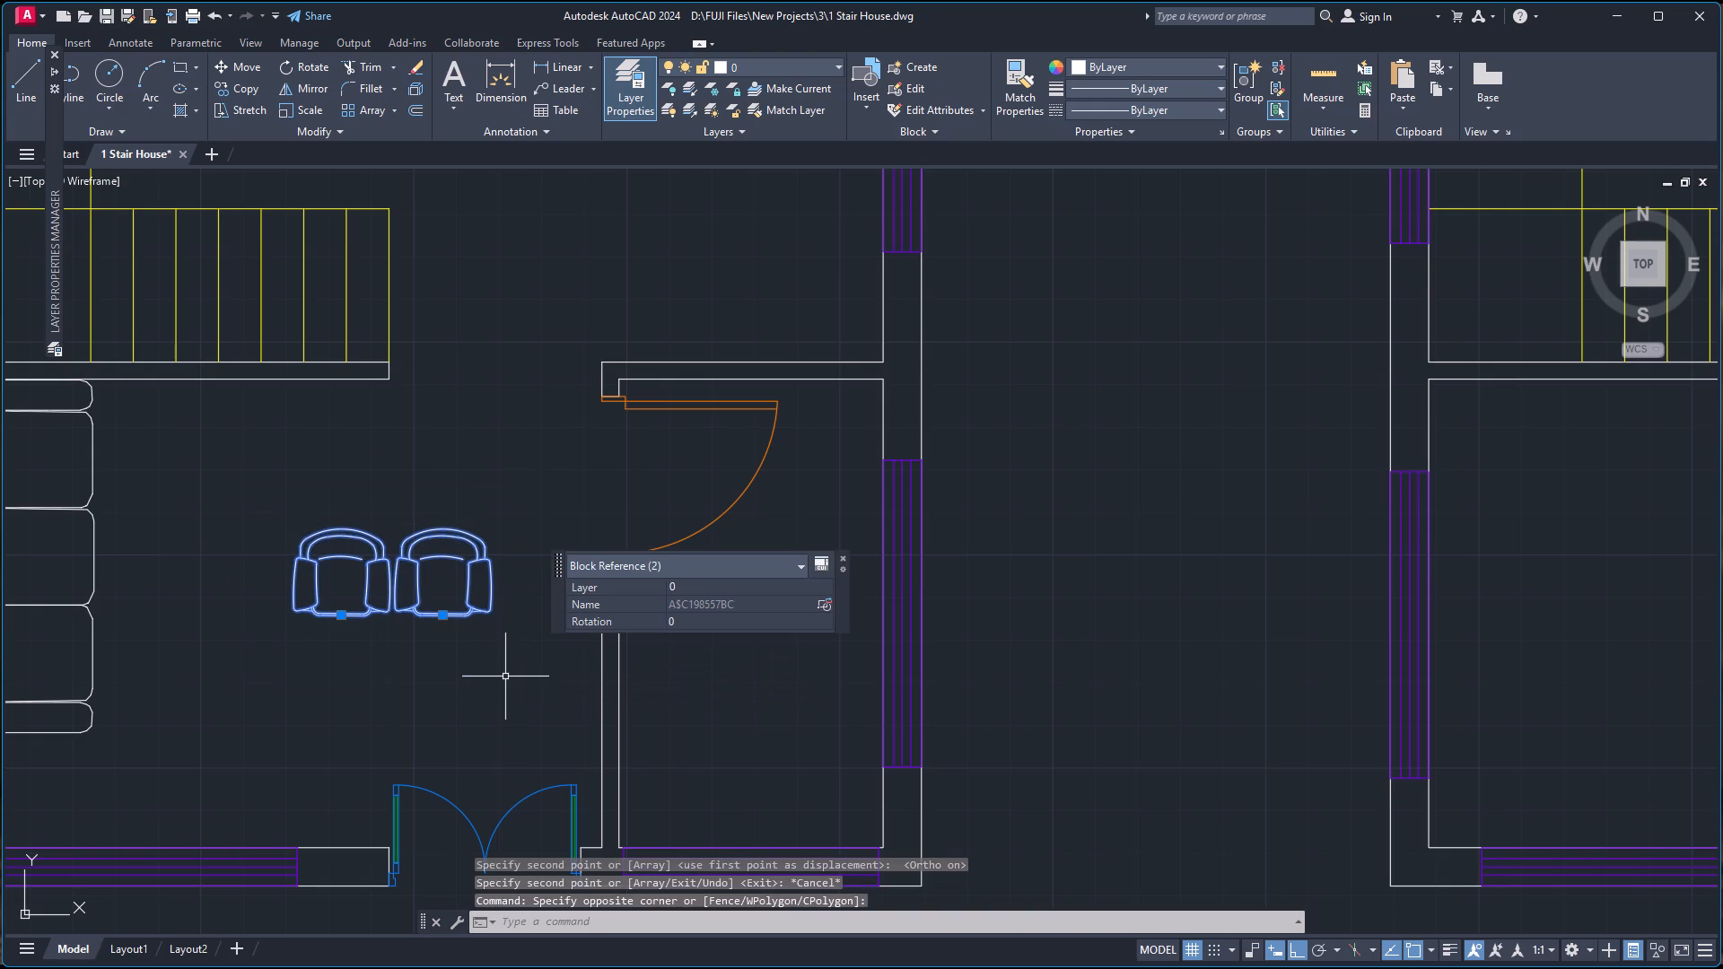
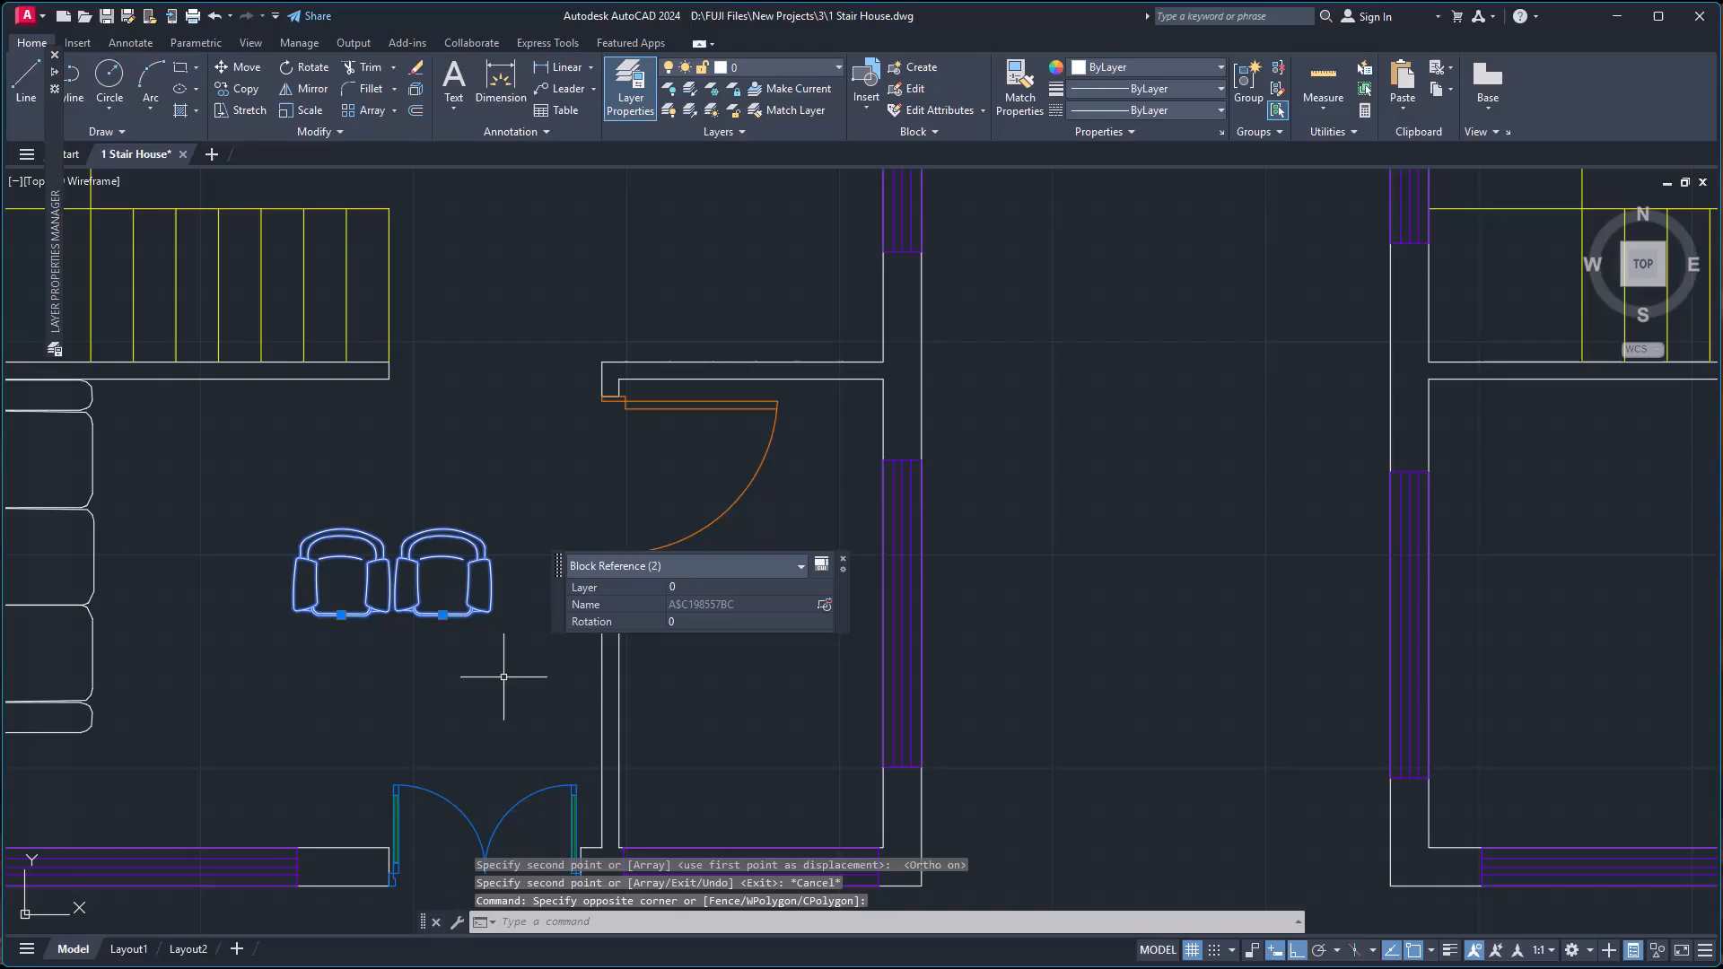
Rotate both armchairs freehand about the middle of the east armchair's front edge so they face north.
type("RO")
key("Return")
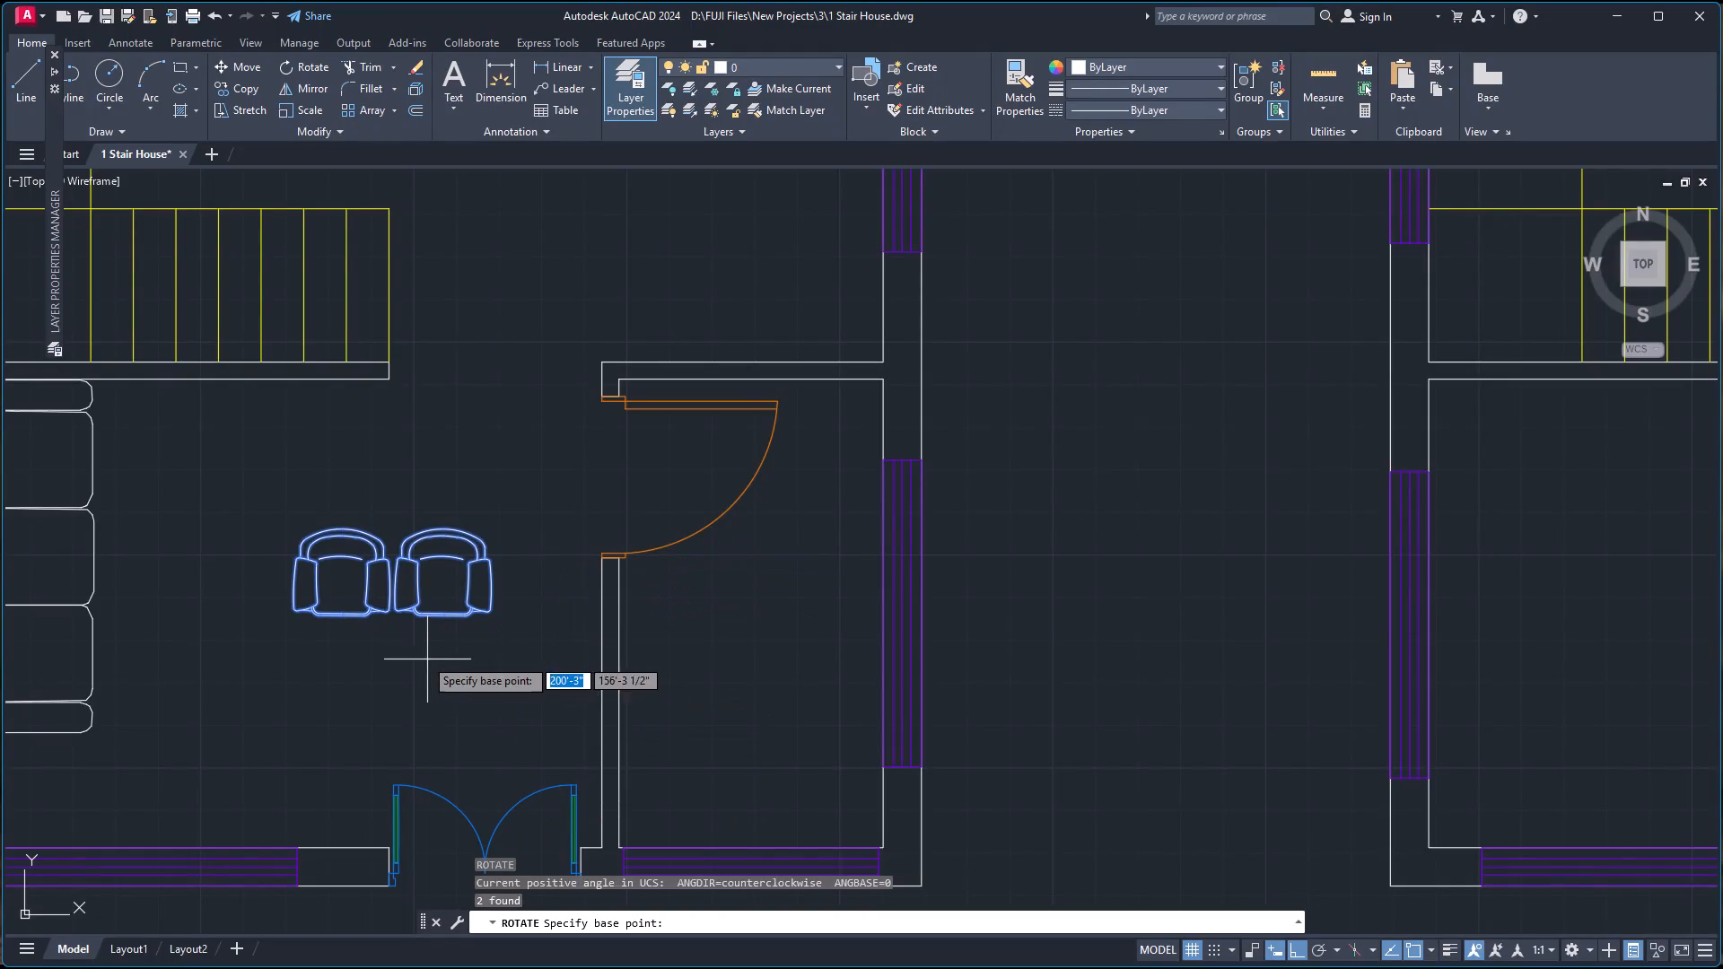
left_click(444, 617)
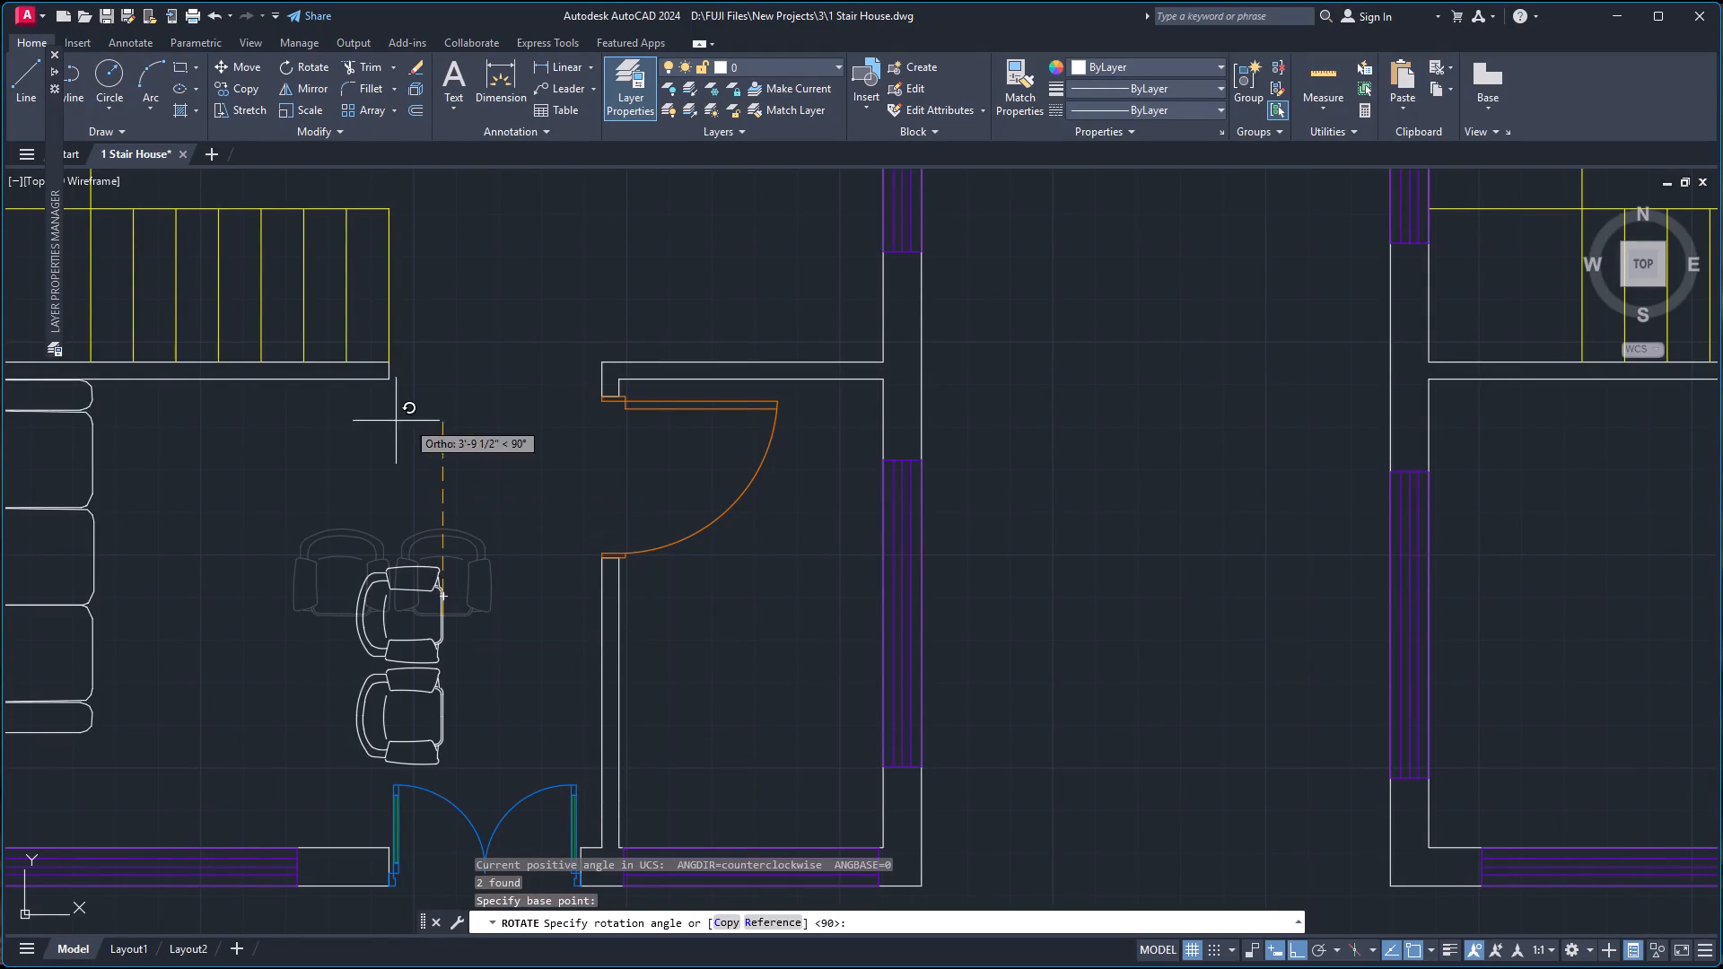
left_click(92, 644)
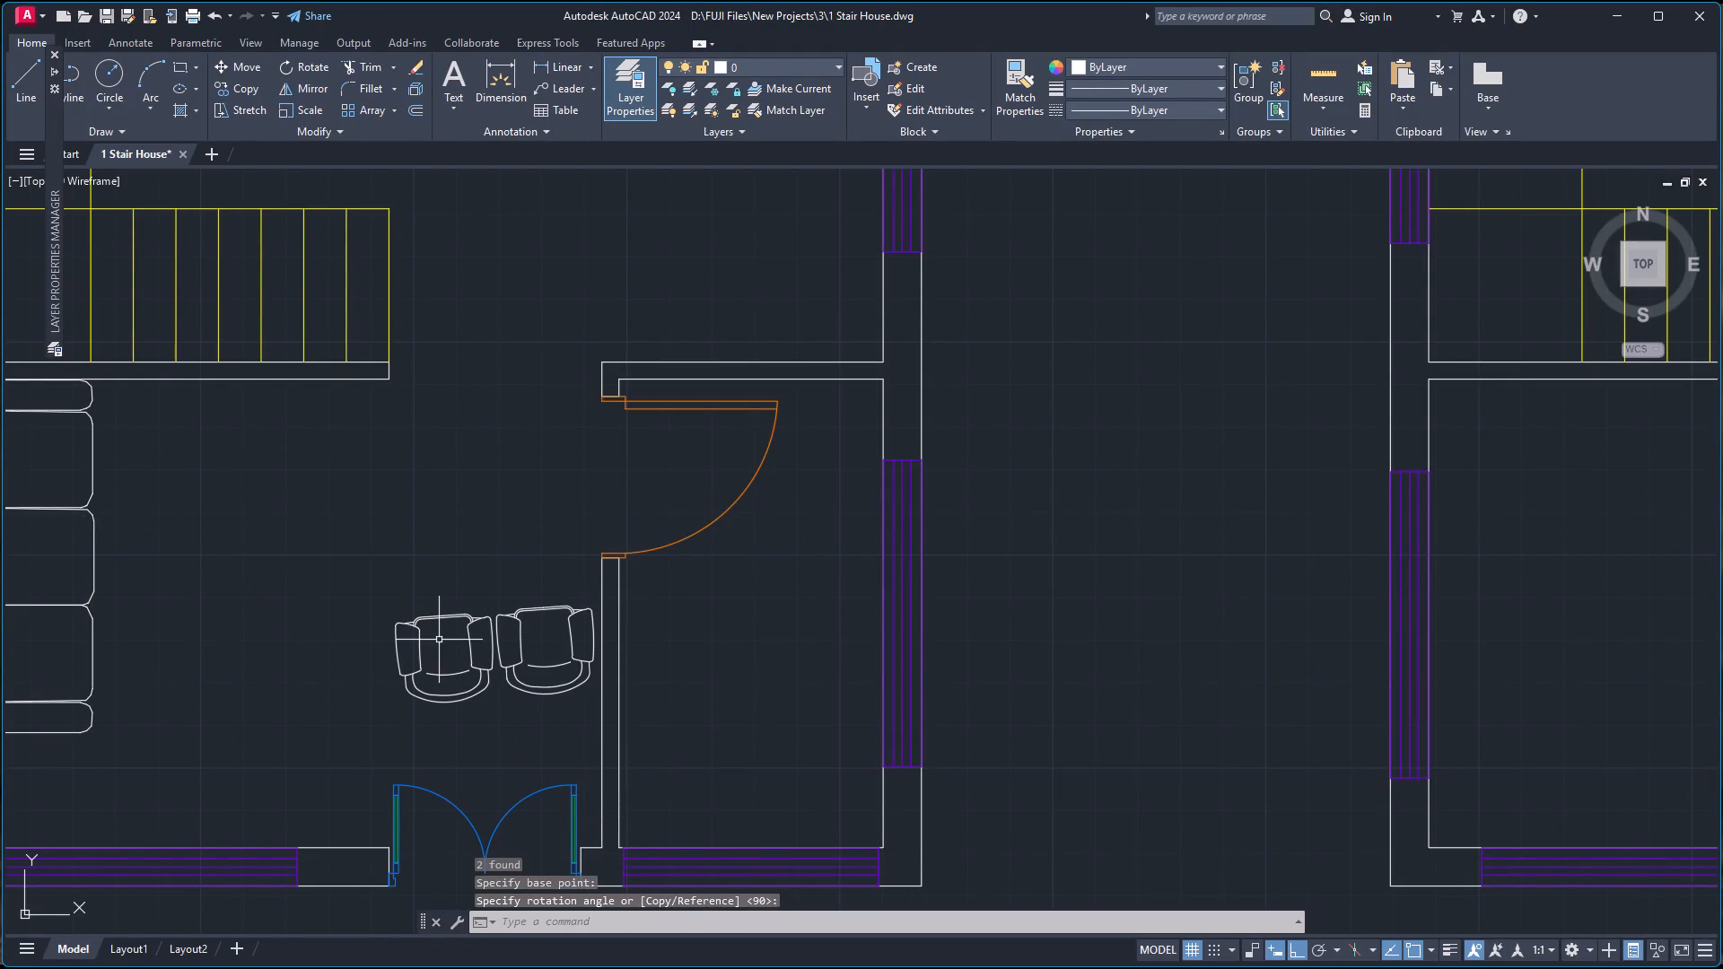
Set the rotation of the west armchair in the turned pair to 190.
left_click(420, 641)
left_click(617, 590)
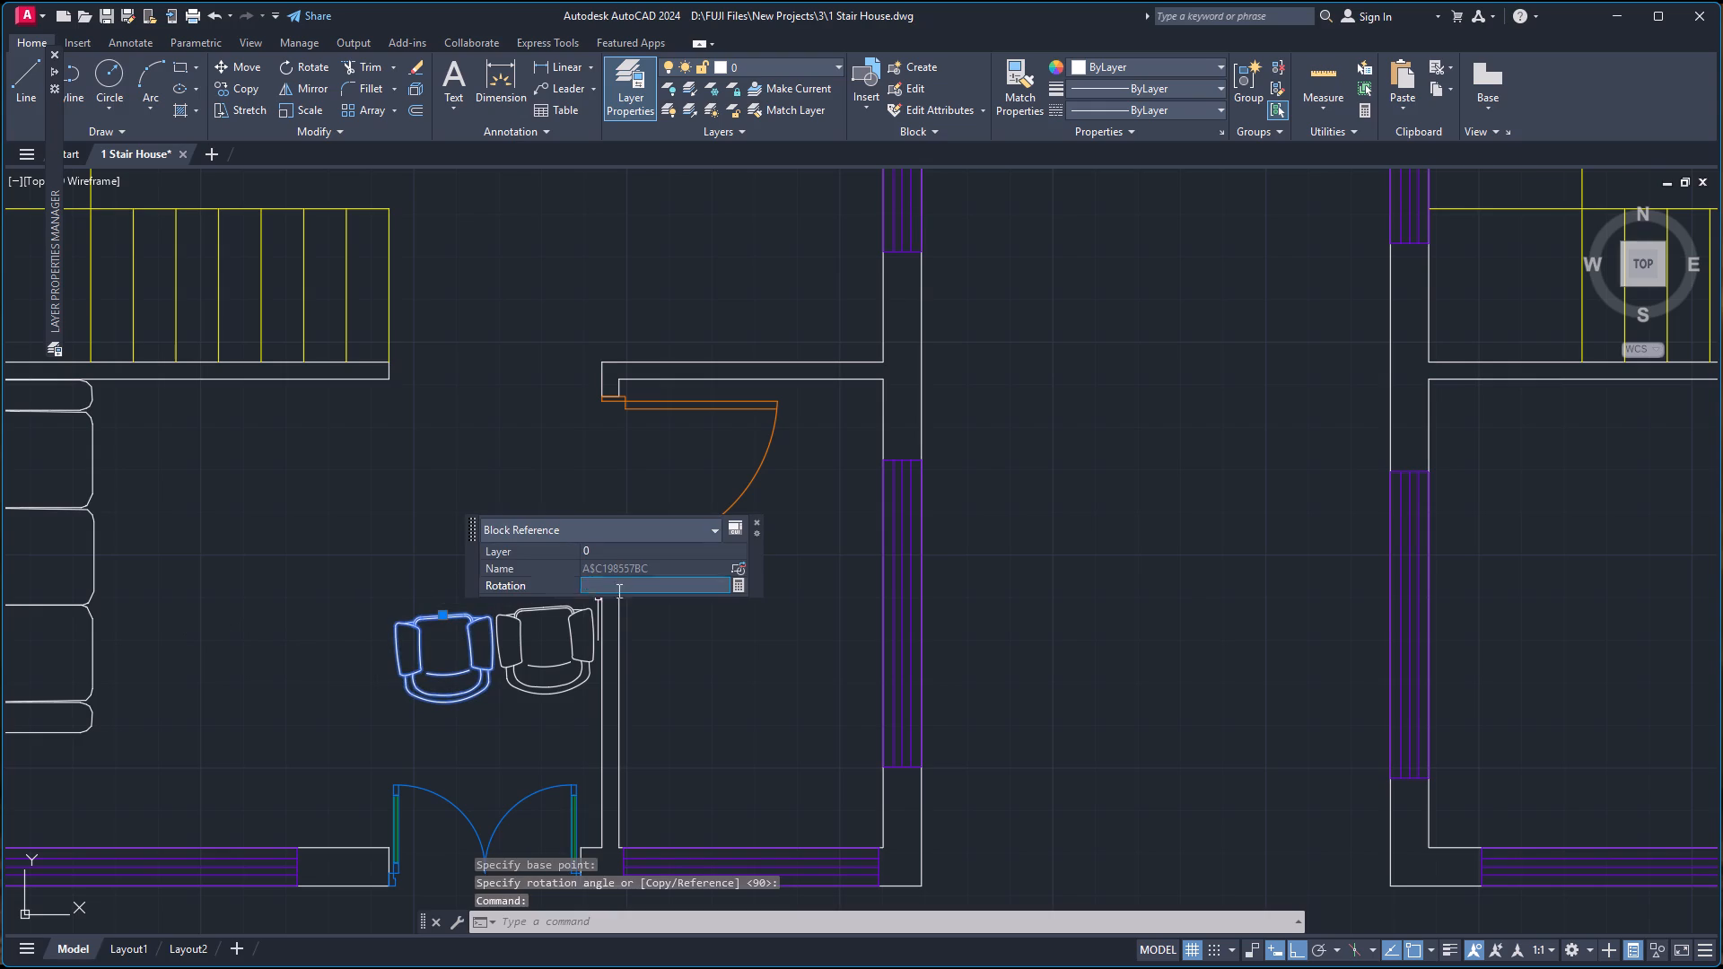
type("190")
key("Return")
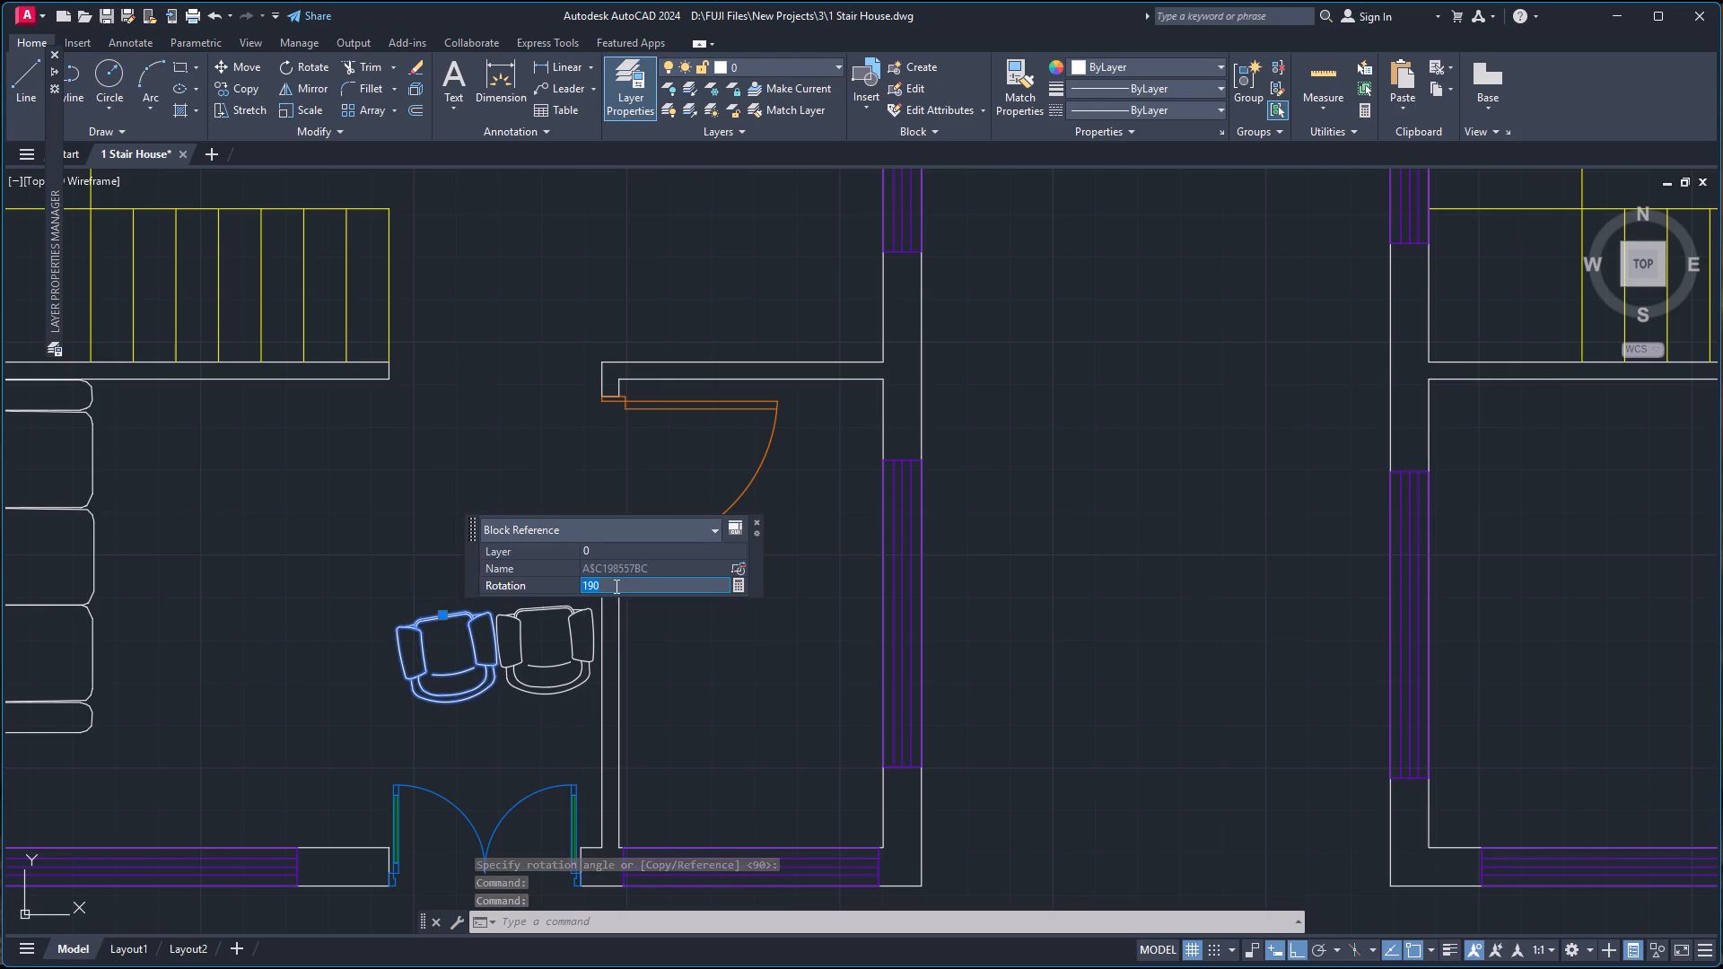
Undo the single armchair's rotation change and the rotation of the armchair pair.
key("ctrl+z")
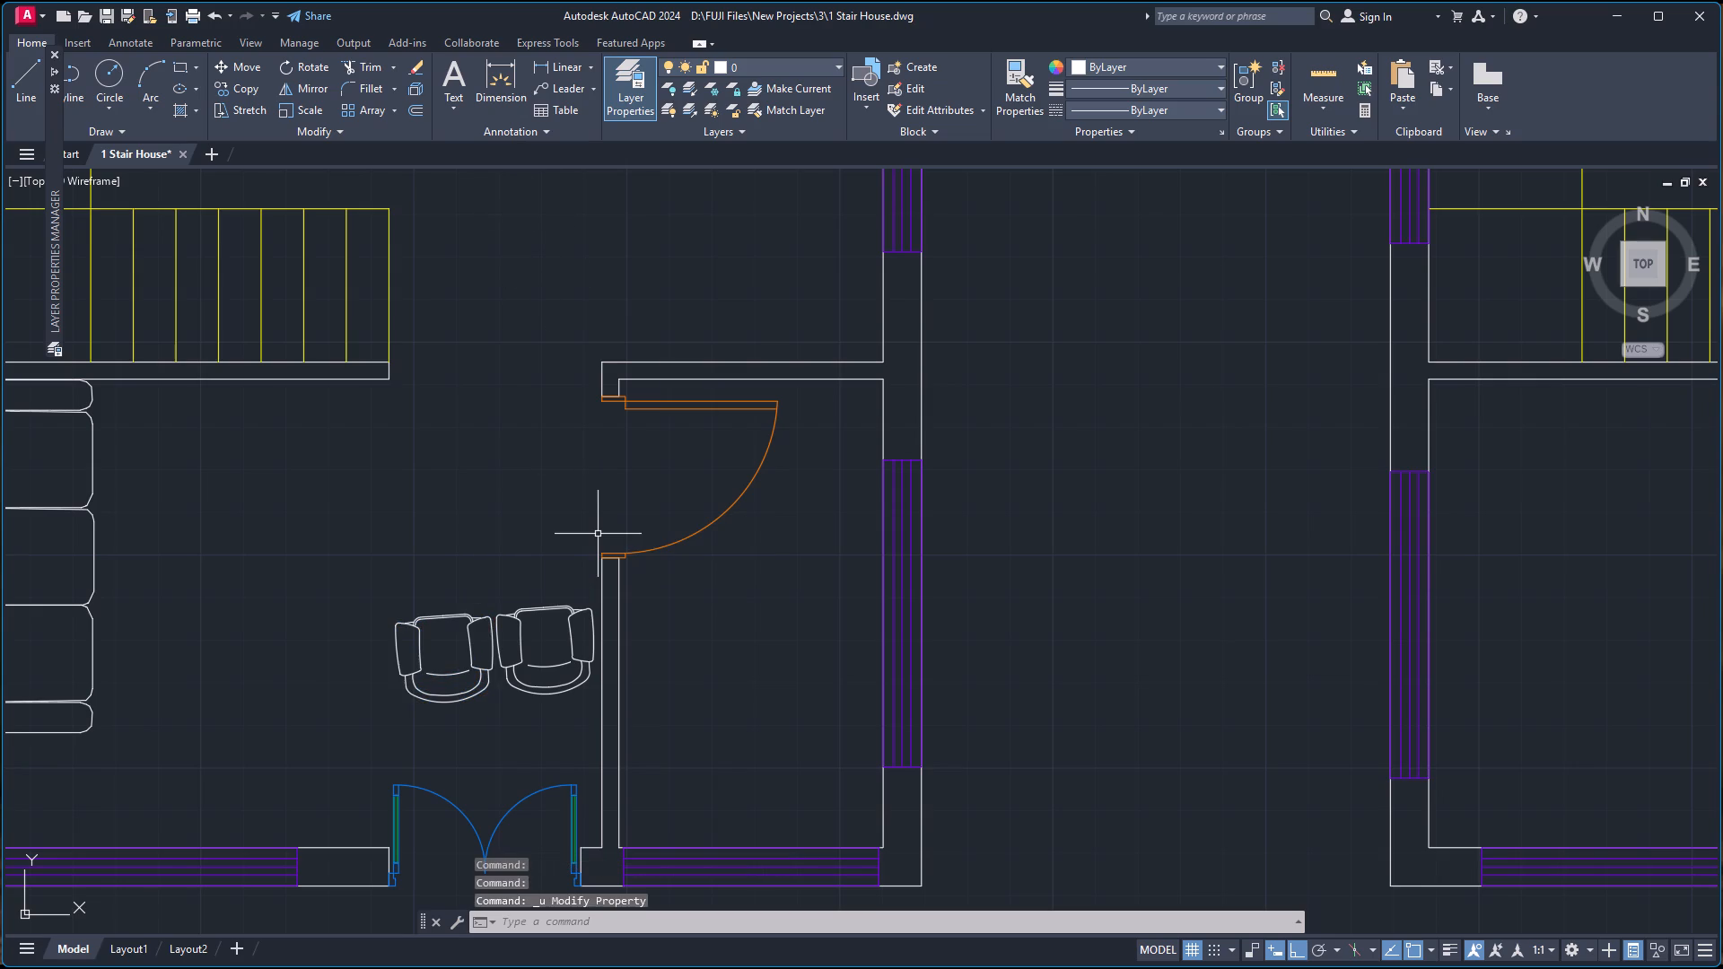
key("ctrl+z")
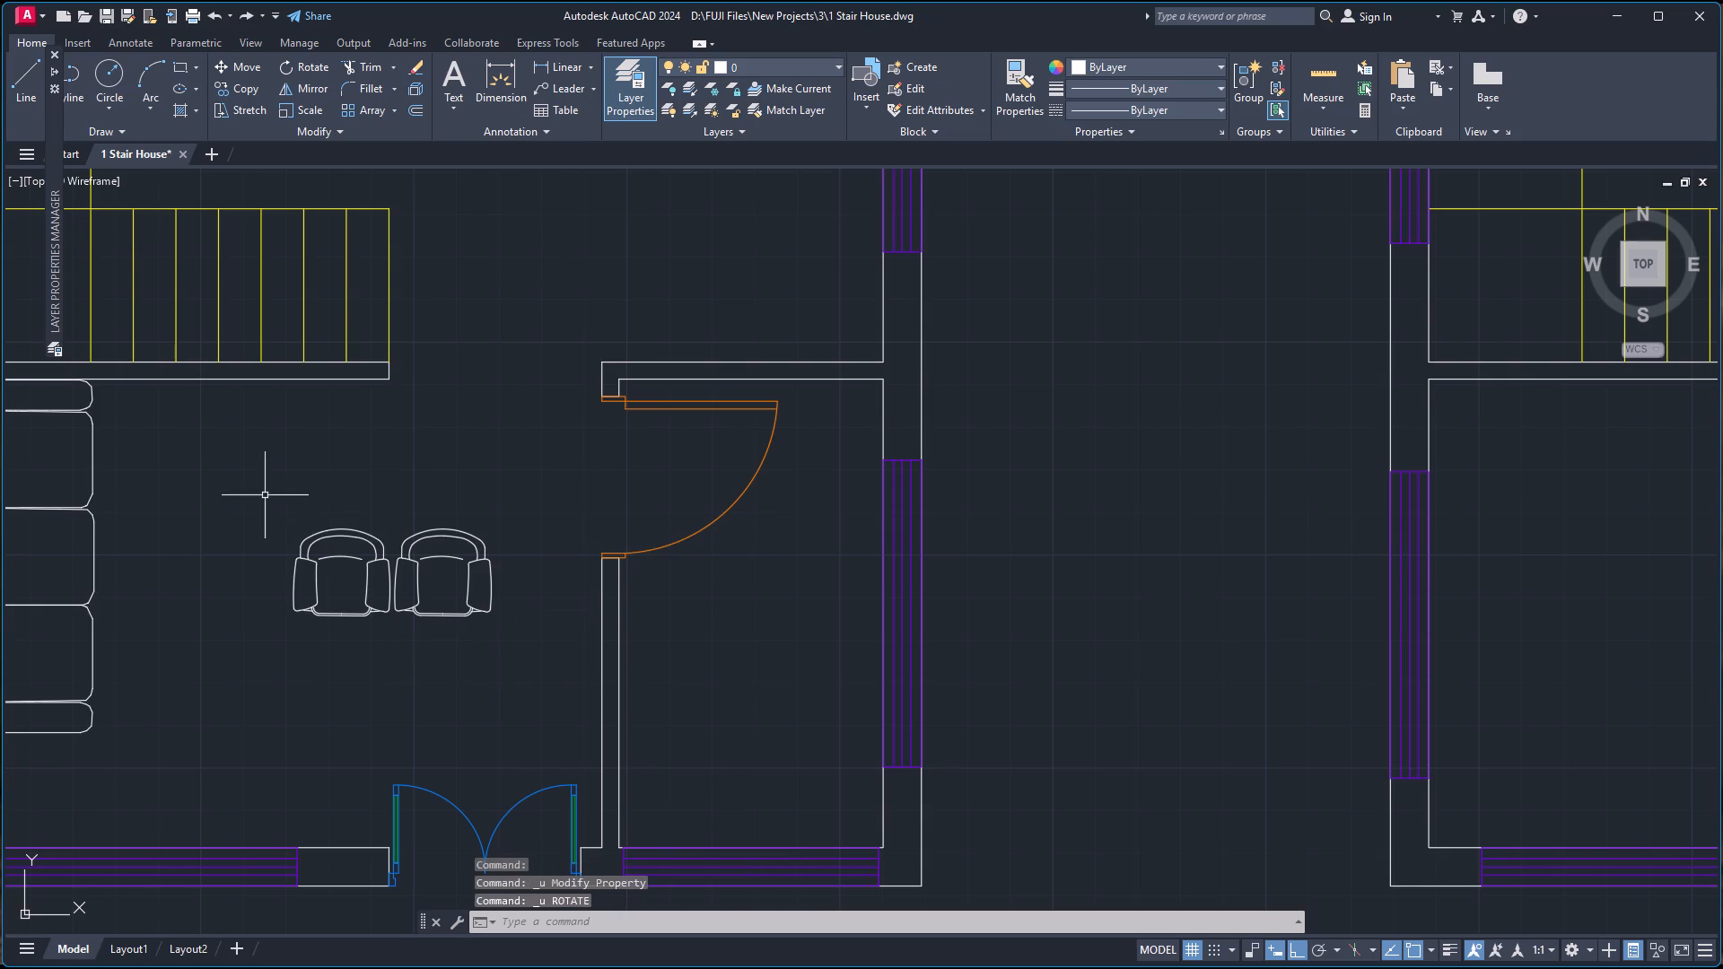
Mirror both armchairs across a horizontal line just south of them, keeping the source objects.
left_click(265, 495)
left_click(538, 706)
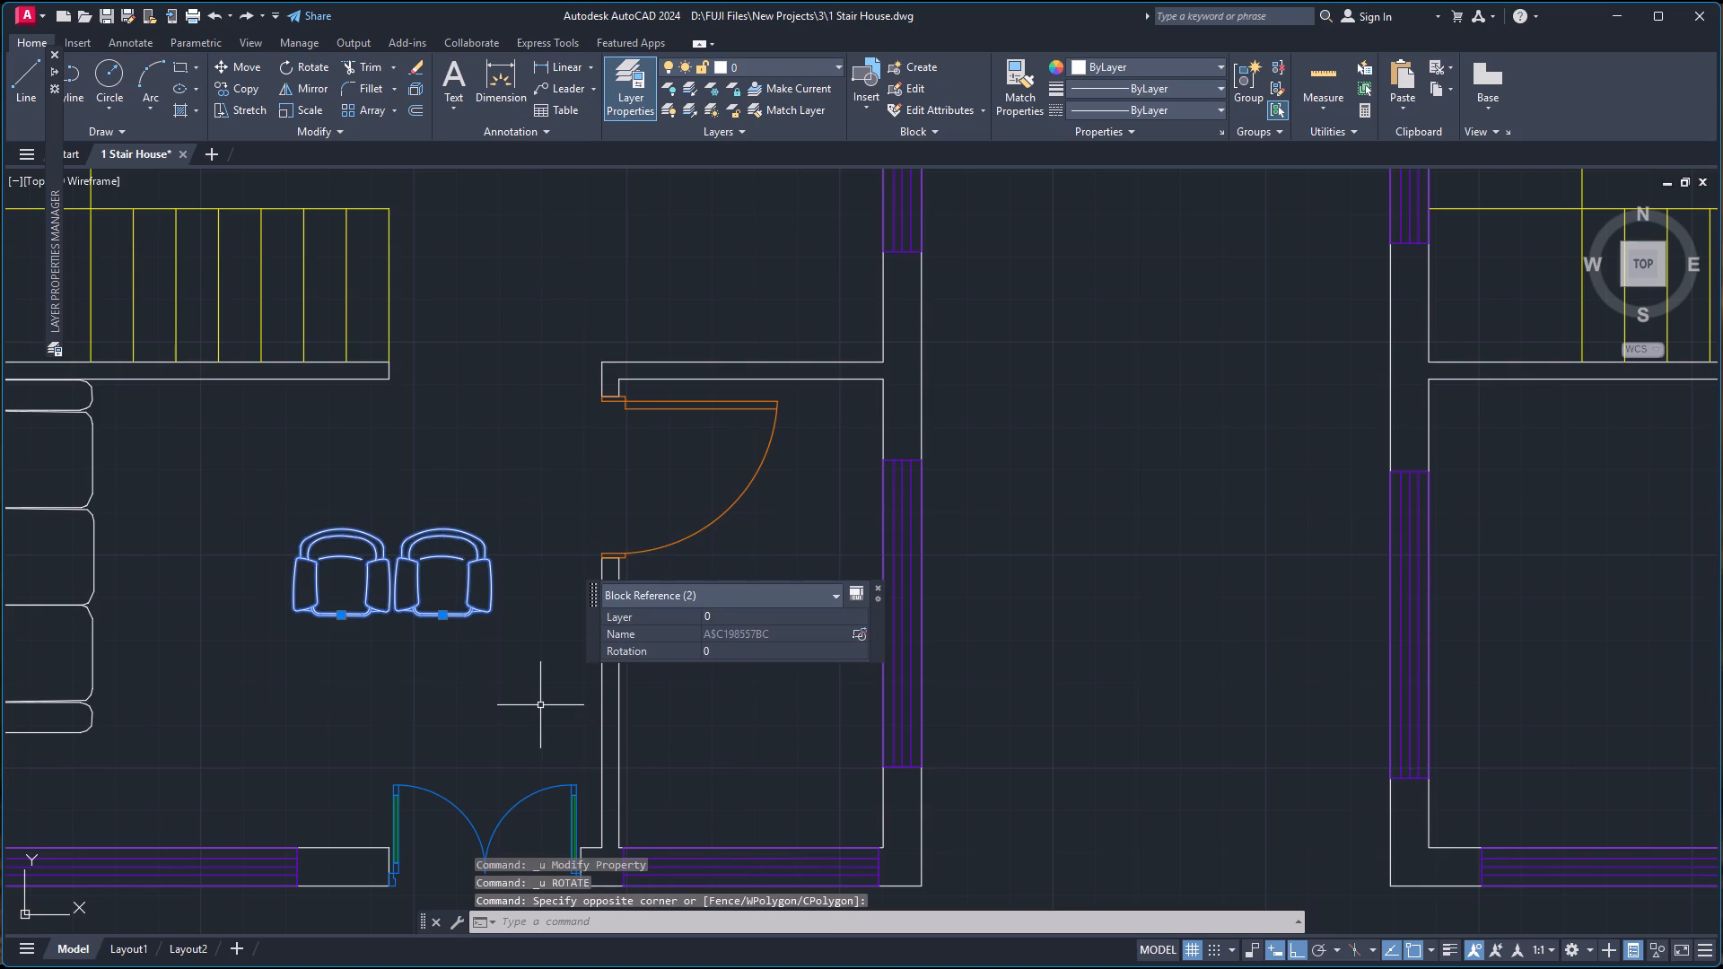
type("MI")
key("Return")
left_click_drag(497, 650, 480, 650)
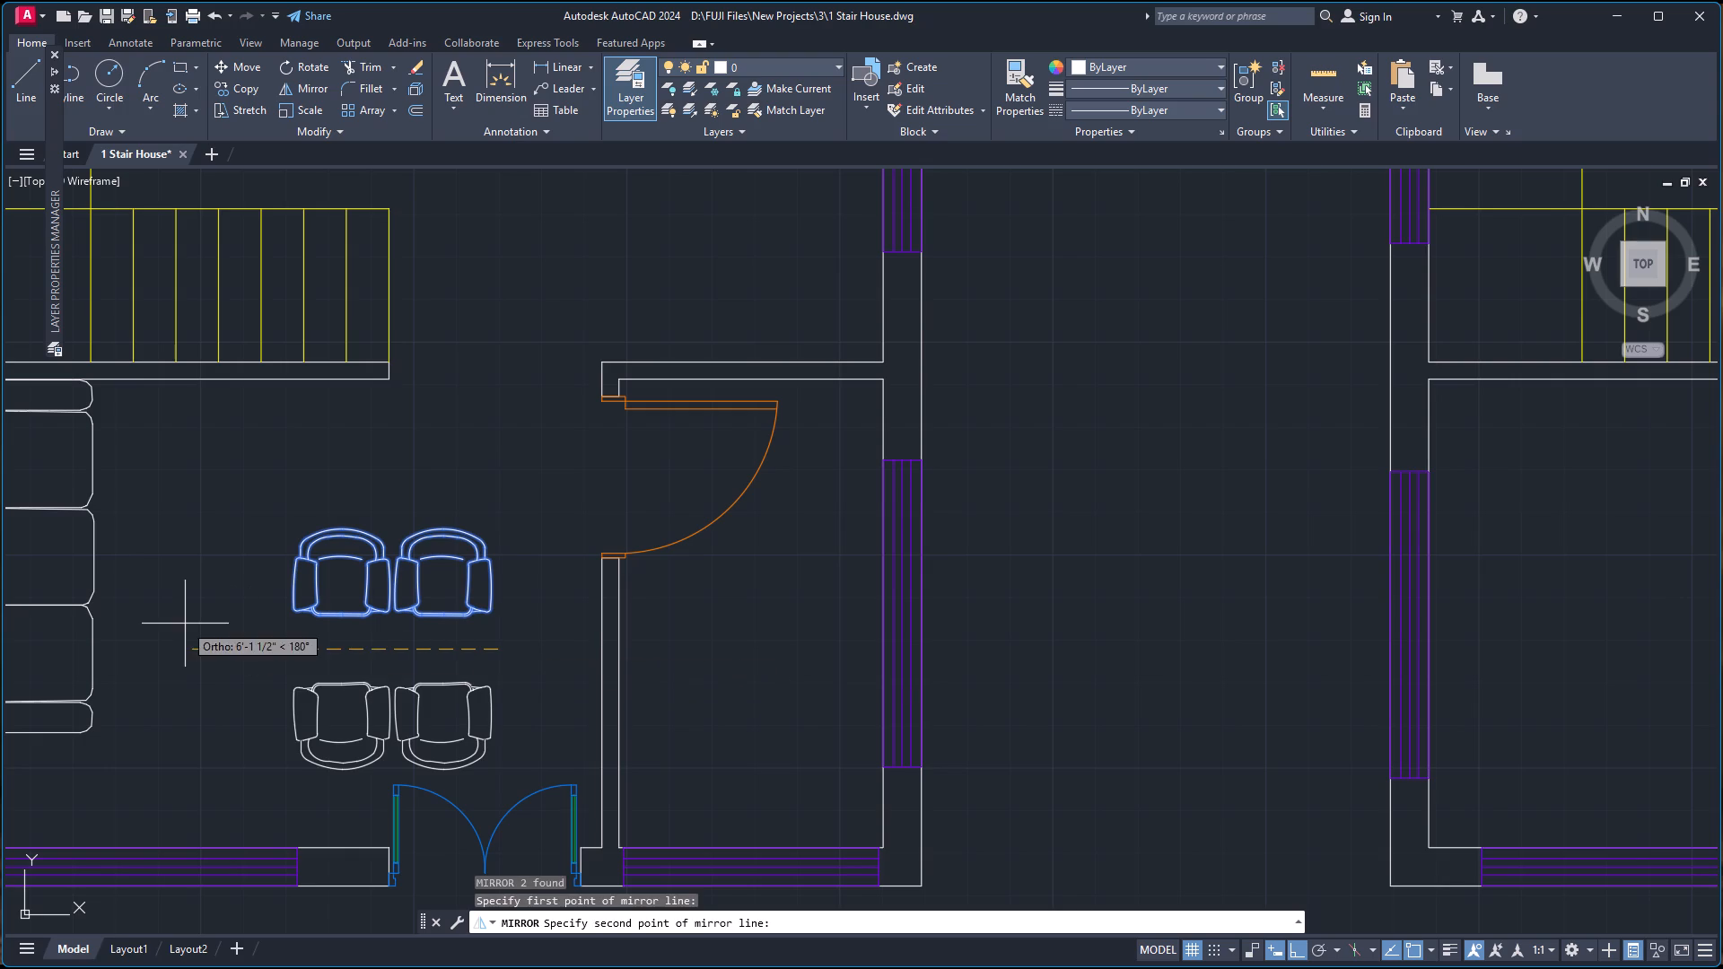
left_click(184, 624)
left_click_drag(229, 687, 183, 619)
Delete the two original armchairs north of the mirrored pair.
left_click_drag(236, 507, 250, 515)
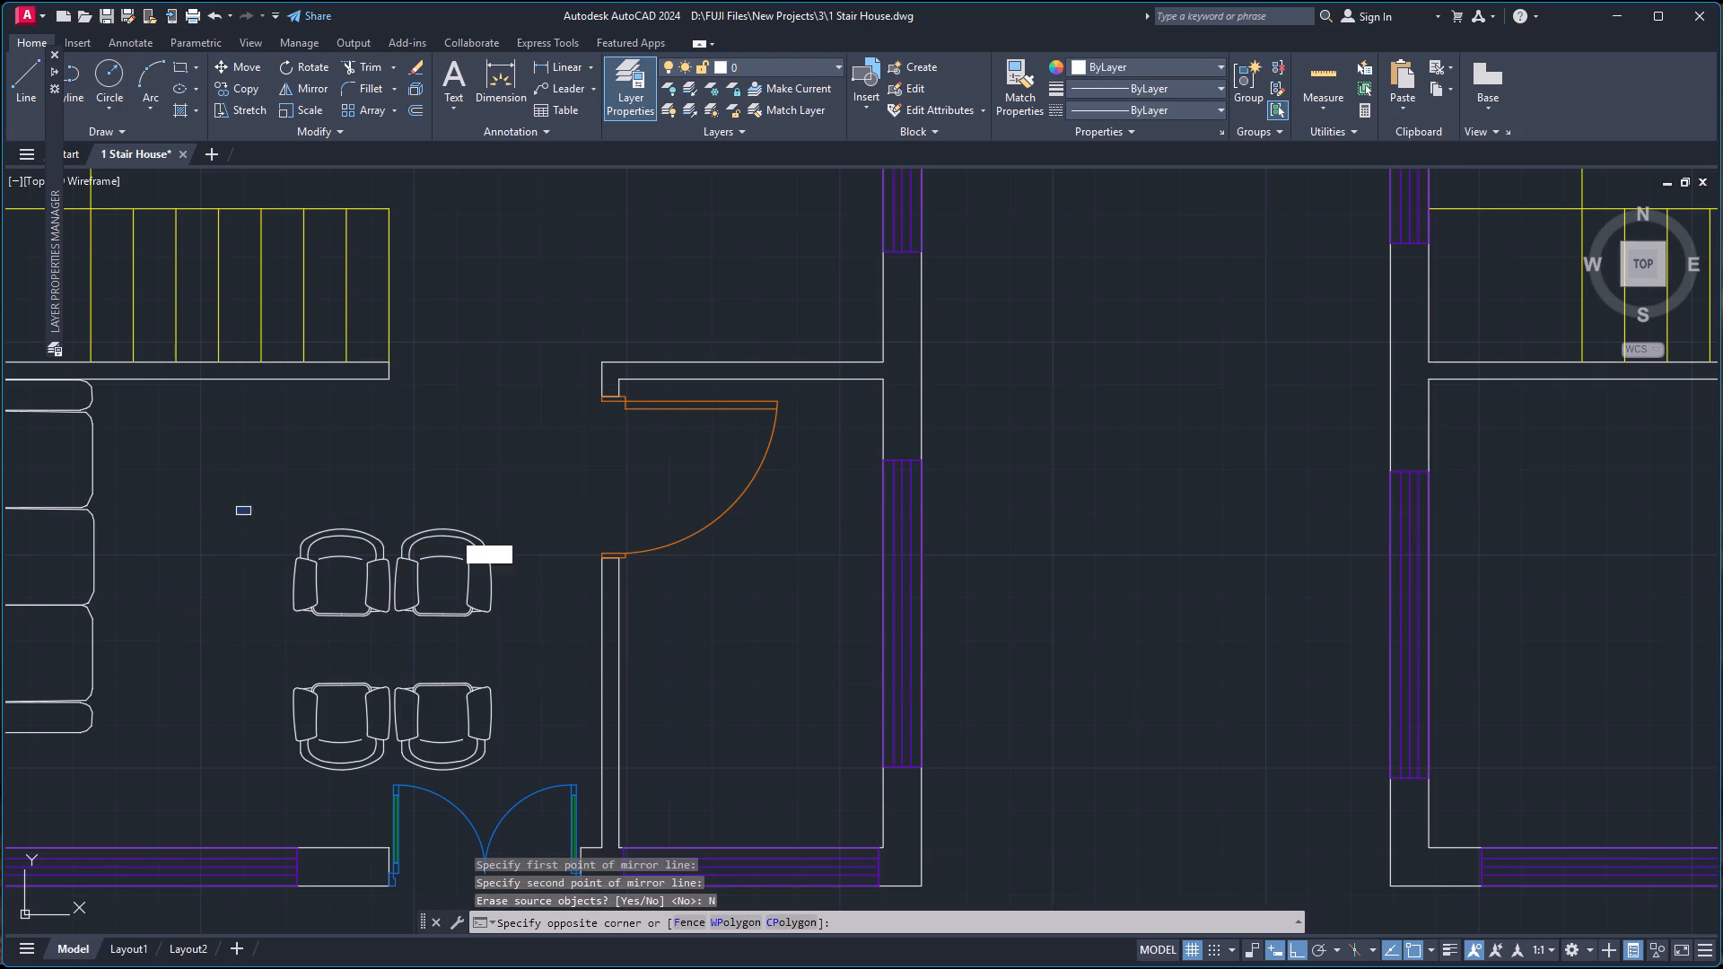
left_click(520, 624)
key("Delete")
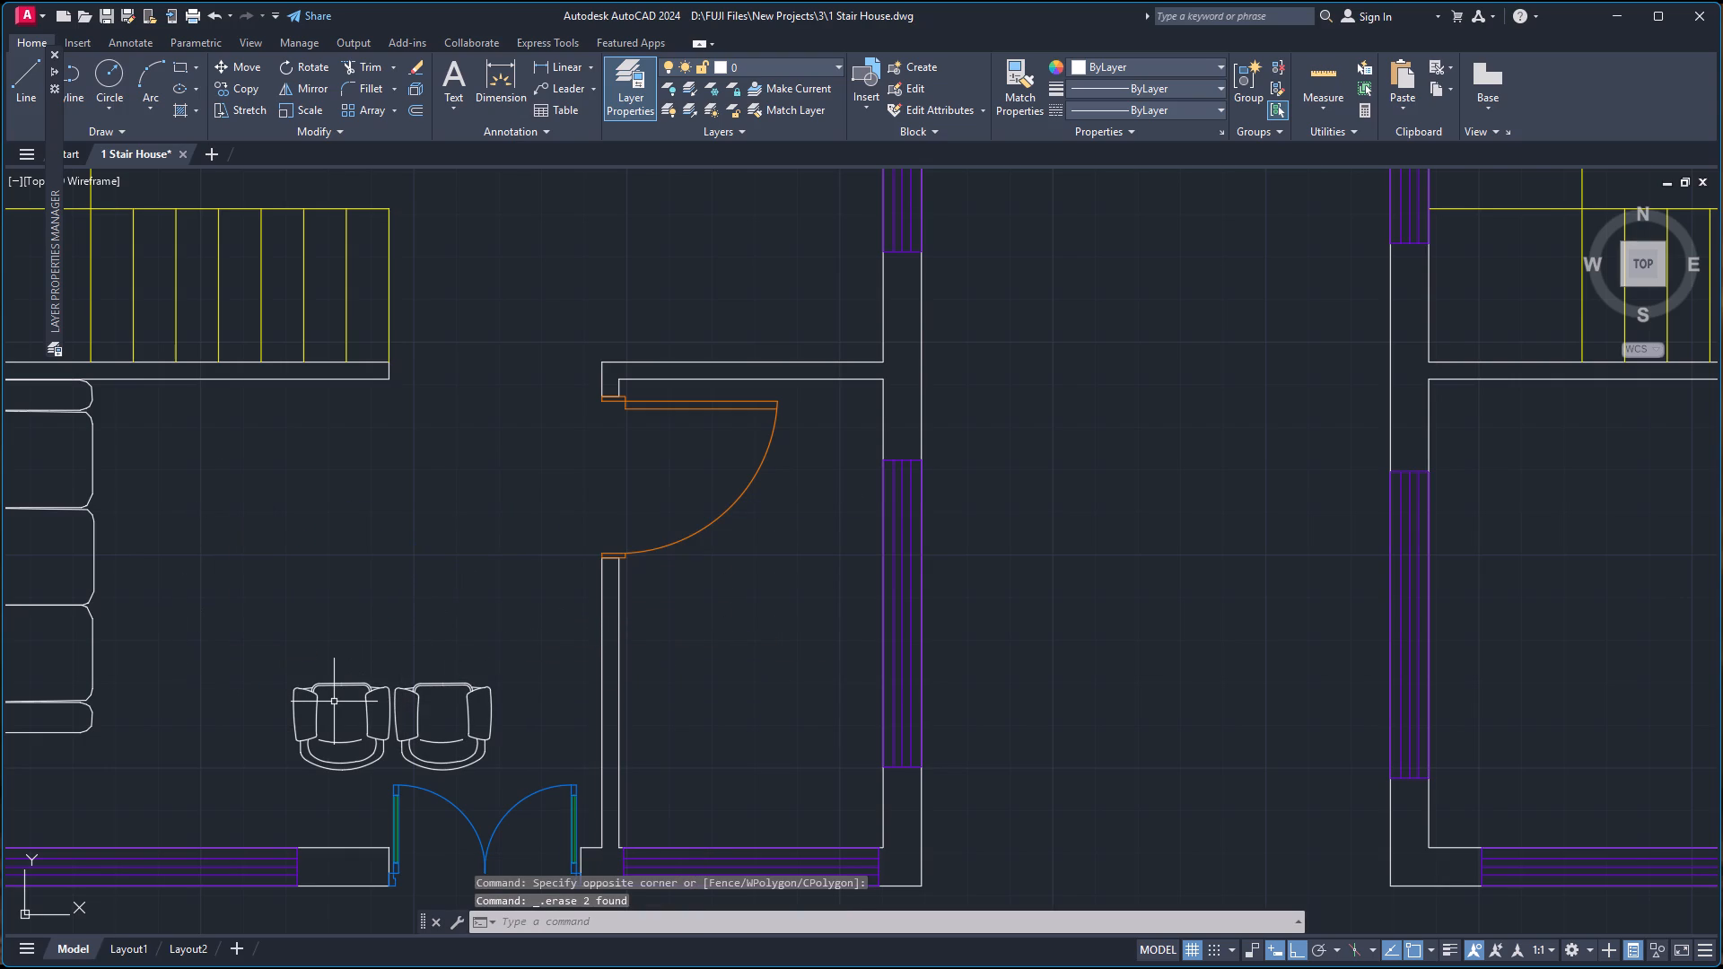
With Ortho off, move the two mirrored armchairs about 3'-0" southwest, just inside the south wall's window.
left_click_drag(521, 700, 509, 700)
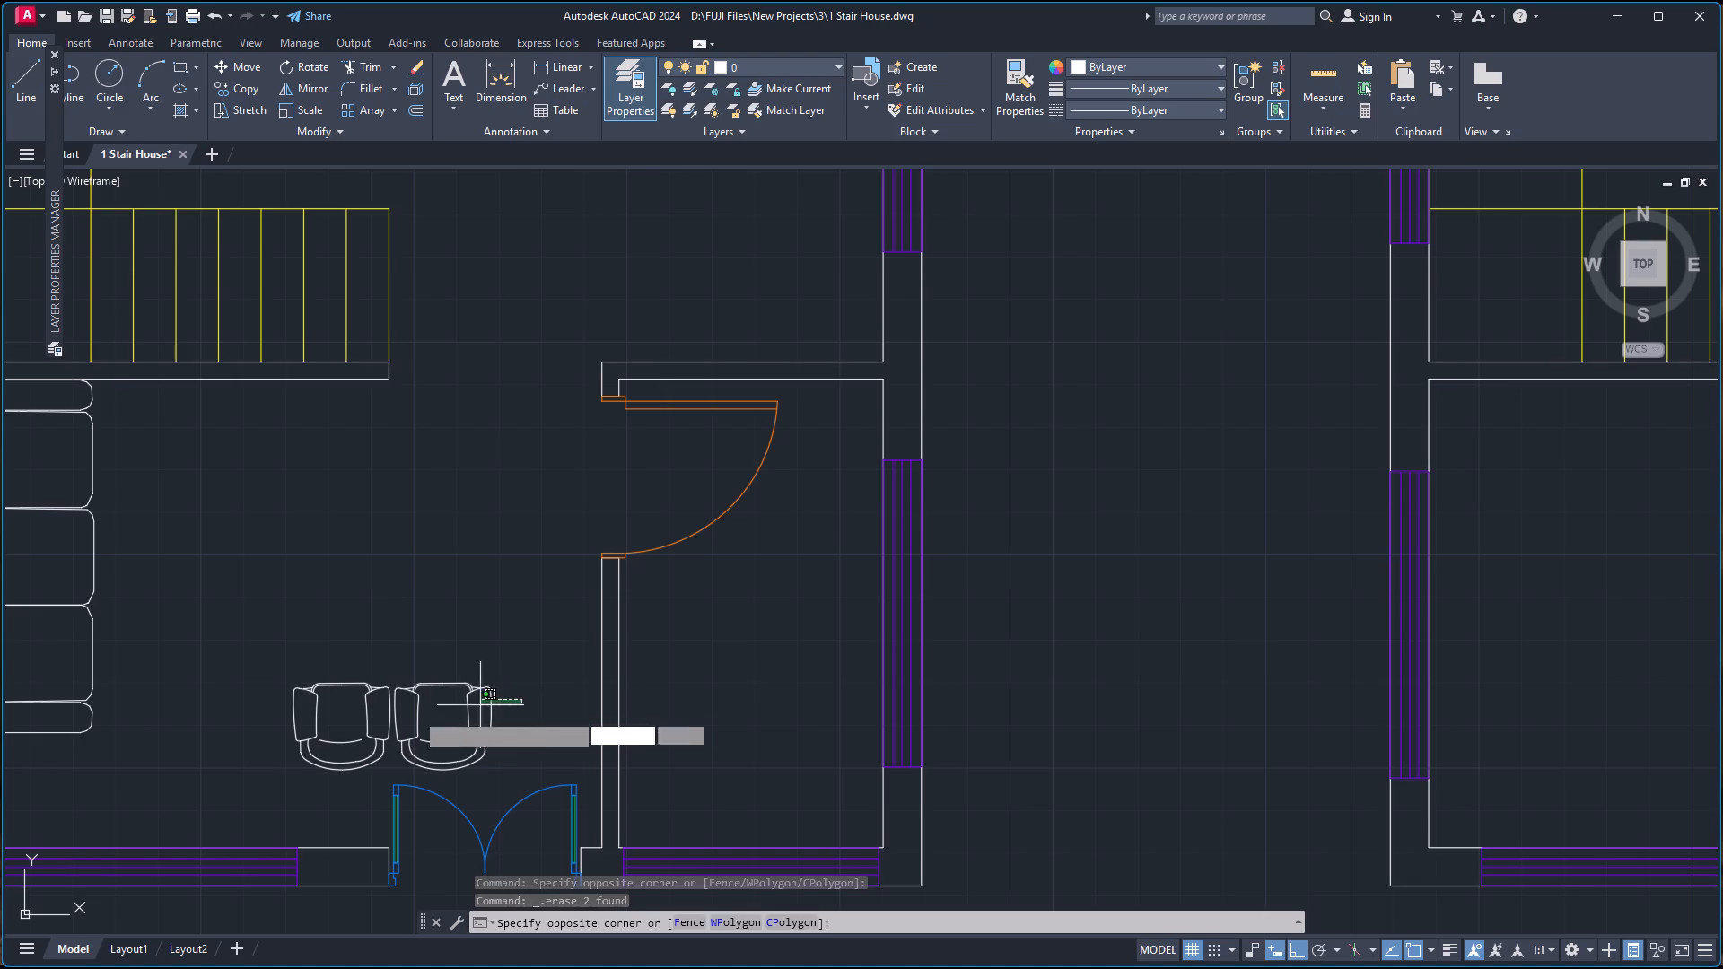
left_click(155, 722)
key("m")
key("Return")
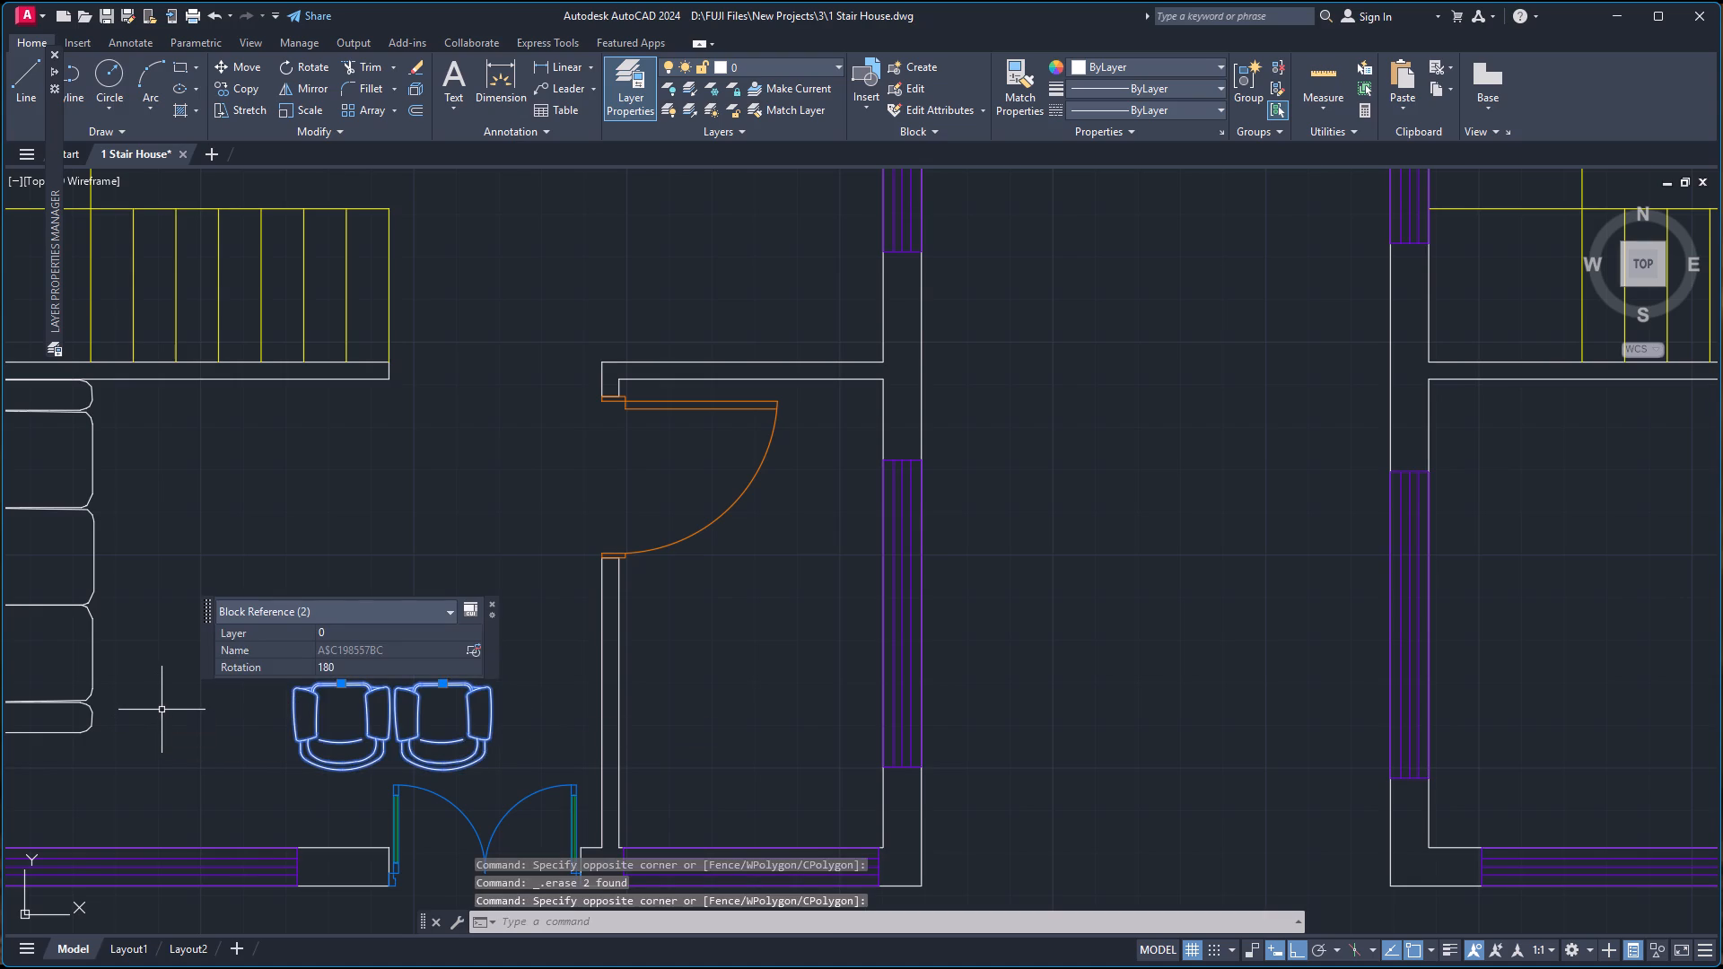
scroll(380, 688, "up", 1)
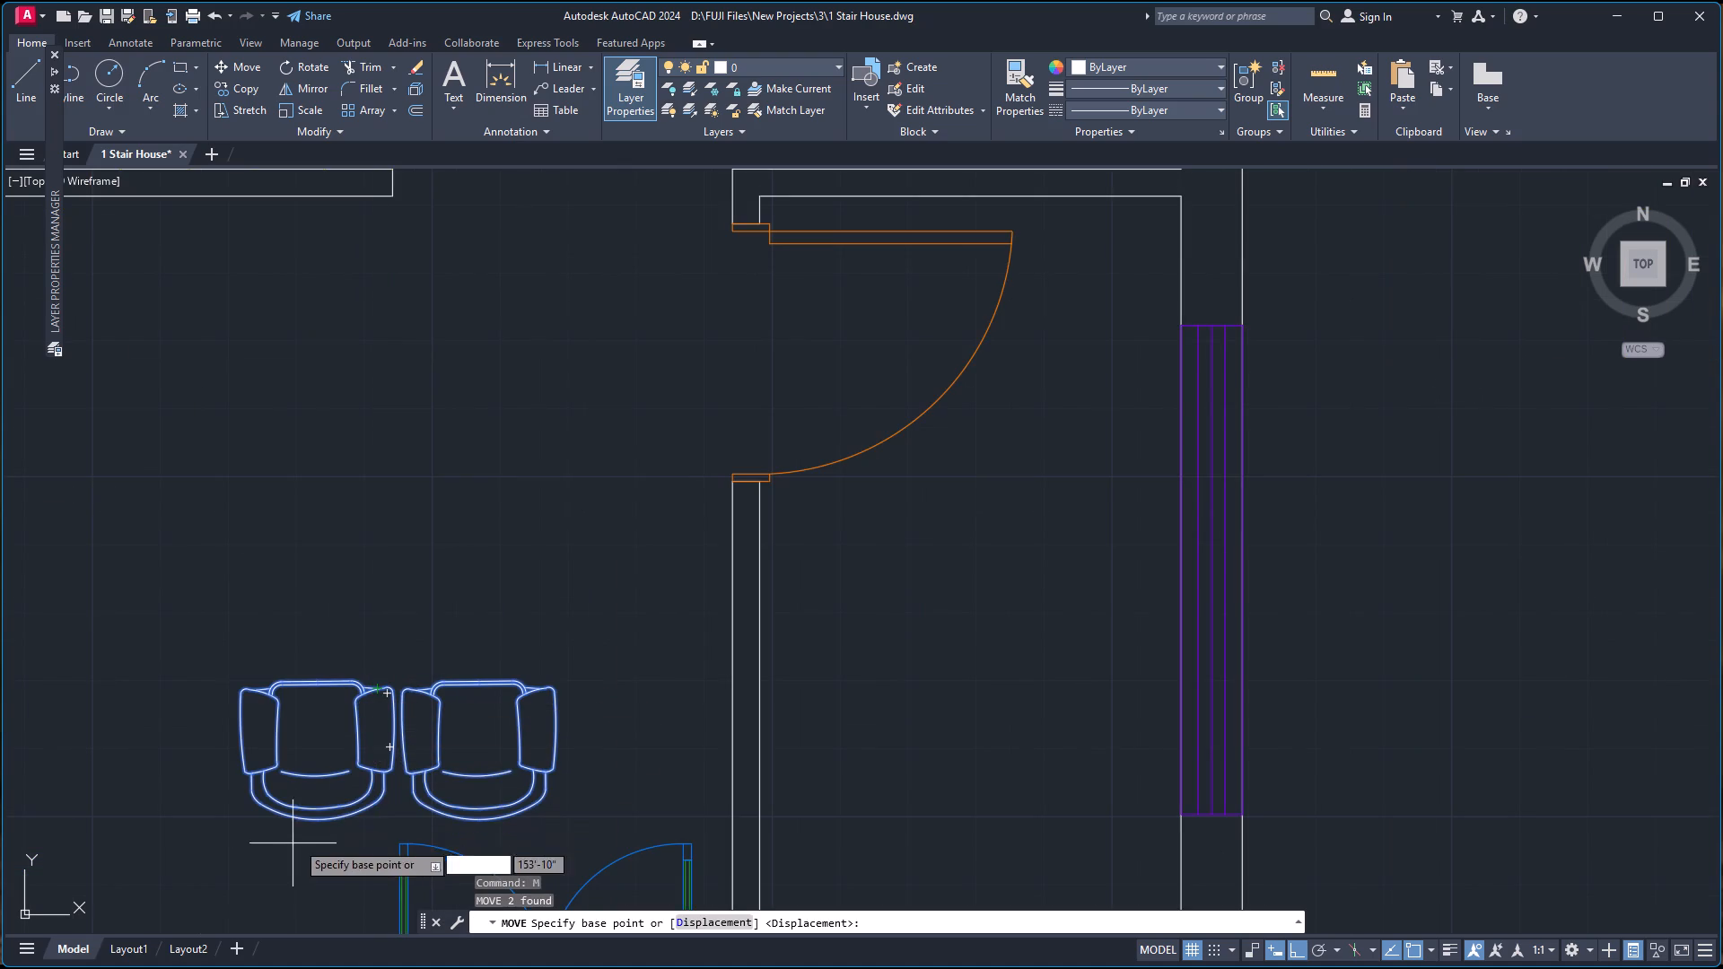
left_click(321, 819)
scroll(231, 827, "down", 4)
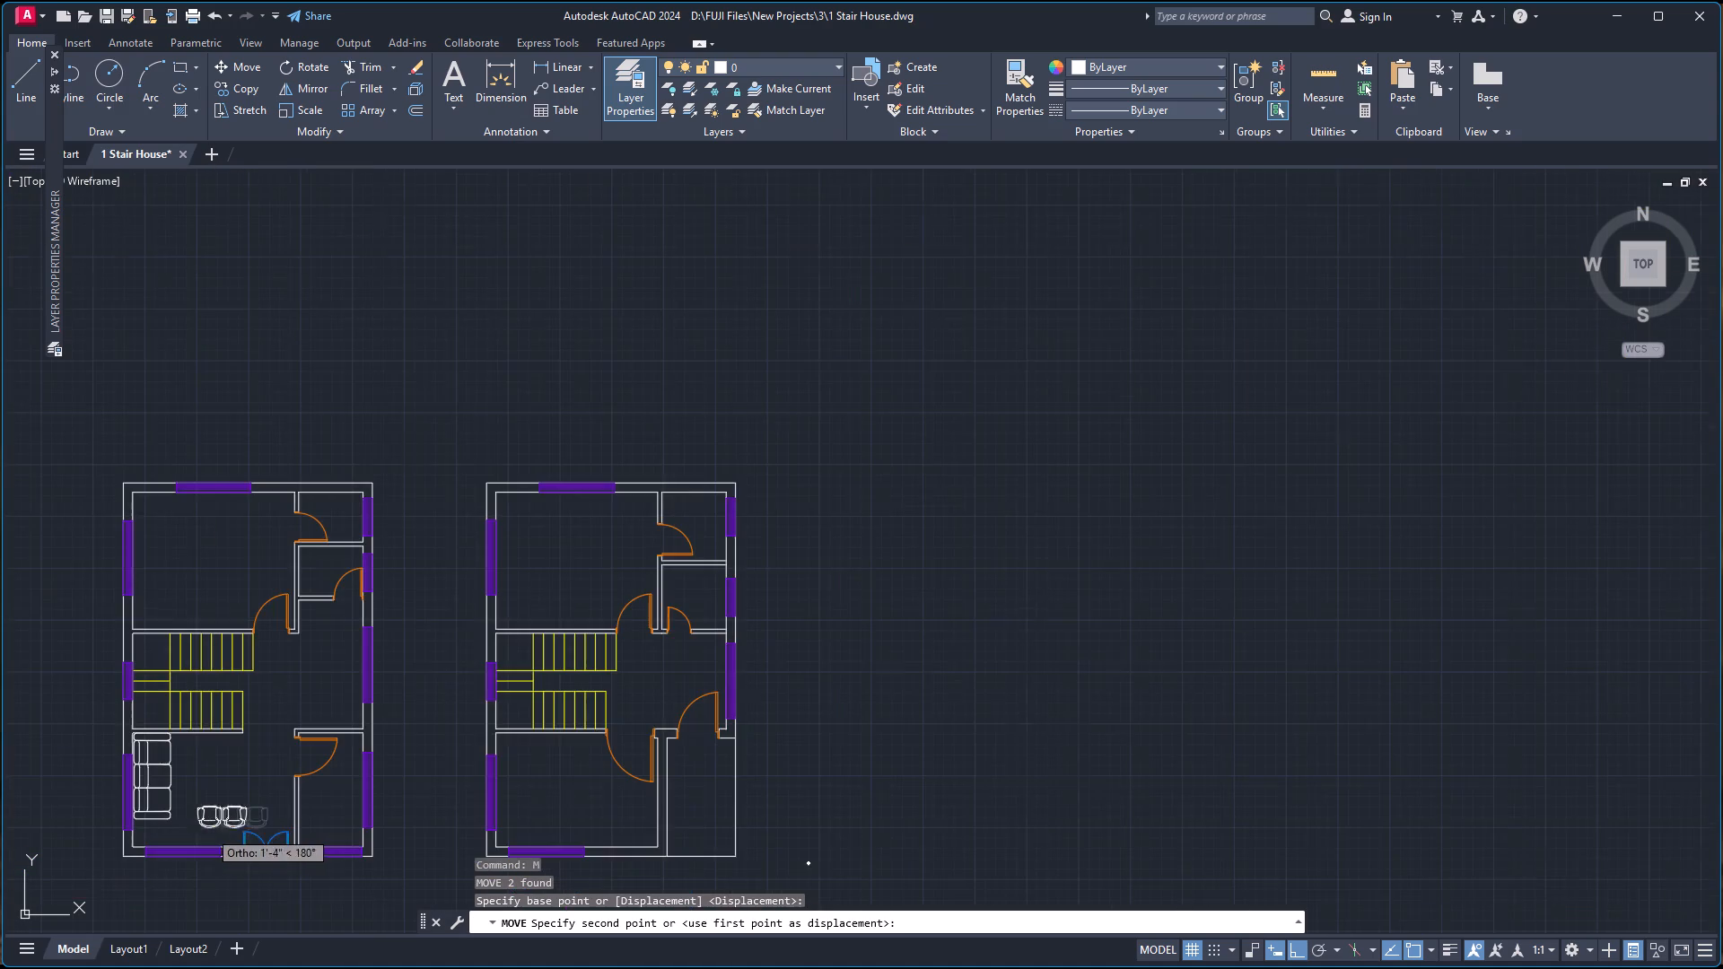
scroll(202, 839, "up", 2)
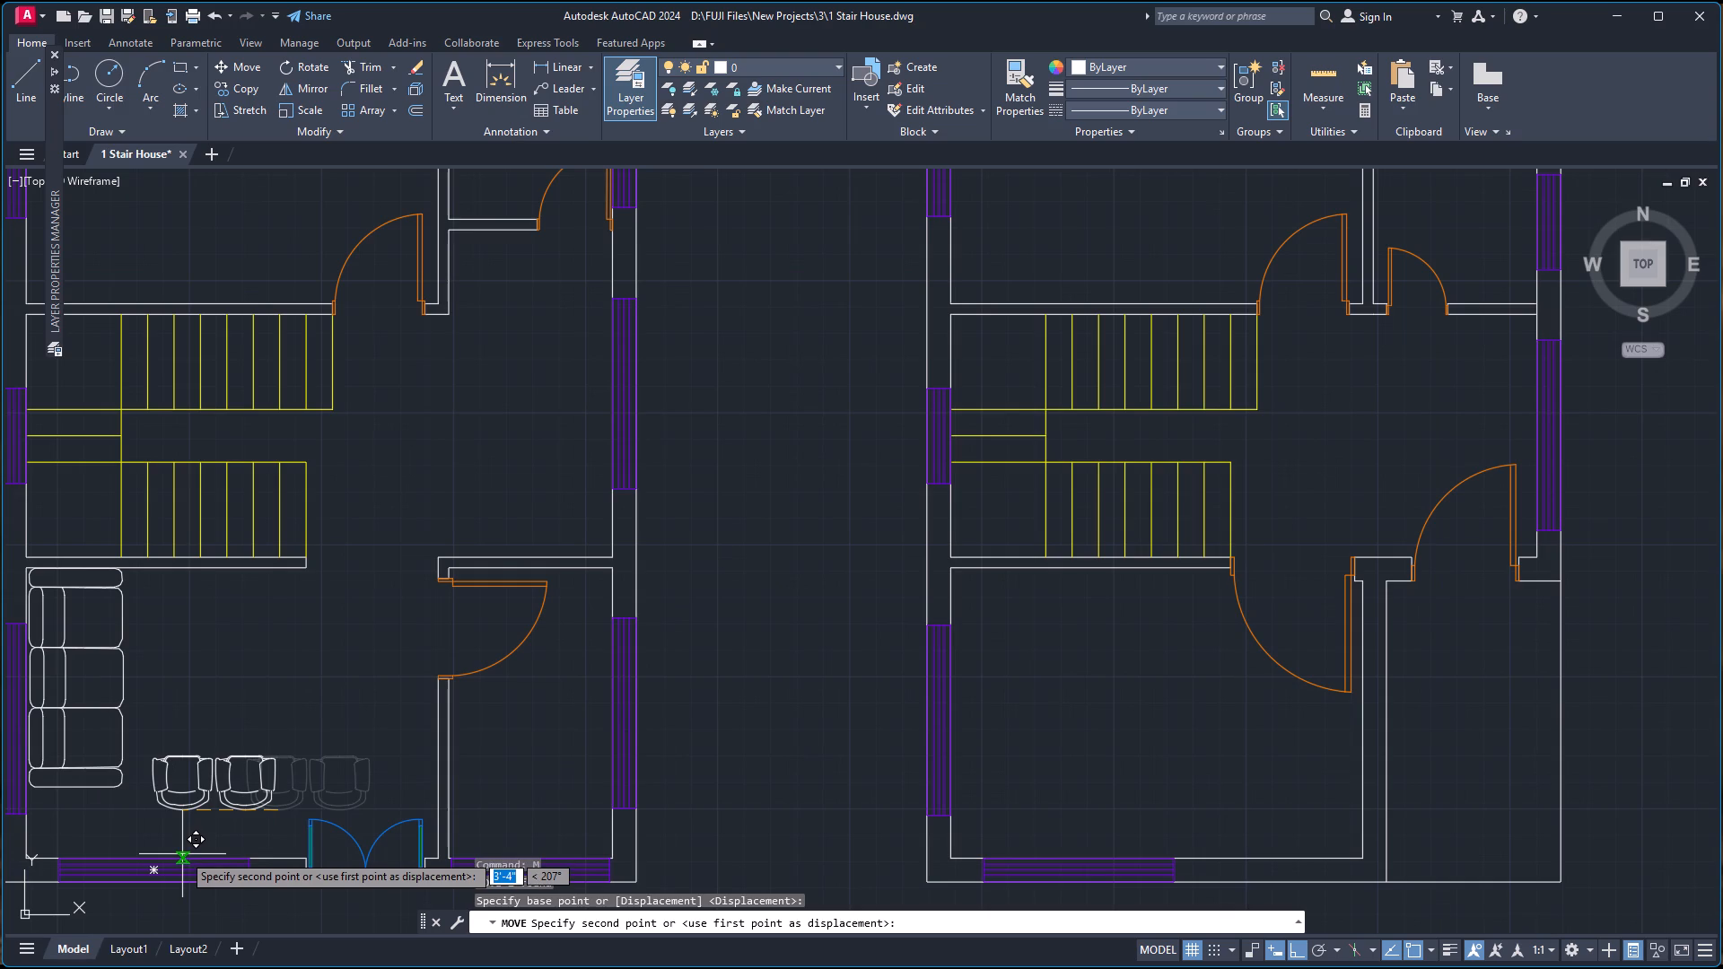
key("F8")
scroll(183, 842, "up", 1)
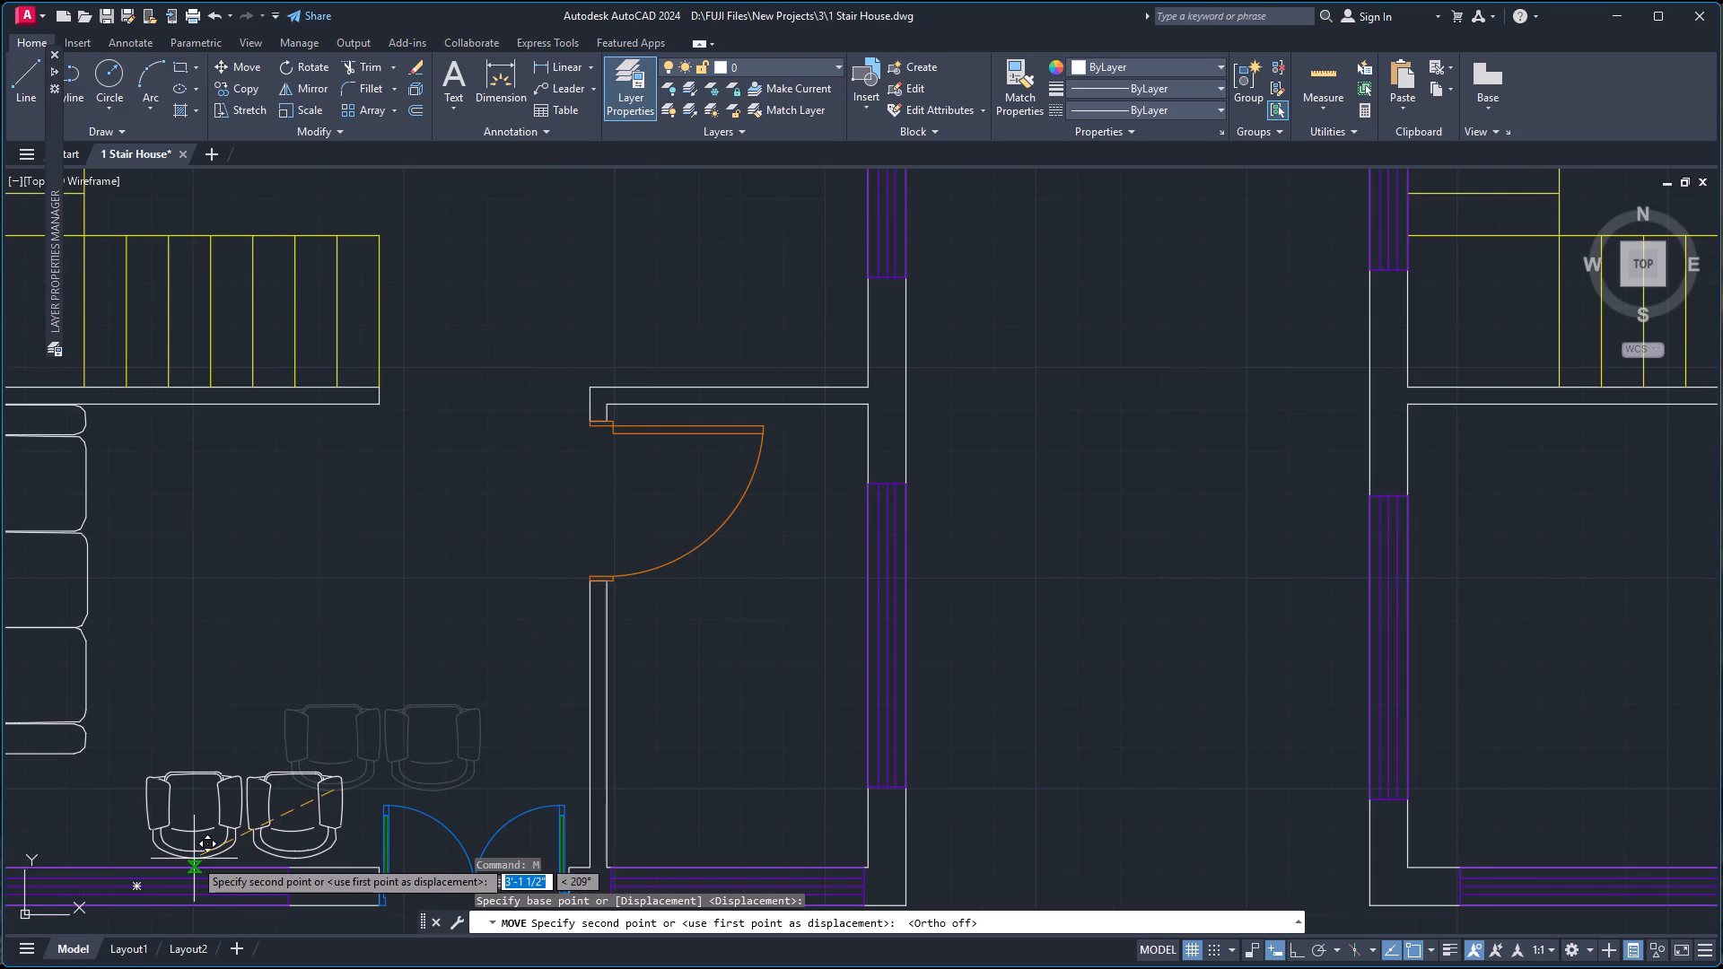
scroll(194, 859, "up", 1)
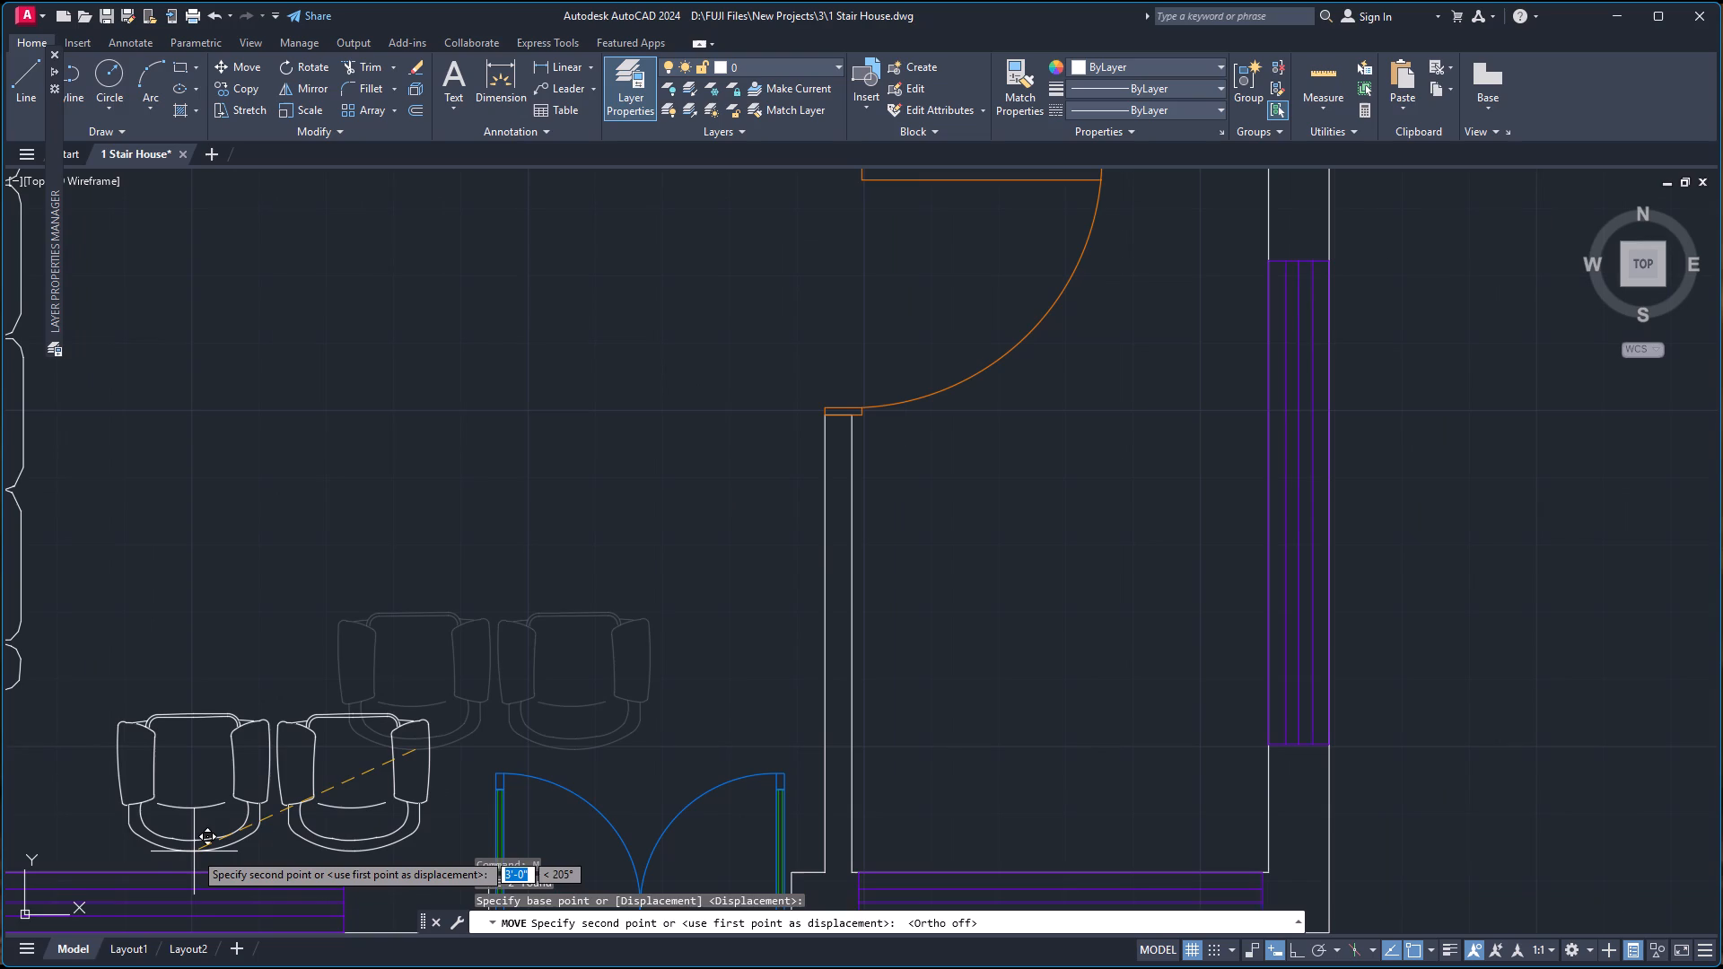
left_click(196, 831)
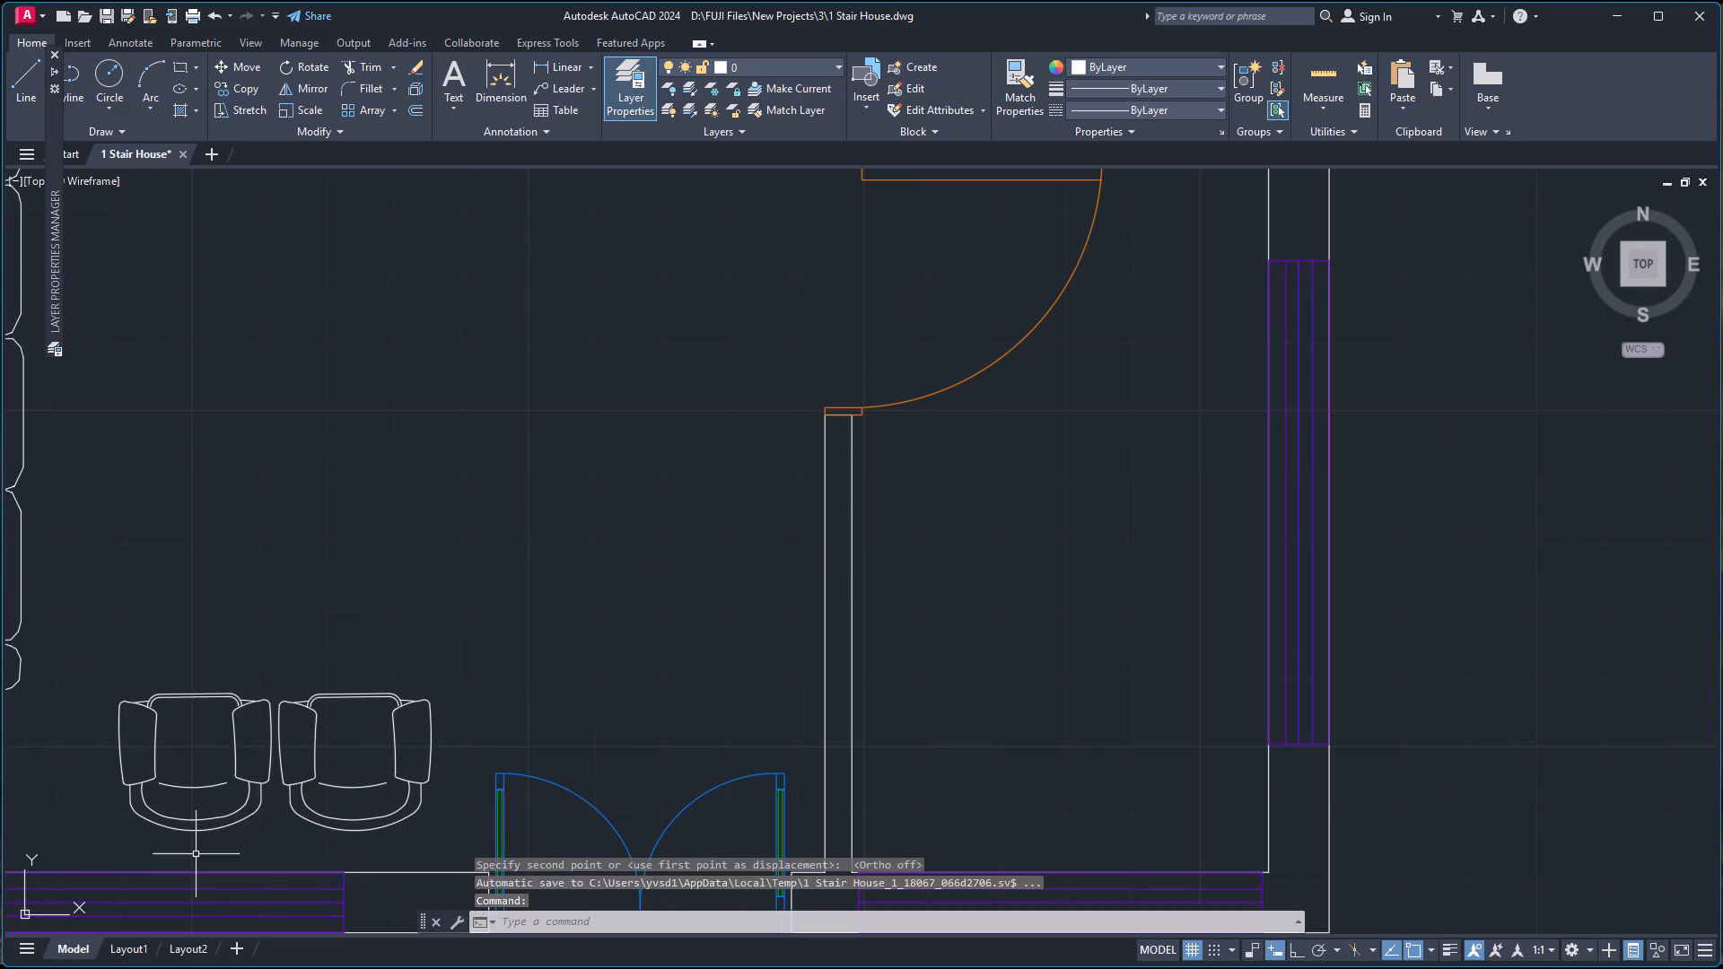
Scale up both armchairs from the middle of the west armchair's back by a freehand factor of about 0'-1 1/2".
scroll(200, 874, "down", 3)
scroll(221, 869, "up", 1)
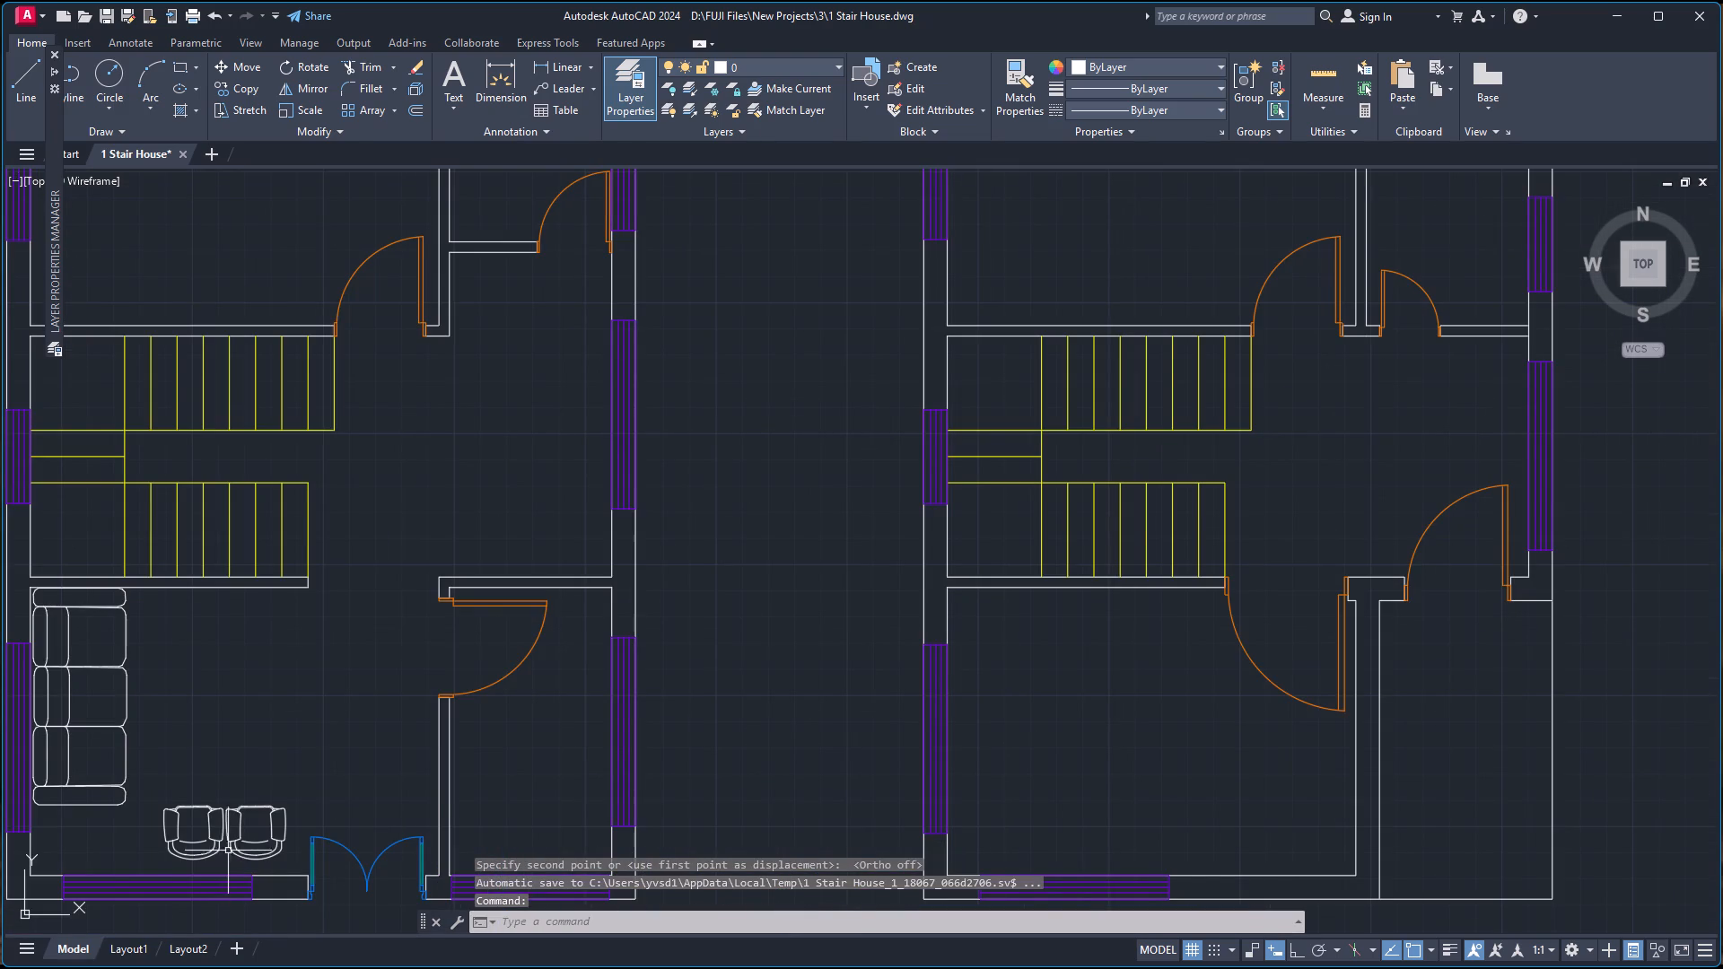
left_click(229, 846)
left_click(220, 842)
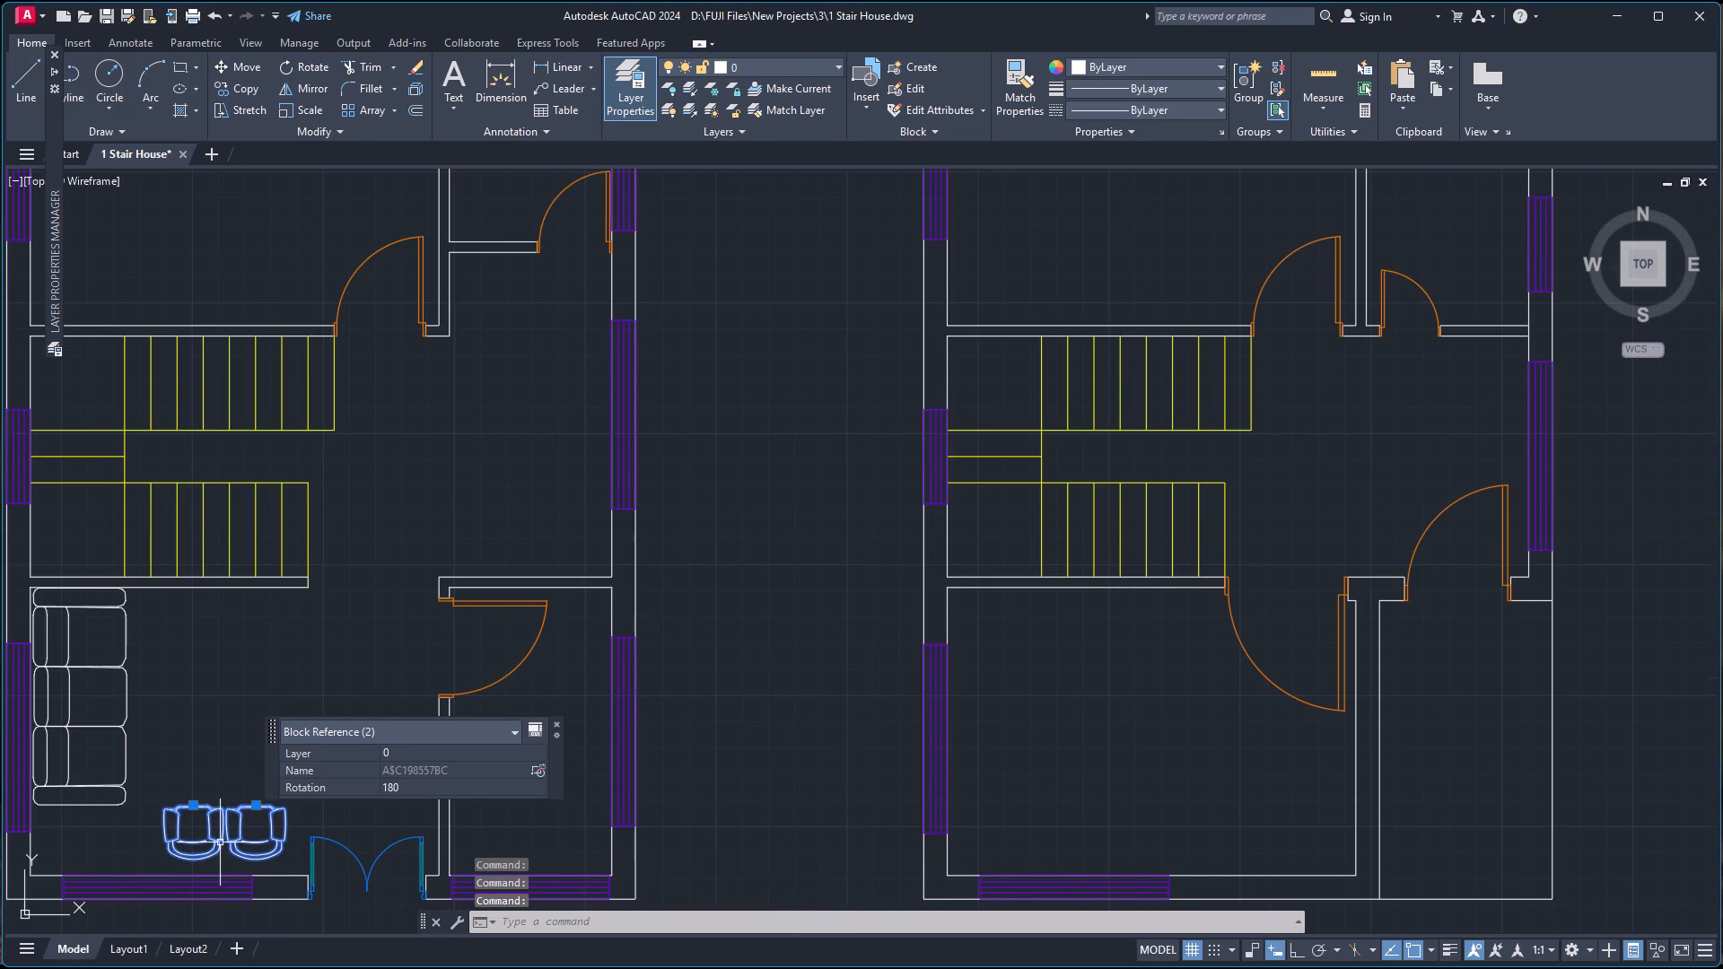
type("SC")
key("Return")
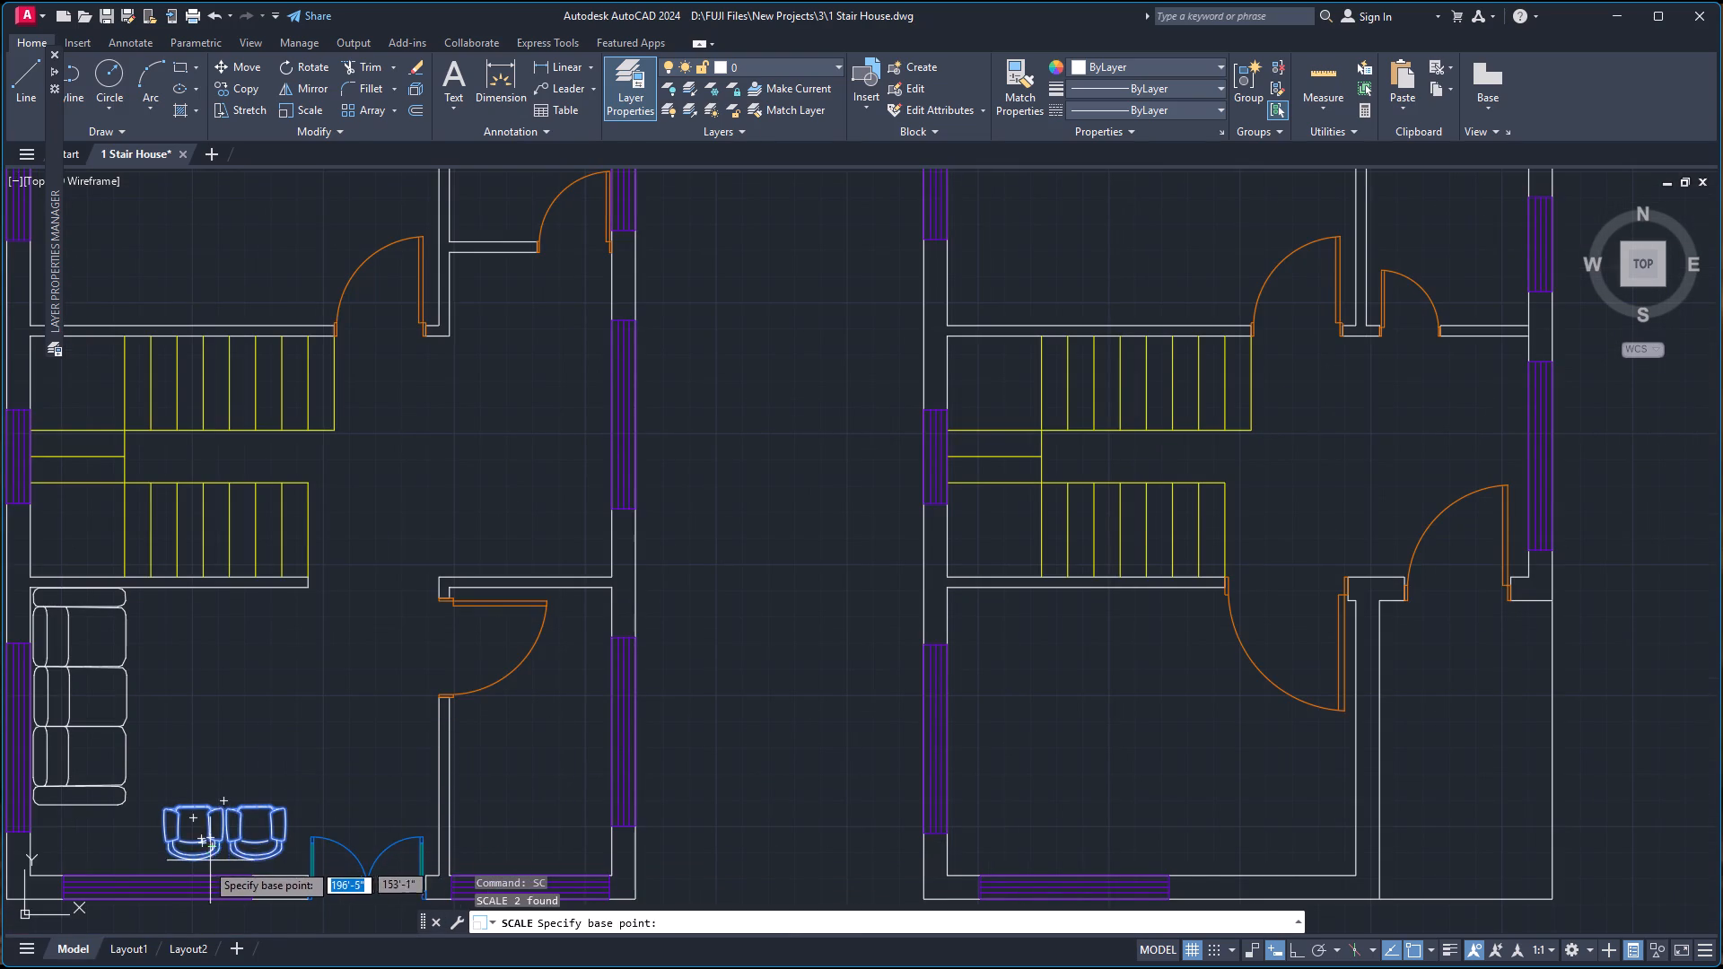
scroll(201, 865, "up", 2)
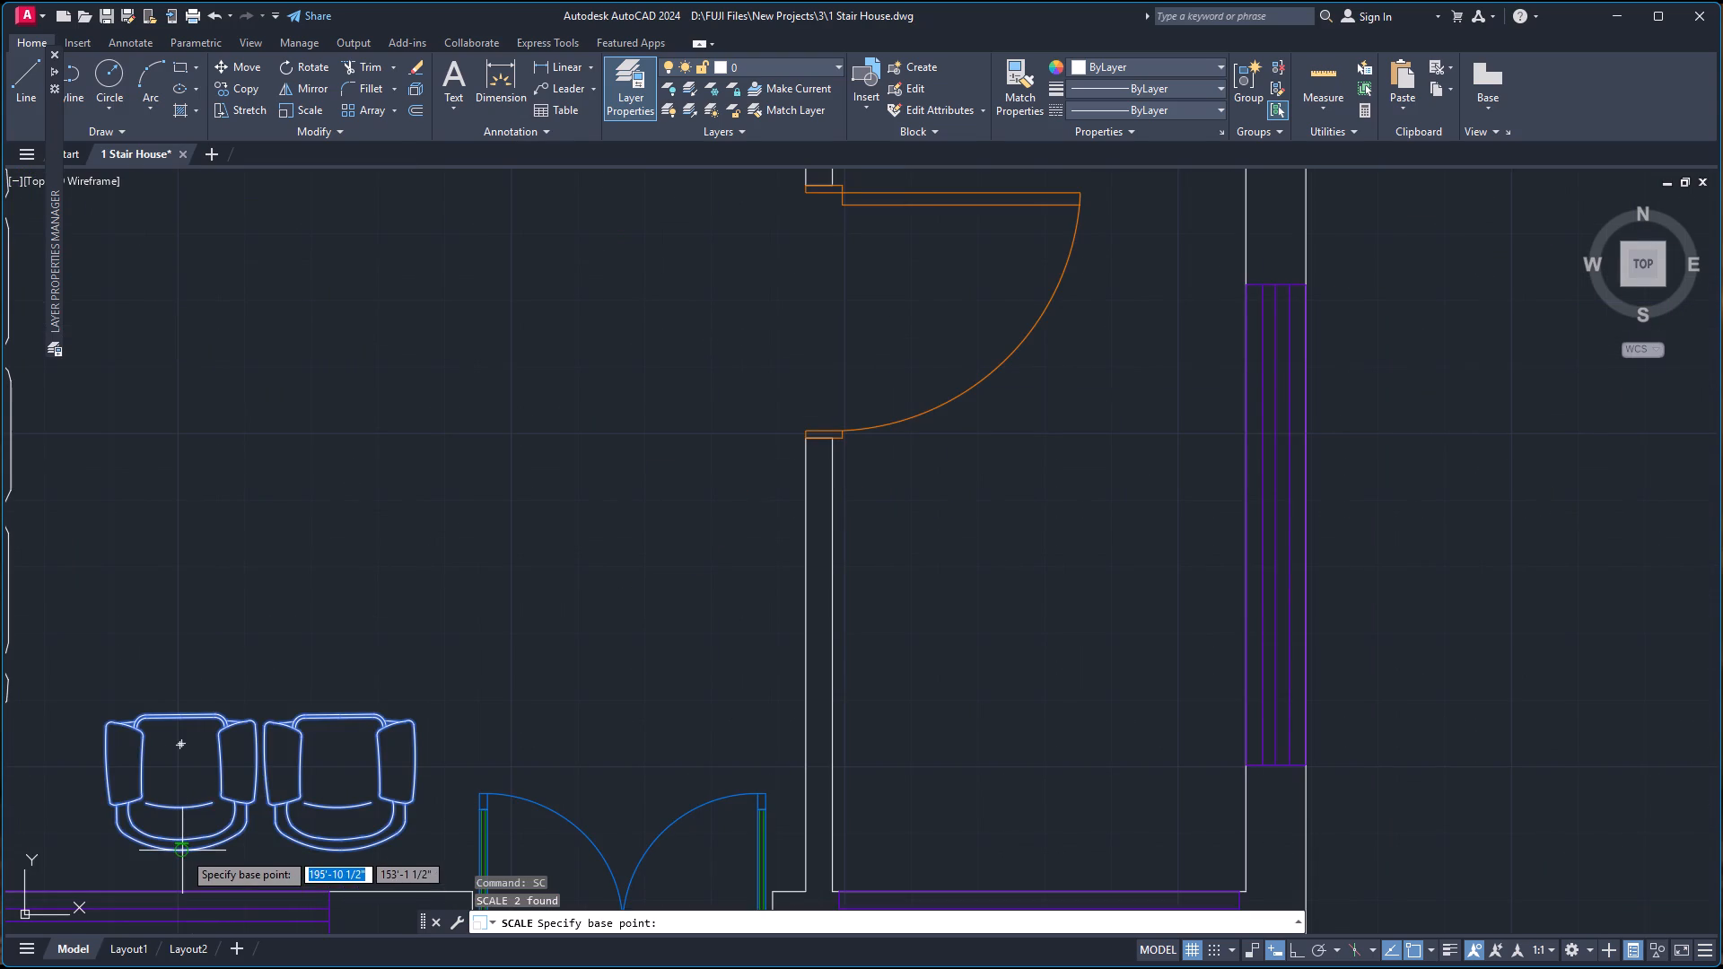
left_click(183, 850)
scroll(313, 654, "down", 1)
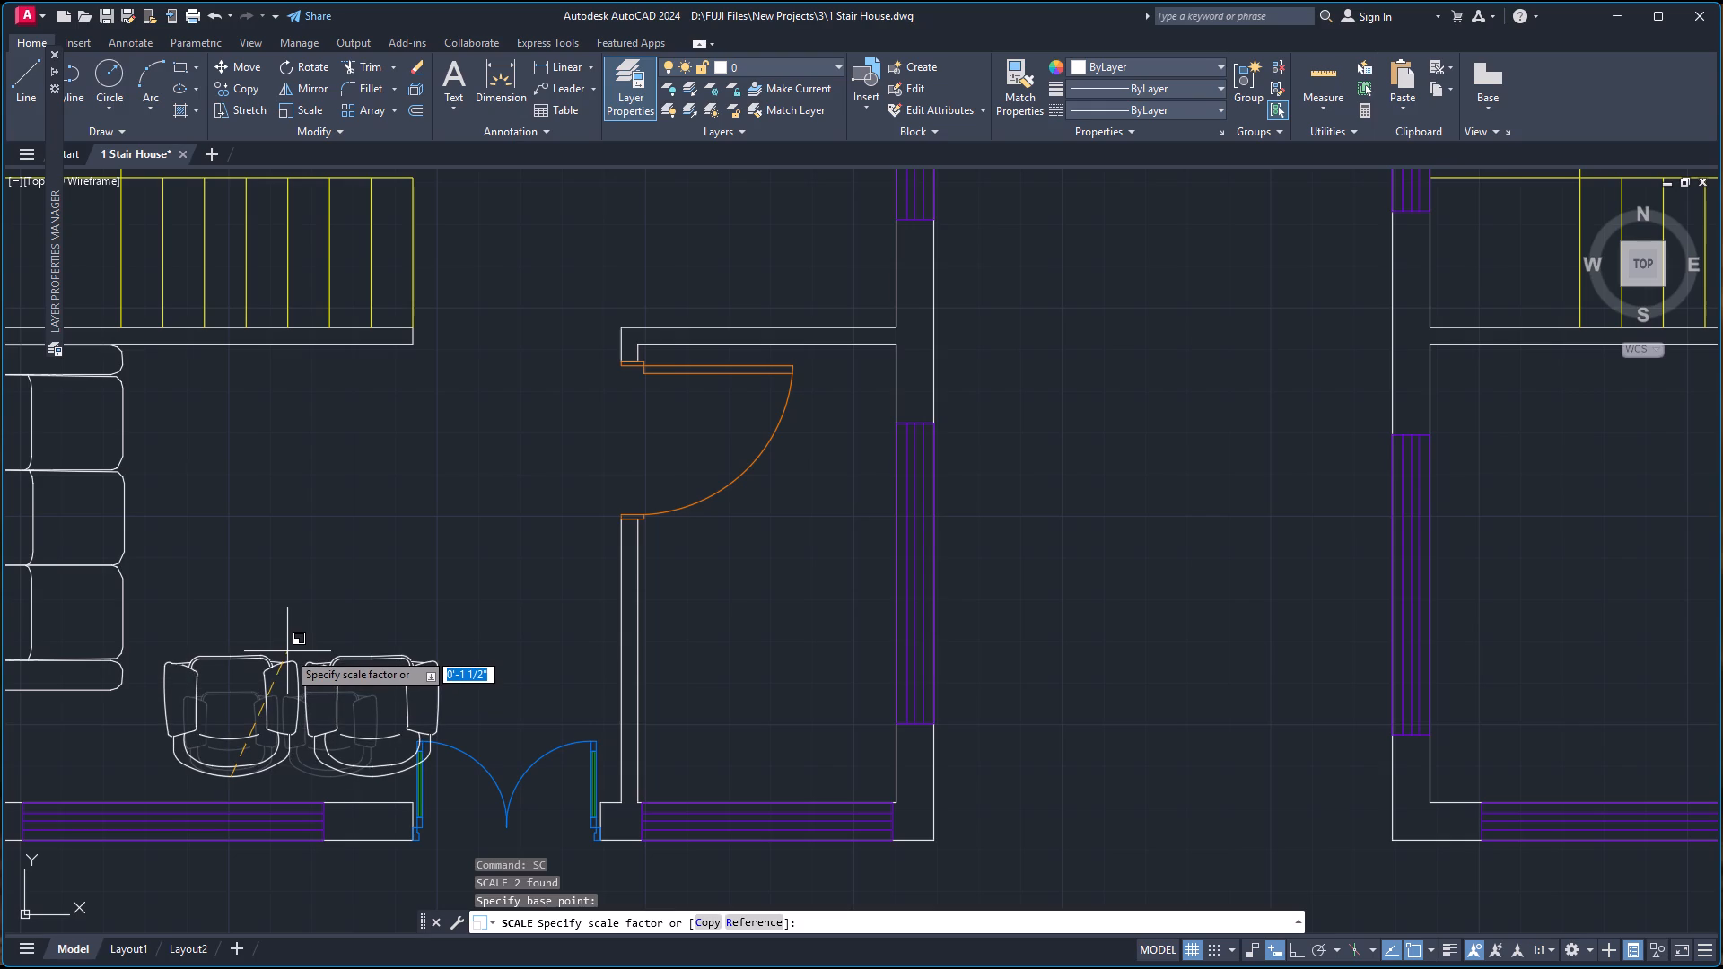
left_click(287, 650)
Move the two enlarged armchairs about 0'-8" southwest so their backs sit close to the south wall, clear of the double door.
left_click(275, 723)
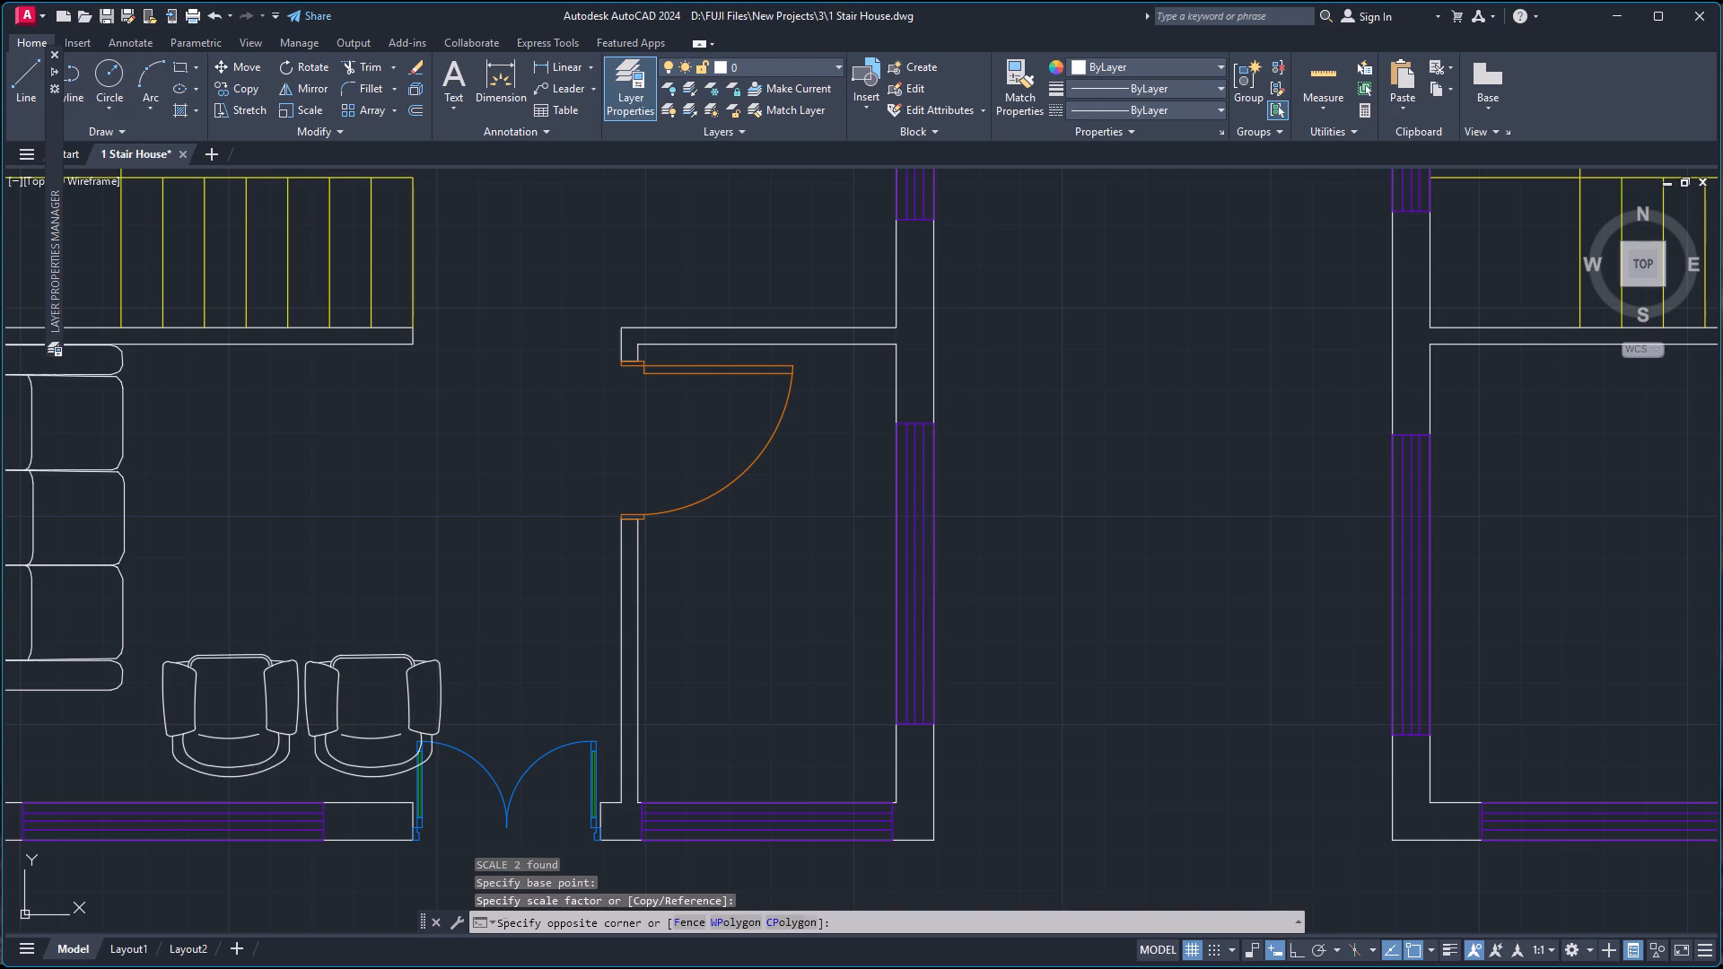
left_click(249, 721)
left_click(350, 707)
left_click(313, 719)
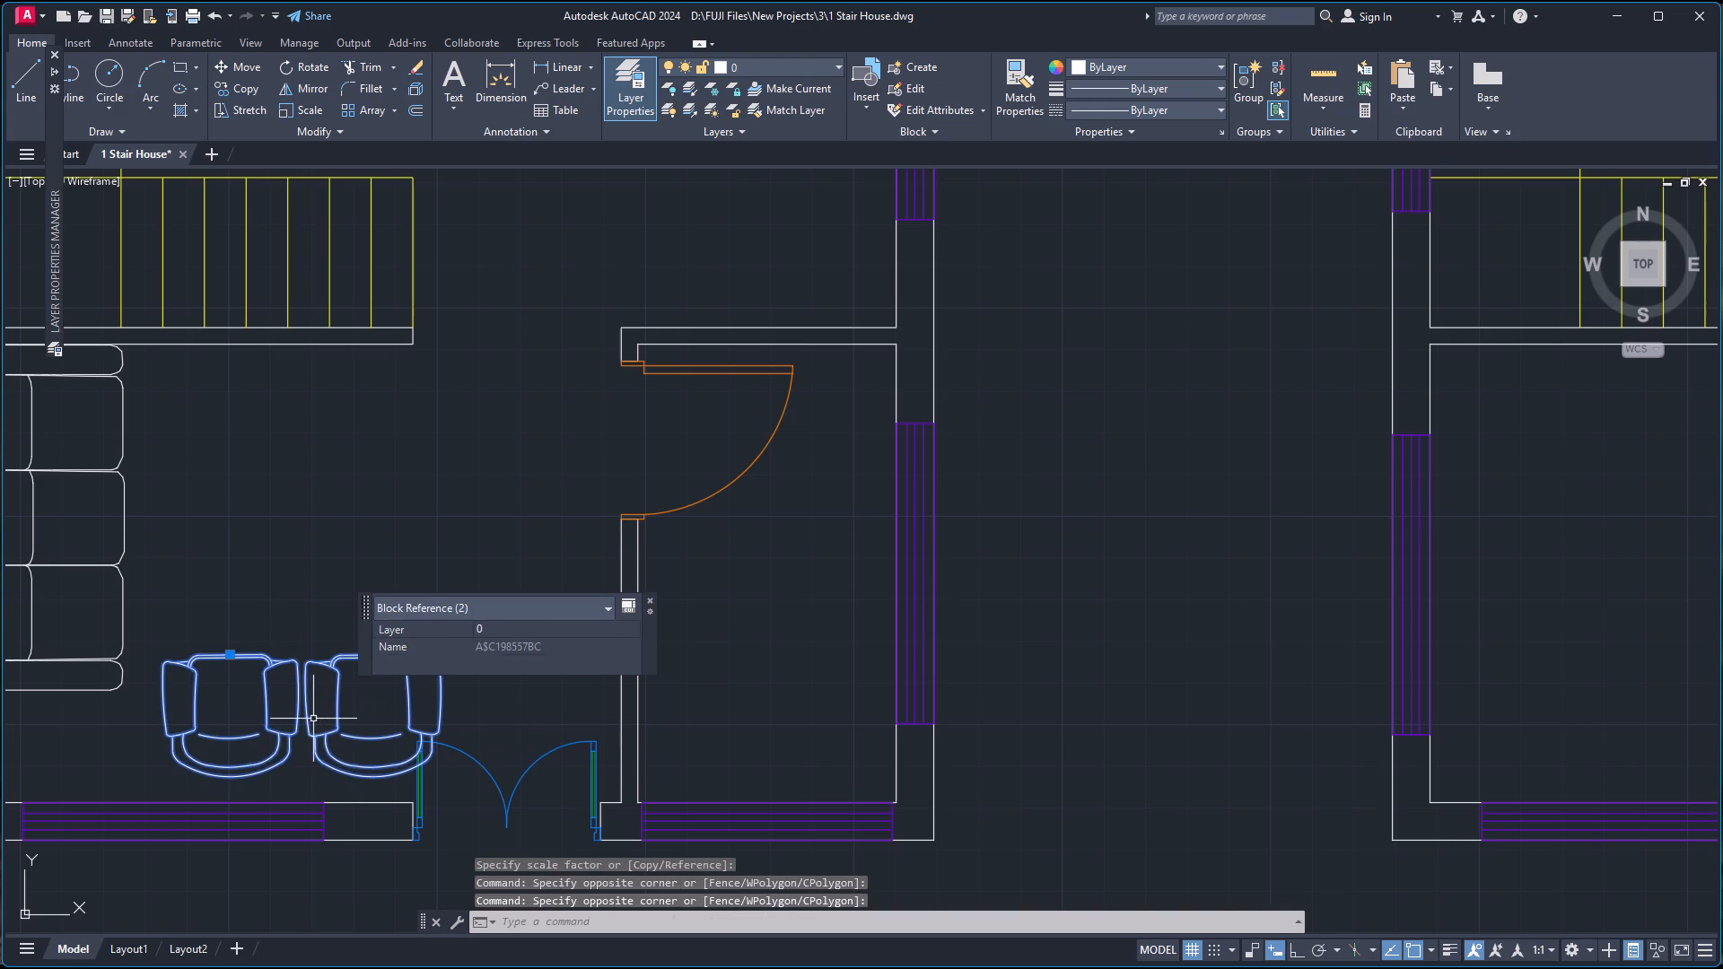
key("m")
key("Return")
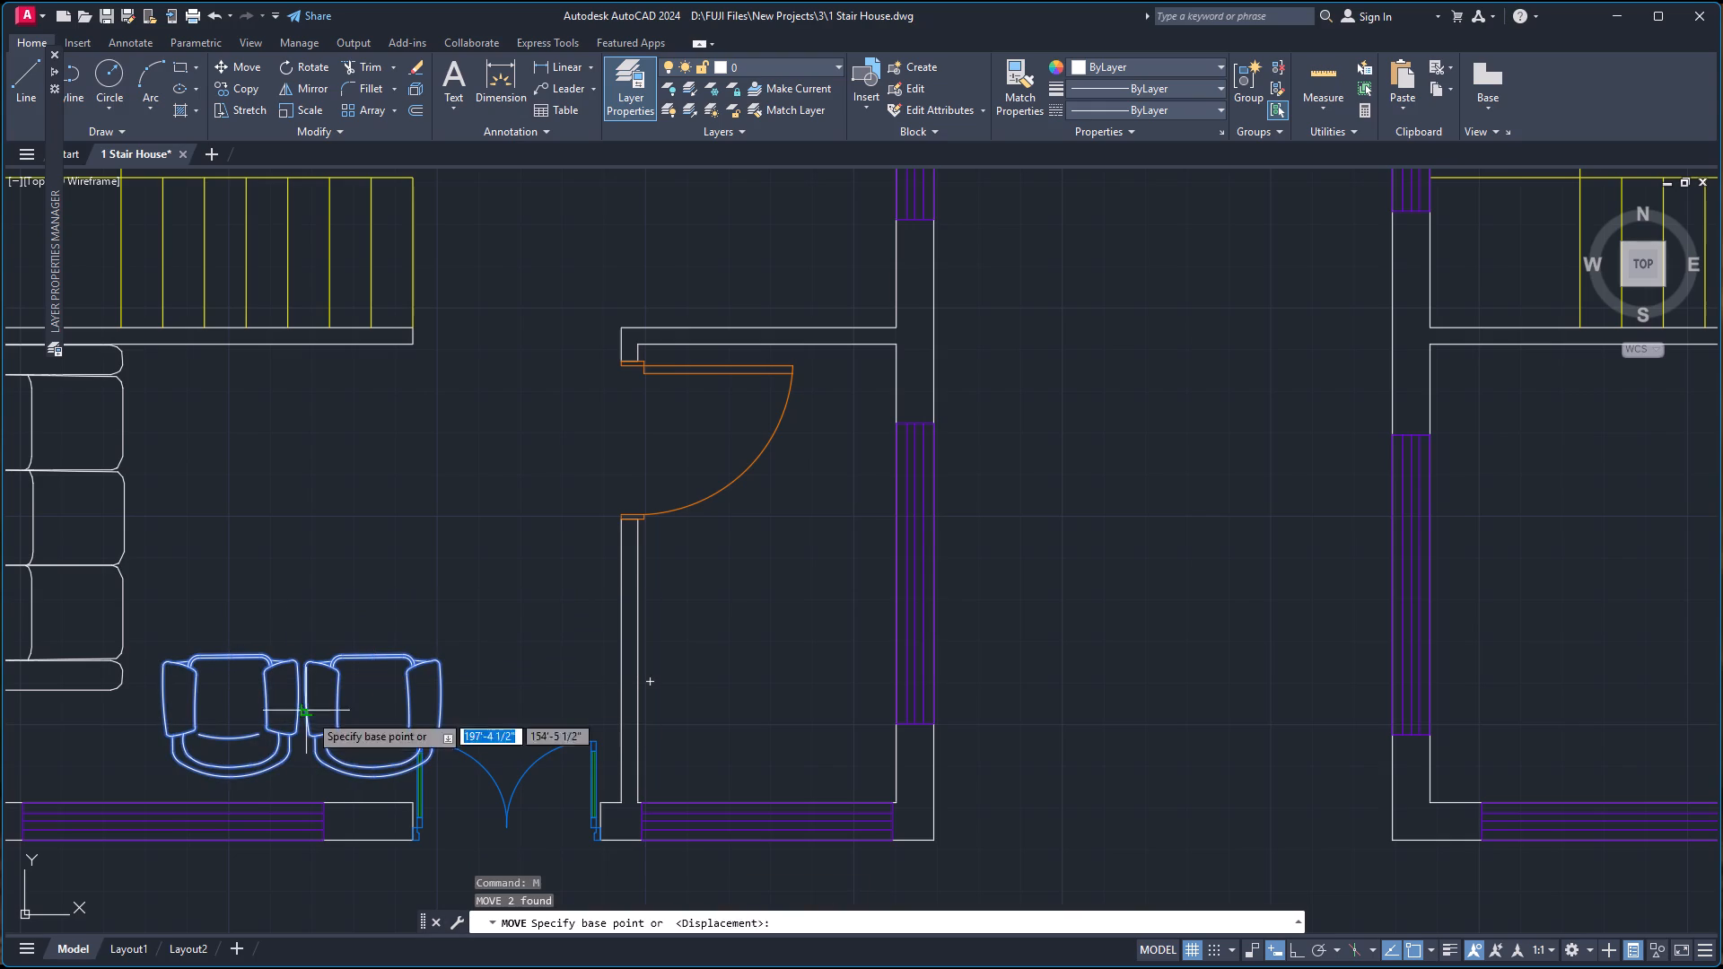
left_click(232, 779)
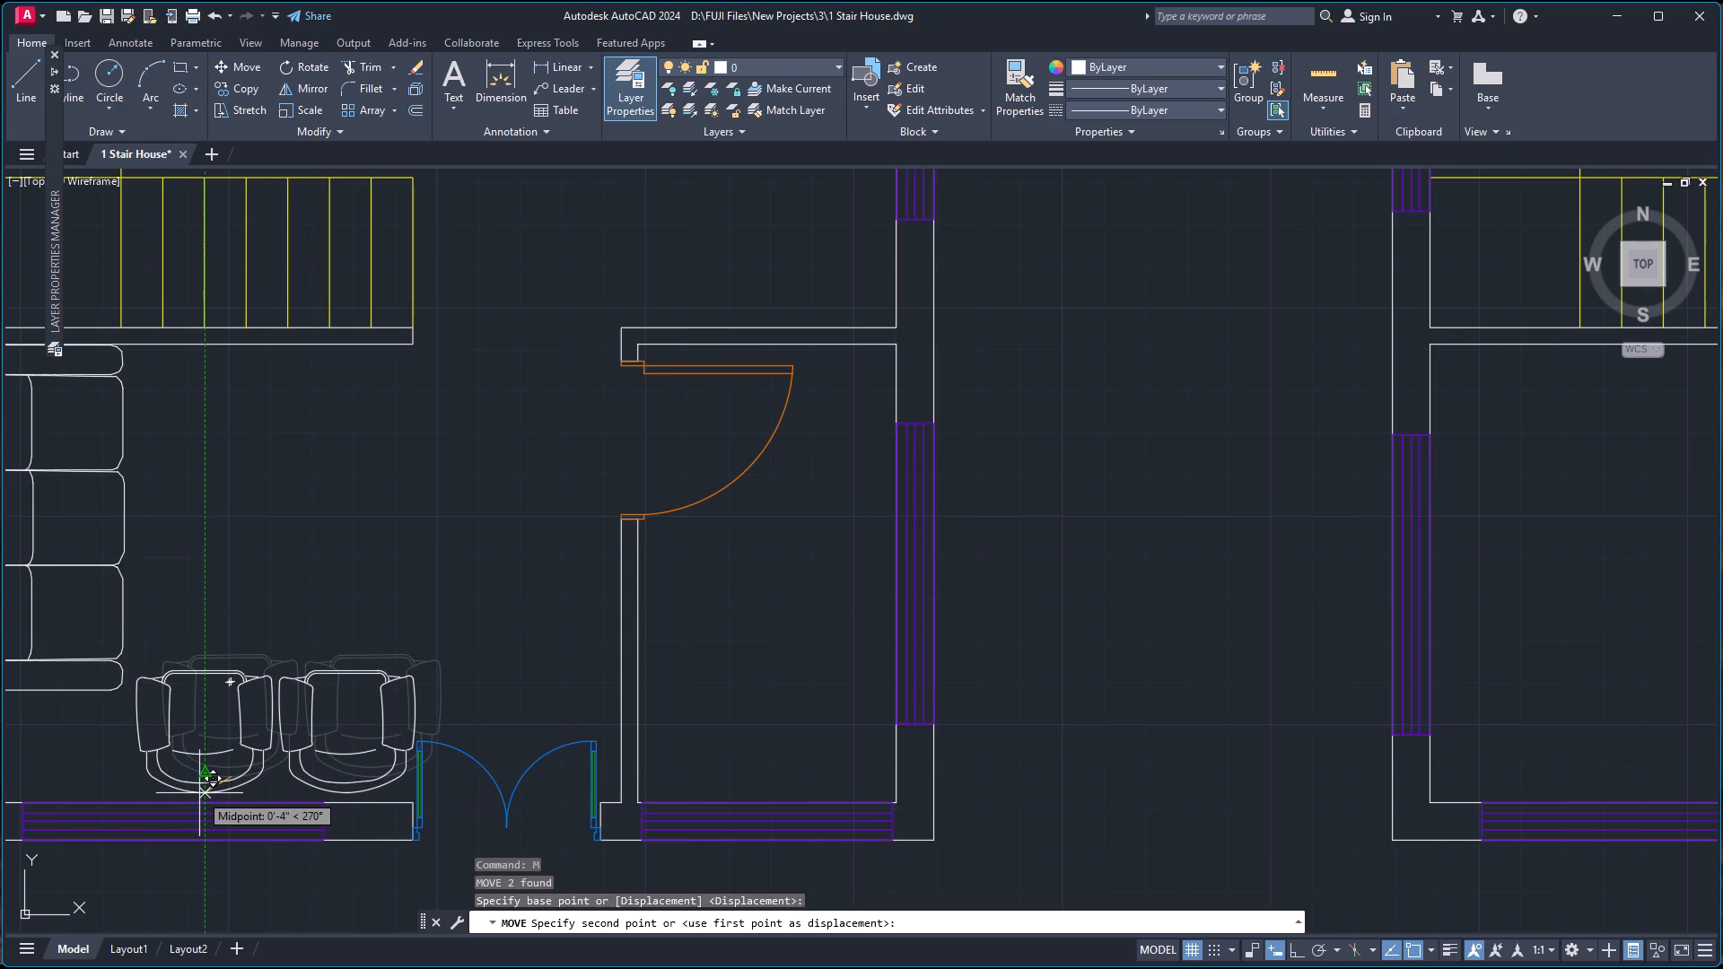
scroll(199, 793, "up", 1)
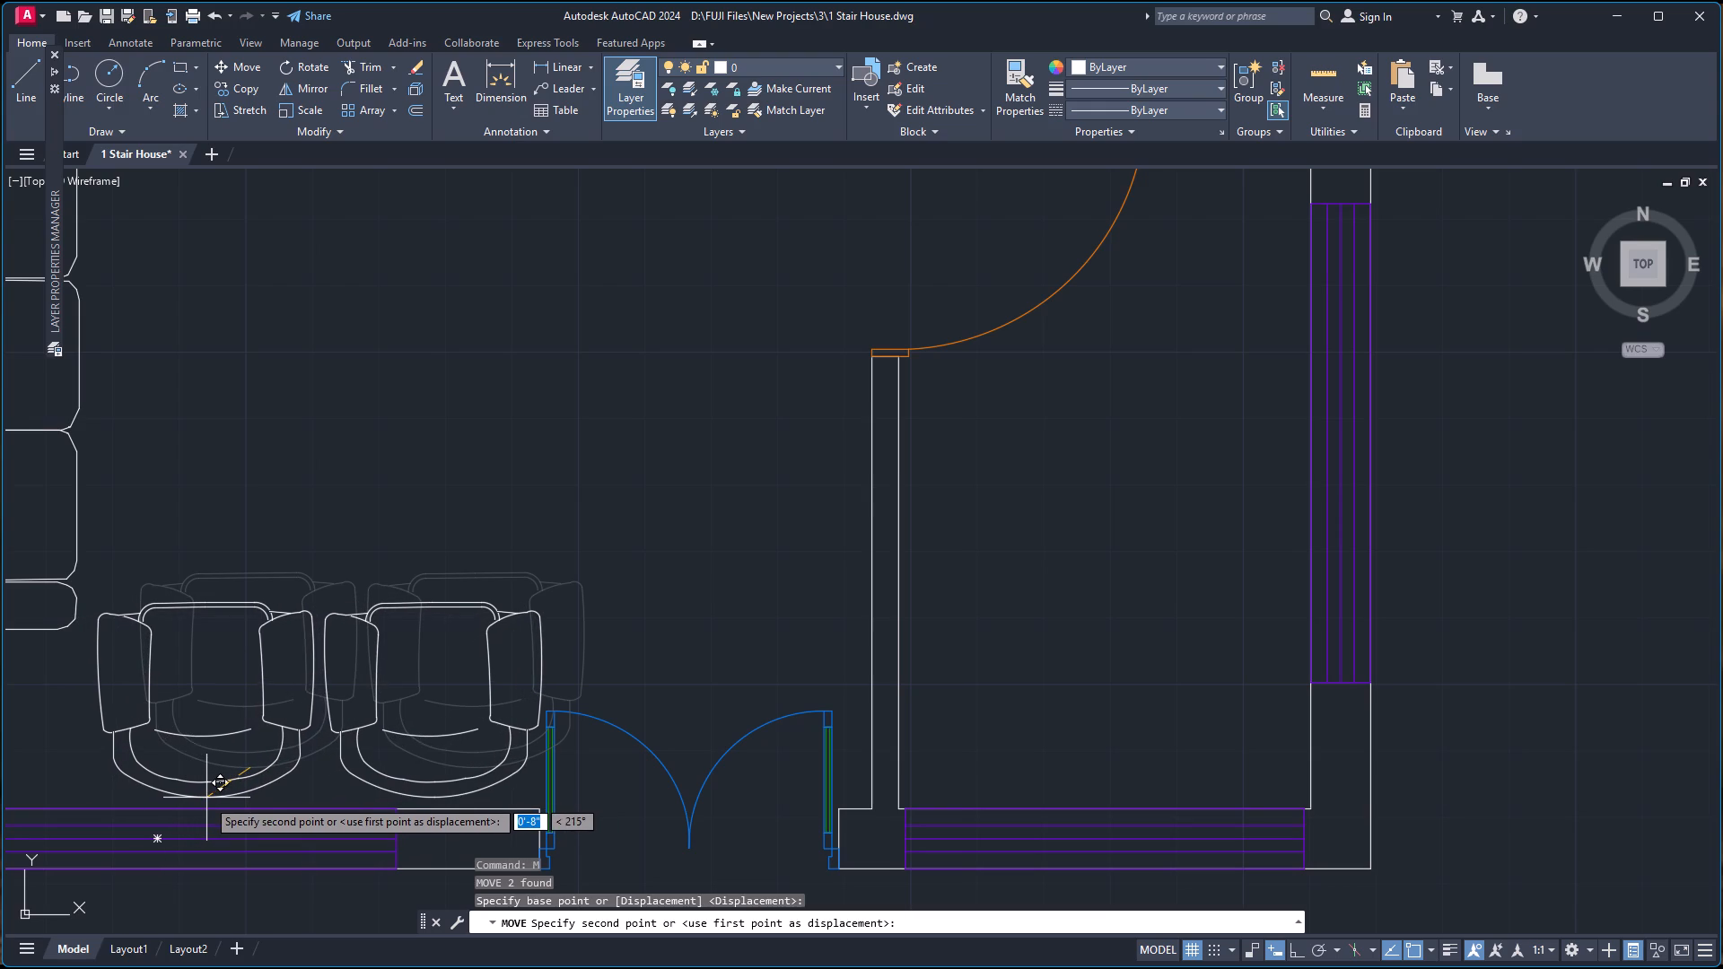
scroll(206, 800, "up", 1)
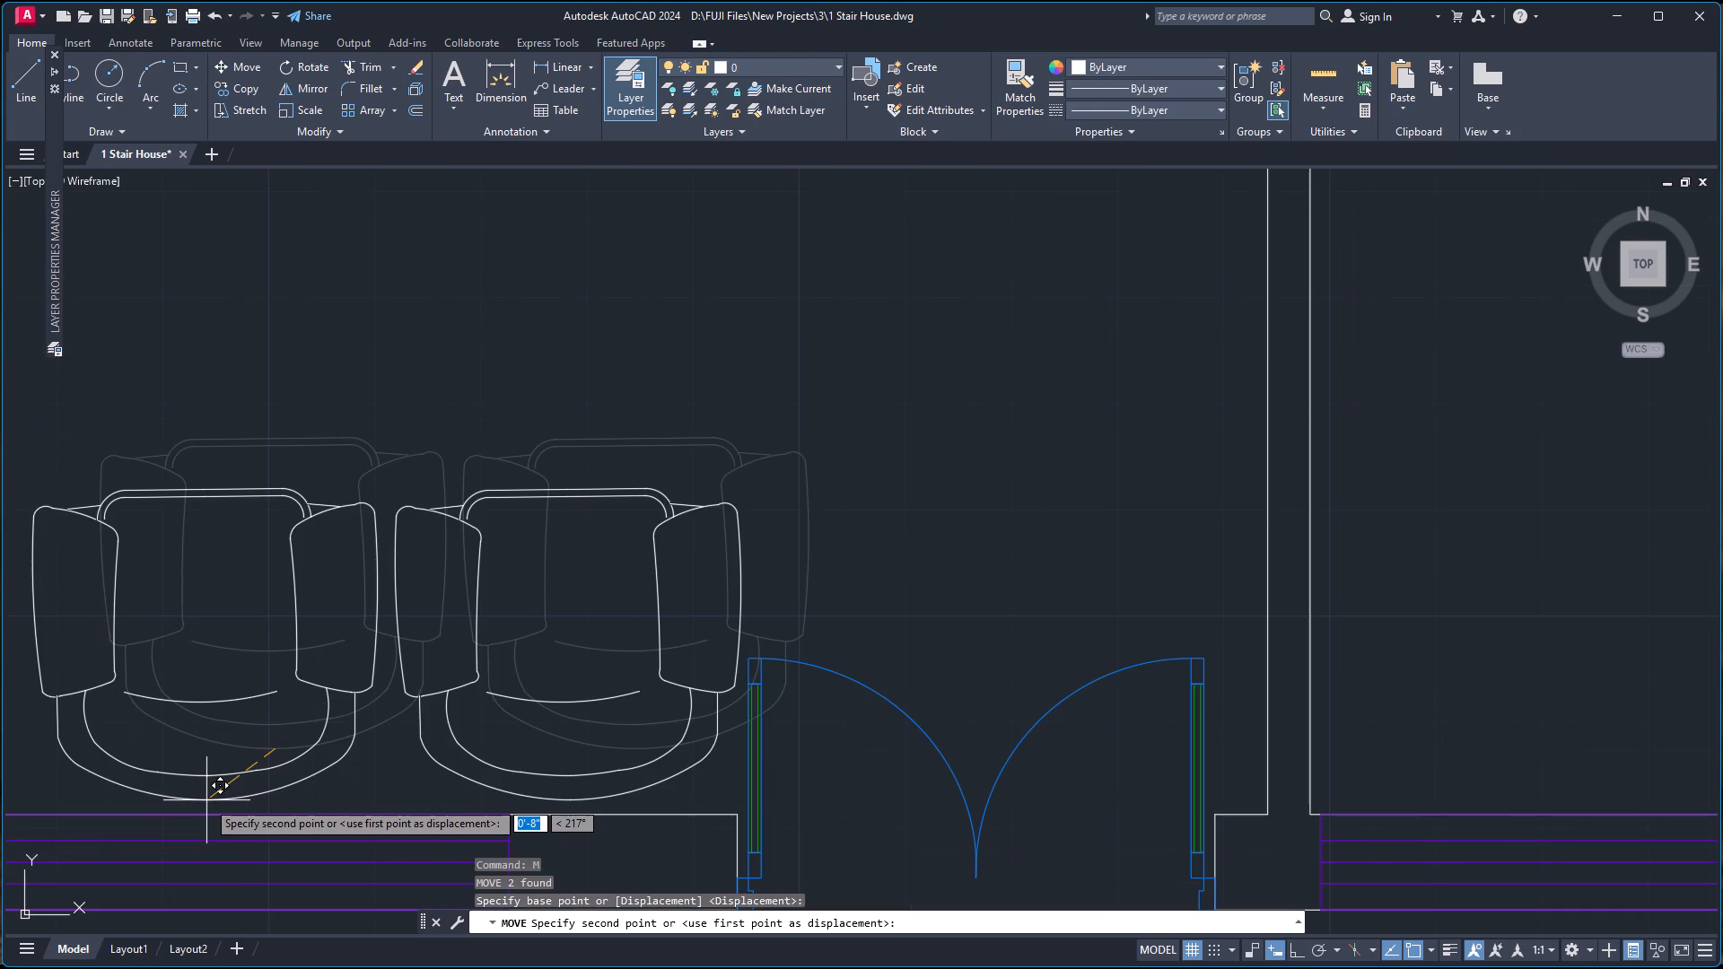
left_click(206, 800)
Draw a round side table as a circle in the west plan's southwest corner, between the sofa and the armchairs.
scroll(384, 632, "down", 3)
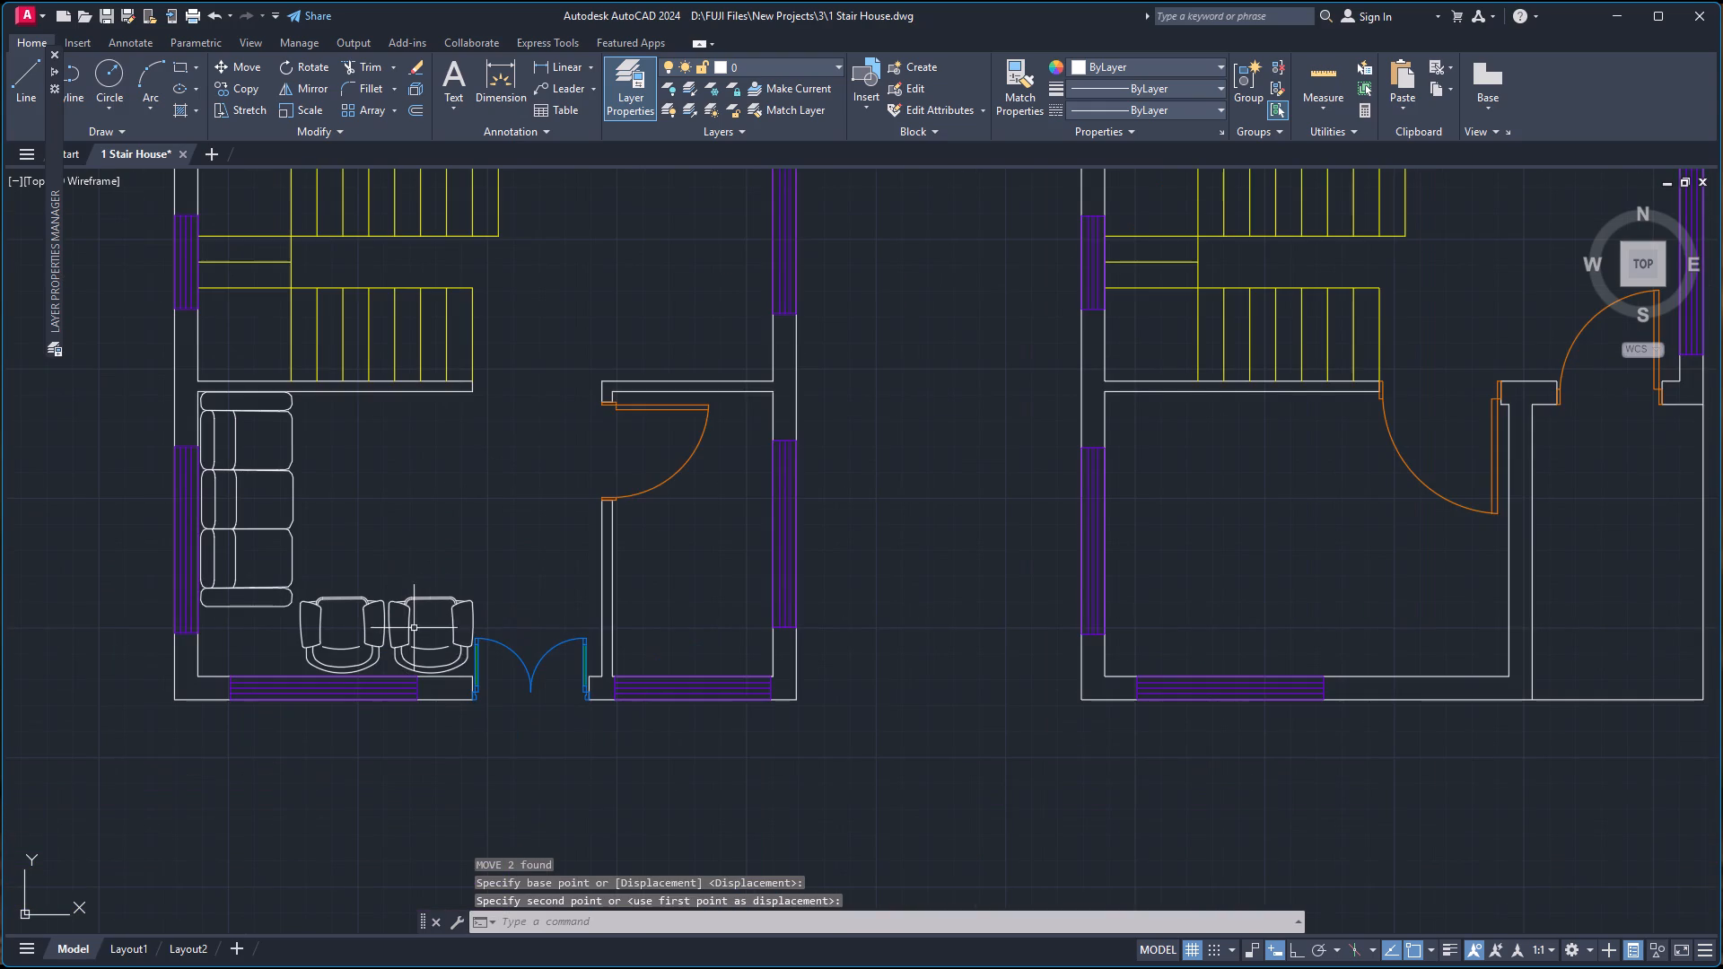
scroll(468, 617, "up", 1)
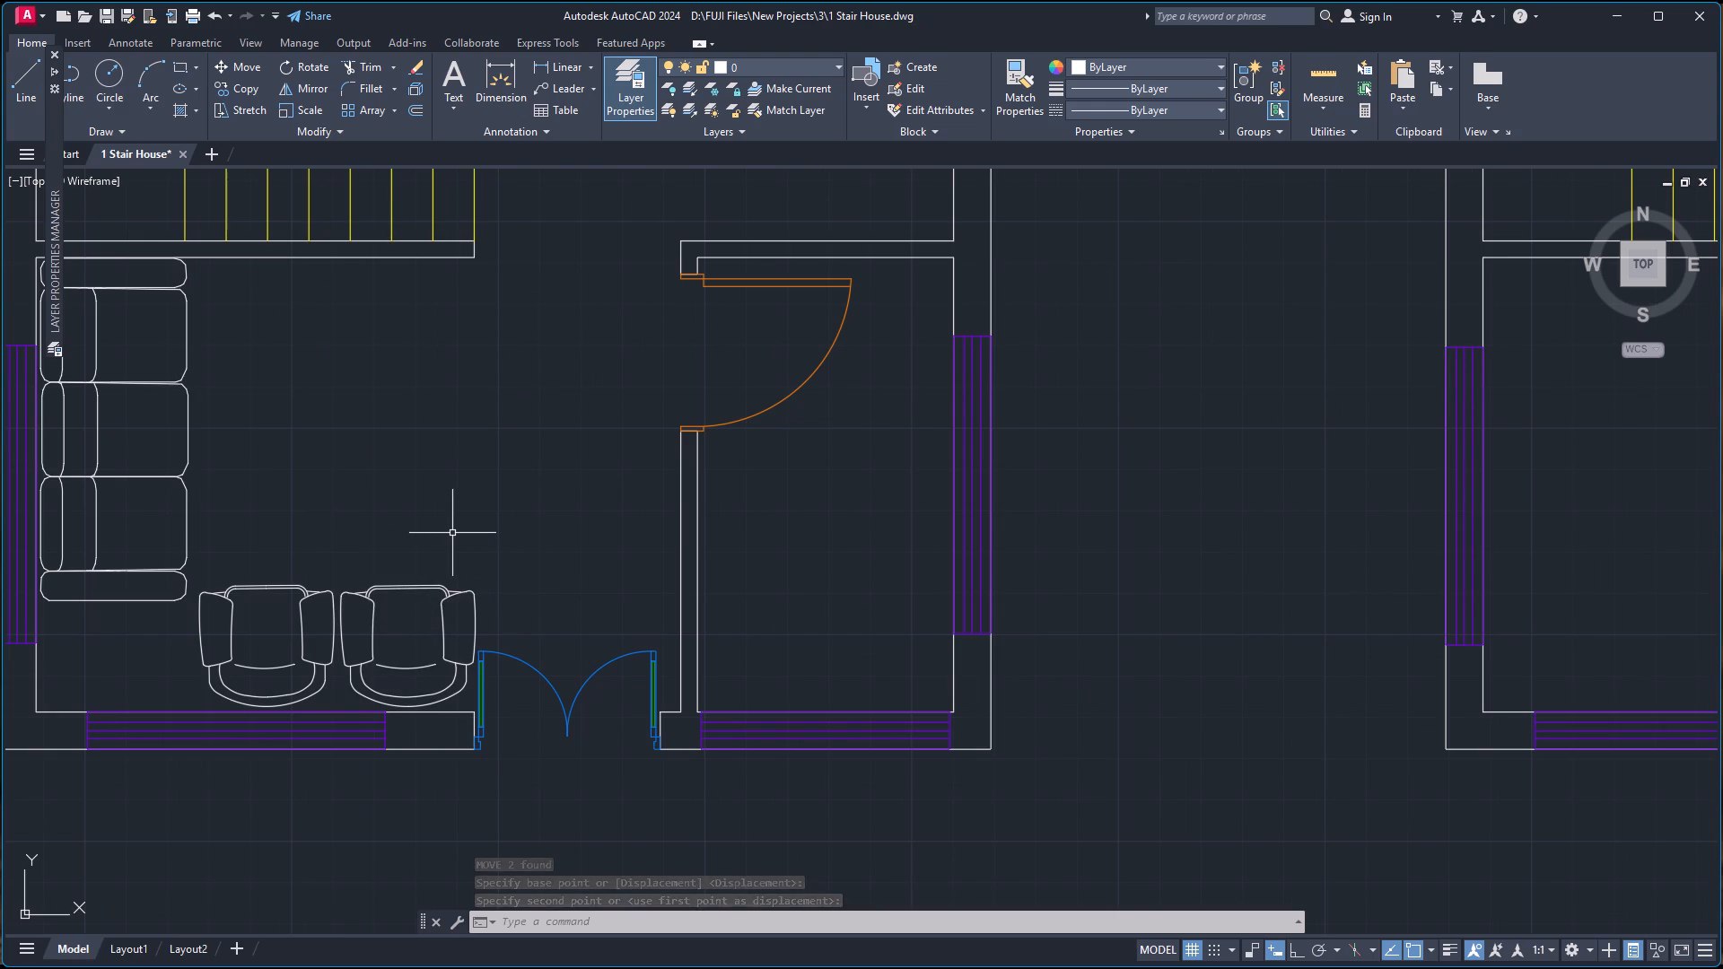
key("c")
key("Return")
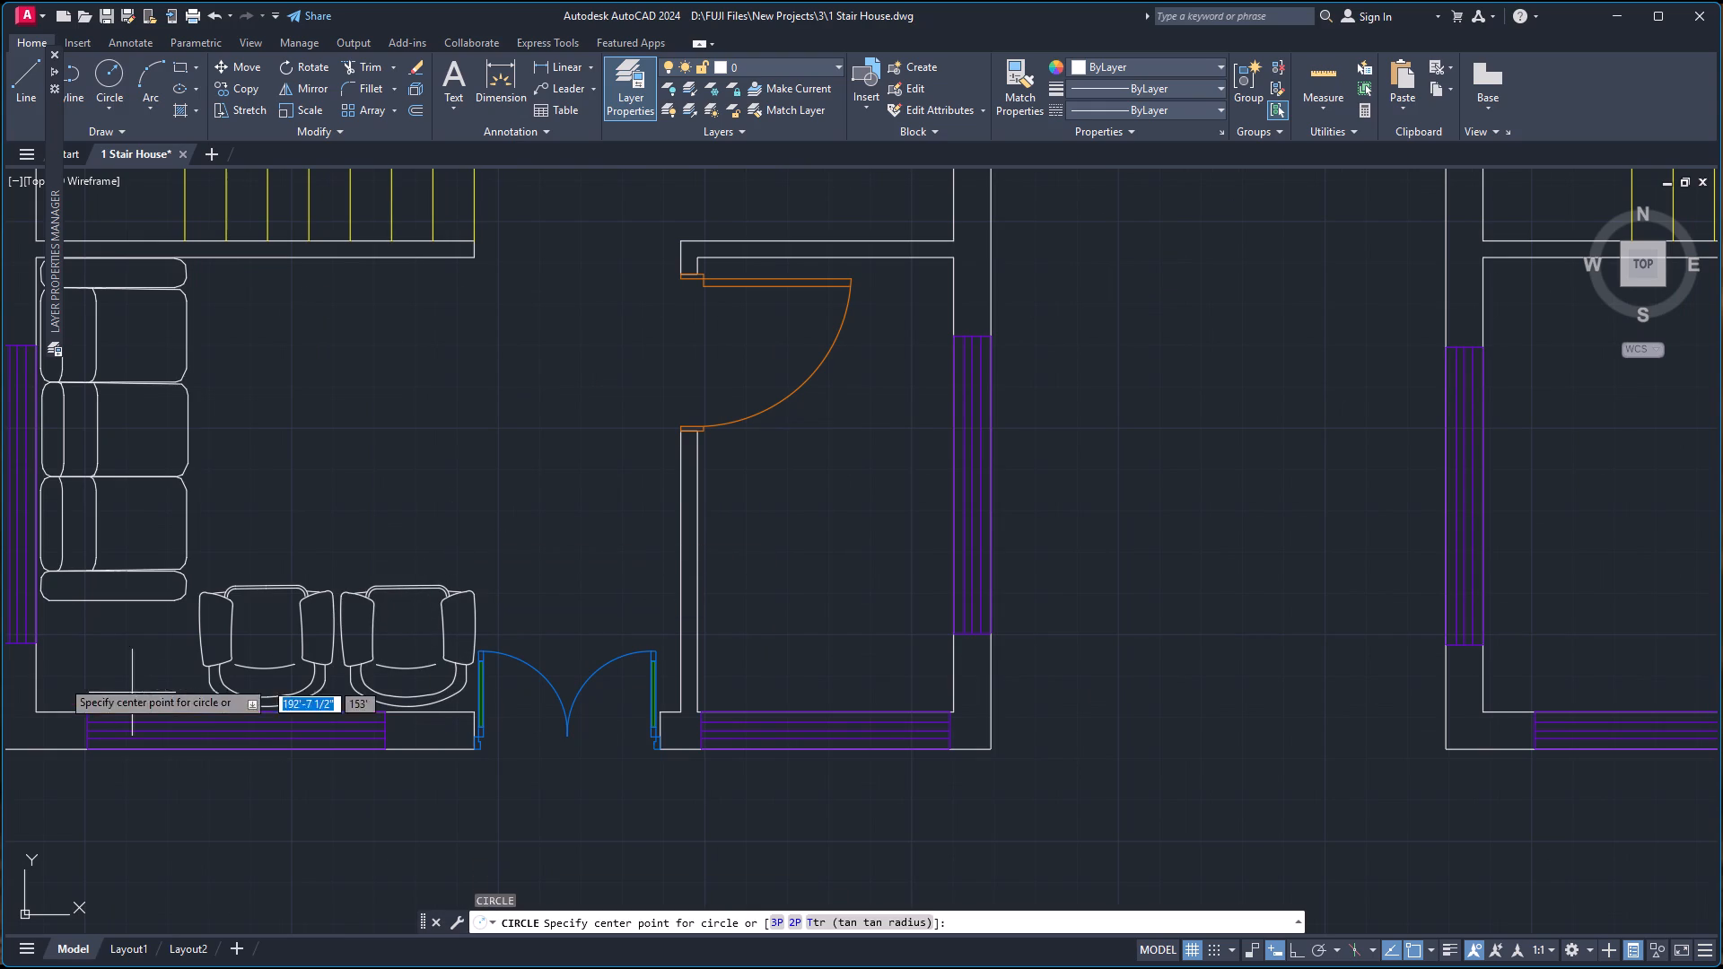
left_click(109, 659)
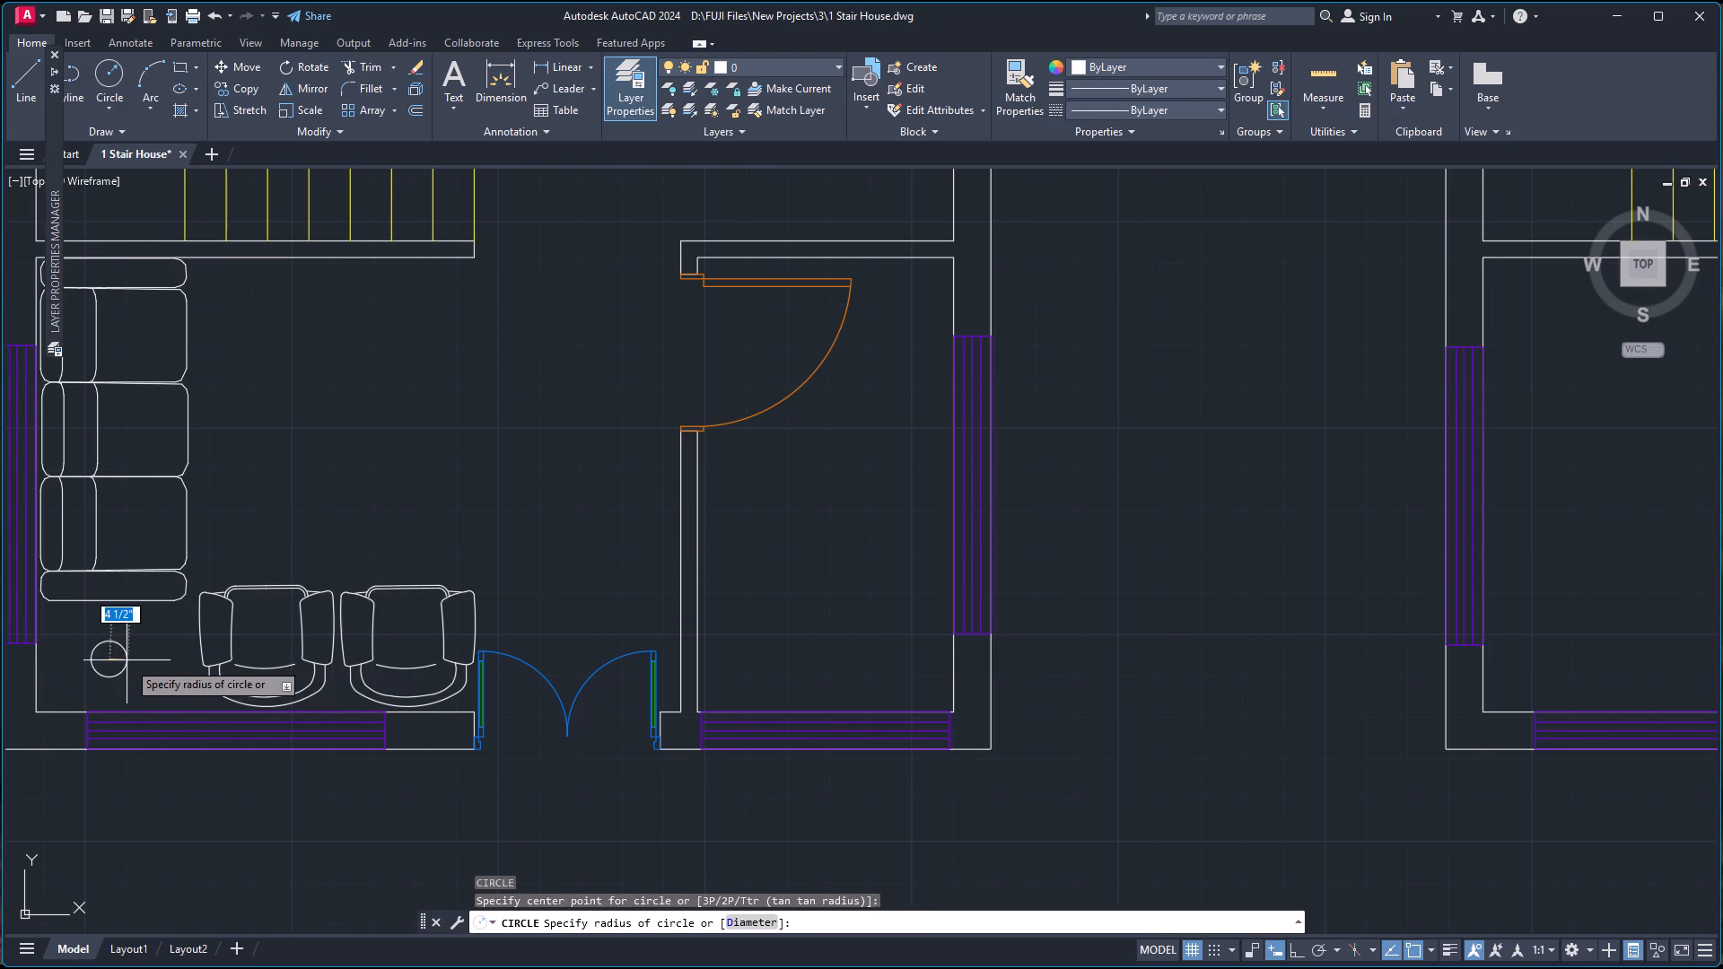
left_click(150, 659)
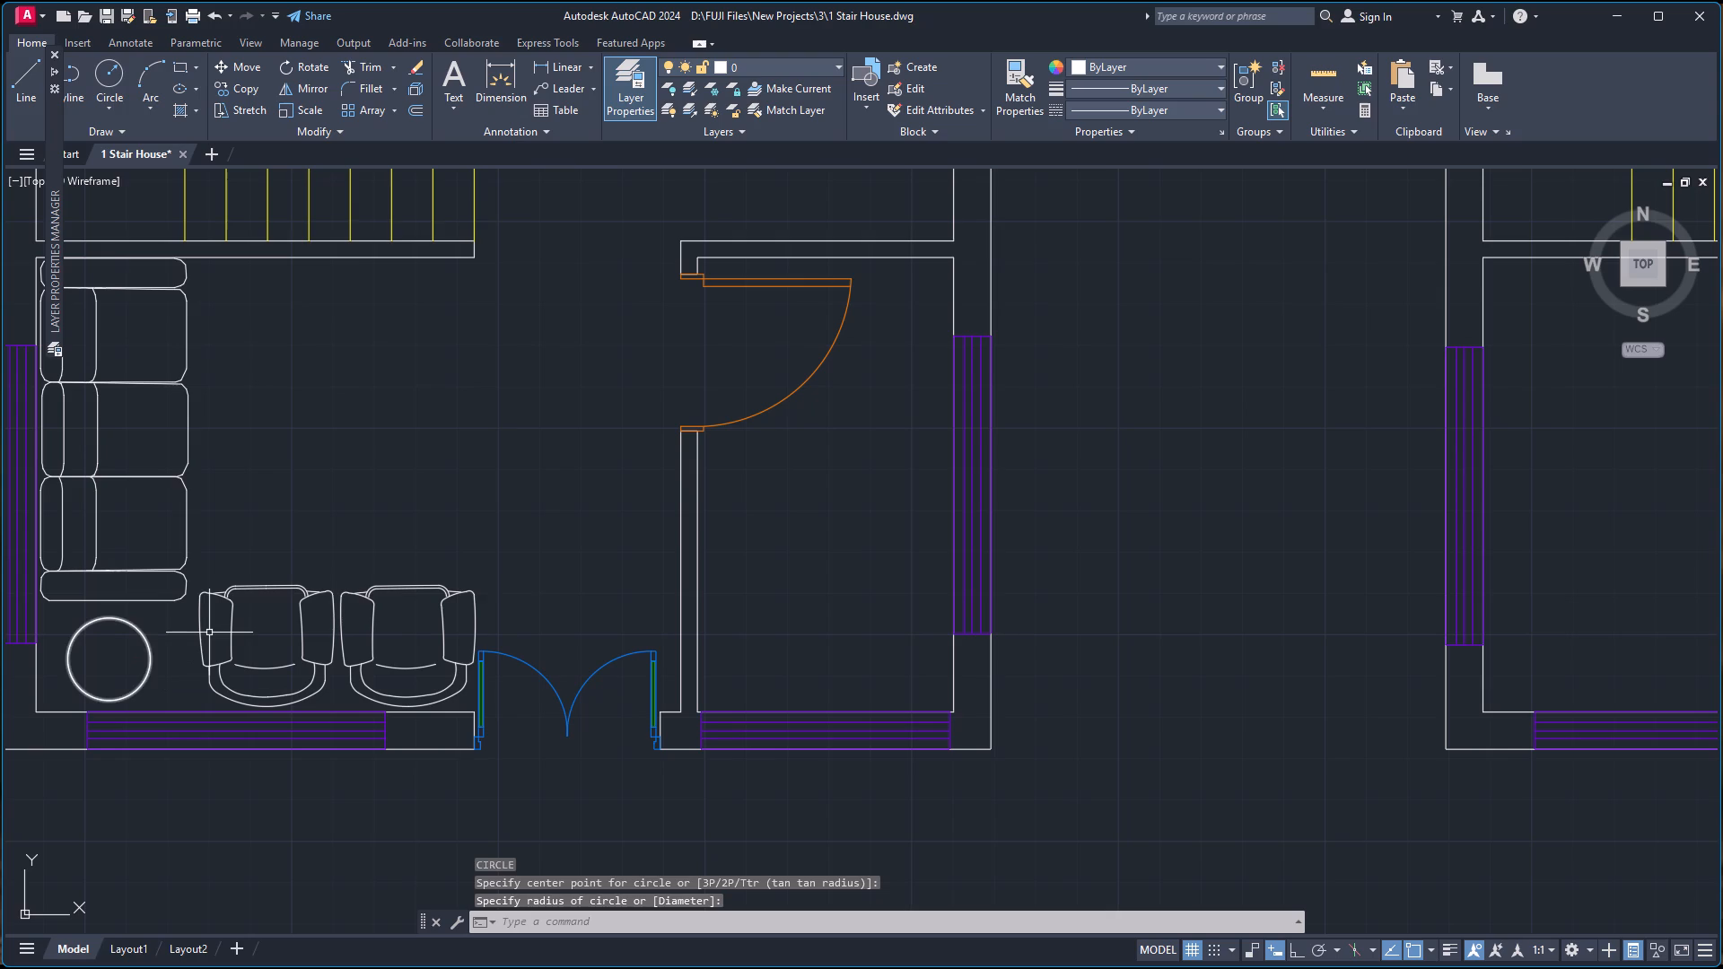
Open the tiny table-23 dining set block, southeast of the east plan, for block editing.
scroll(510, 587, "down", 2)
scroll(693, 493, "down", 1)
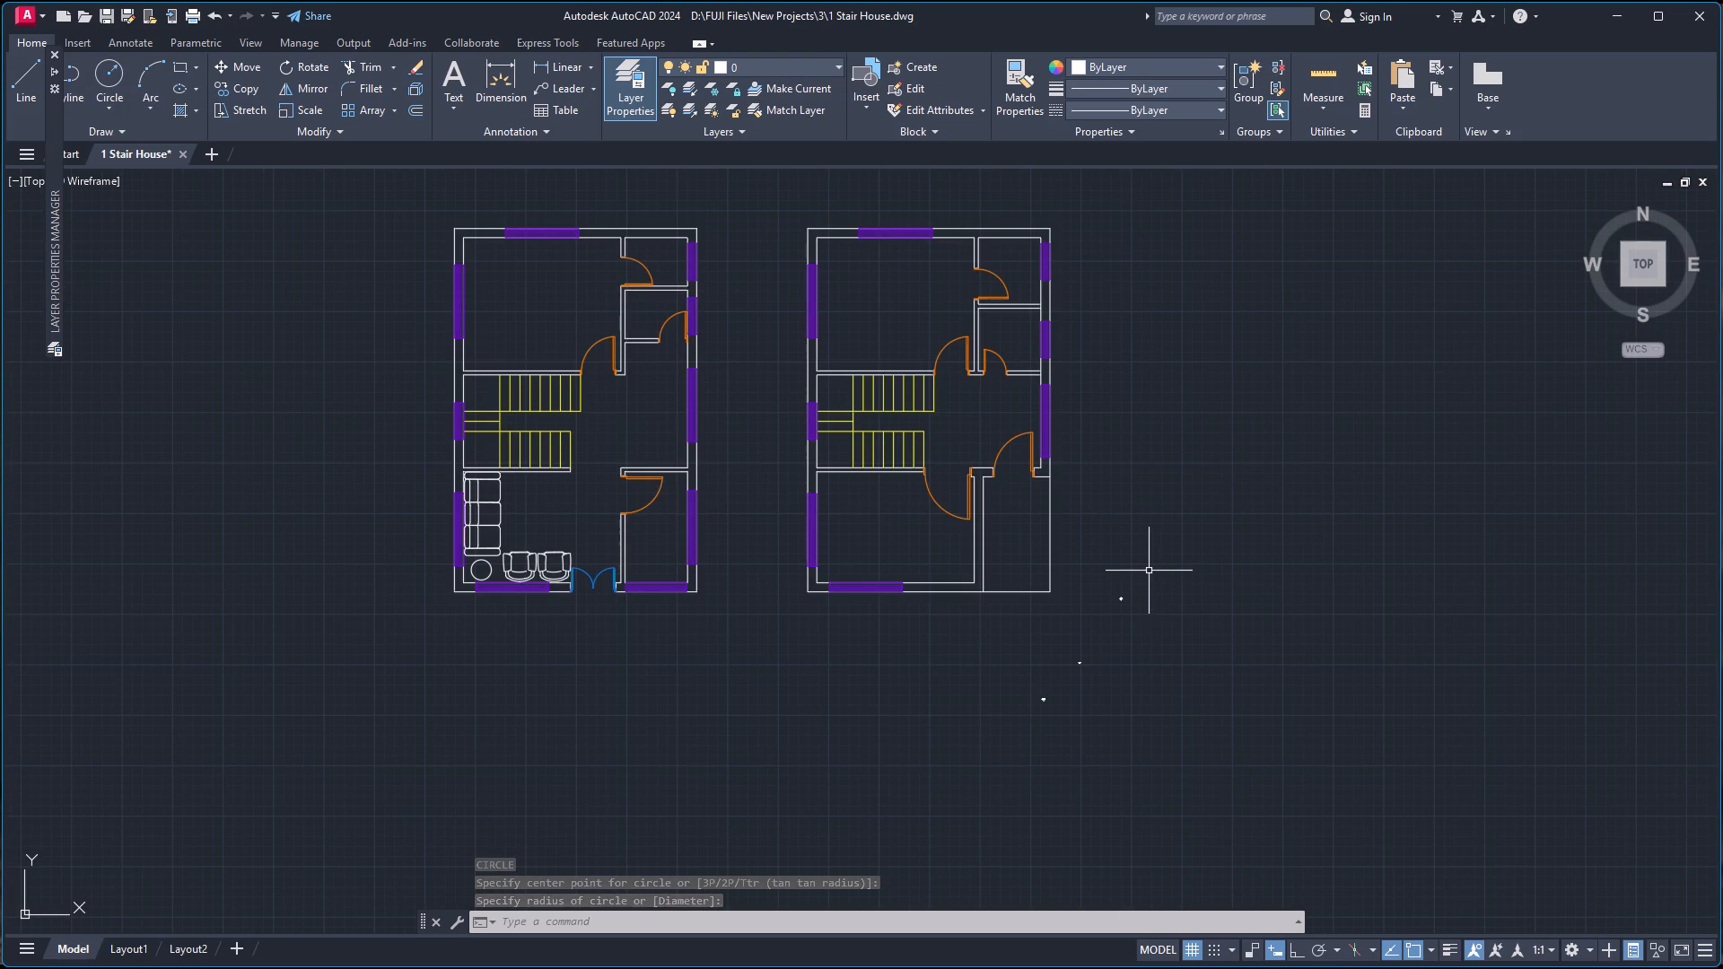
scroll(1145, 634, "up", 1)
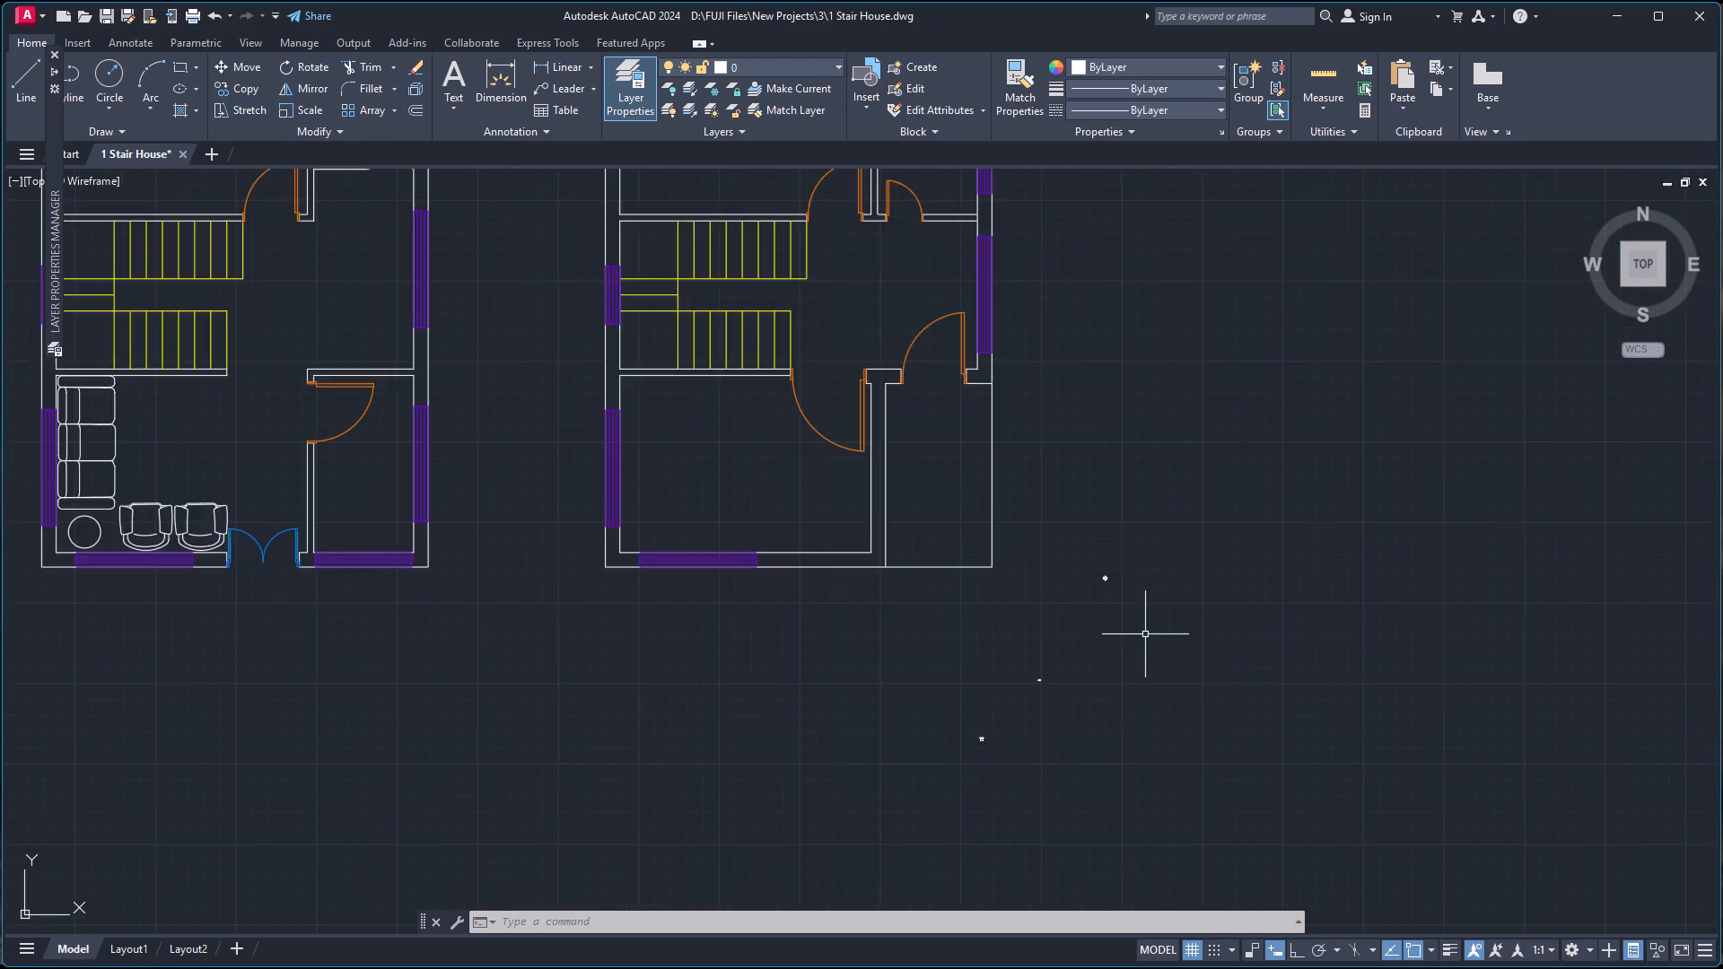
scroll(1145, 634, "up", 1)
scroll(1123, 618, "down", 2)
scroll(1022, 533, "down", 1)
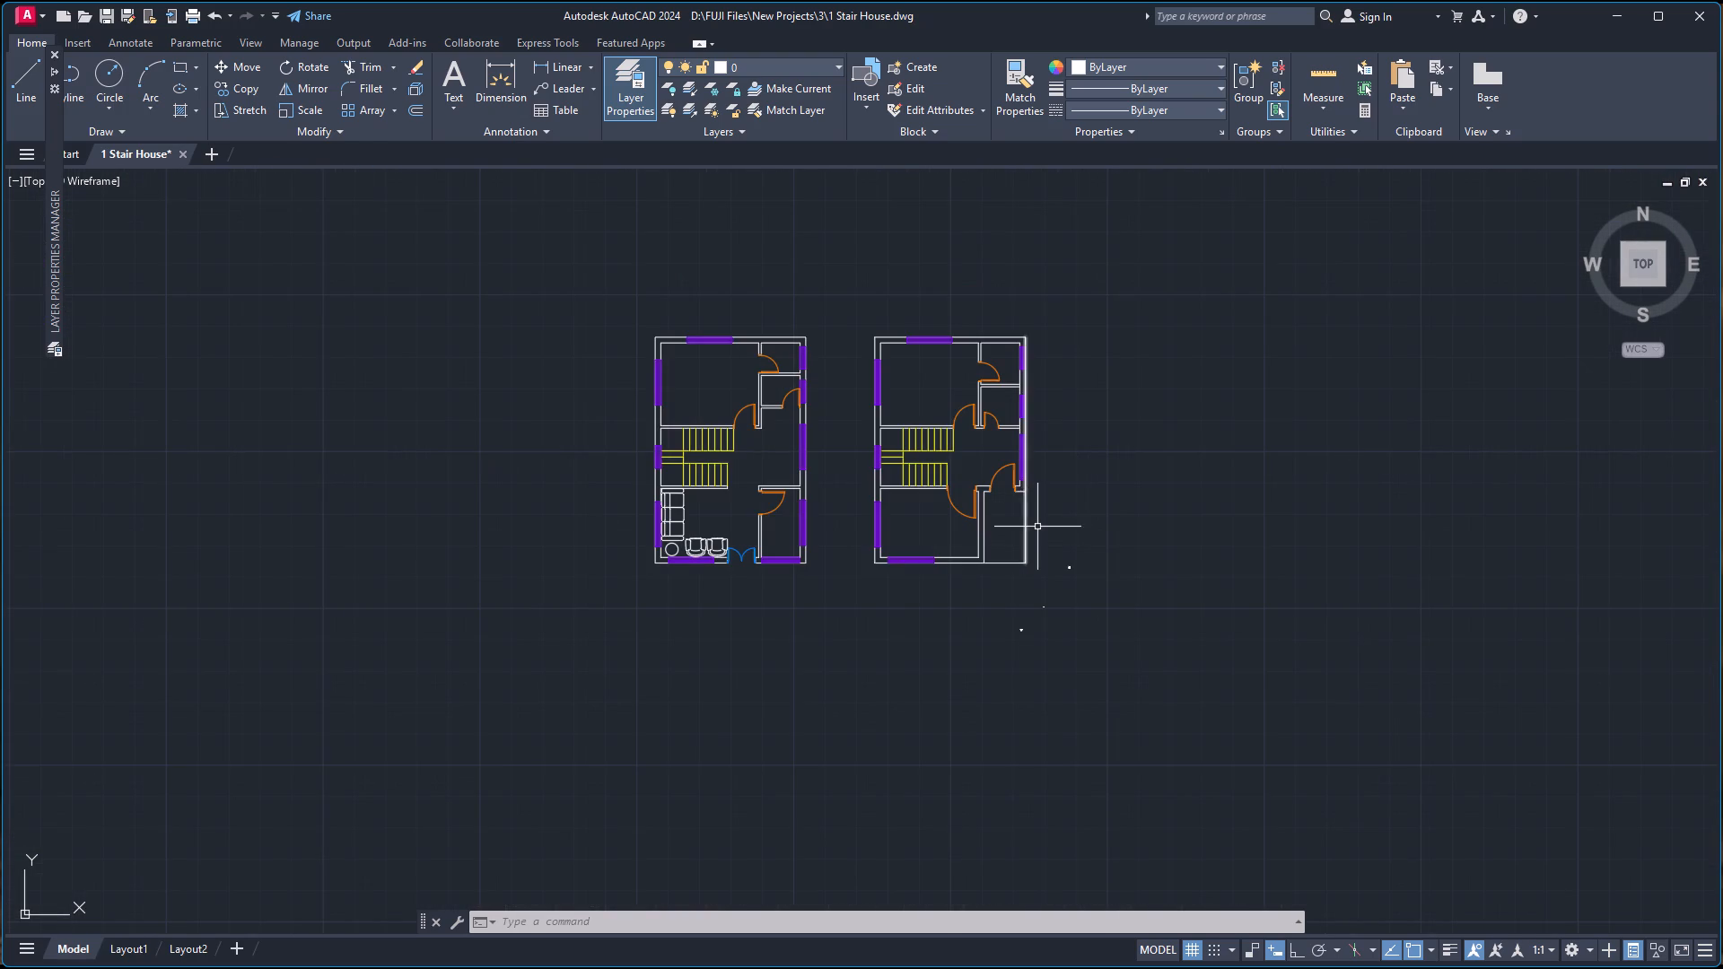
scroll(1054, 548, "up", 4)
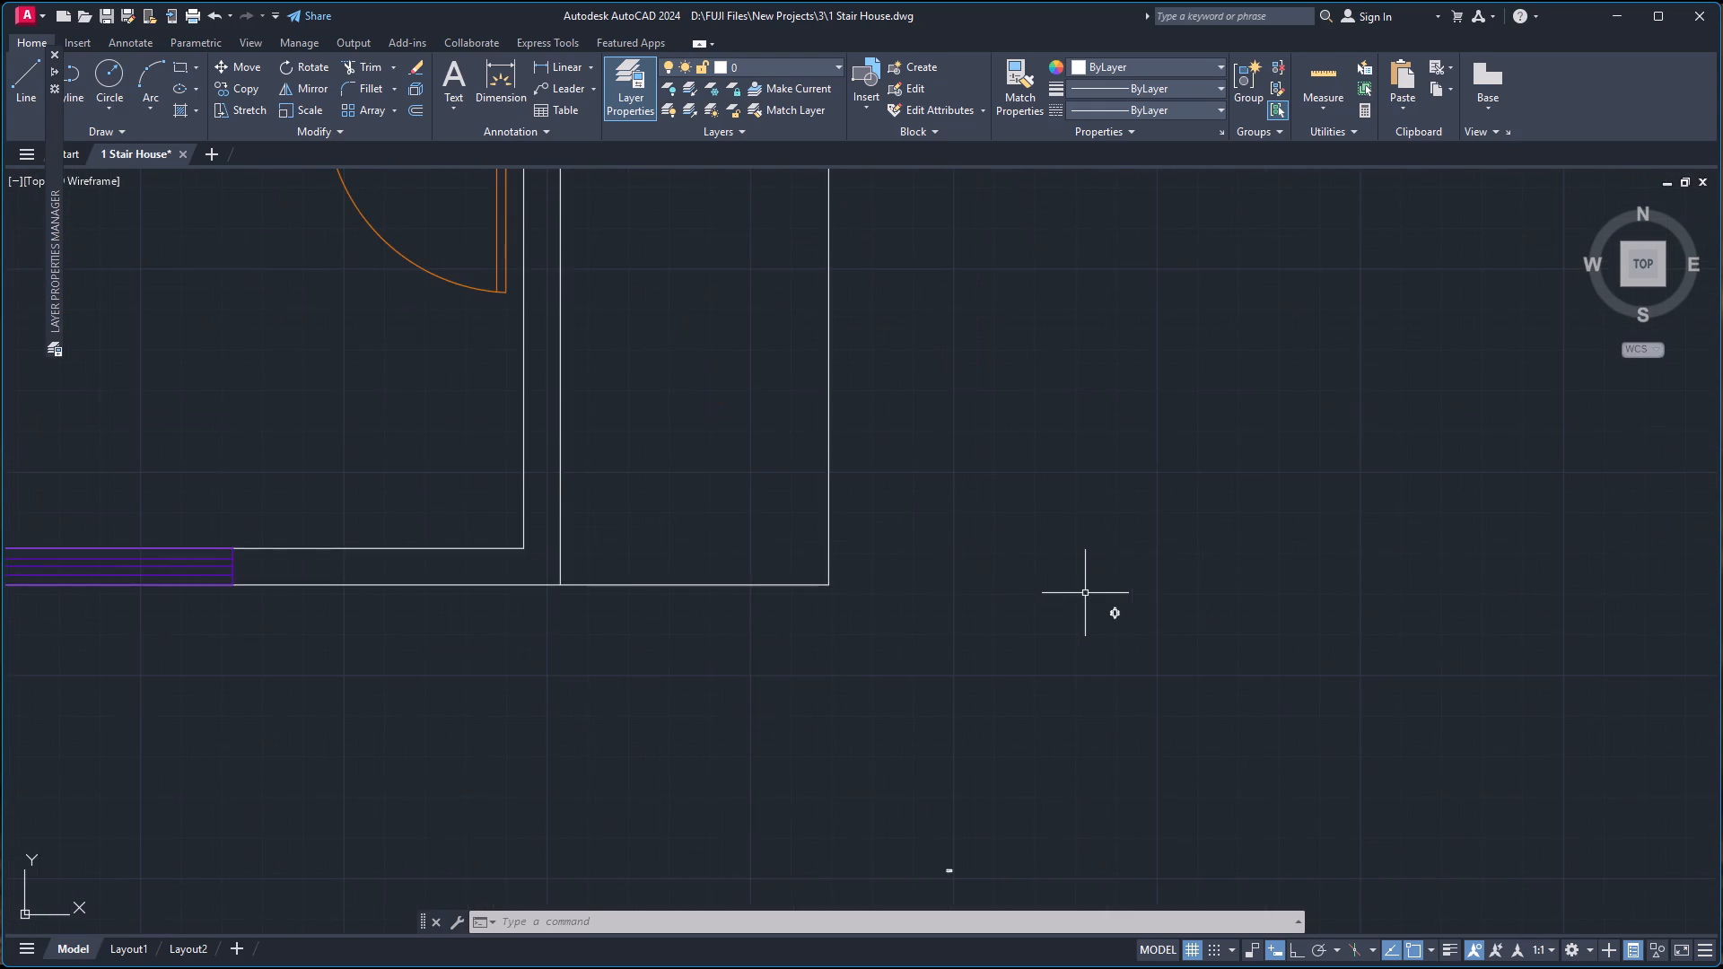
scroll(1122, 611, "up", 3)
double_click(1093, 624)
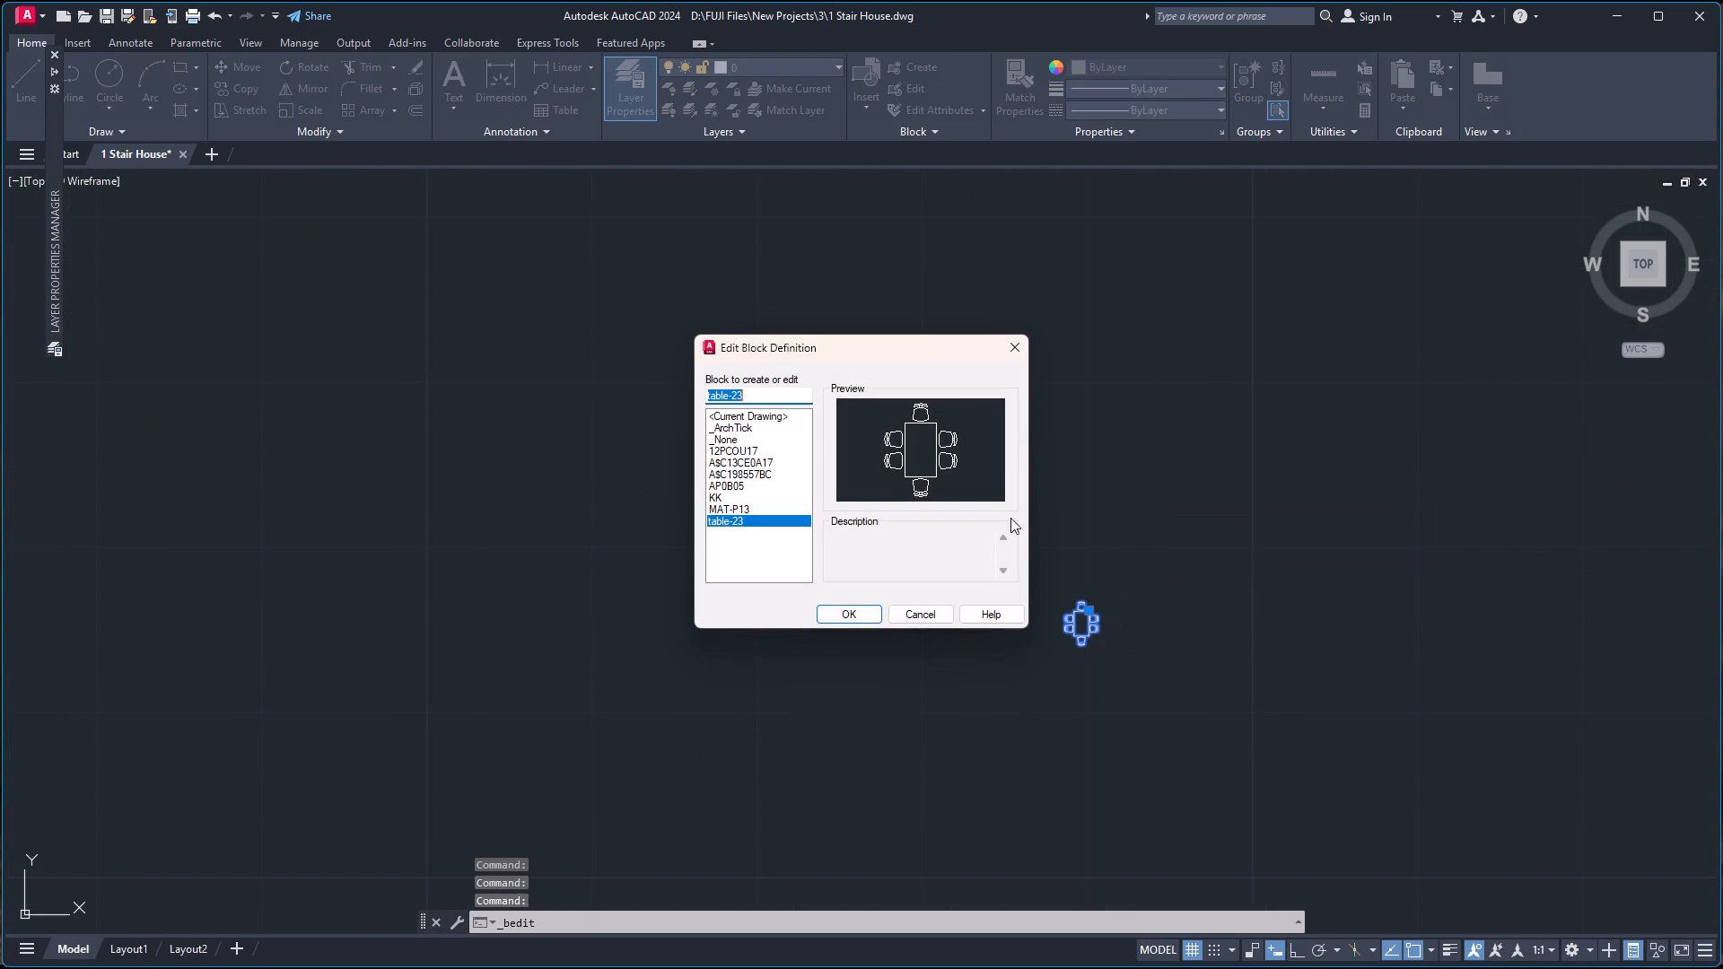
left_click(845, 612)
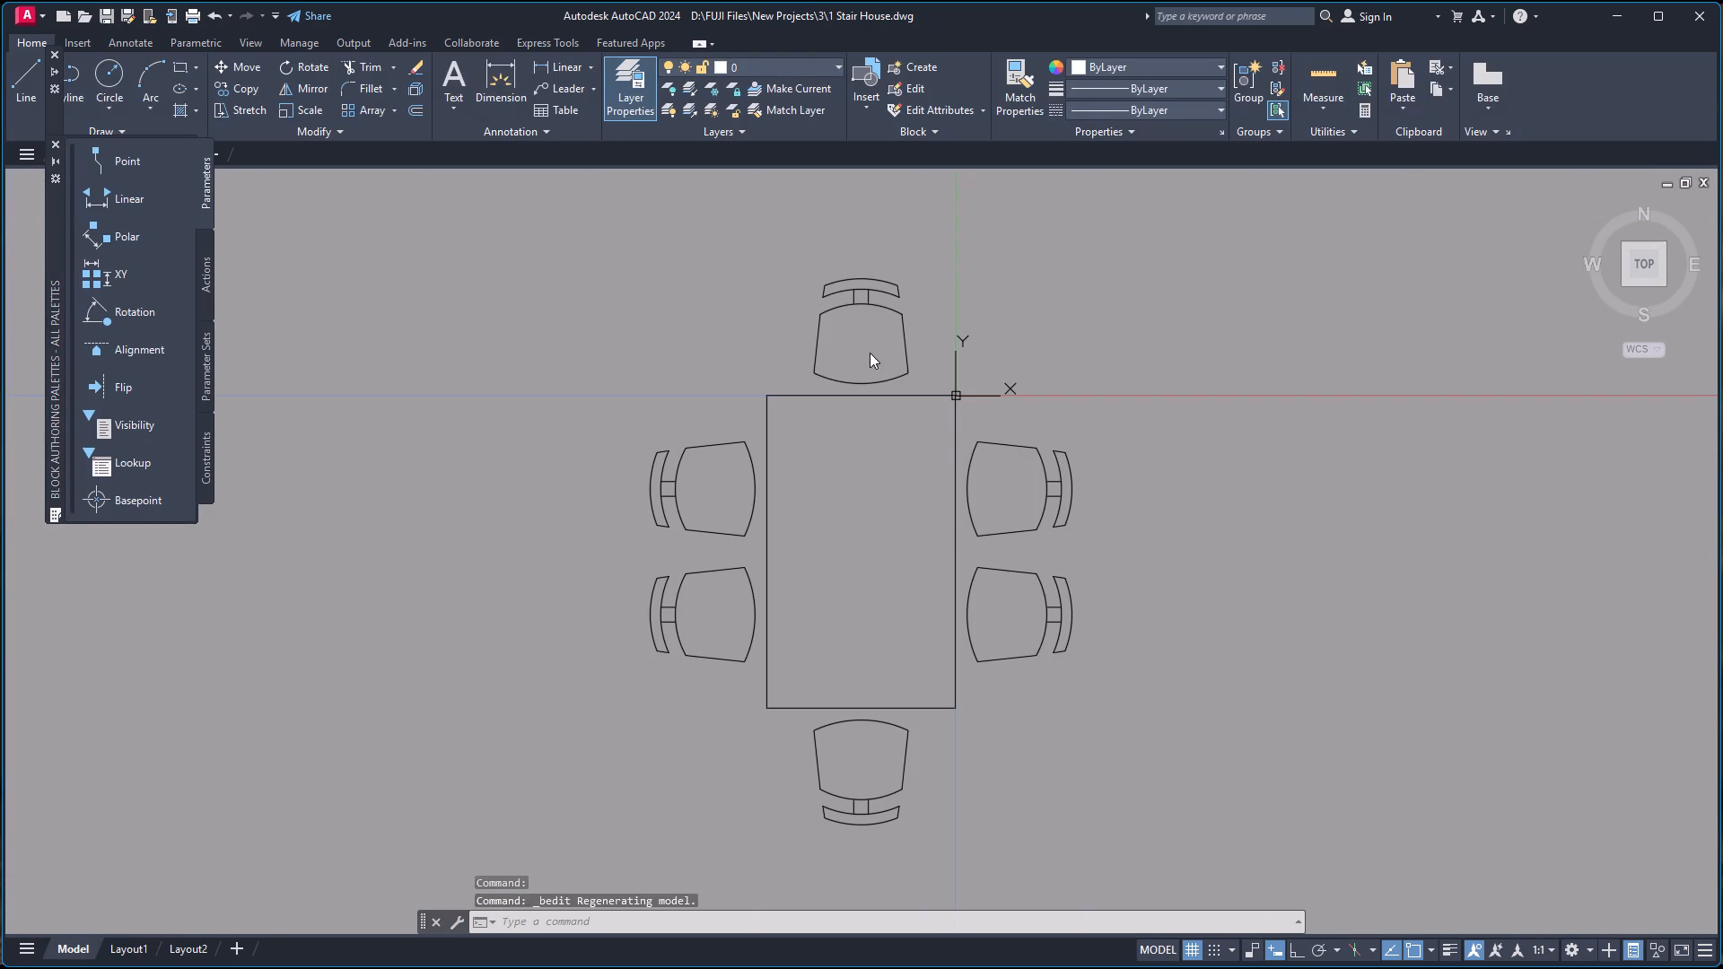
Delete the chairs at the north and south ends of the dining table and save the changes to table-23.
left_click(908, 392)
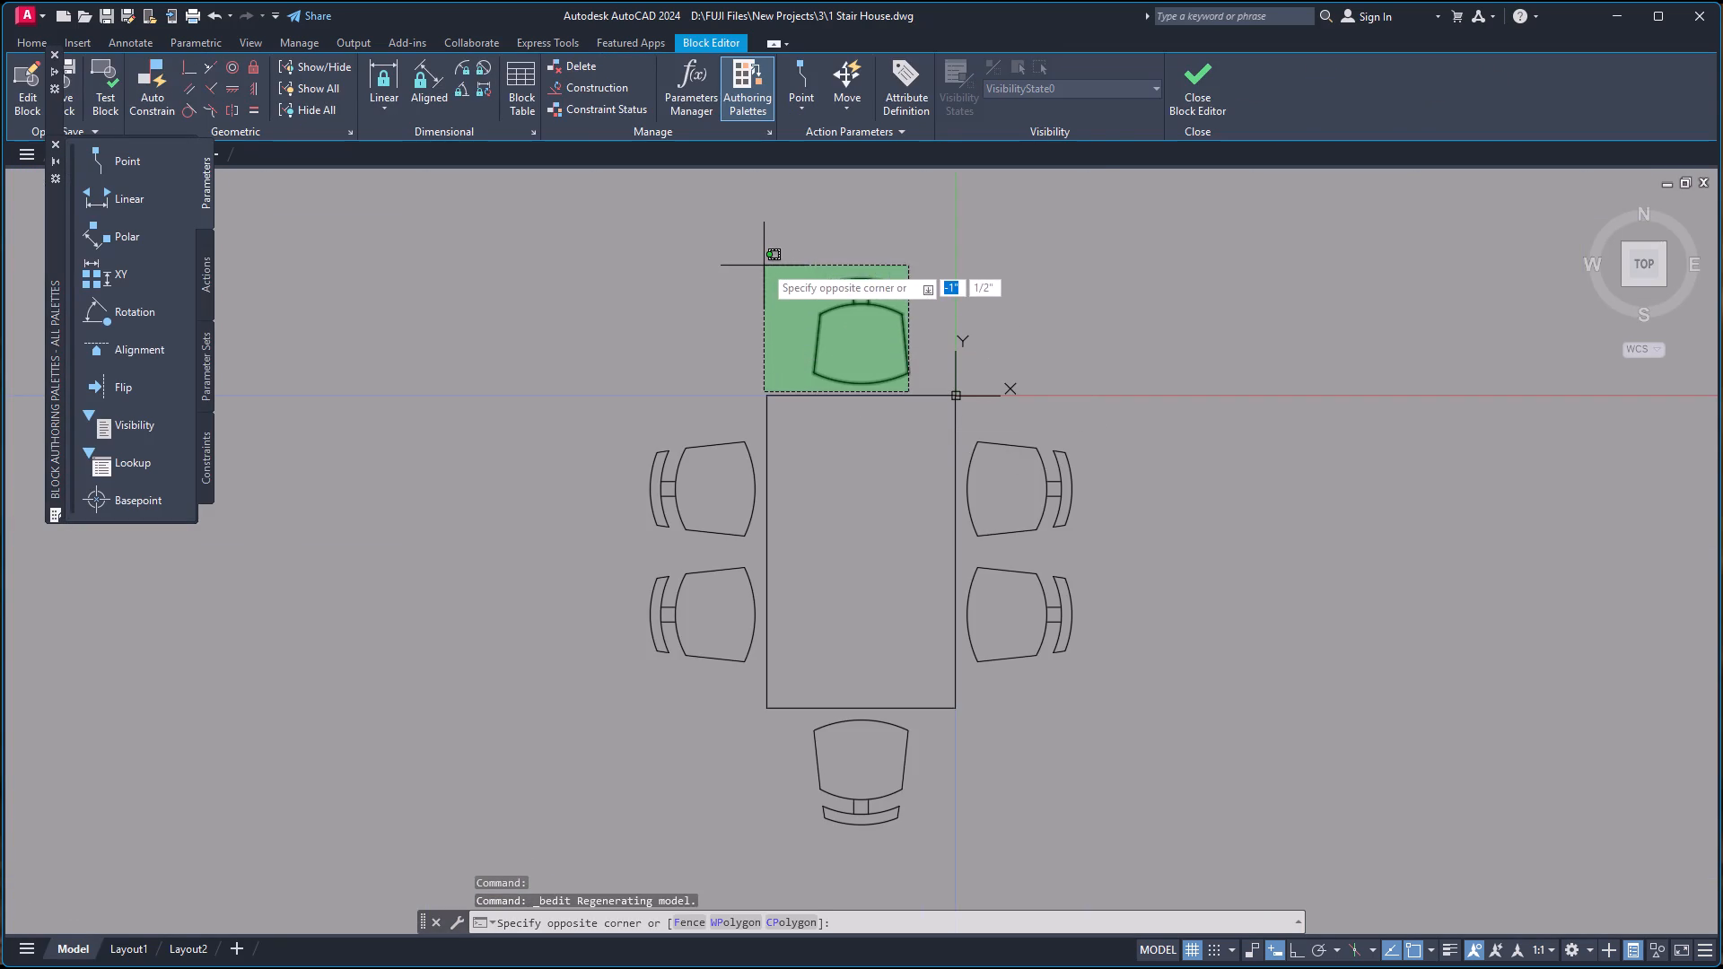
left_click(764, 260)
left_click(931, 715)
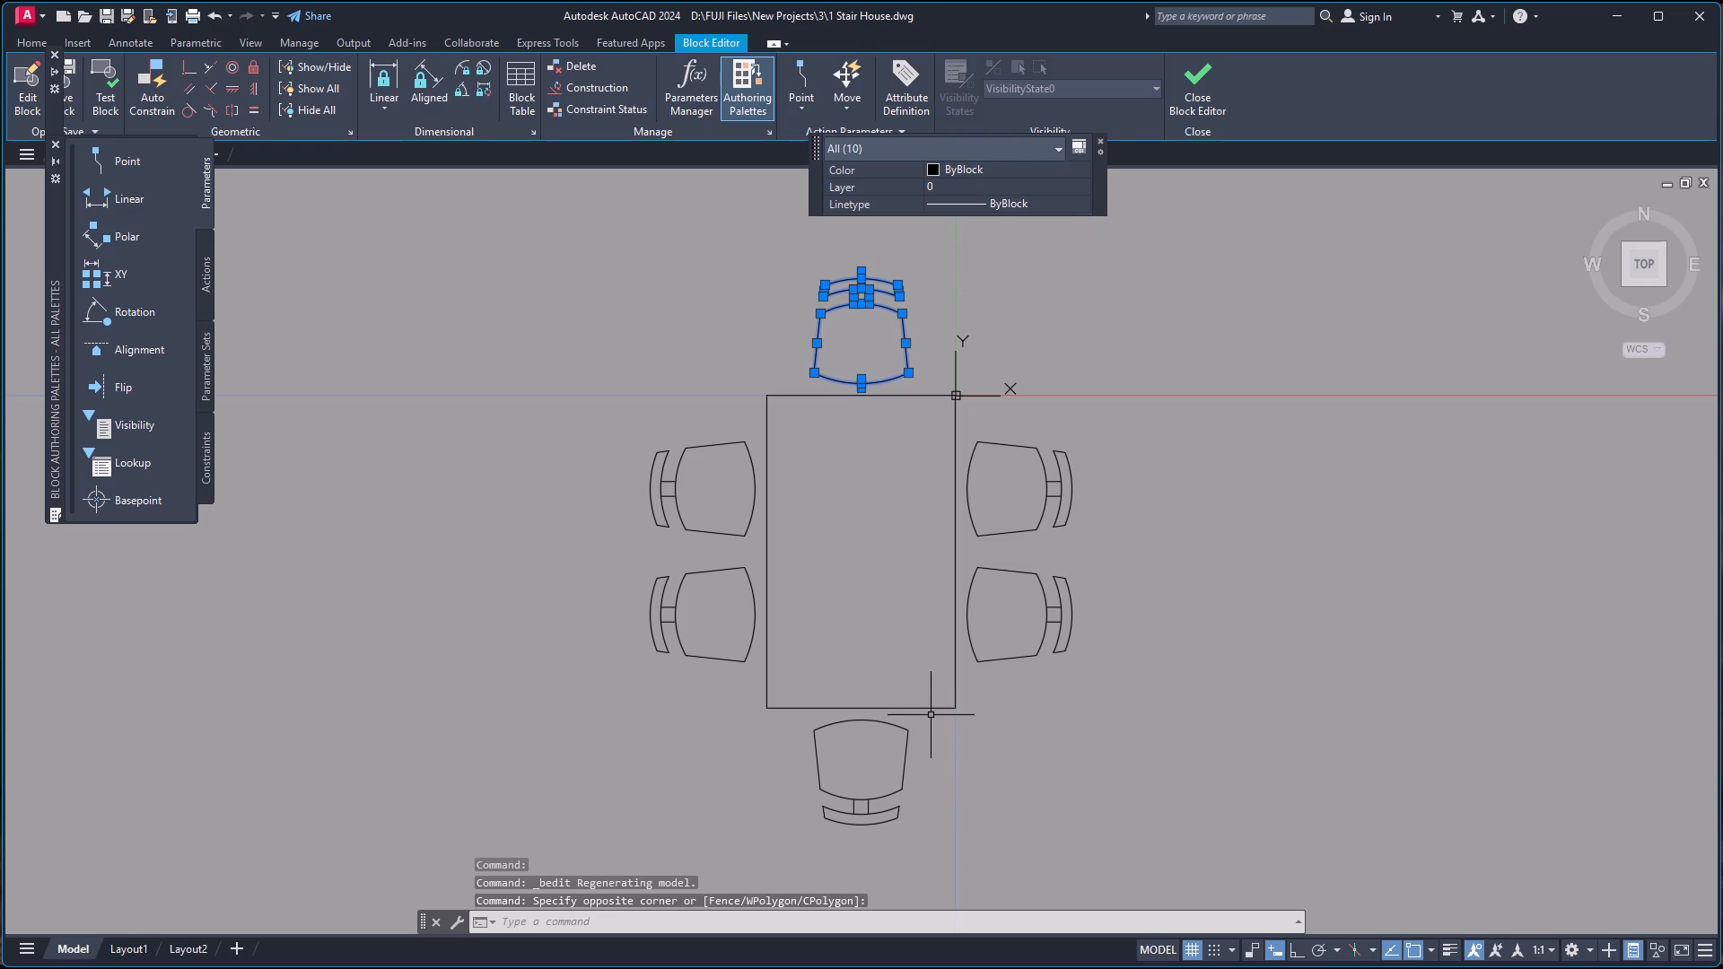
left_click(579, 848)
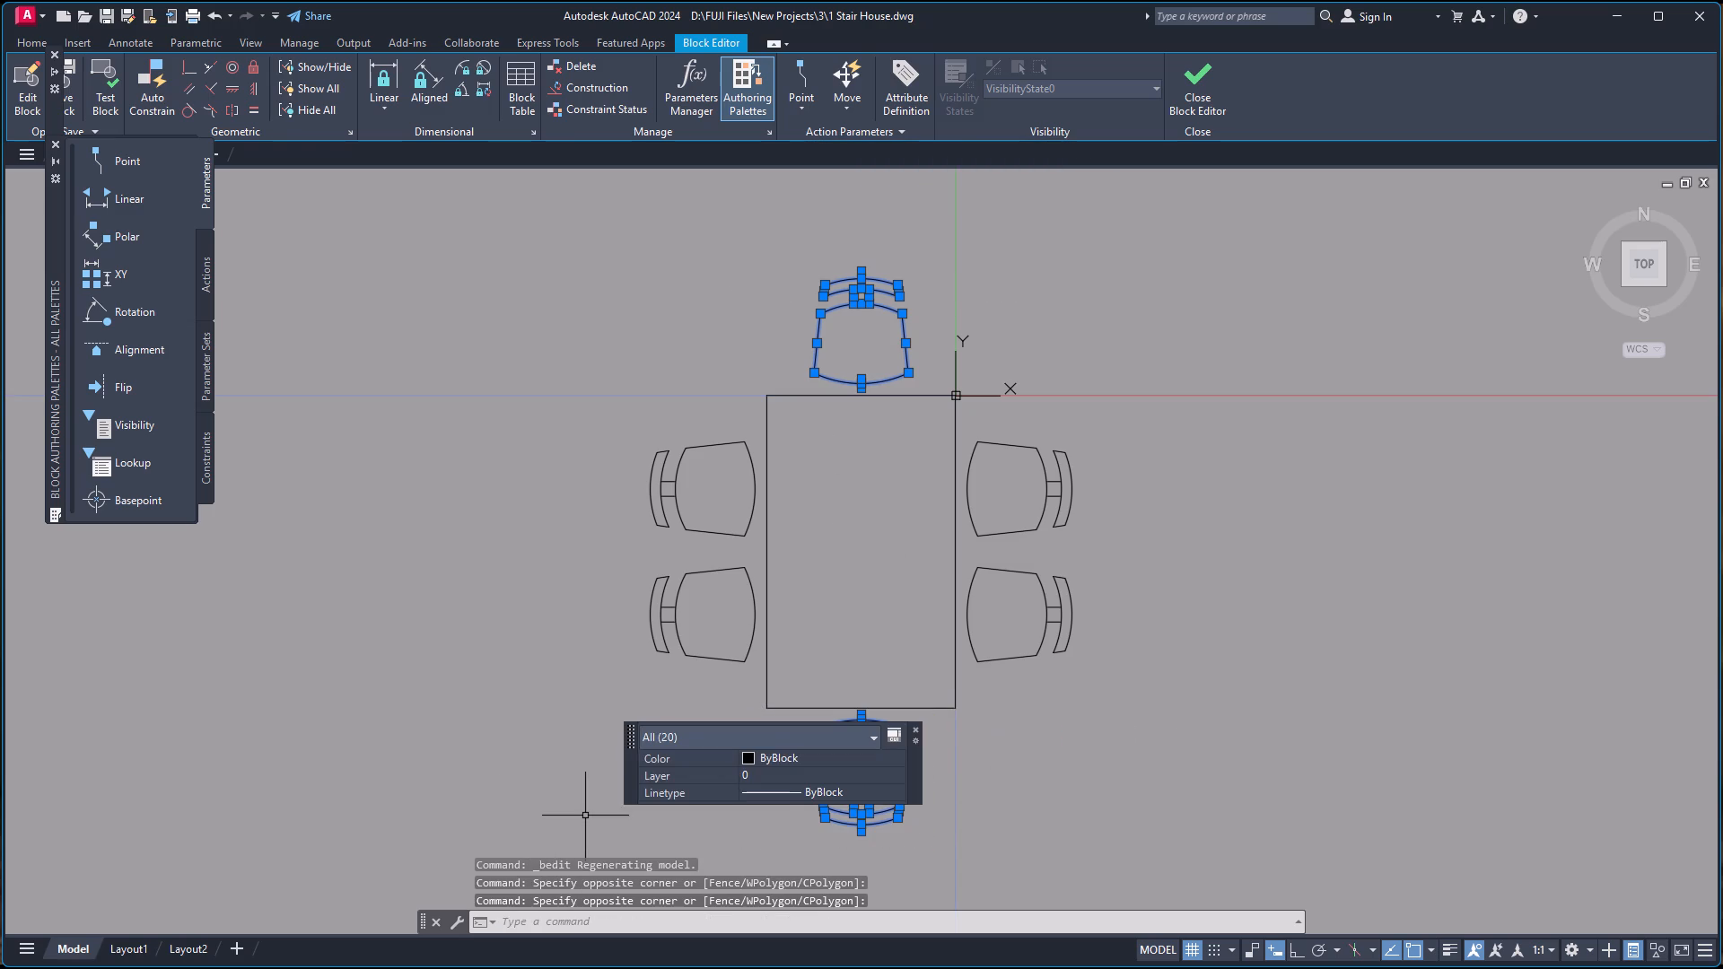
key("Delete")
left_click(1185, 80)
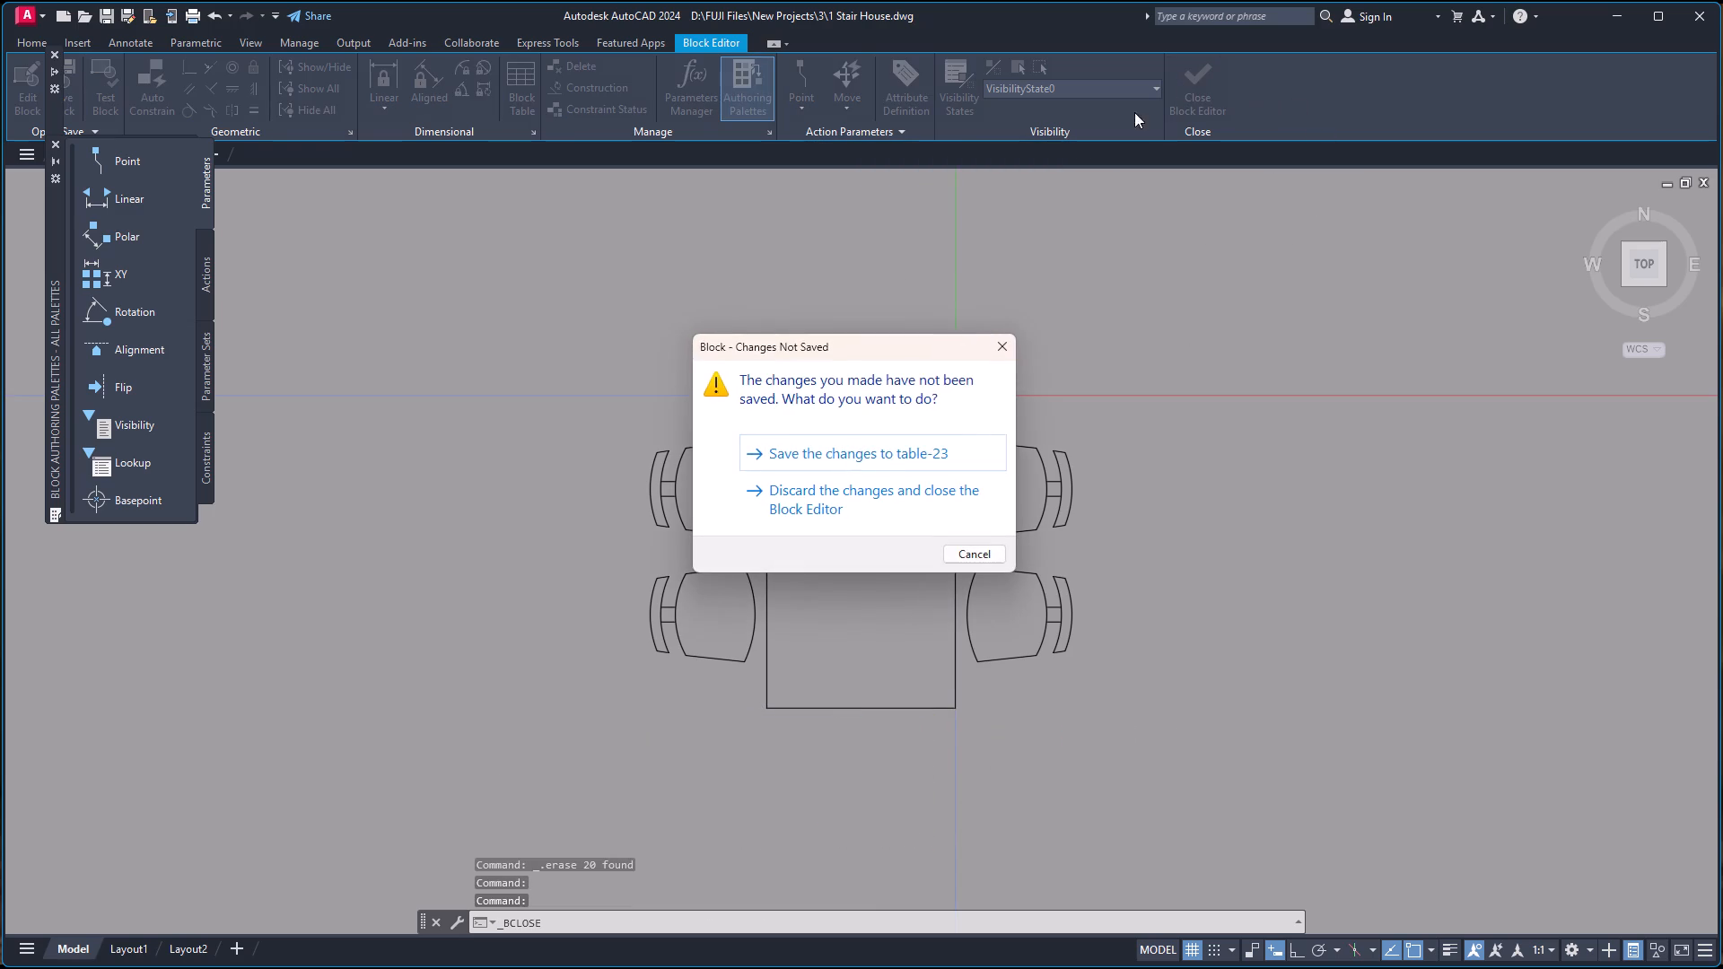
left_click(897, 455)
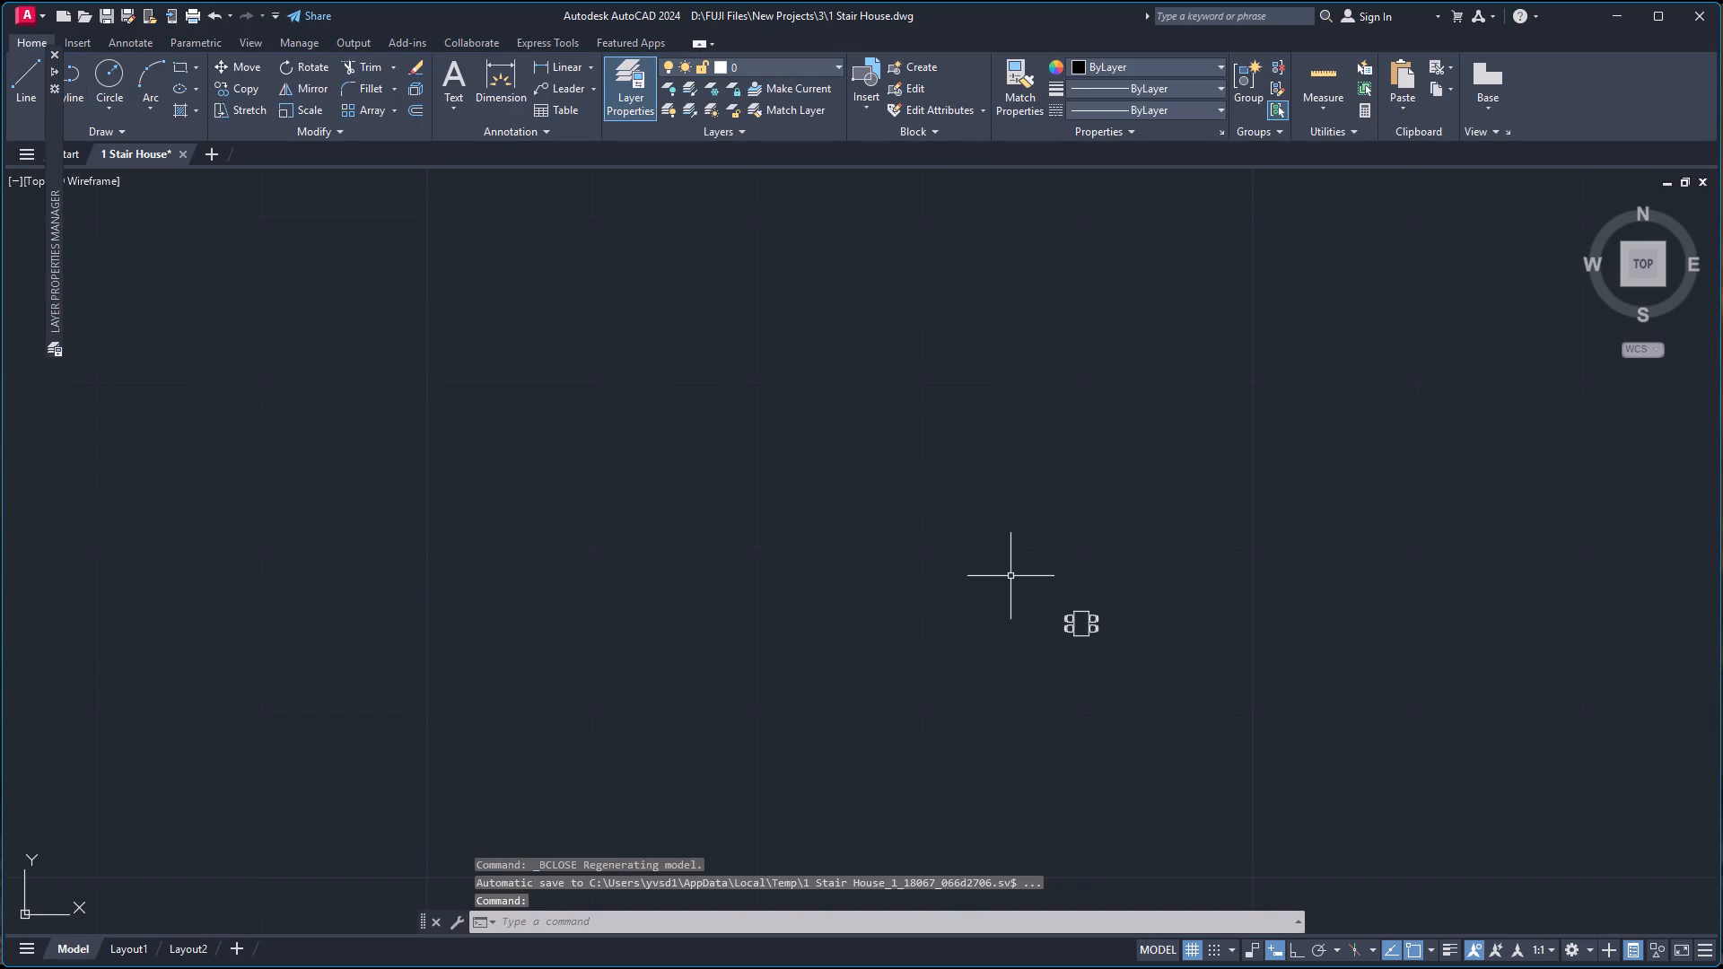
Scale up the four-chair dining set from the middle of its table's north edge by a freehand factor of about 1'-9 1/2".
left_click(1016, 573)
left_click(1141, 665)
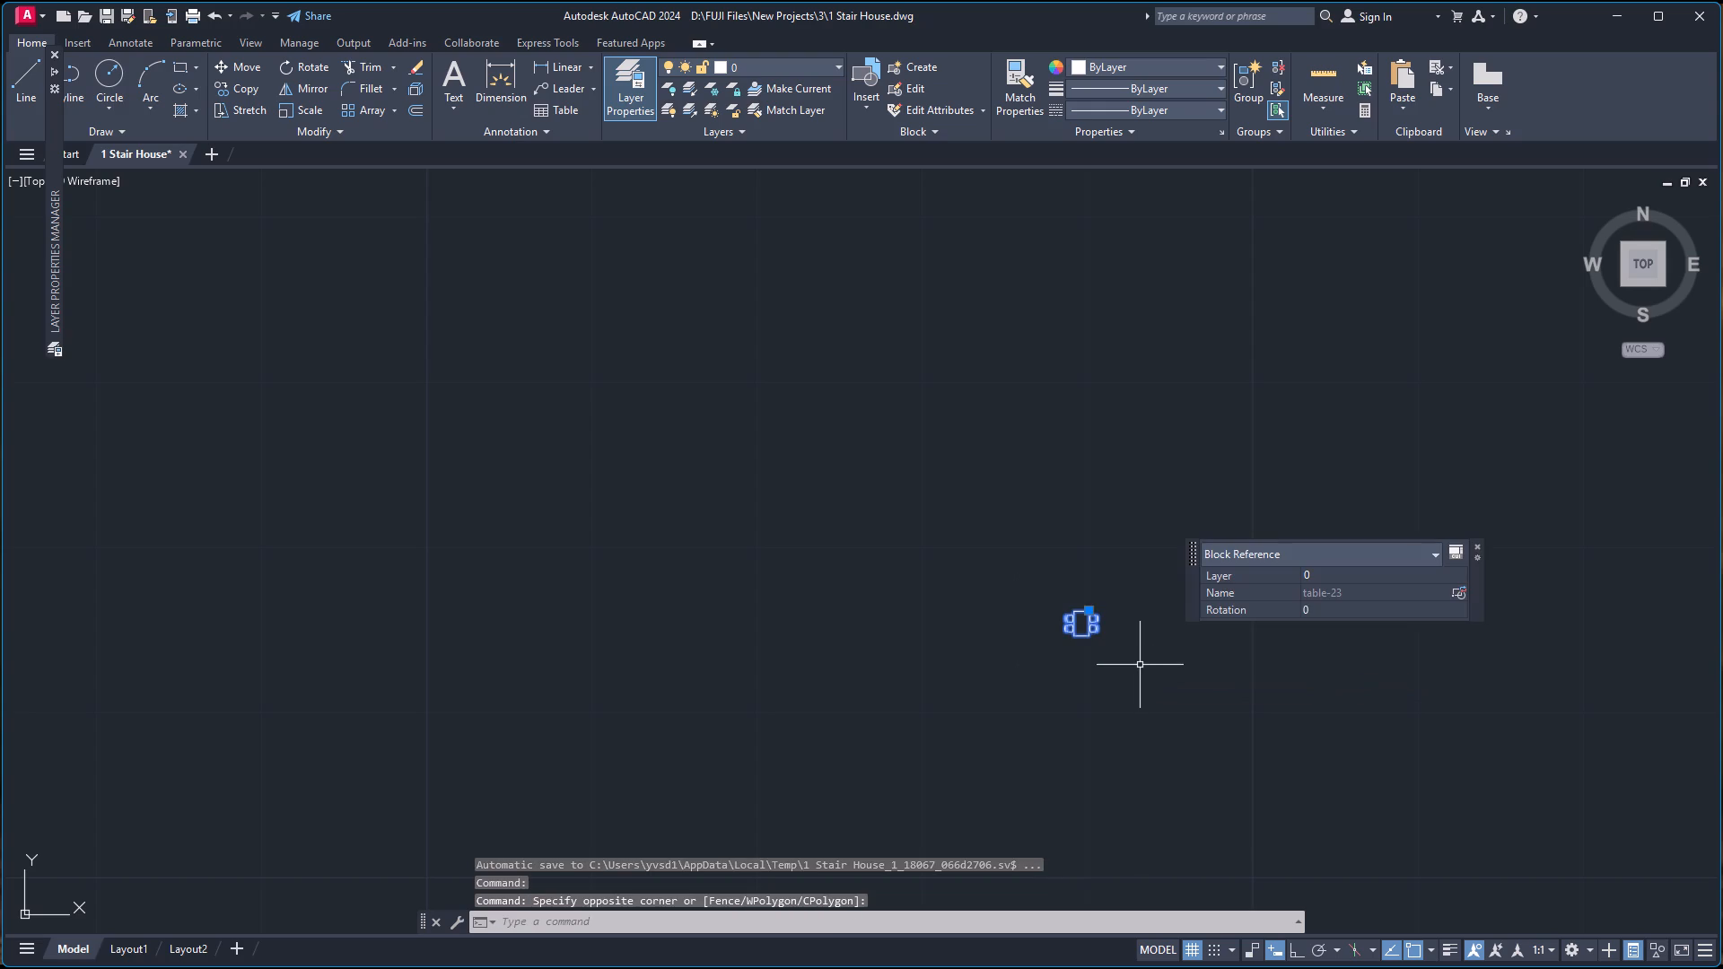
type("SC")
key("Return")
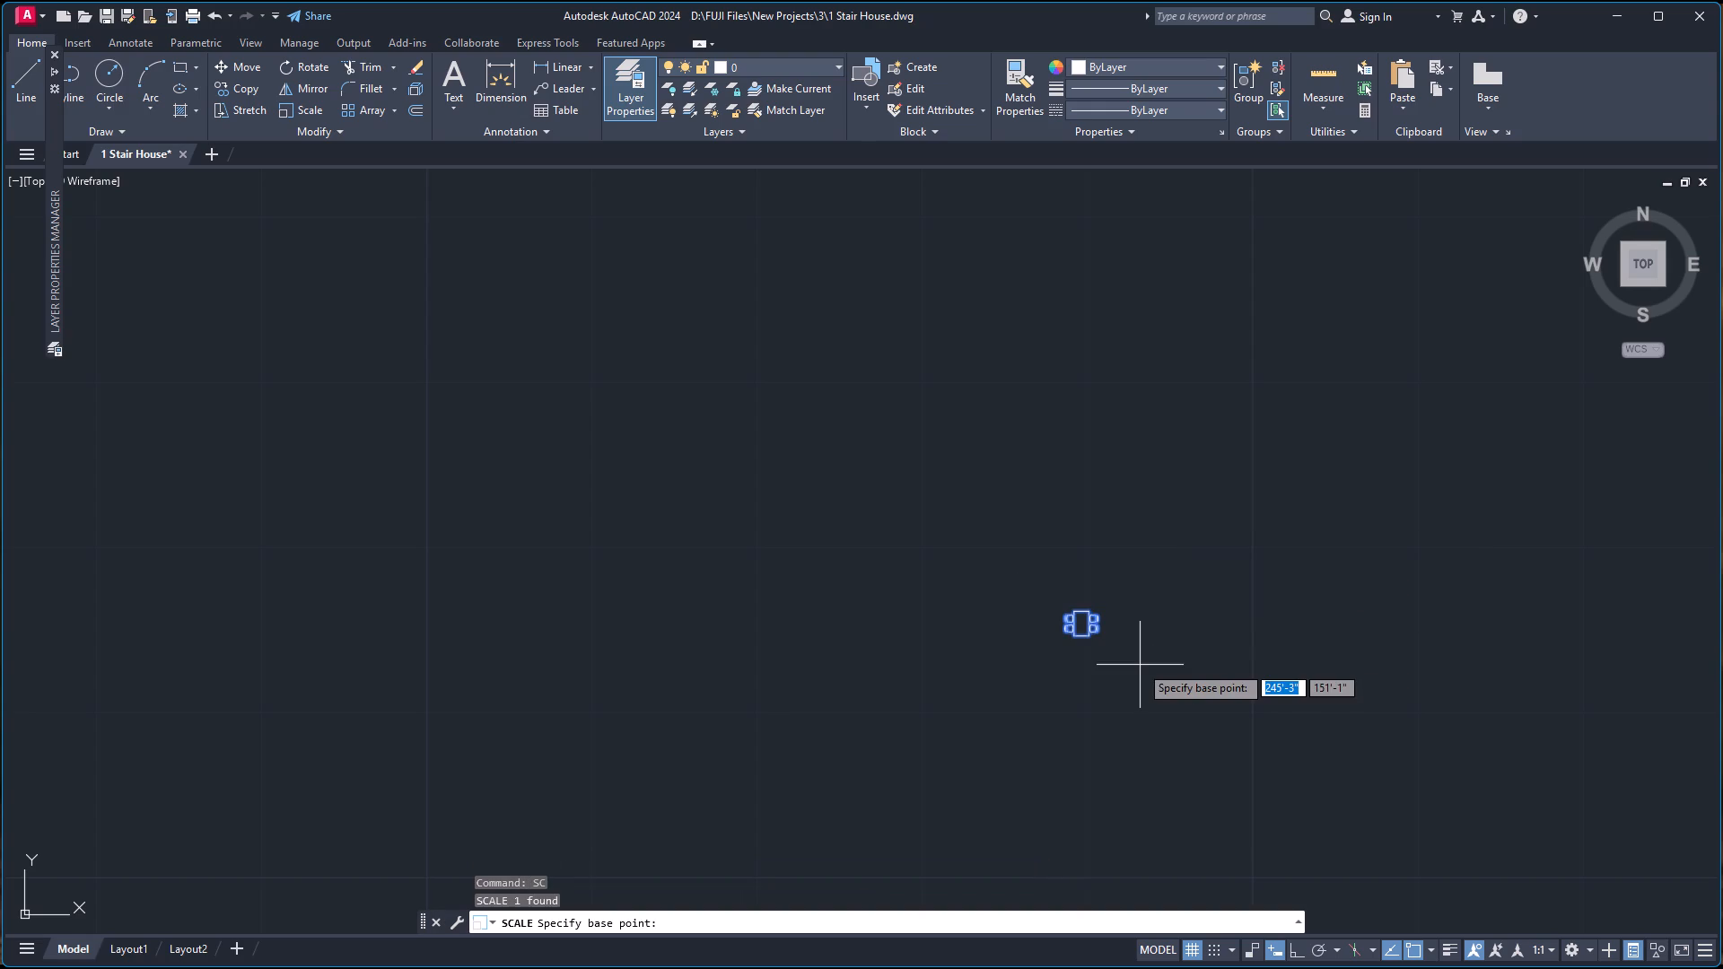
scroll(1028, 499, "down", 5)
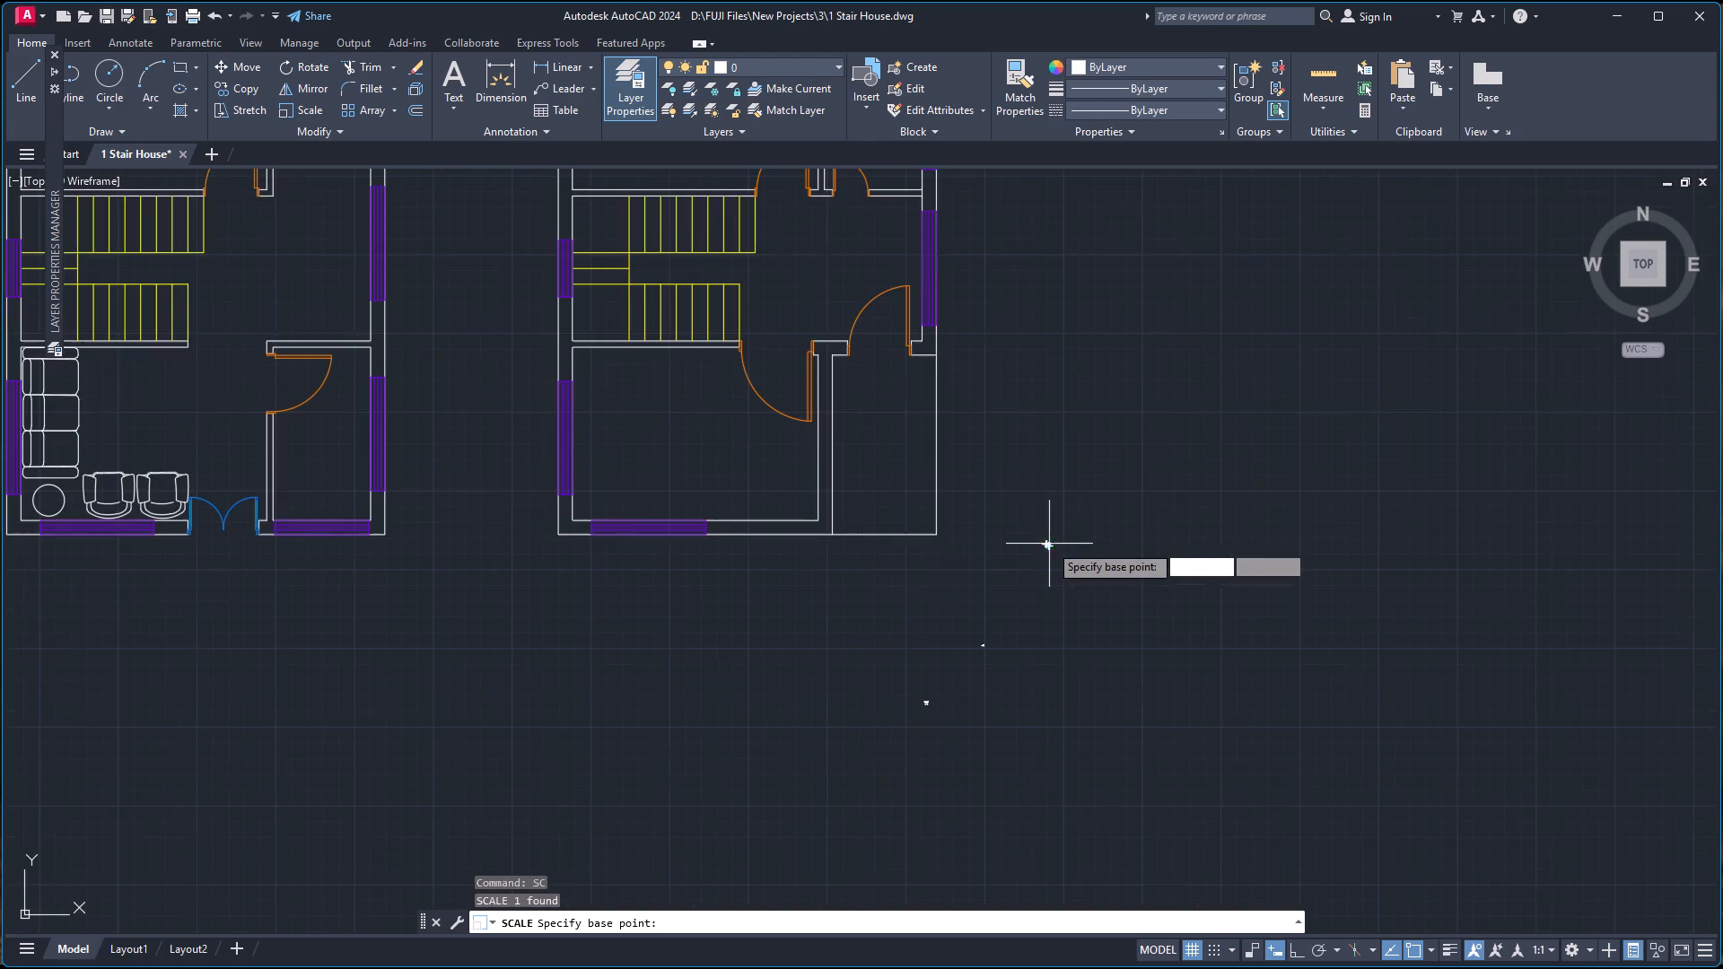
scroll(1056, 547, "up", 2)
scroll(1056, 550, "down", 3)
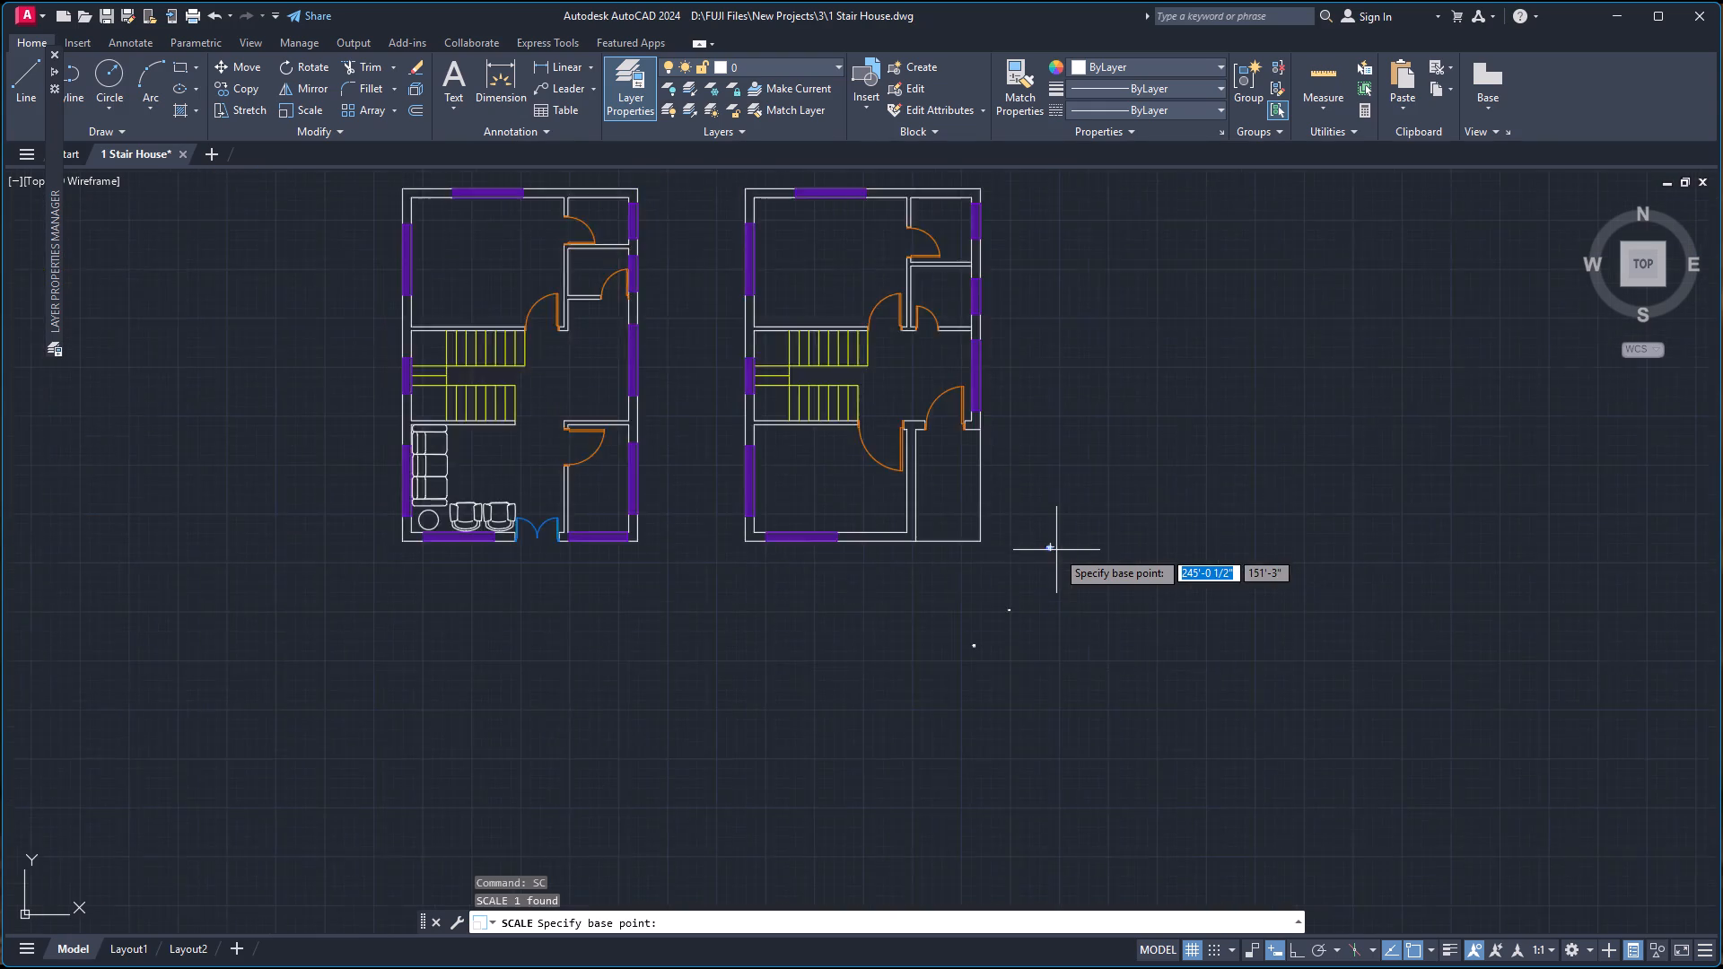
scroll(1056, 550, "down", 1)
scroll(1056, 550, "up", 4)
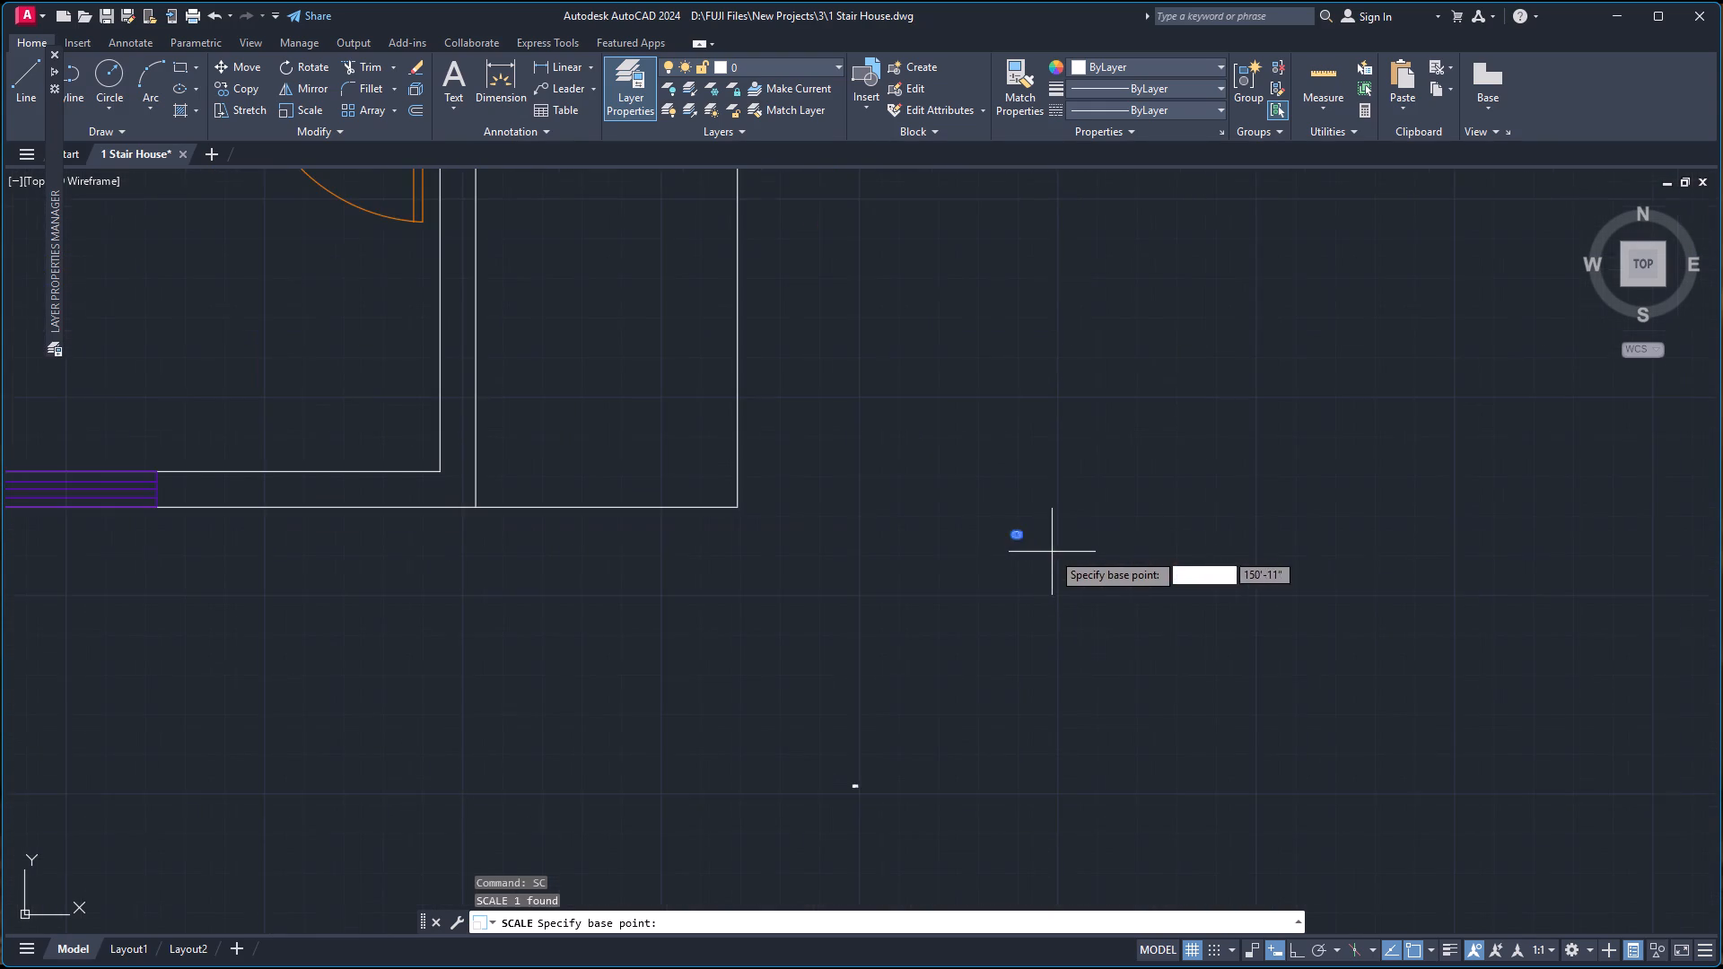
scroll(1030, 539, "up", 5)
left_click(958, 459)
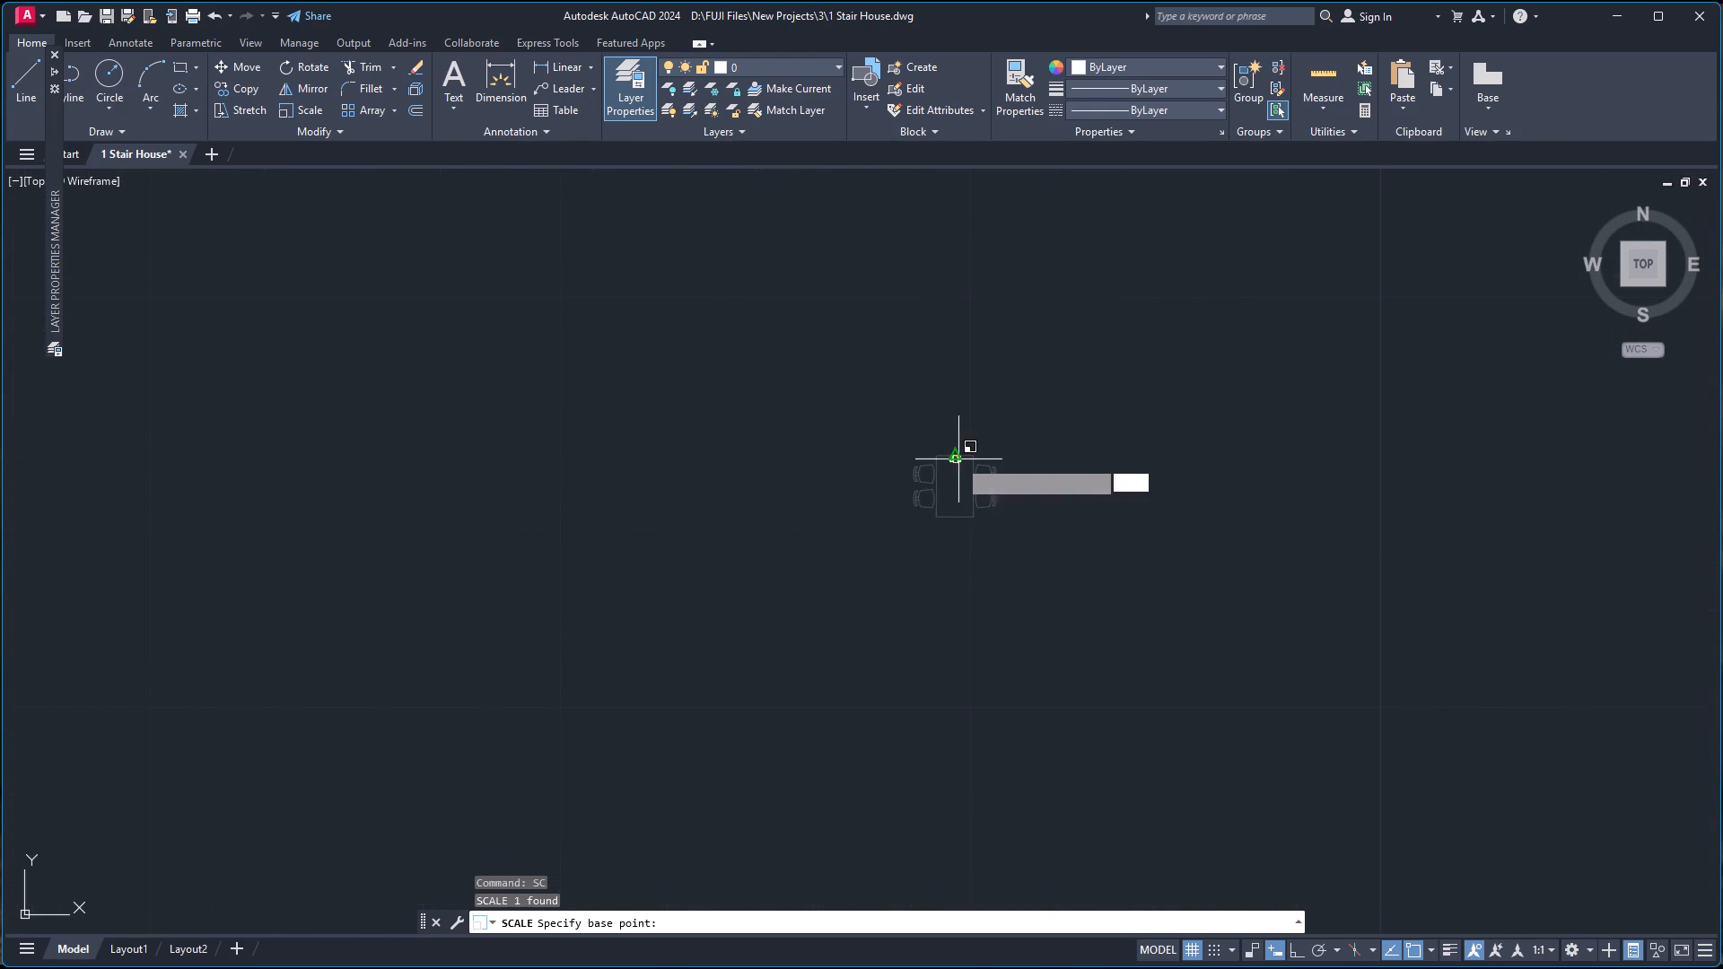
scroll(1014, 401, "down", 9)
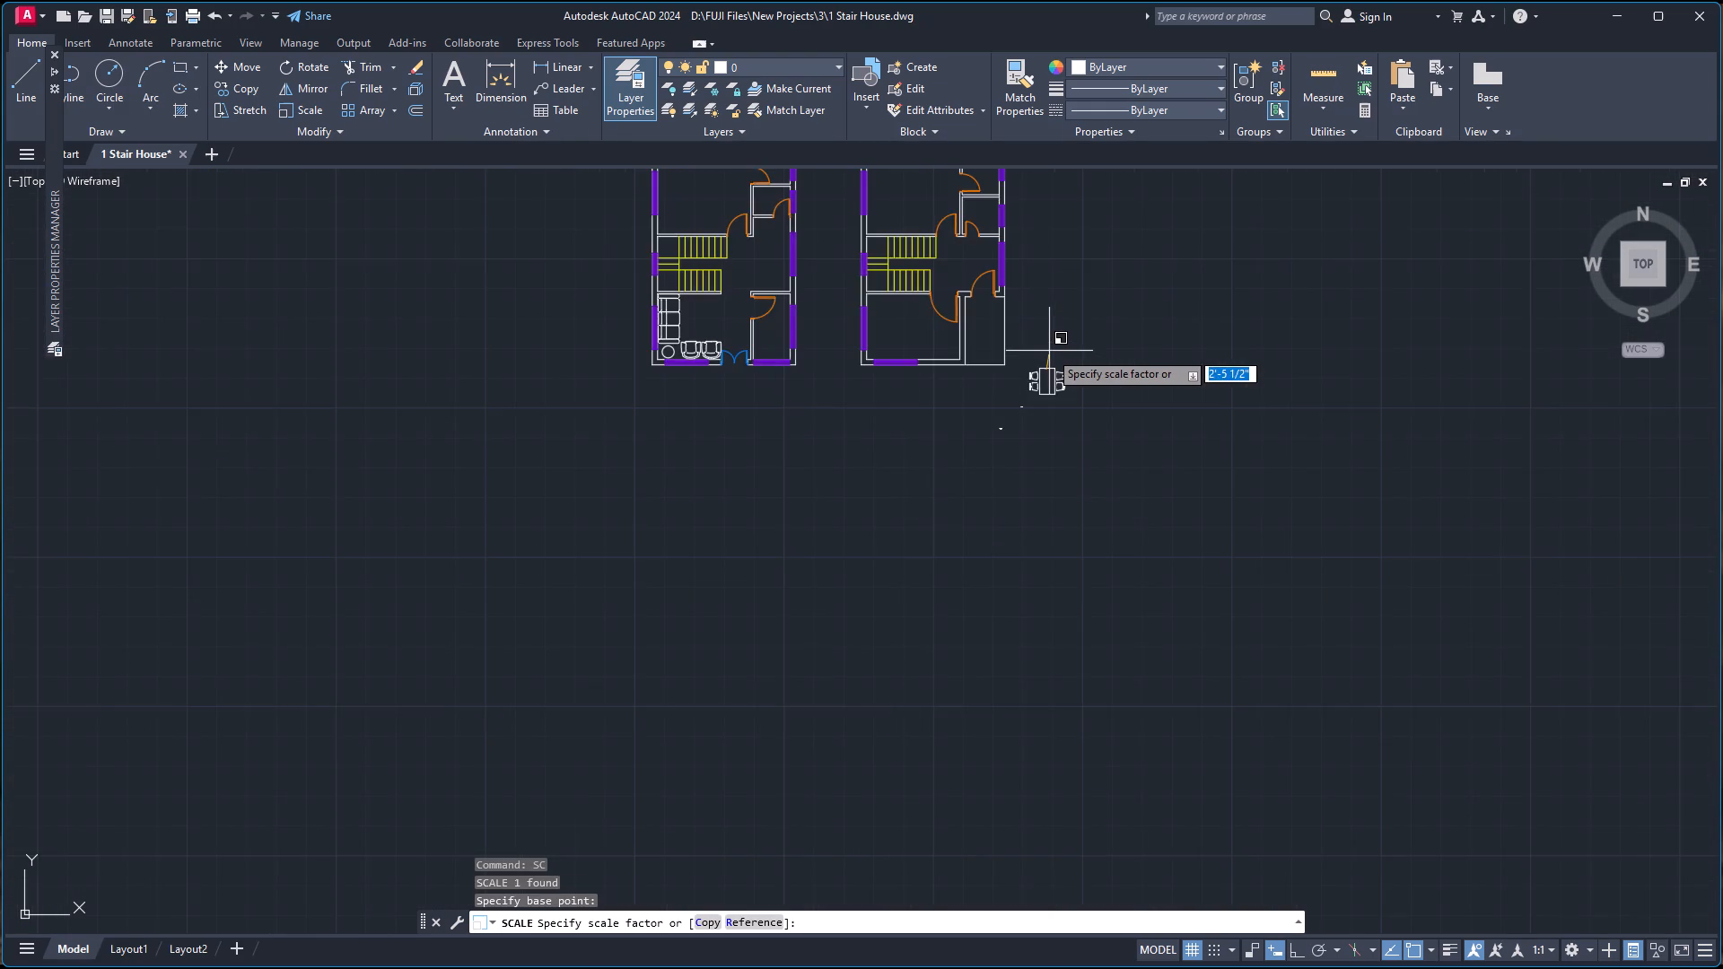
scroll(1048, 351, "down", 2)
scroll(1048, 351, "up", 1)
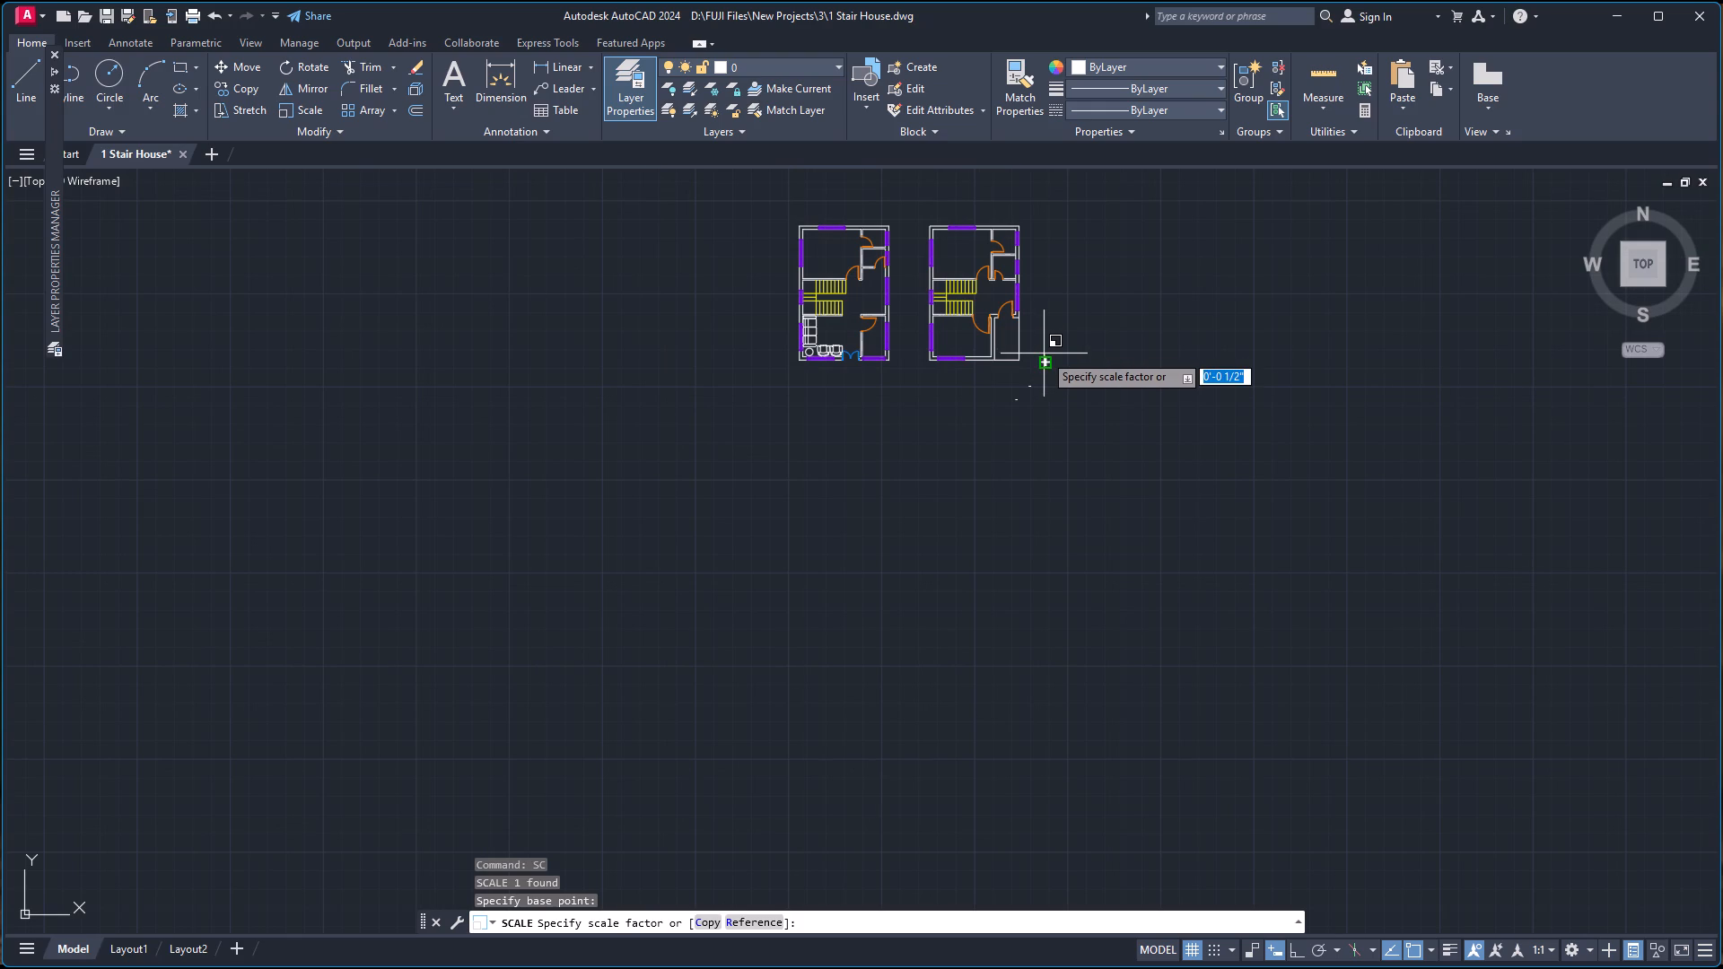
scroll(1044, 354, "up", 2)
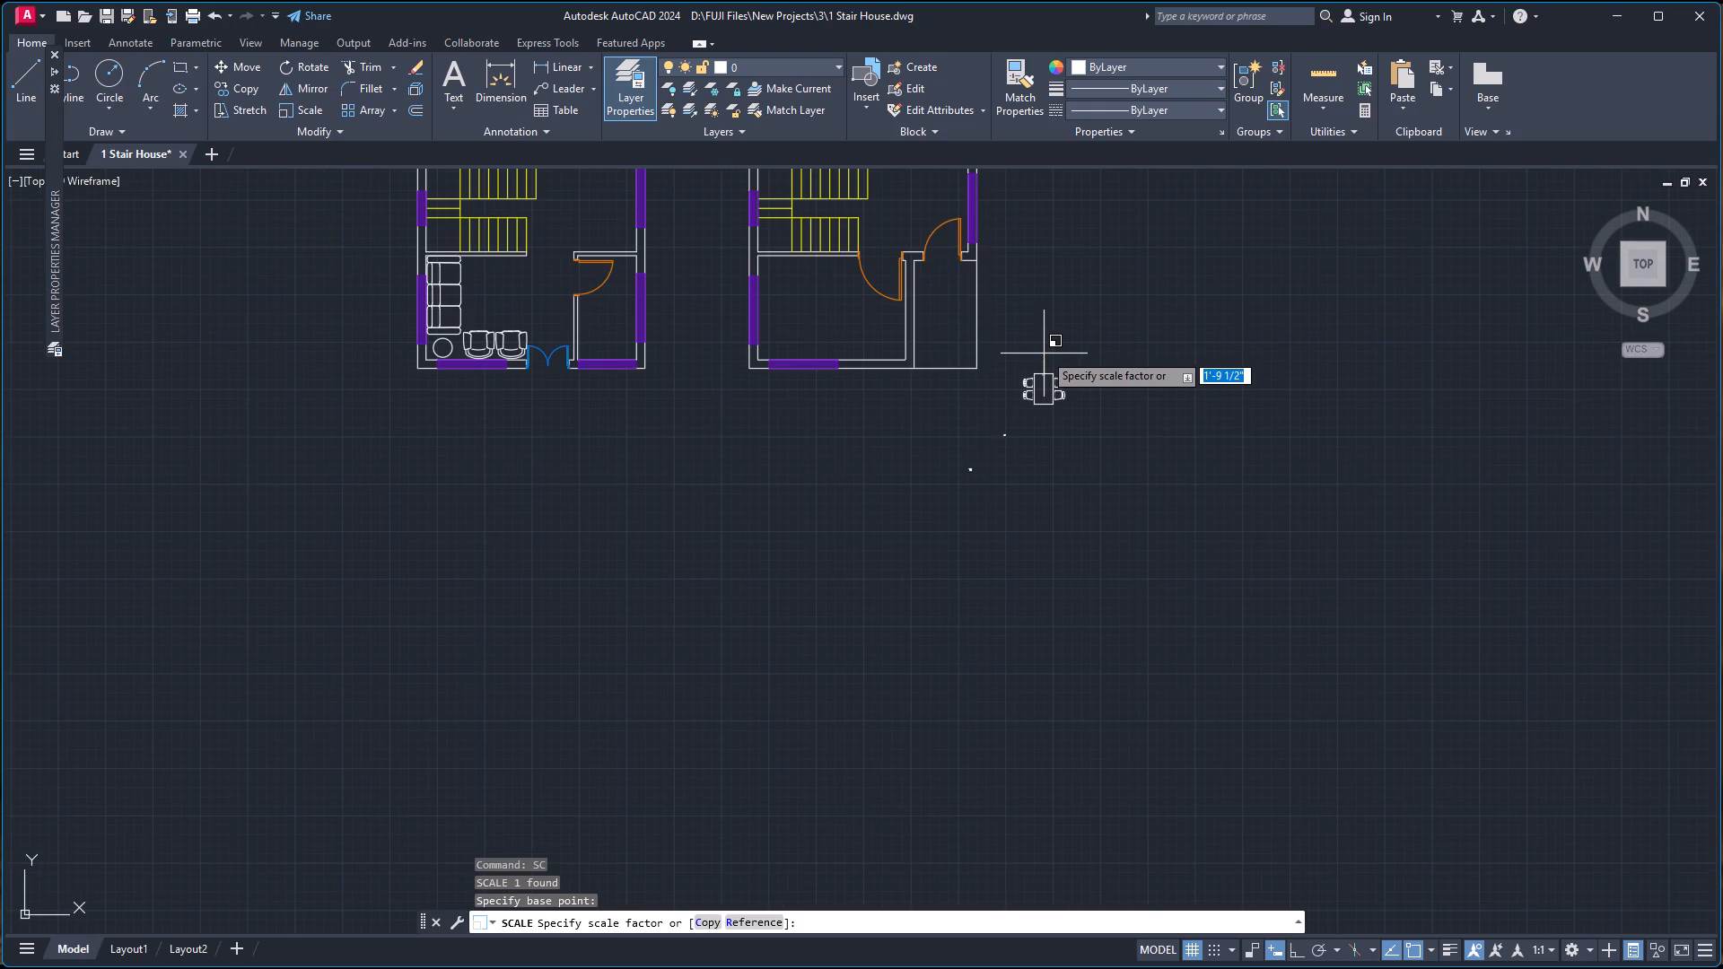
left_click(1045, 352)
Move the dining set about 41'-9 1/2" northwest into the west plan, between the stairs and the east window.
left_click(1011, 359)
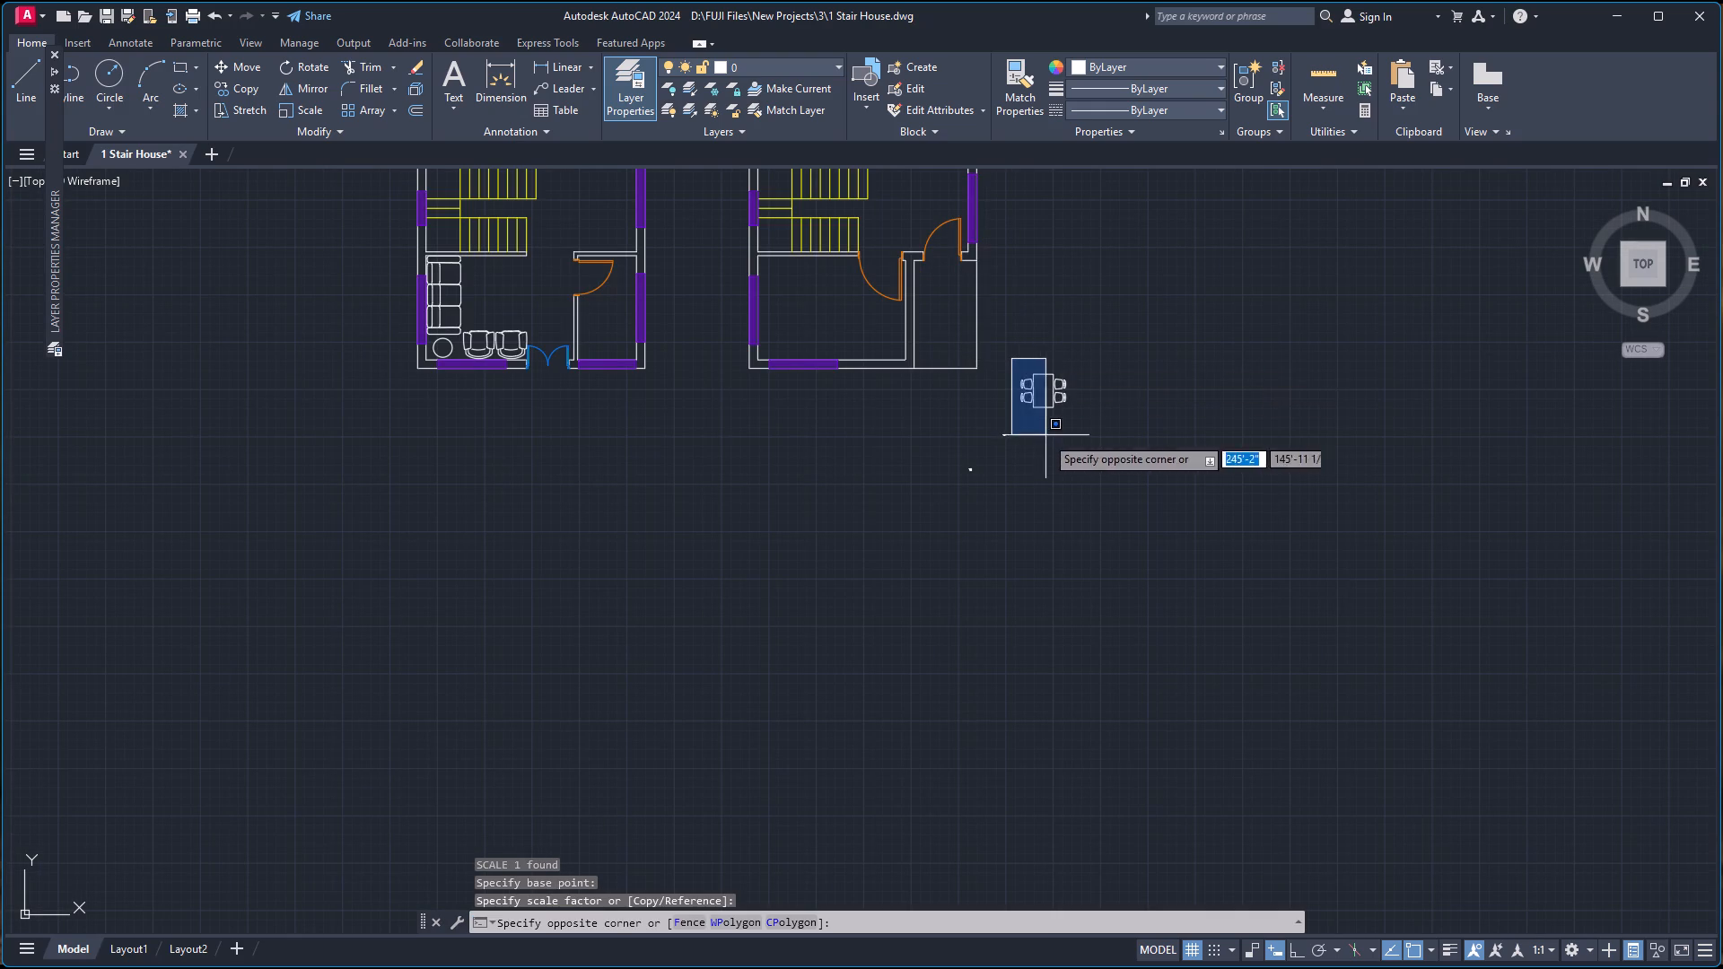
left_click(1073, 443)
key("m")
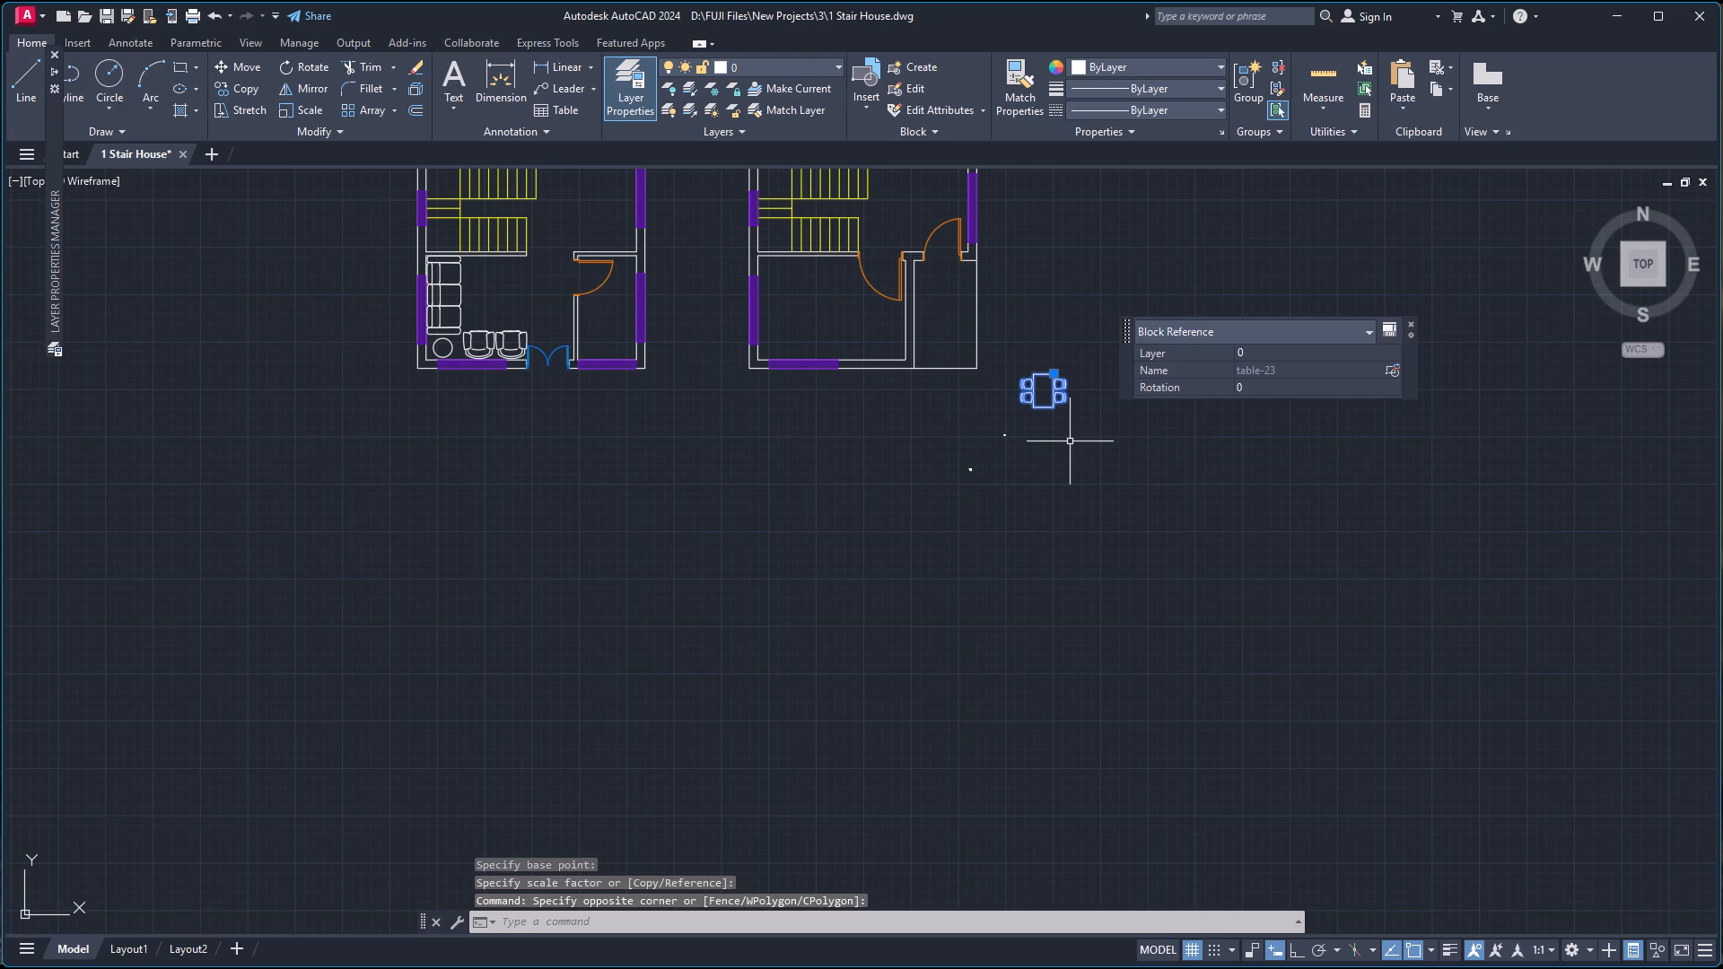
key("Return")
scroll(1040, 380, "up", 1)
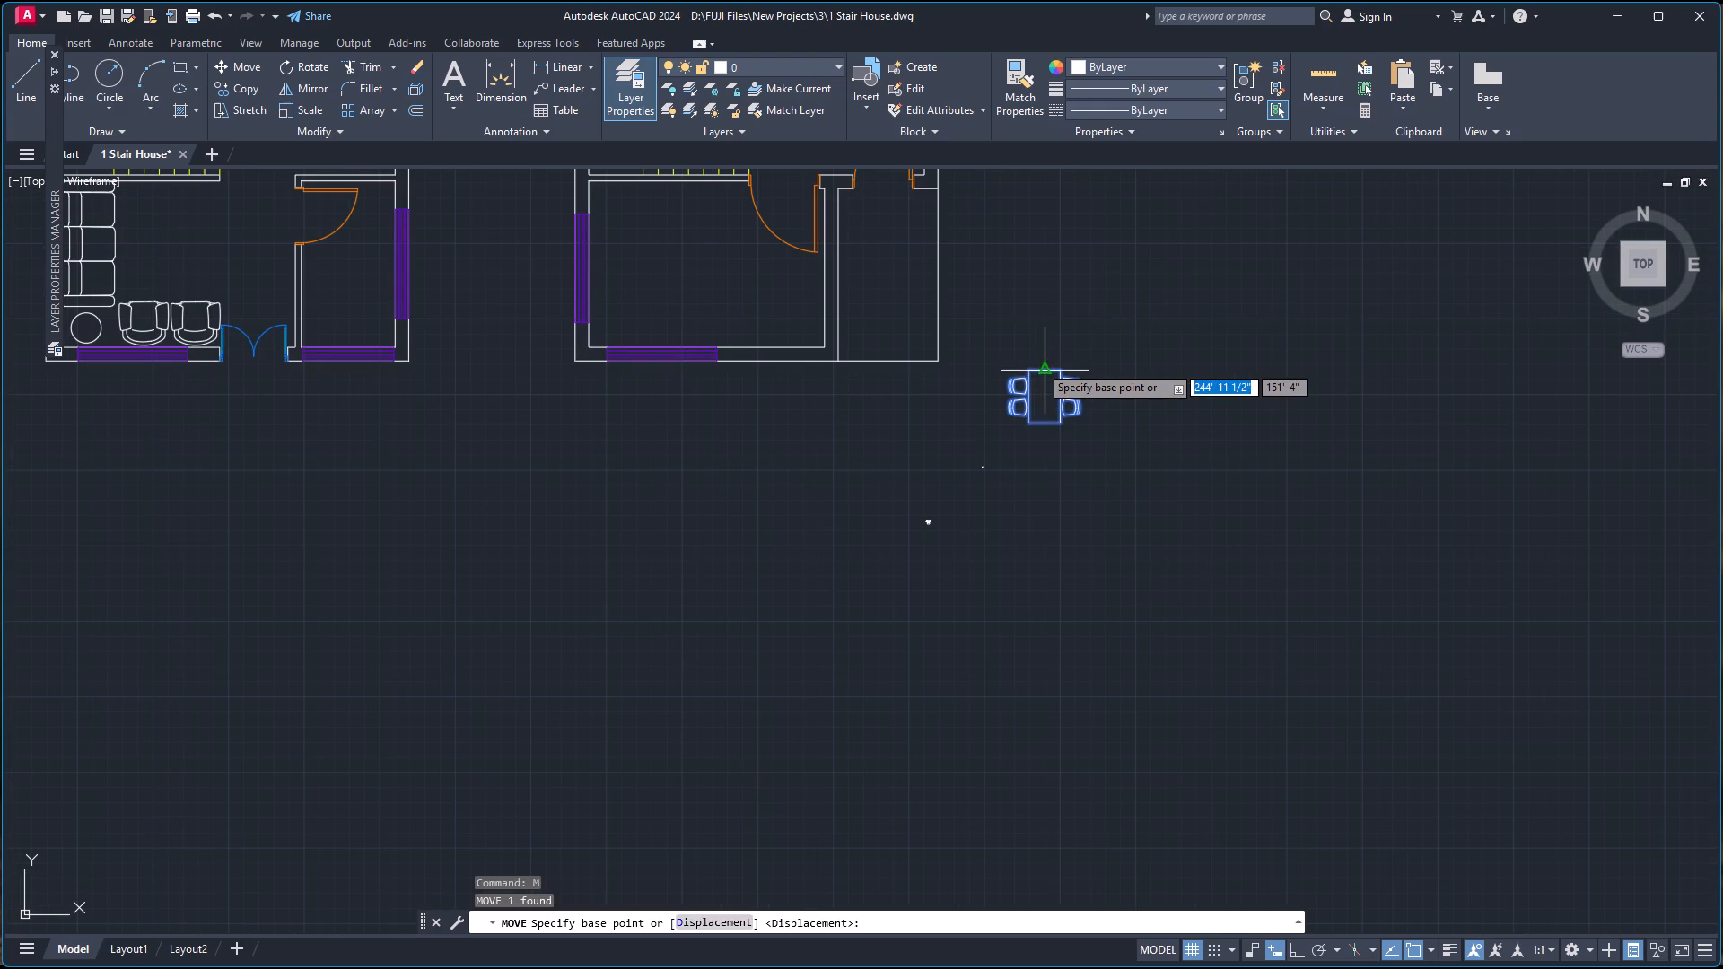
left_click(1040, 364)
scroll(682, 292, "down", 4)
scroll(618, 256, "up", 3)
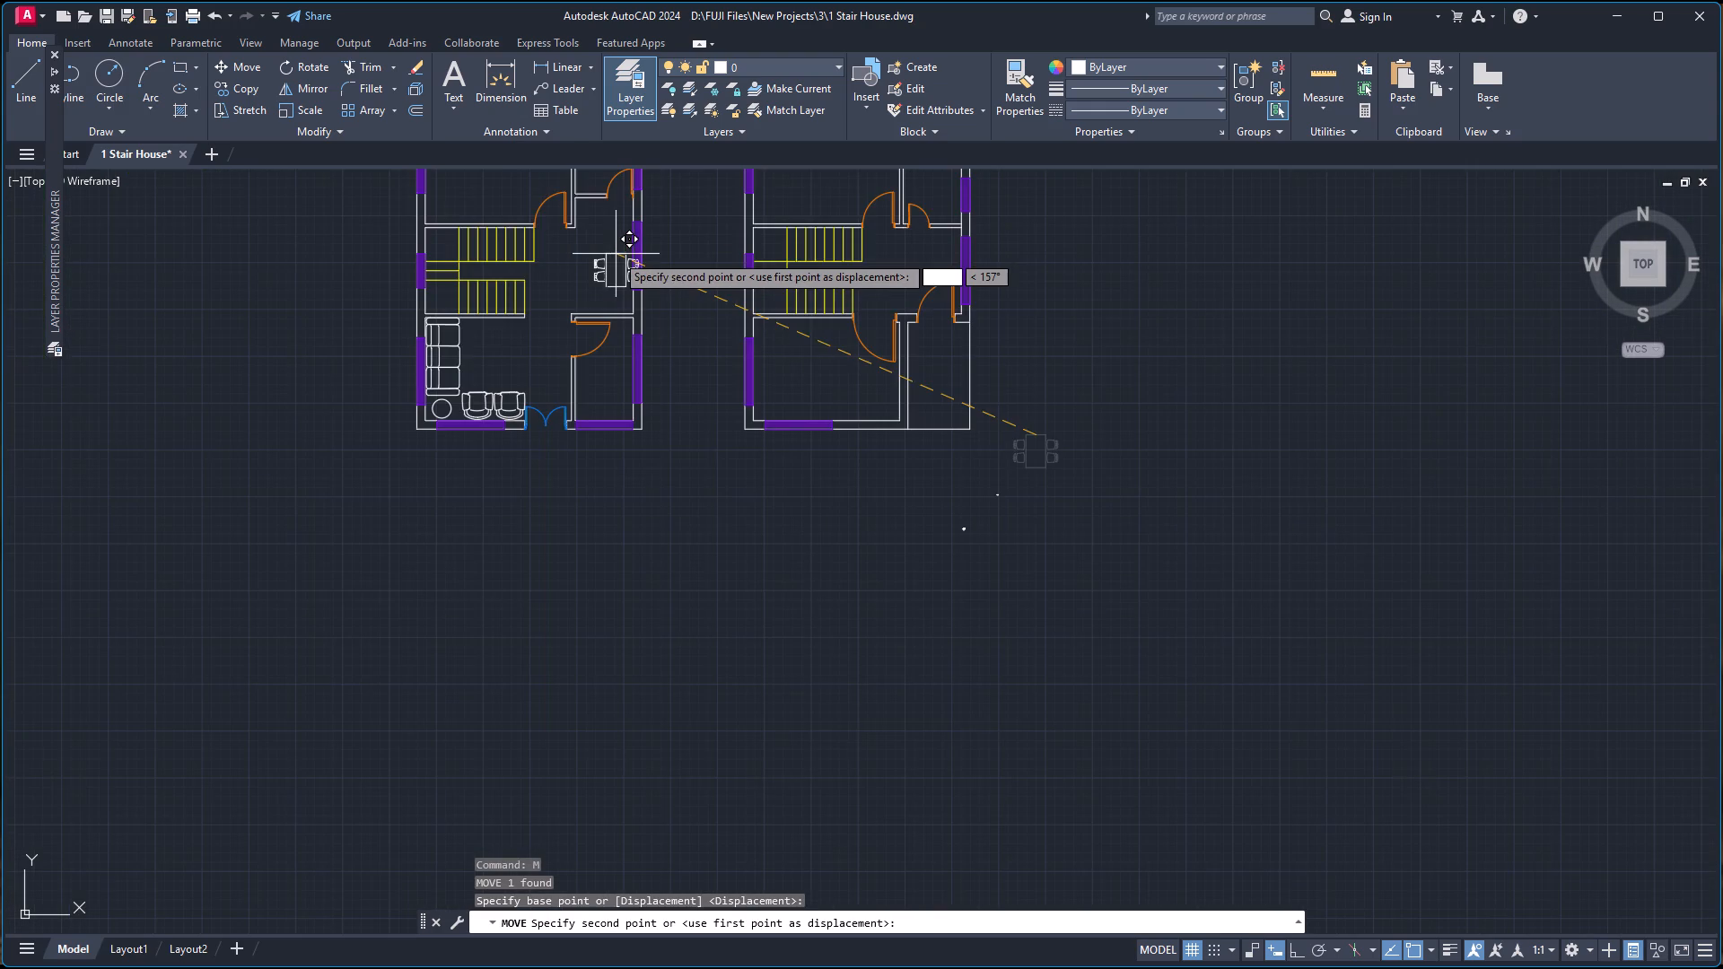
scroll(615, 253, "up", 2)
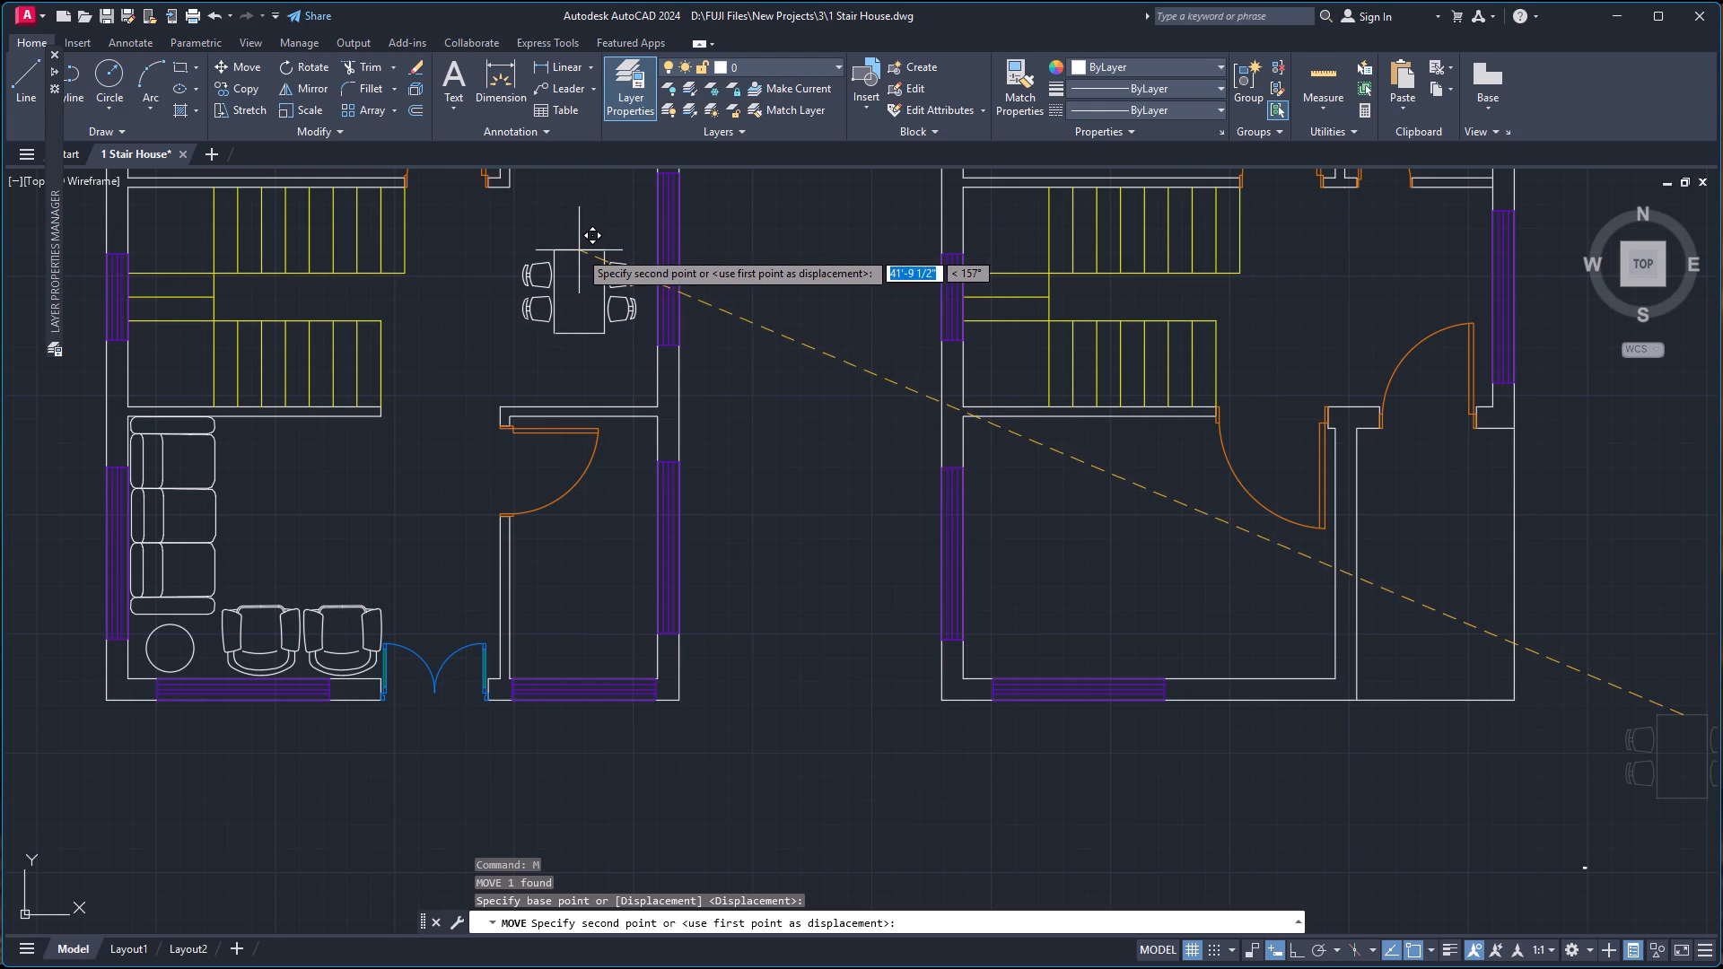
left_click(576, 250)
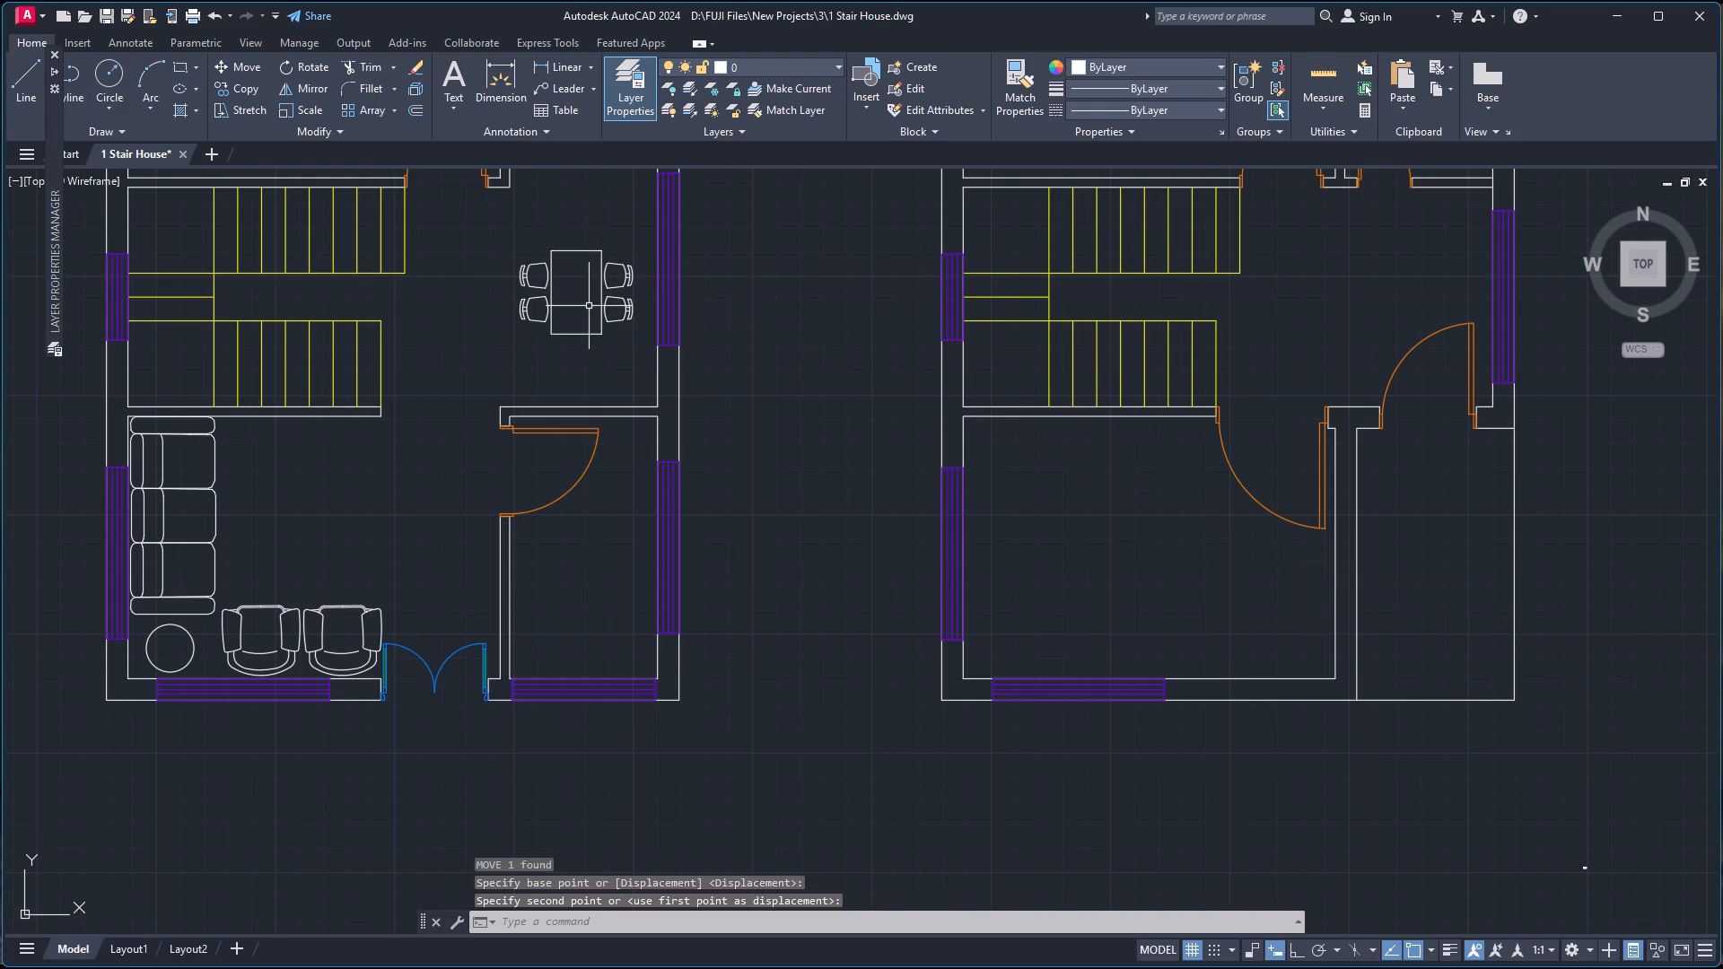
Scale up the dining set from its table's southeast corner, setting the factor freehand at the wall just south.
left_click(602, 300)
type("SC")
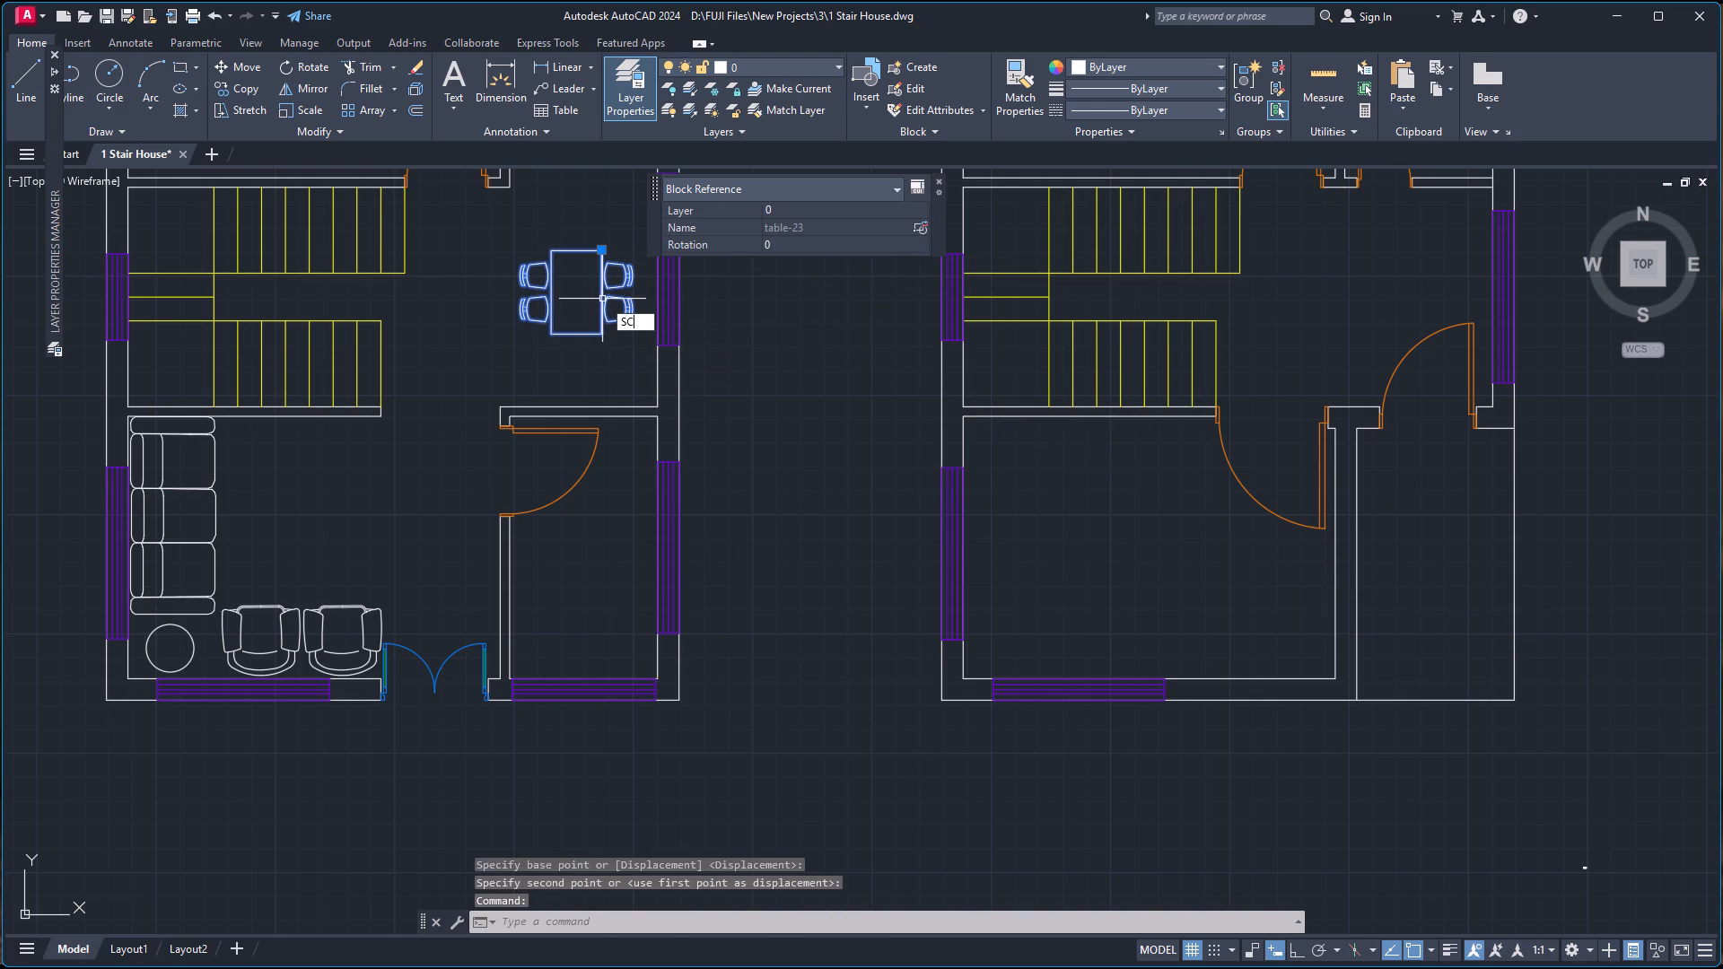
key("Return")
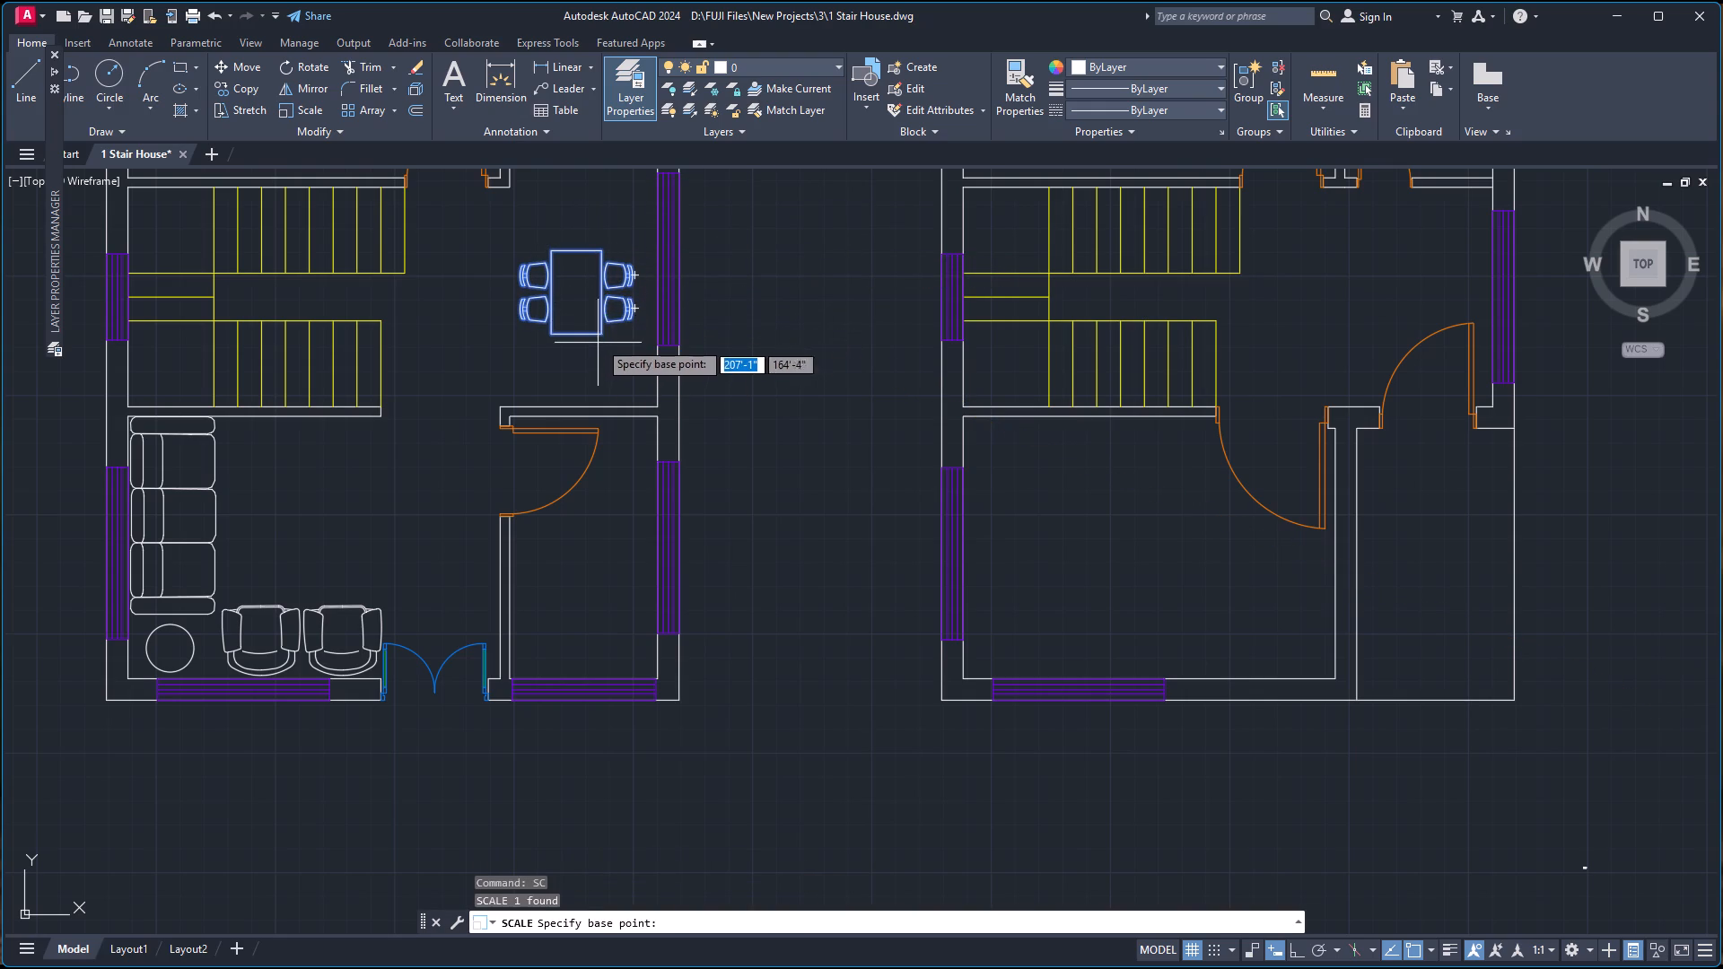
left_click(599, 339)
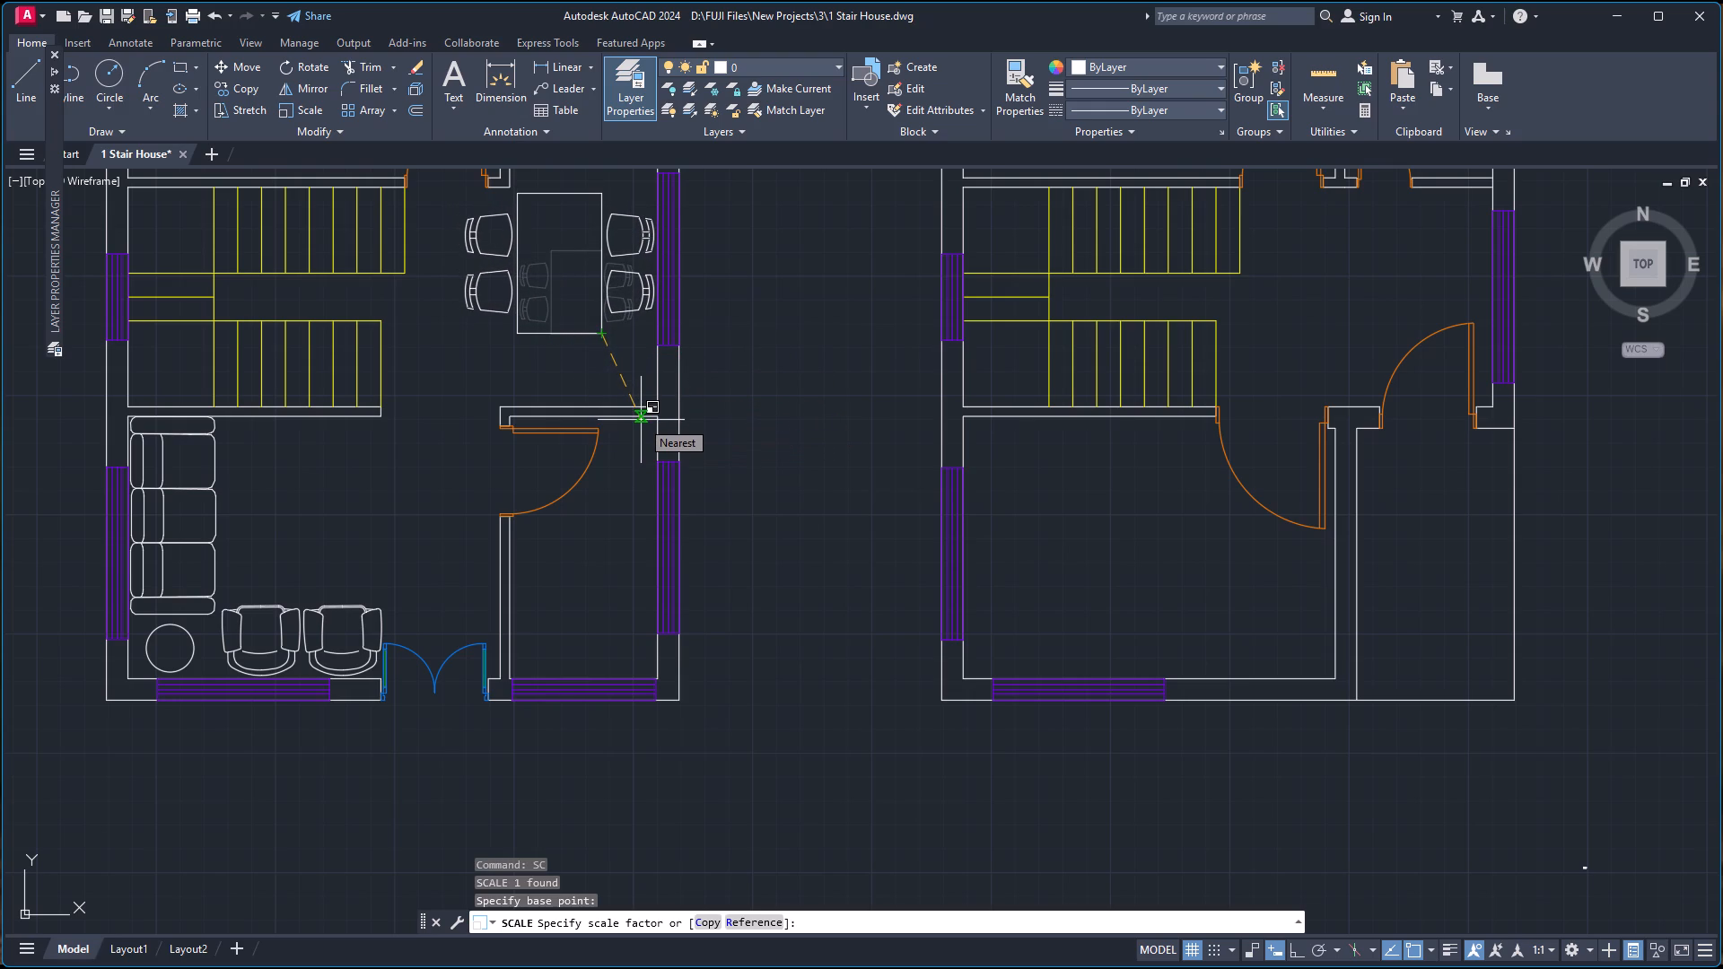
left_click(641, 420)
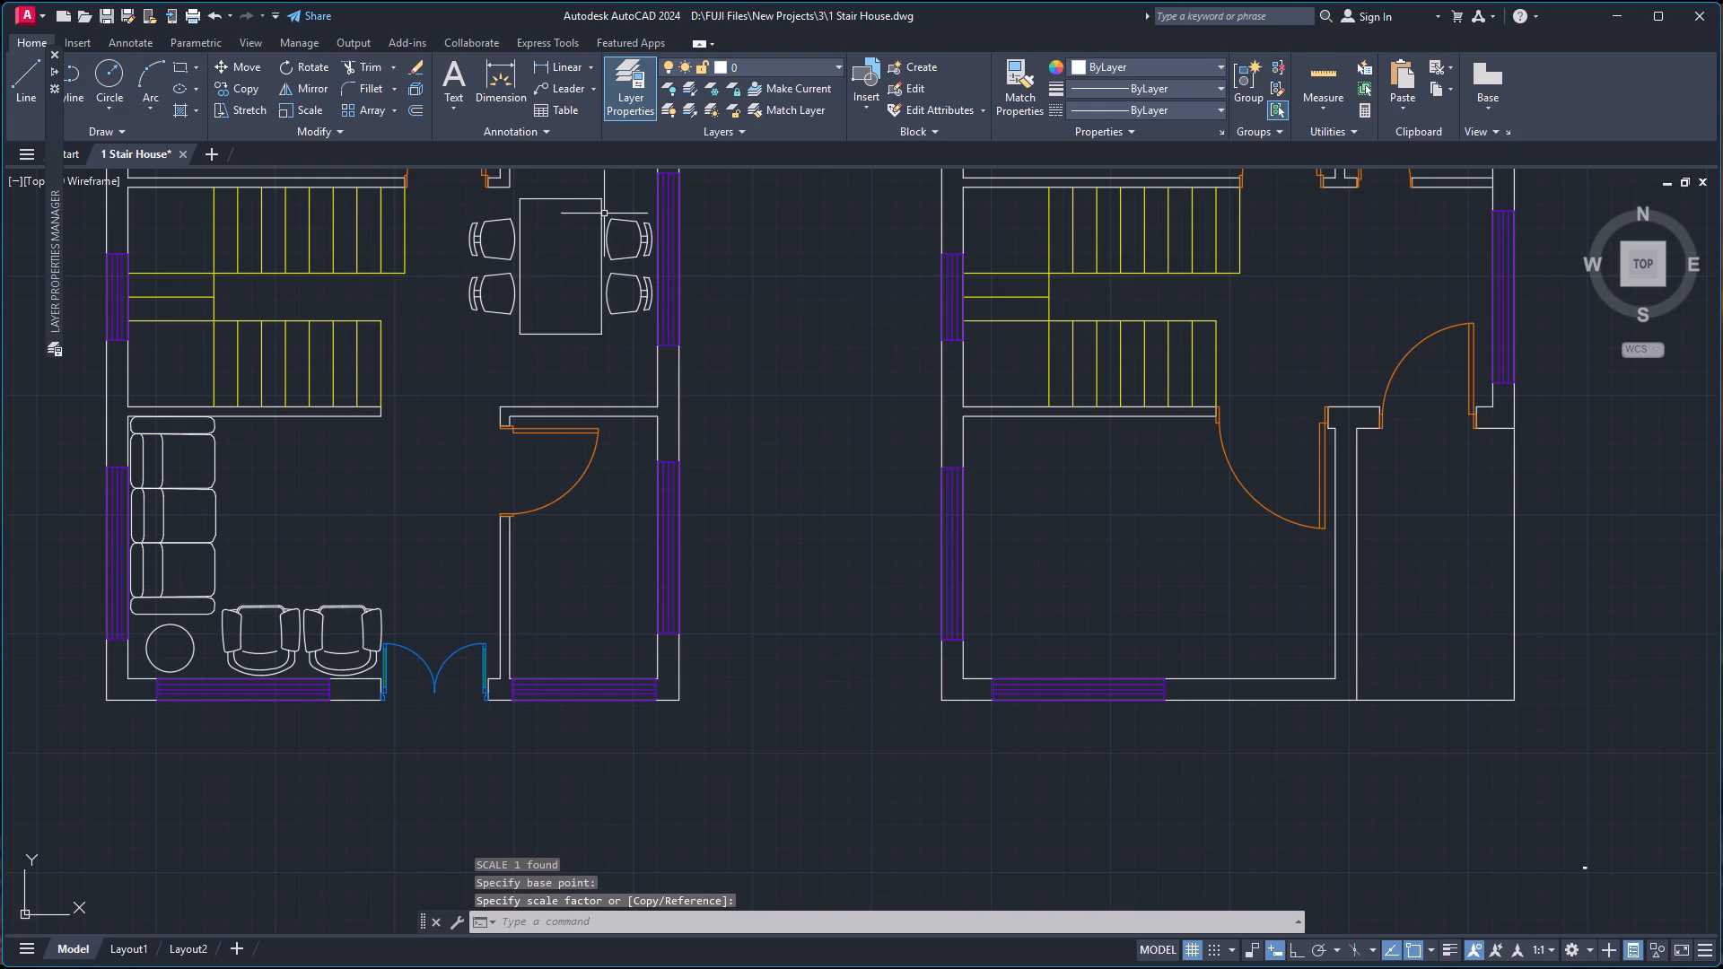
Move the dining set about 1'-2" south, using the middle of the table's south edge as base point.
left_click(602, 215)
key("m")
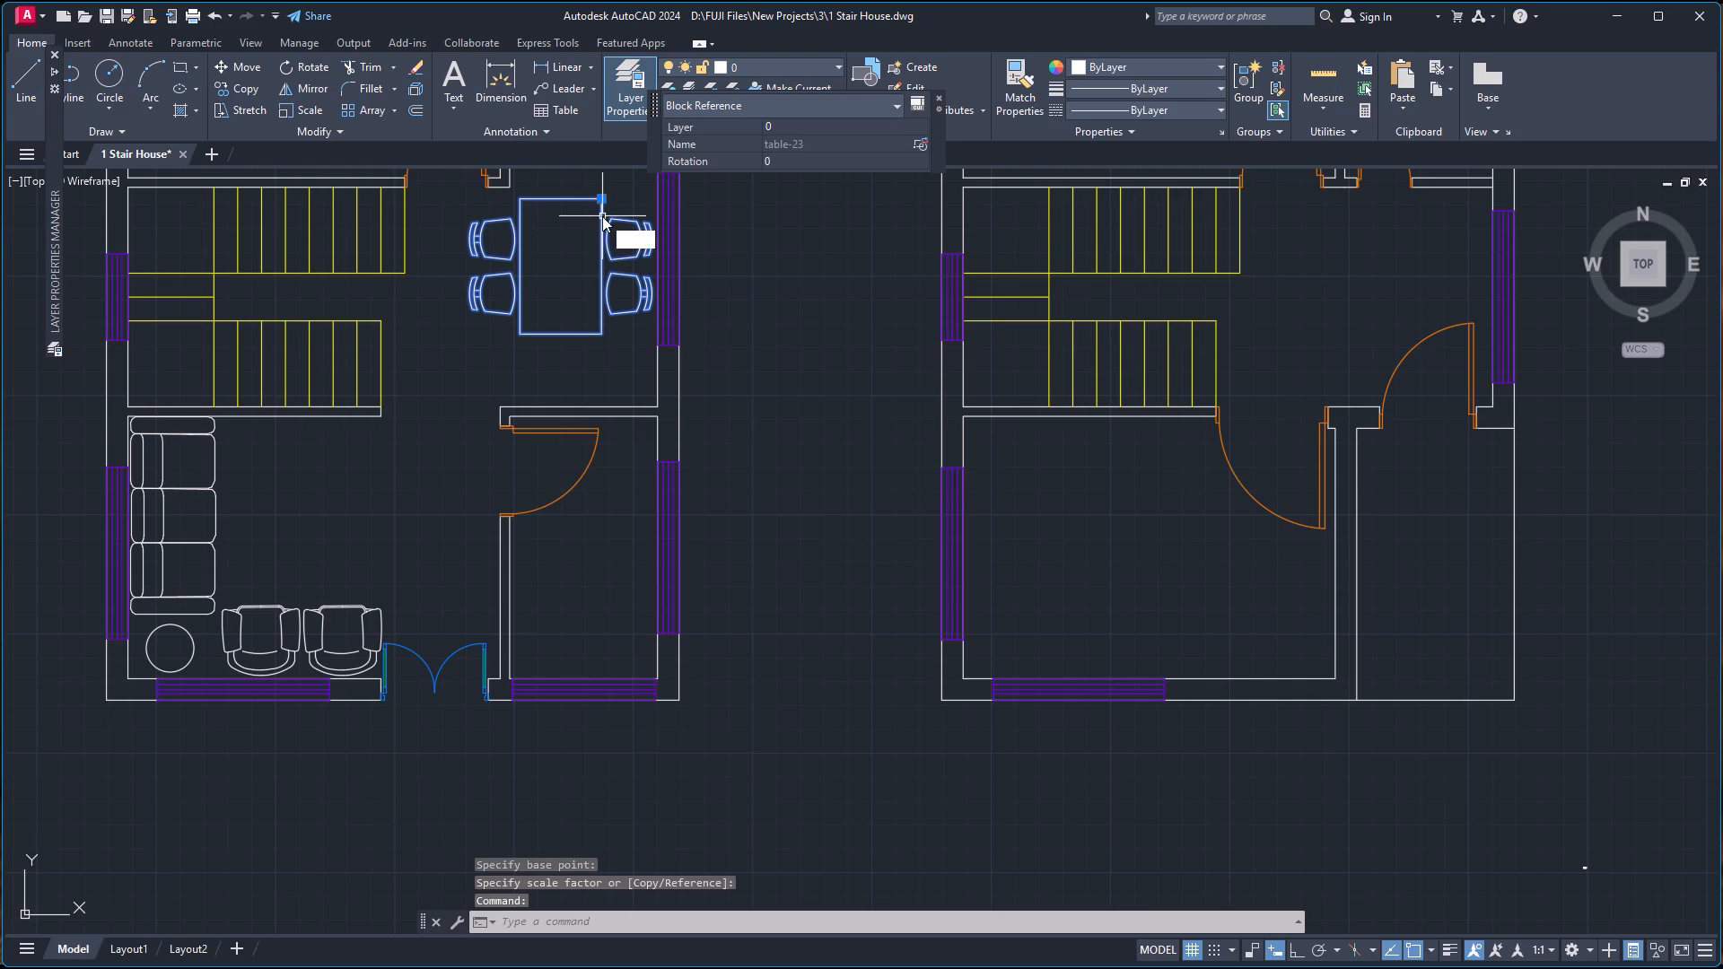
key("Return")
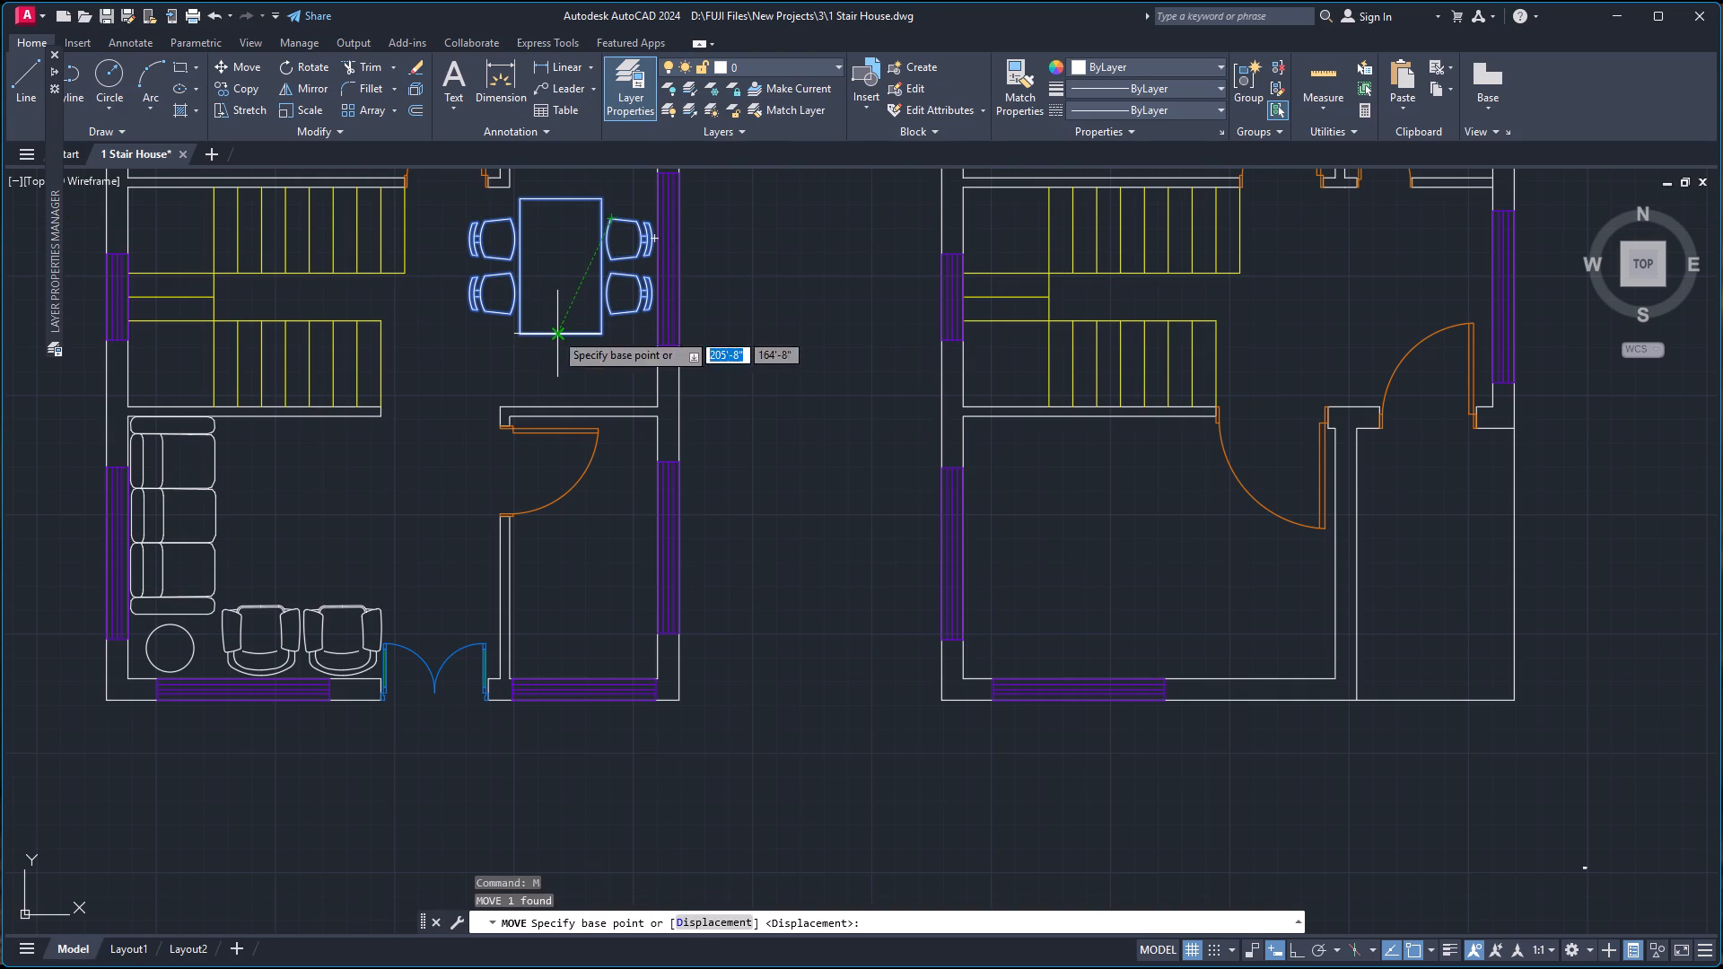
left_click(555, 332)
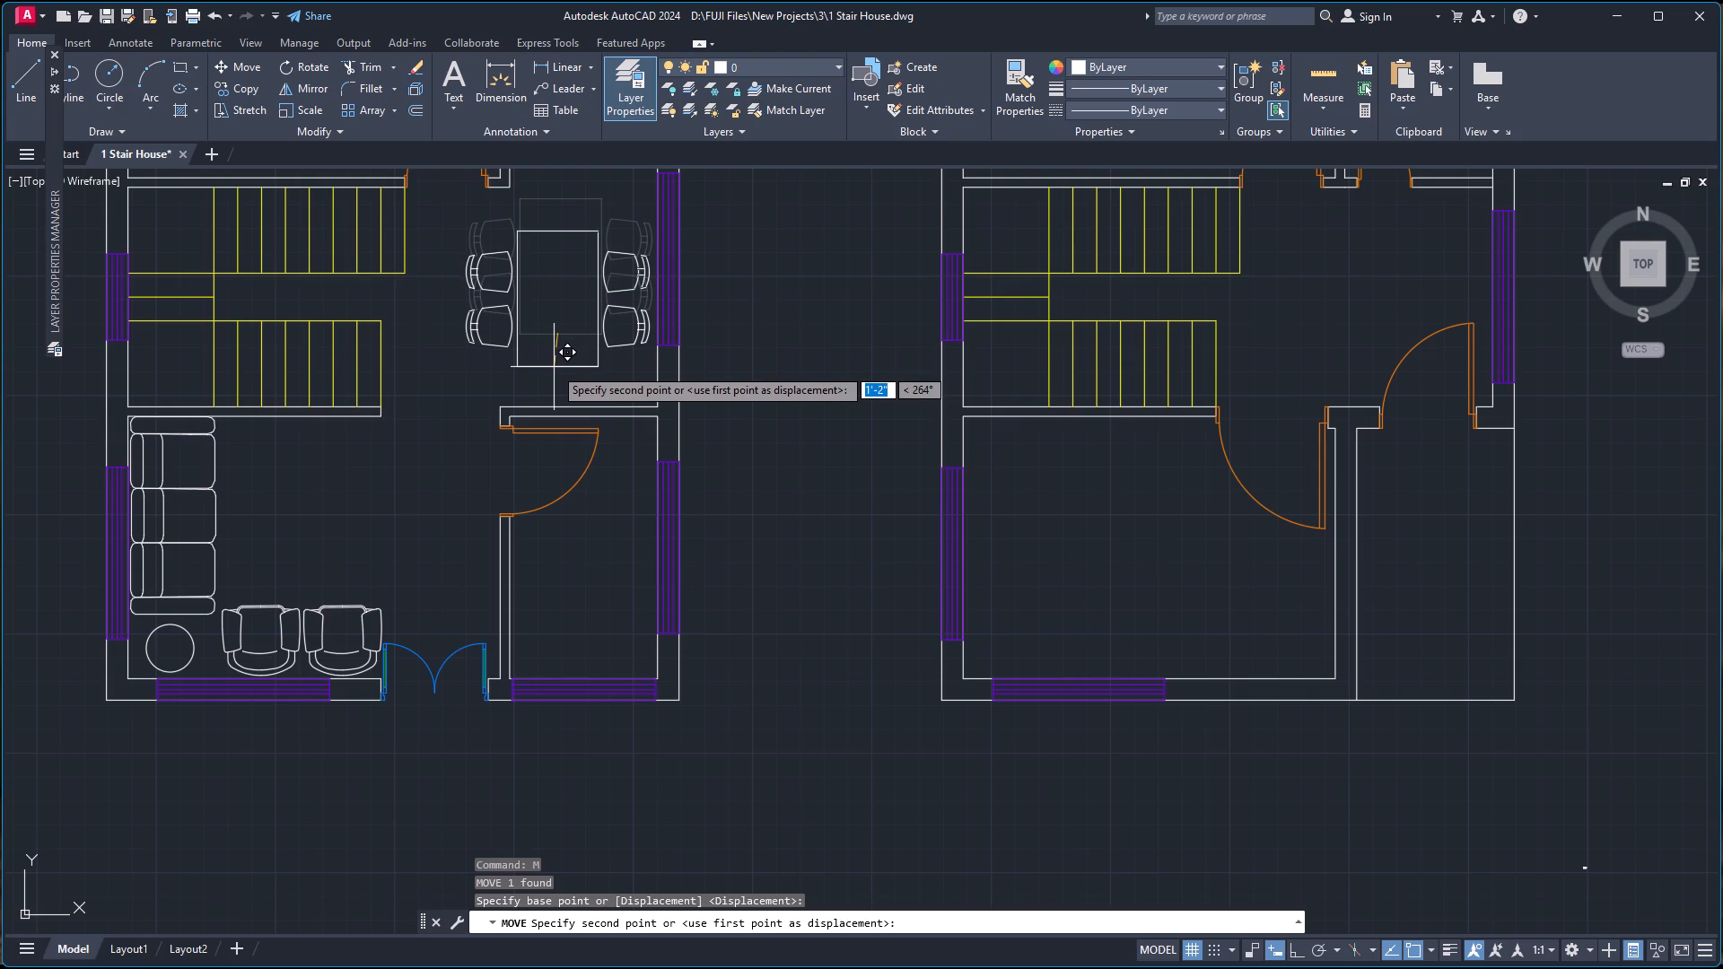
left_click(554, 367)
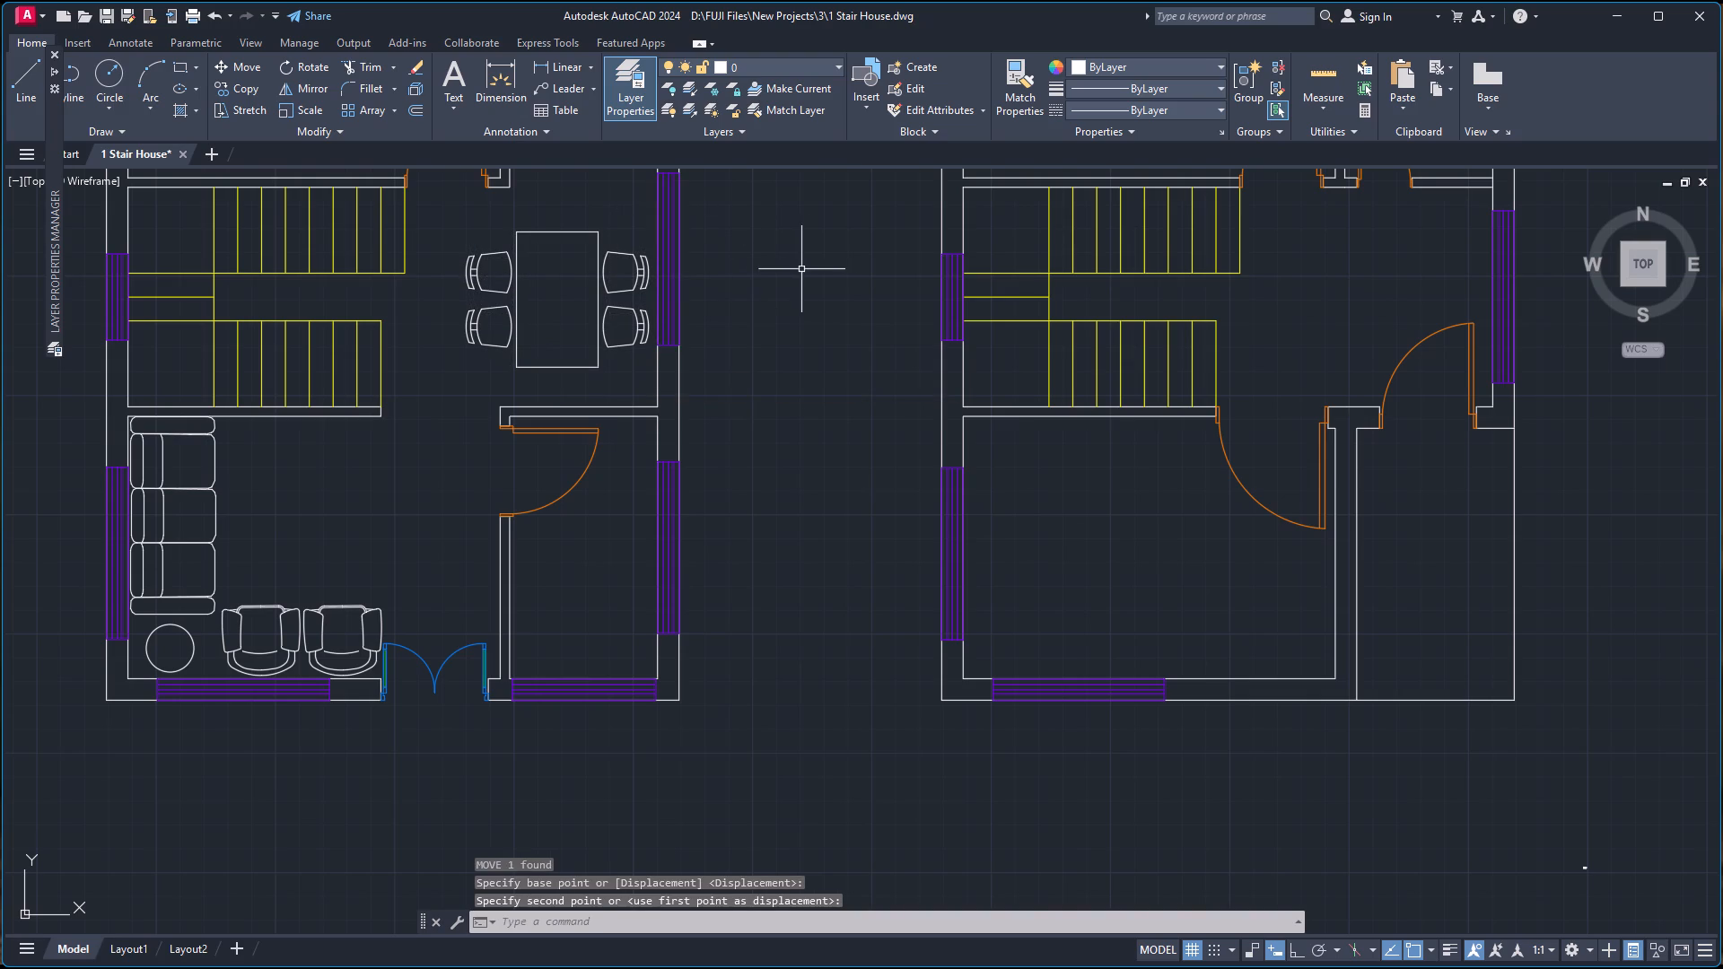
Scale up the small MAT-P13 bed block southeast of the east plan from its headboard's midpoint by a freehand factor of about 3'-6".
scroll(968, 289, "down", 1)
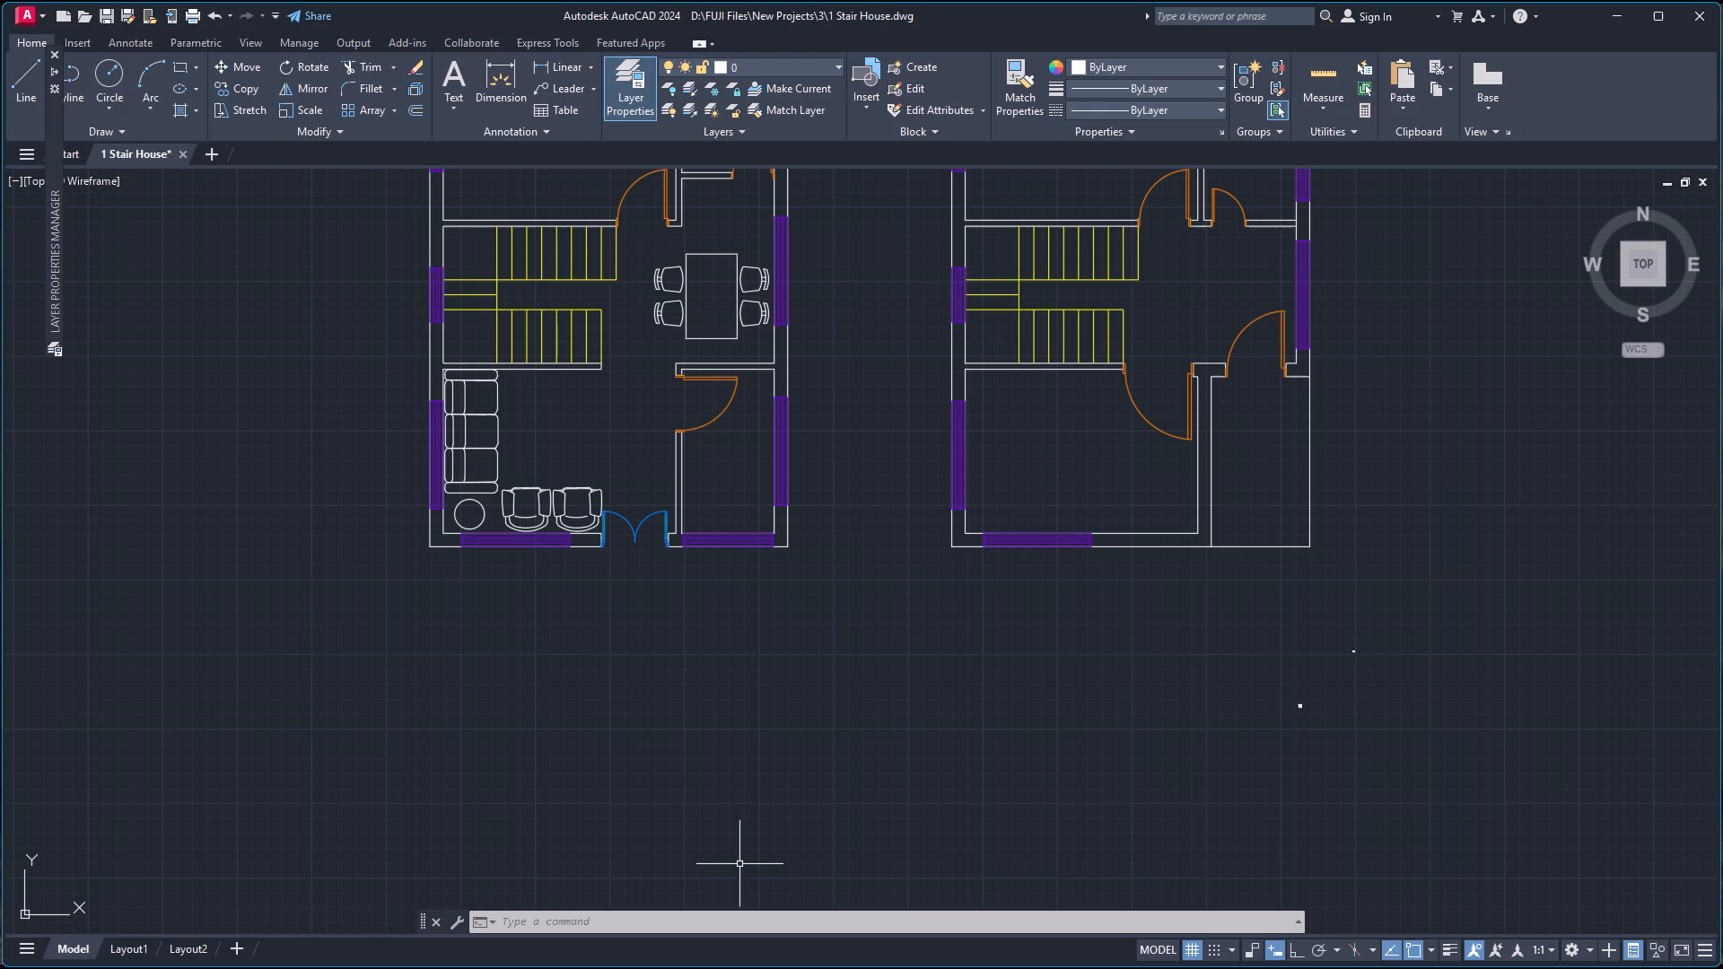
scroll(900, 415, "down", 2)
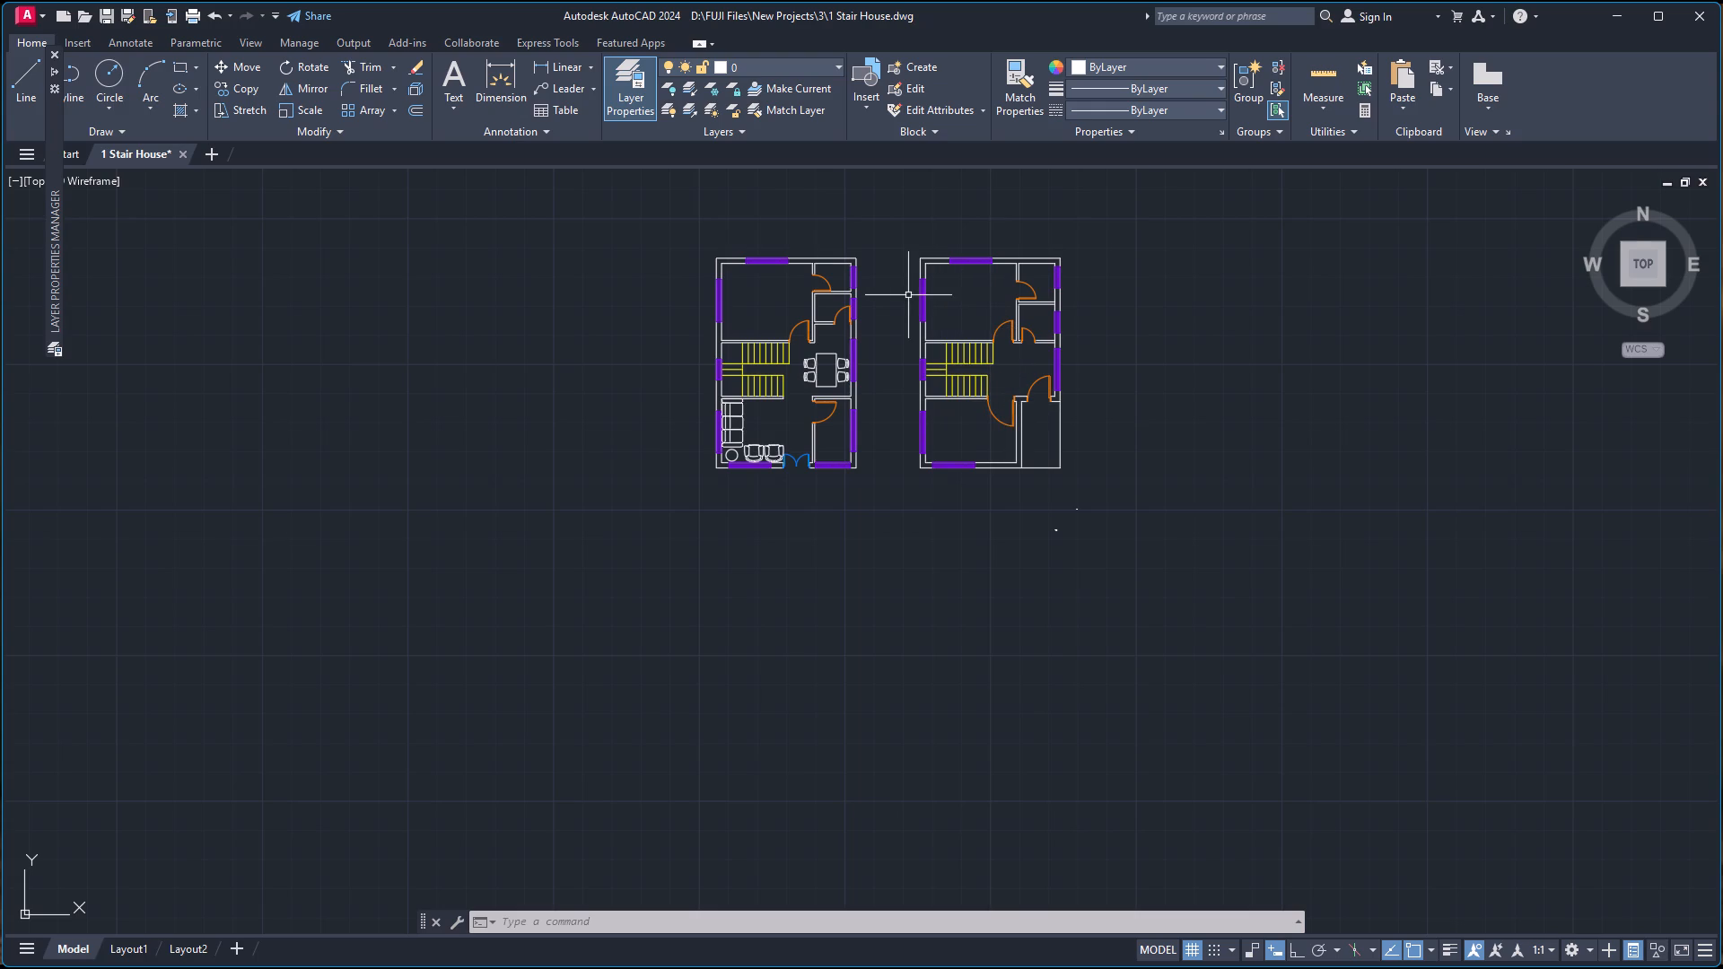
scroll(1074, 456, "up", 1)
scroll(1058, 571, "up", 4)
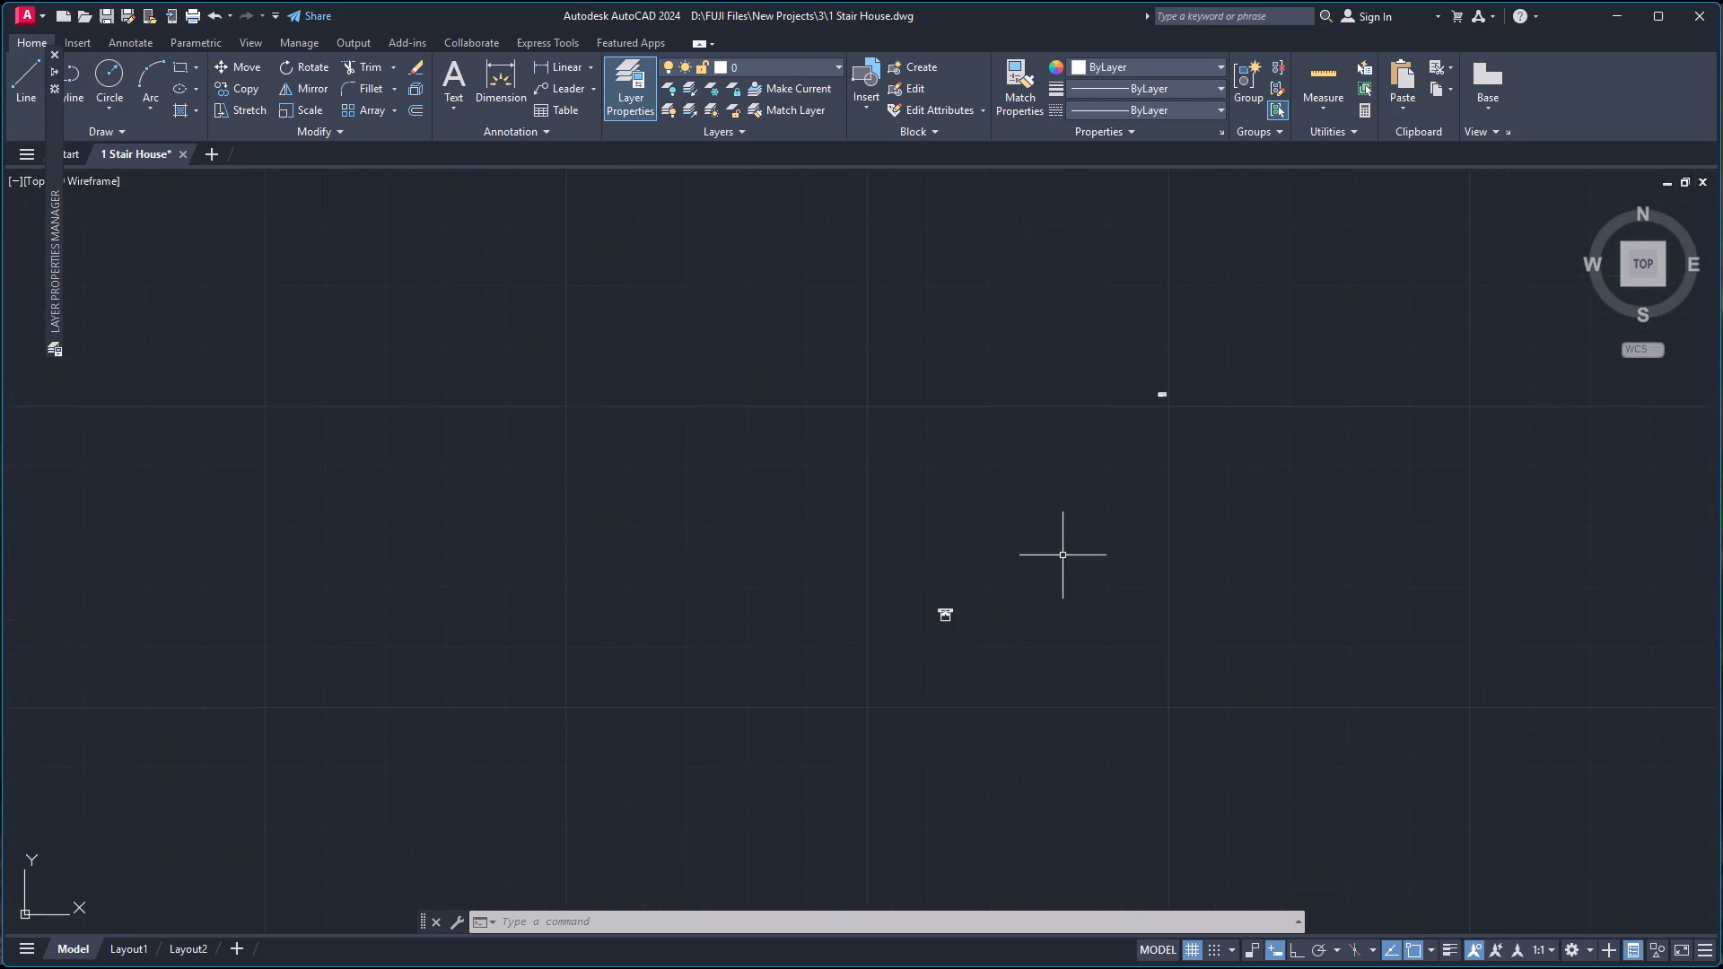
scroll(1150, 422, "up", 2)
scroll(872, 621, "down", 2)
scroll(818, 705, "up", 1)
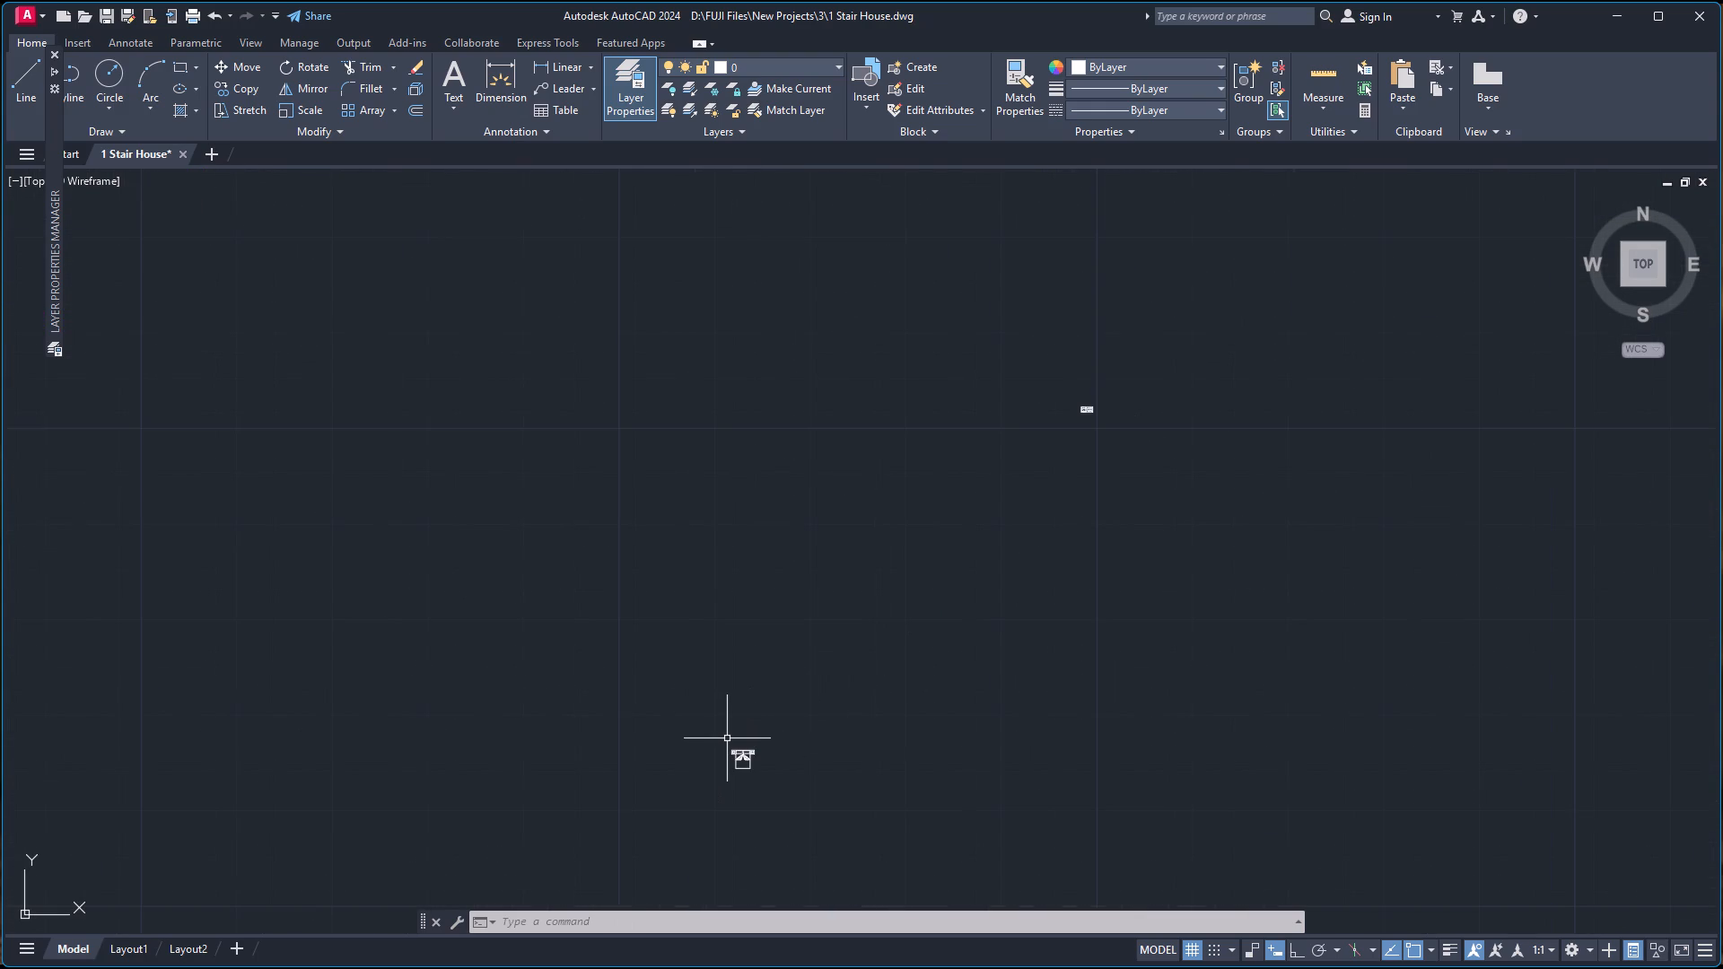
scroll(727, 736, "down", 5)
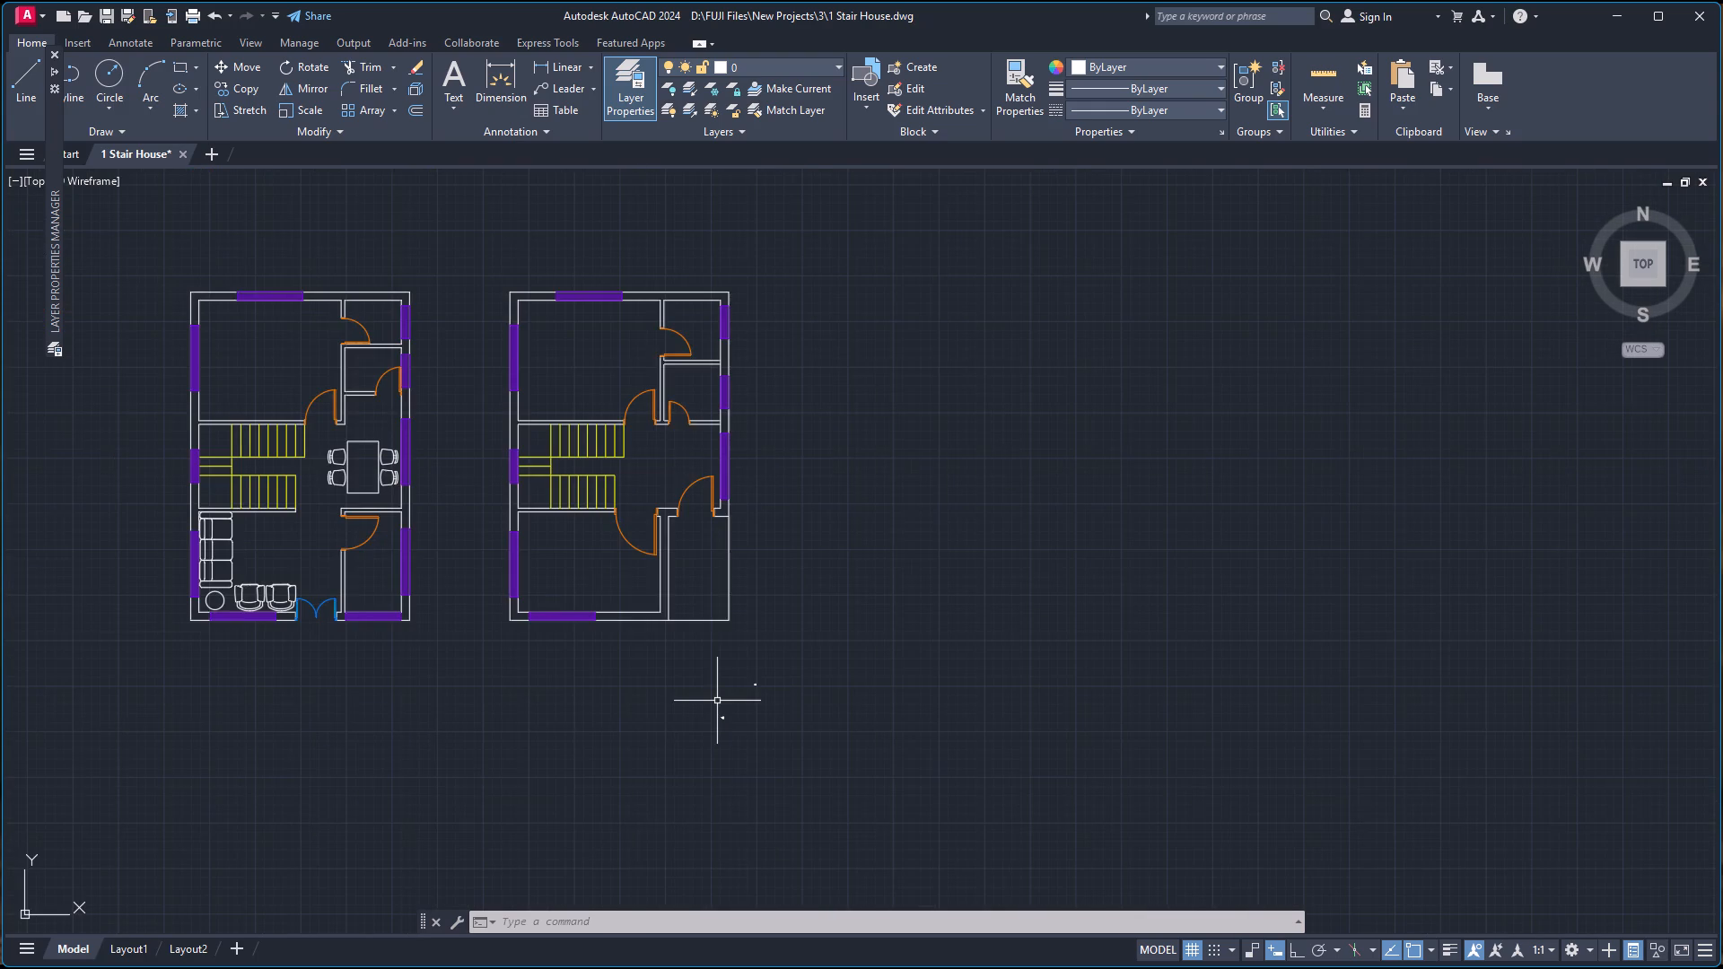
scroll(717, 701, "up", 6)
left_click(729, 738)
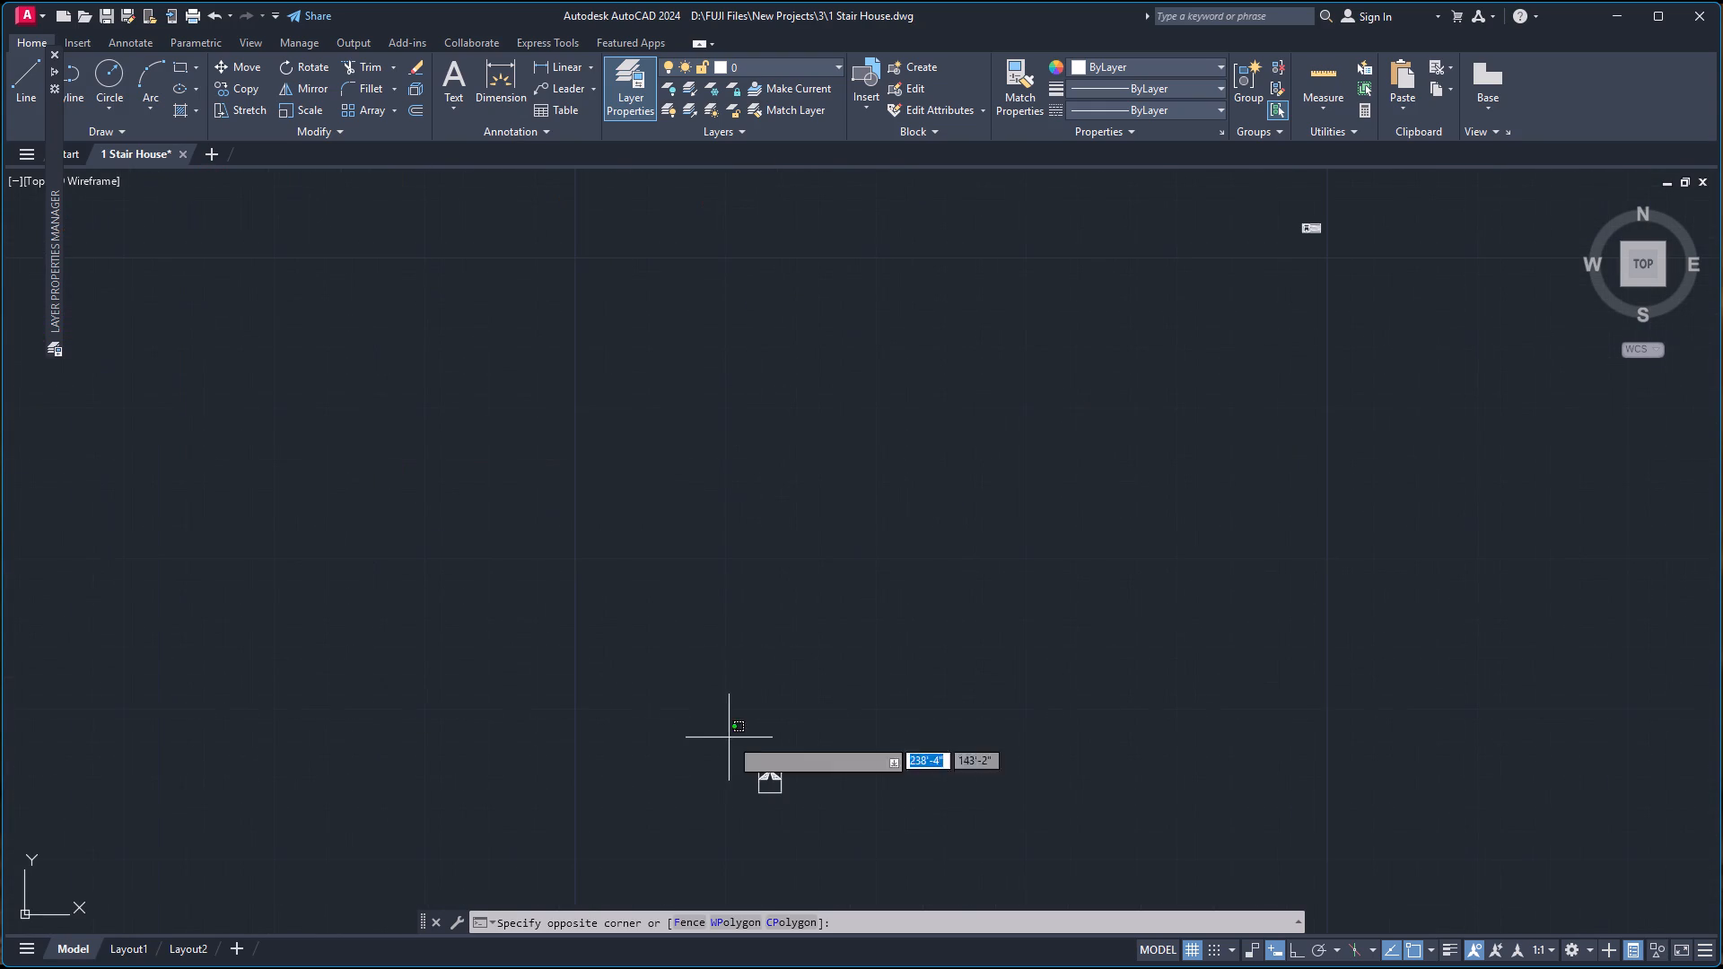
left_click(815, 826)
type("SC")
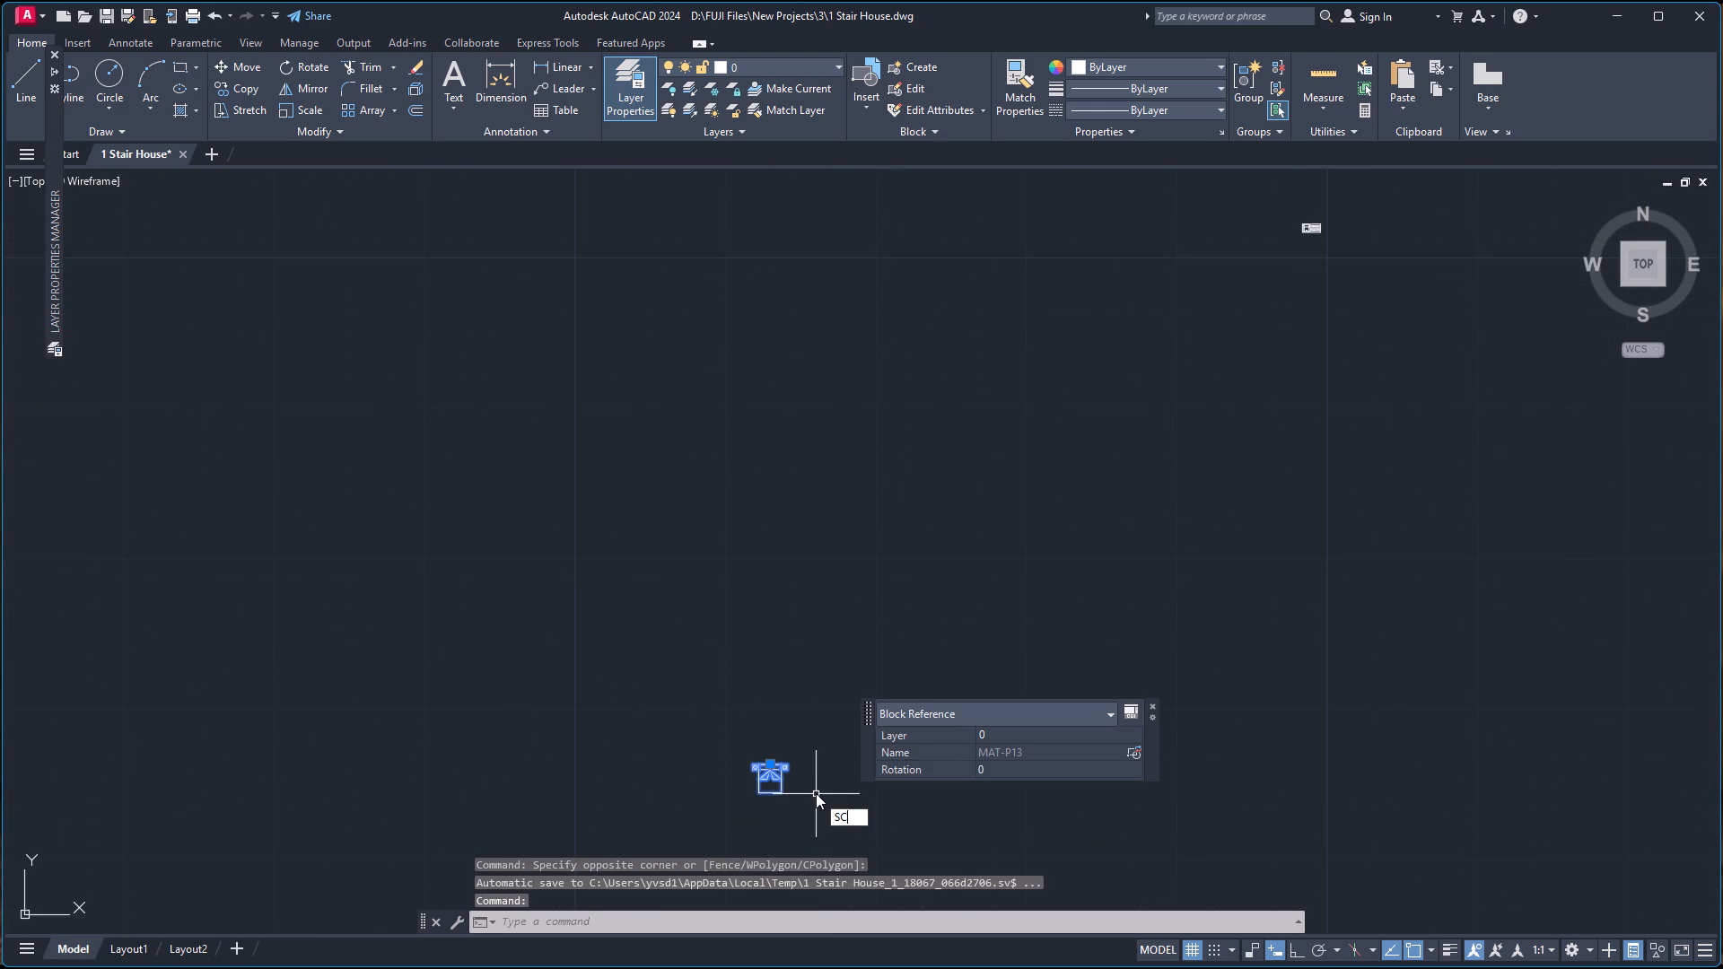
key("Return")
scroll(767, 764, "up", 4)
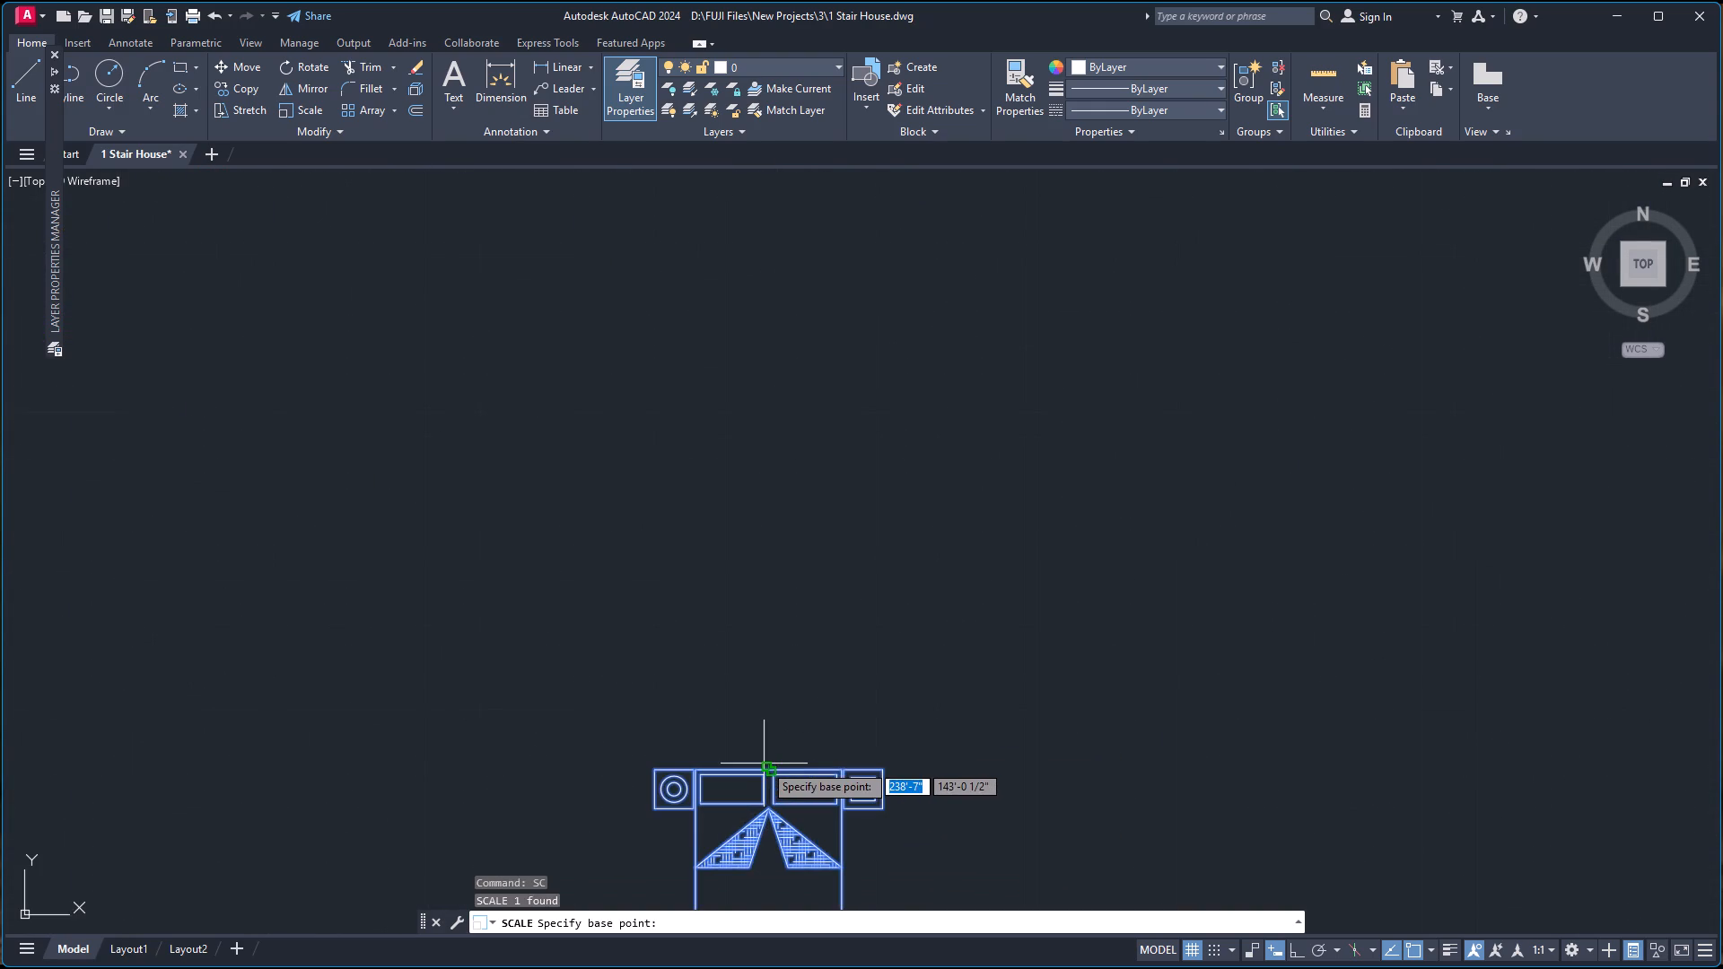
scroll(765, 764, "up", 2)
left_click(767, 778)
scroll(808, 633, "down", 4)
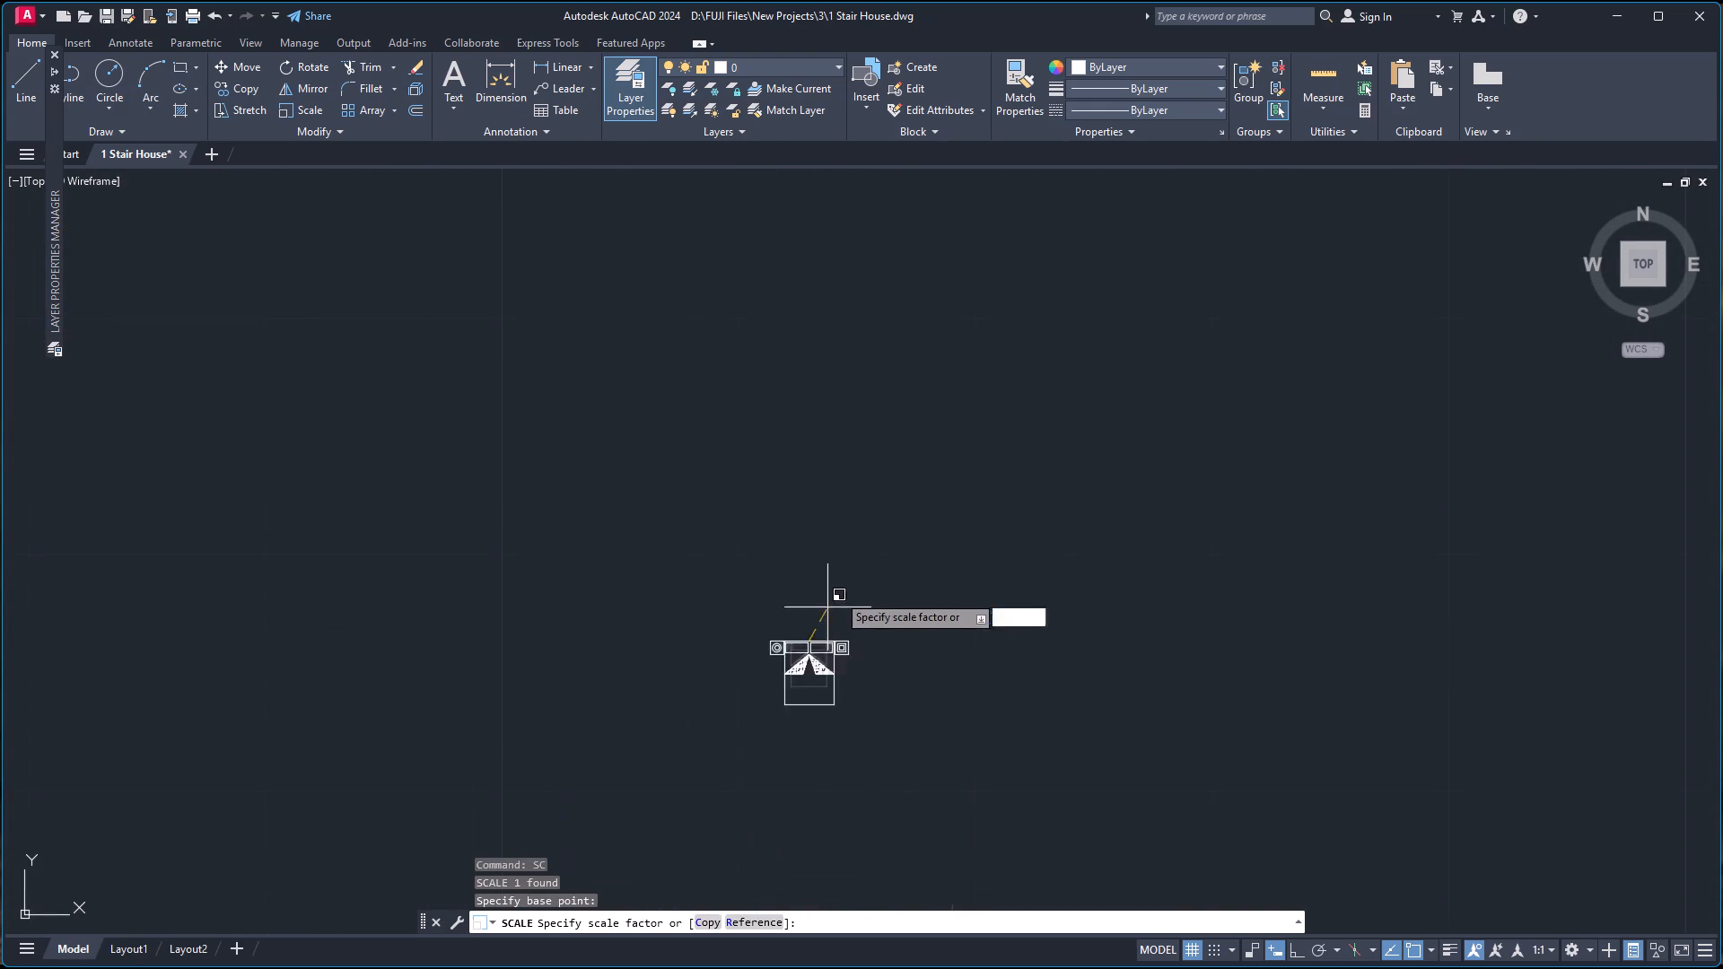
scroll(845, 582, "down", 5)
scroll(836, 476, "down", 4)
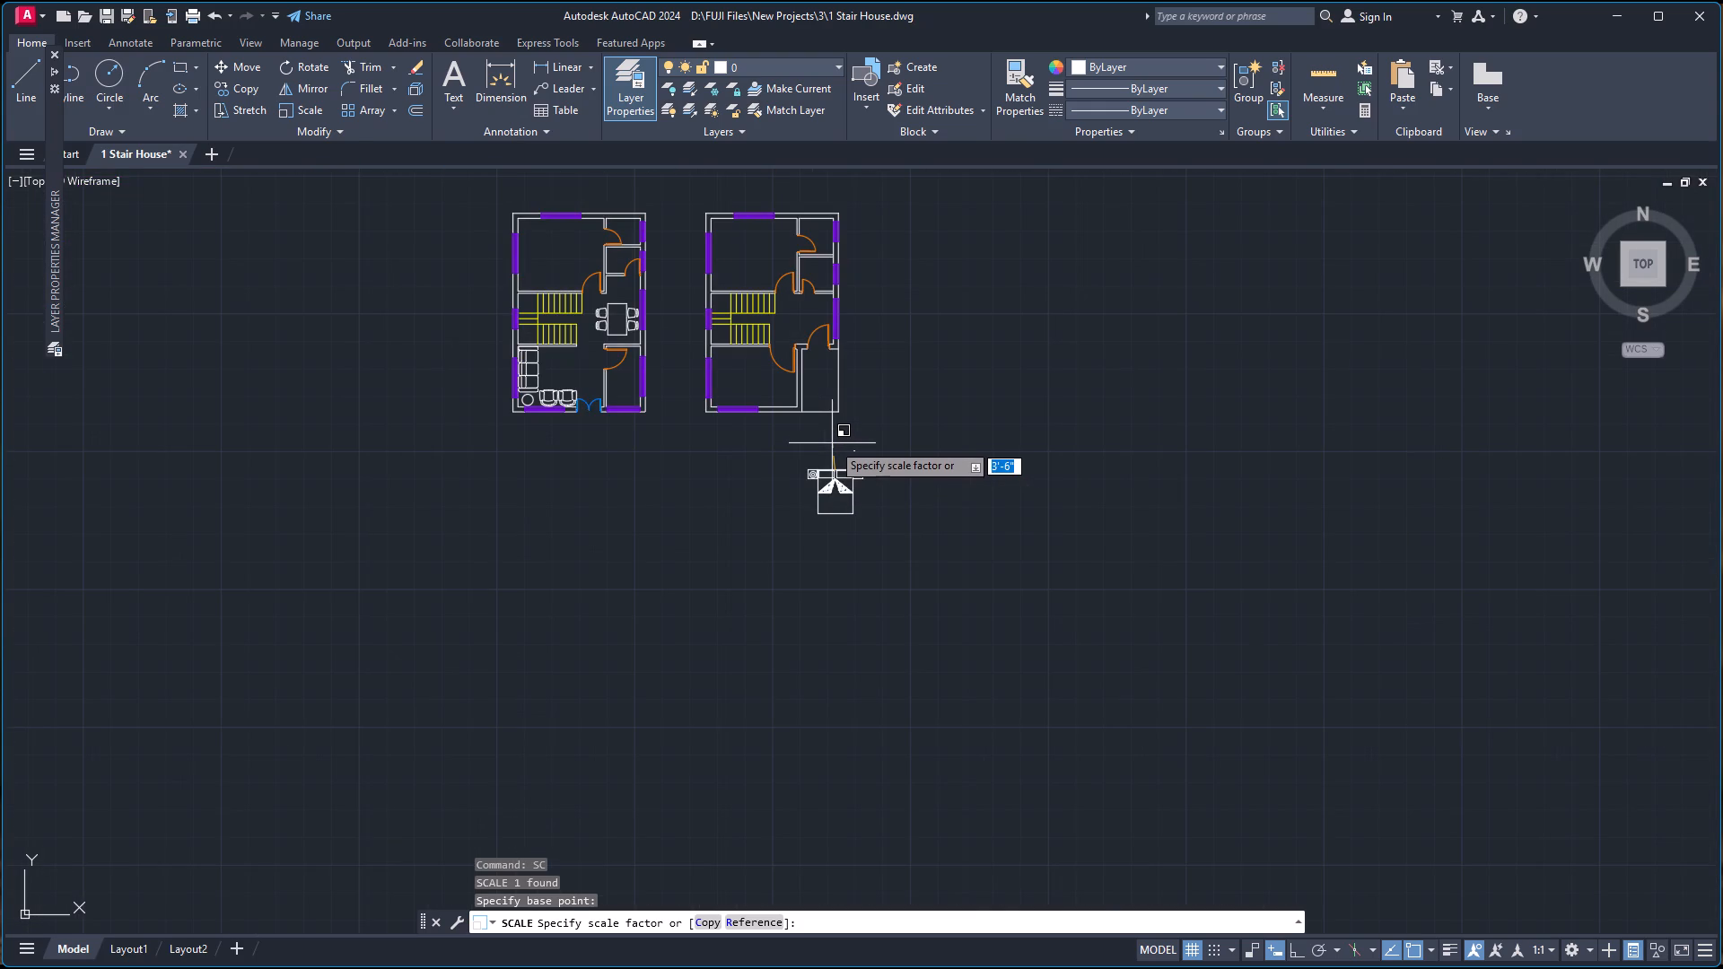
left_click(832, 442)
Rotate the enlarged bed 90 degrees about its headboard's midpoint with Ortho on, so the headboard faces west.
left_click(832, 472)
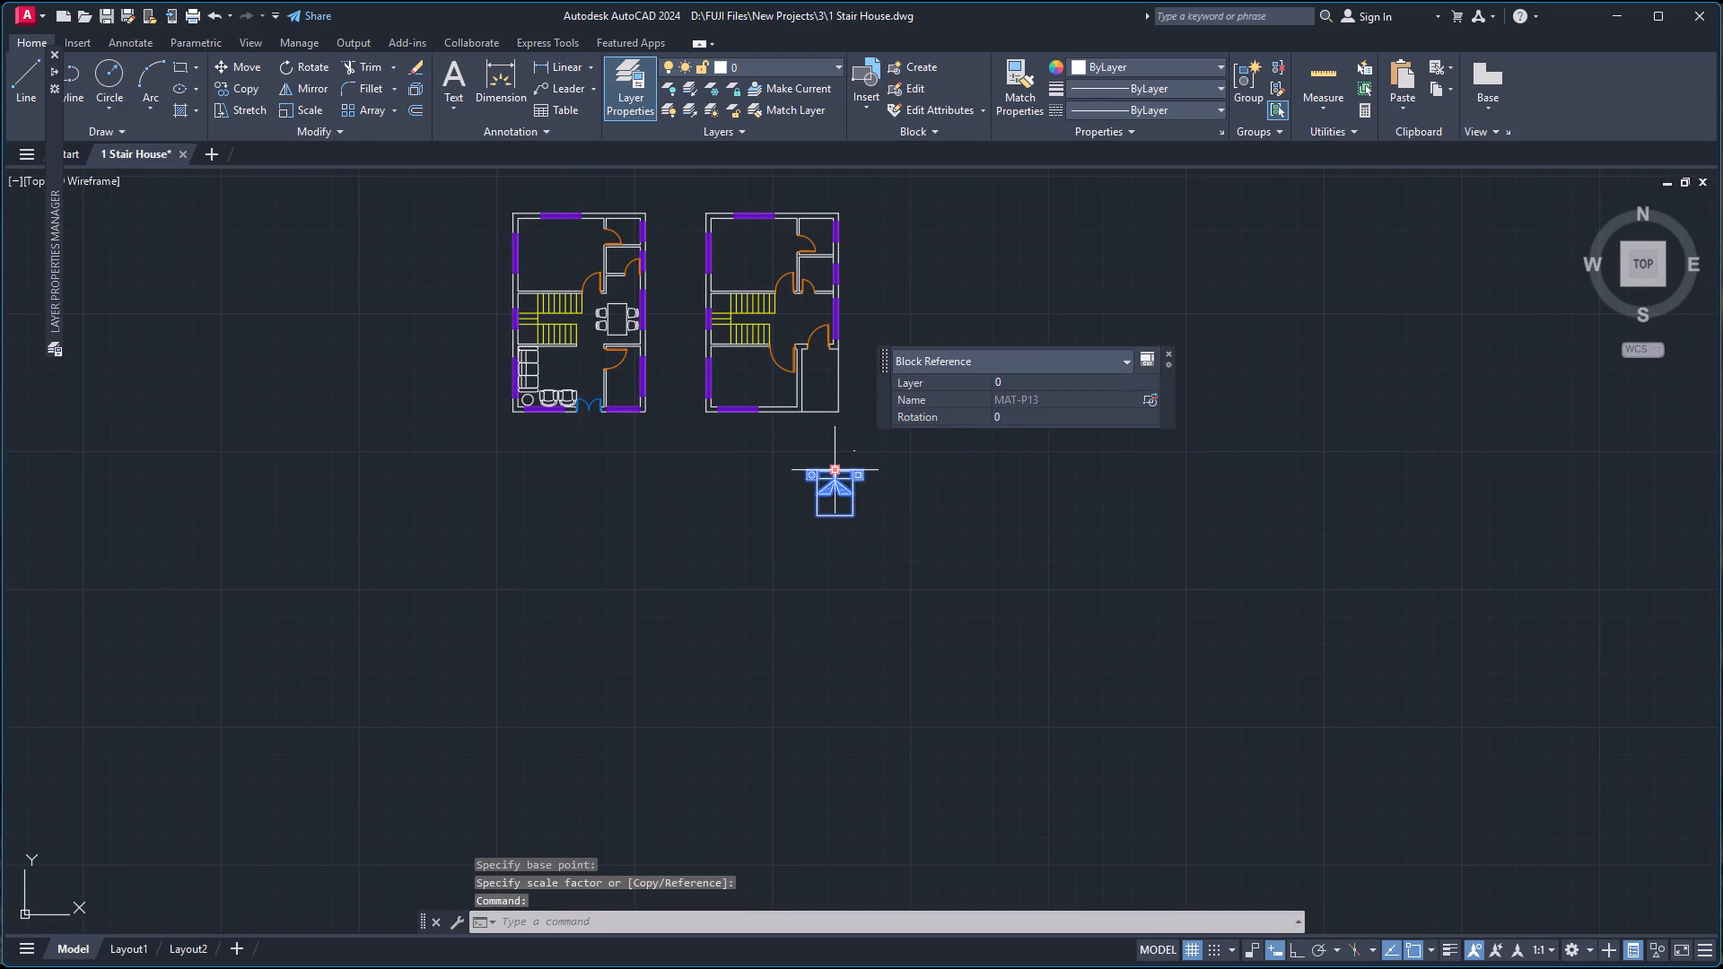
type("RO")
key("Return")
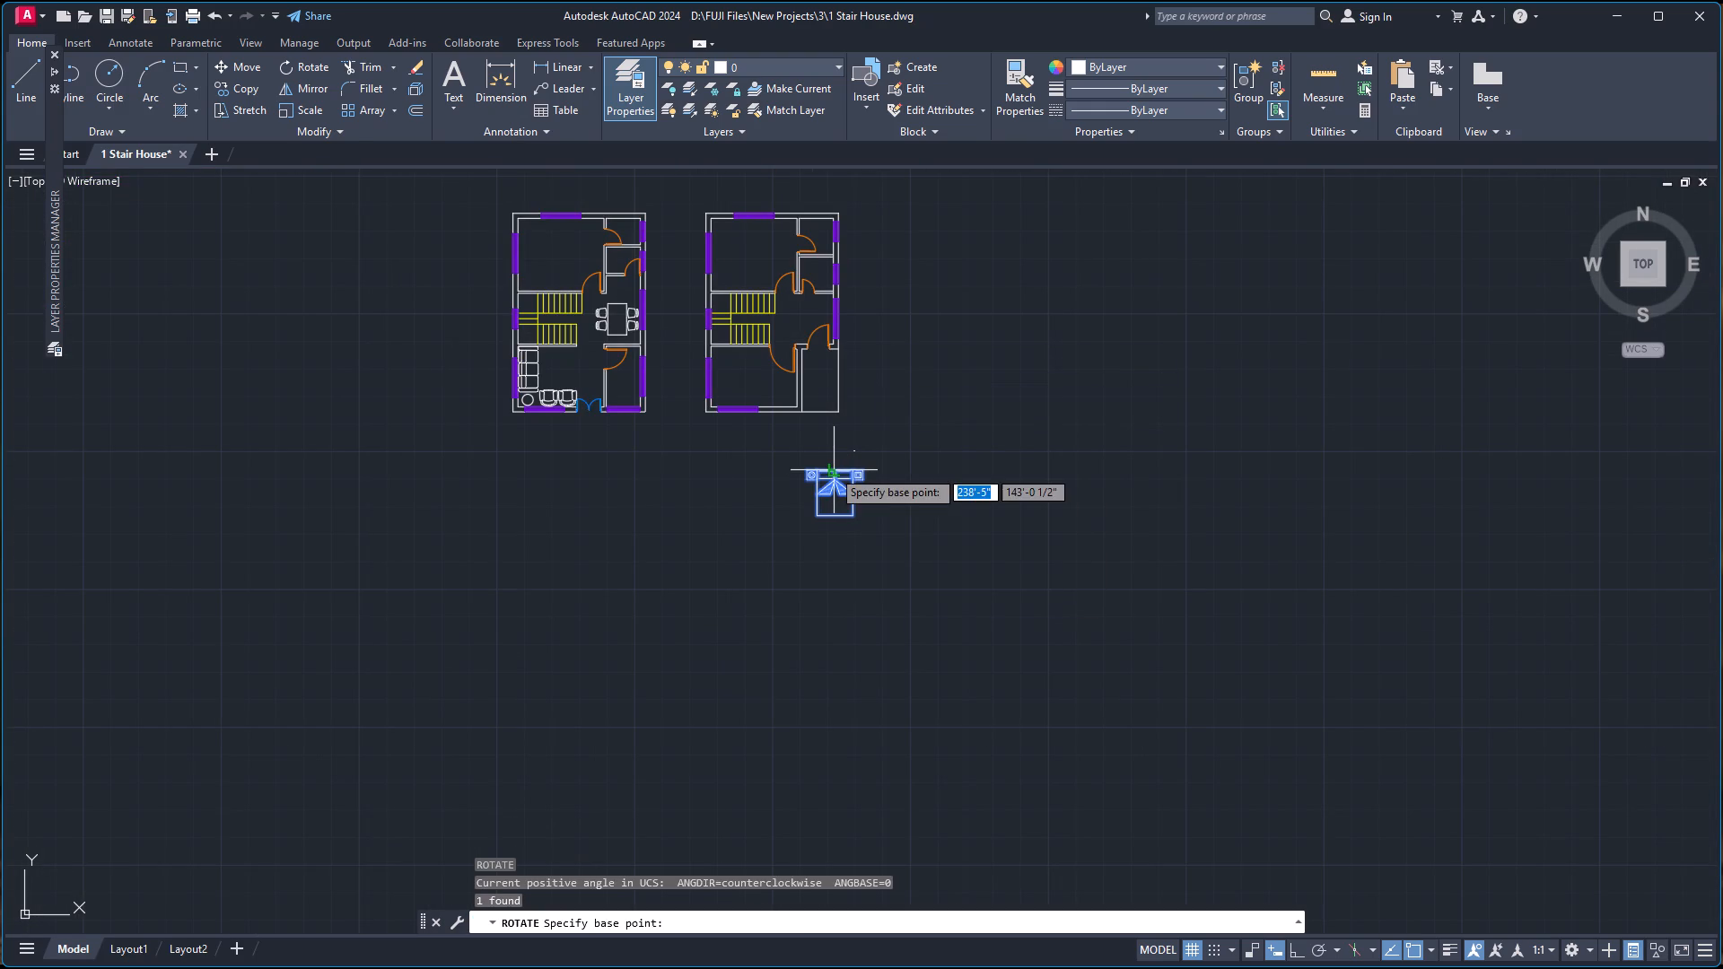
left_click(835, 468)
key("F8")
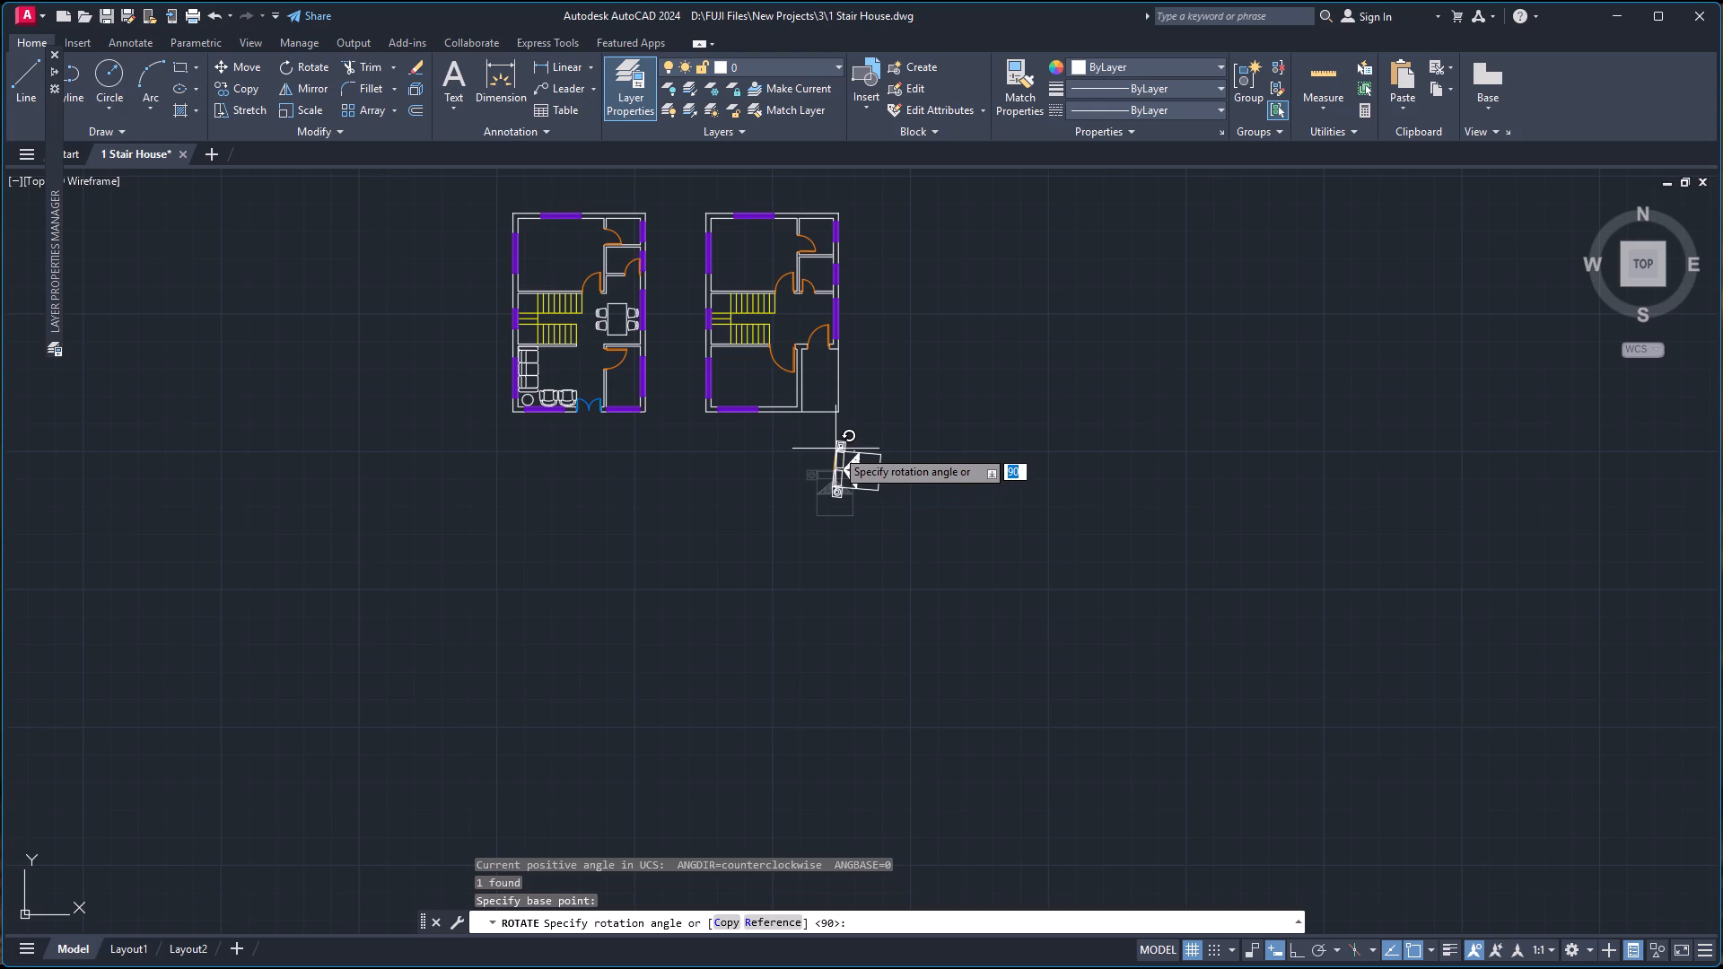
left_click(827, 446)
Copy the bed by its headboard's midpoint to the west plan's northwest room, centred between the two inner corners of its west wall.
left_click(831, 459)
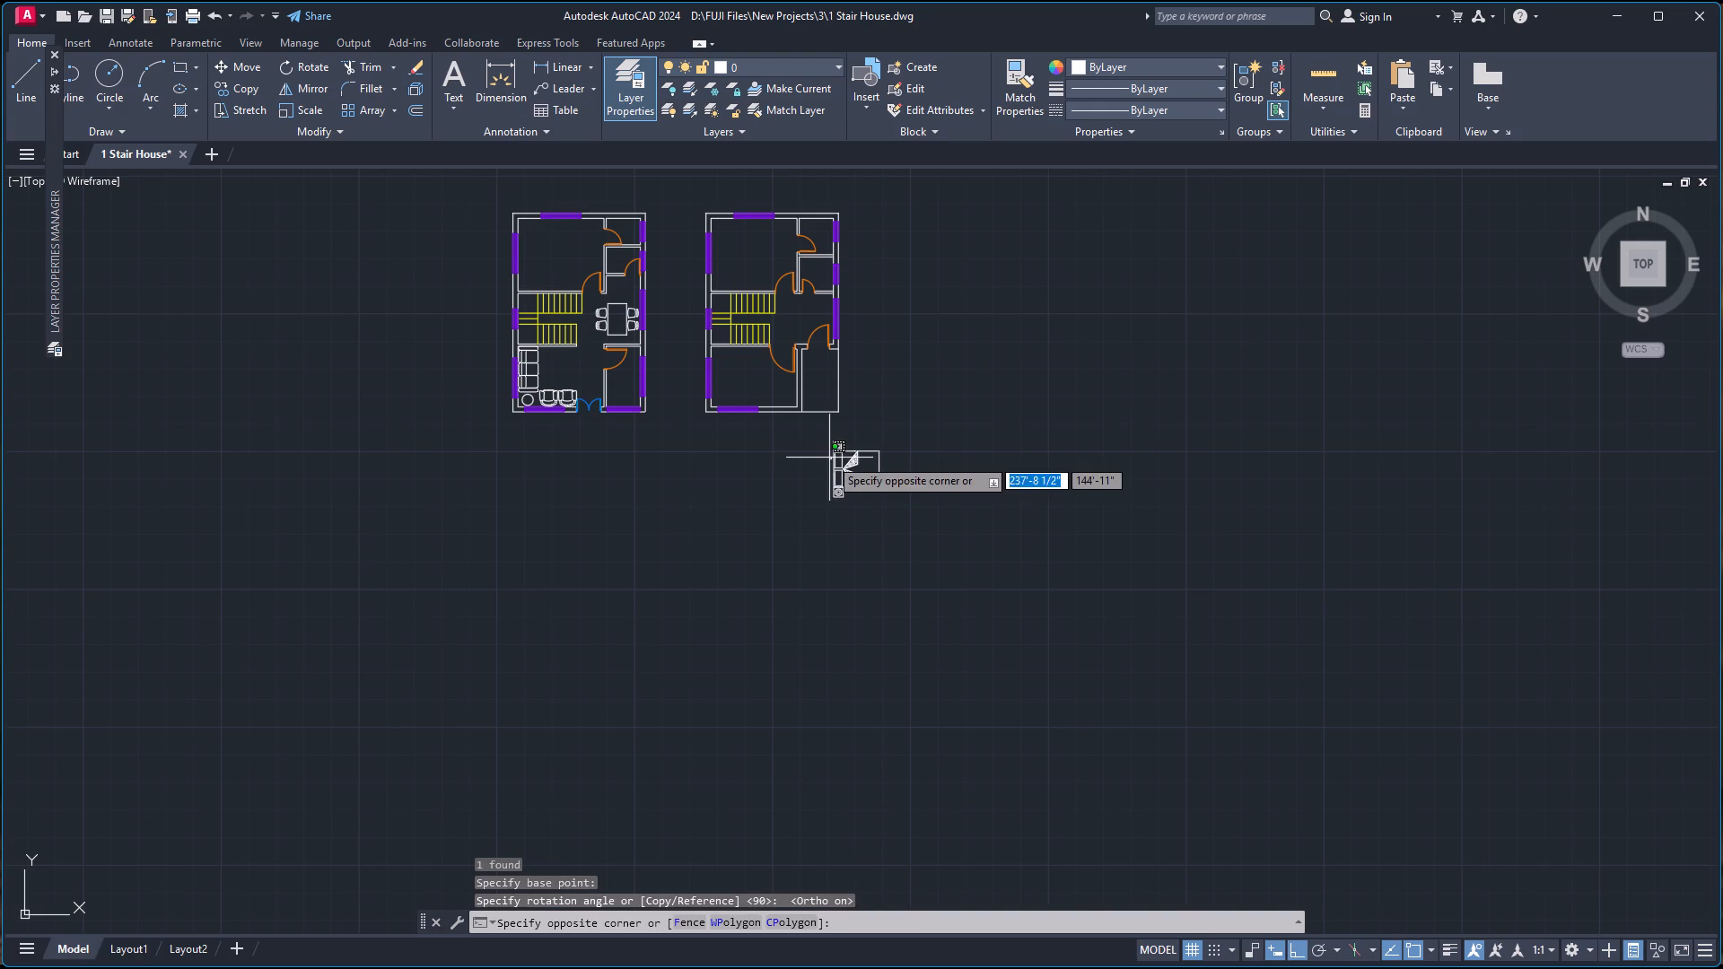
left_click(837, 466)
left_click(839, 469)
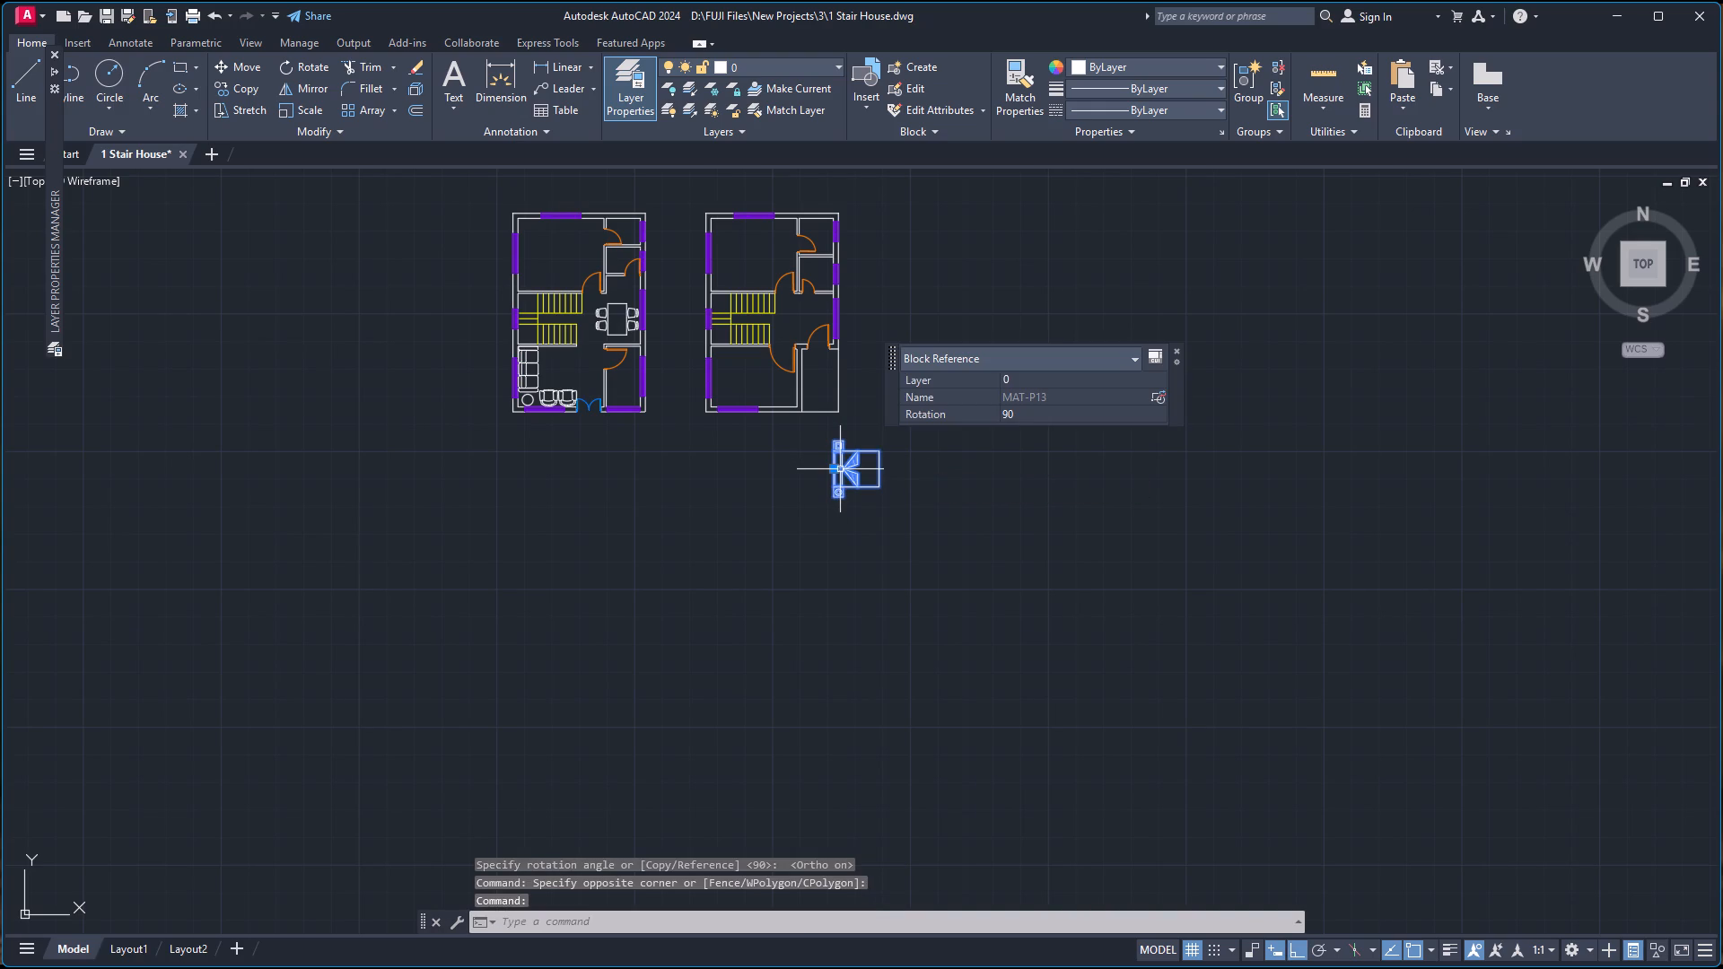
type("CO")
key("Return")
scroll(839, 471, "up", 4)
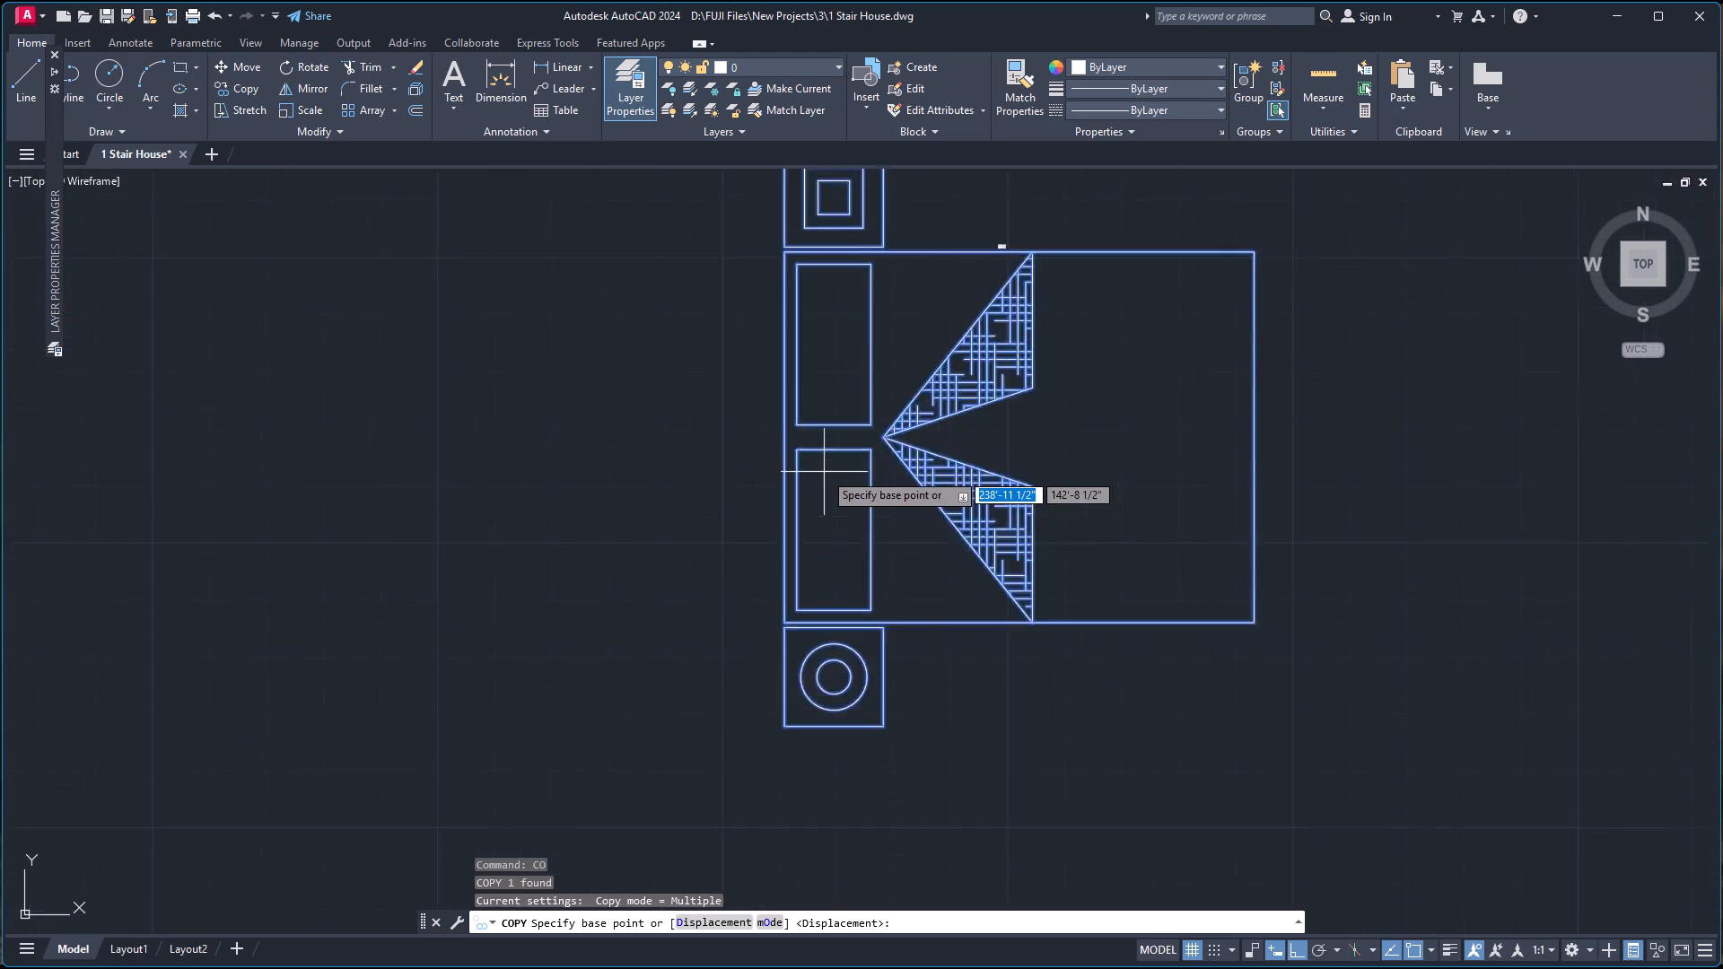
scroll(823, 472, "up", 3)
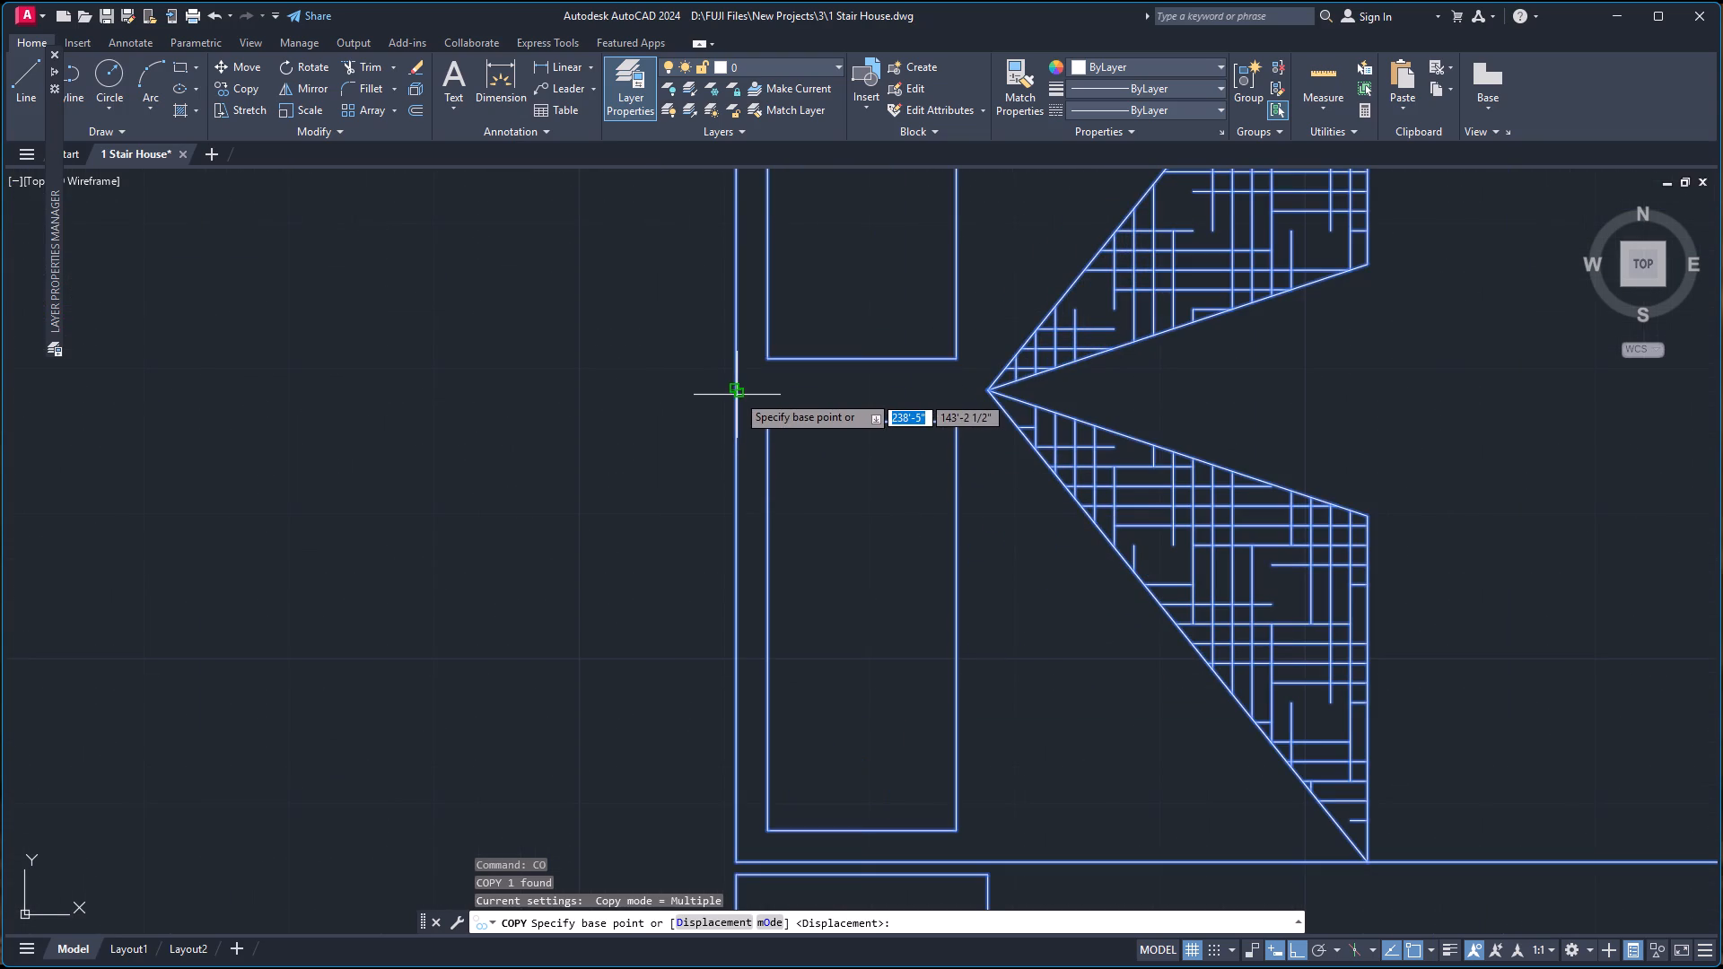
left_click(736, 386)
scroll(2, 380, "down", 4)
scroll(120, 334, "down", 1)
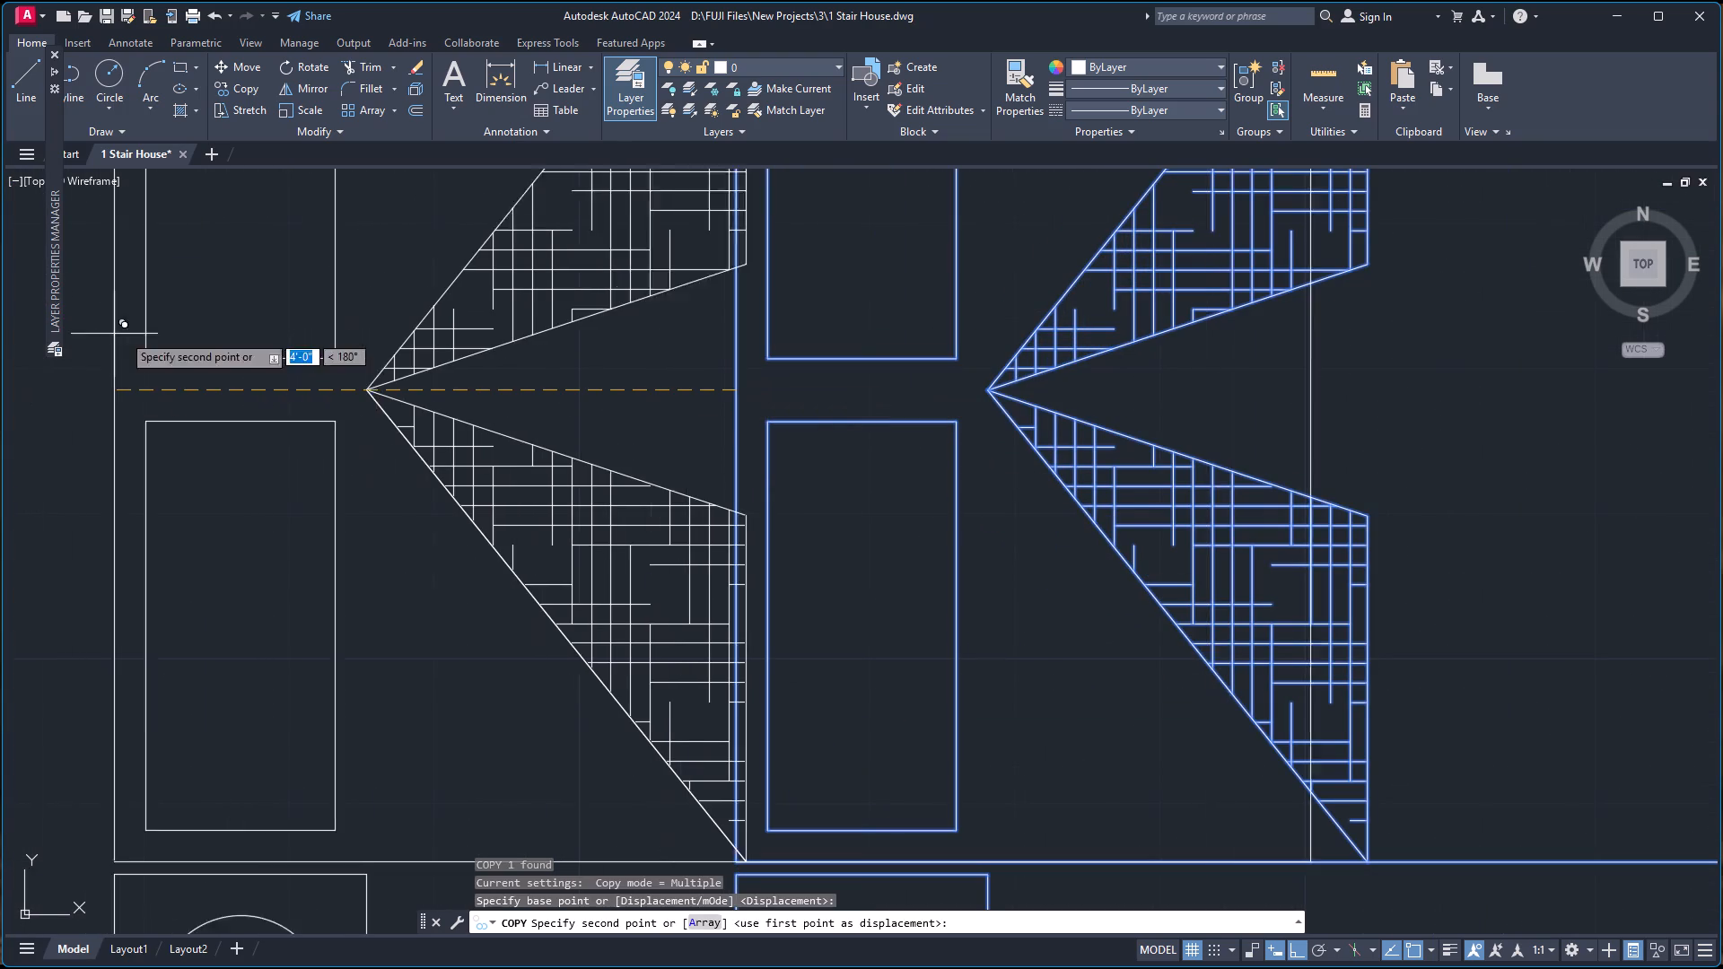
scroll(125, 334, "down", 11)
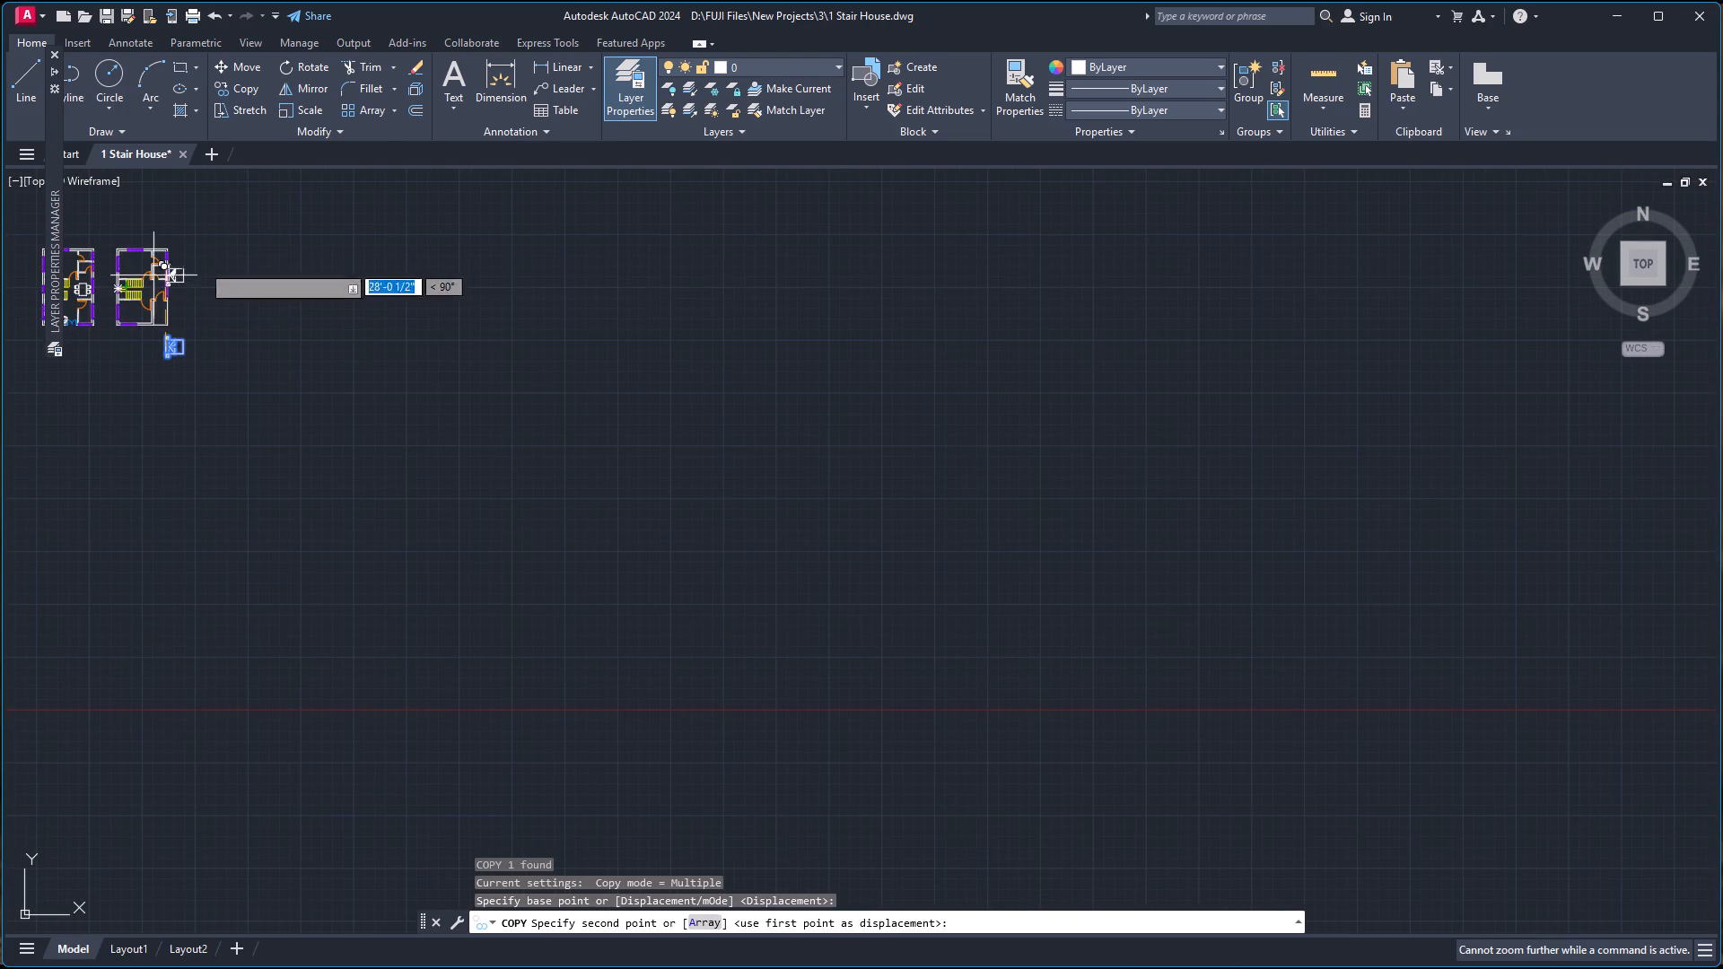
scroll(213, 262, "down", 2)
scroll(94, 249, "up", 1)
scroll(24, 221, "up", 4)
scroll(43, 255, "down", 3)
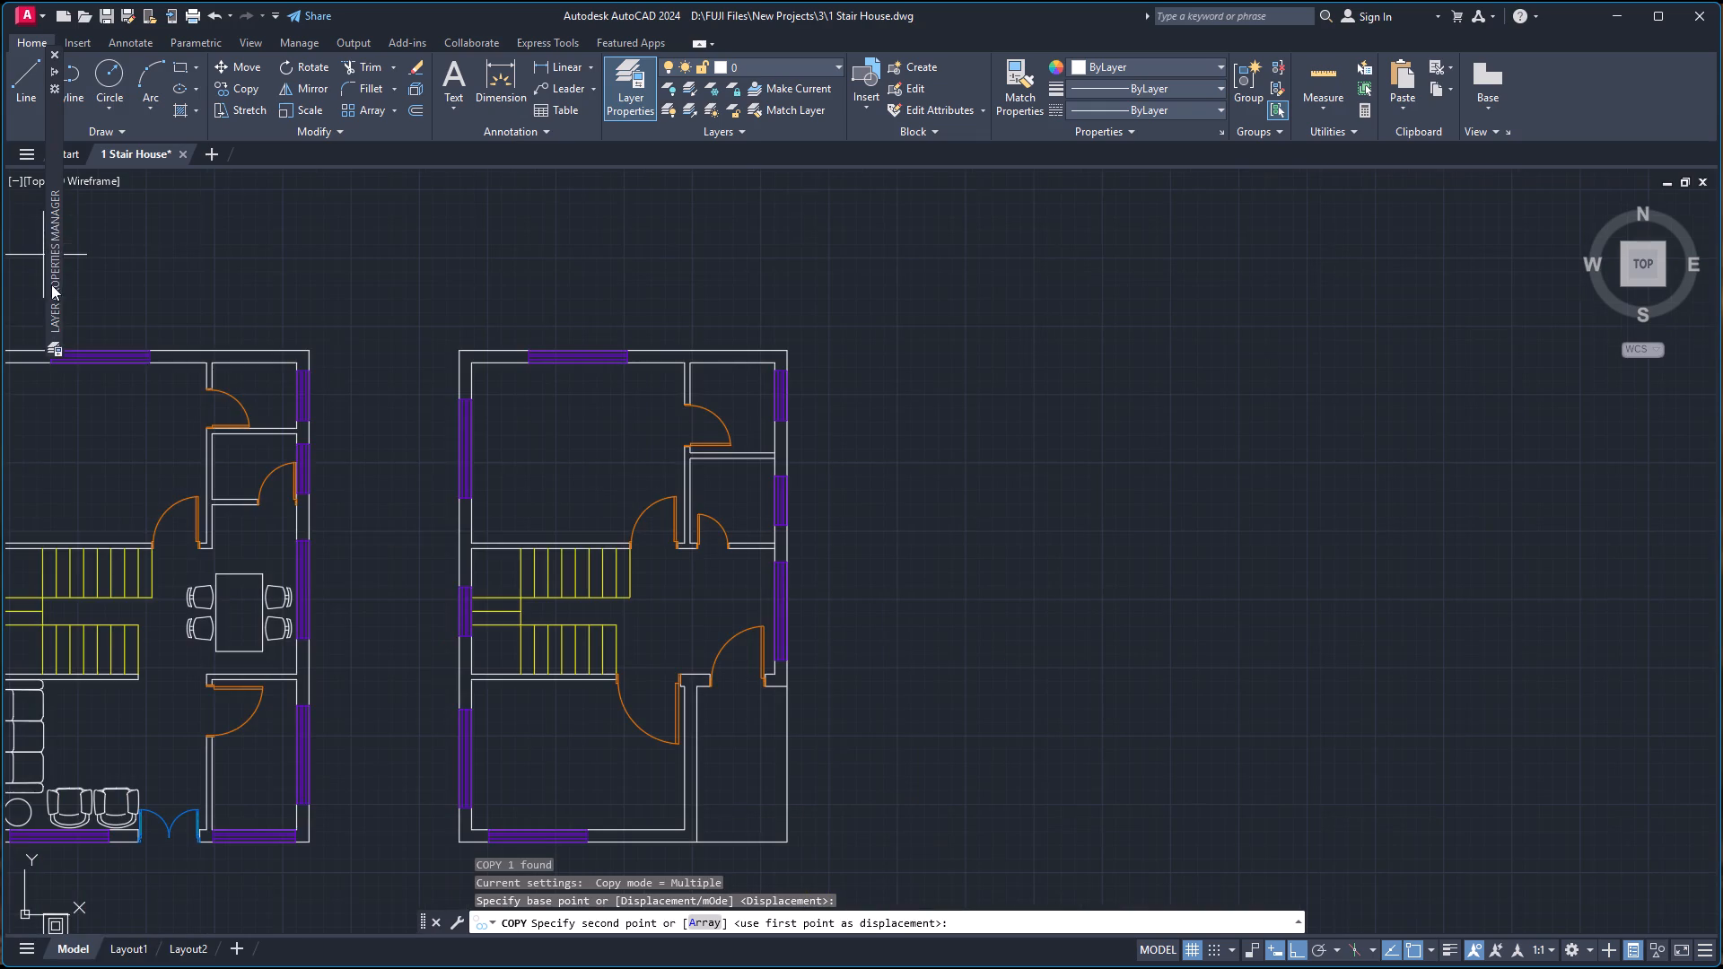
scroll(51, 284, "down", 1)
scroll(122, 355, "down", 4)
scroll(99, 372, "up", 6)
scroll(113, 344, "down", 2)
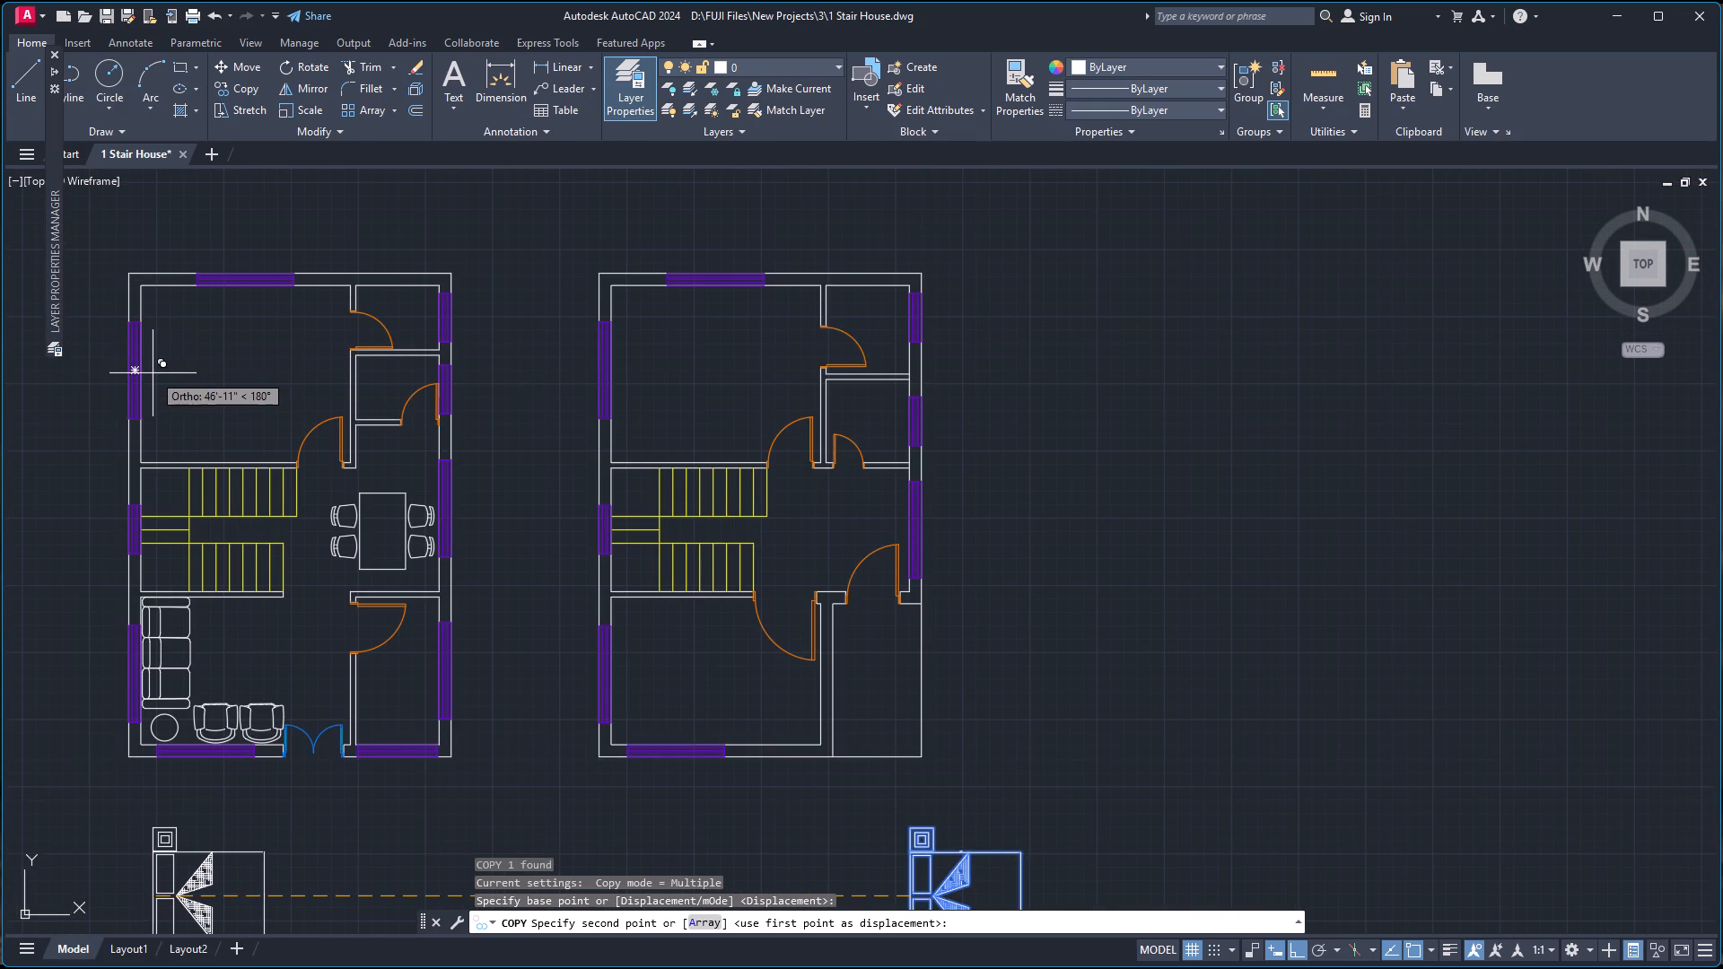
right_click(147, 370)
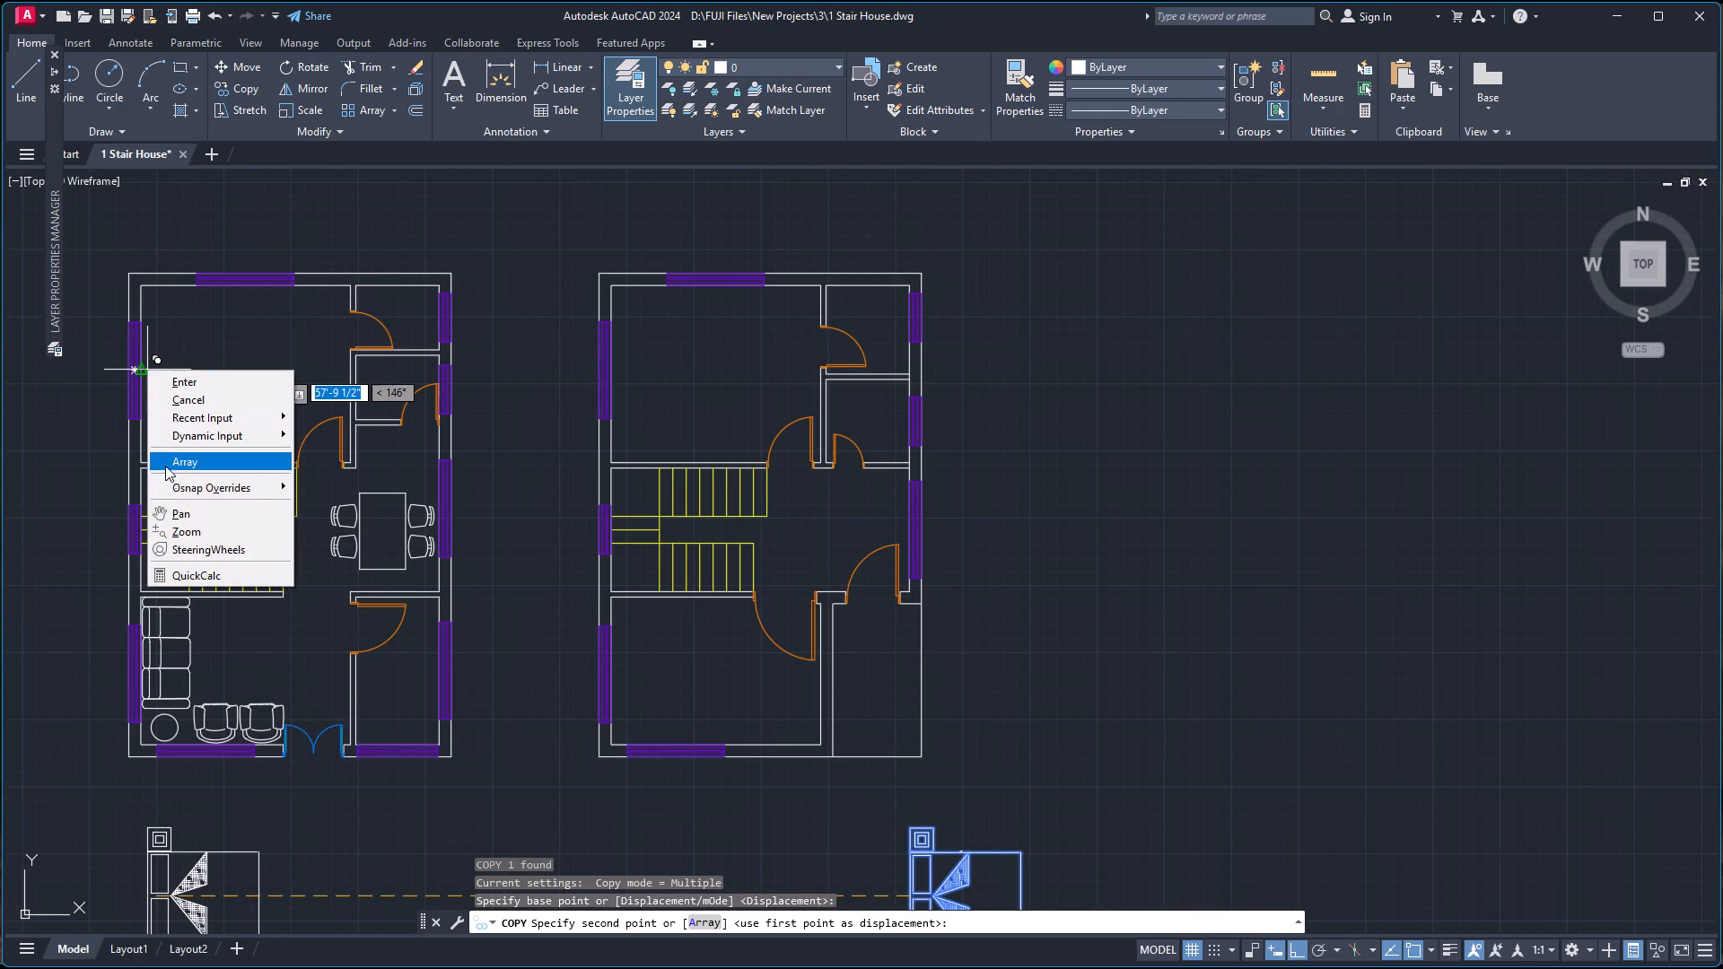
left_click(183, 486)
left_click(349, 529)
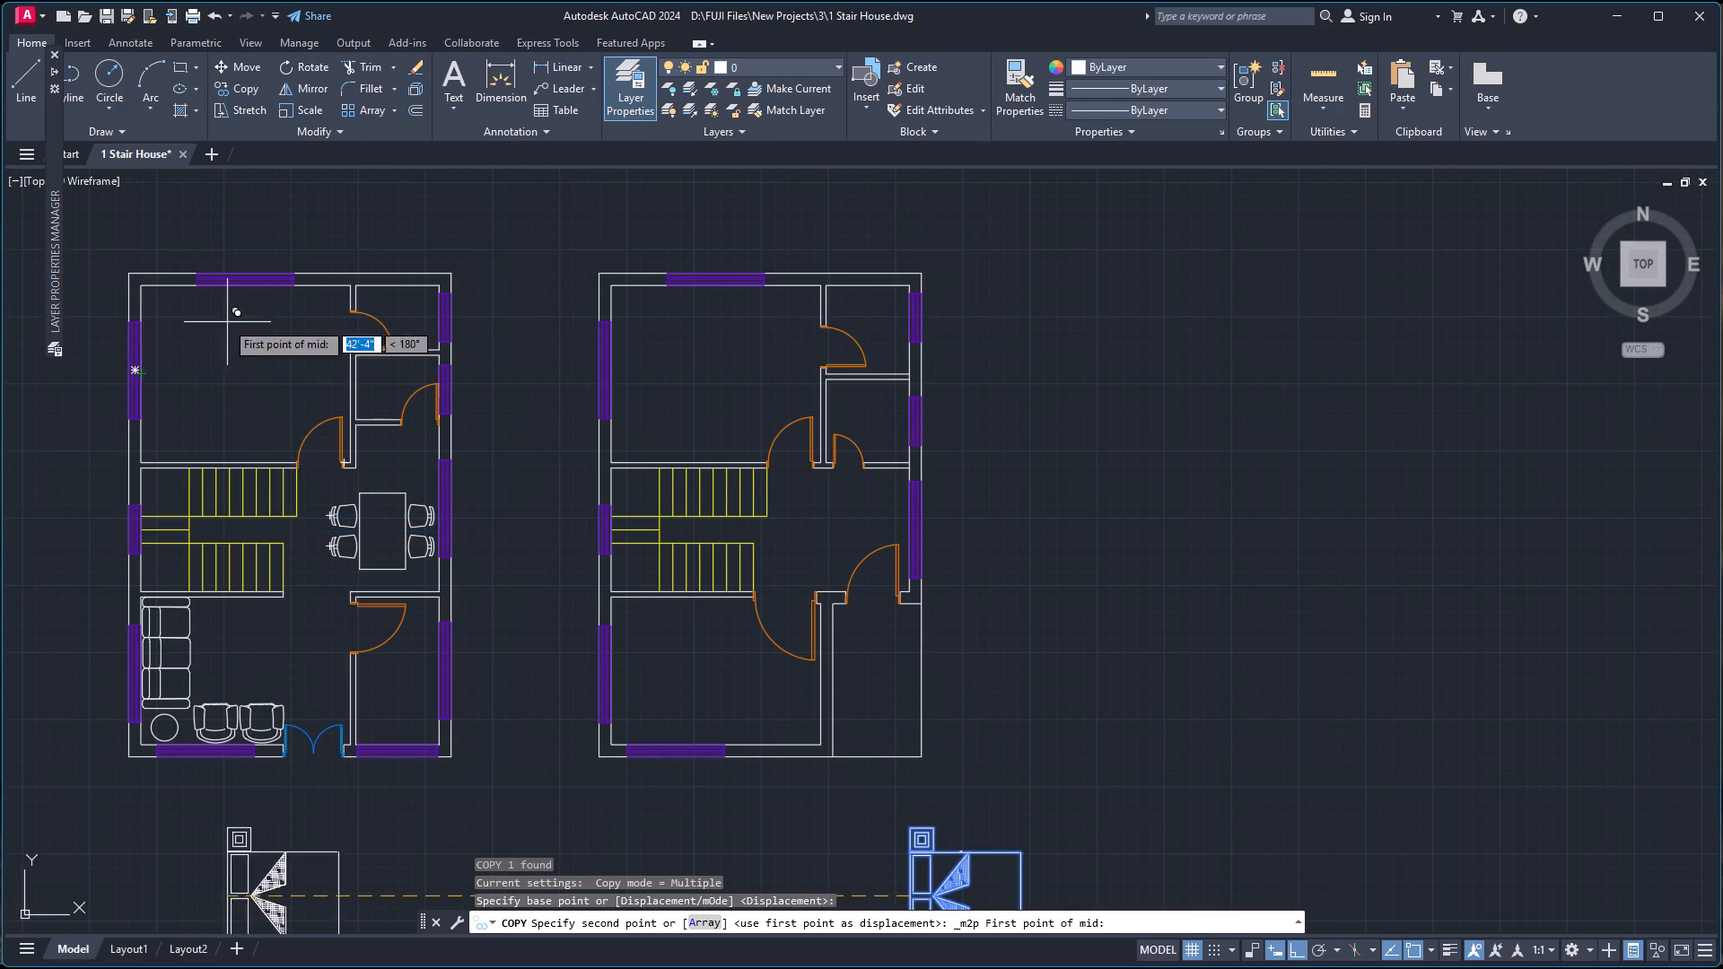
left_click(141, 286)
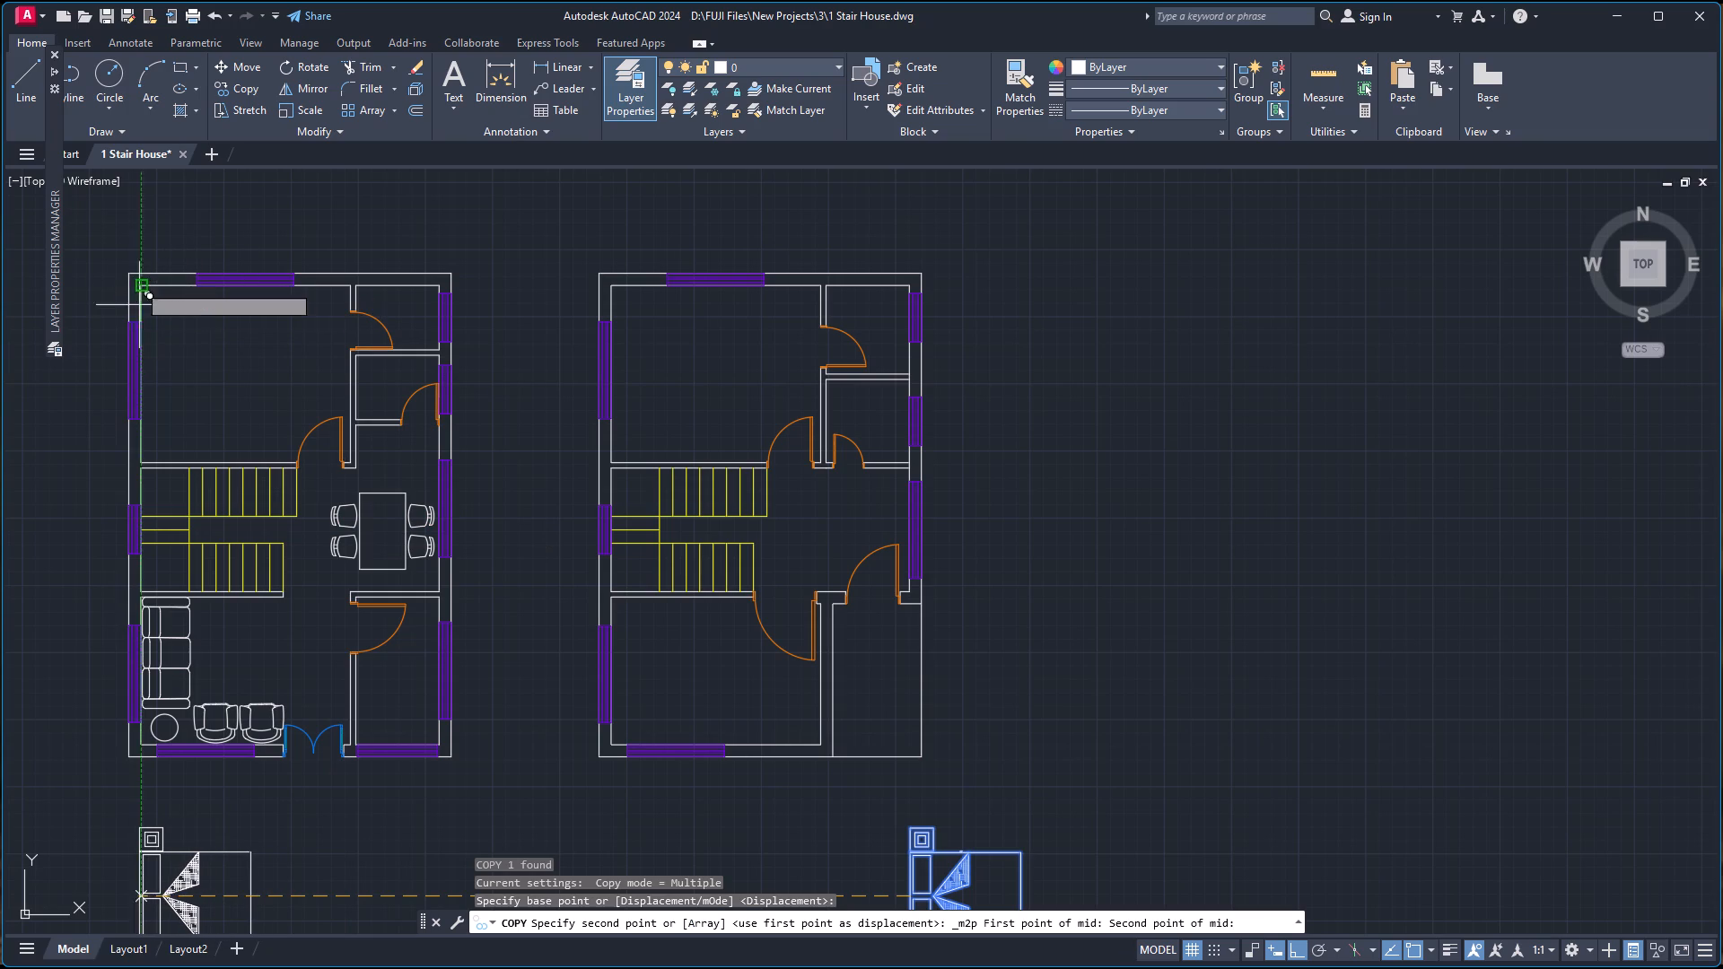
left_click(144, 458)
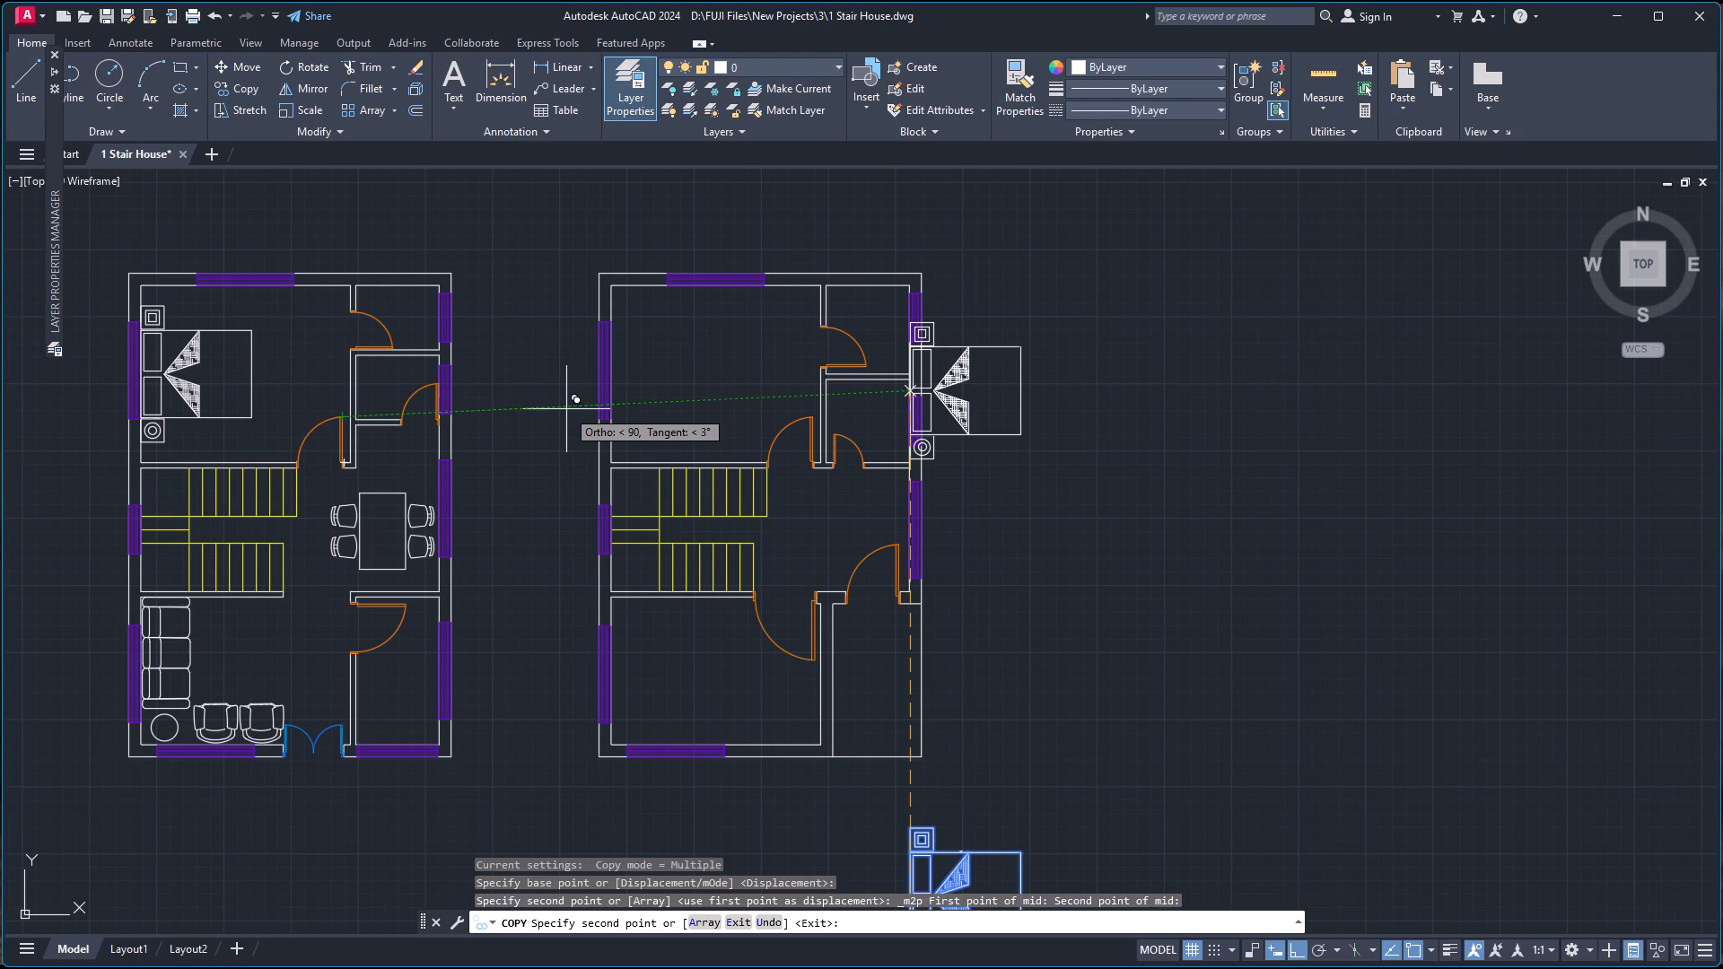
Place a second bed copy in the east plan's northwest room, midway between the two inner corners of its west wall.
right_click(691, 354)
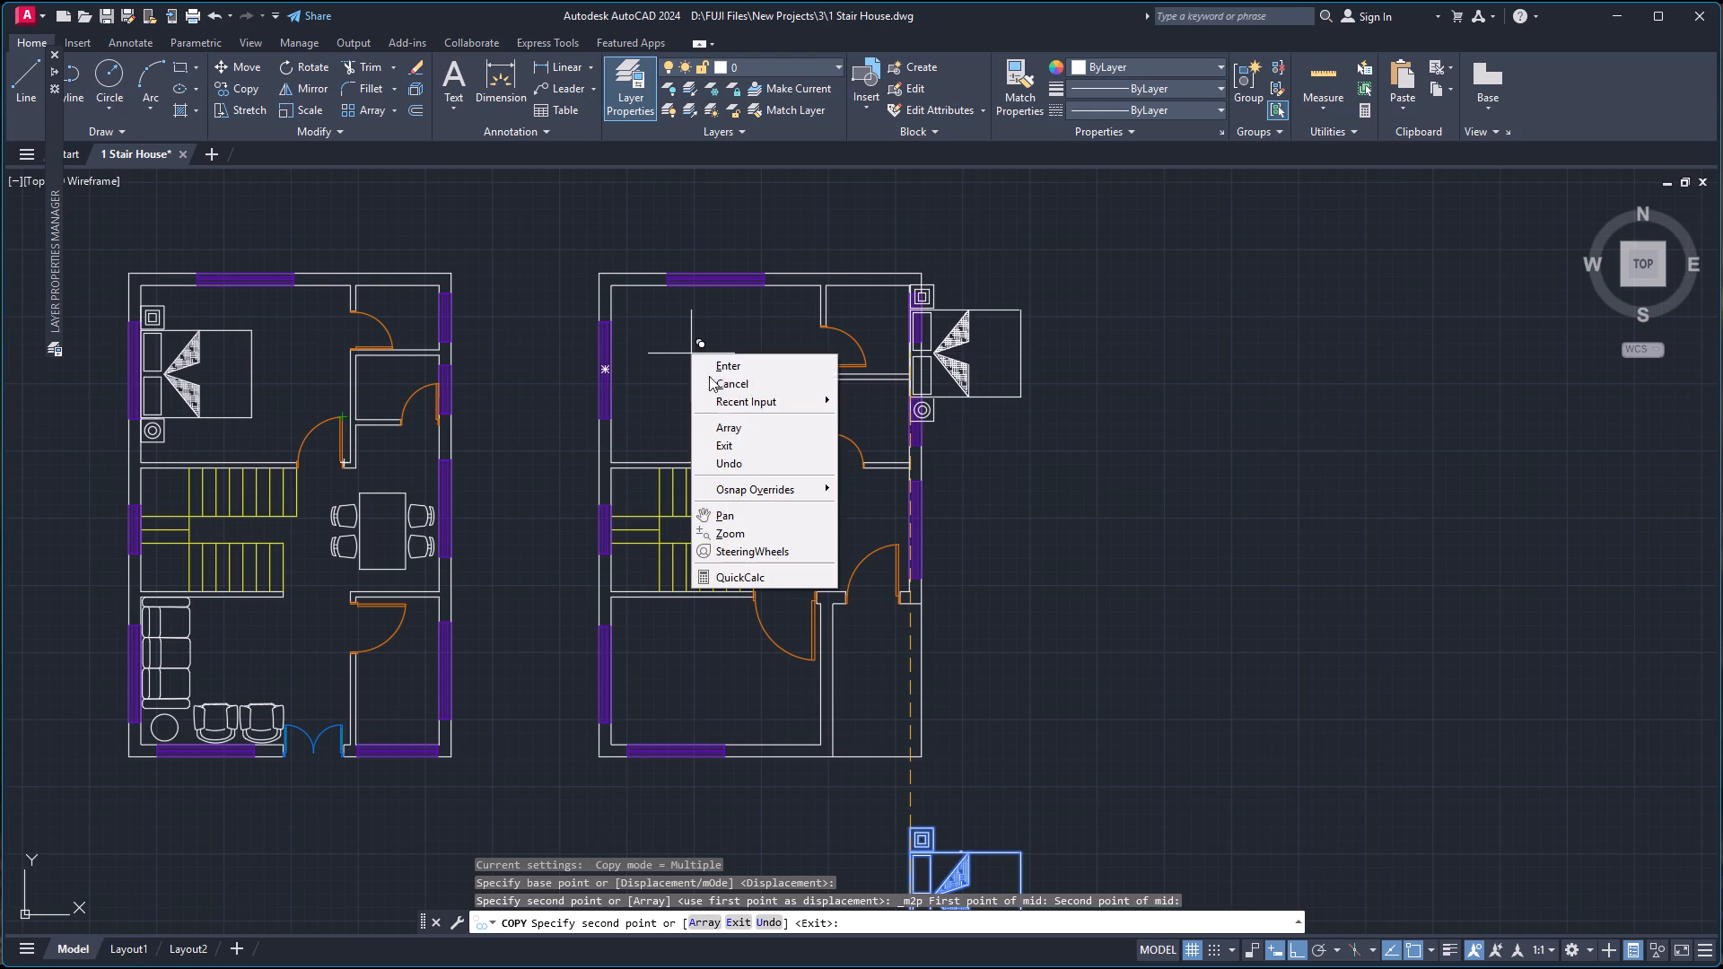
left_click(750, 488)
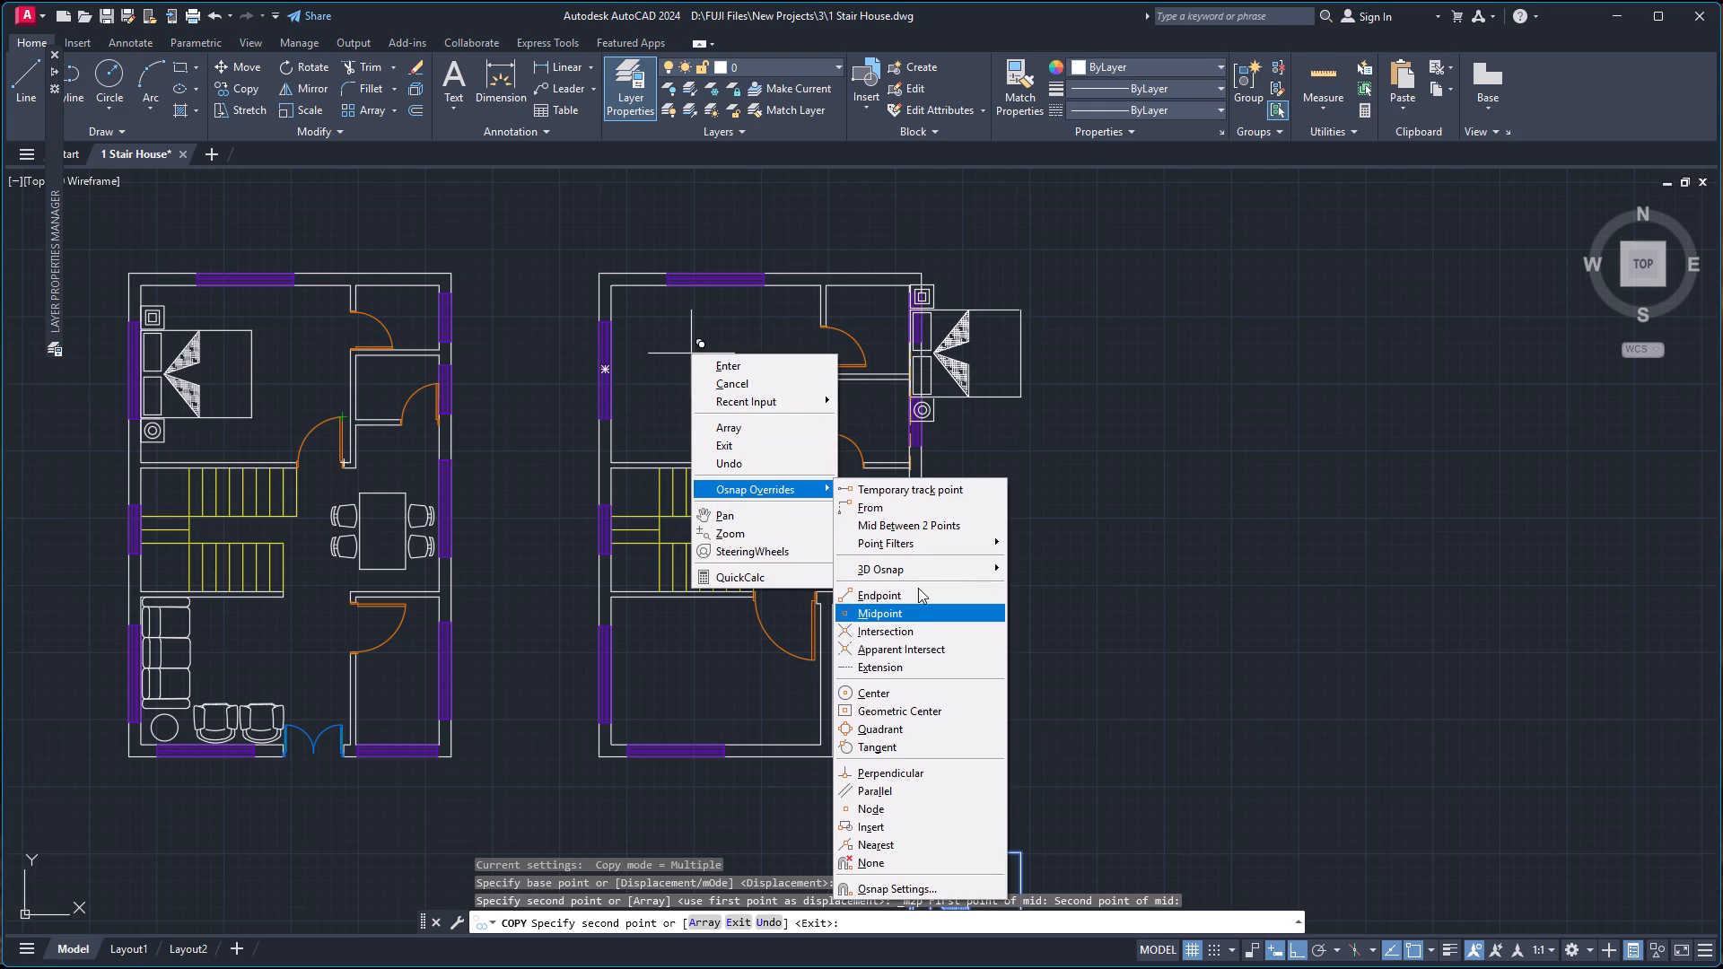
left_click(922, 525)
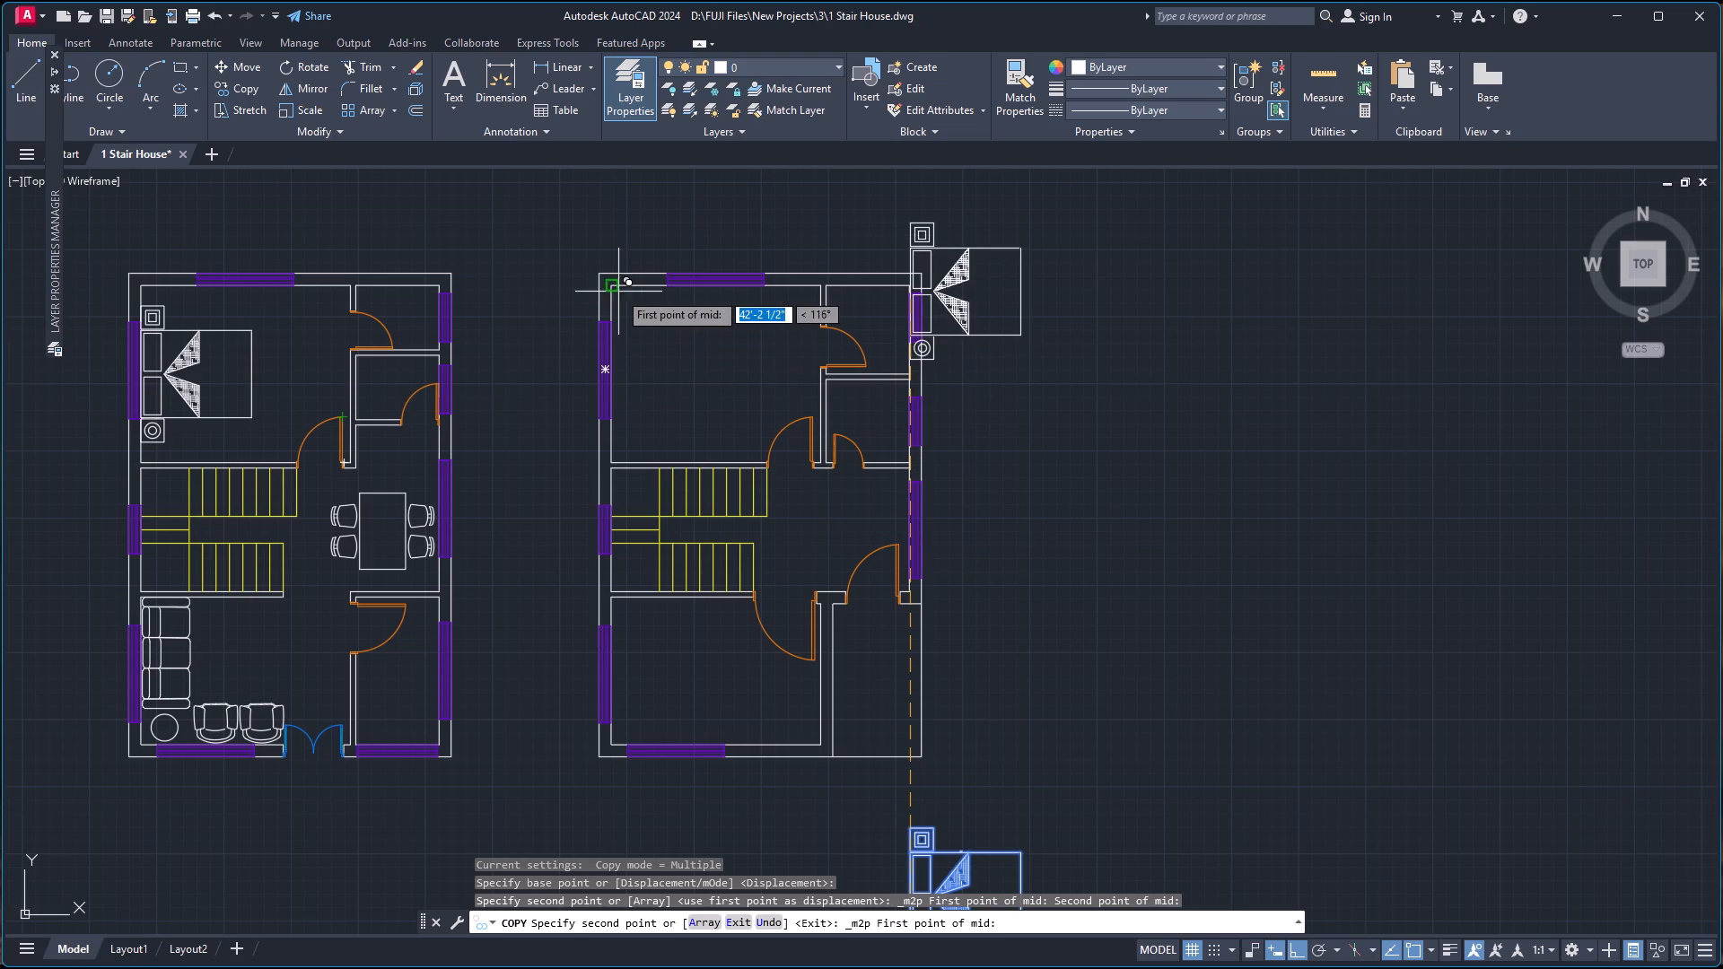
left_click(610, 286)
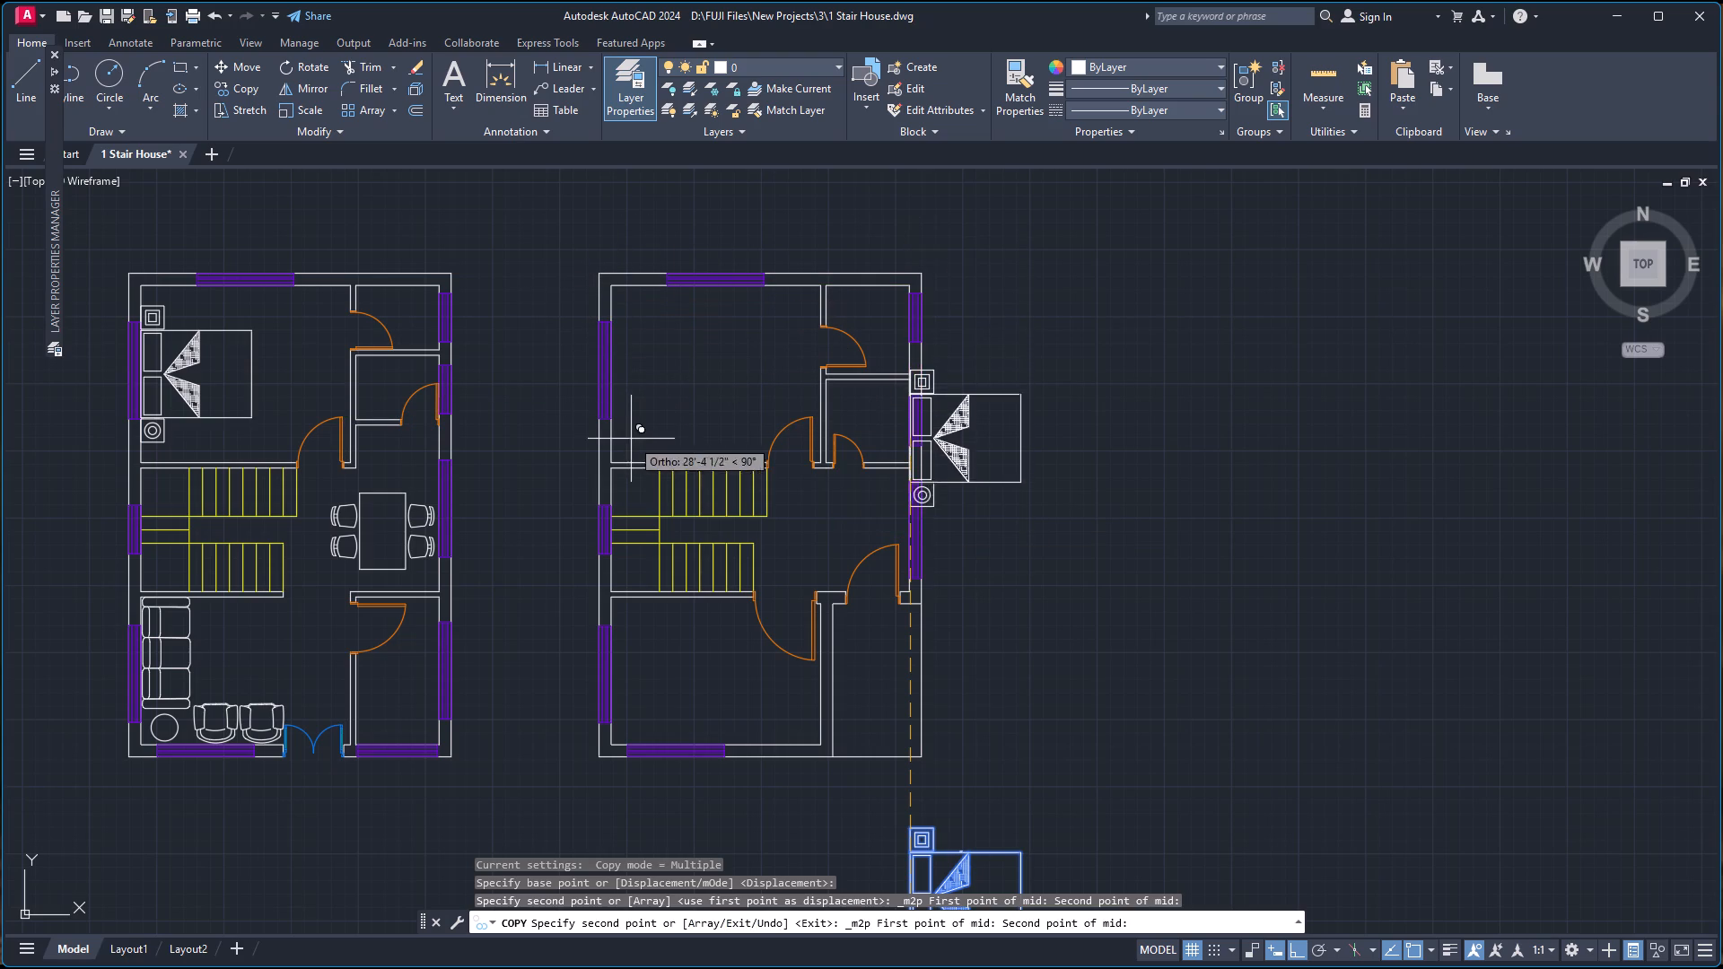
left_click(610, 459)
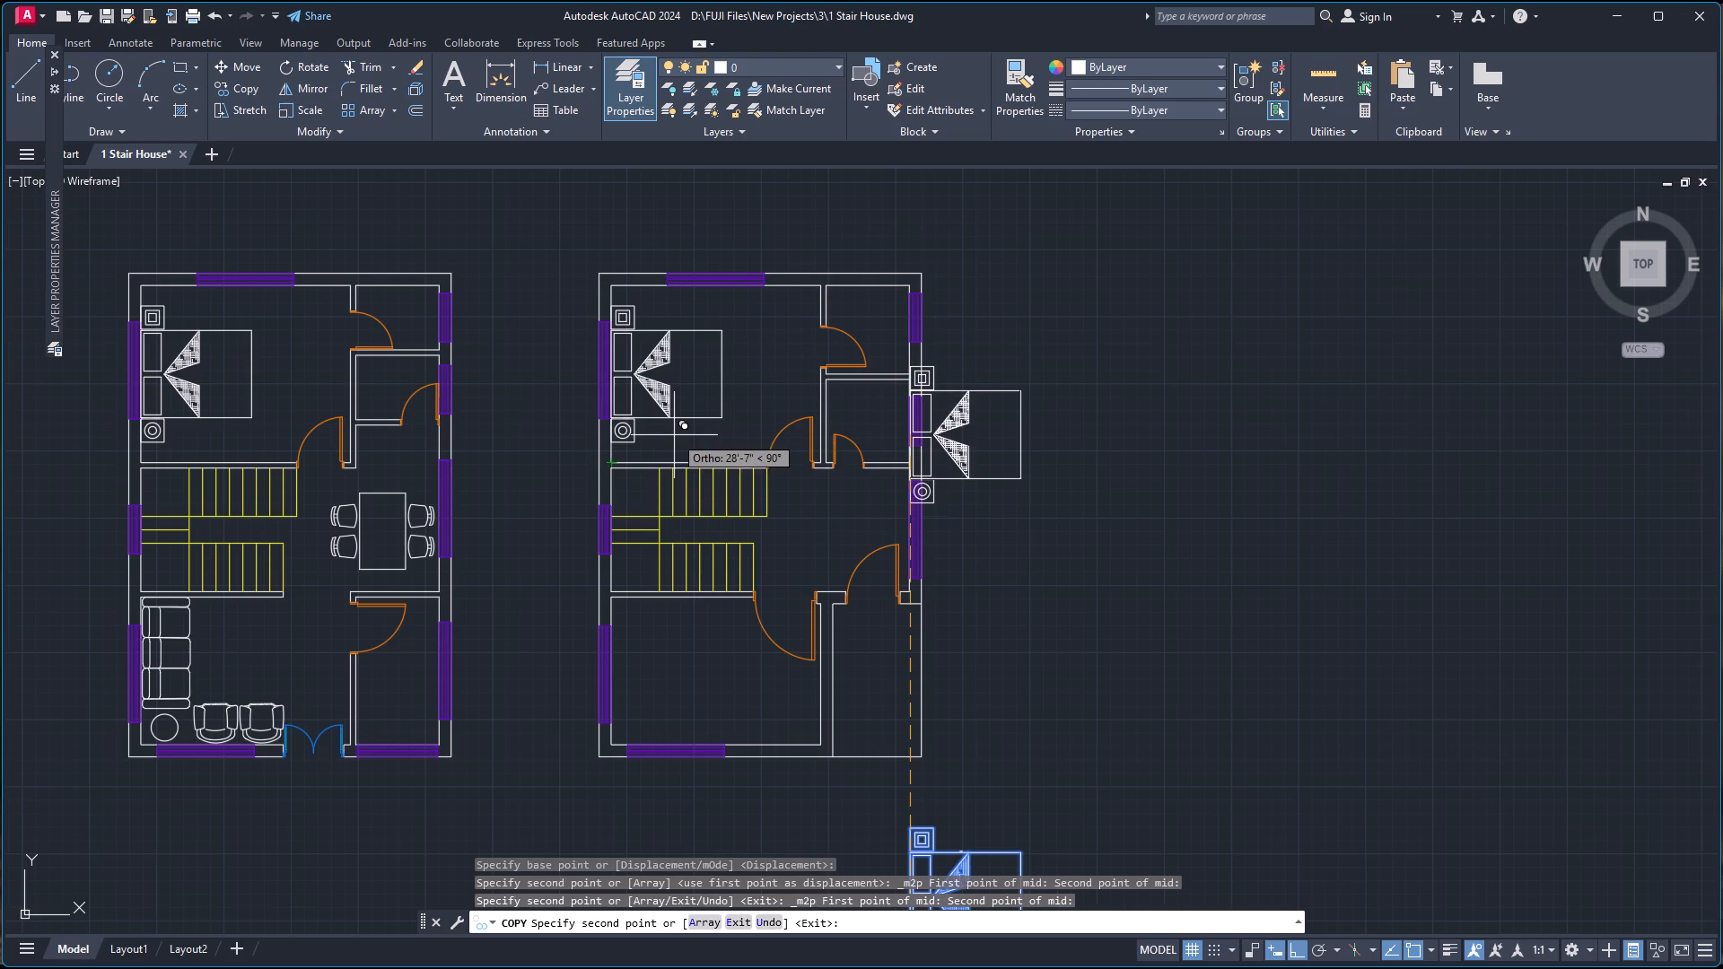
Place a third bed copy in the east plan's southwest room, midway between the two inner corners of its west wall.
right_click(674, 437)
left_click(701, 576)
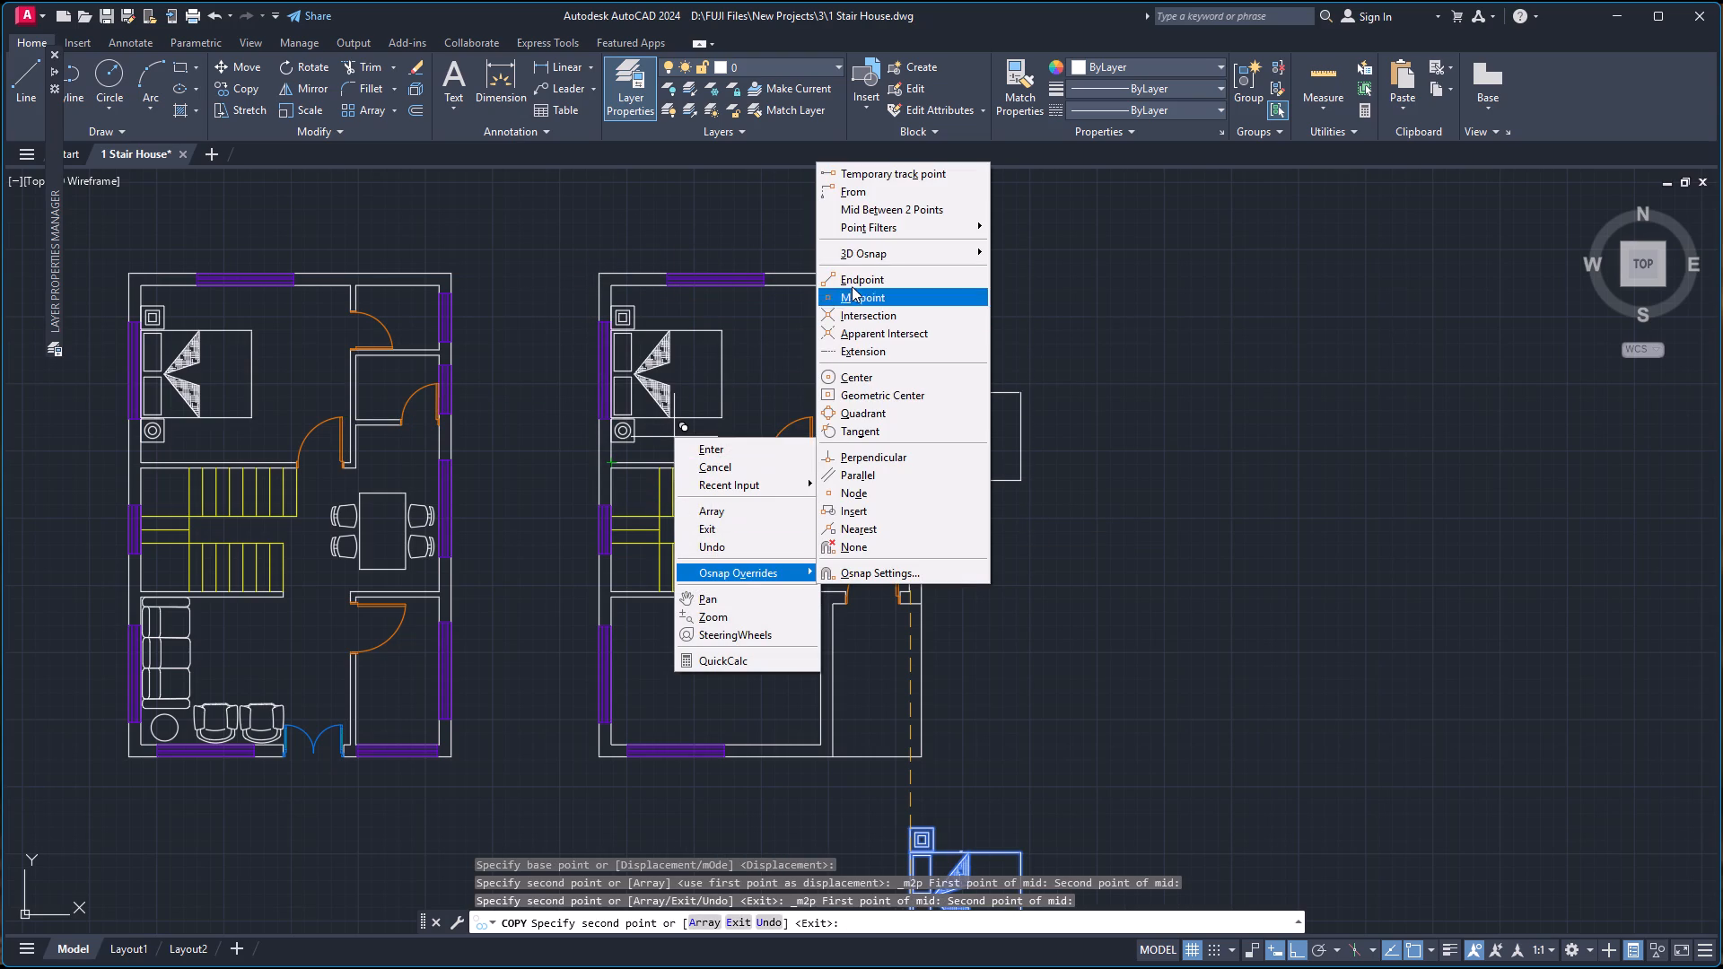
left_click(869, 215)
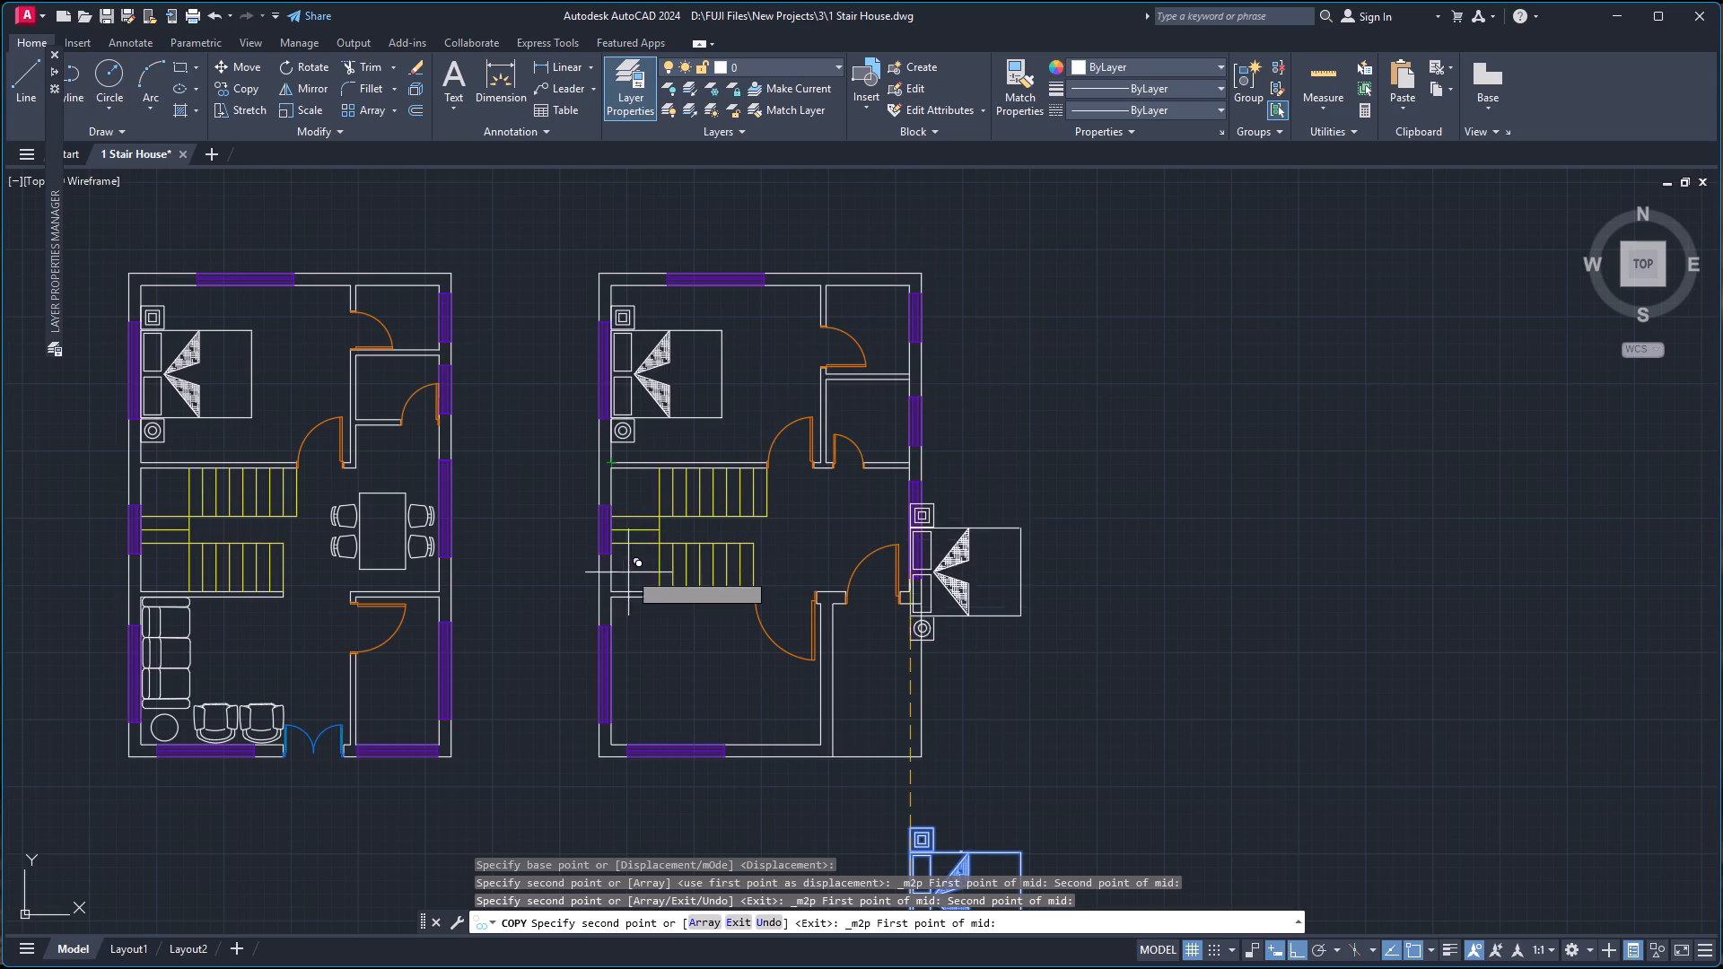
scroll(611, 601, "up", 3)
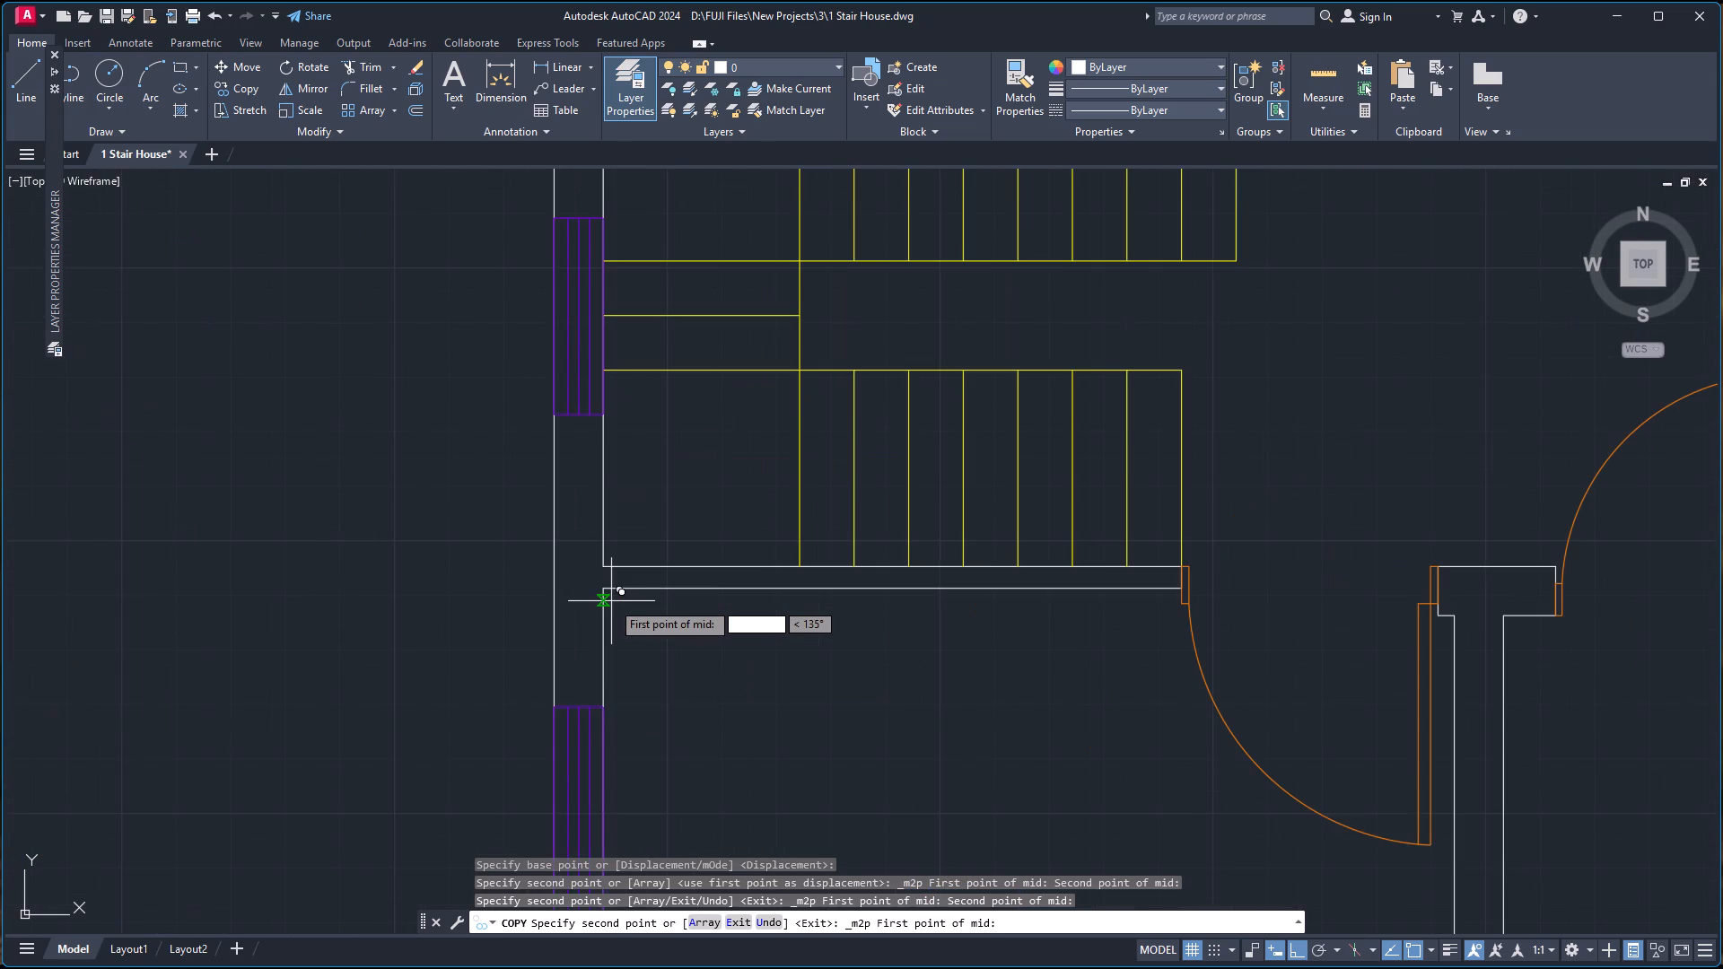
left_click(606, 594)
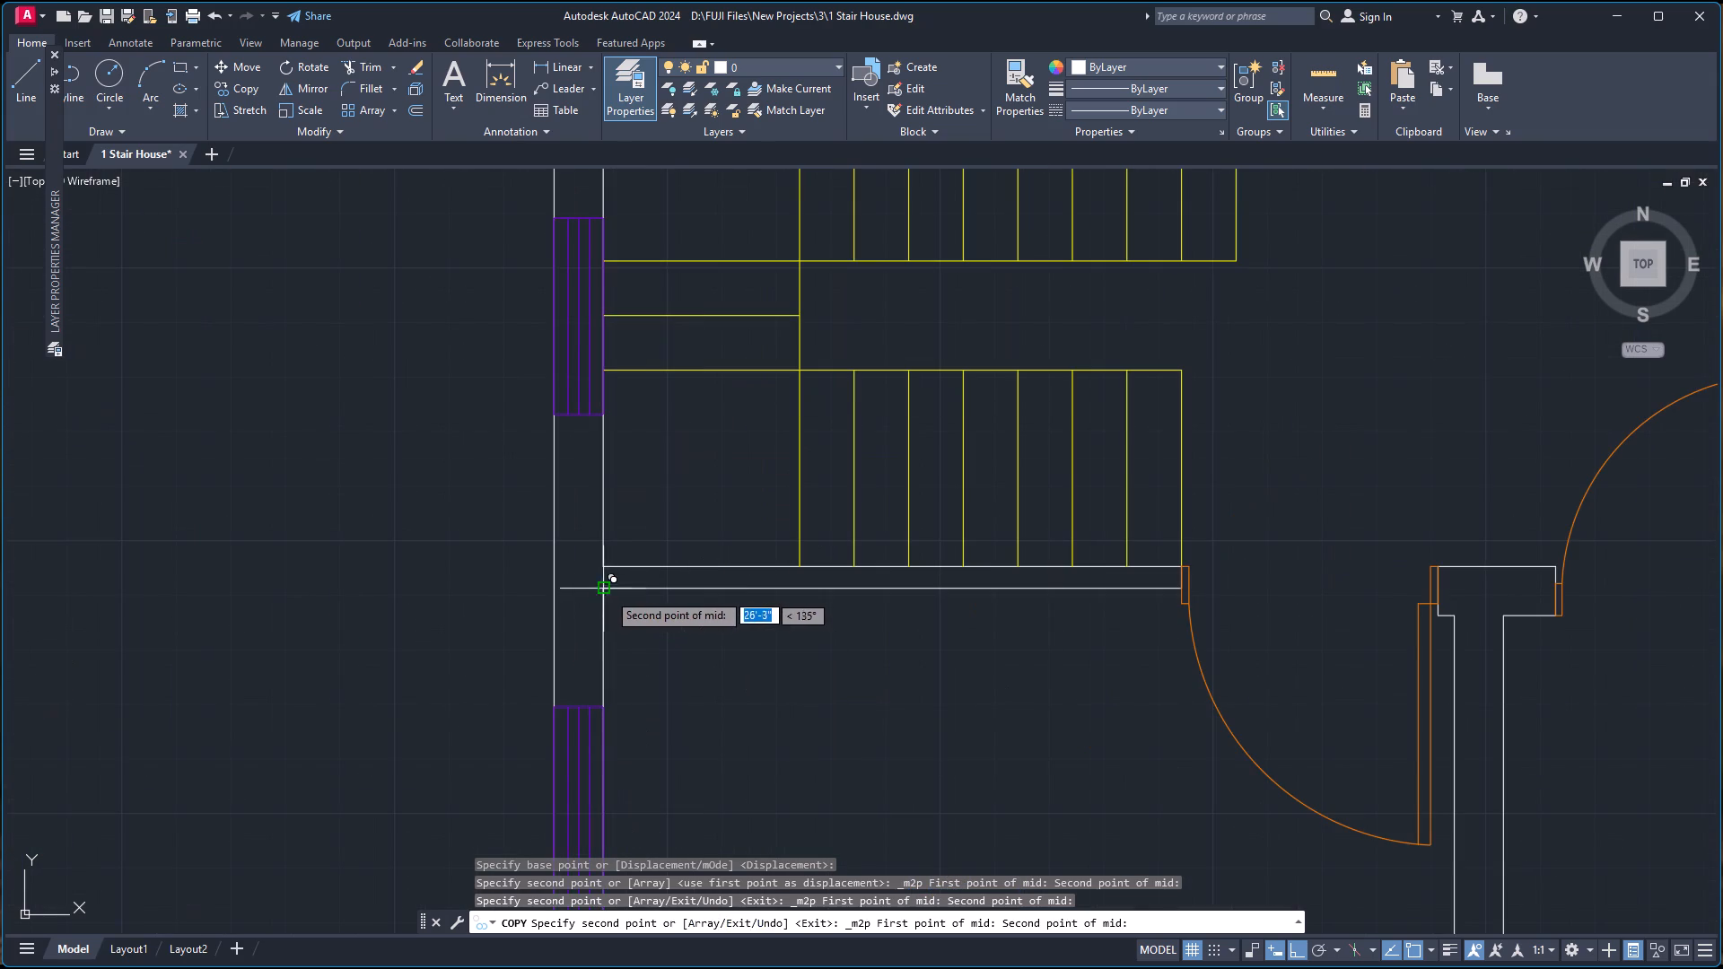
scroll(611, 598, "down", 4)
scroll(620, 680, "up", 3)
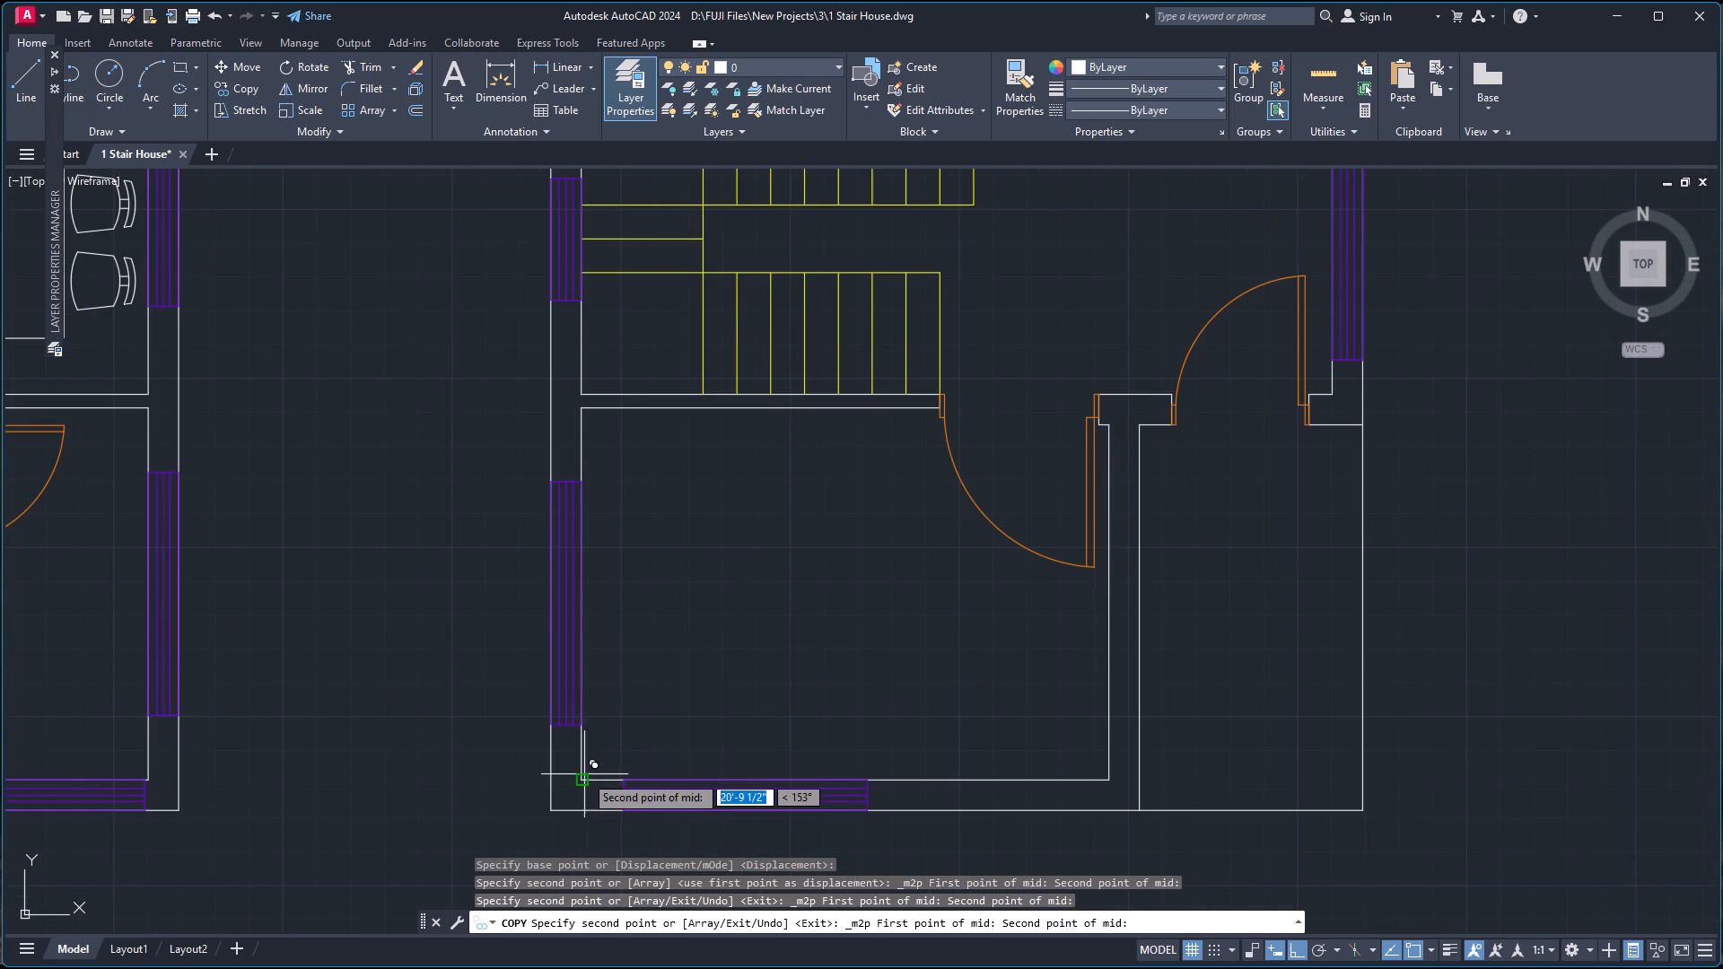
left_click(583, 778)
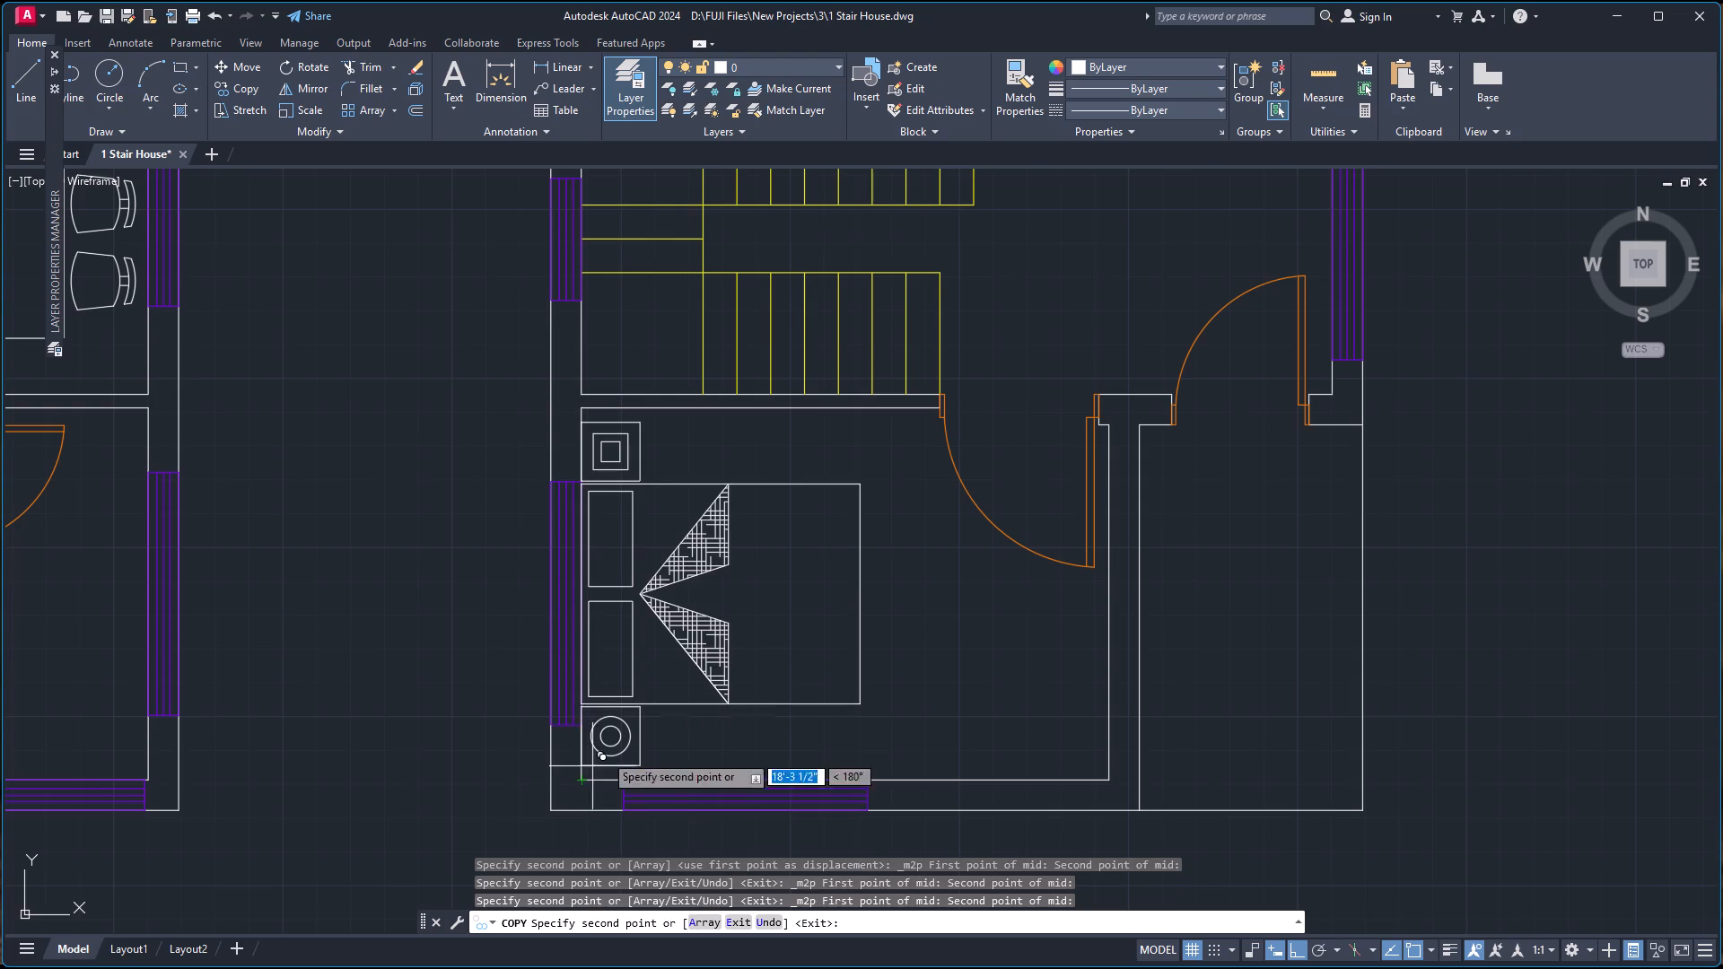
scroll(783, 459, "down", 1)
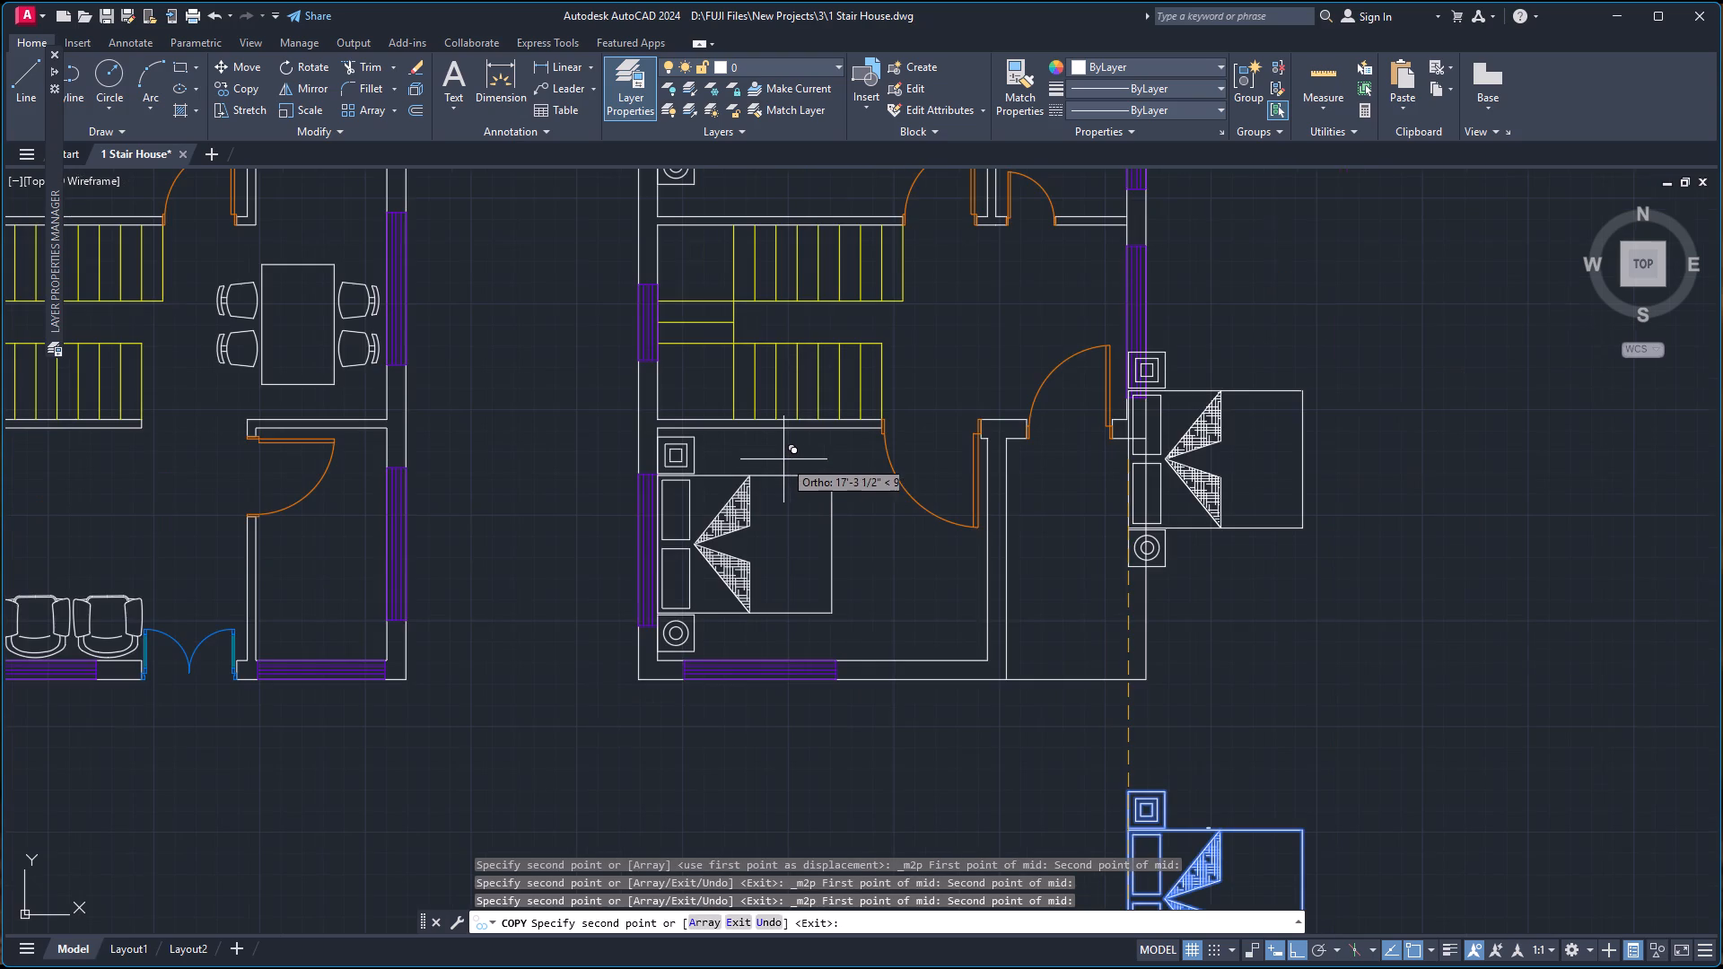
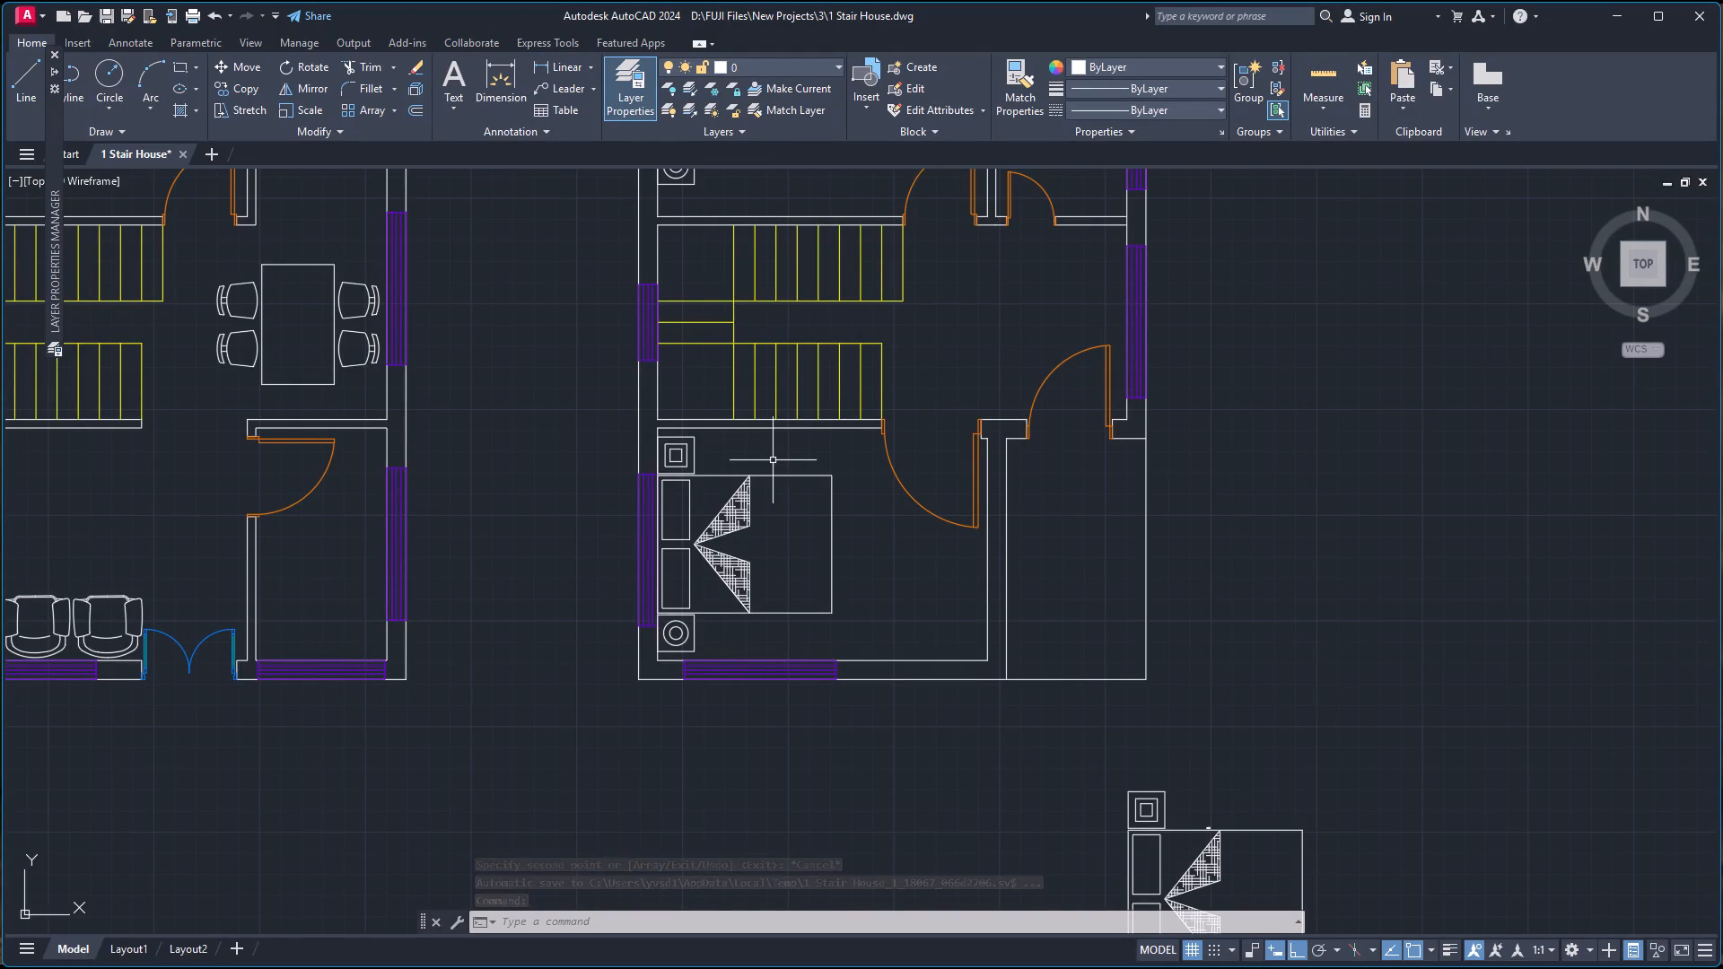
Delete the spare bed lying outside, southeast of the east floor plan.
scroll(770, 463, "down", 2)
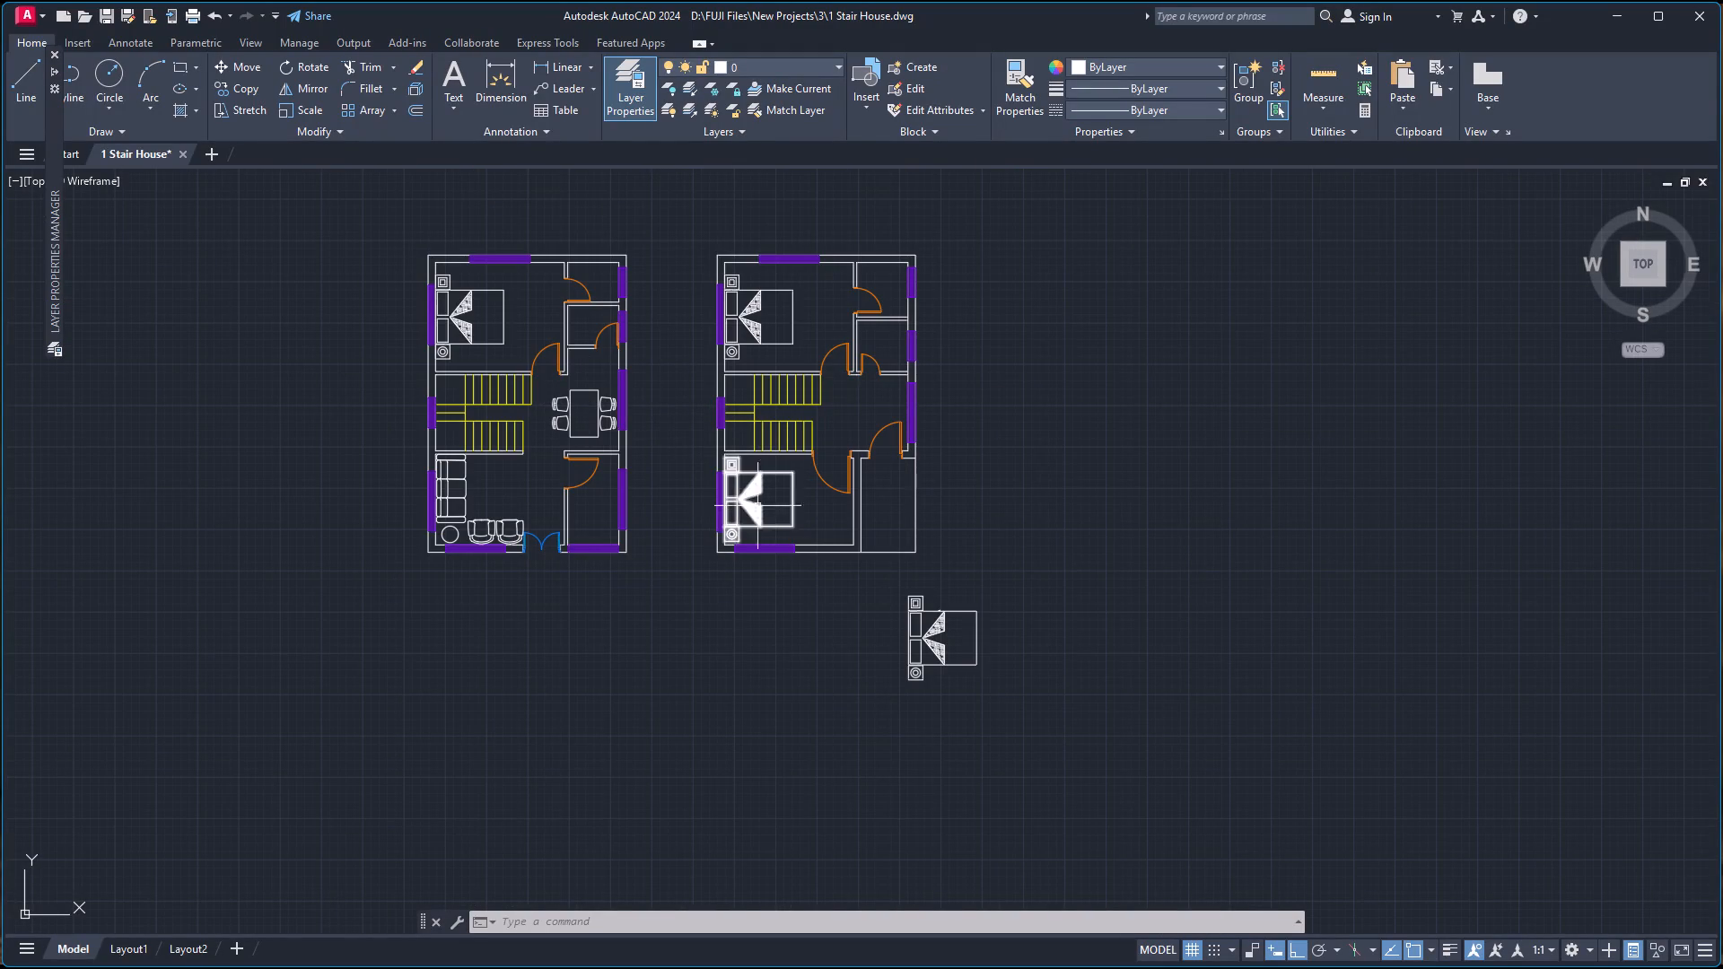
left_click(913, 608)
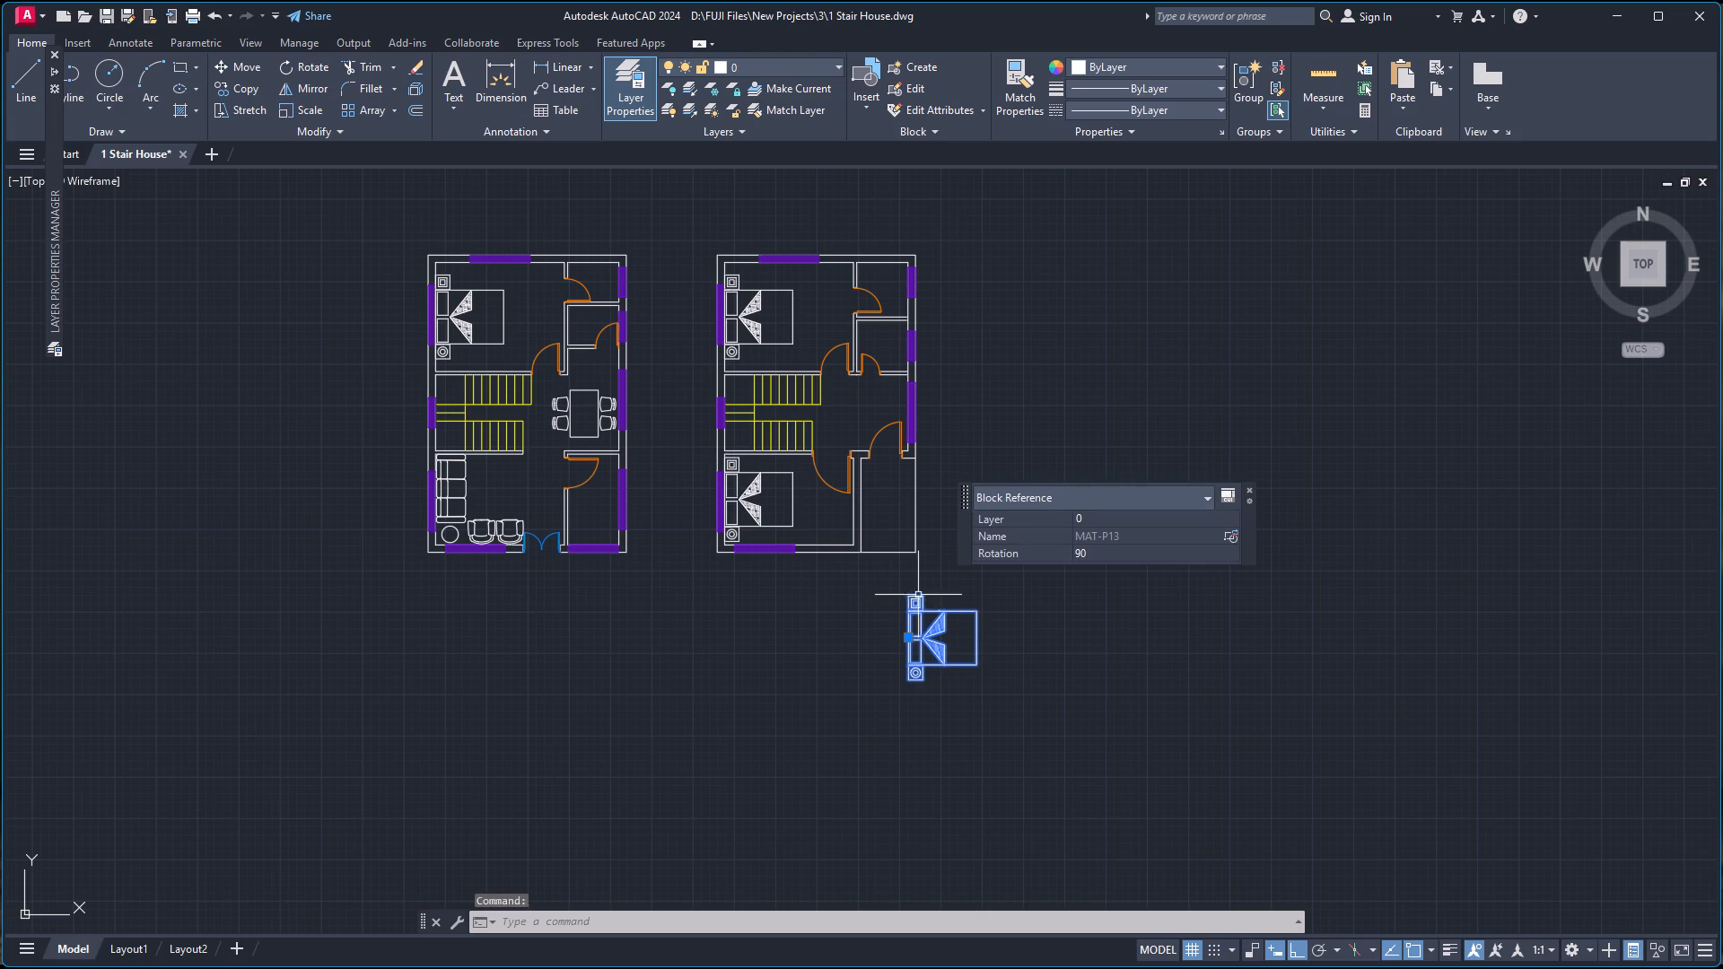
key("Delete")
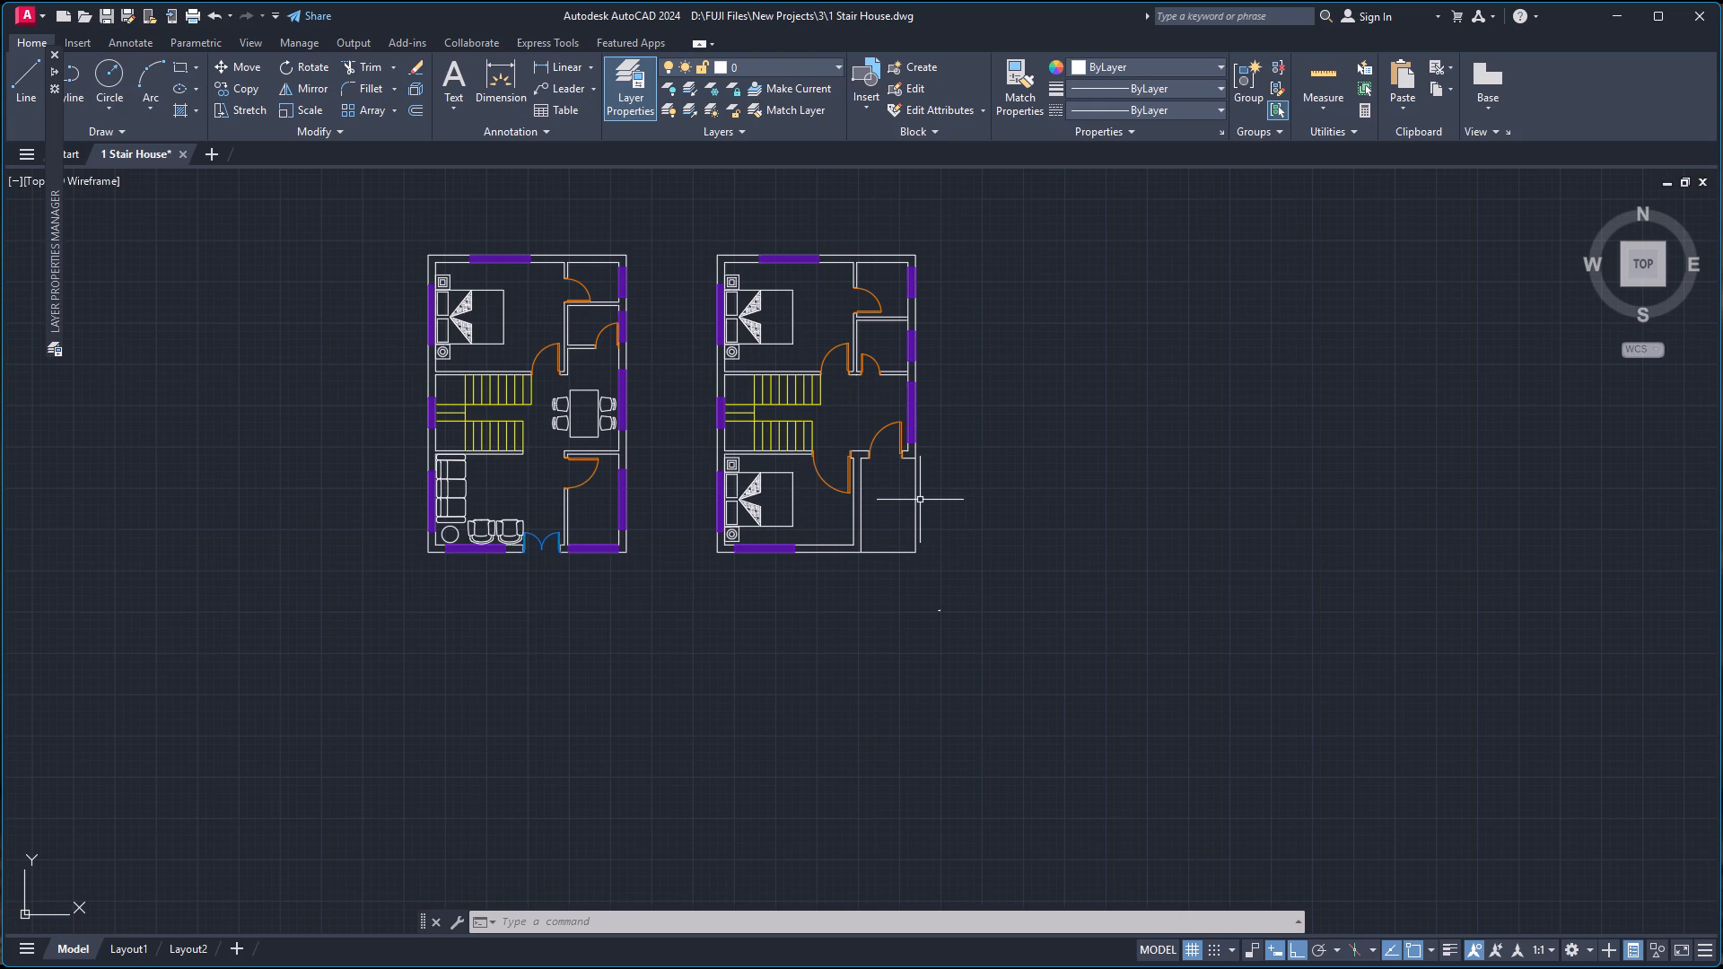
Offset the inner east wall line of the west plan's southeast room 2' into the room as a counter edge.
scroll(919, 602, "up", 2)
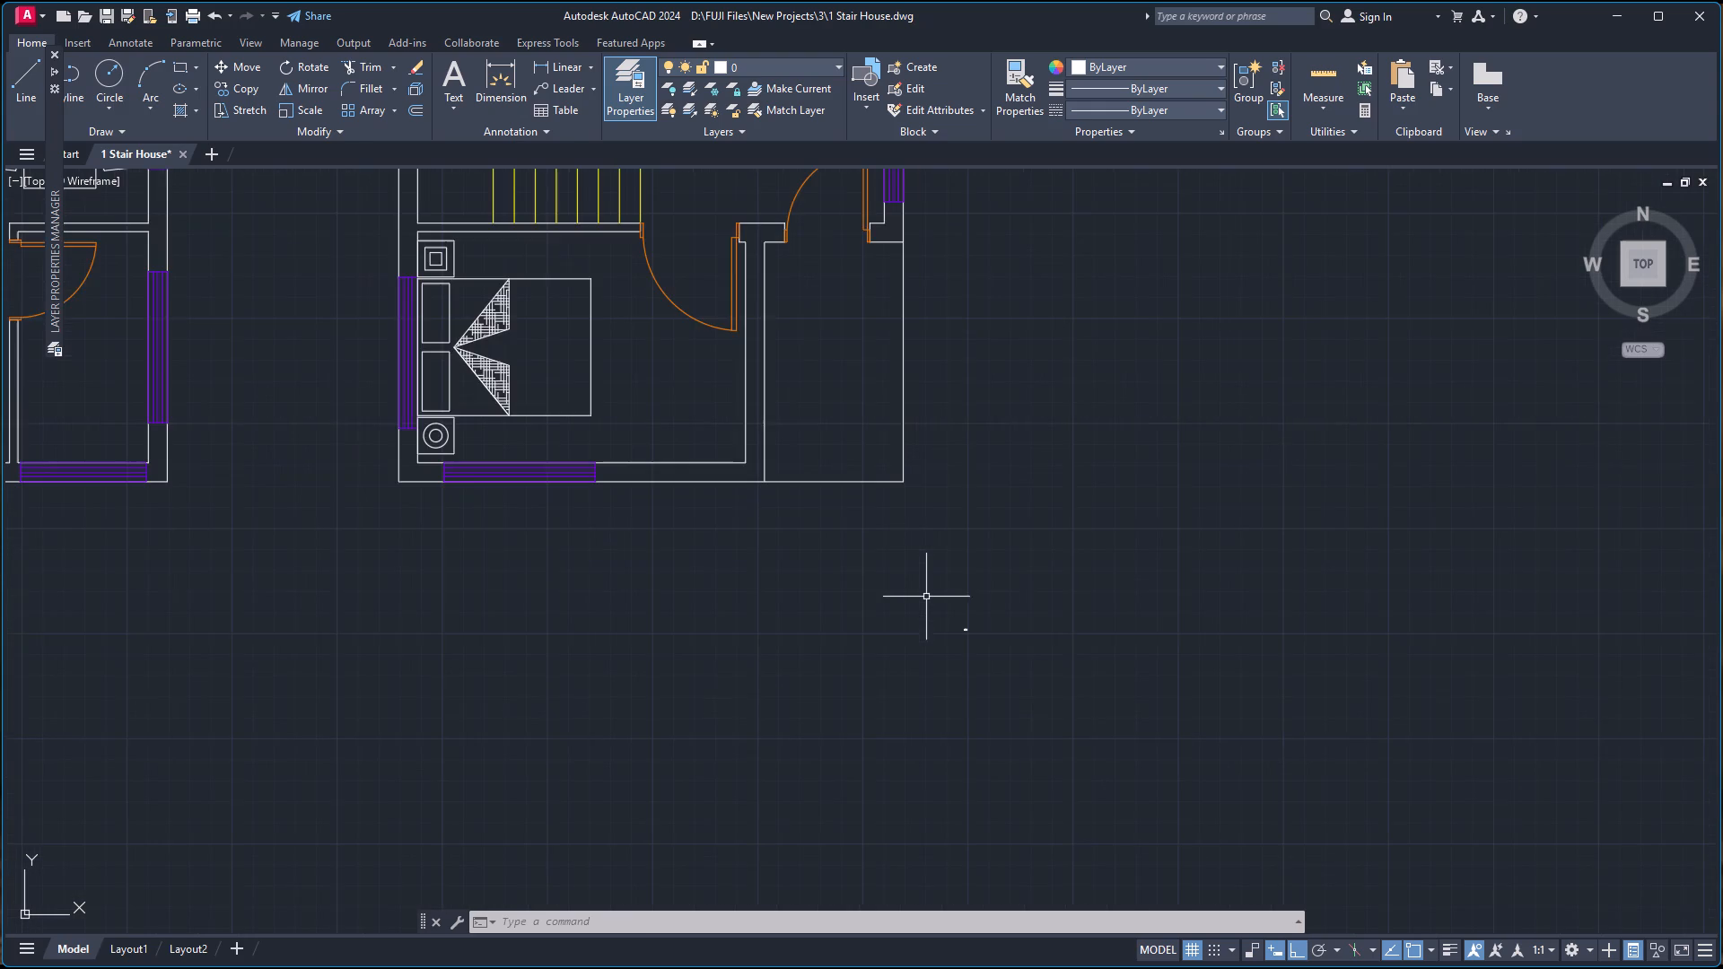
scroll(954, 602, "up", 3)
scroll(981, 682, "up", 2)
scroll(918, 661, "down", 7)
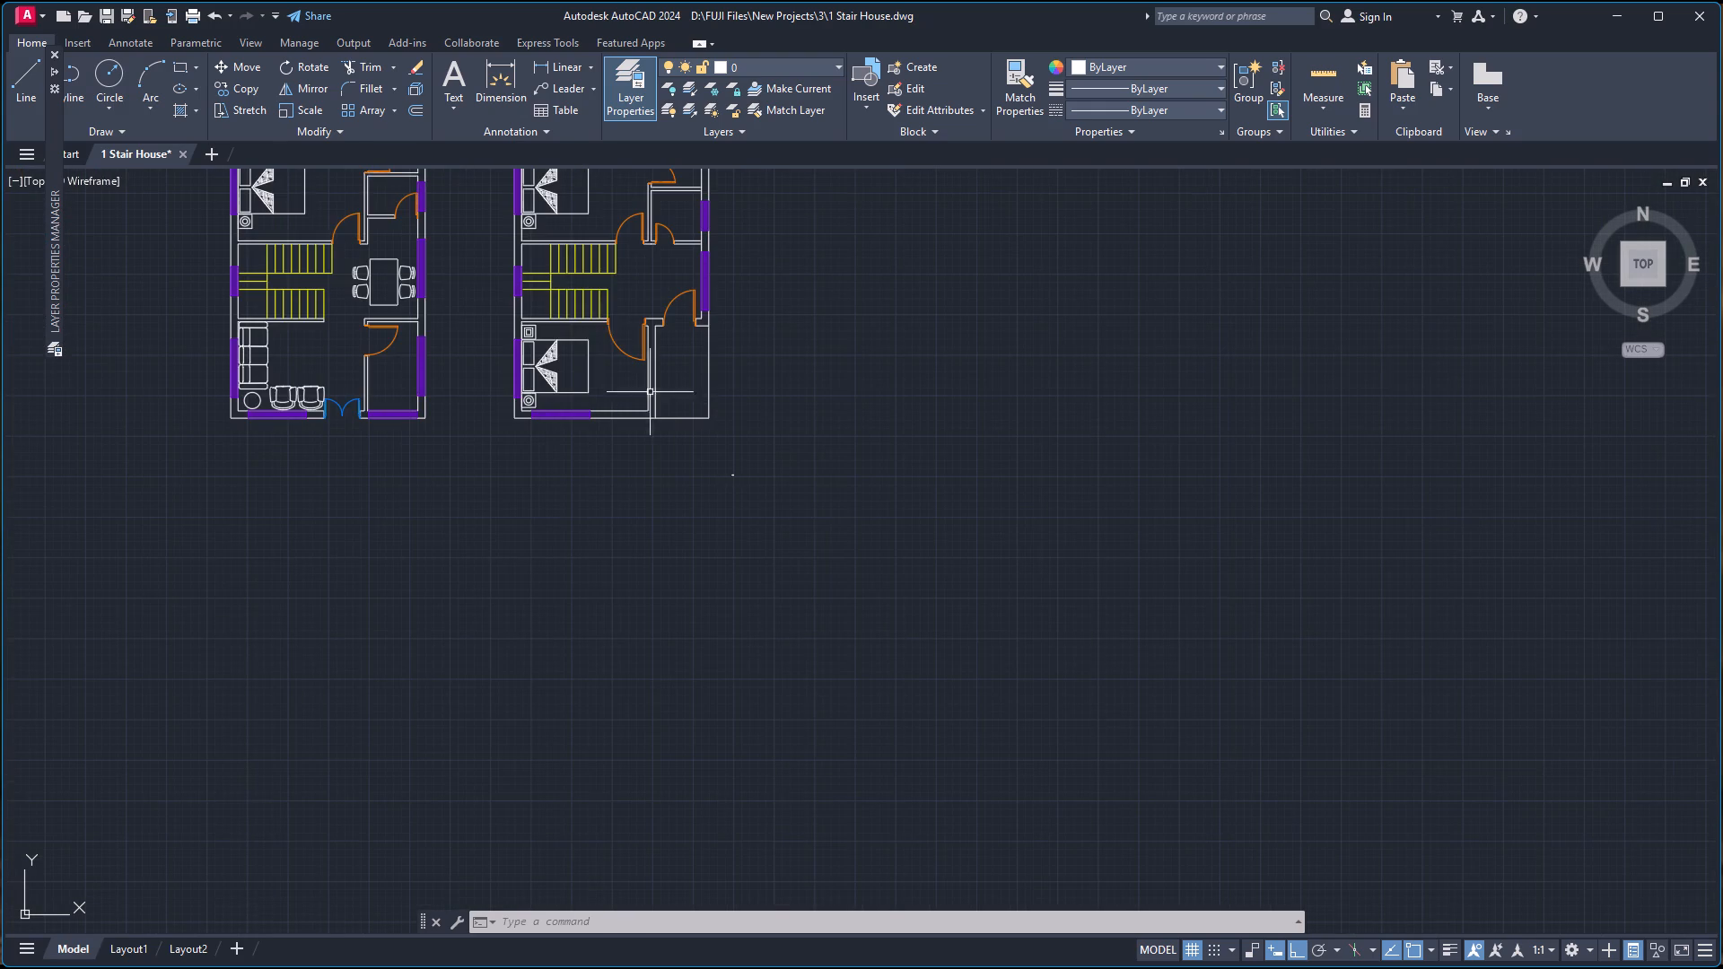
scroll(434, 316, "up", 3)
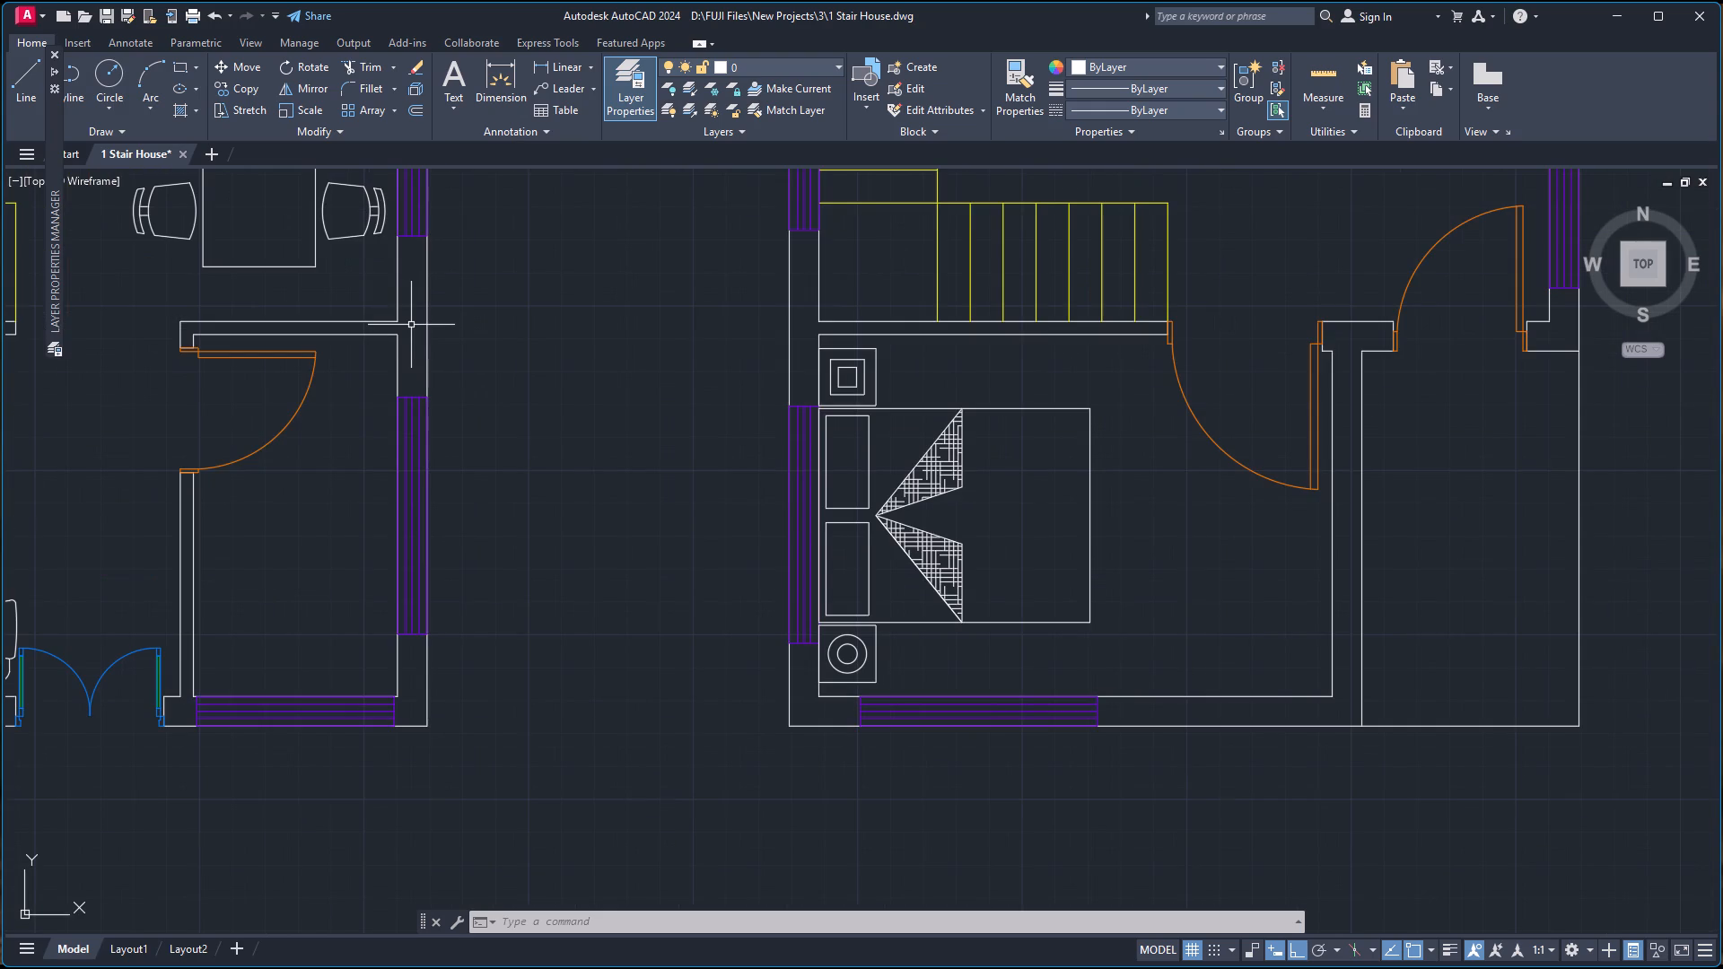
key("o")
key("Return")
key("Return")
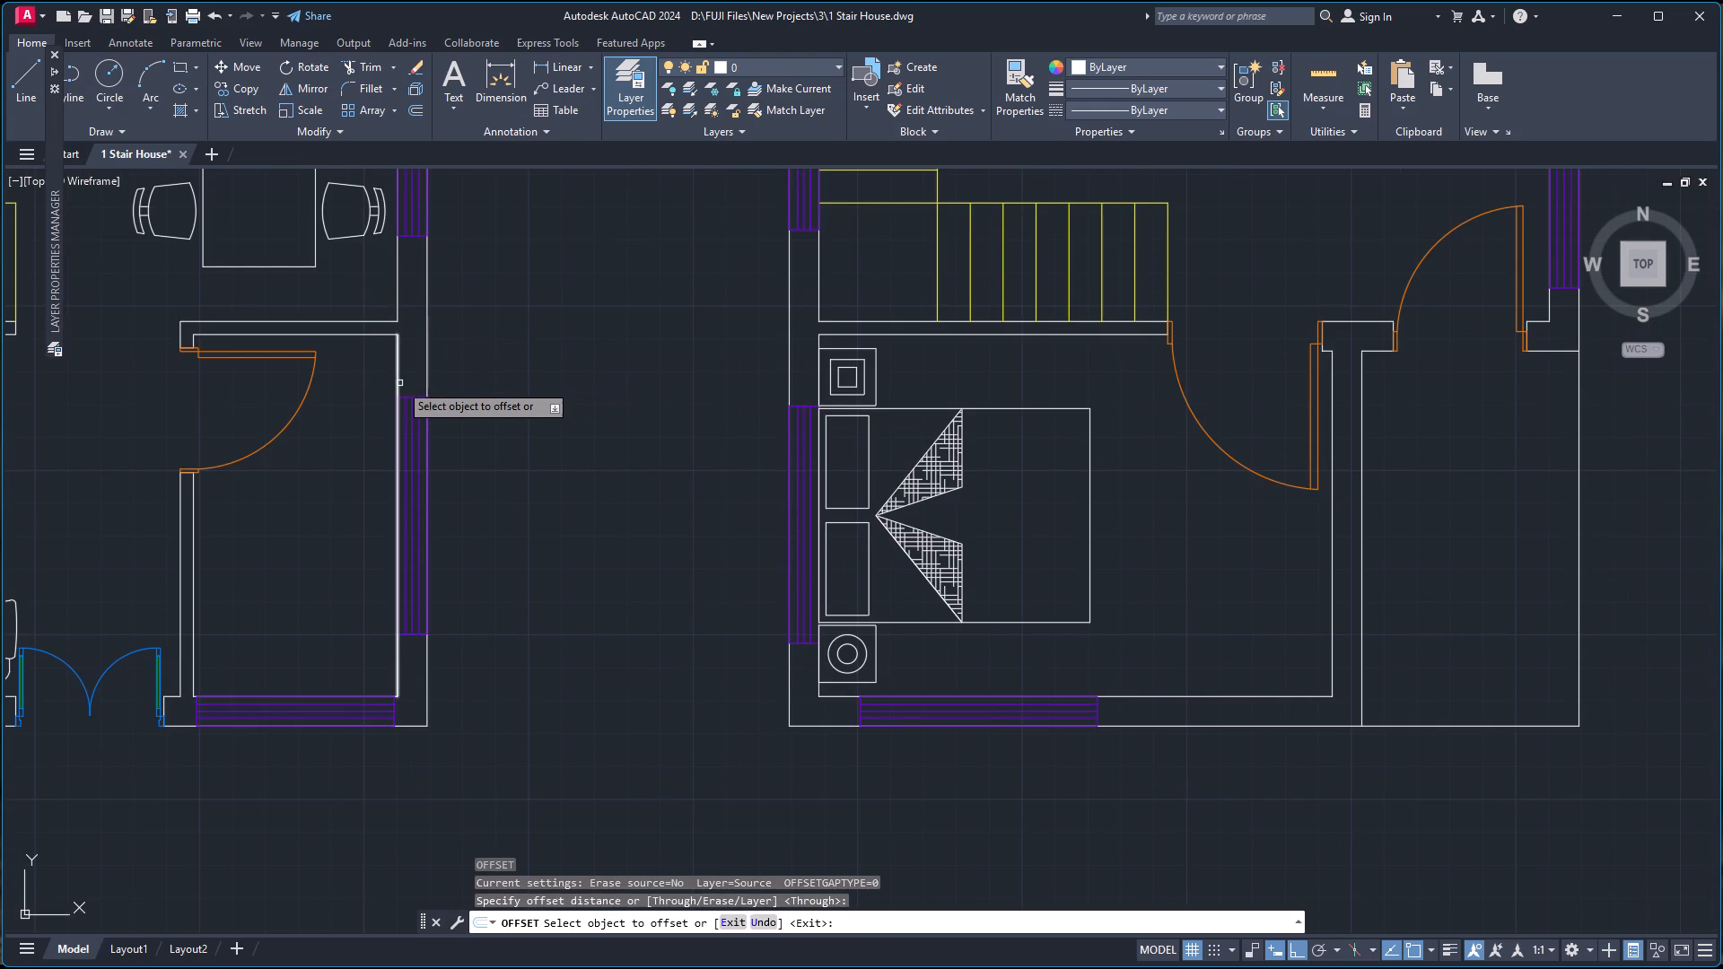
left_click(399, 383)
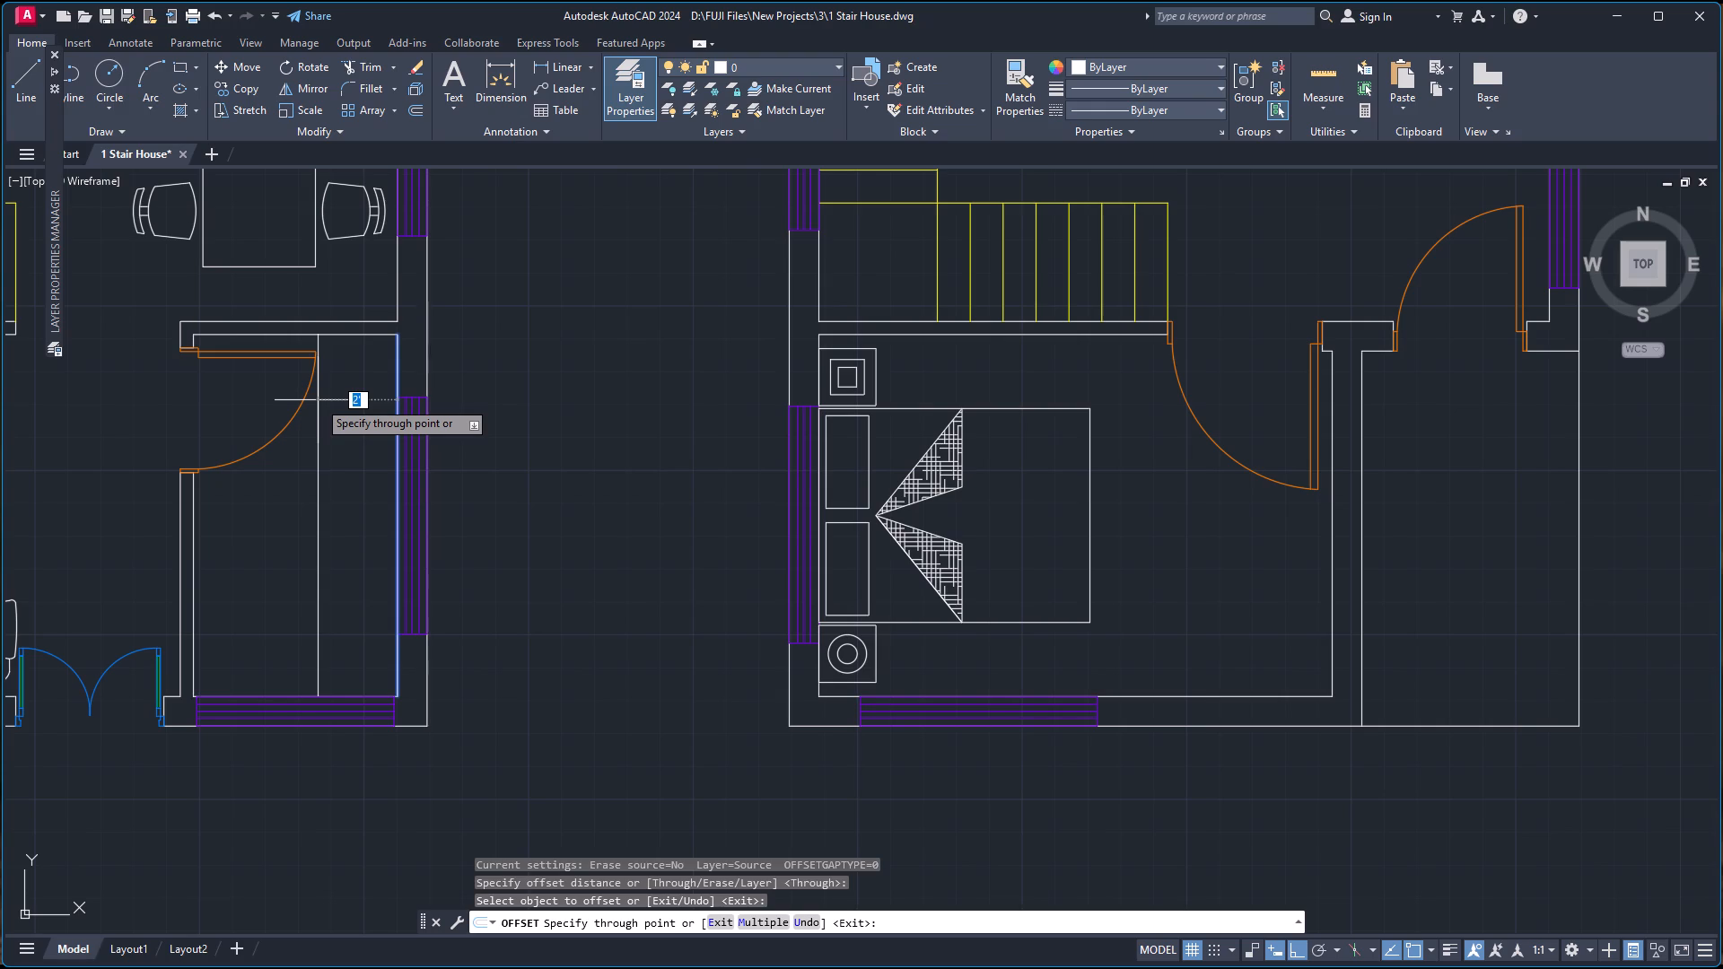
key("2")
key("apostrophe")
key("Return")
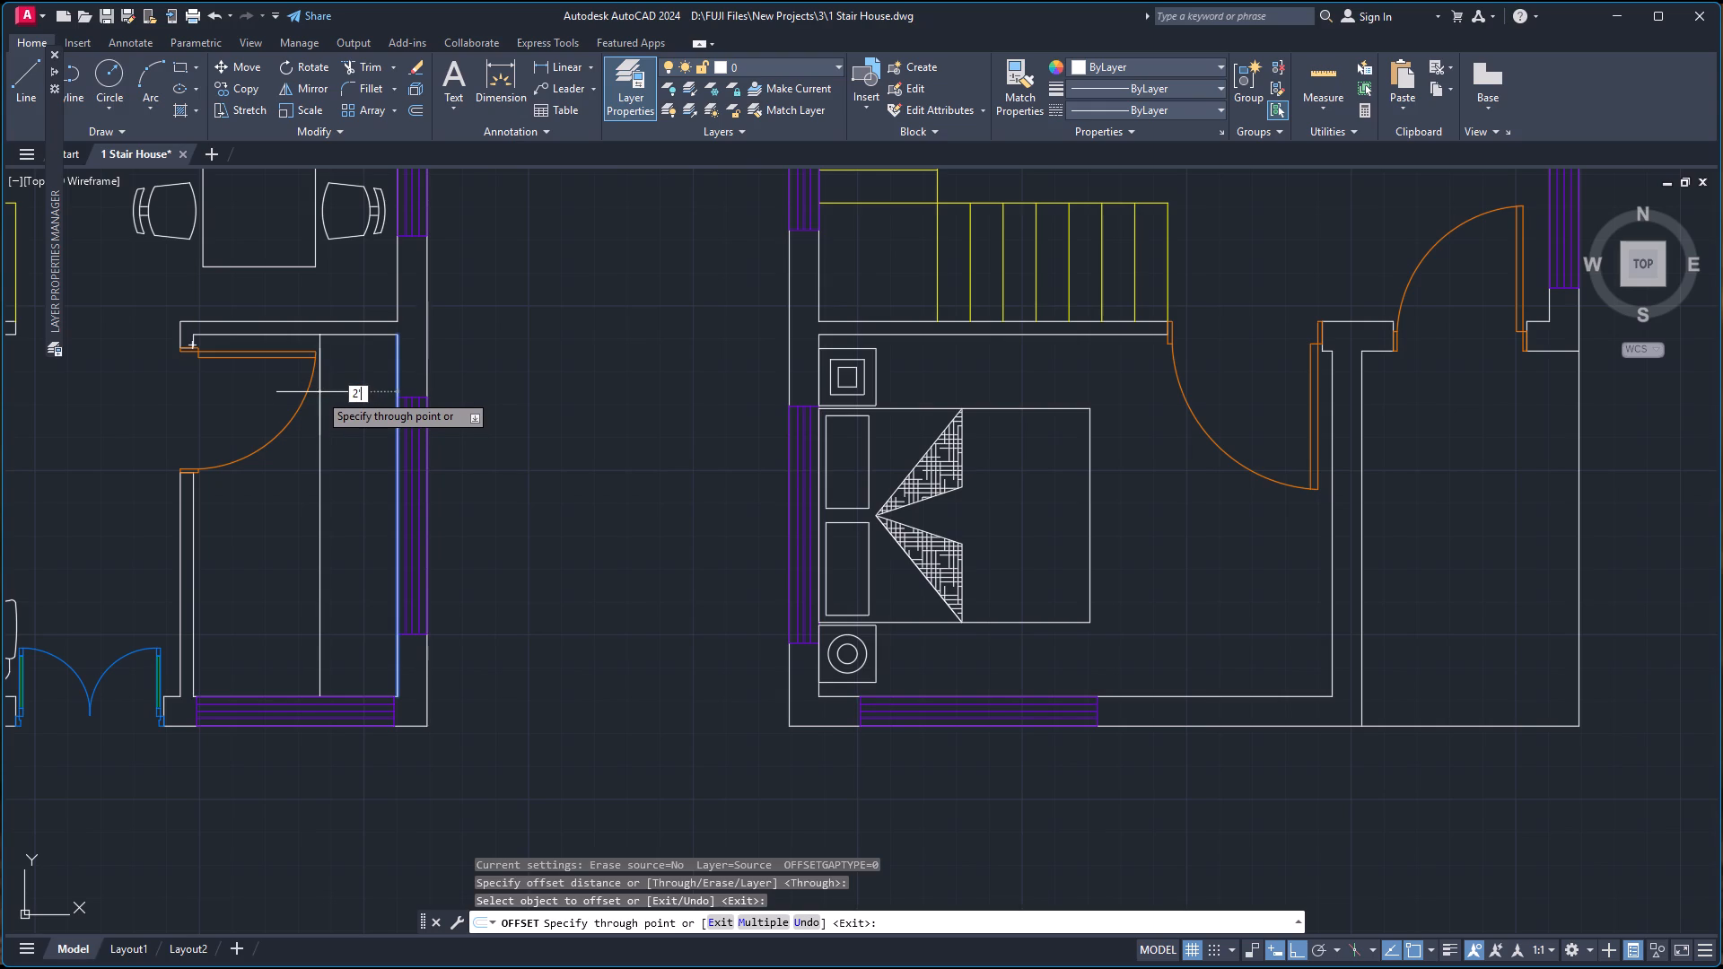
key("Escape")
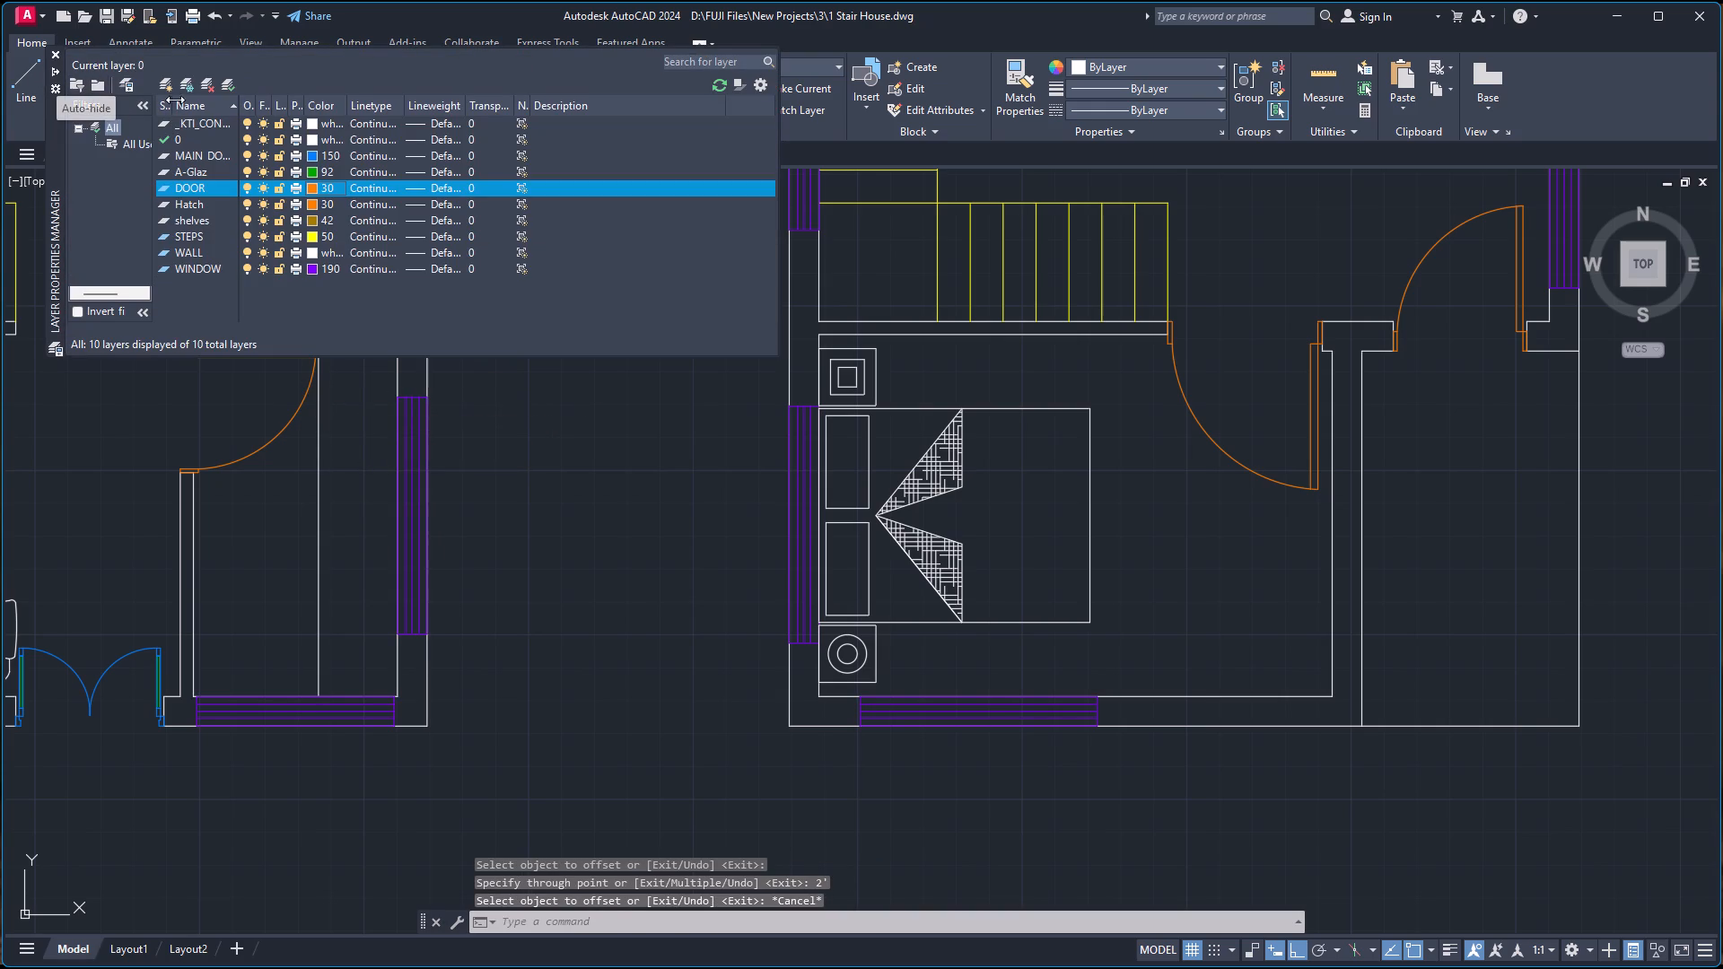
Create a layer named KITCHEN and assign it index color 52.
left_click(171, 86)
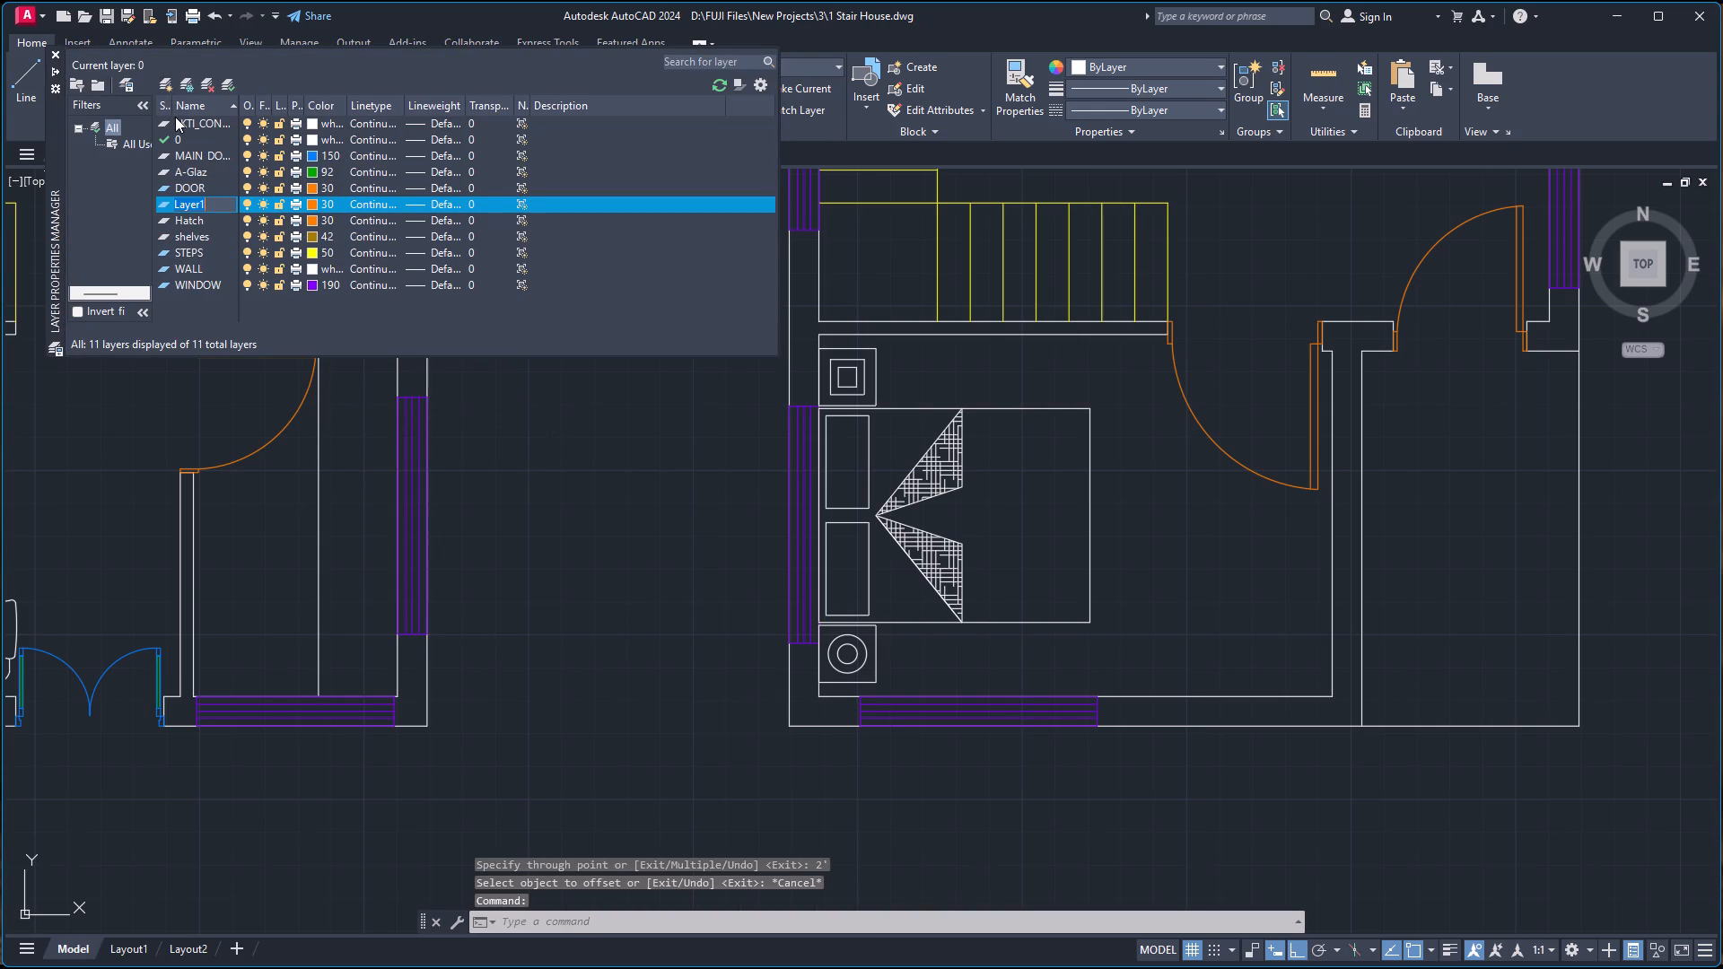
type("KI")
type("TCHEN")
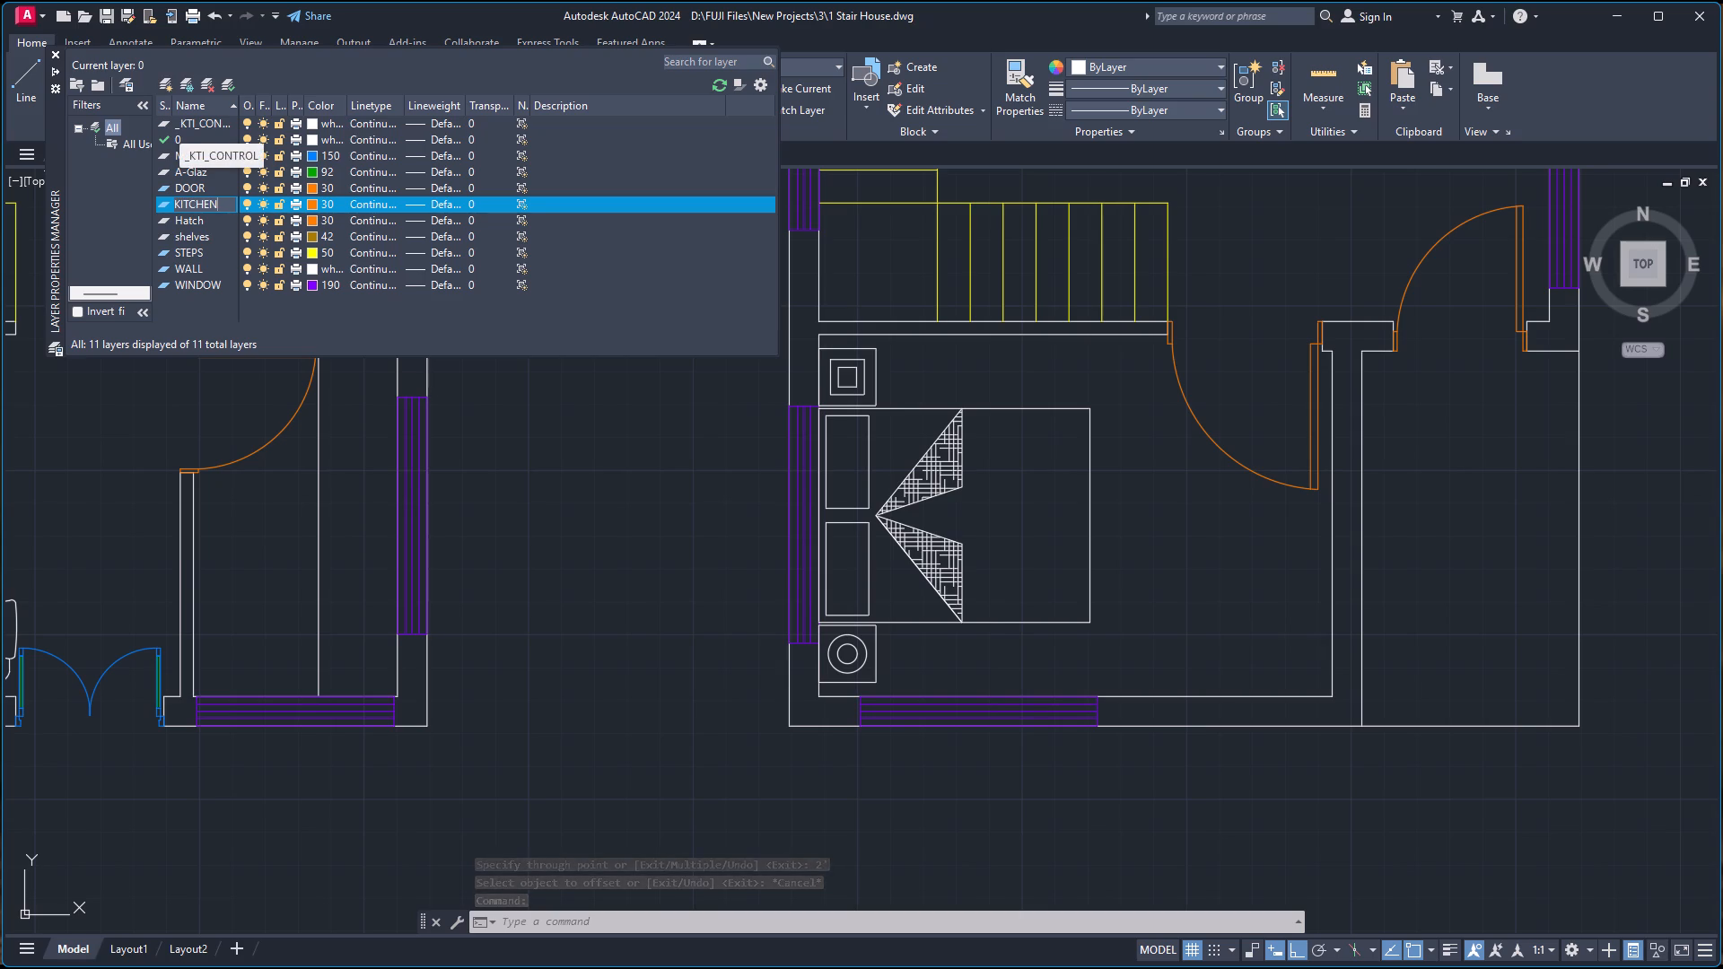
key("Return")
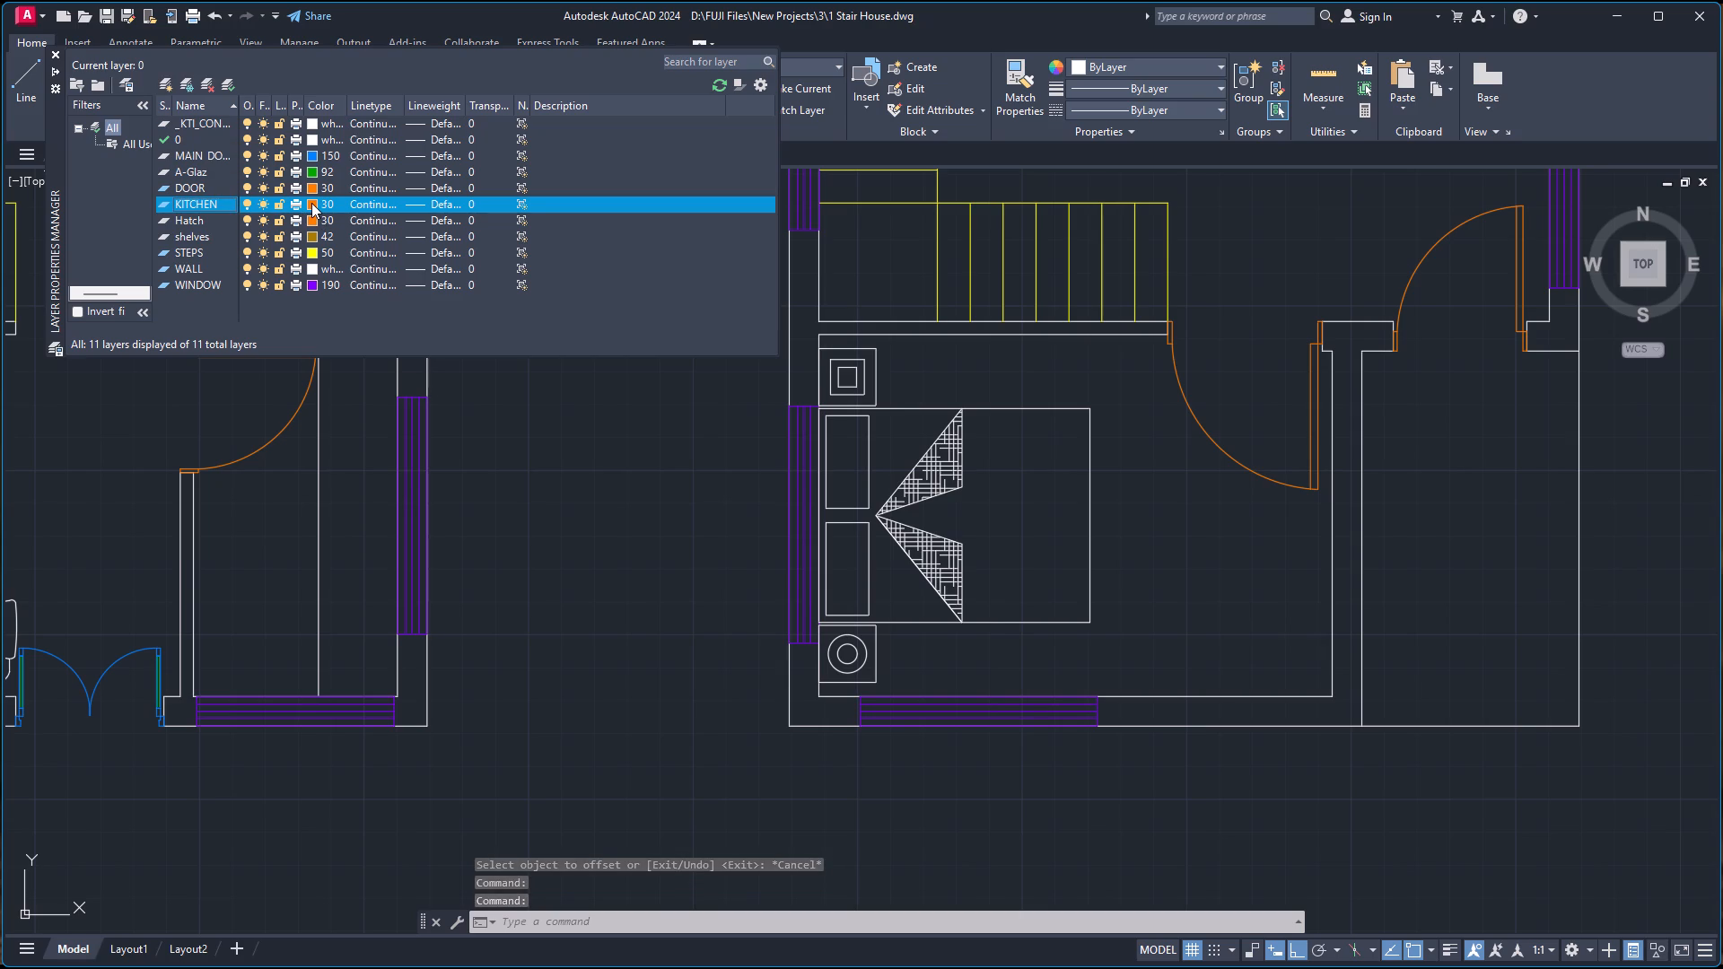
left_click(311, 203)
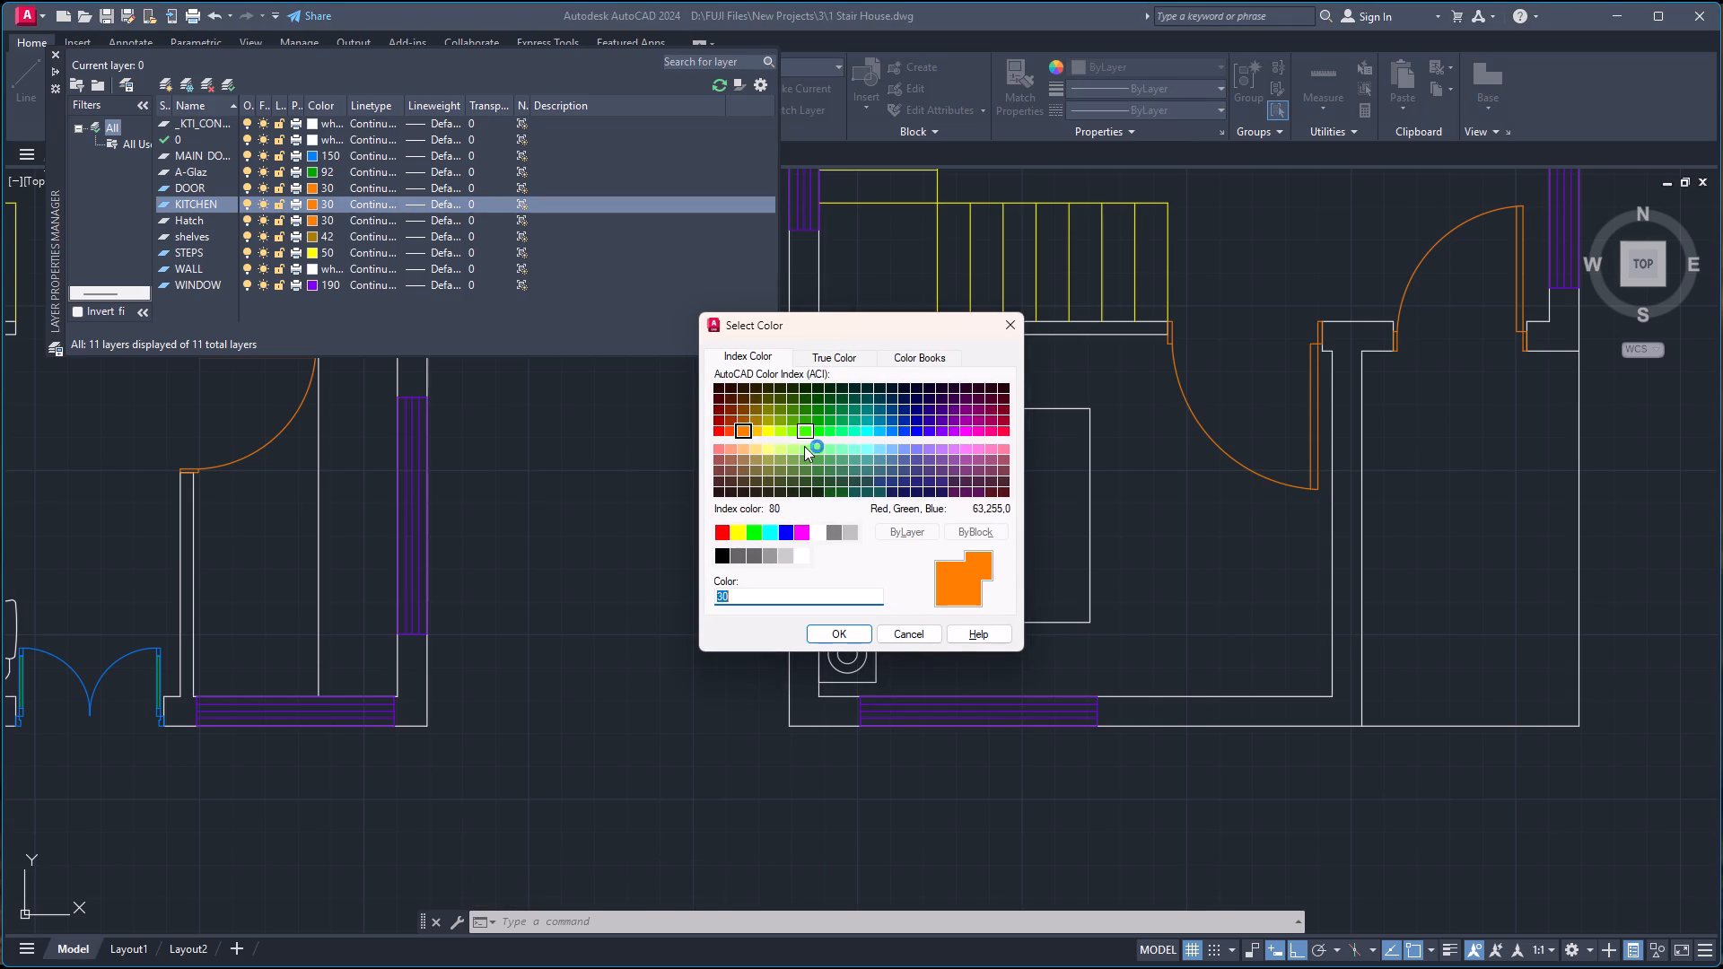
left_click(768, 418)
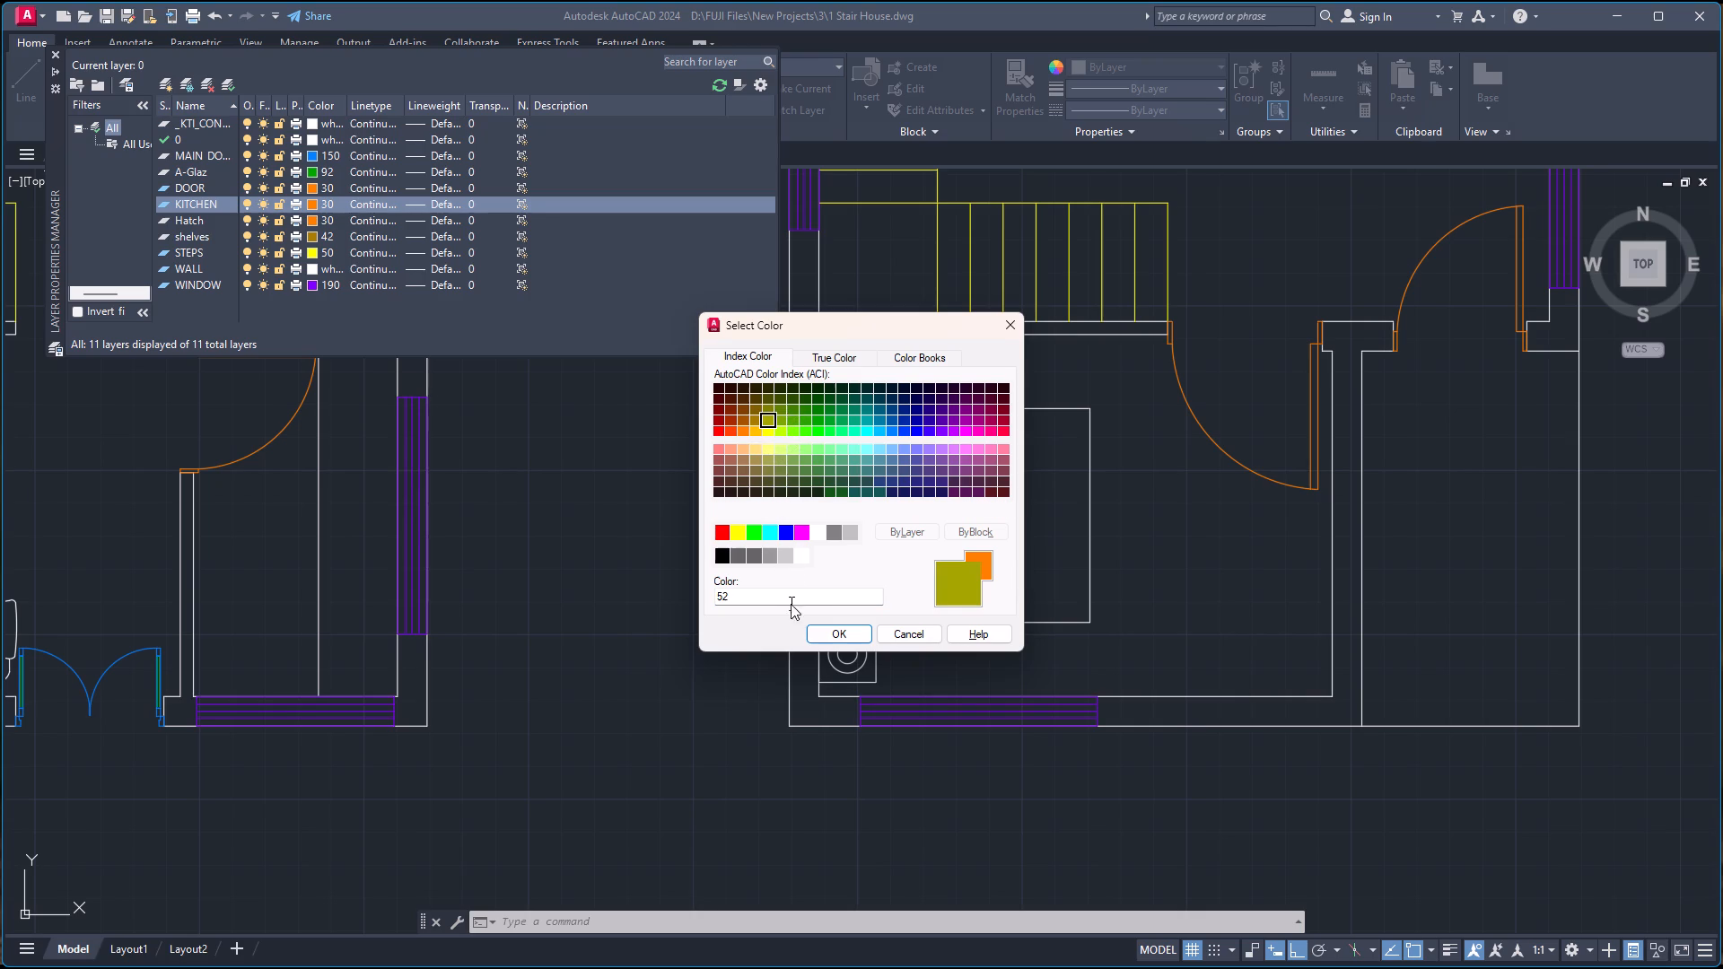
left_click(823, 628)
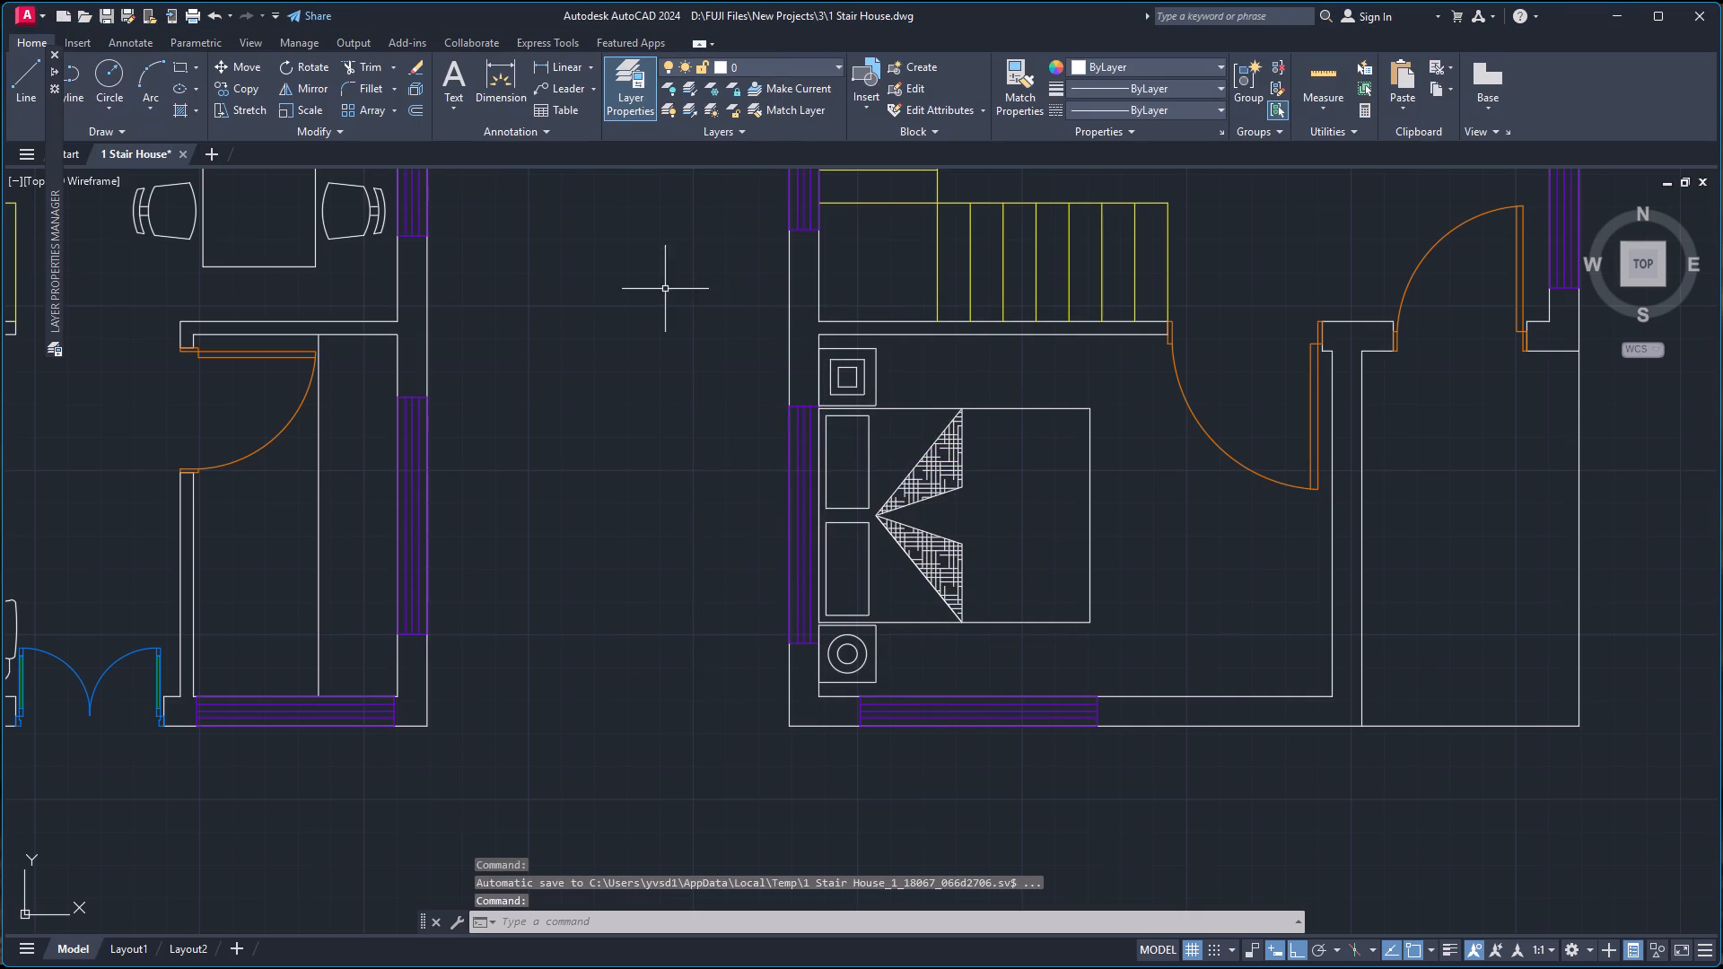
Move the new counter line in the west plan's southeast room onto the KITCHEN layer.
left_click(318, 511)
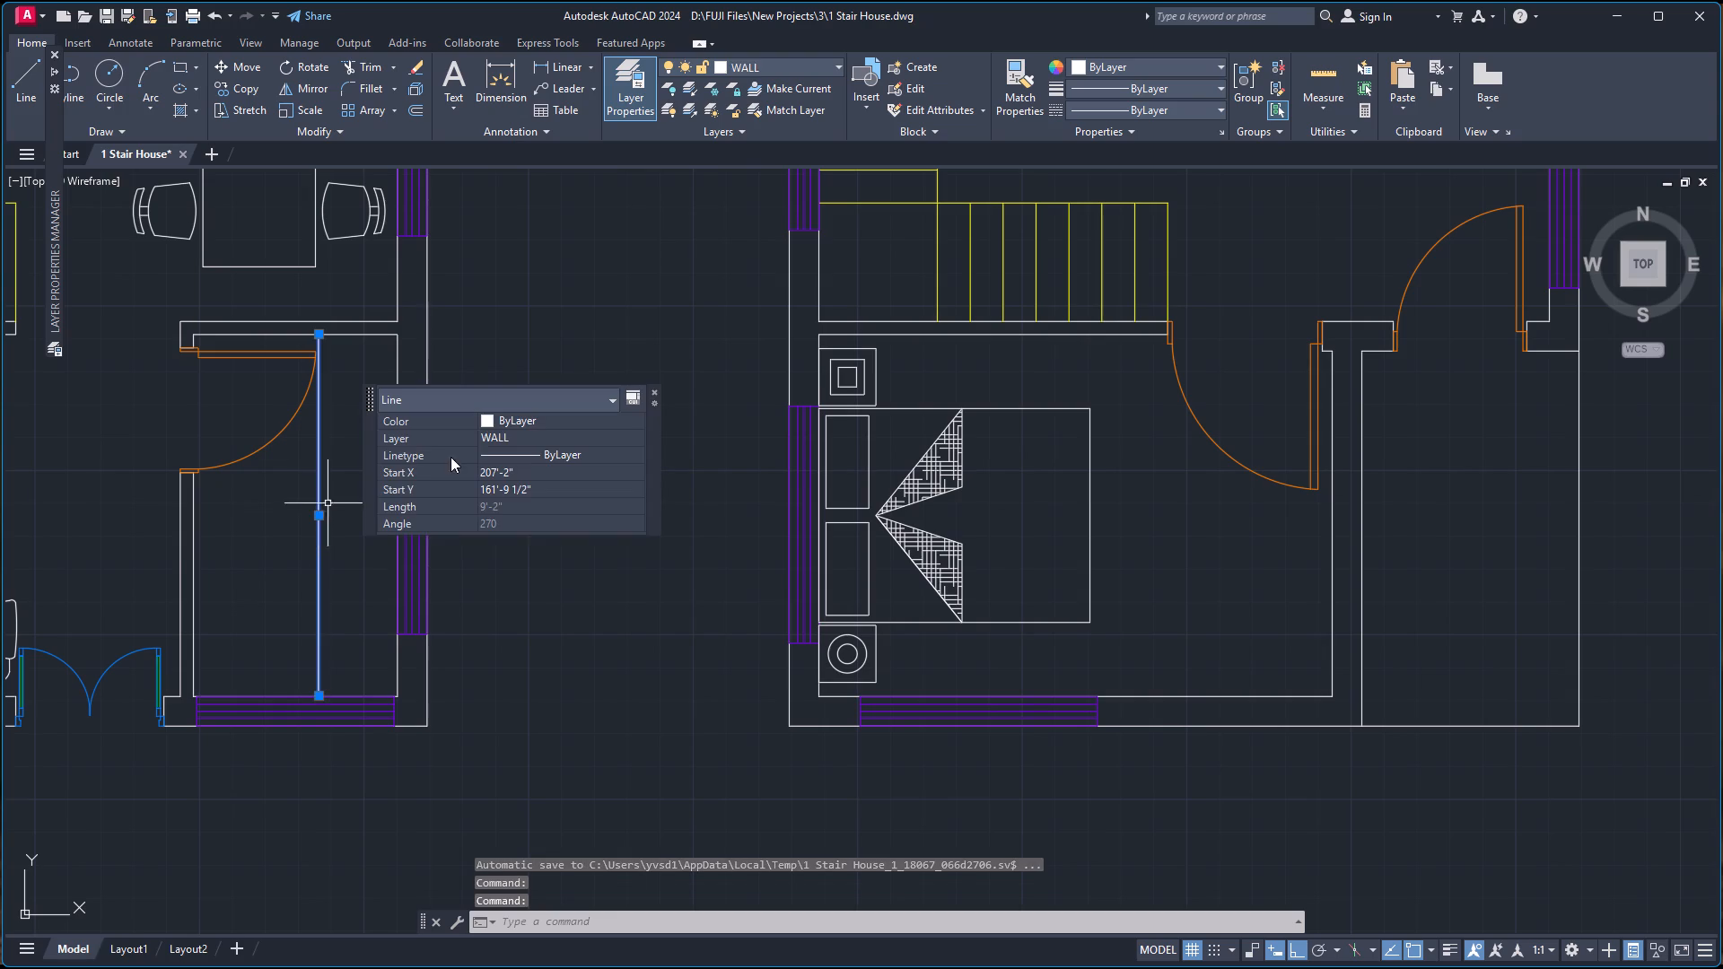
double_click(528, 442)
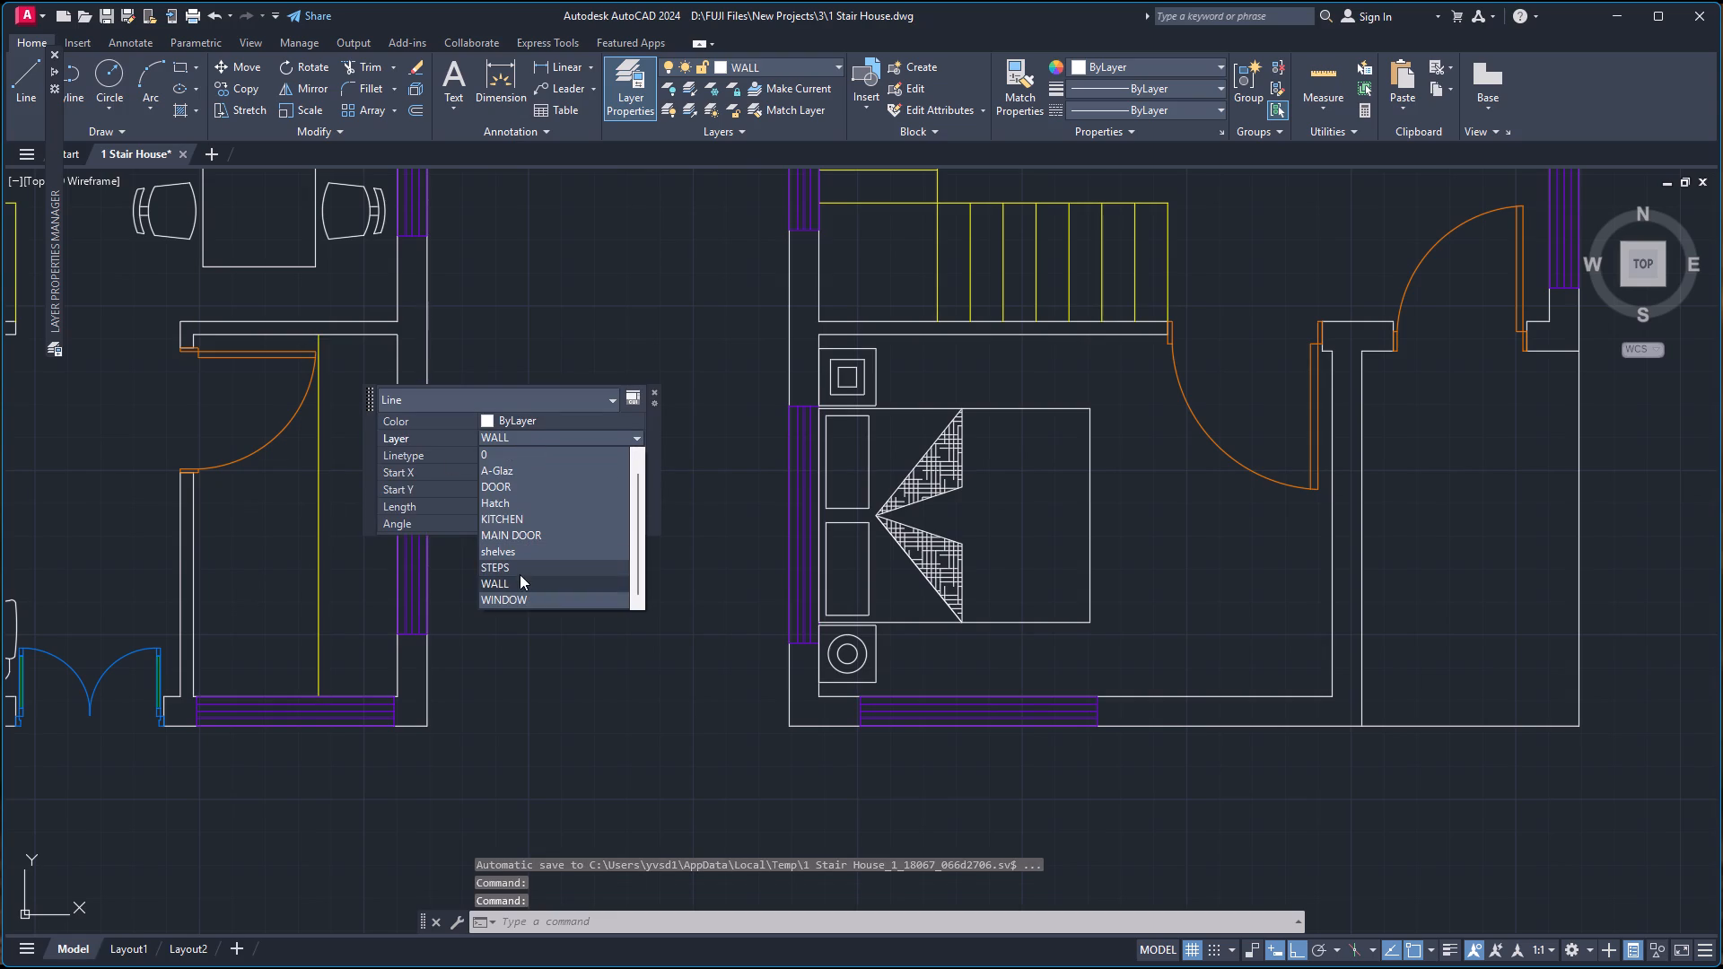
left_click(516, 521)
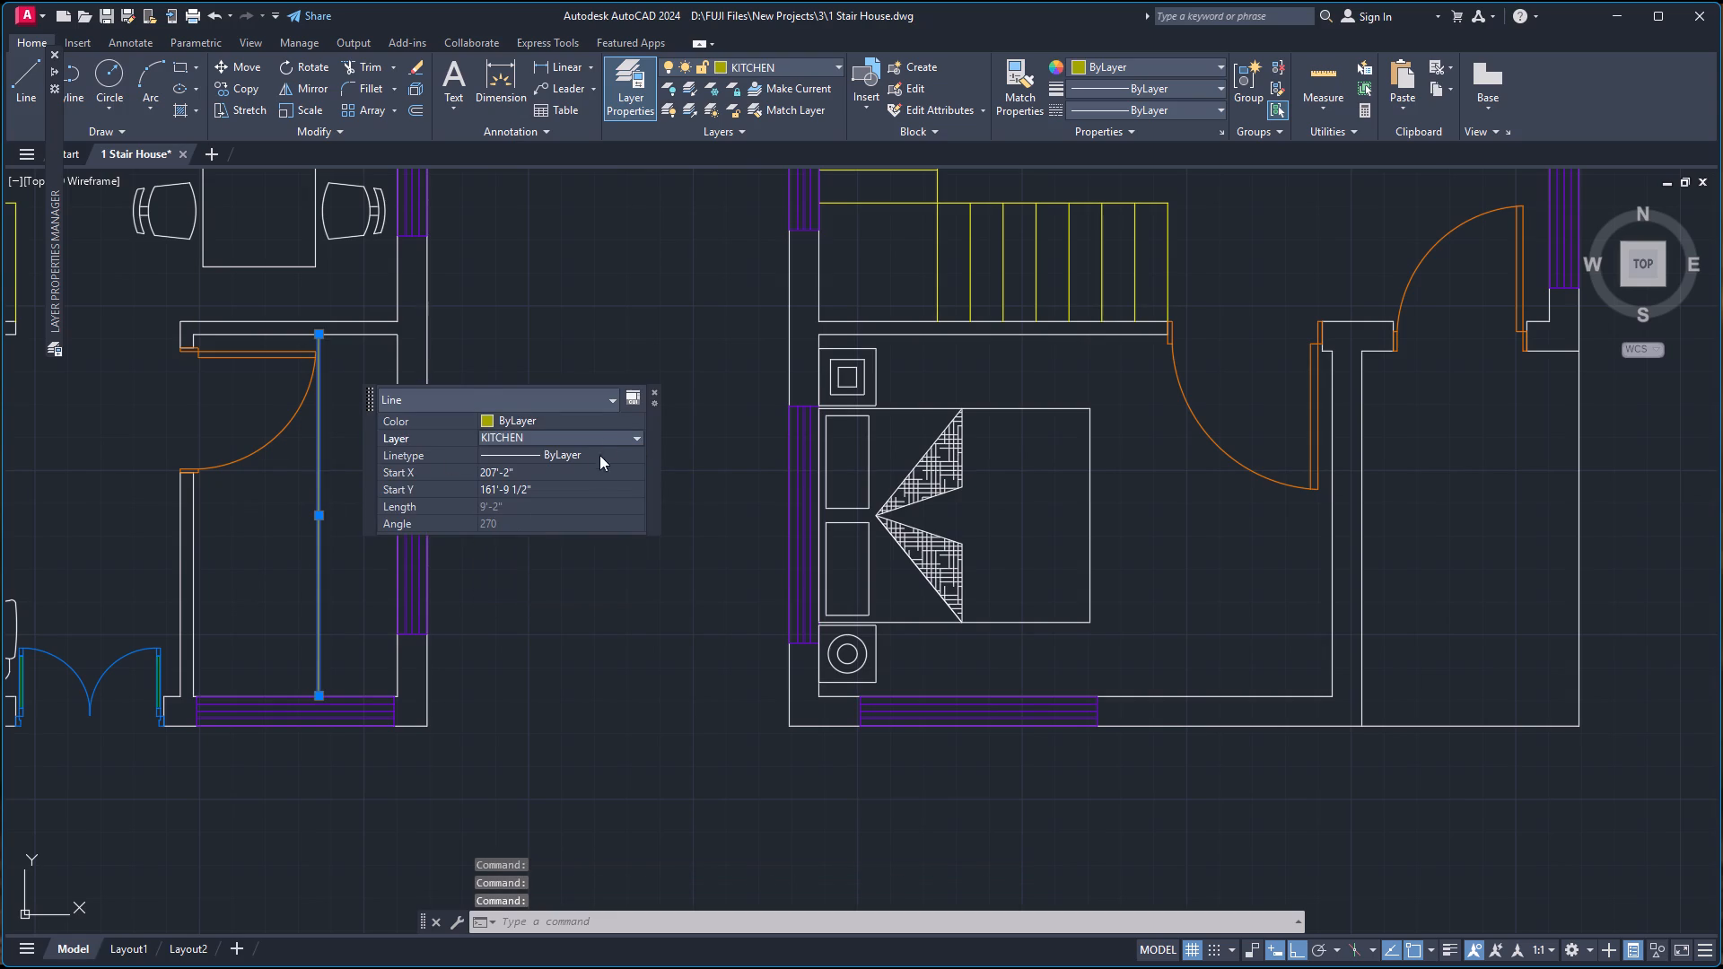
left_click(654, 394)
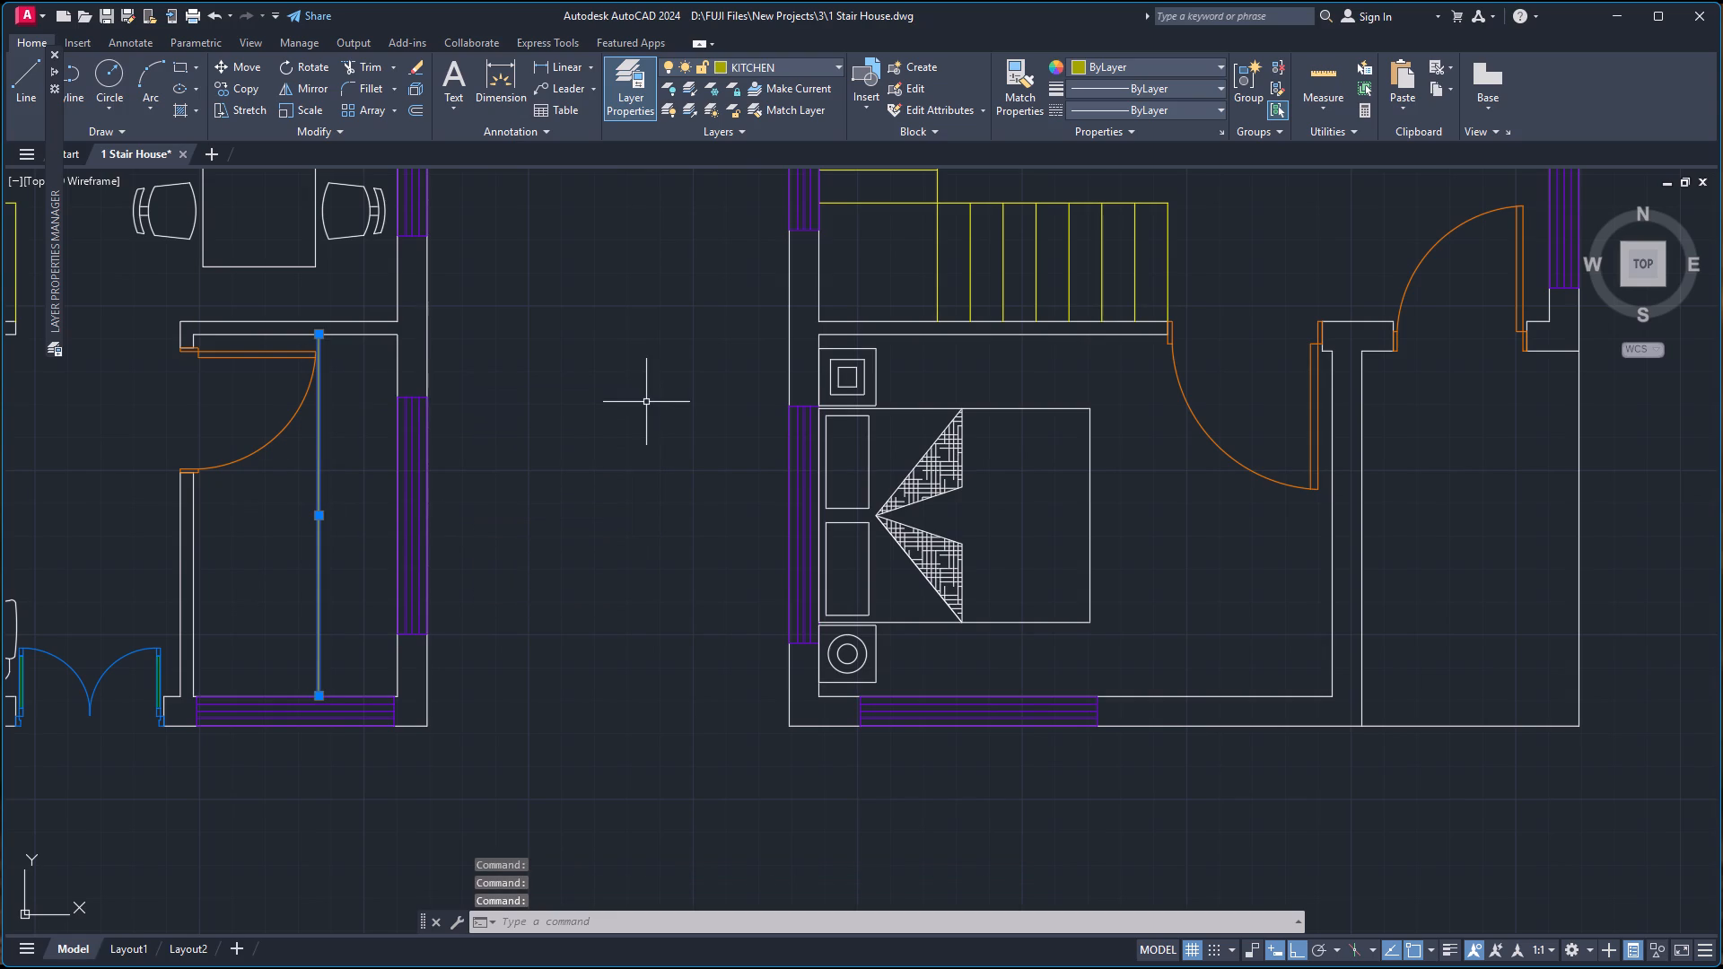
key("Escape")
Enlarge the tiny sink block southeast of the plans freehand, scaling it about the midpoint of its south edge.
scroll(783, 877, "down", 2)
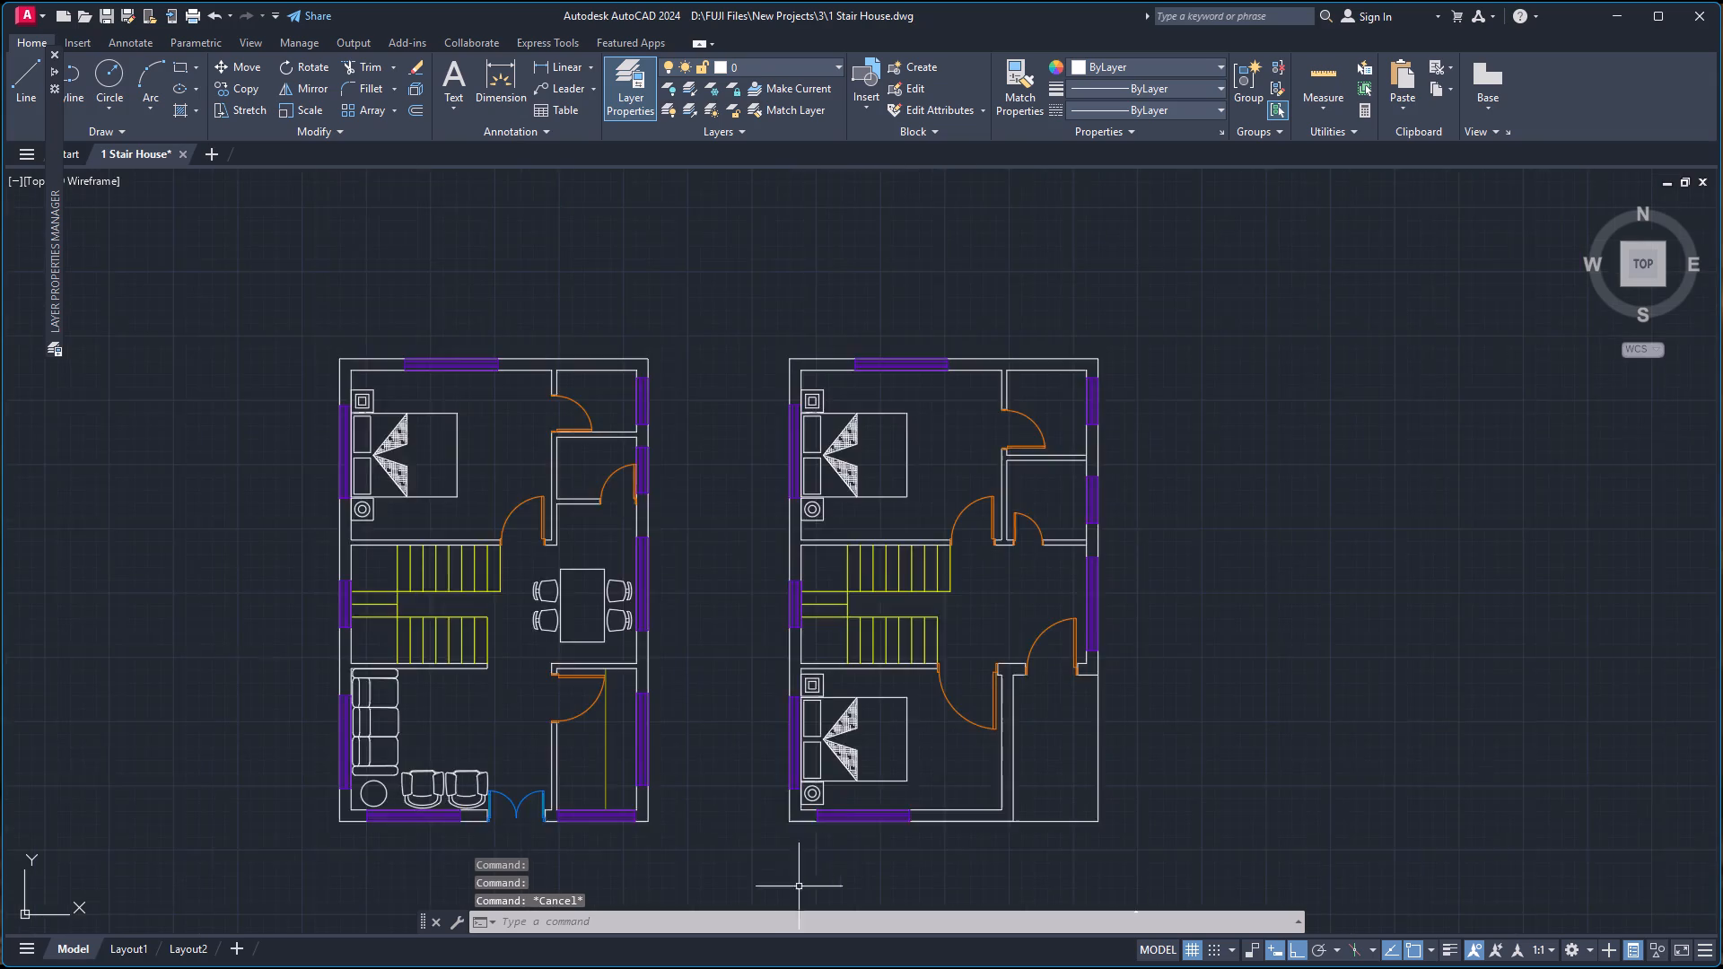
scroll(800, 886, "down", 2)
scroll(1047, 828, "up", 5)
left_click_drag(768, 675, 789, 680)
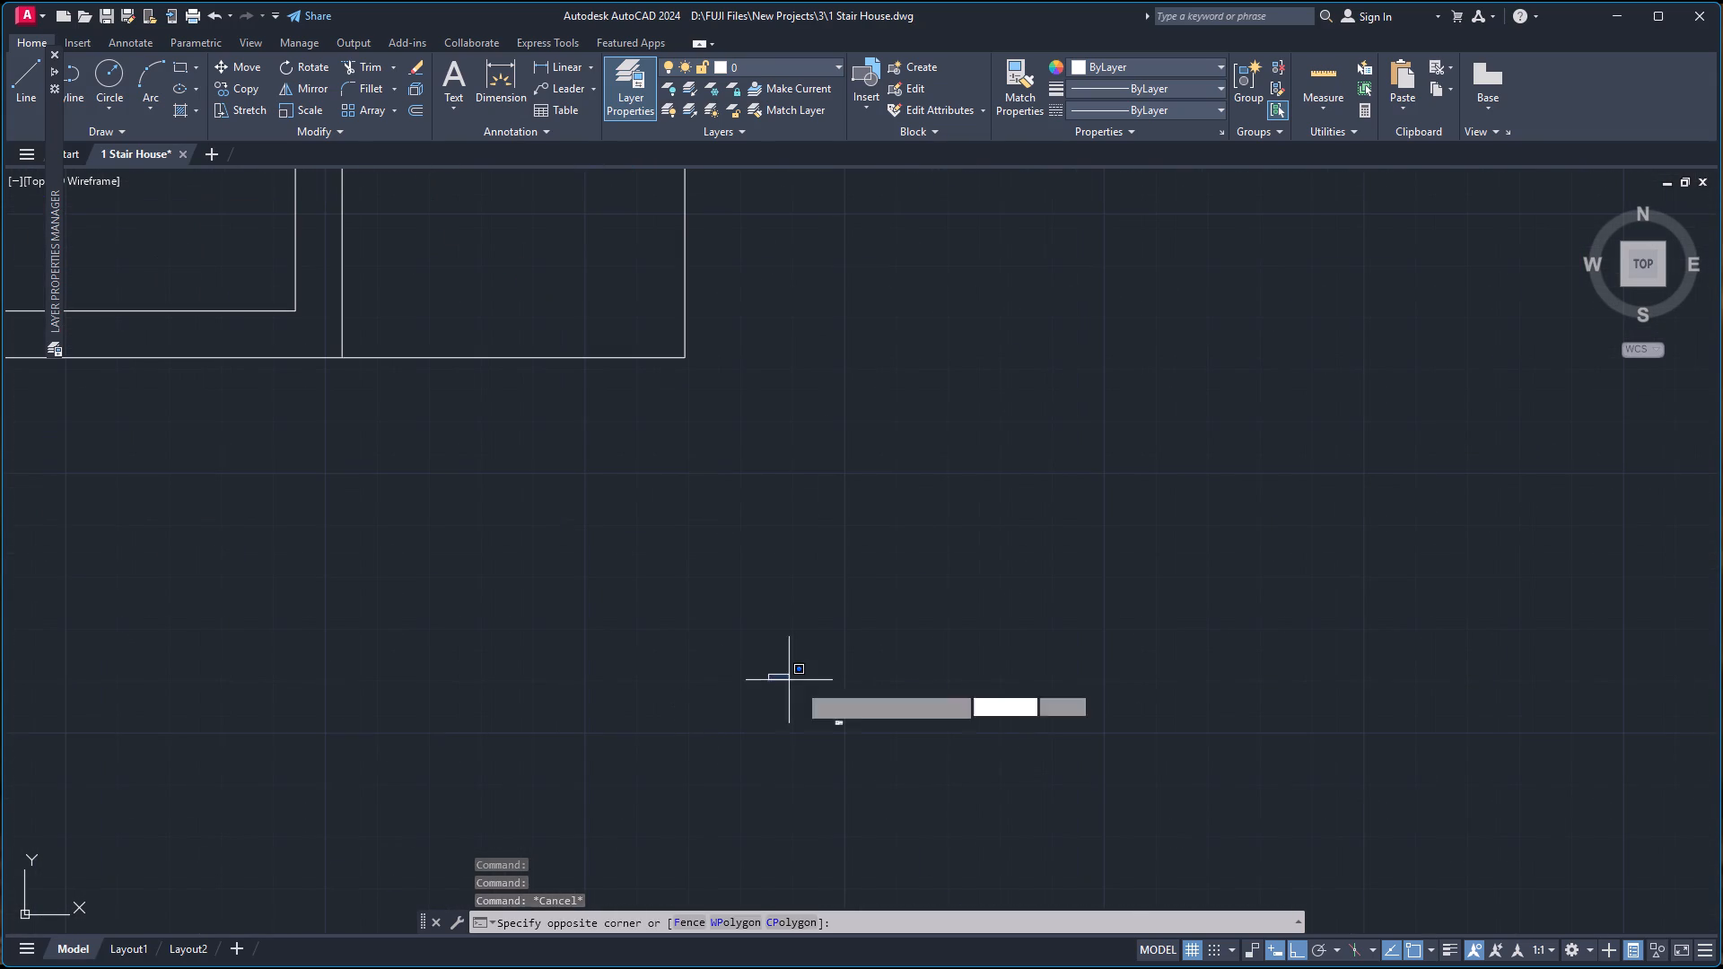
left_click(872, 759)
type("SC")
key("Return")
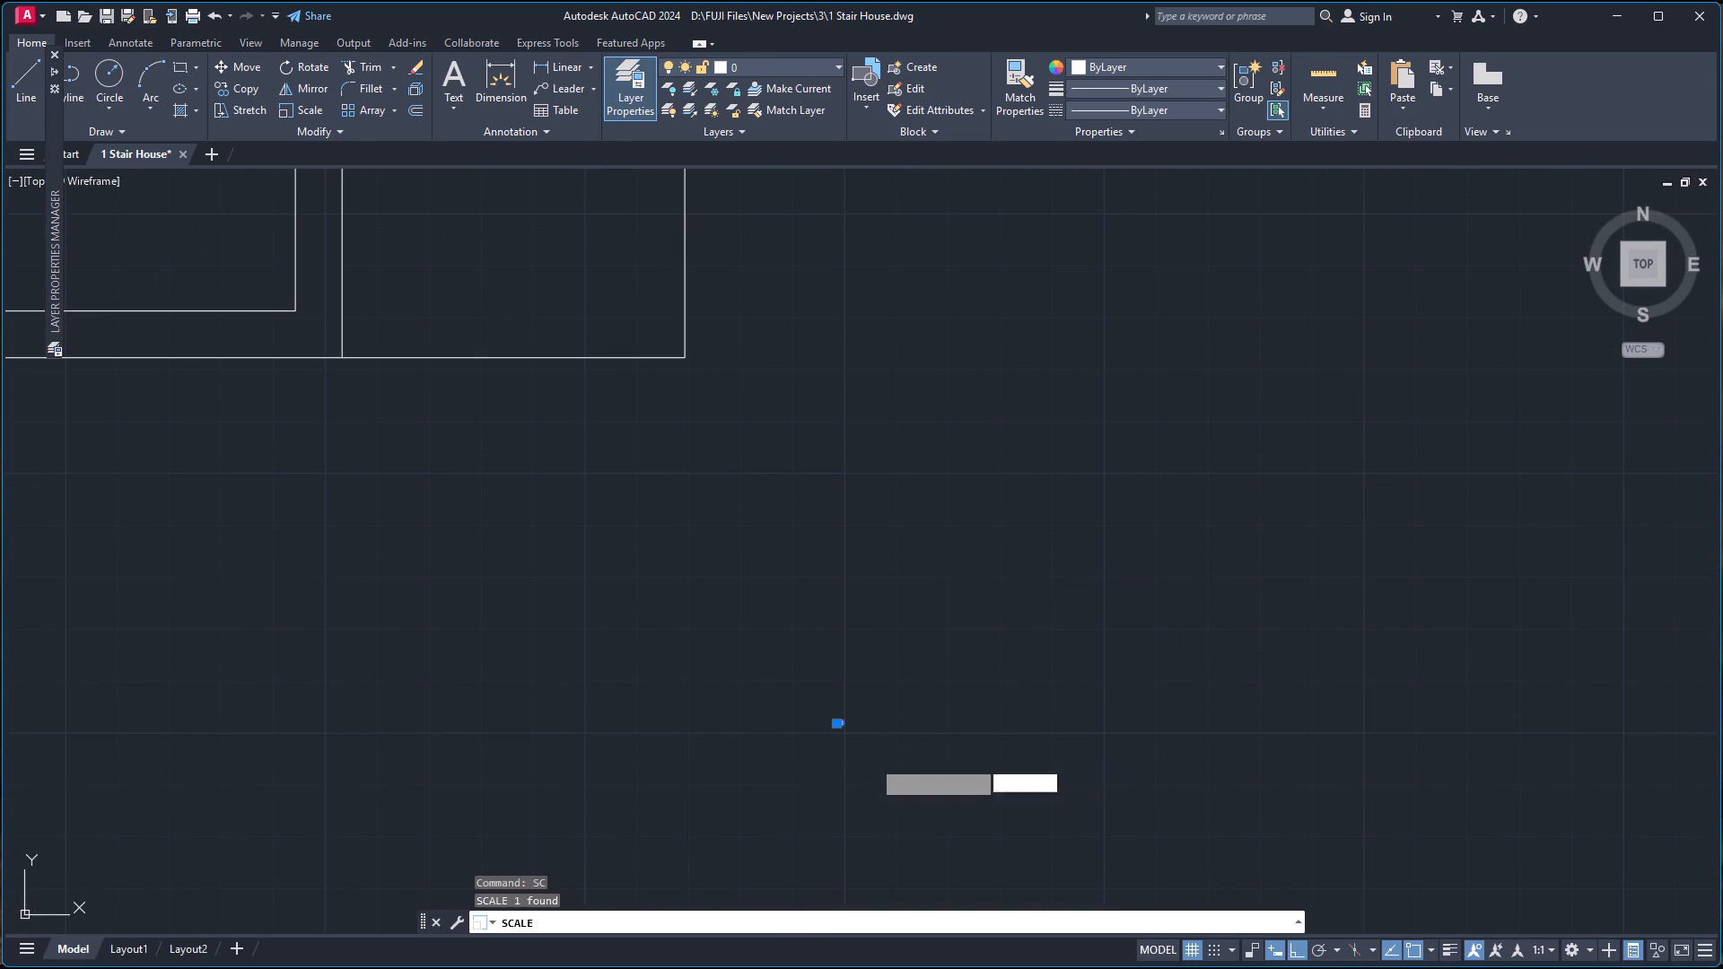
scroll(822, 755, "up", 1)
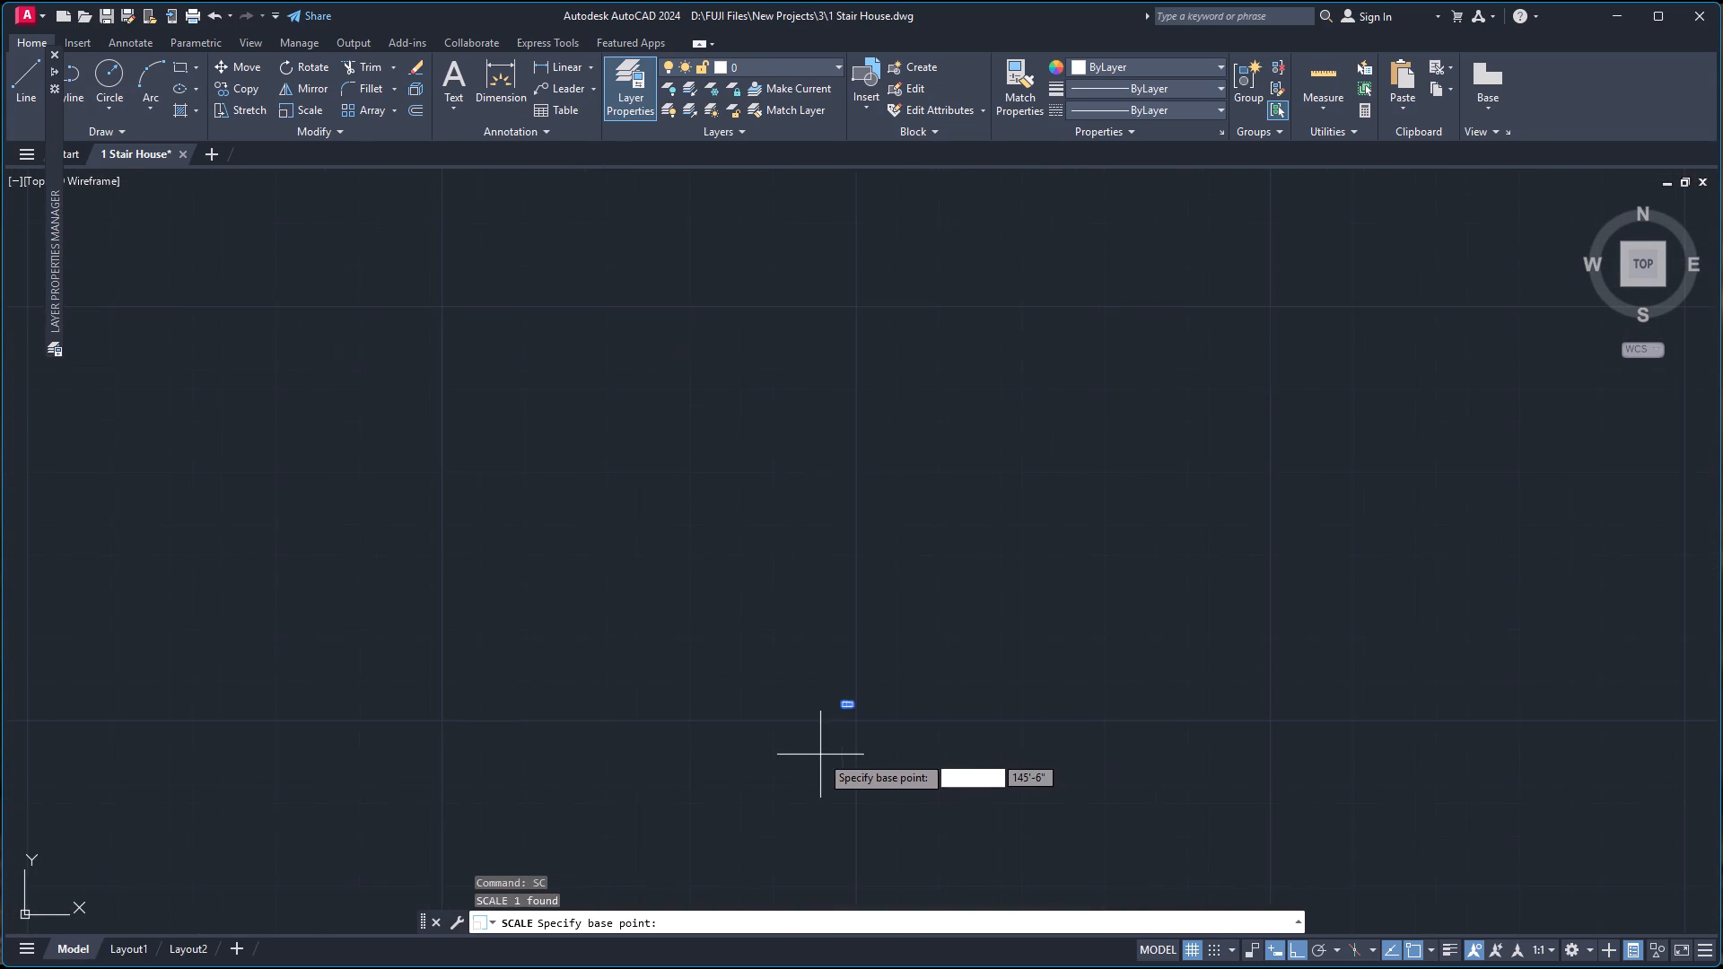
scroll(844, 732, "up", 6)
scroll(842, 594, "up", 1)
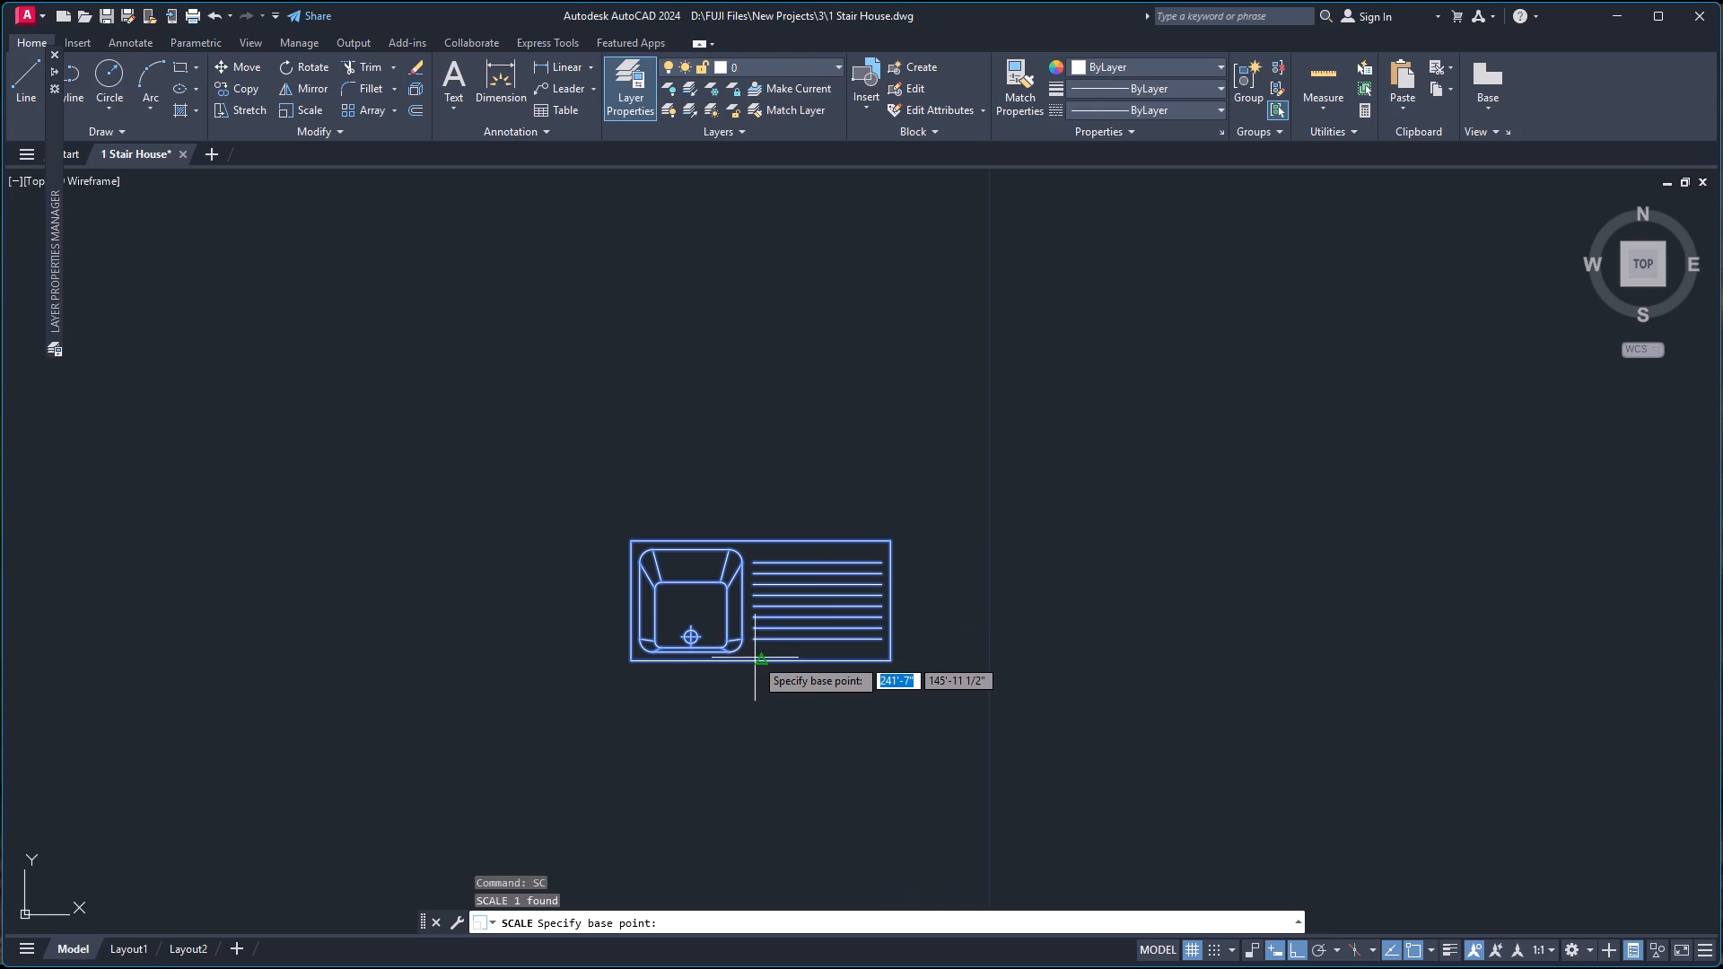
left_click(759, 659)
scroll(906, 600, "down", 9)
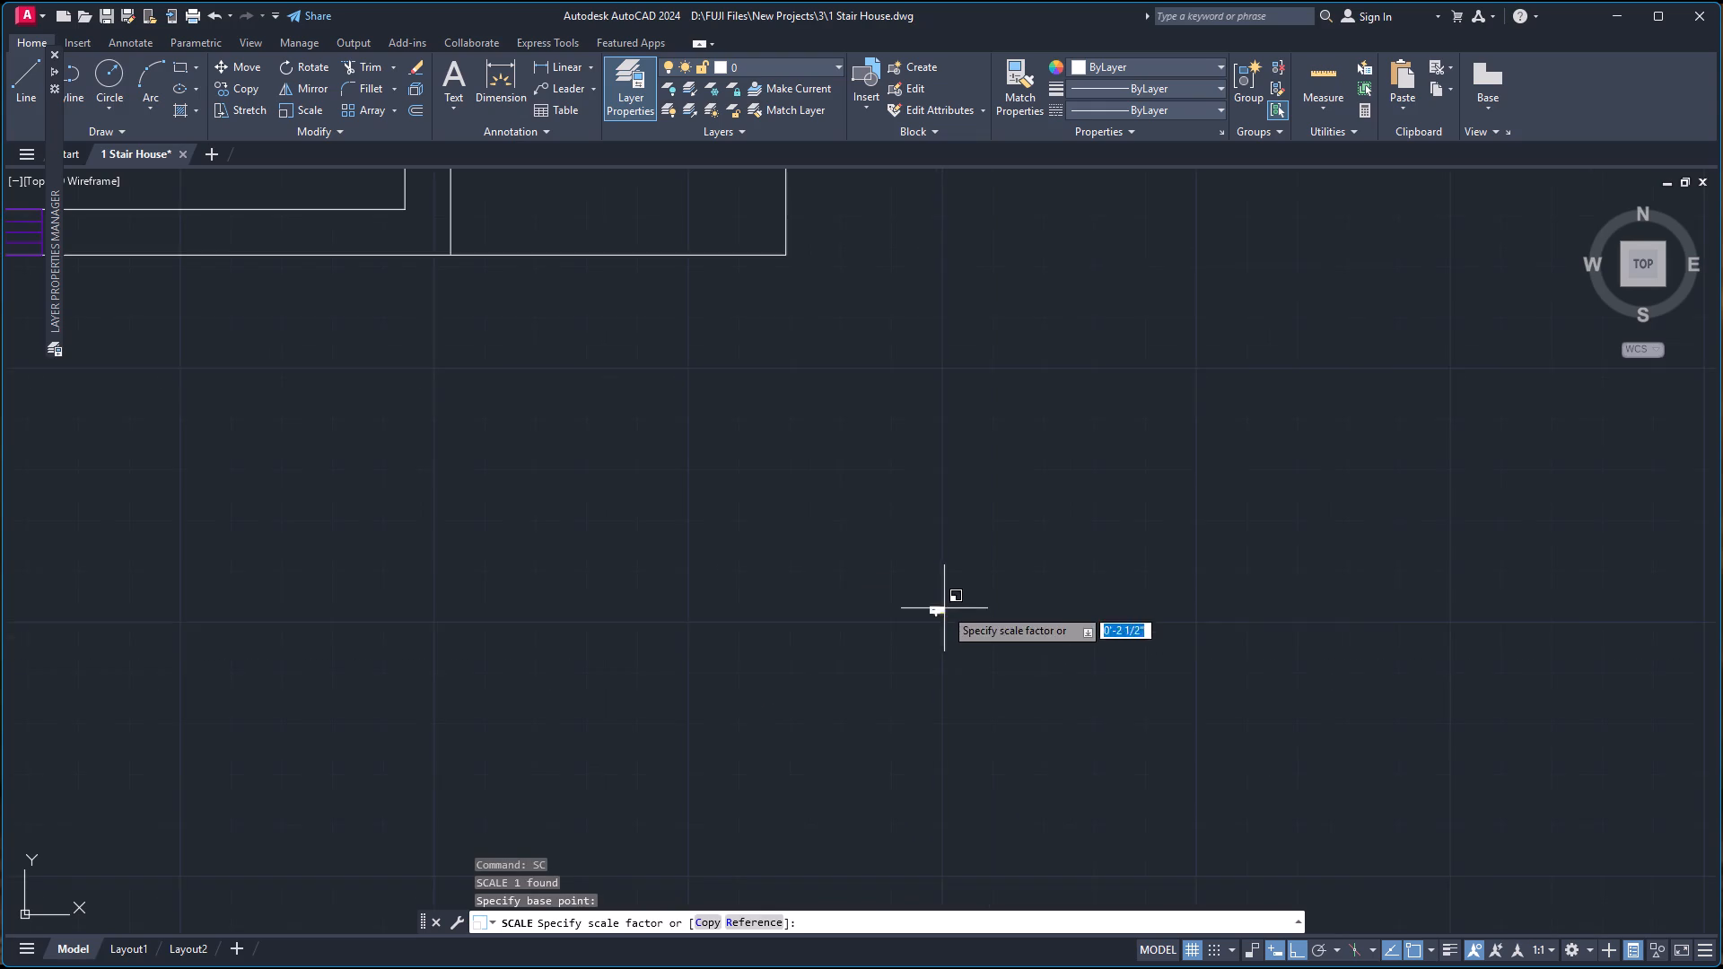
scroll(944, 607, "down", 2)
left_click(972, 591)
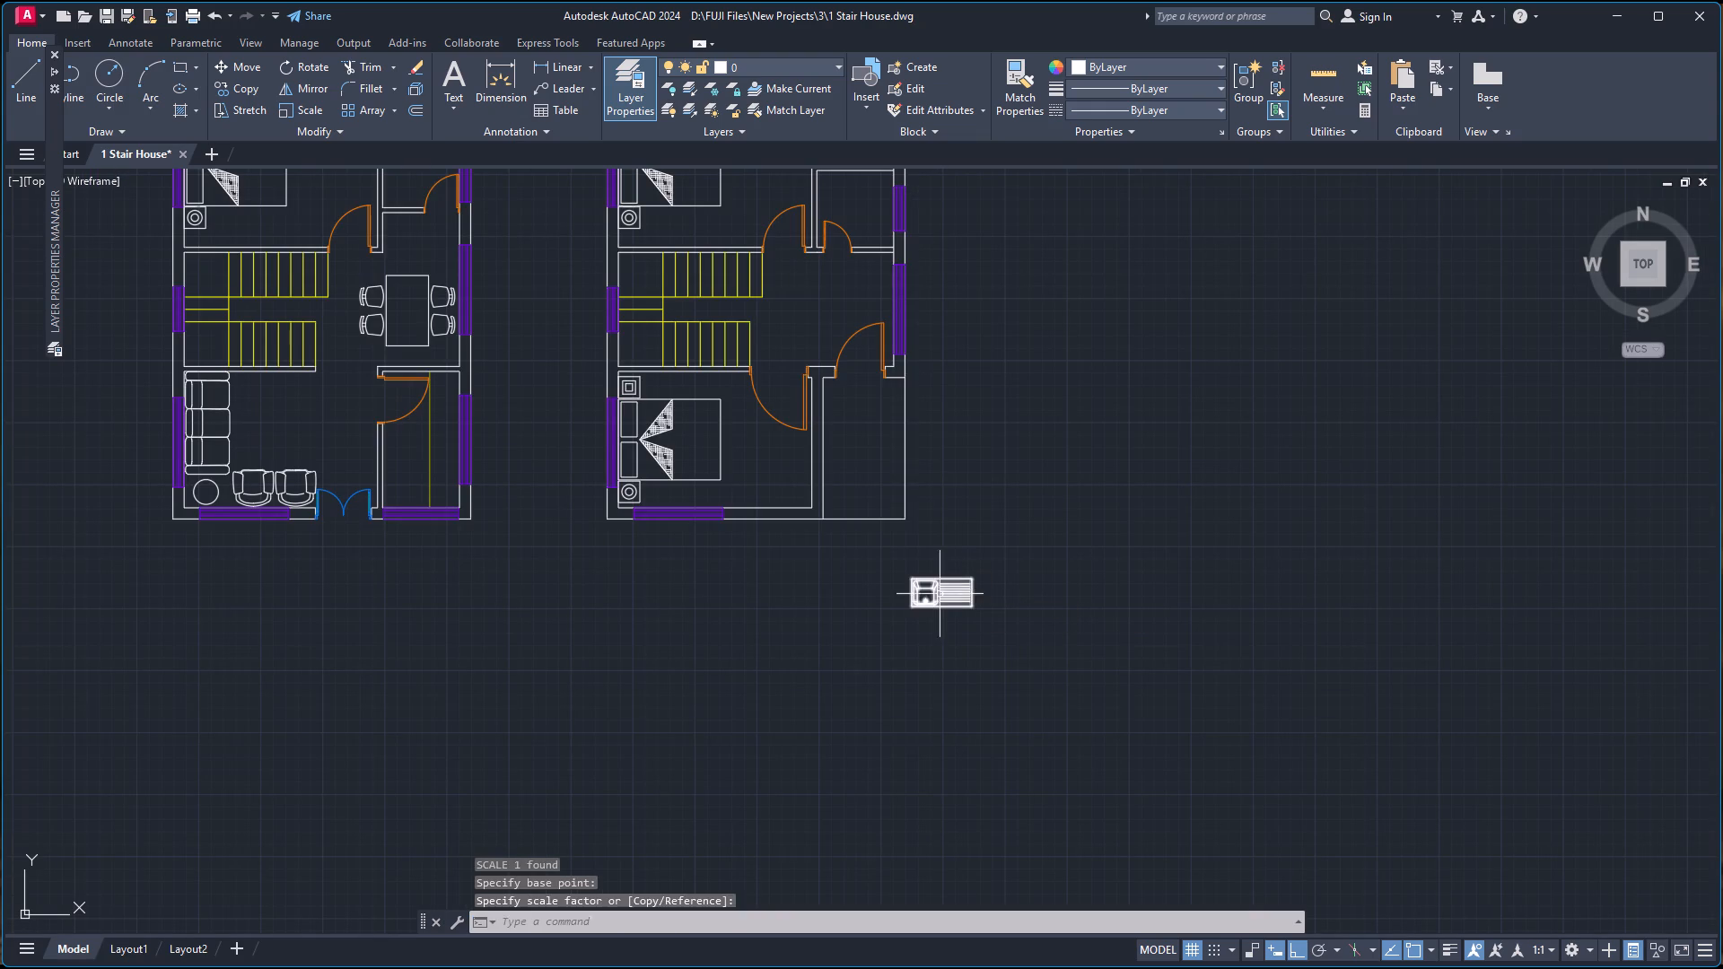
Rotate the enlarged sink 90 degrees counterclockwise about the midpoint of its south edge.
left_click(933, 598)
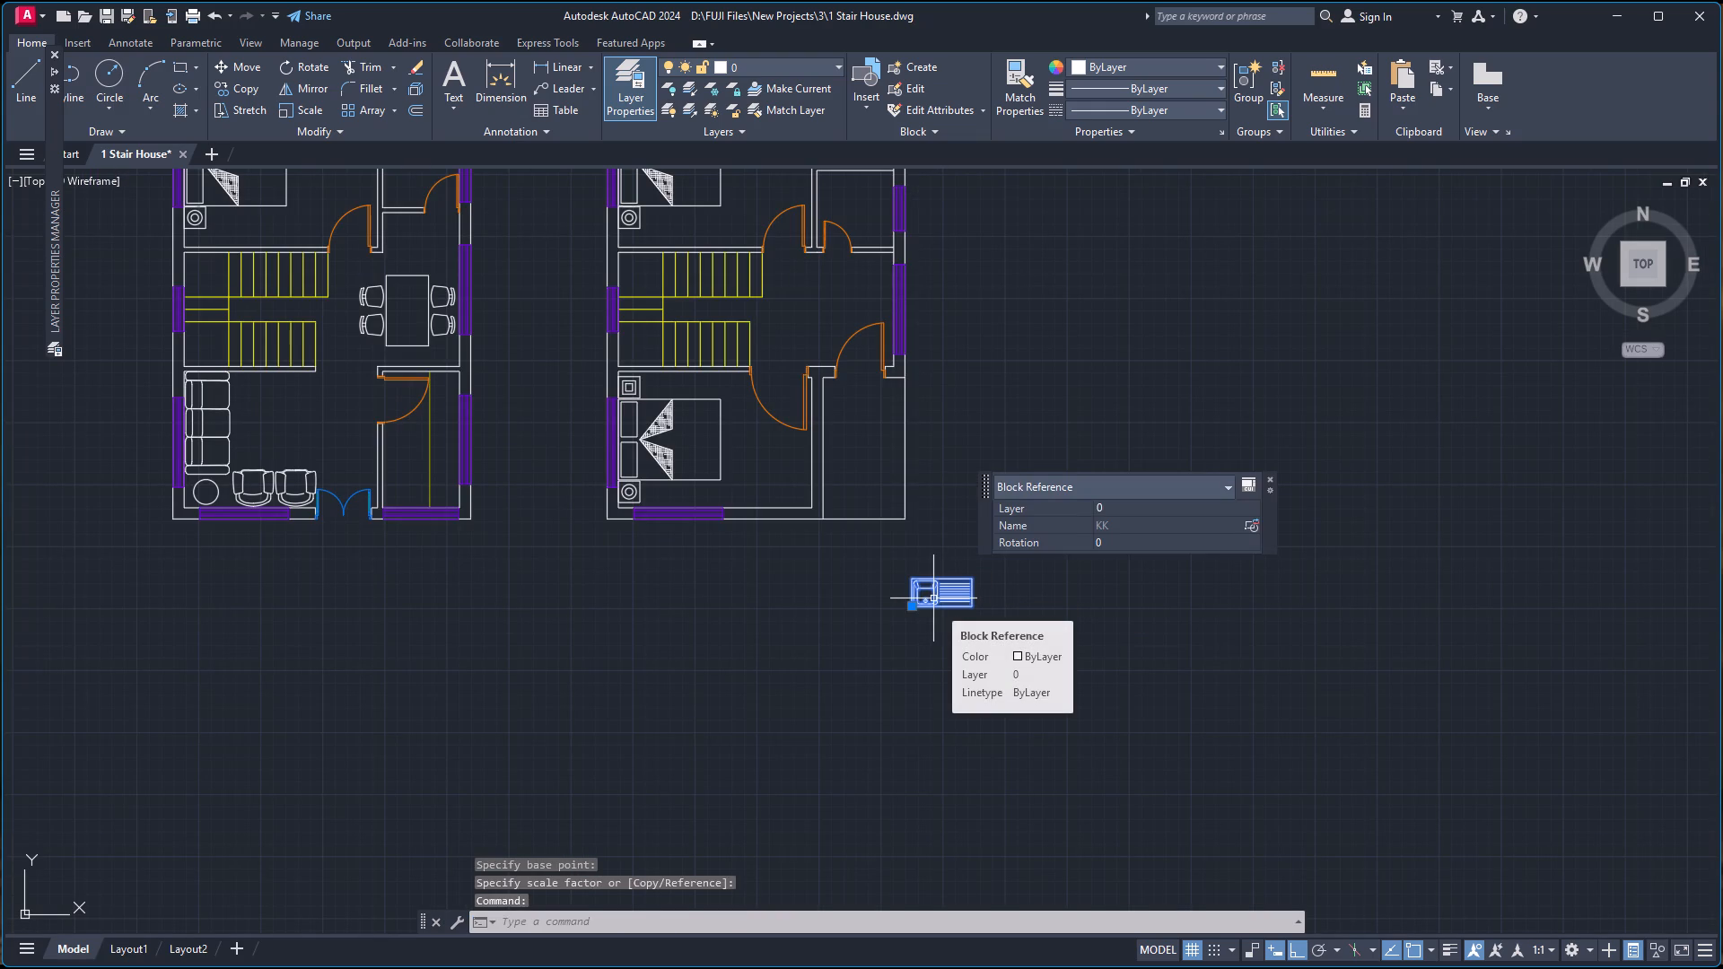
key("r")
key("o")
key("Return")
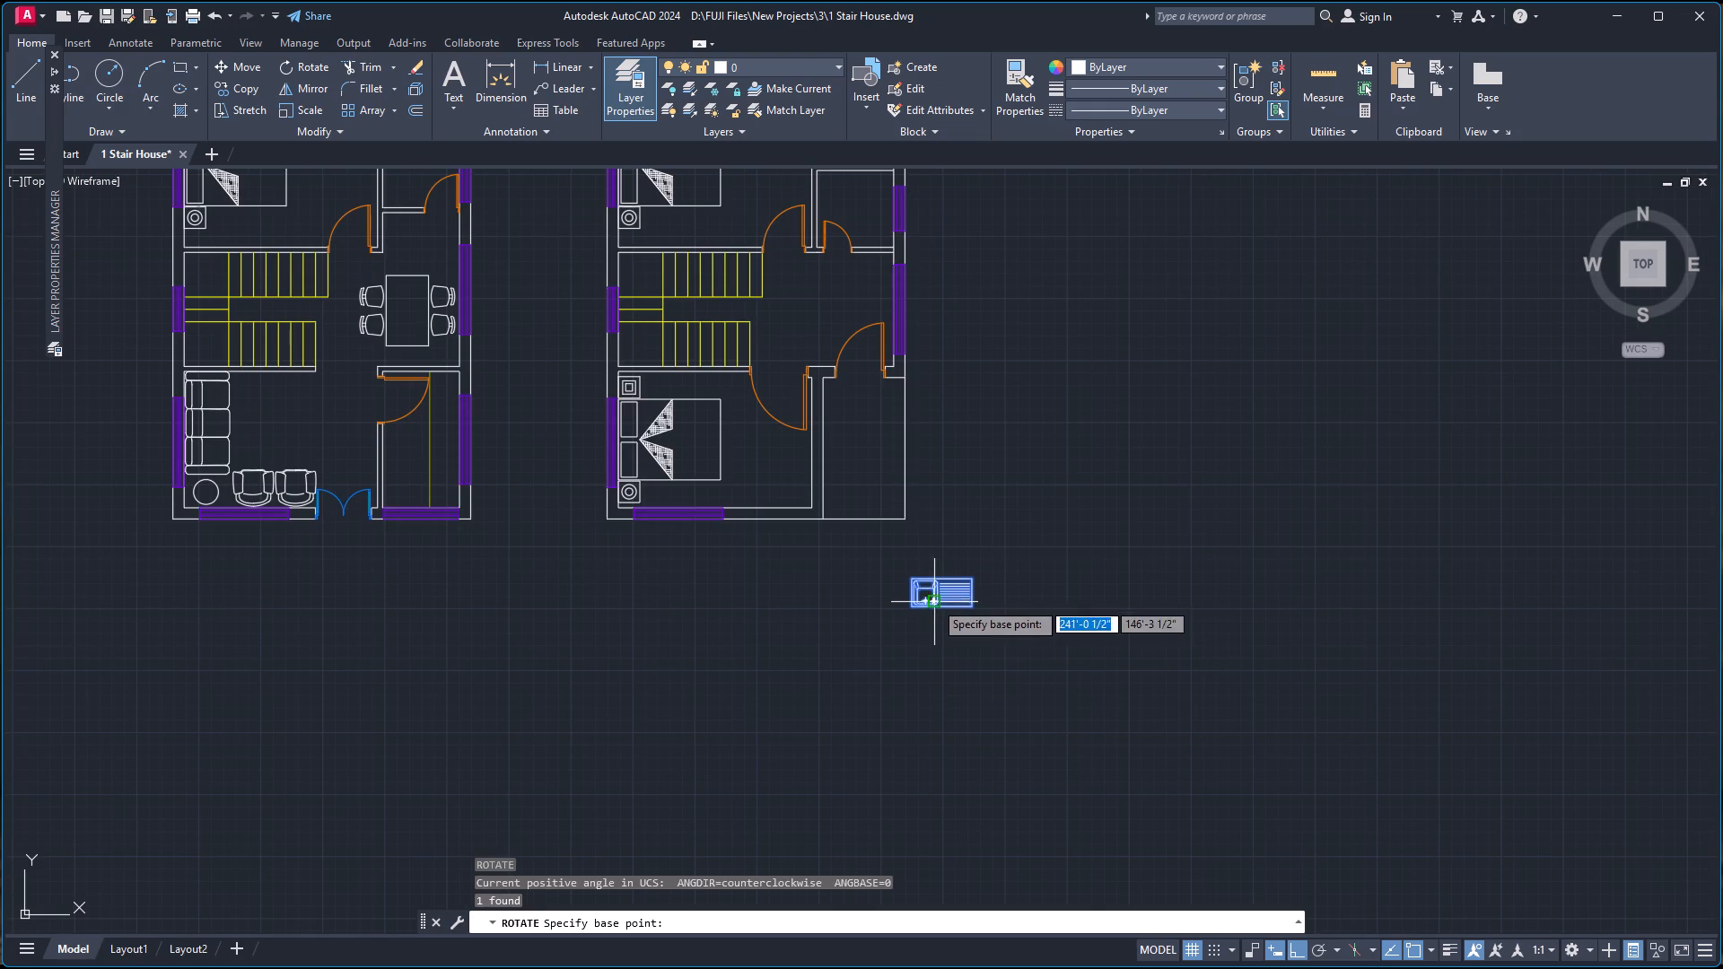
scroll(940, 609, "up", 1)
left_click(946, 604)
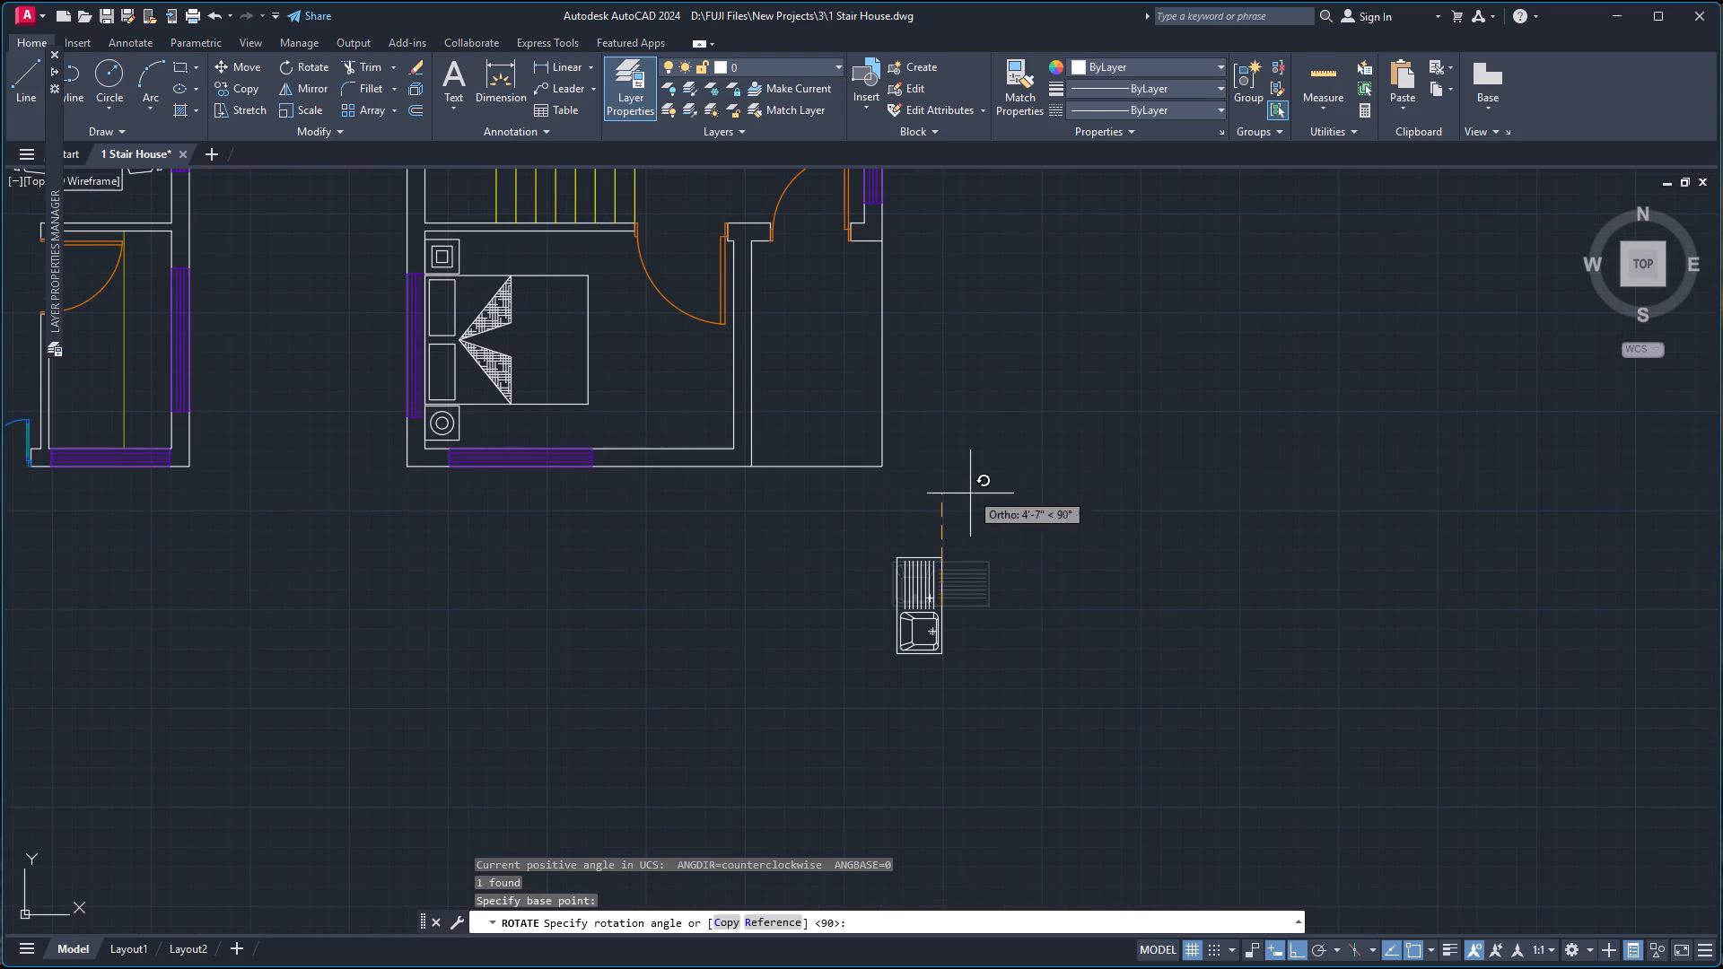
left_click(970, 485)
Copy the rotated sink by its east edge midpoint onto the west plan's kitchen counter, near the north end beside the east wall, with Ortho off.
left_click_drag(870, 525, 878, 538)
left_click(946, 703)
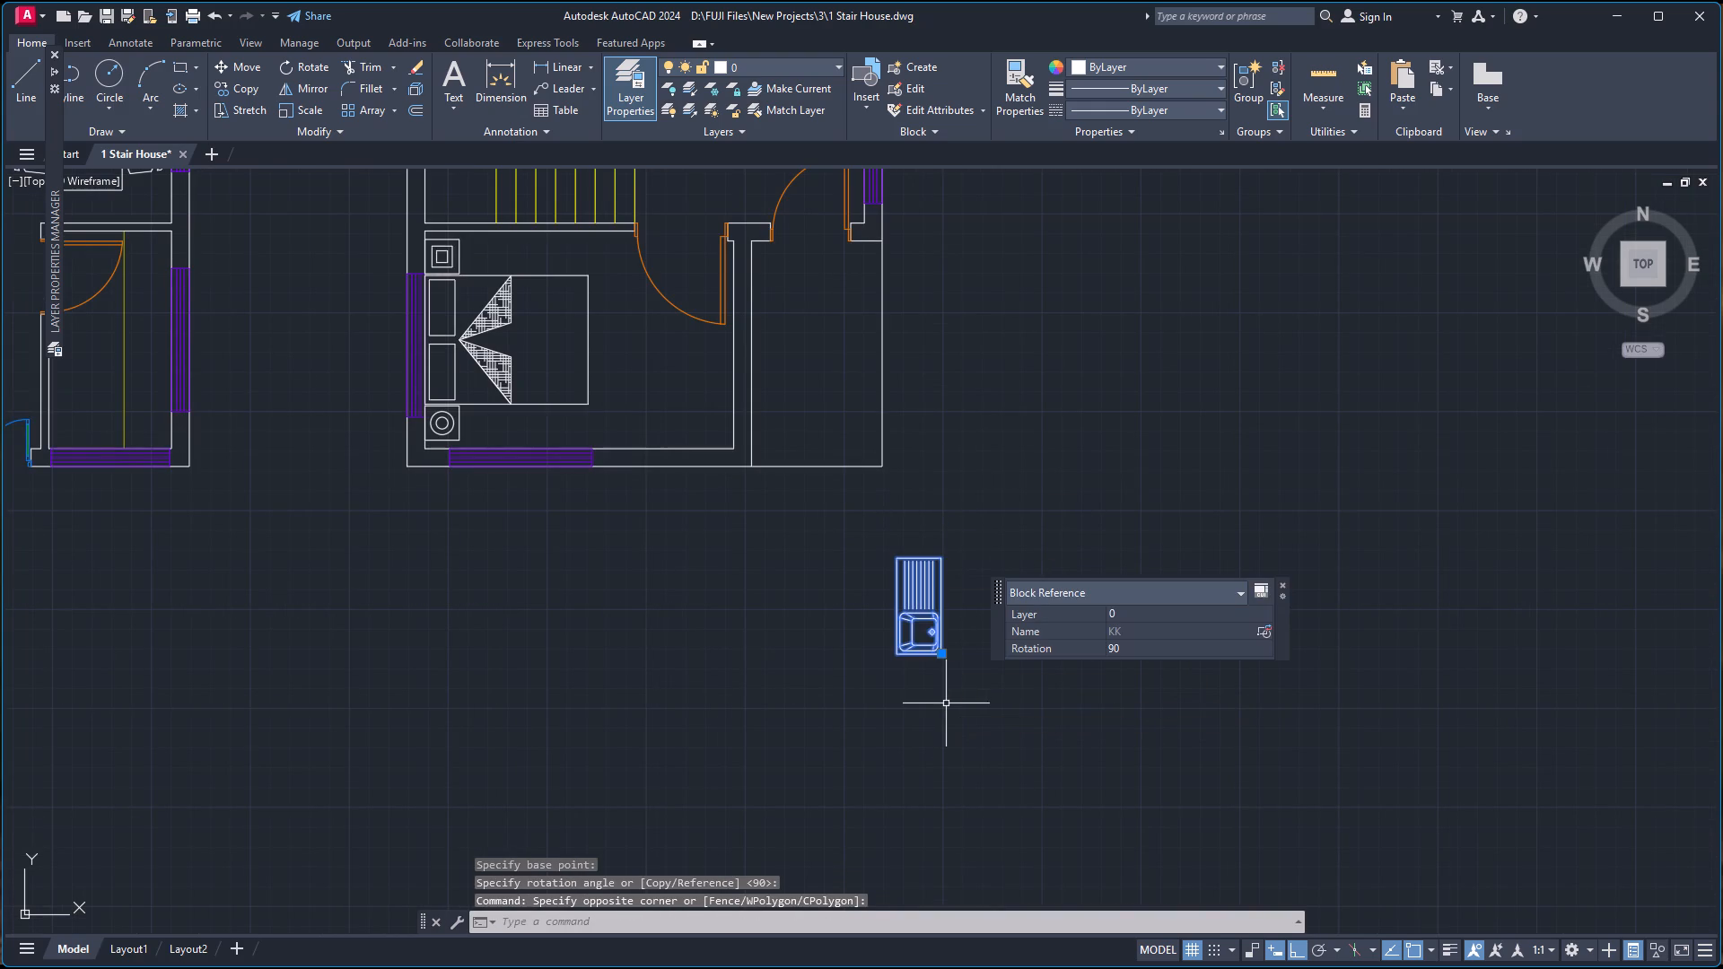
type("CO")
key("Return")
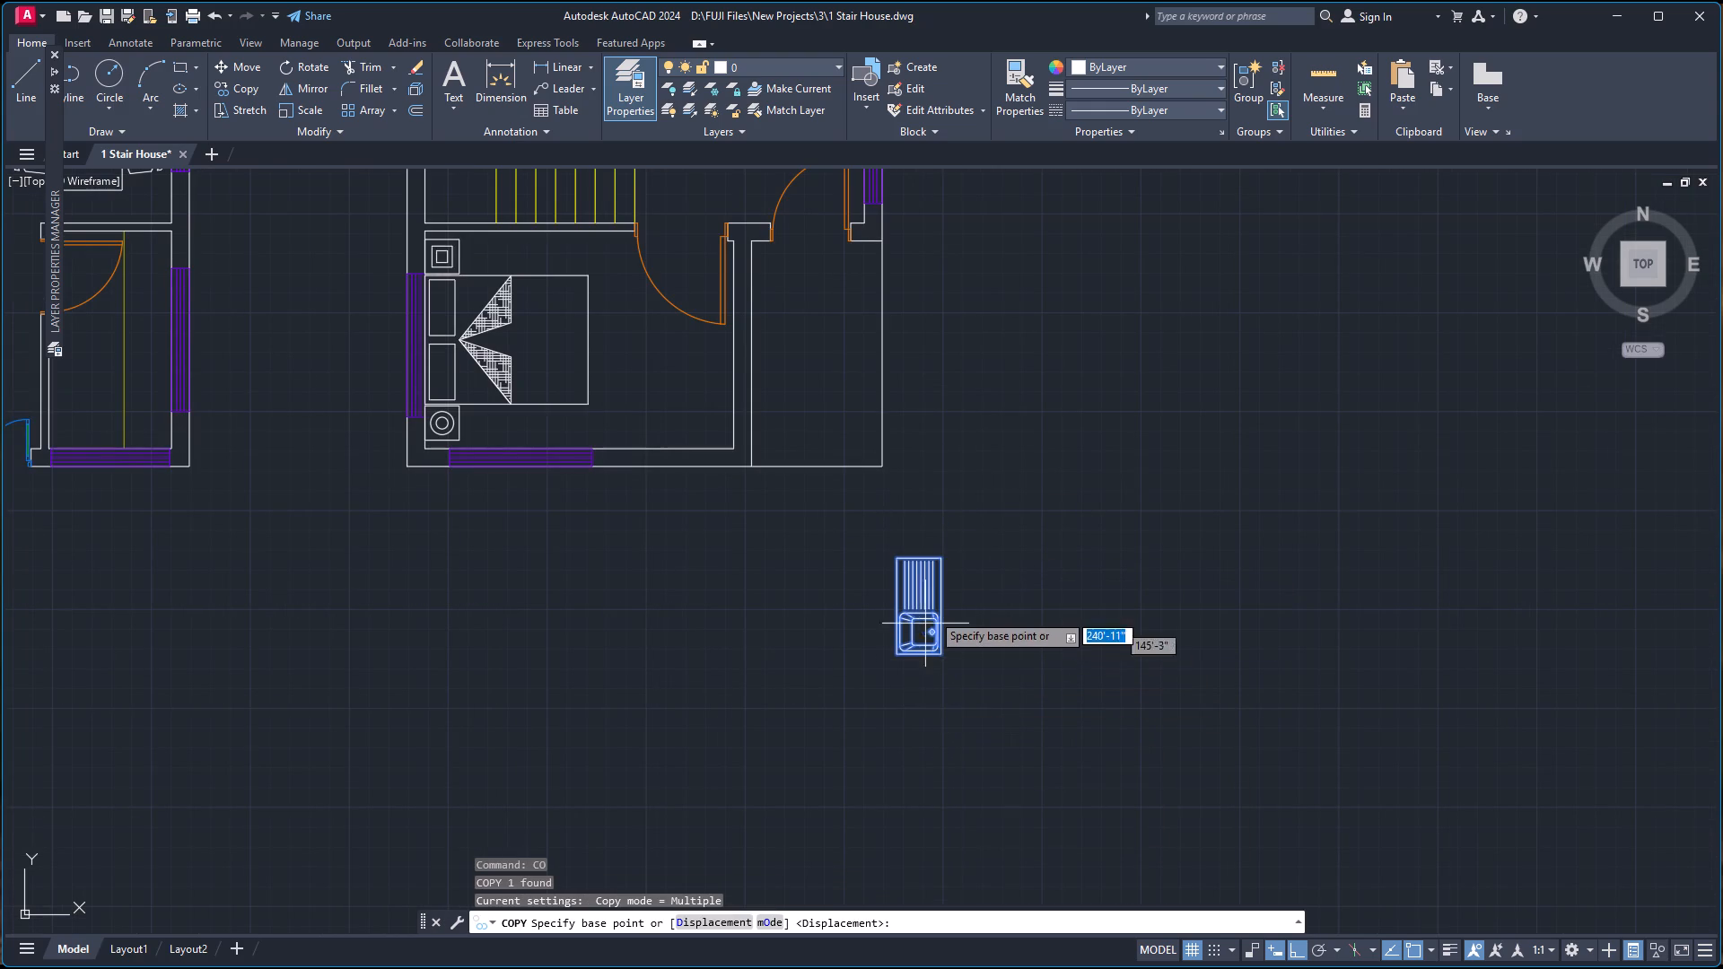
scroll(946, 602, "up", 2)
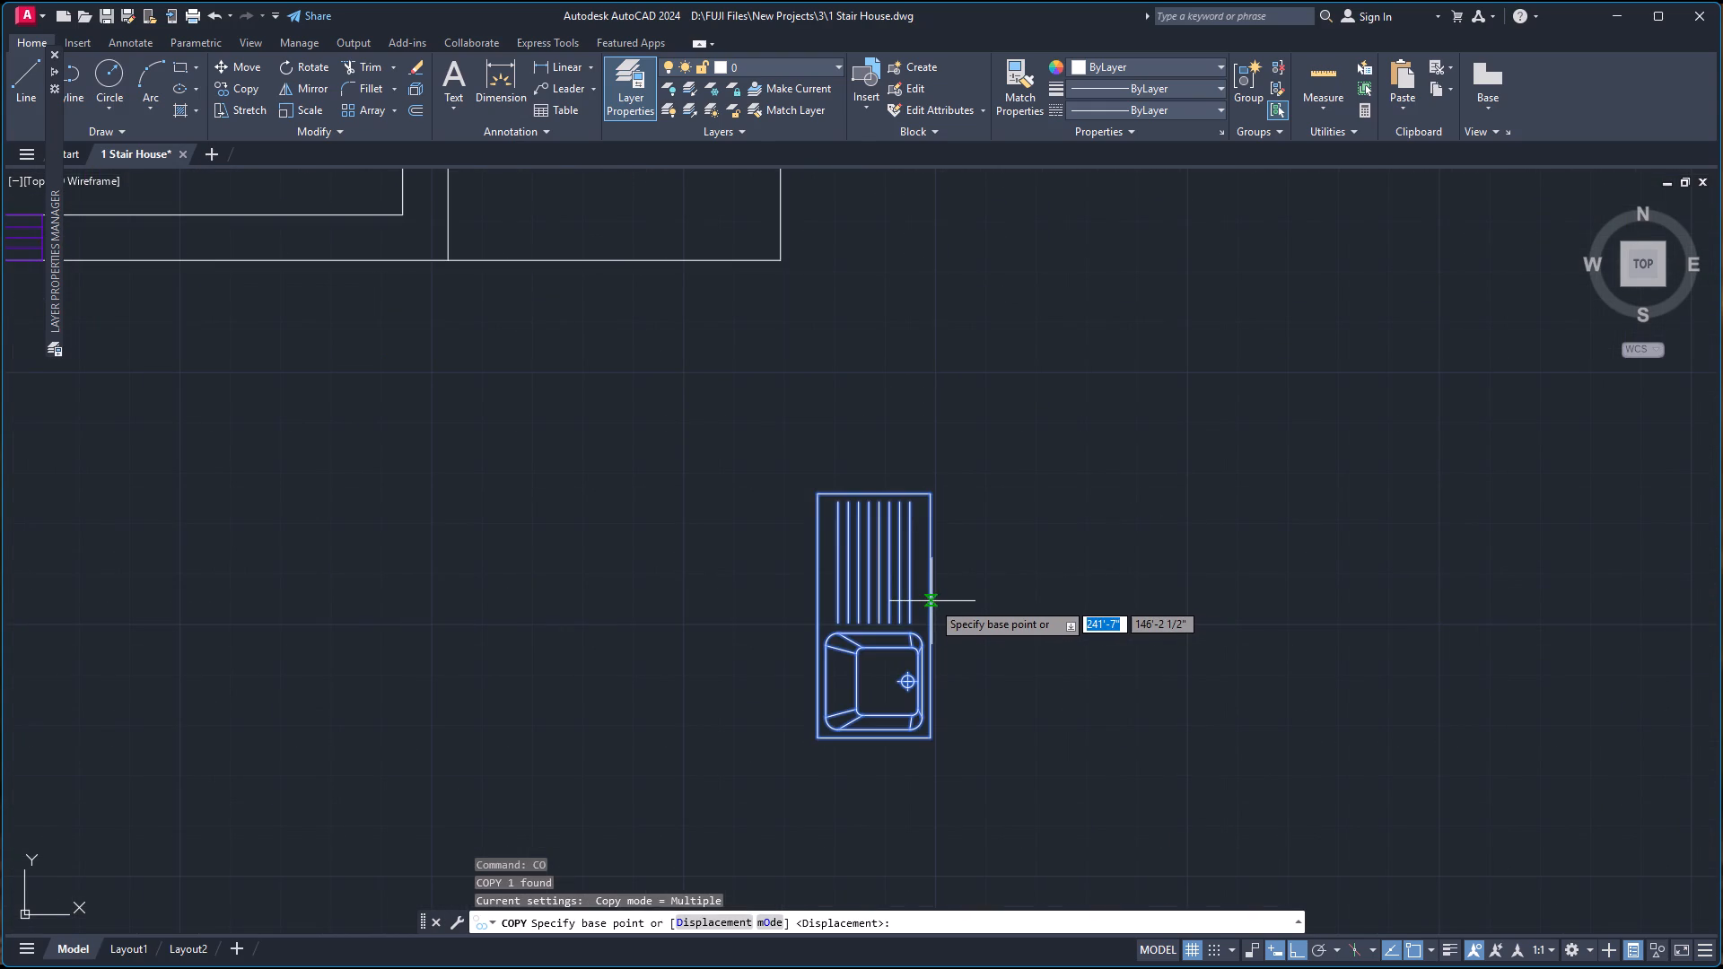
left_click(931, 613)
scroll(482, 483, "down", 3)
scroll(418, 328, "down", 1)
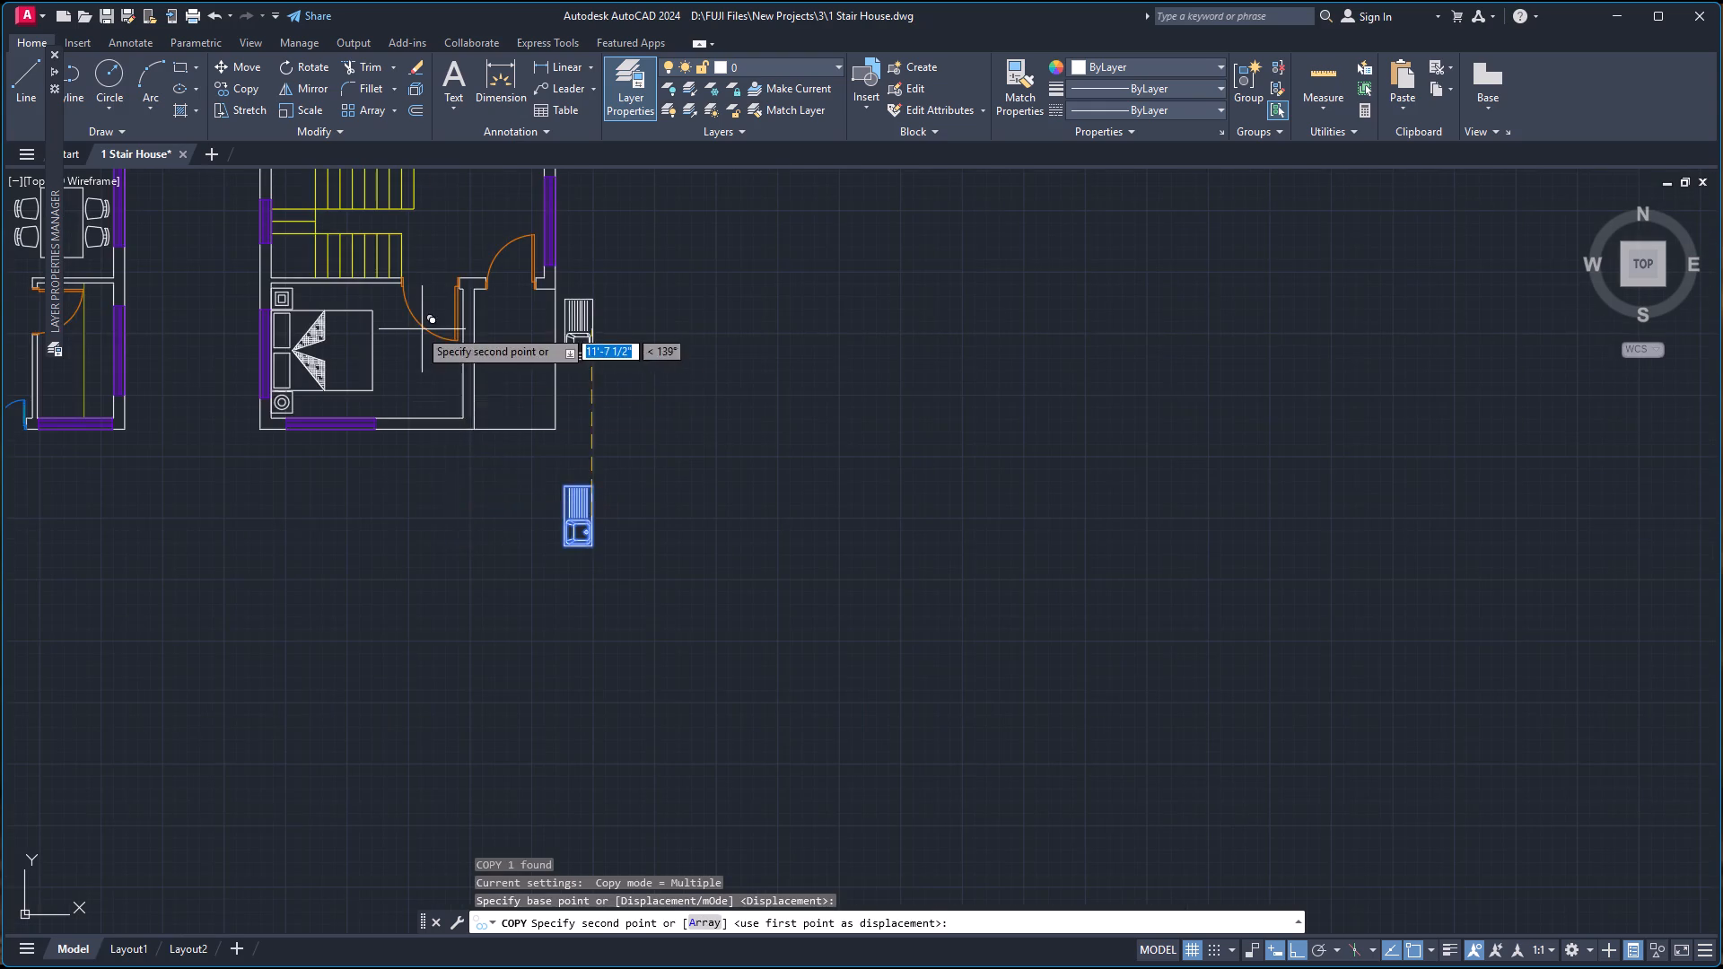
scroll(407, 326, "down", 2)
scroll(239, 293, "up", 4)
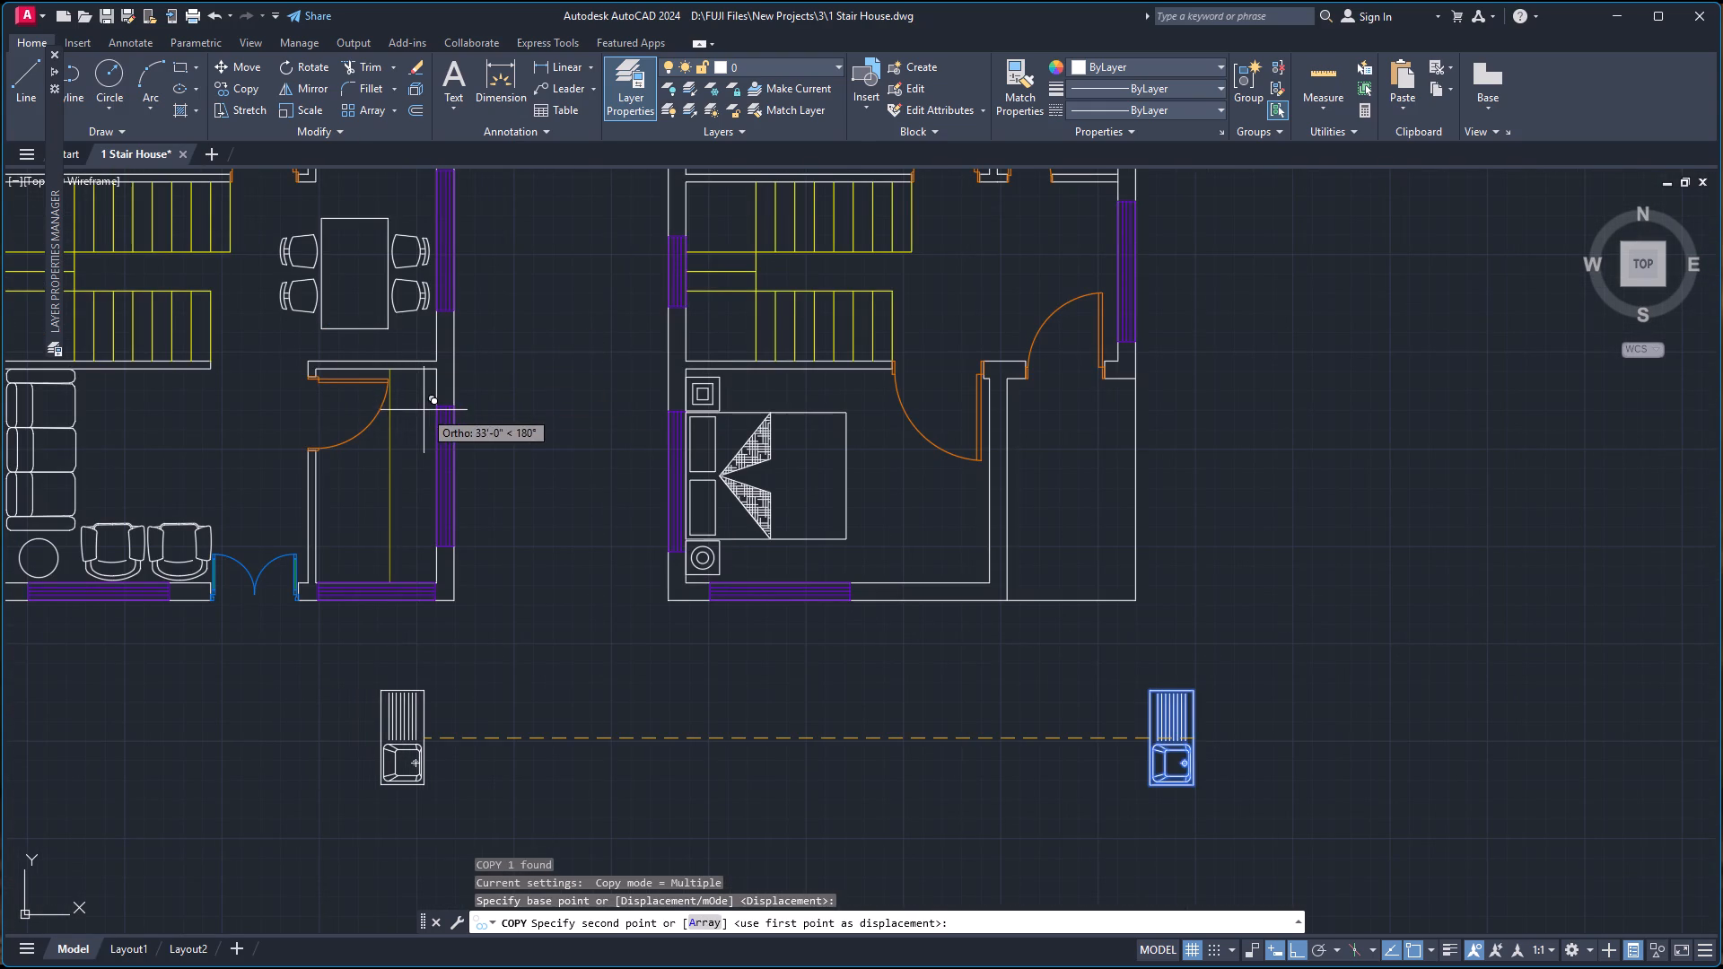
scroll(430, 430, "up", 2)
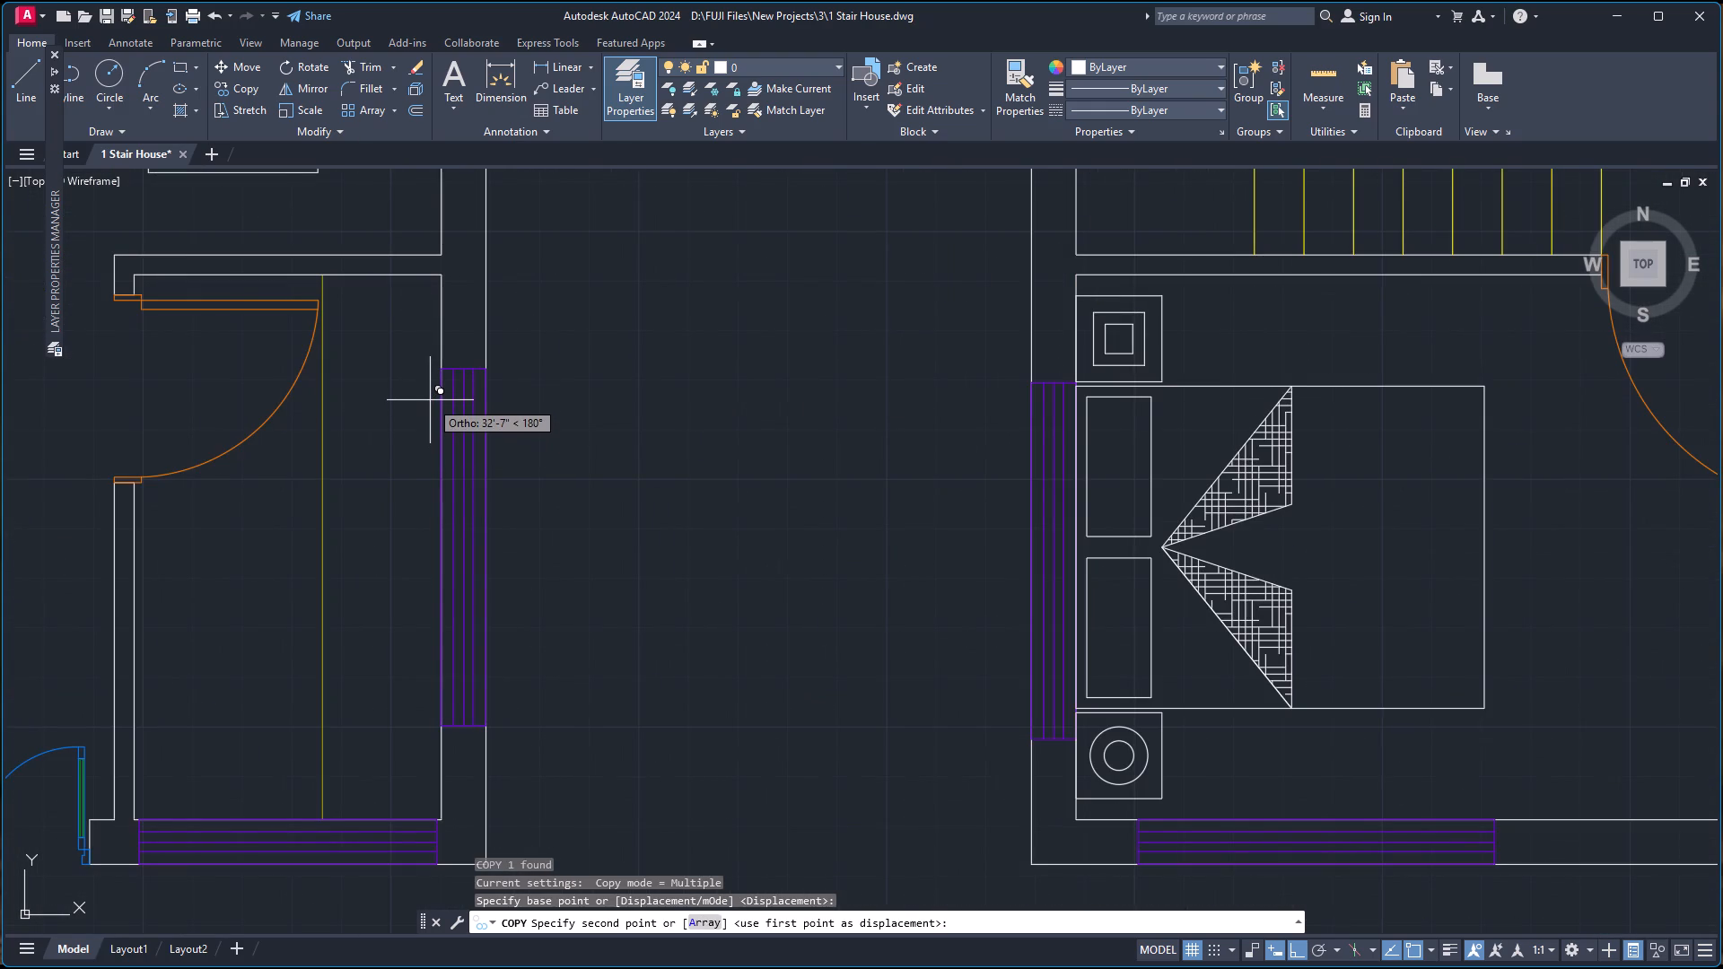
key("F8")
scroll(430, 410, "up", 2)
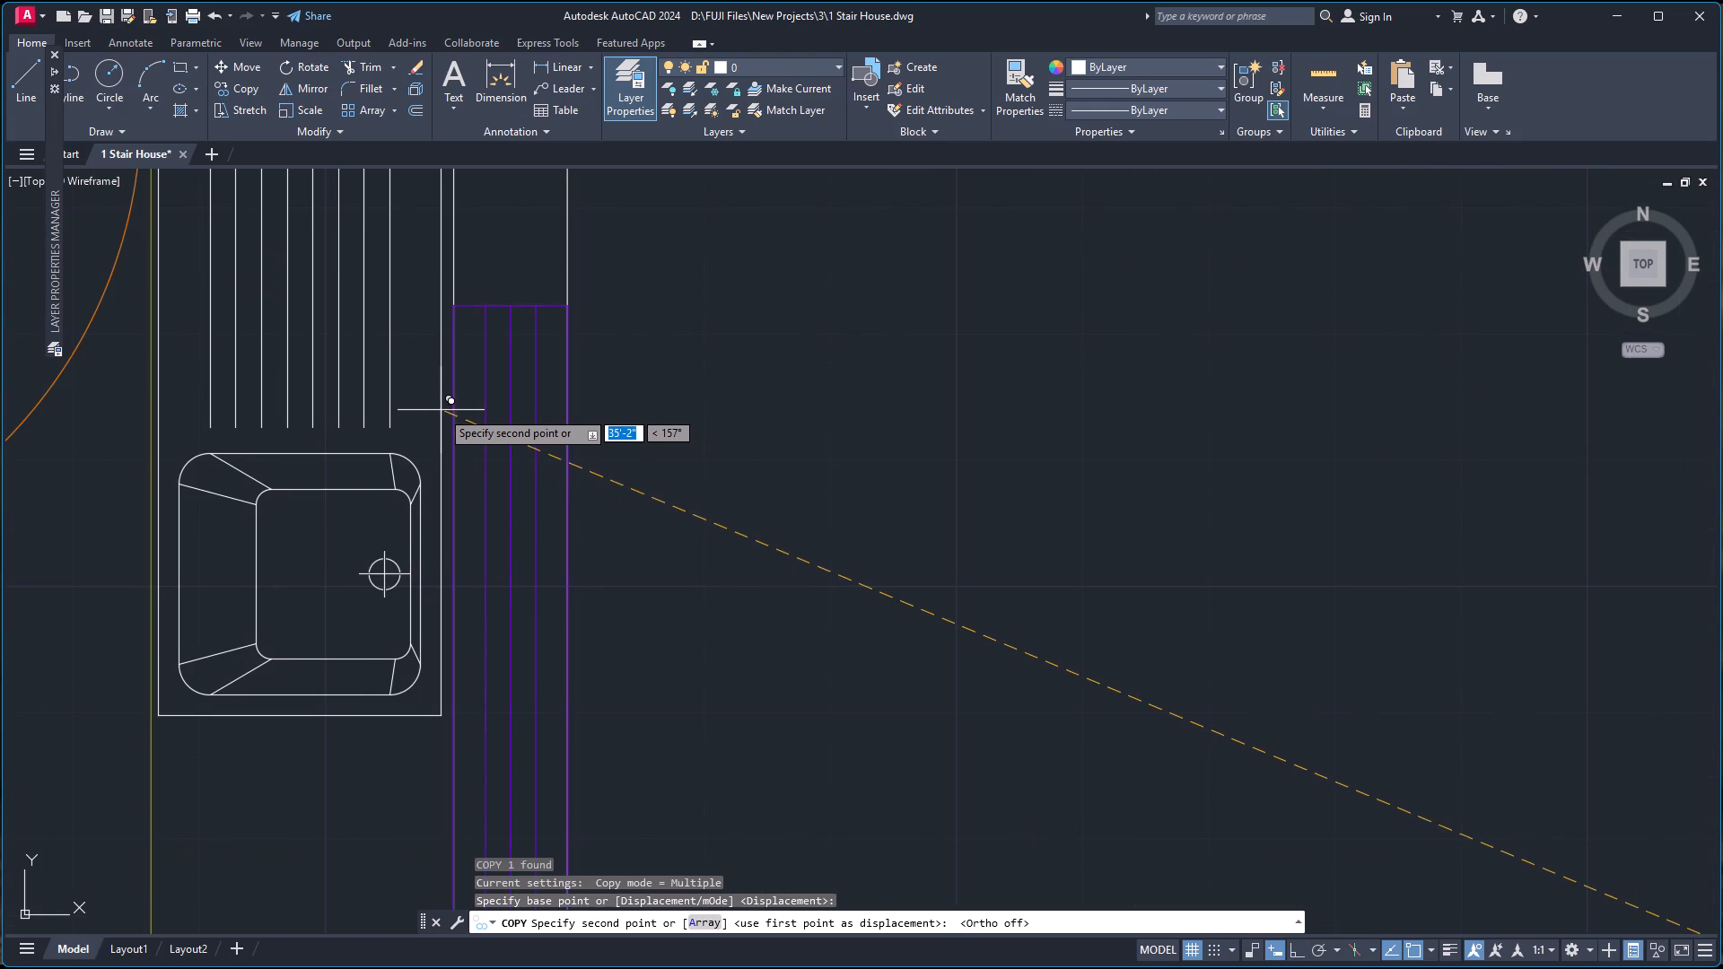
scroll(441, 410, "down", 1)
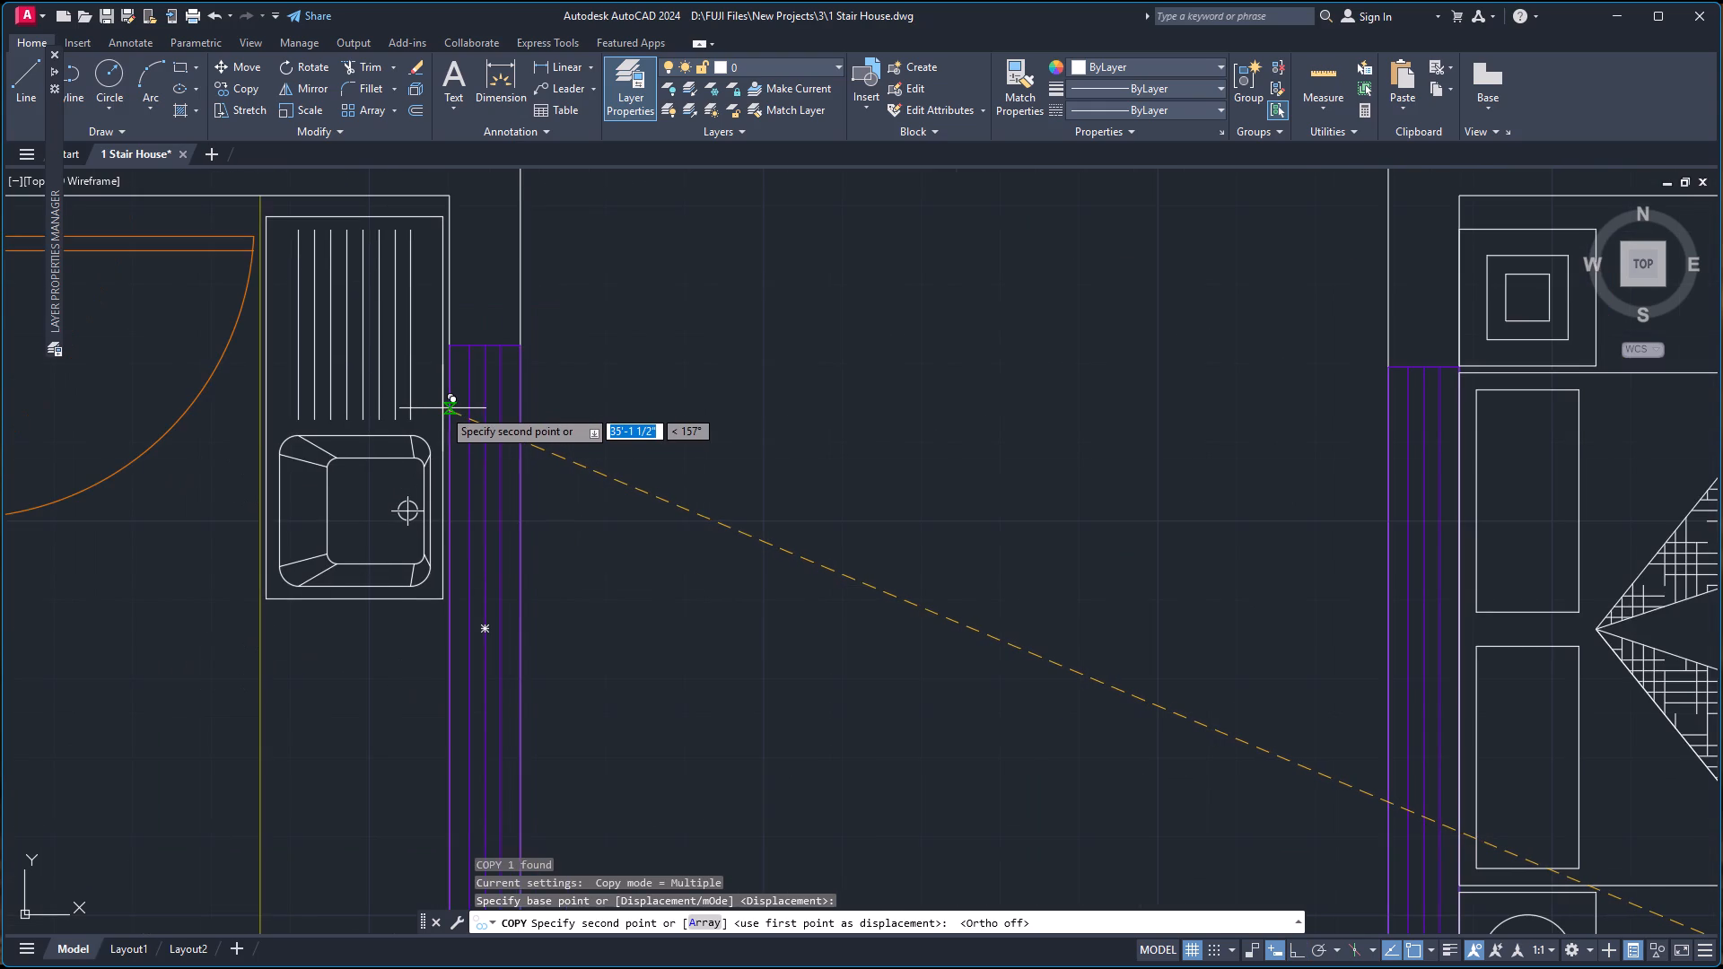
scroll(443, 408, "up", 3)
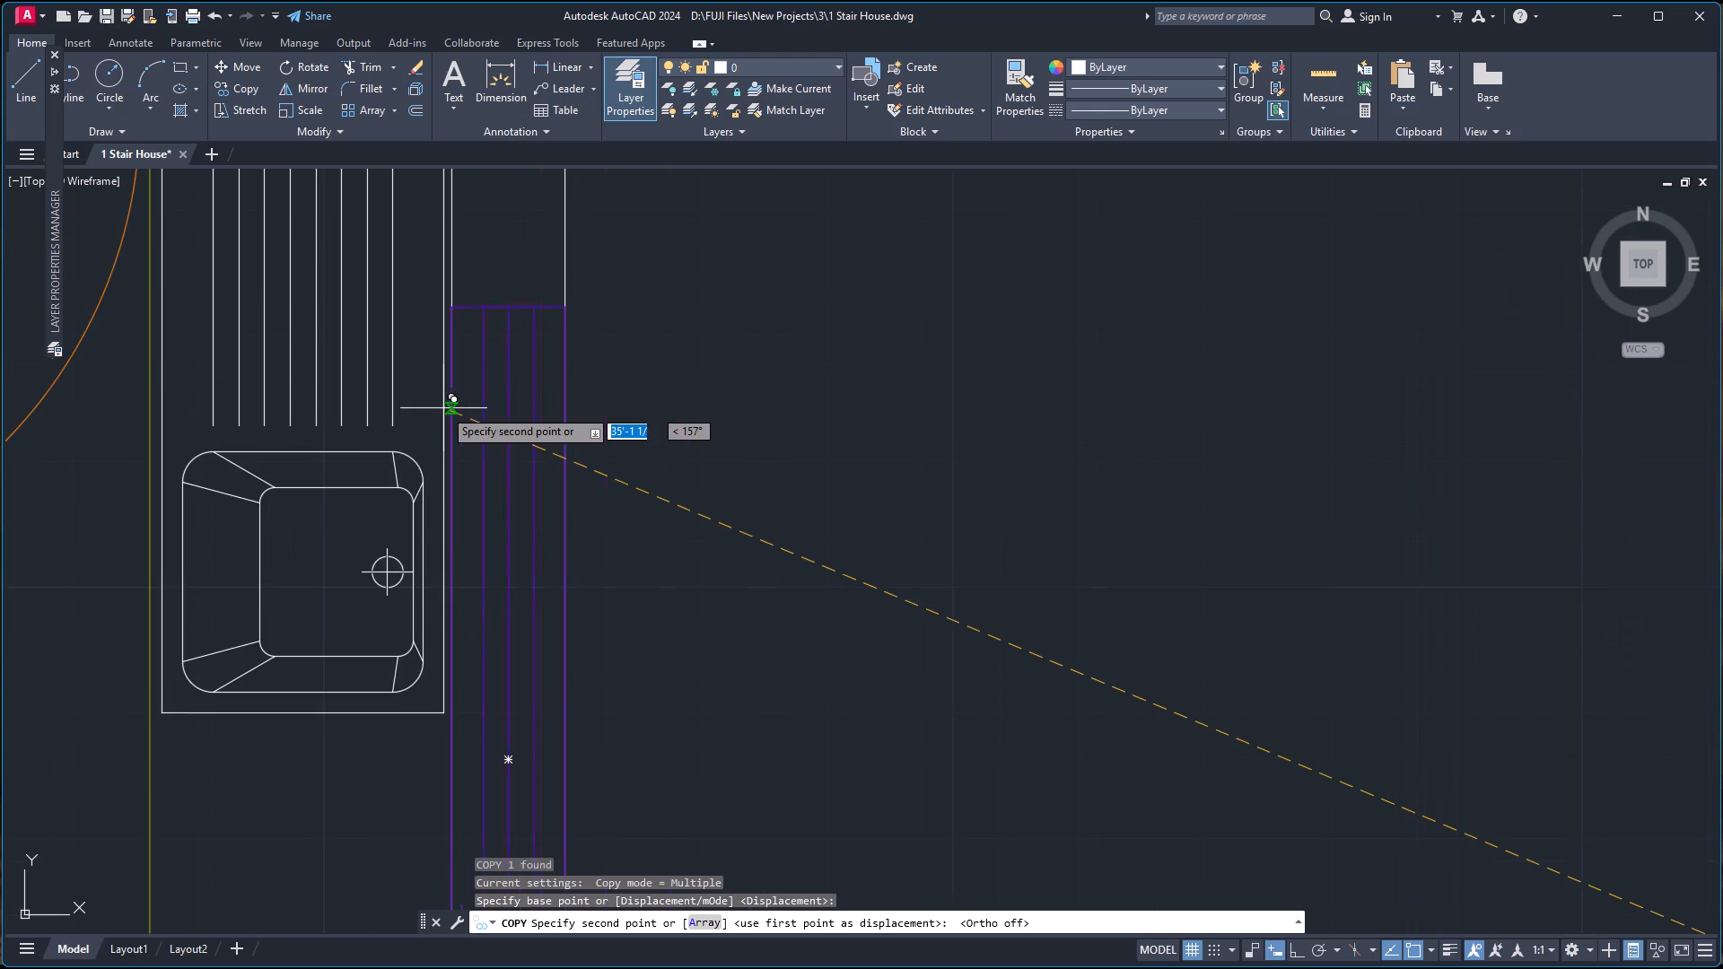
left_click(443, 408)
scroll(443, 408, "down", 4)
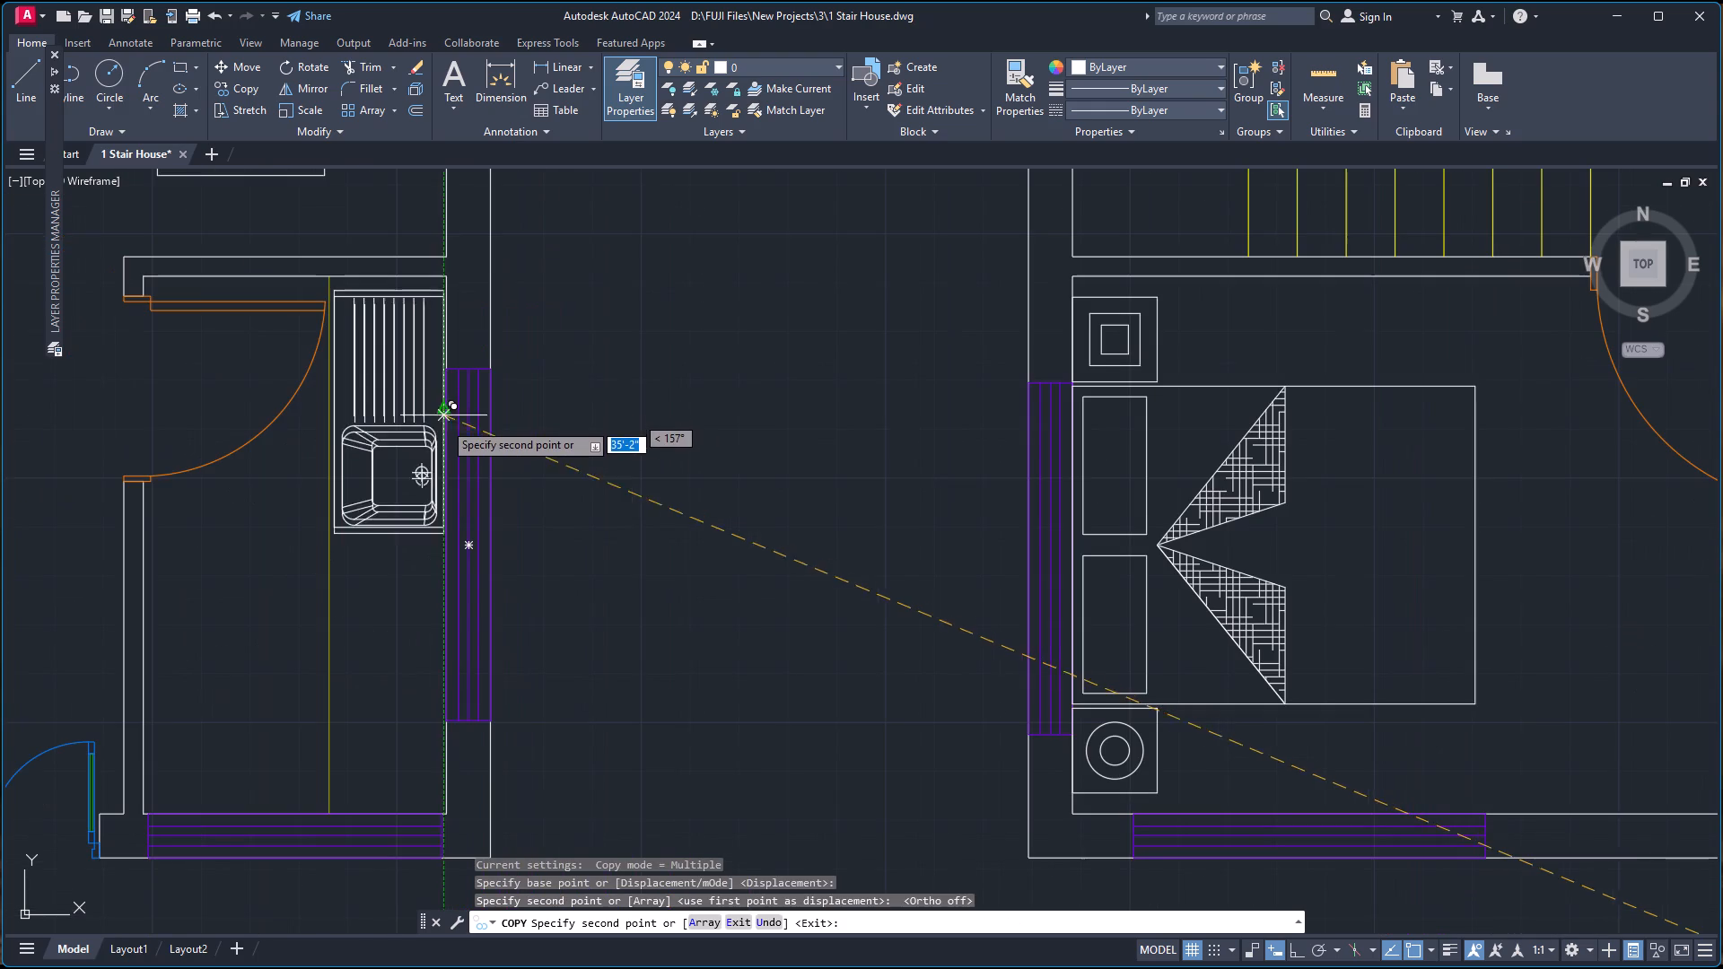
key("Escape")
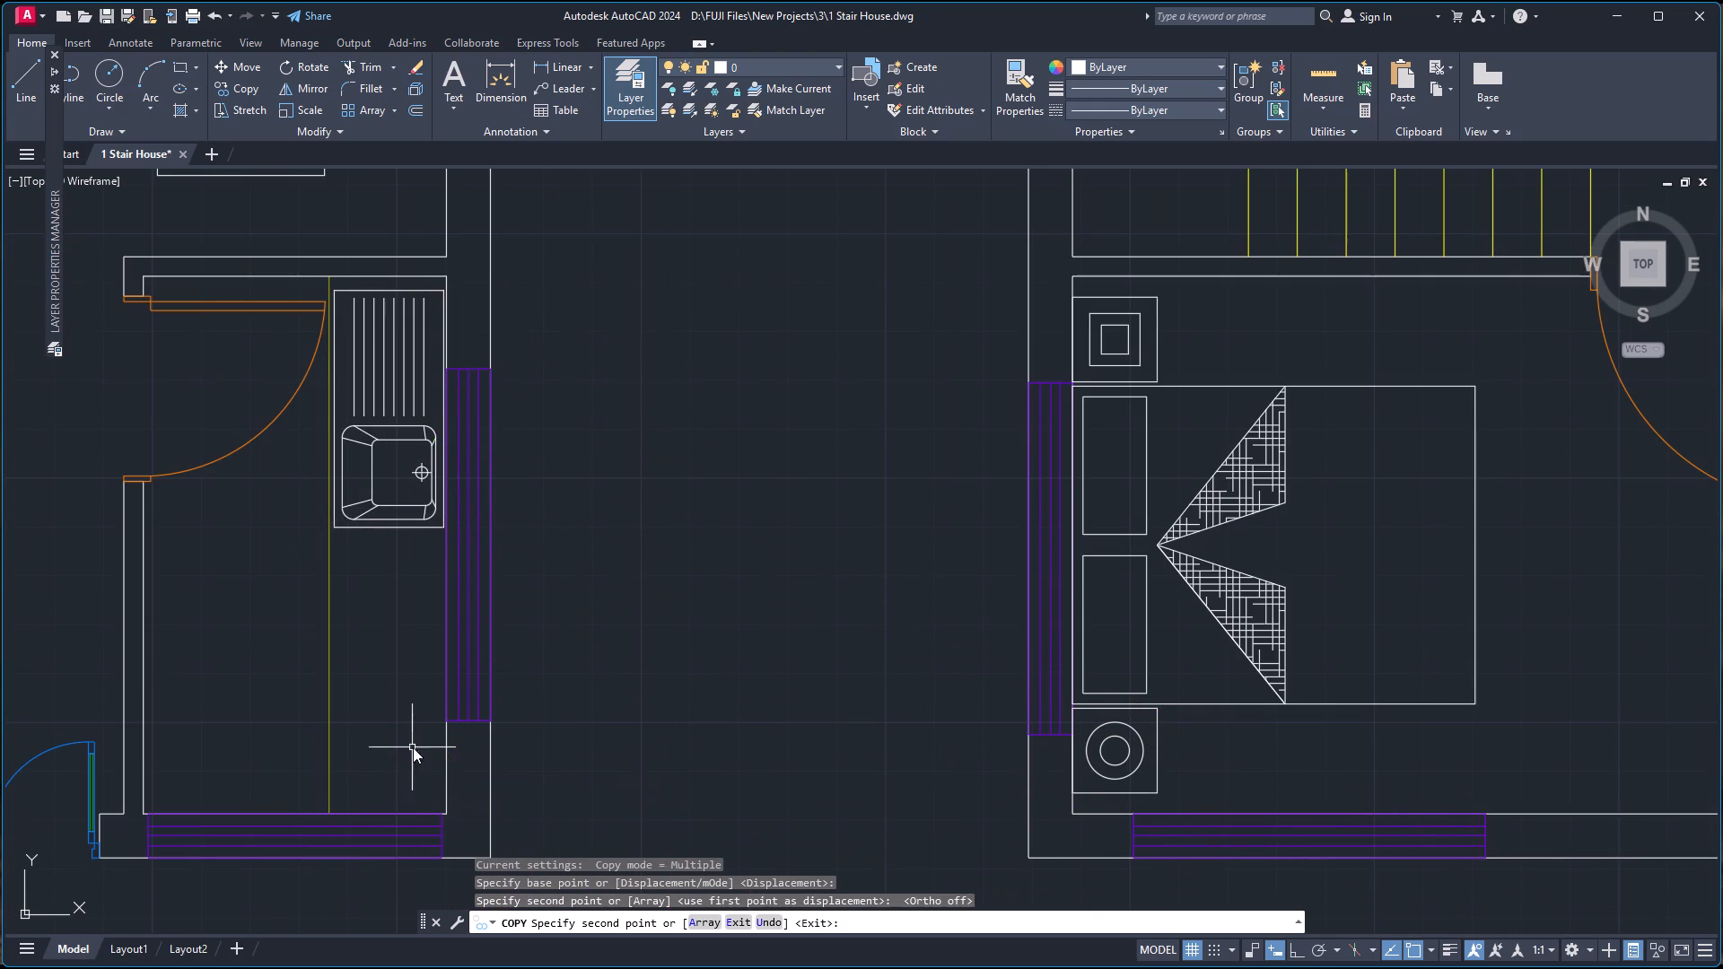
Delete the original sink block southeast of the east plan.
scroll(590, 692, "down", 5)
scroll(832, 779, "up", 2)
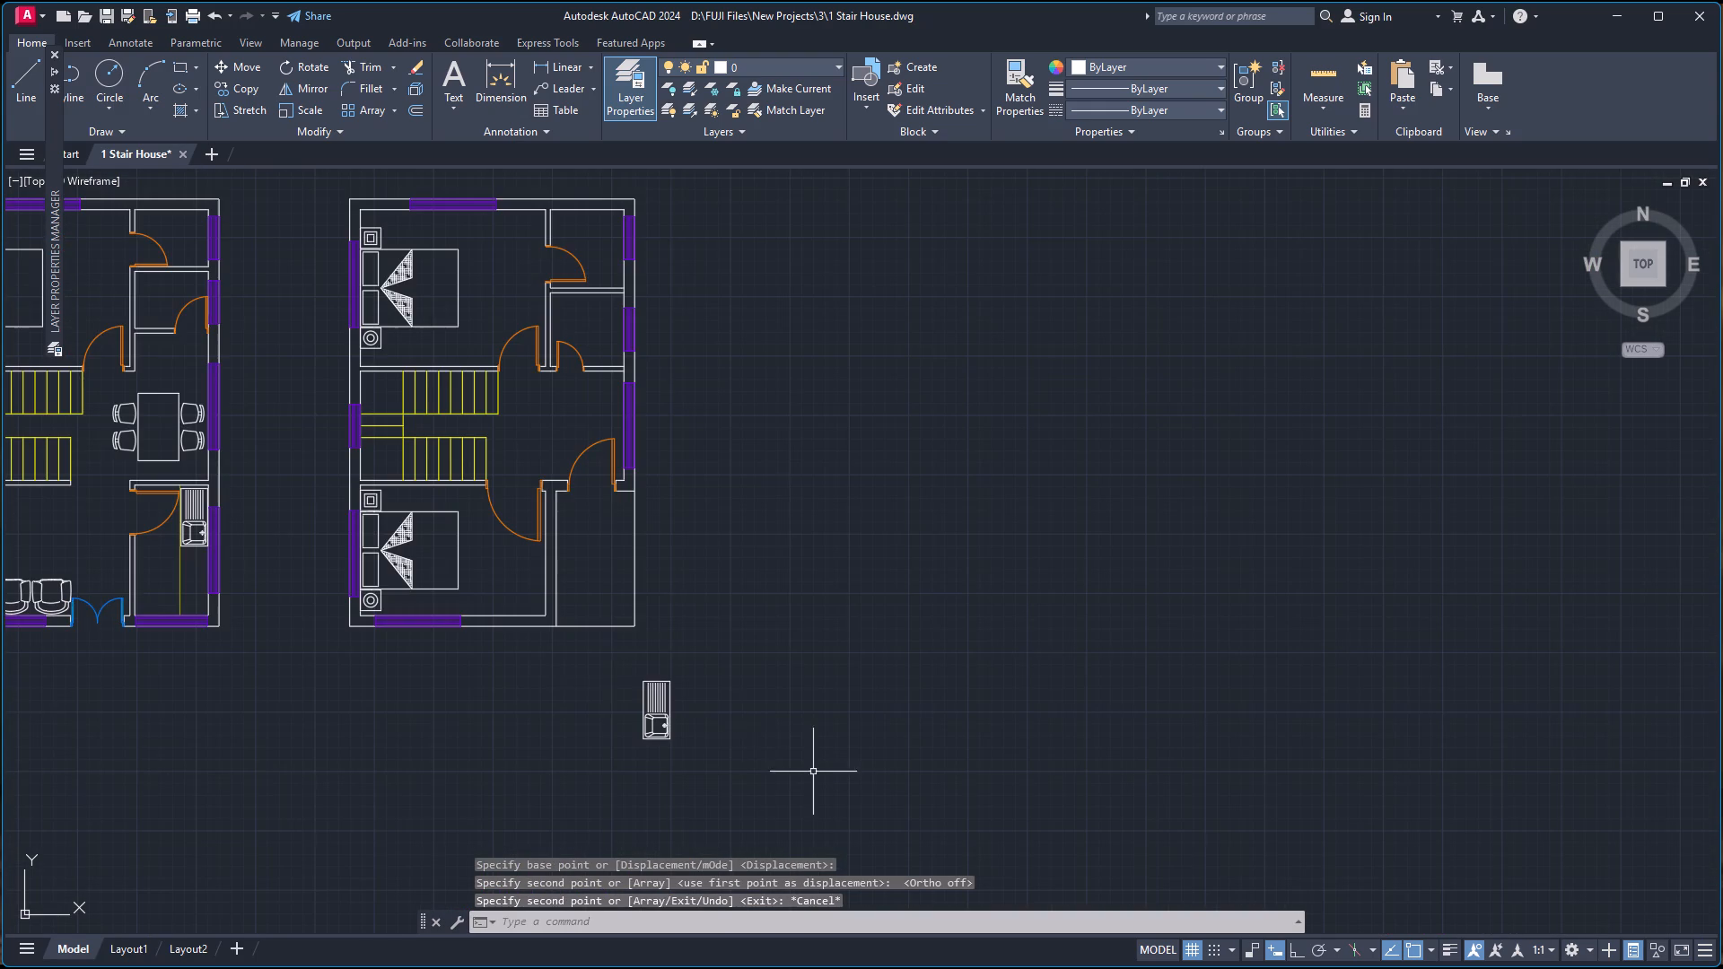
left_click(616, 656)
left_click(767, 893)
key("Delete")
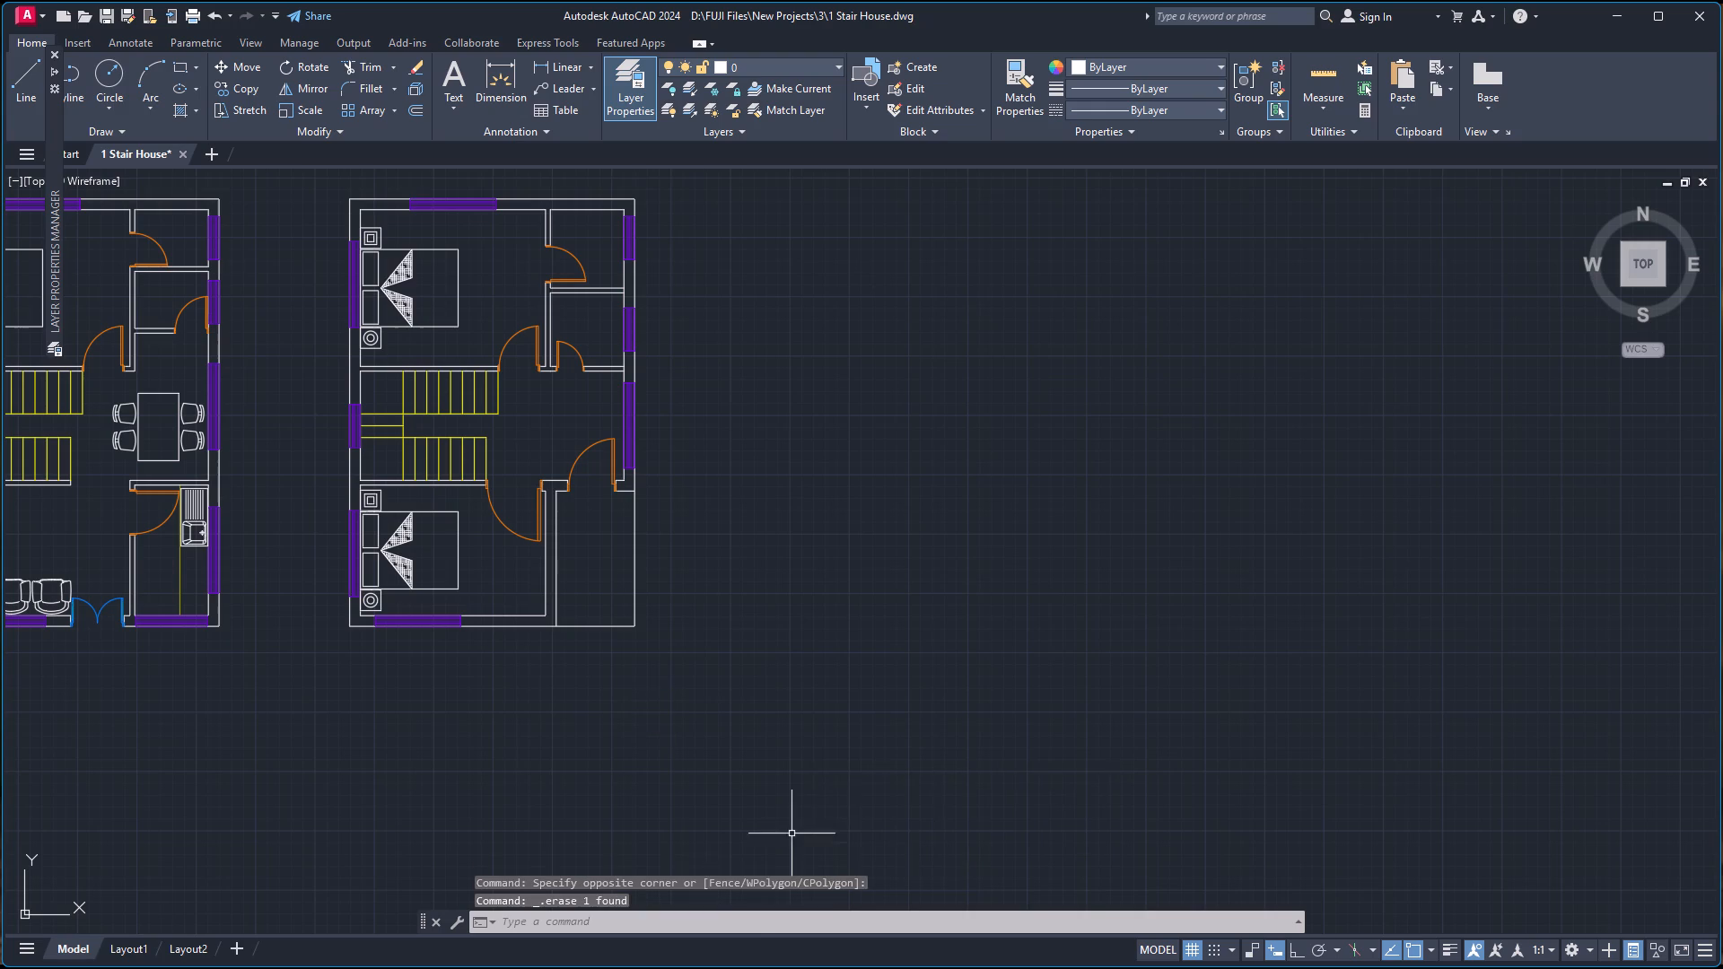
Change the DOOR layer's color to index color 240.
scroll(833, 646, "down", 1)
scroll(512, 543, "up", 2)
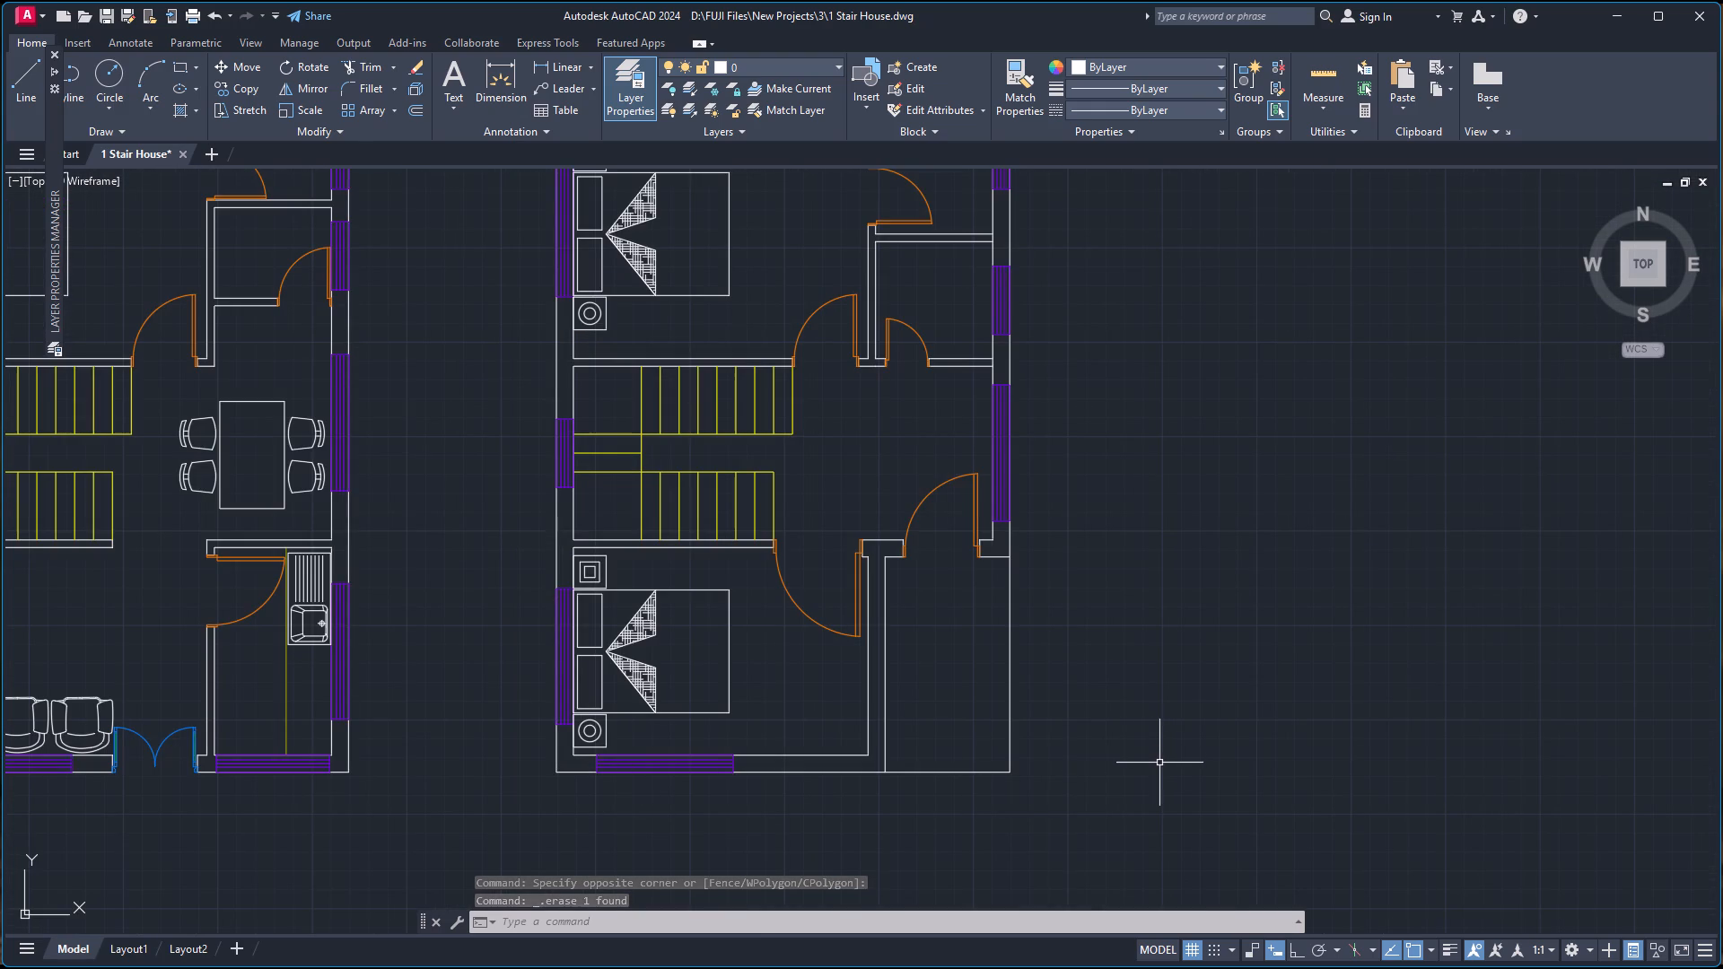
scroll(1026, 715, "down", 2)
scroll(1028, 651, "up", 1)
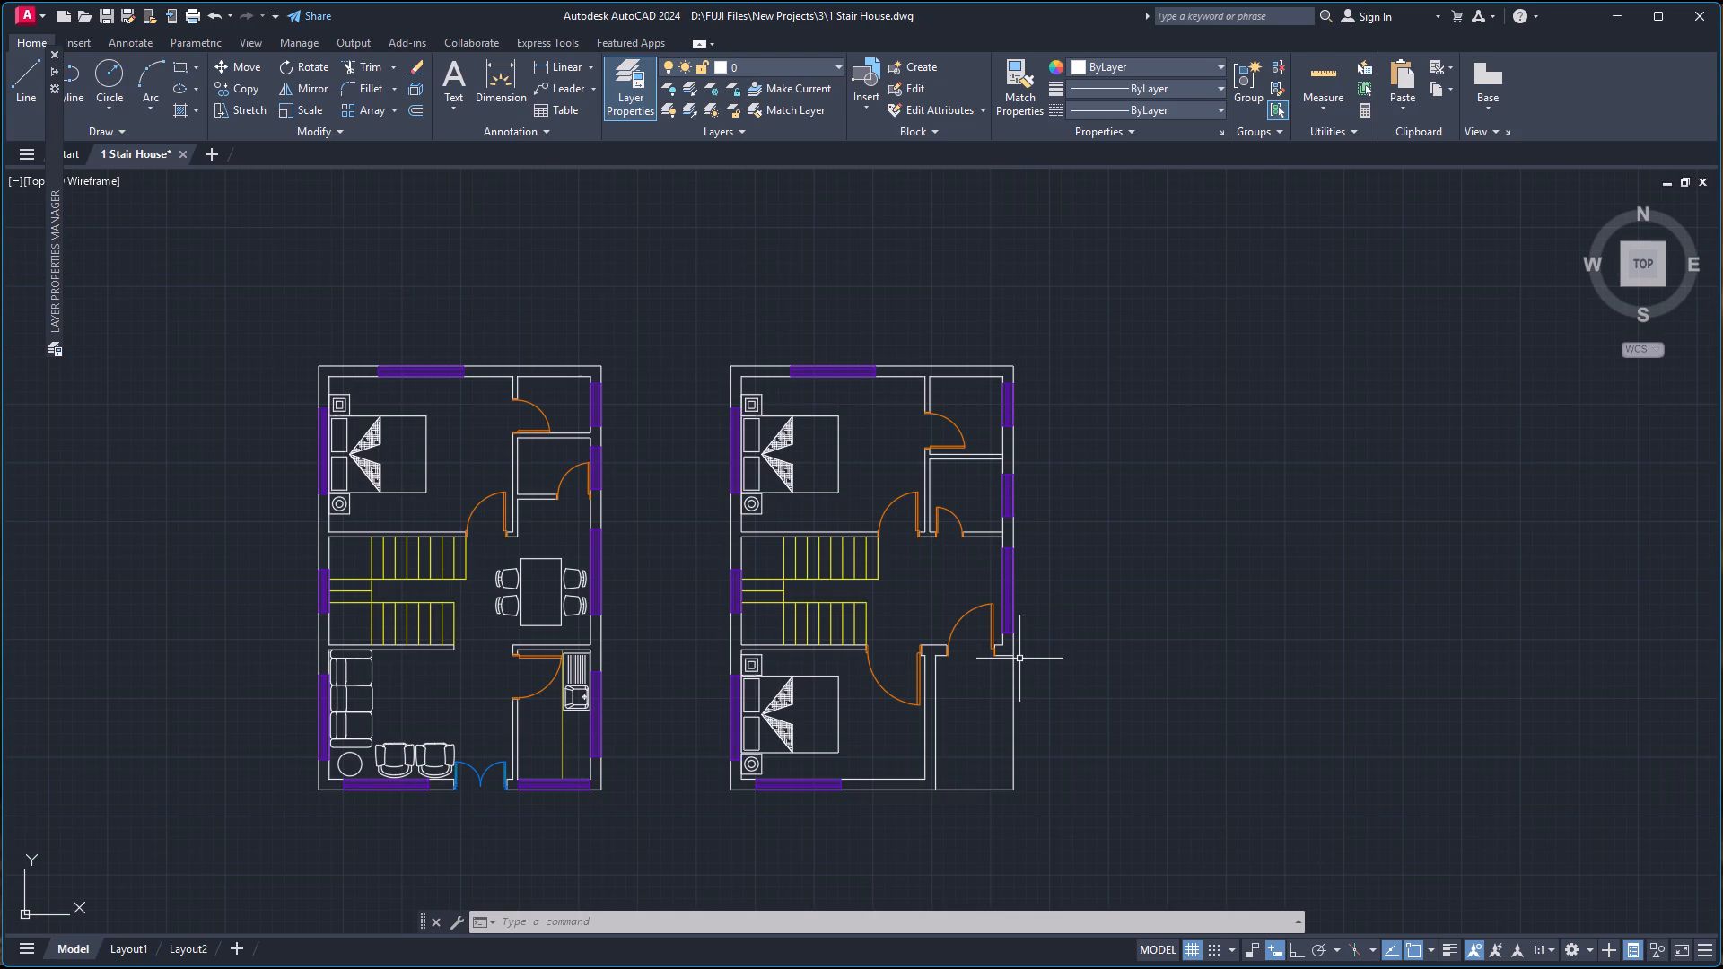
left_click(479, 502)
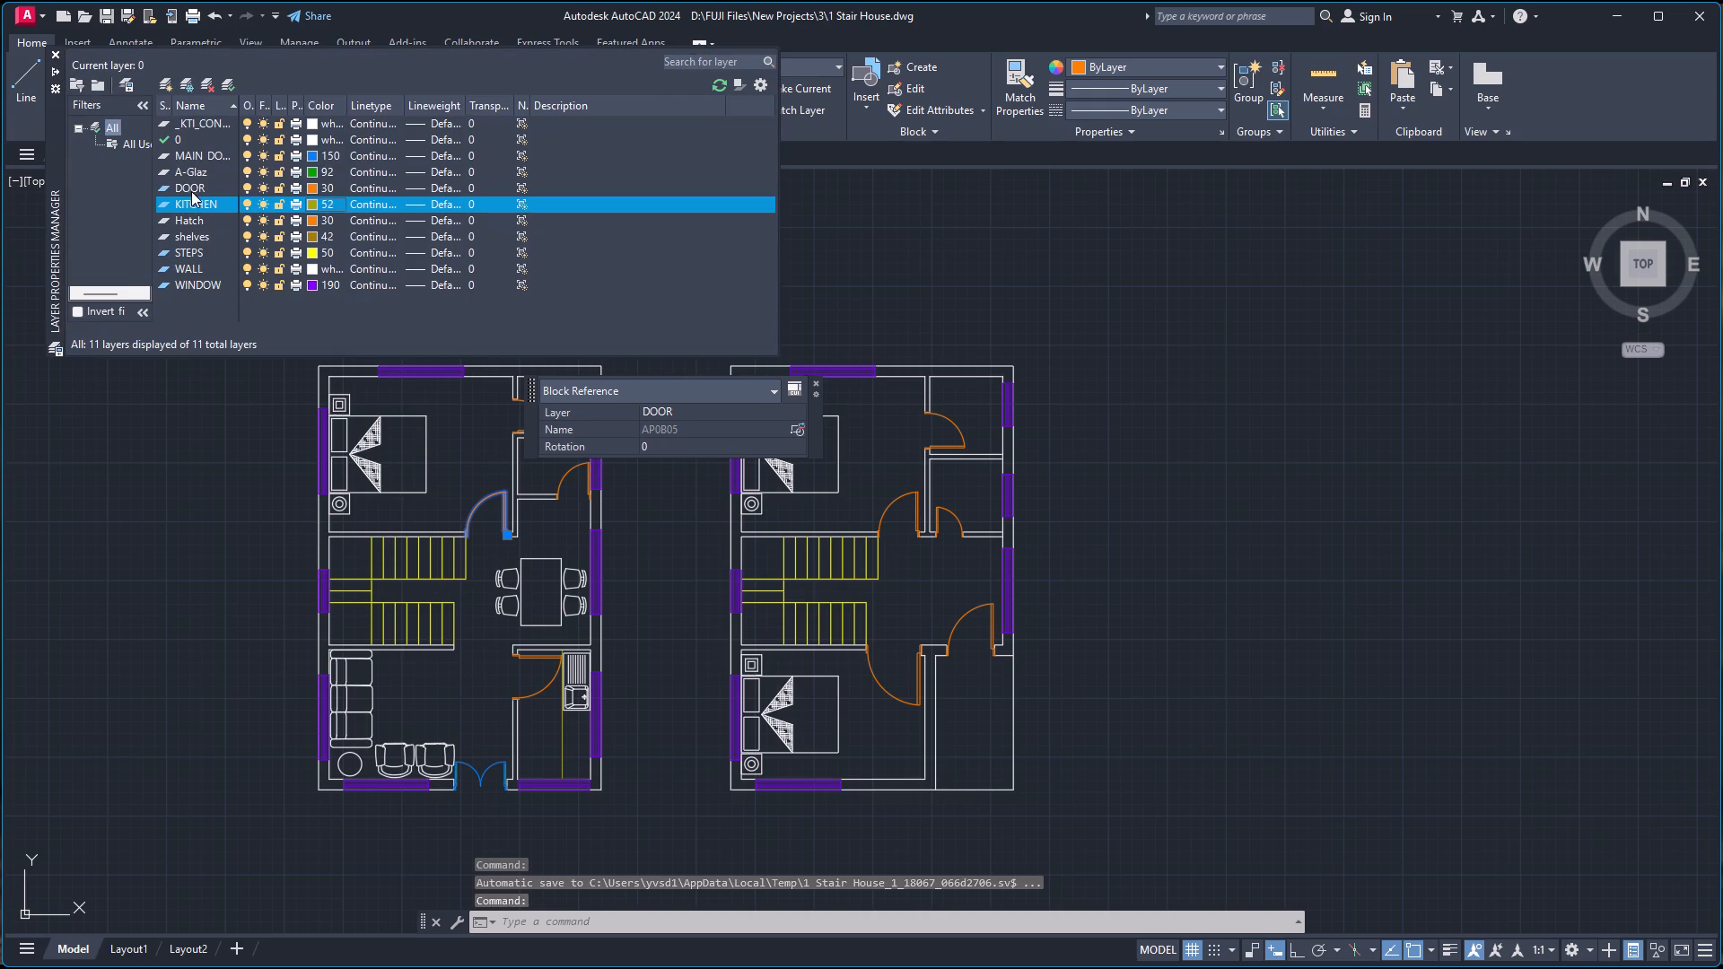
left_click(190, 191)
left_click(313, 192)
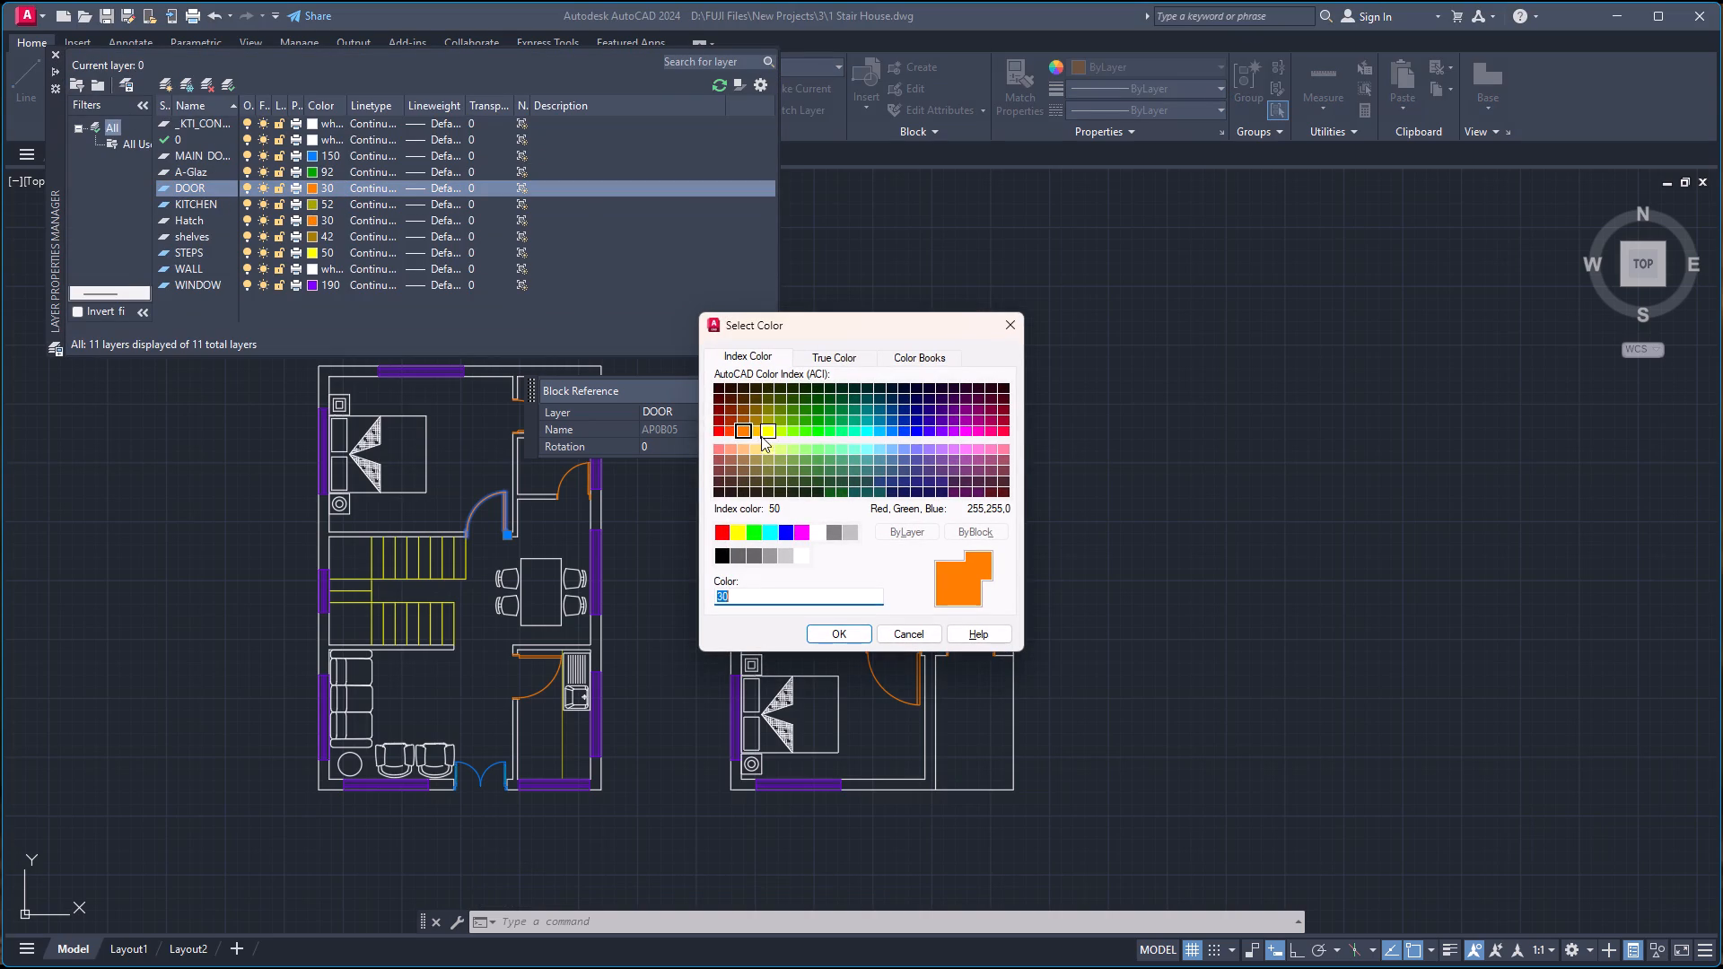
left_click(733, 406)
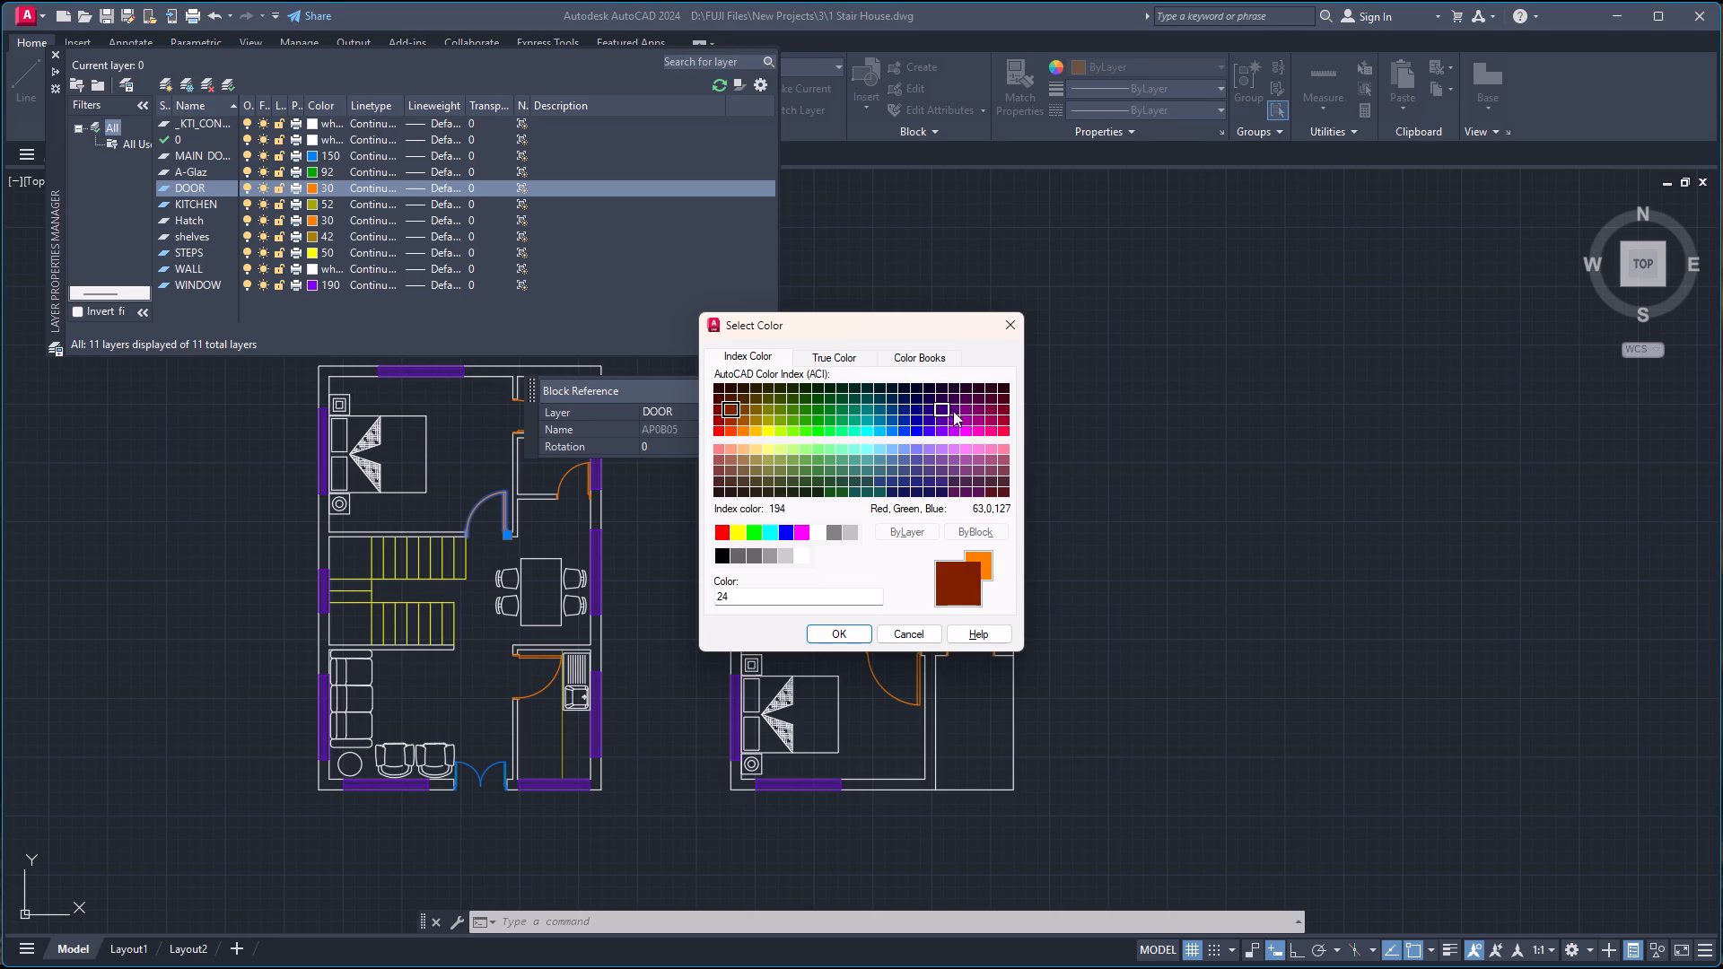
left_click(1010, 432)
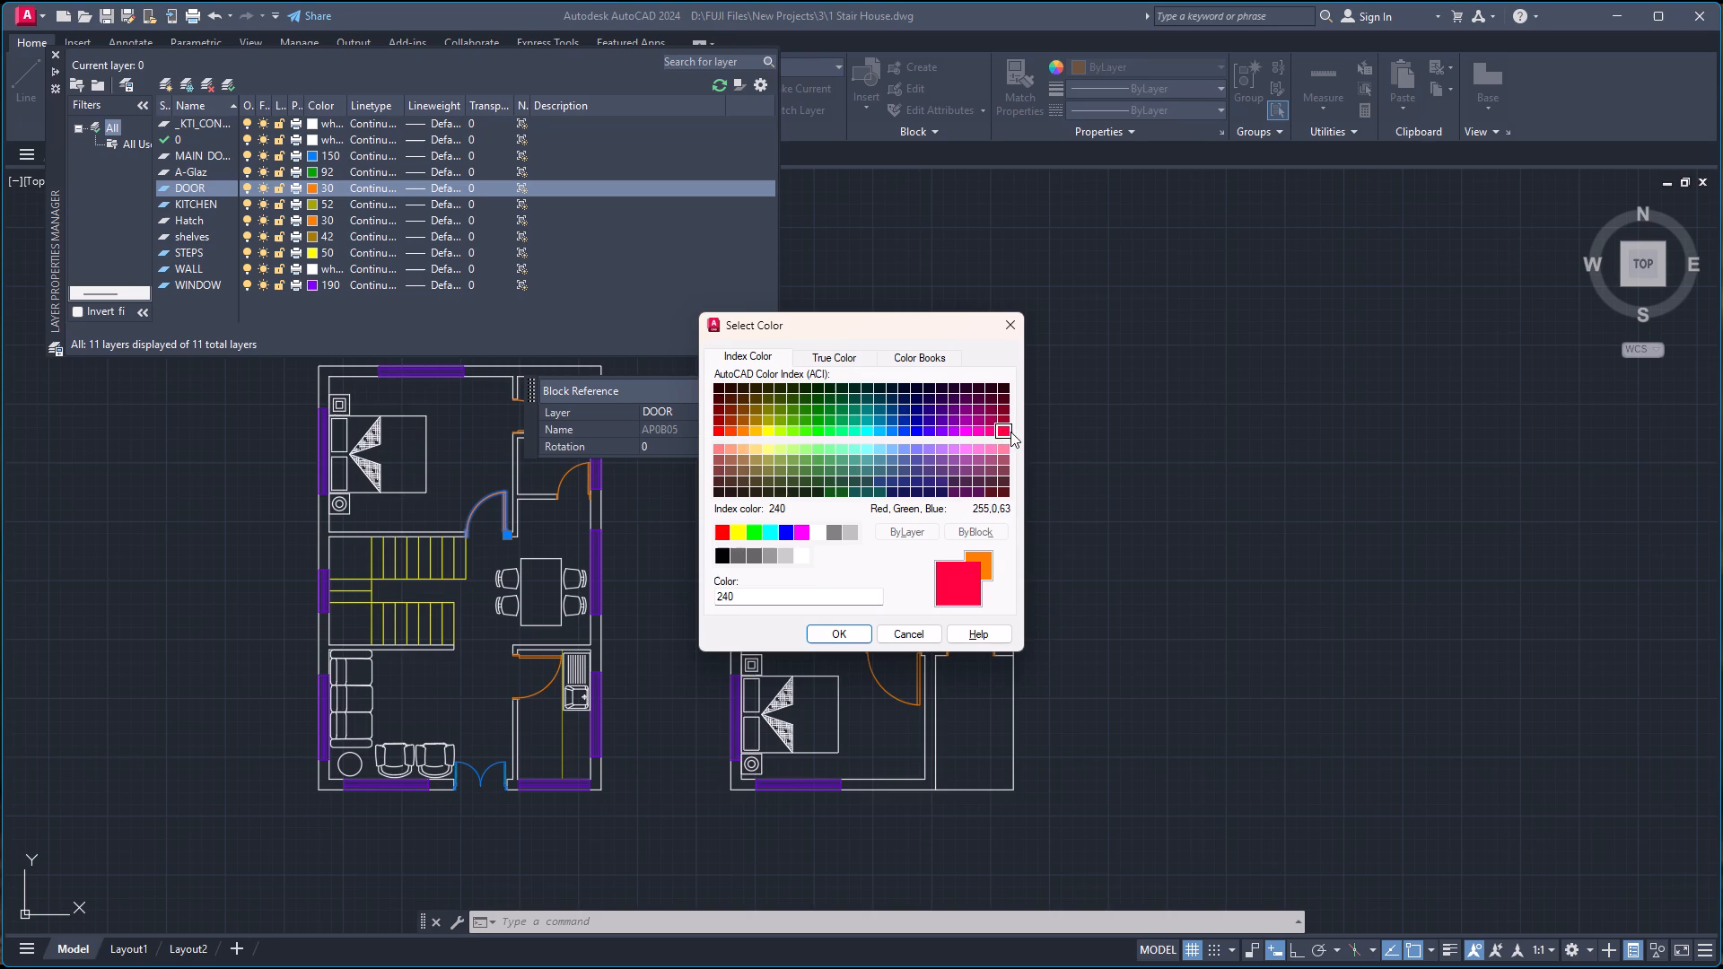
left_click(835, 630)
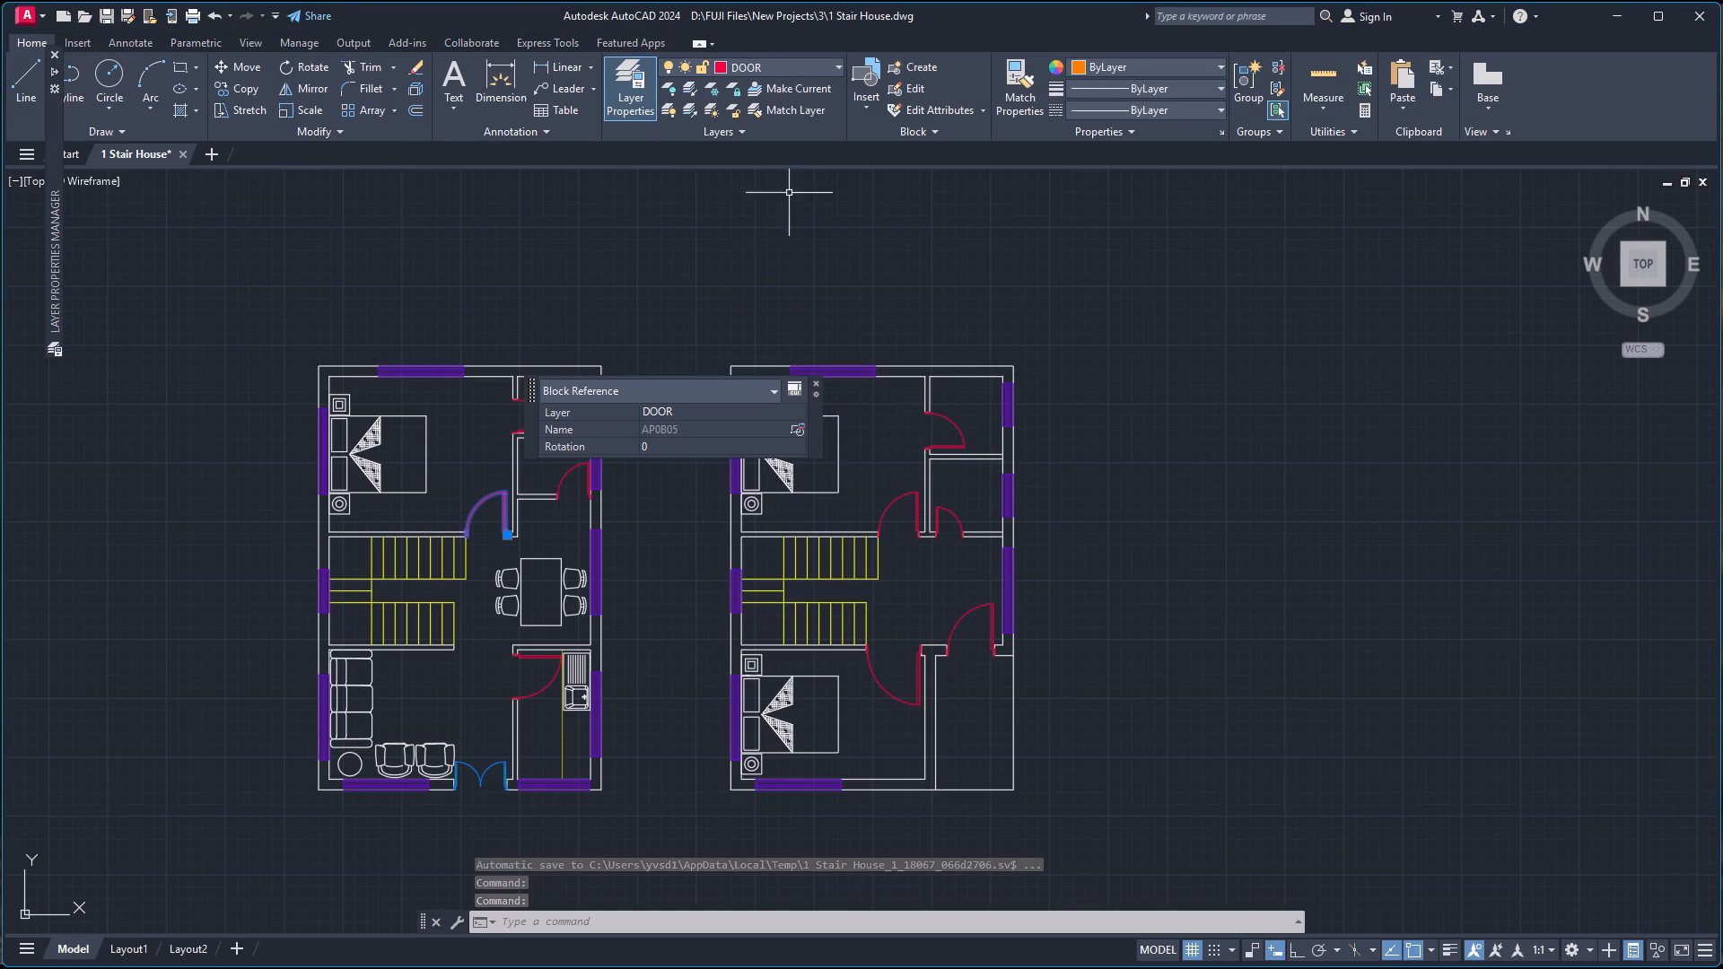
left_click(816, 382)
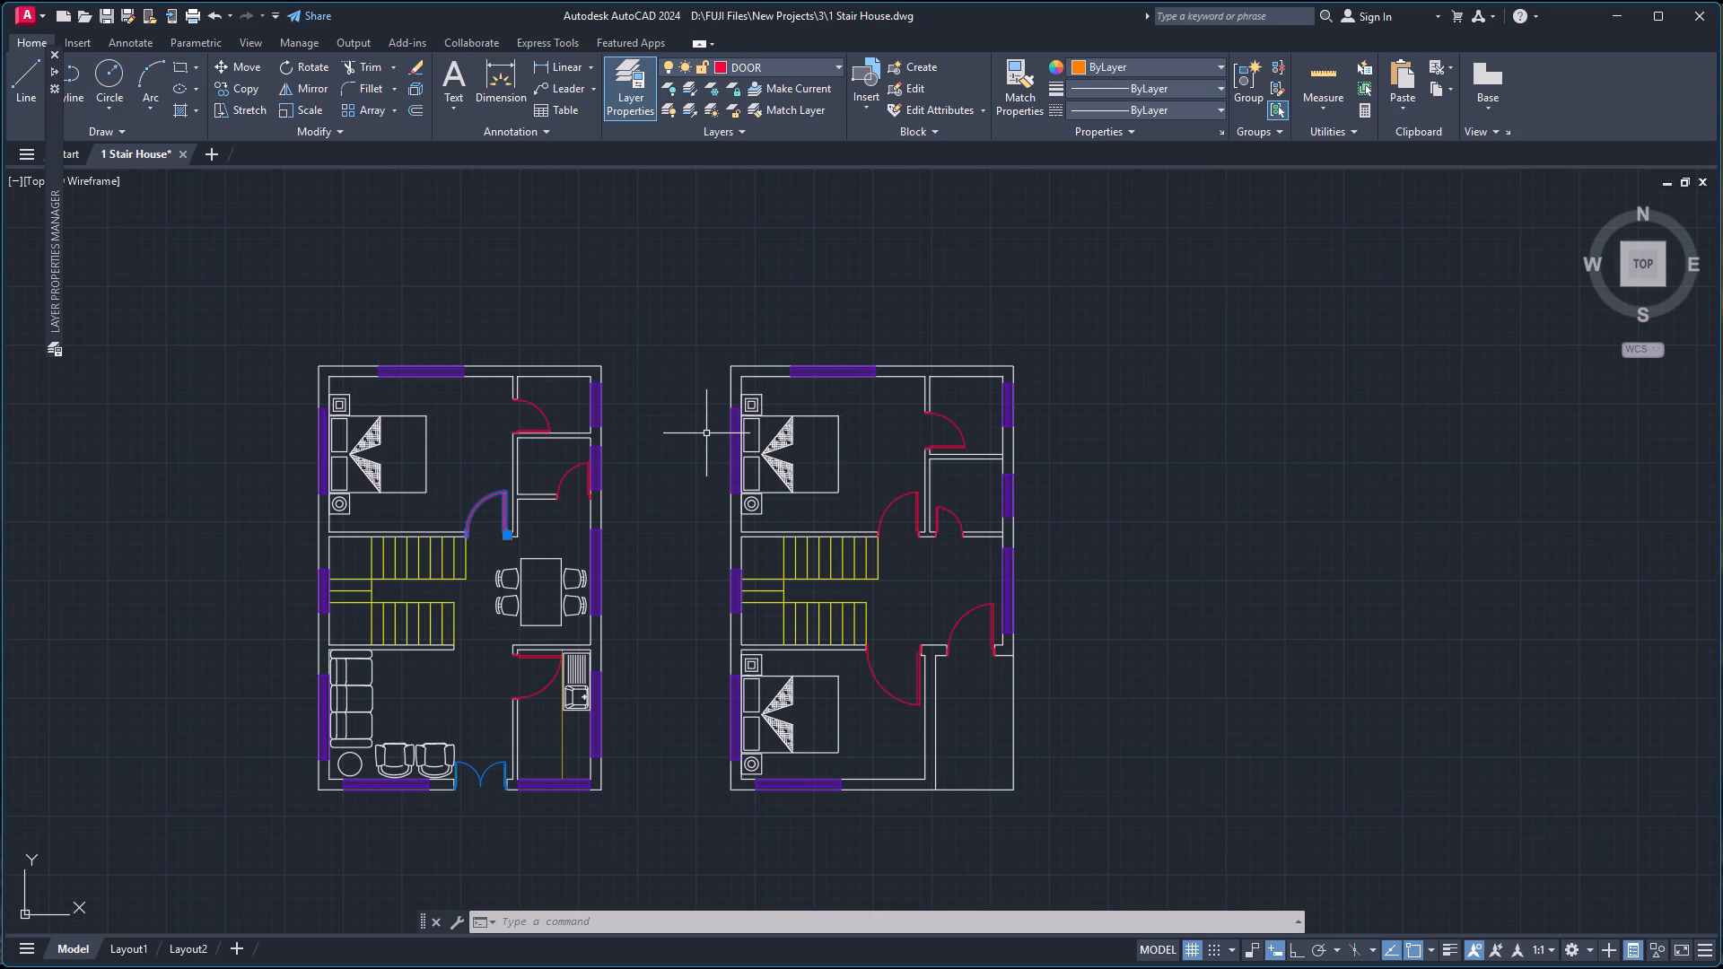
key("Escape")
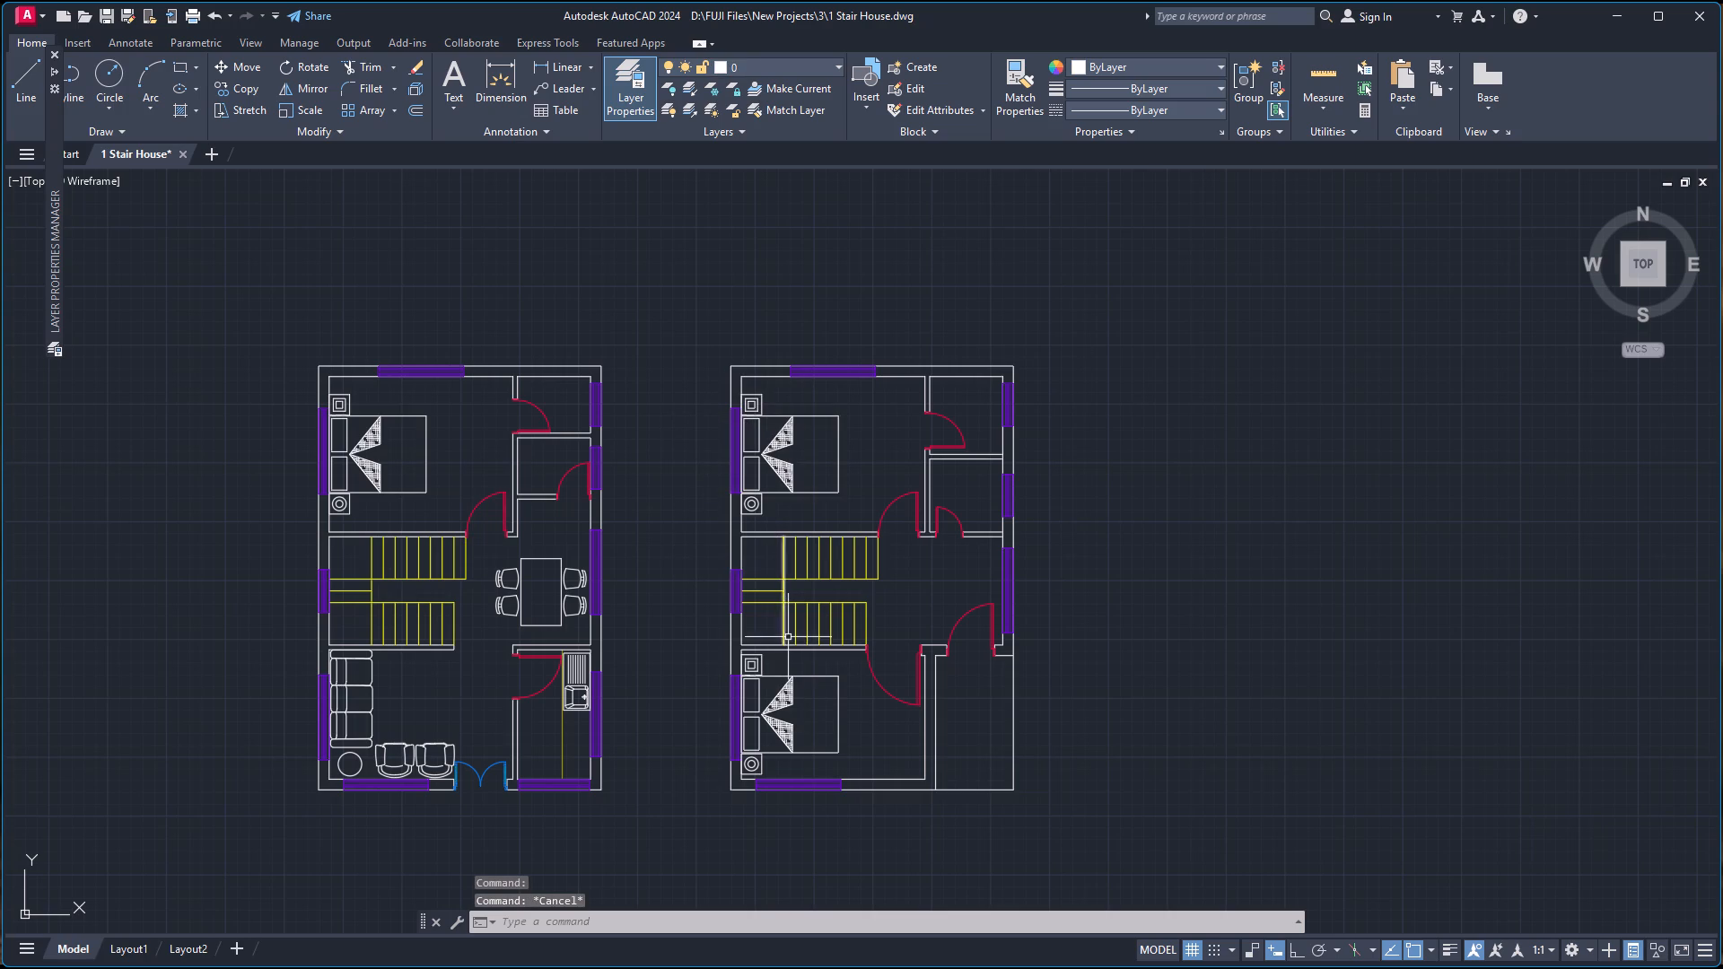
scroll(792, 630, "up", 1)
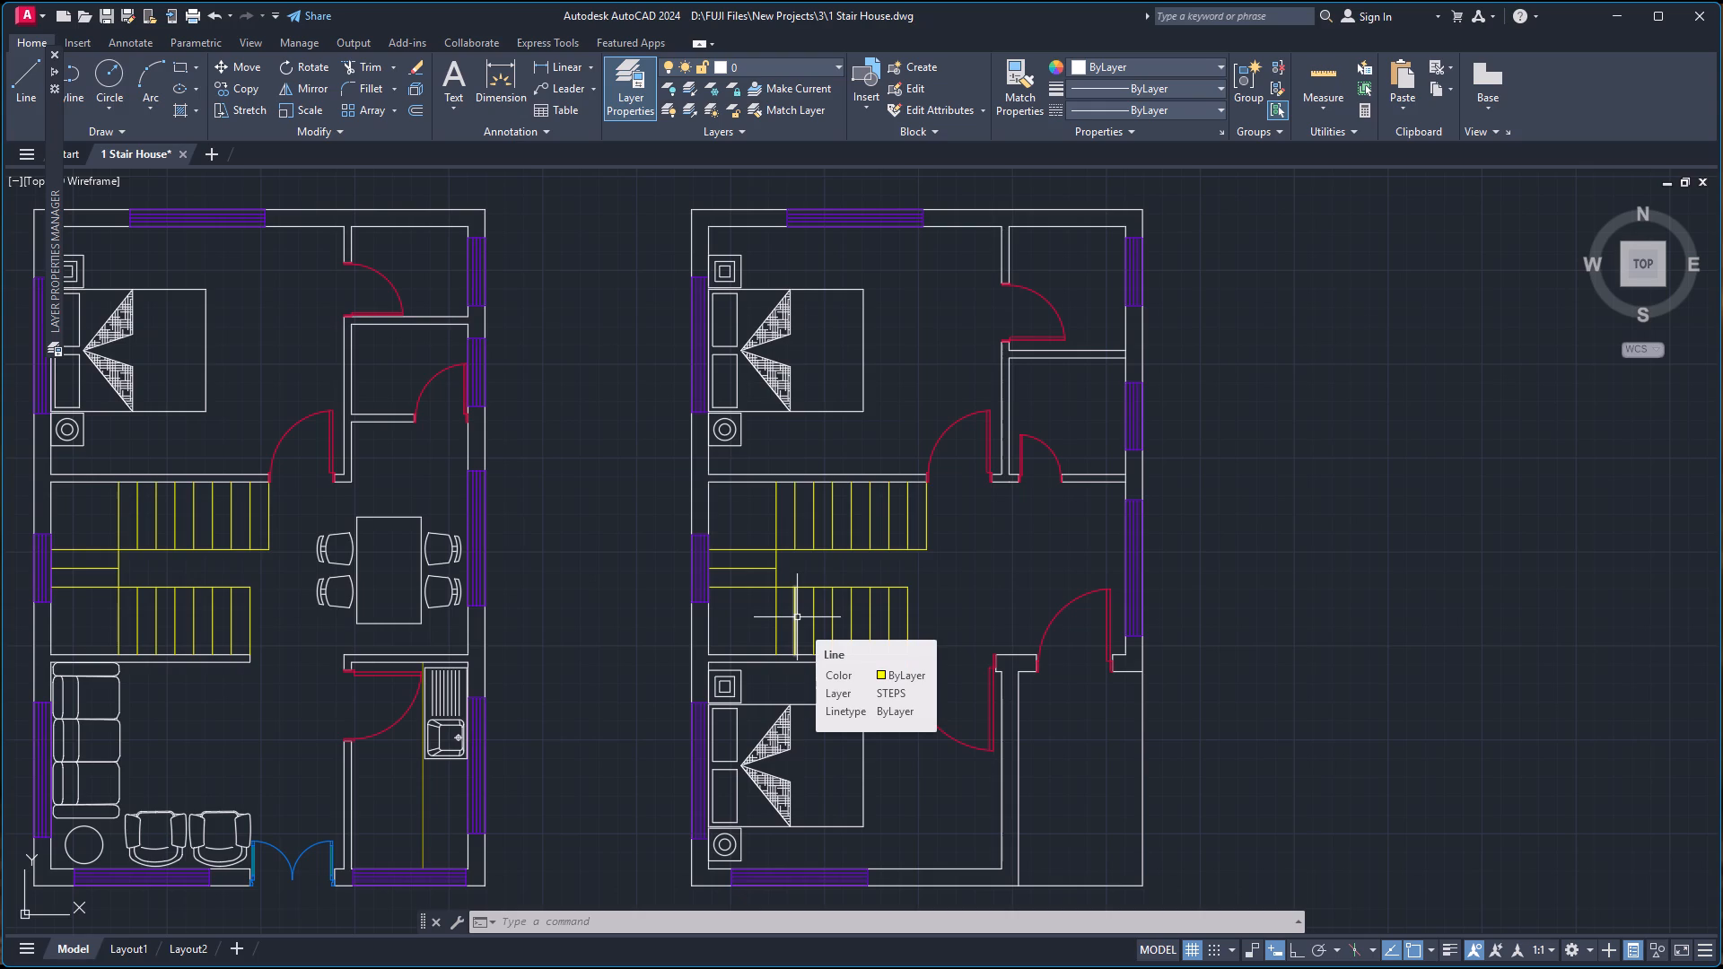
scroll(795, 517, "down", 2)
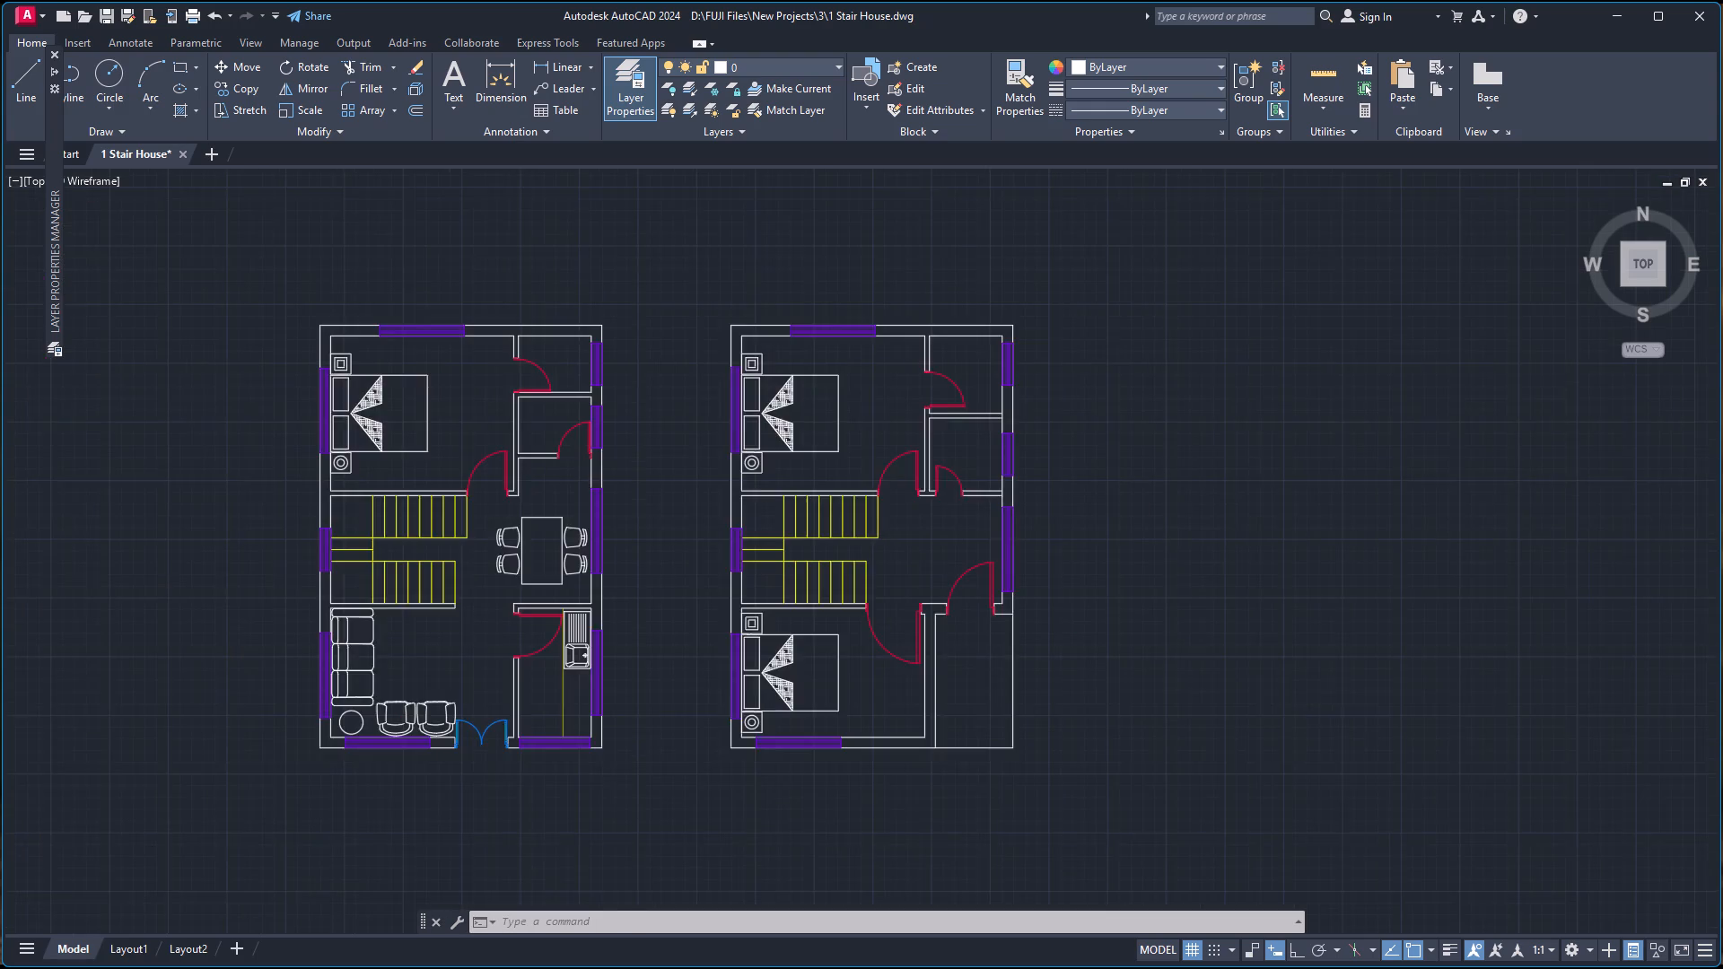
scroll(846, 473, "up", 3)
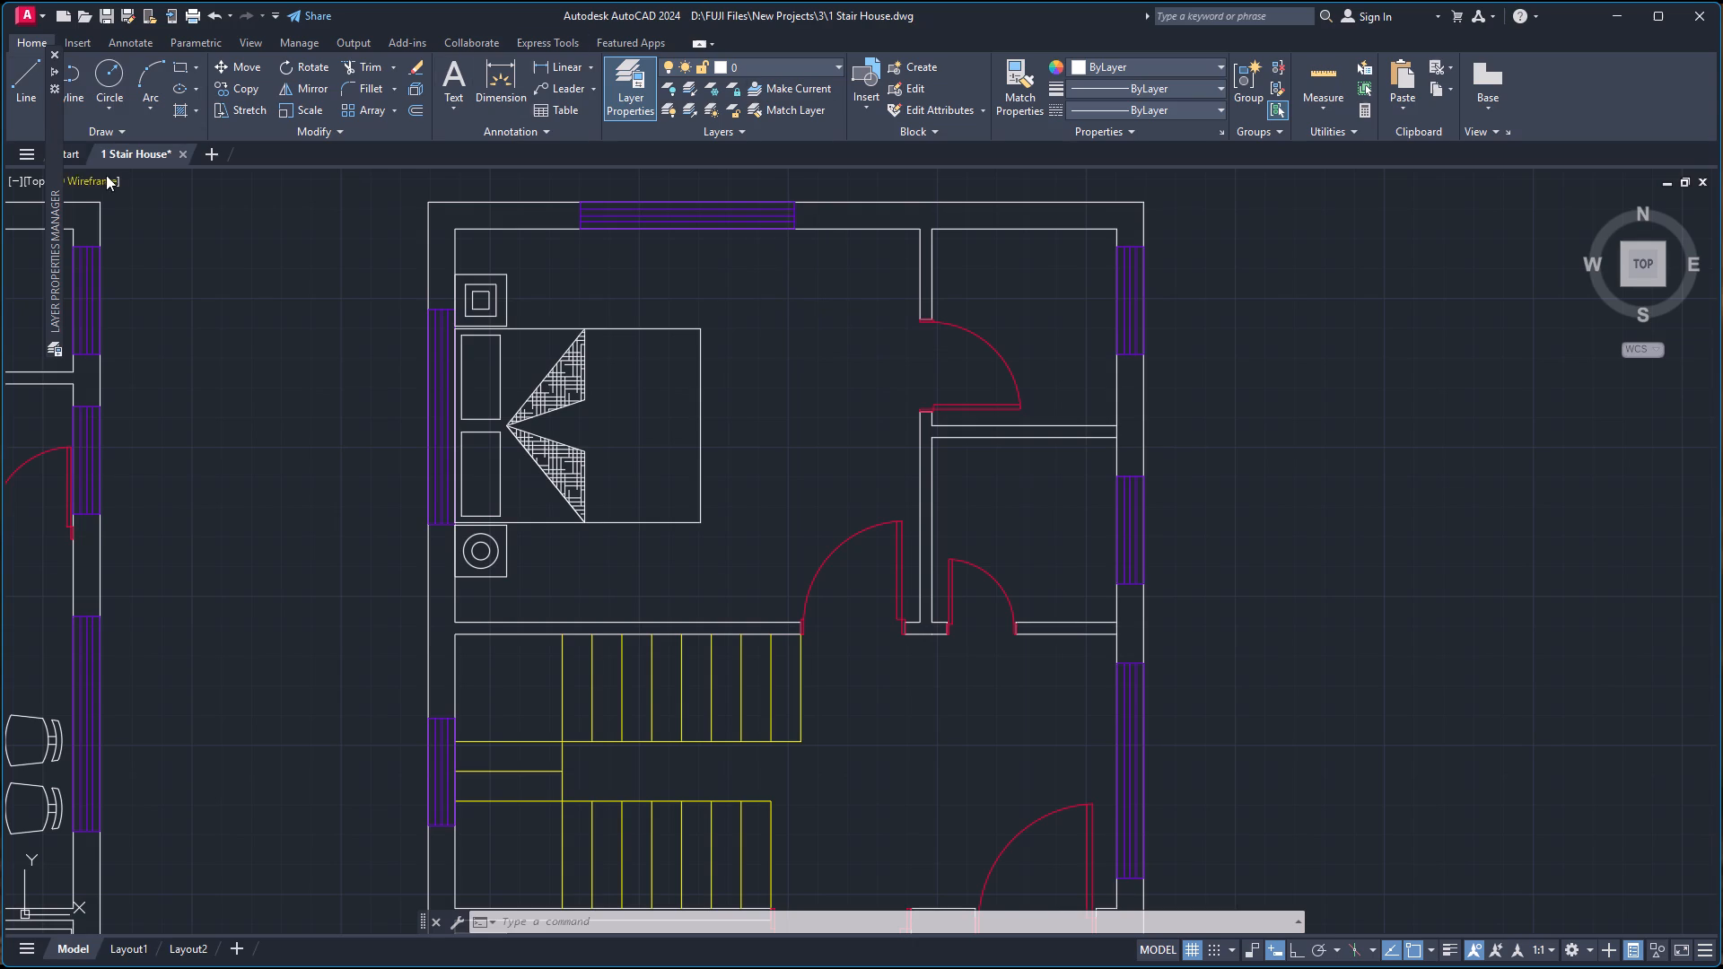
Open the recent Autocad Blocks drawing, dismissing the missing SHX files and unresolved references prompts.
left_click(74, 156)
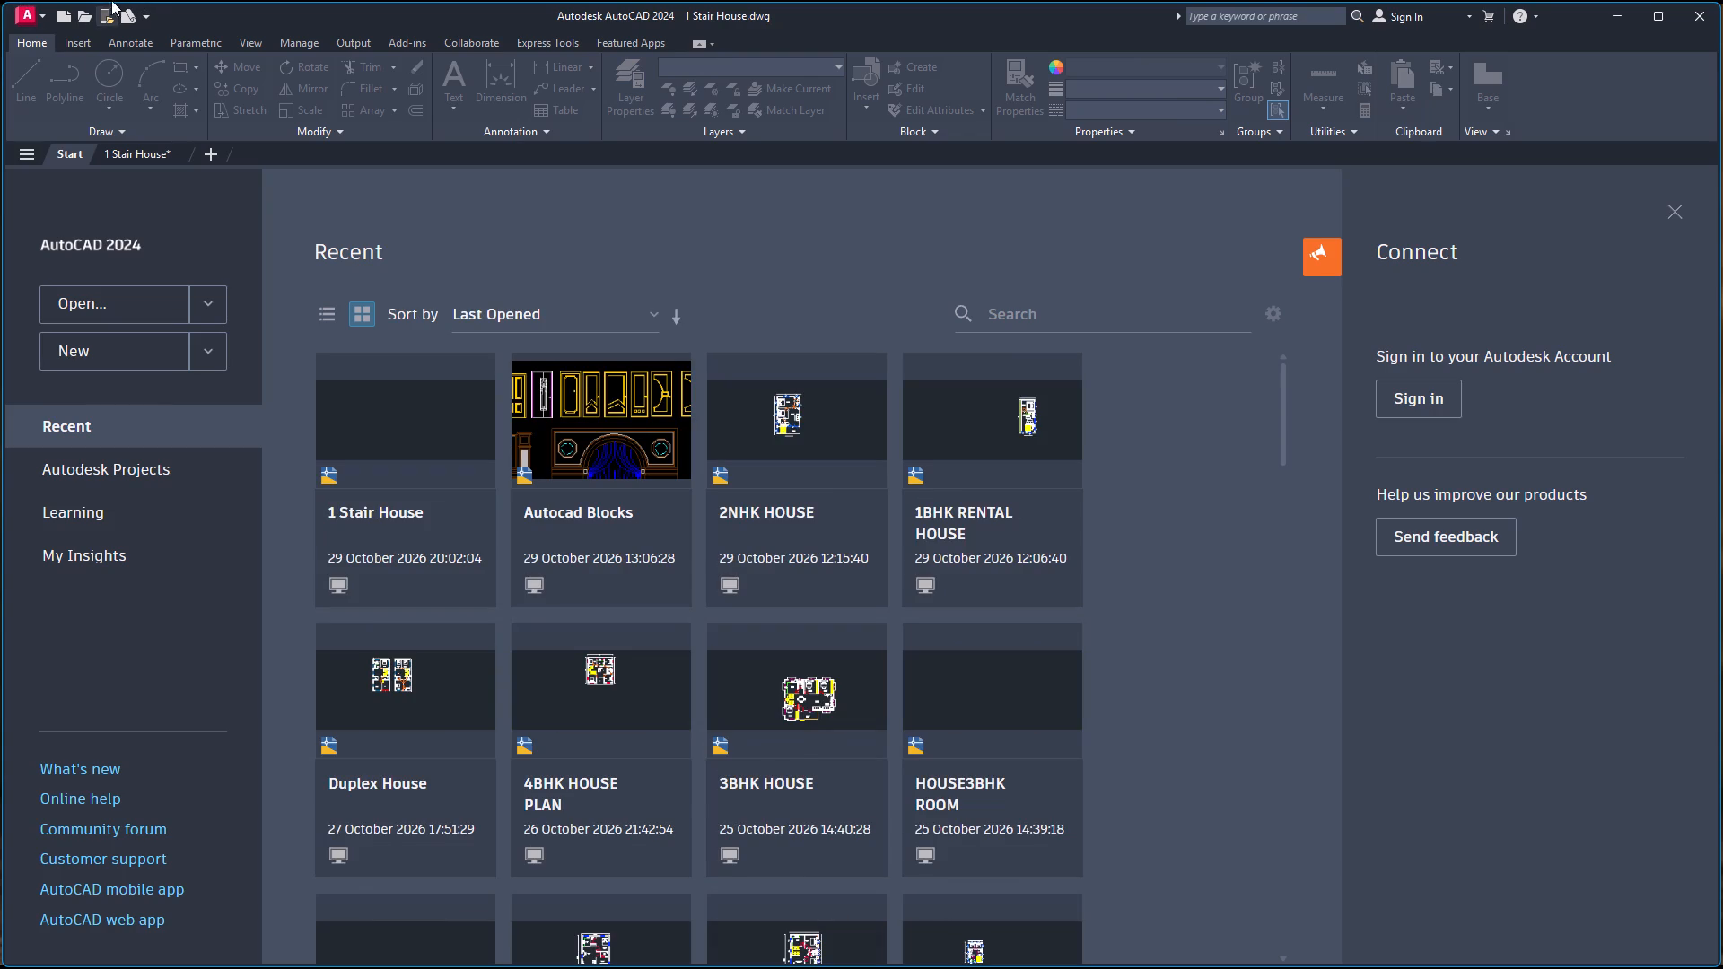
left_click(606, 456)
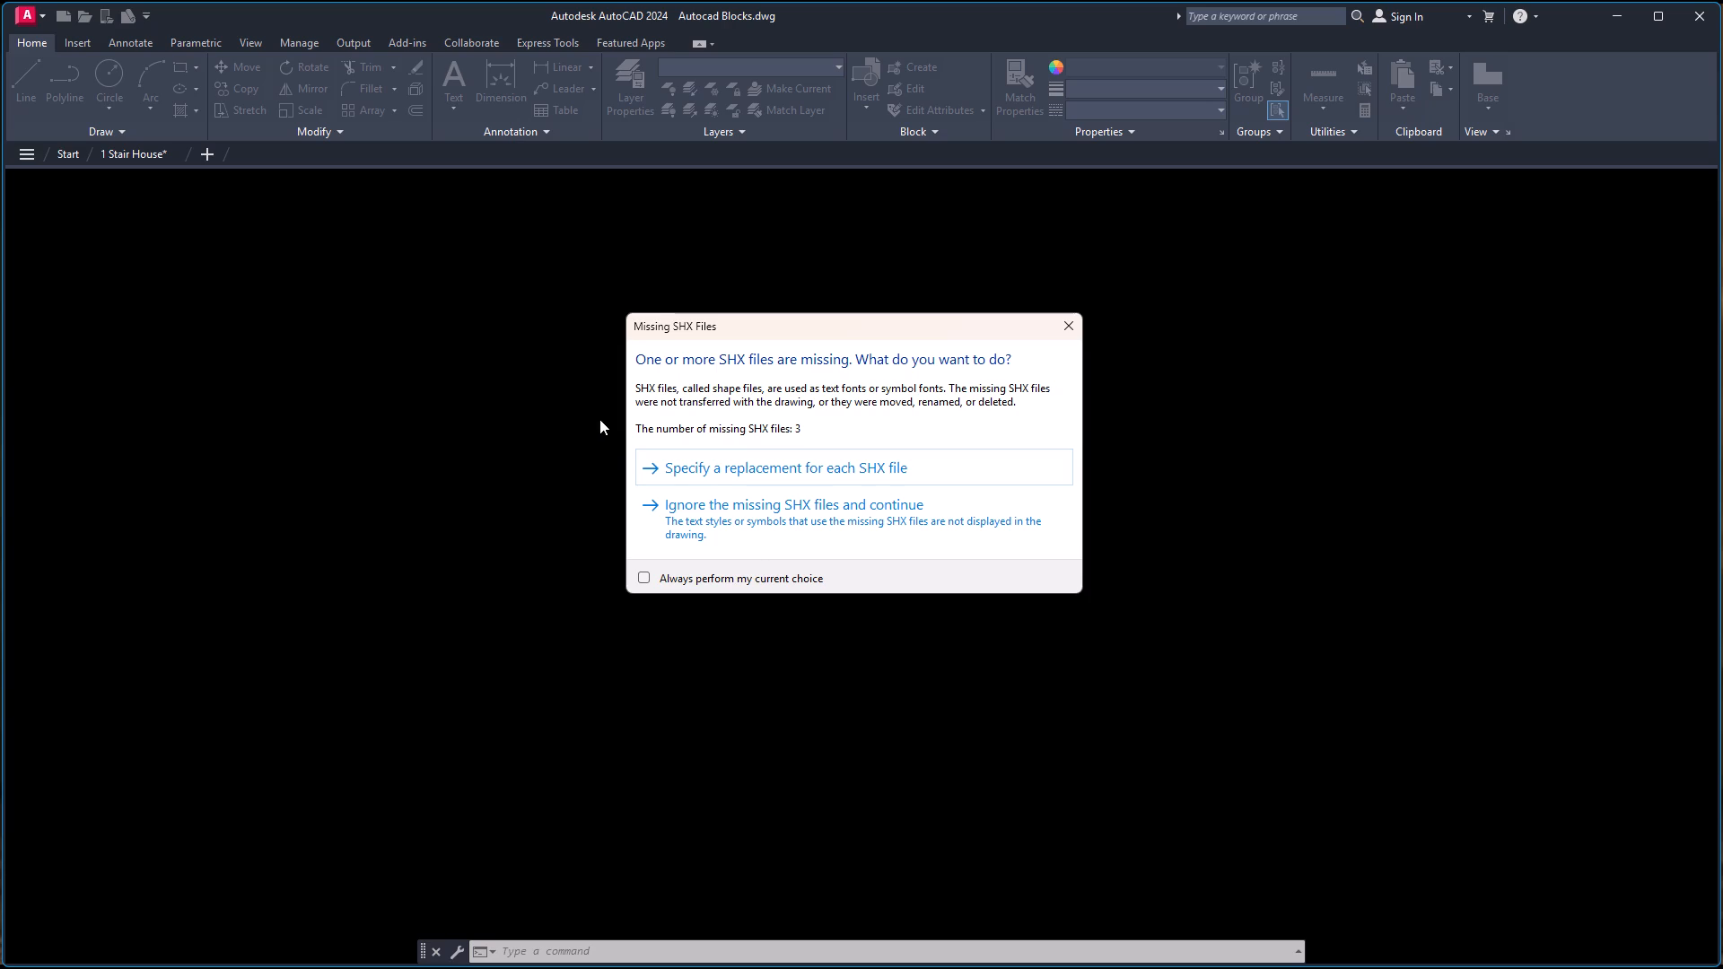
left_click(1068, 329)
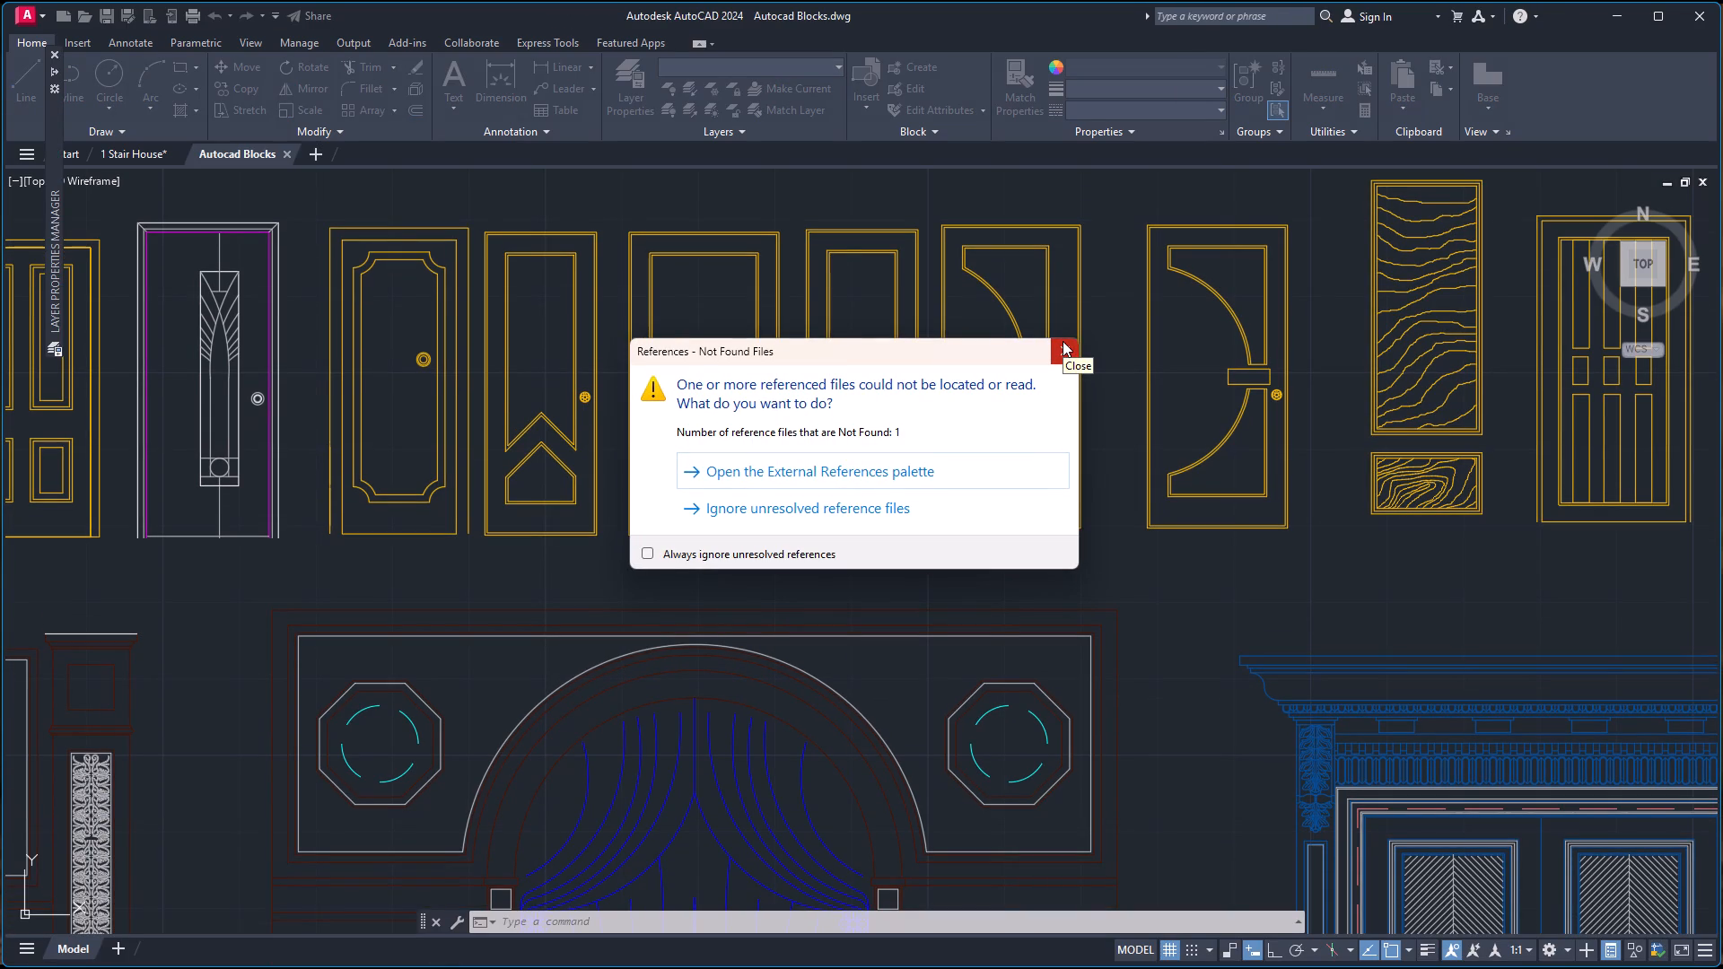
left_click(1063, 341)
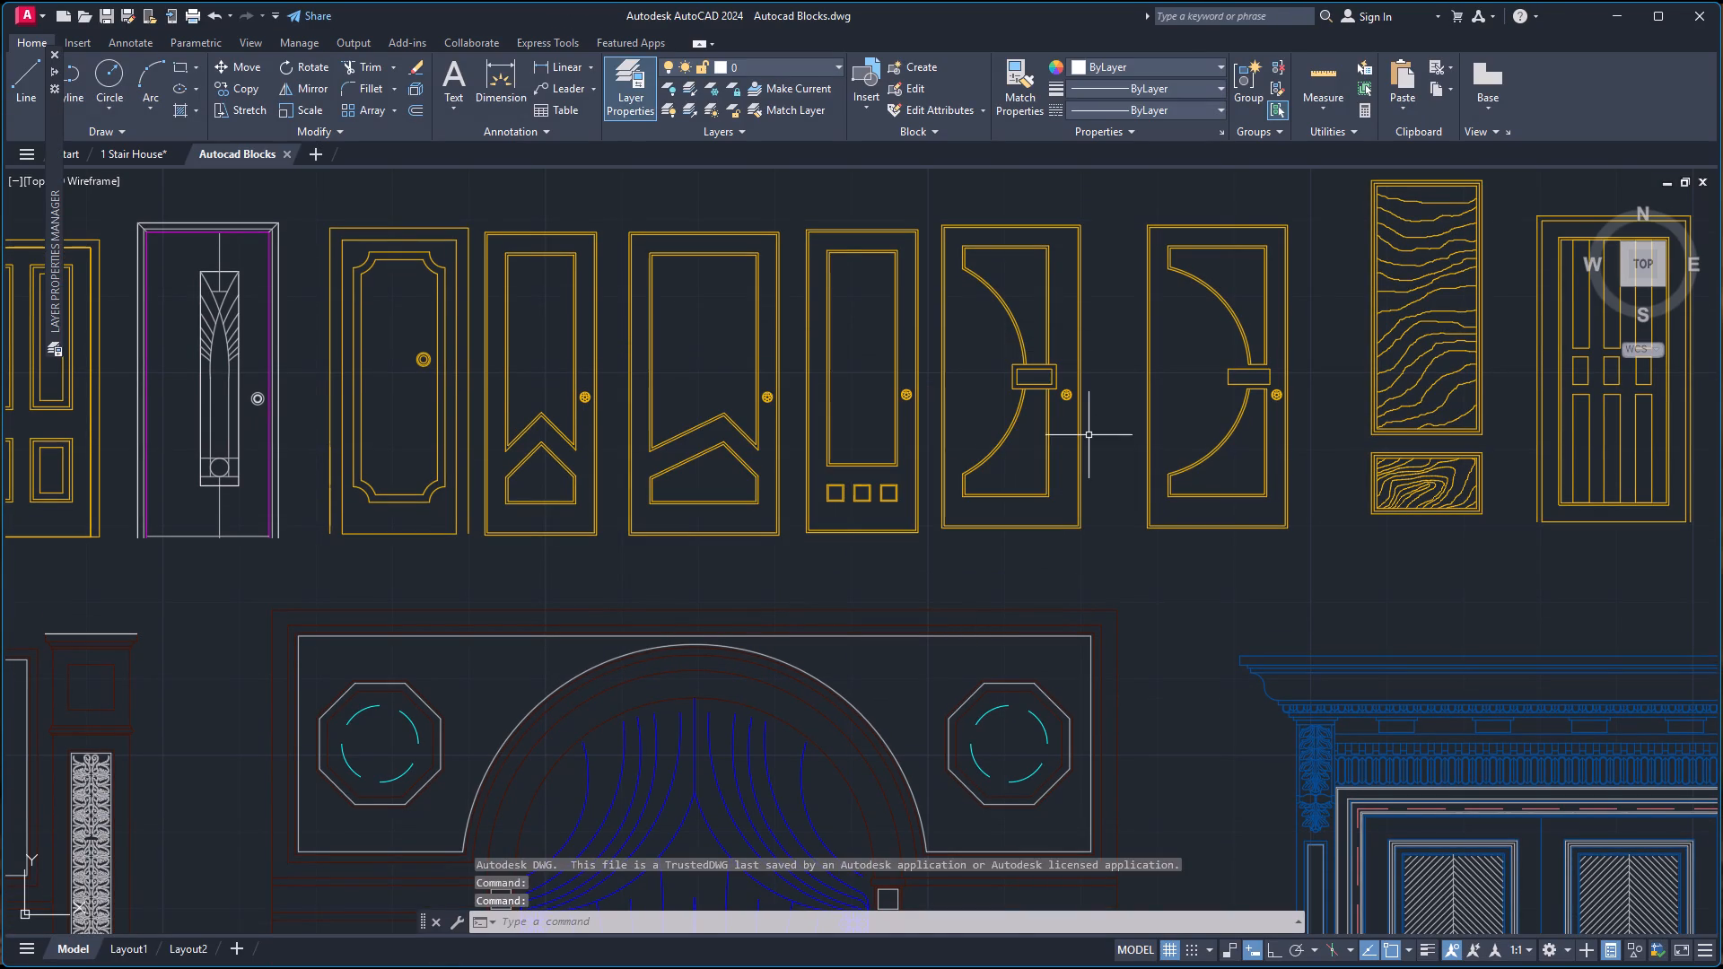
Examine the plan-view cooktops among the Kitchens & Baths blocks to choose one for the kitchen.
scroll(1089, 432, "down", 5)
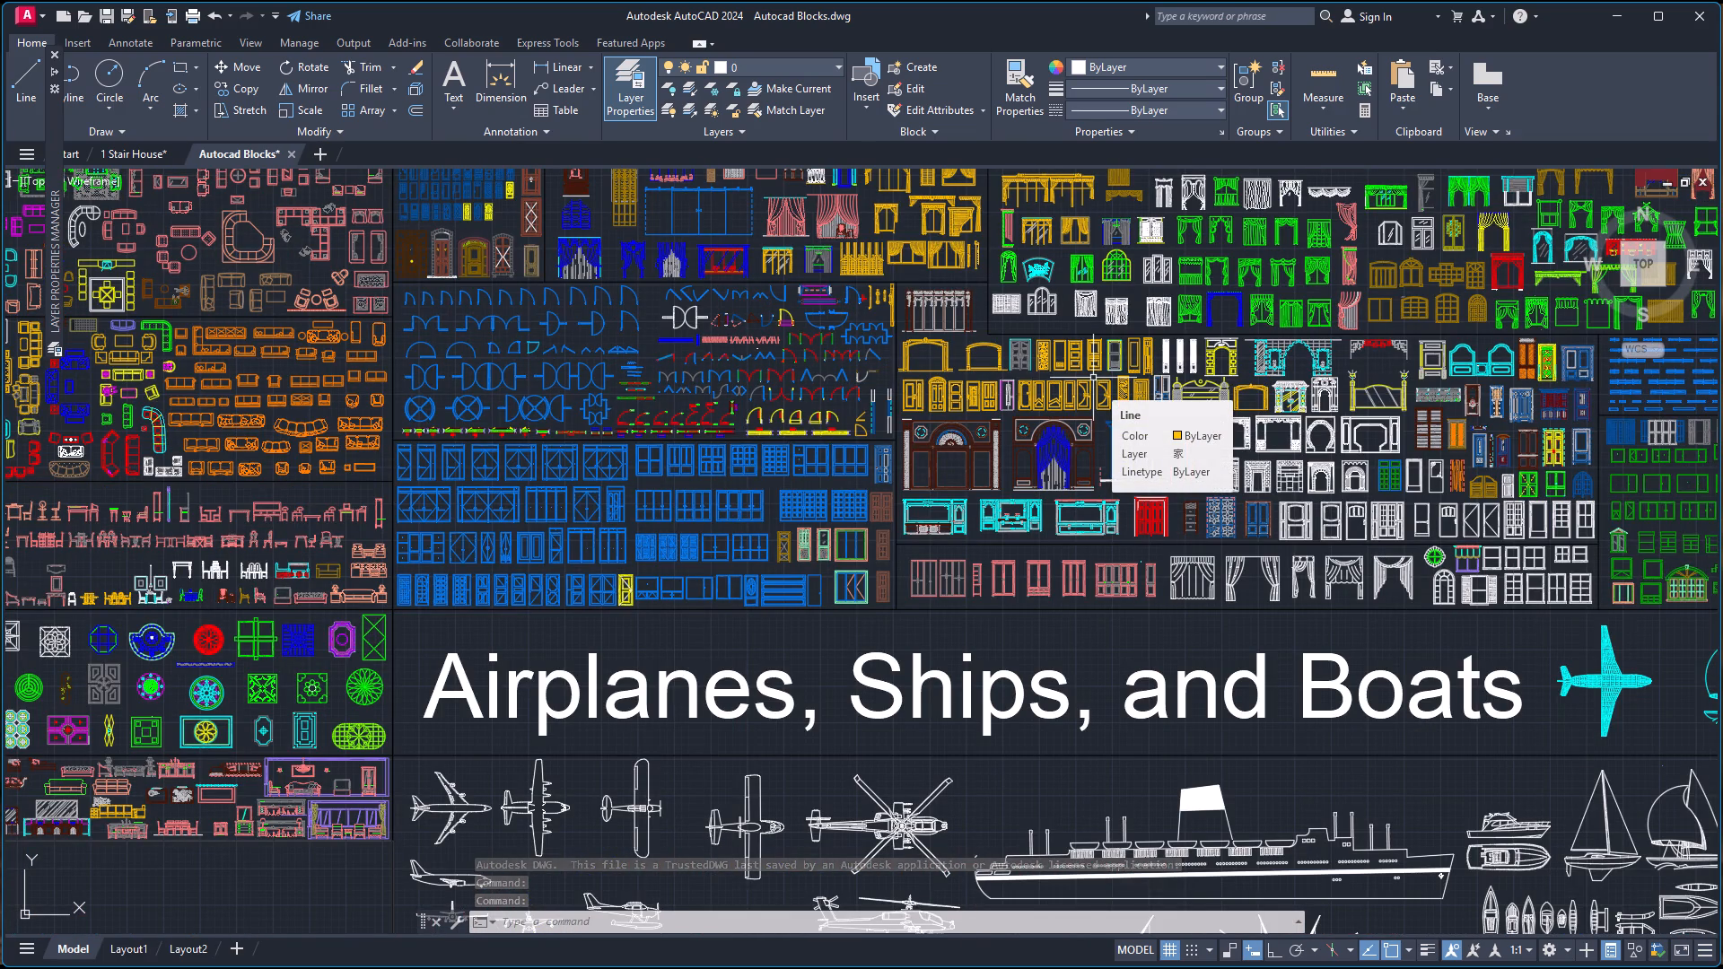
scroll(1093, 378, "down", 2)
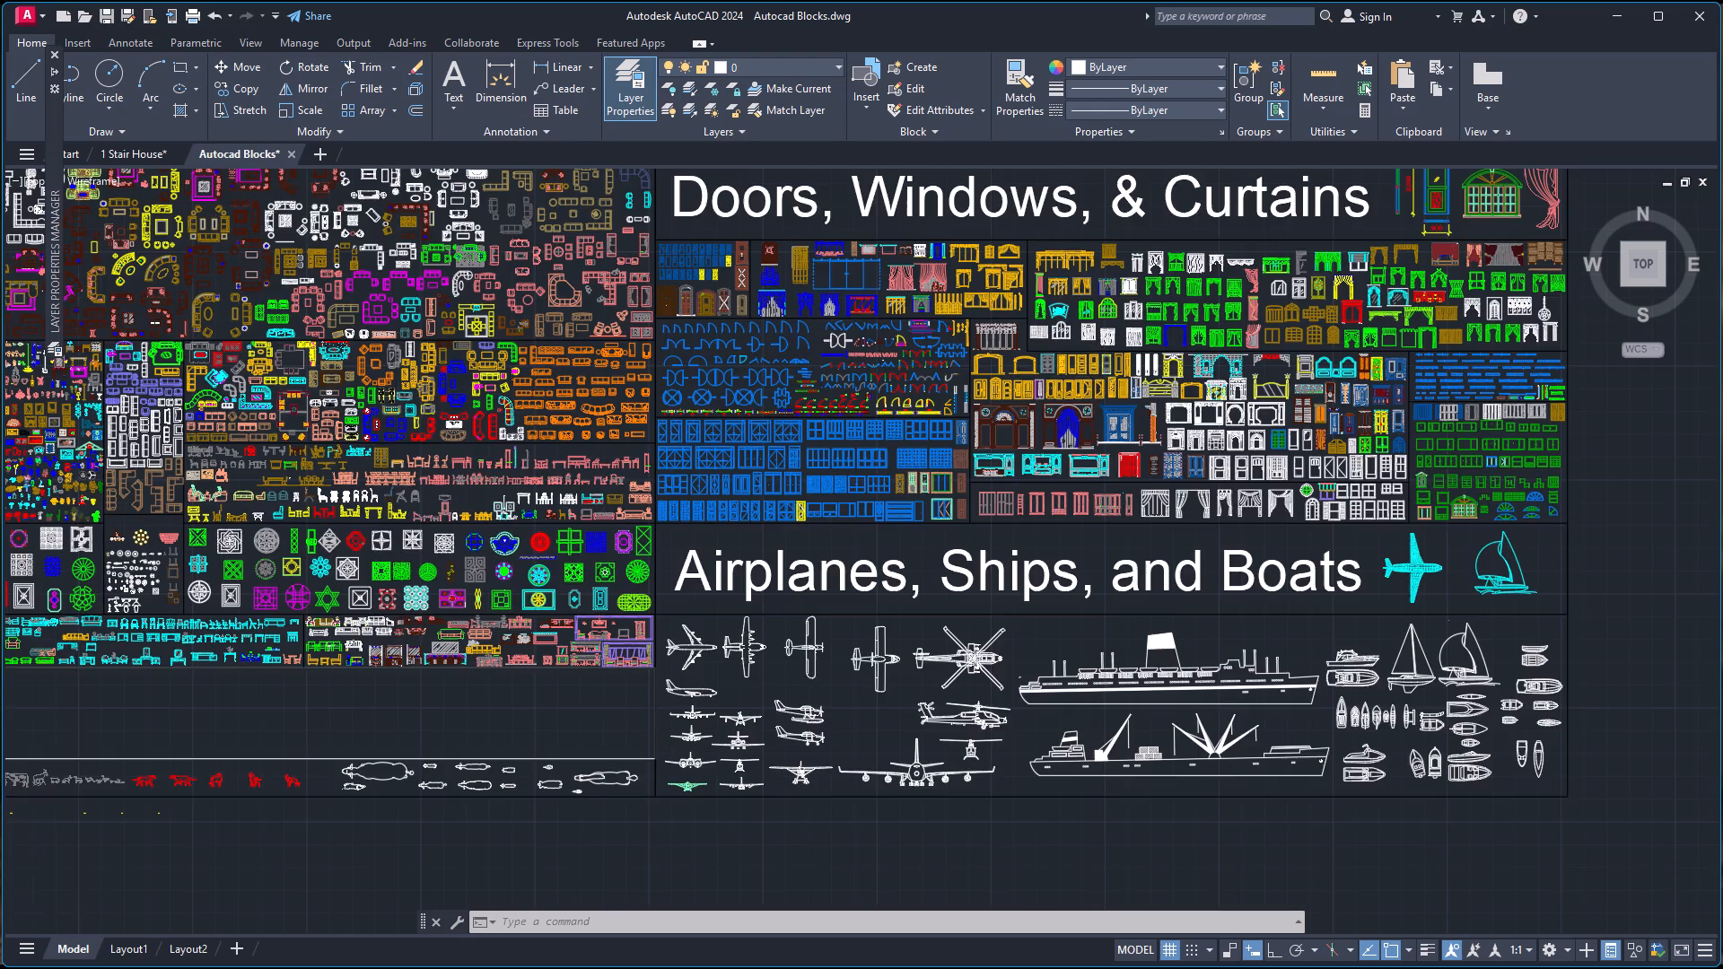
scroll(1093, 378, "down", 6)
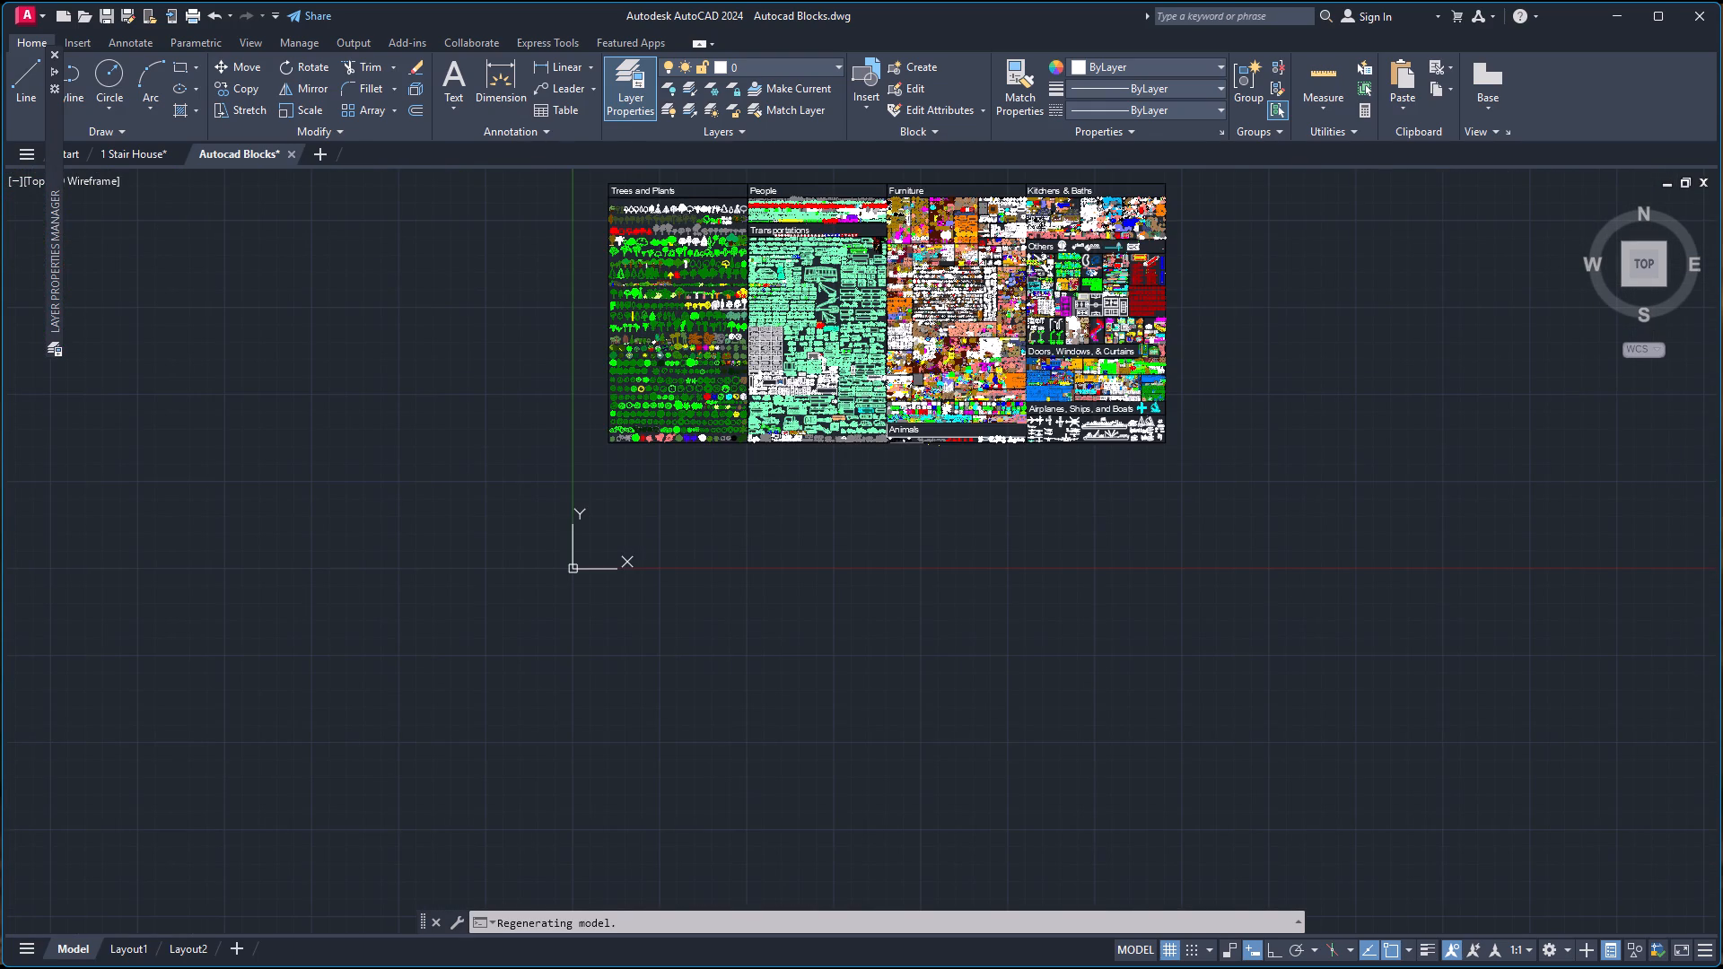
scroll(1048, 300, "up", 3)
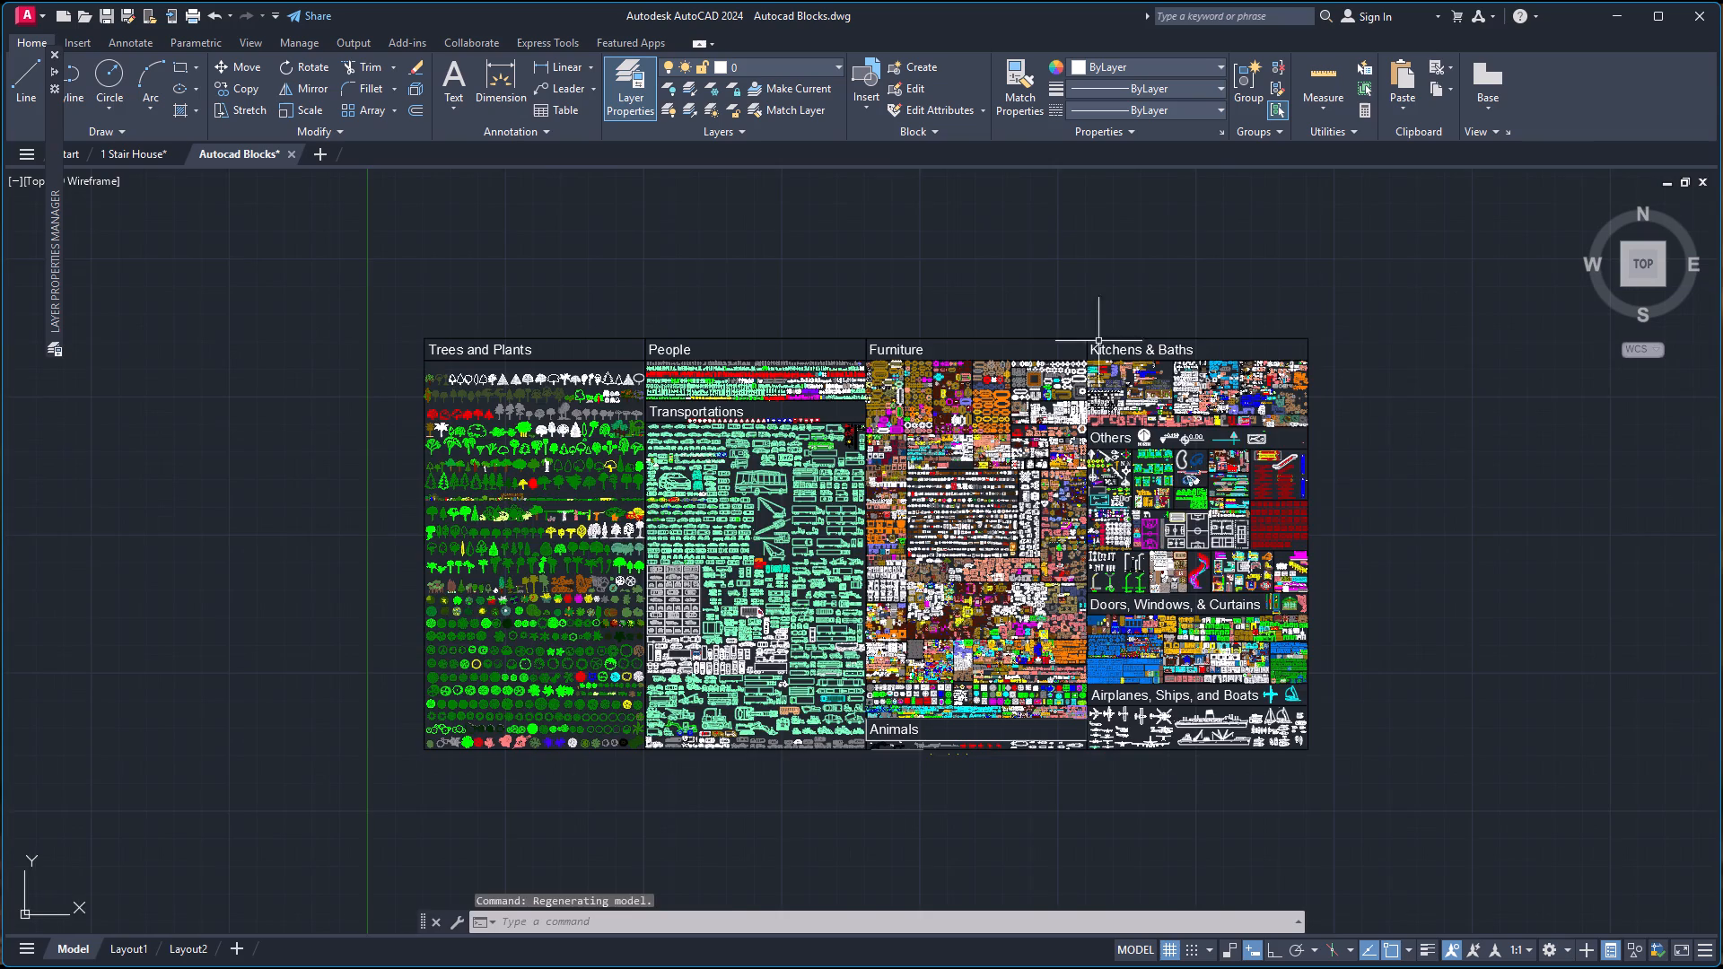
scroll(1102, 347, "up", 2)
scroll(1141, 447, "up", 2)
scroll(1141, 545, "up", 2)
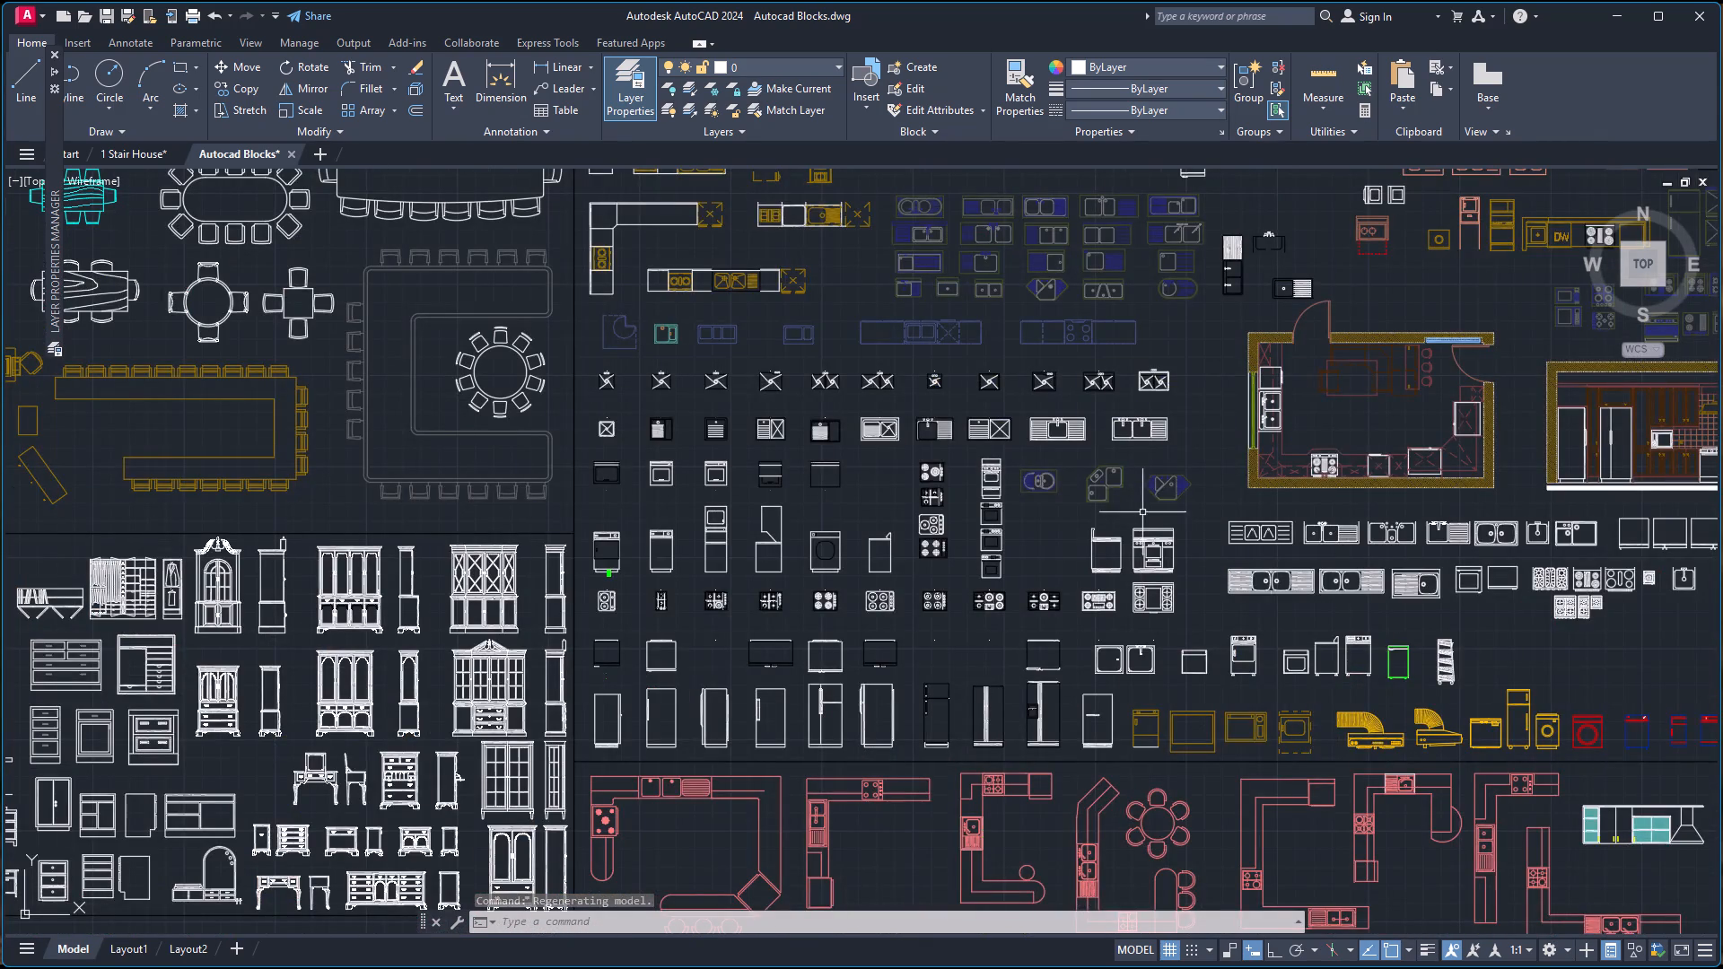
scroll(1069, 412, "up", 4)
scroll(880, 448, "down", 1)
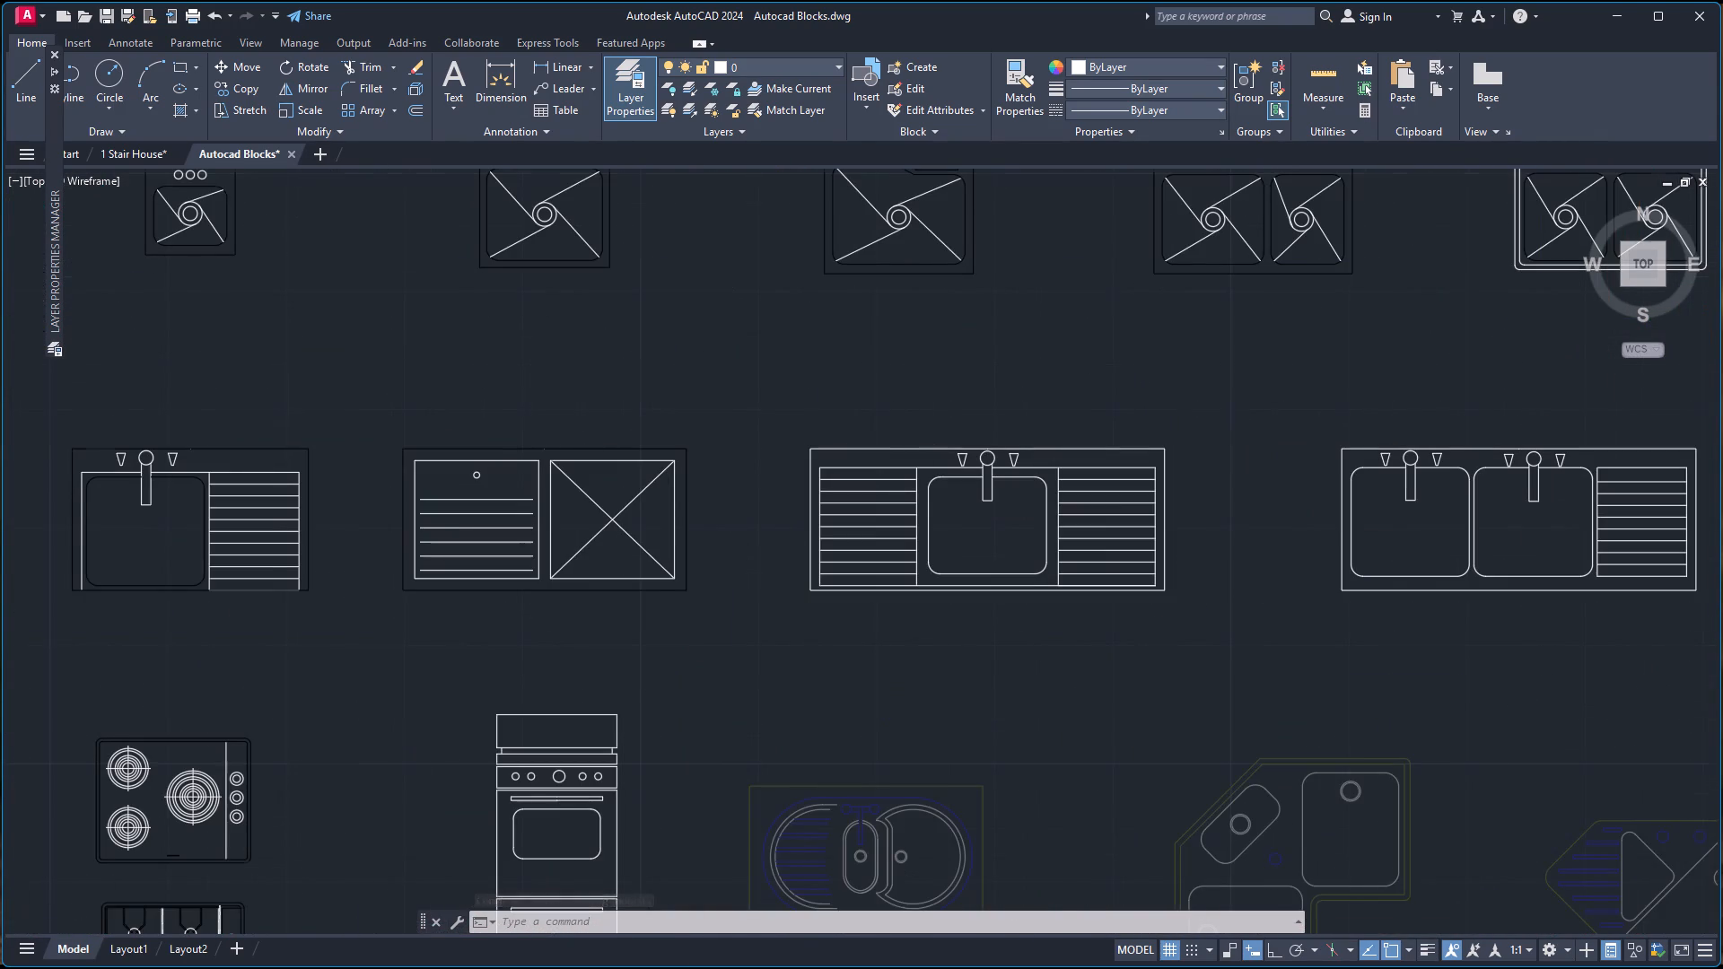
scroll(879, 448, "down", 1)
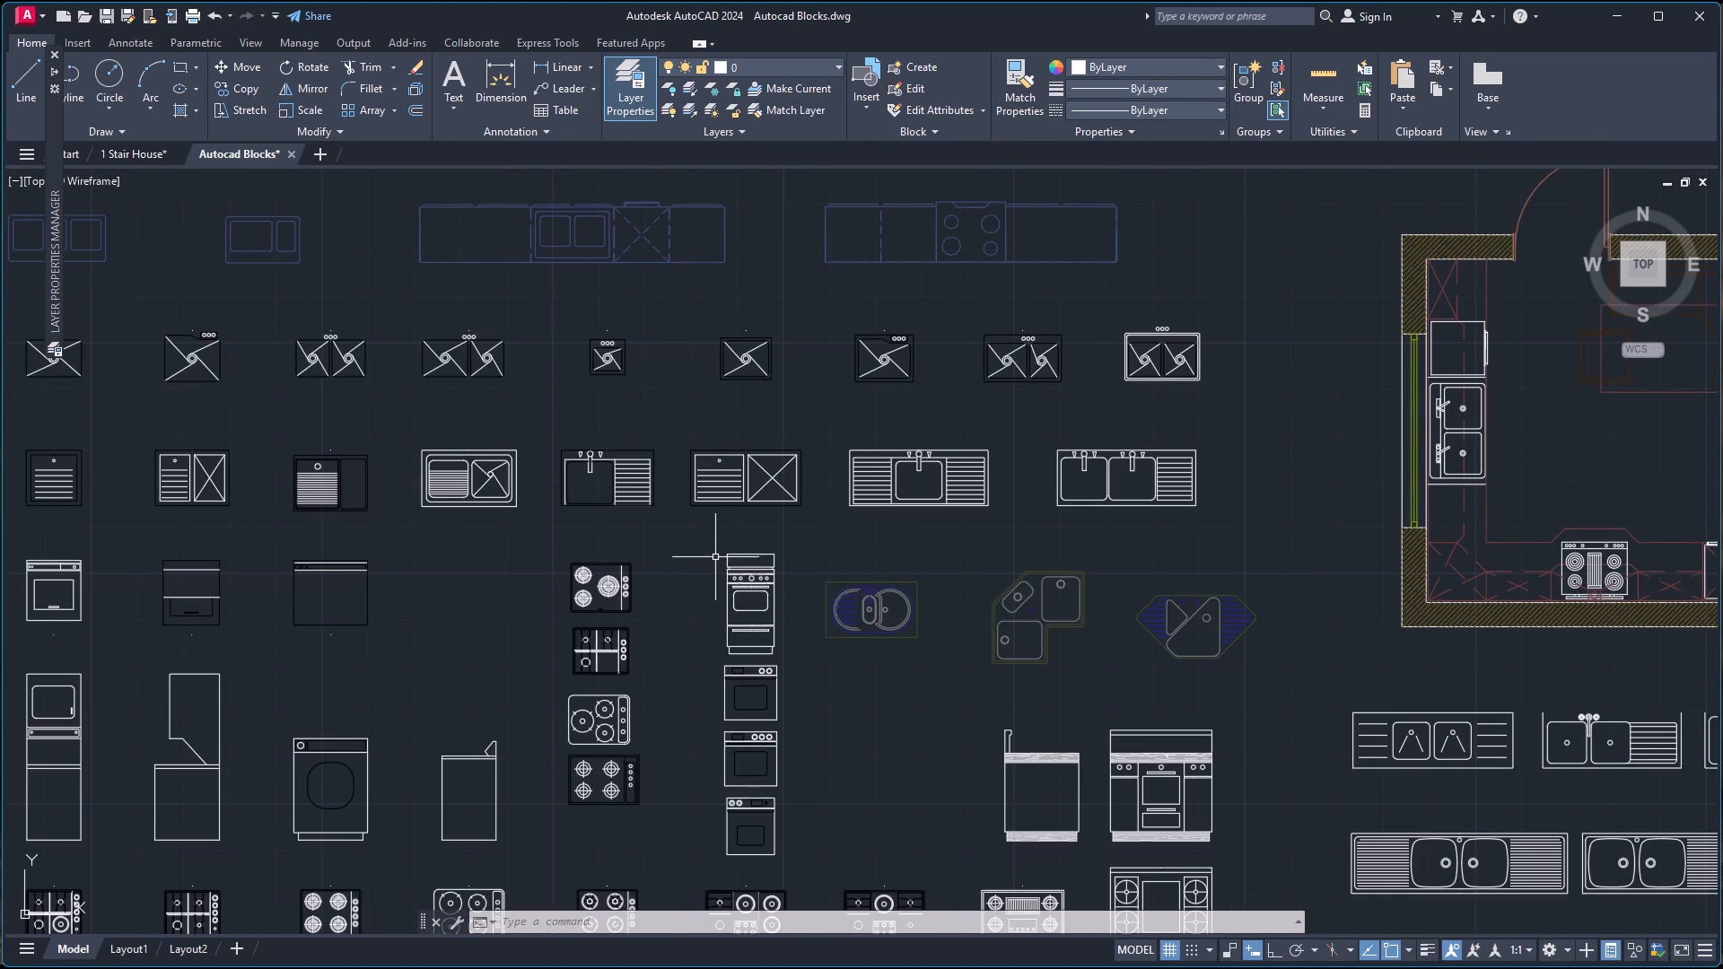
scroll(692, 567, "down", 3)
scroll(692, 633, "up", 2)
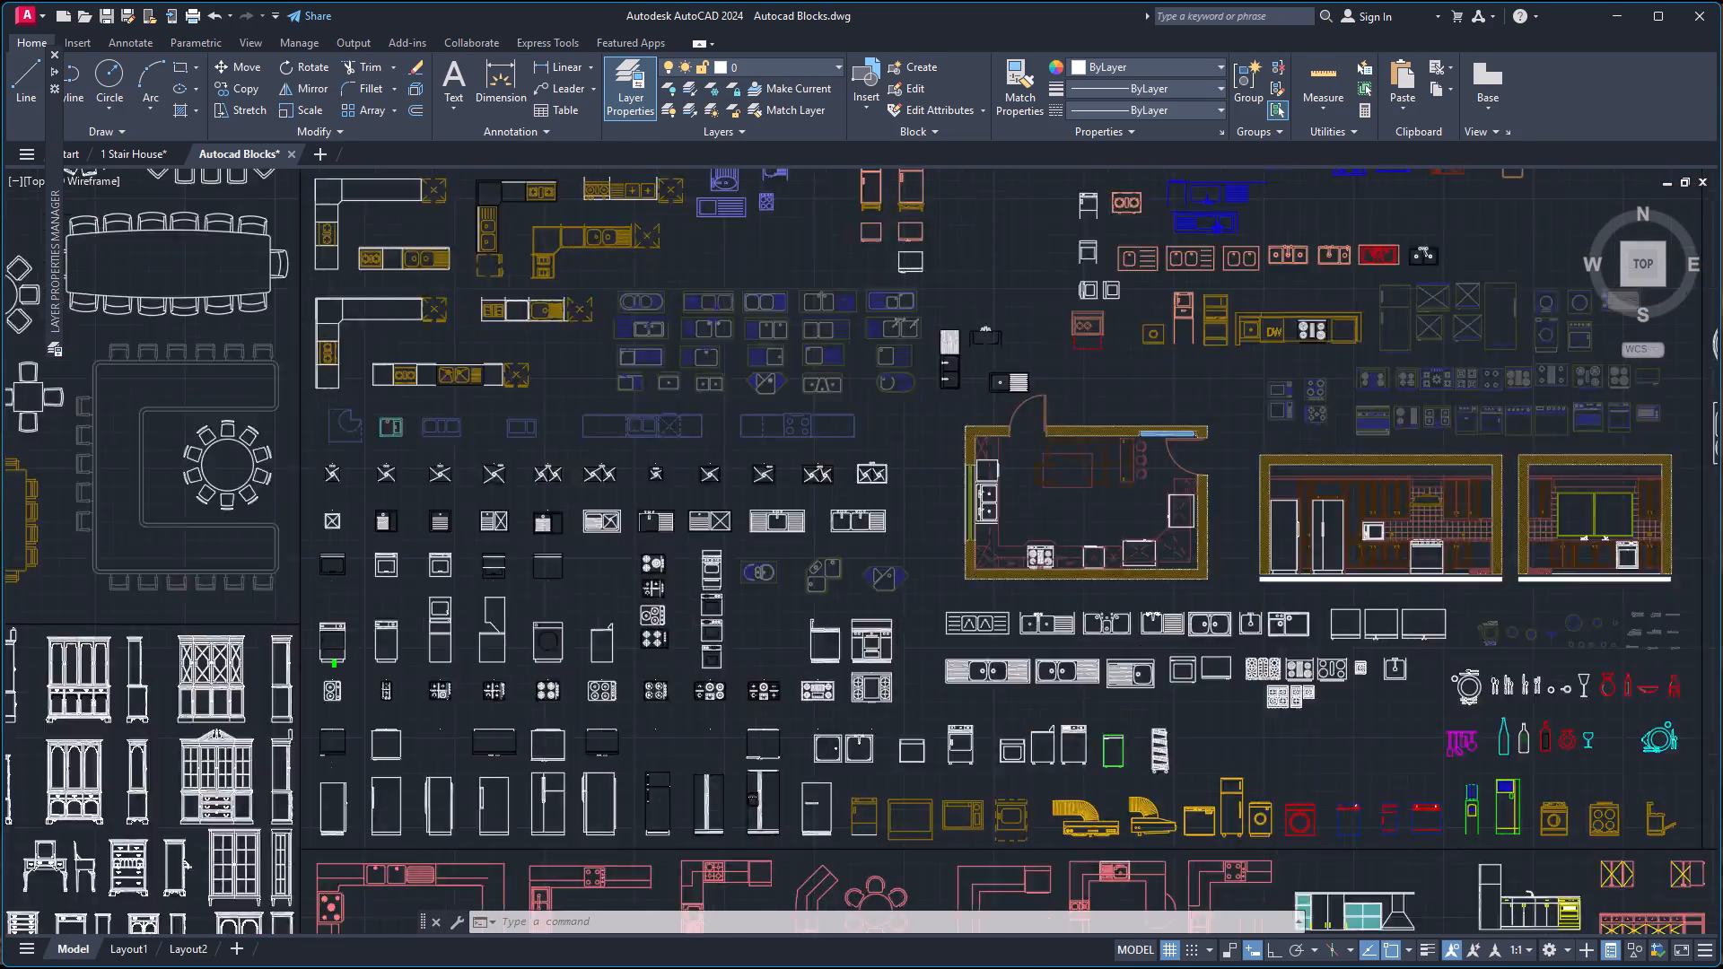
scroll(692, 633, "up", 1)
scroll(517, 796, "up", 1)
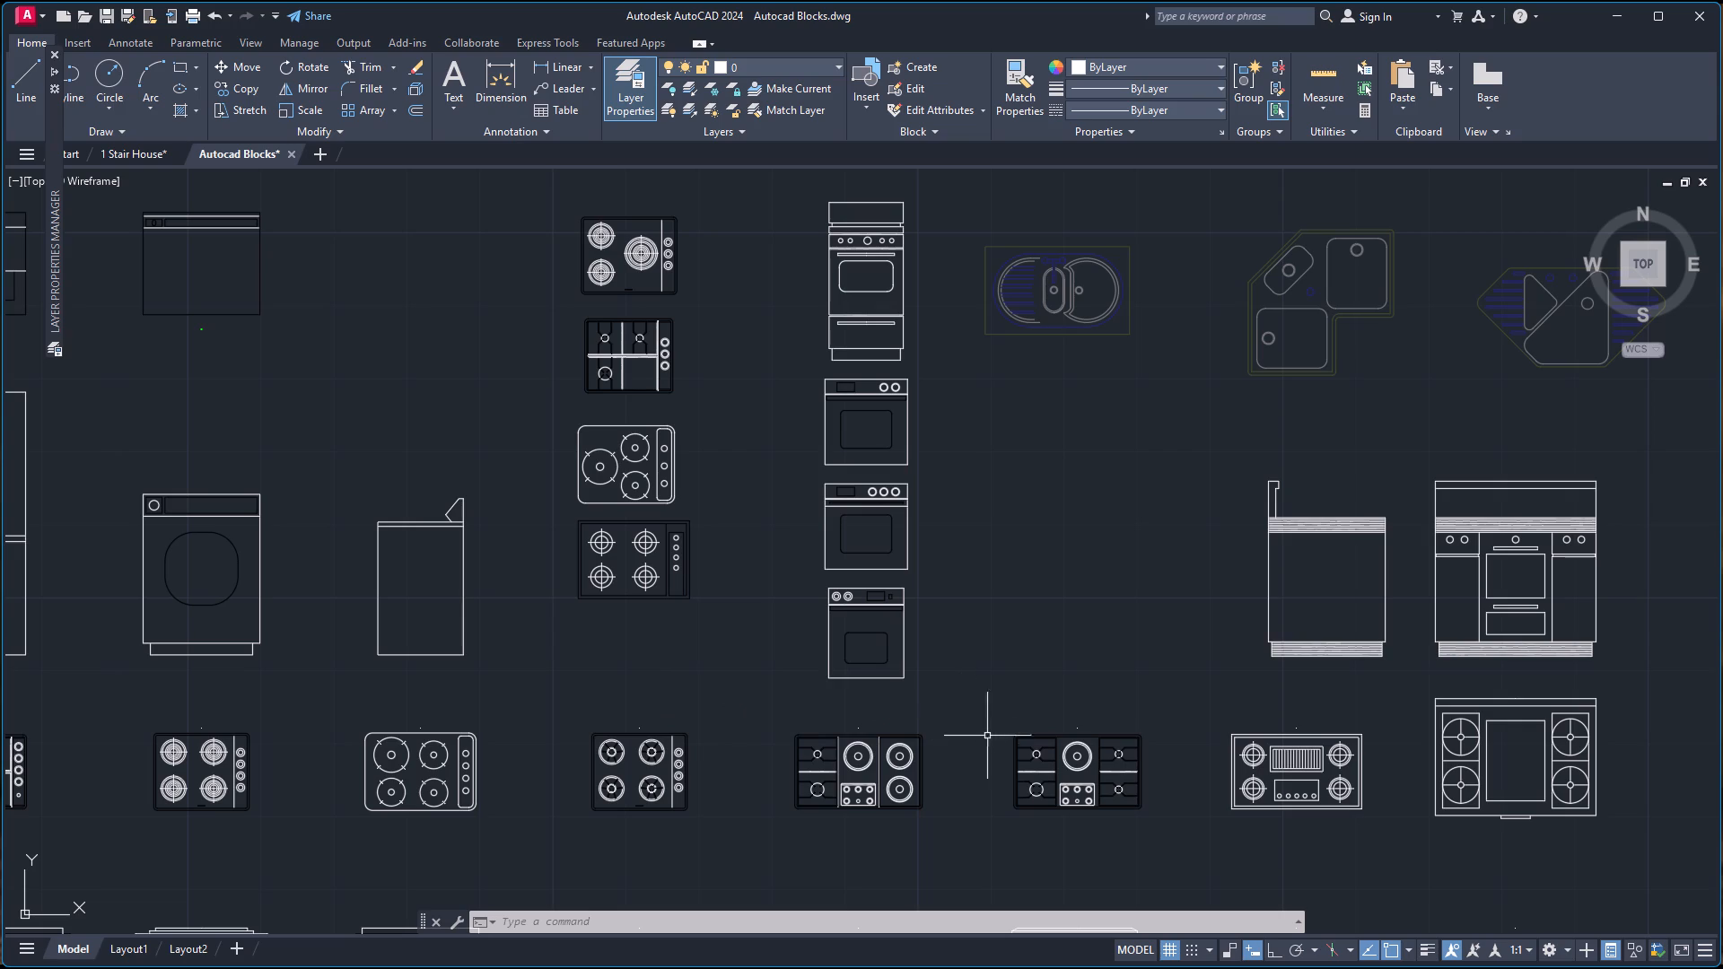
scroll(1009, 719, "down", 2)
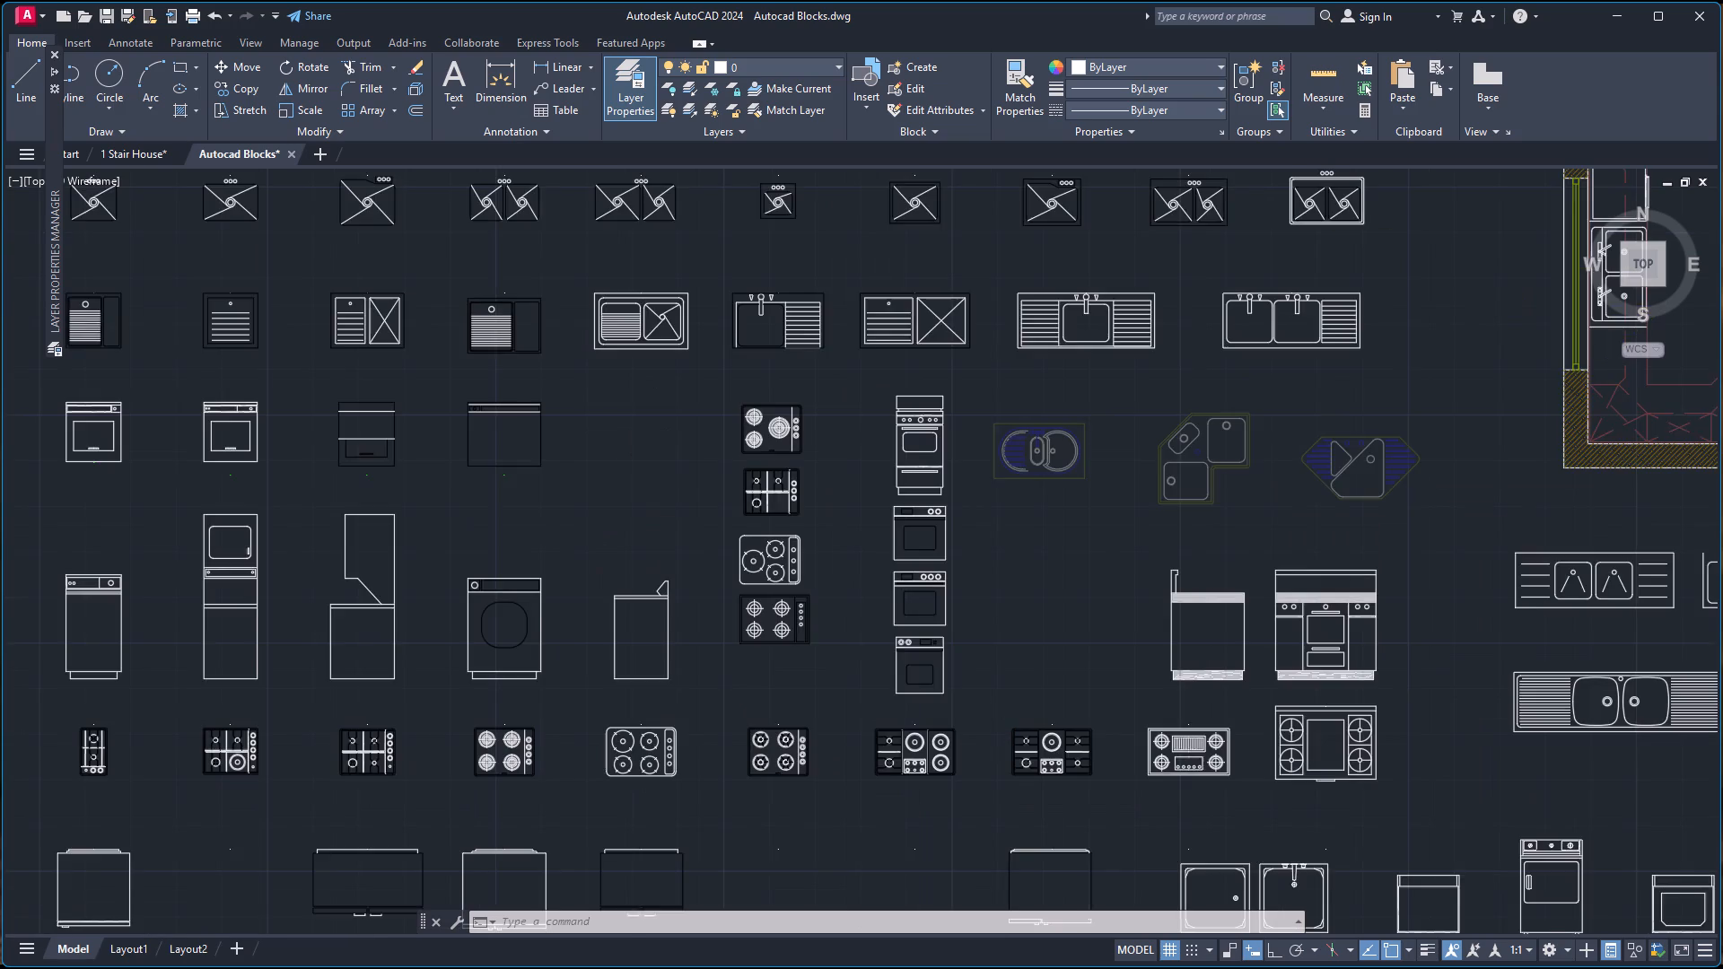
scroll(1009, 719, "up", 2)
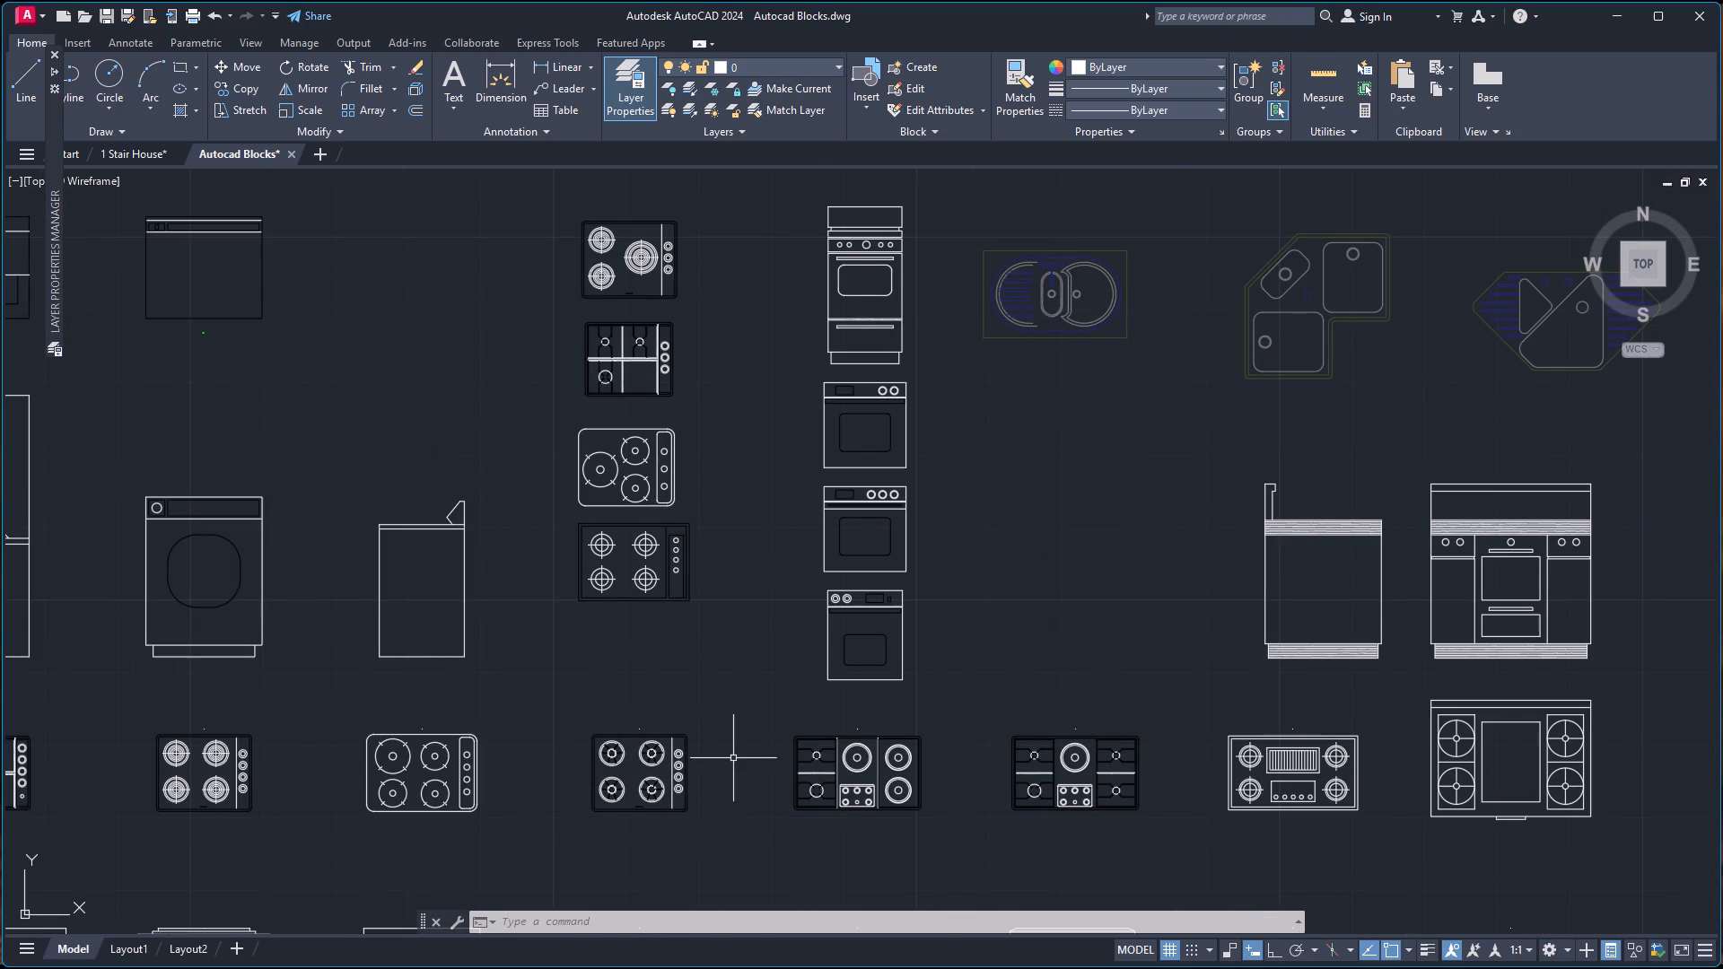
Copy the five-burner cooktop with the central control panel into the 1 Stair House drawing, just east of the west plan's kitchen.
left_click(782, 732)
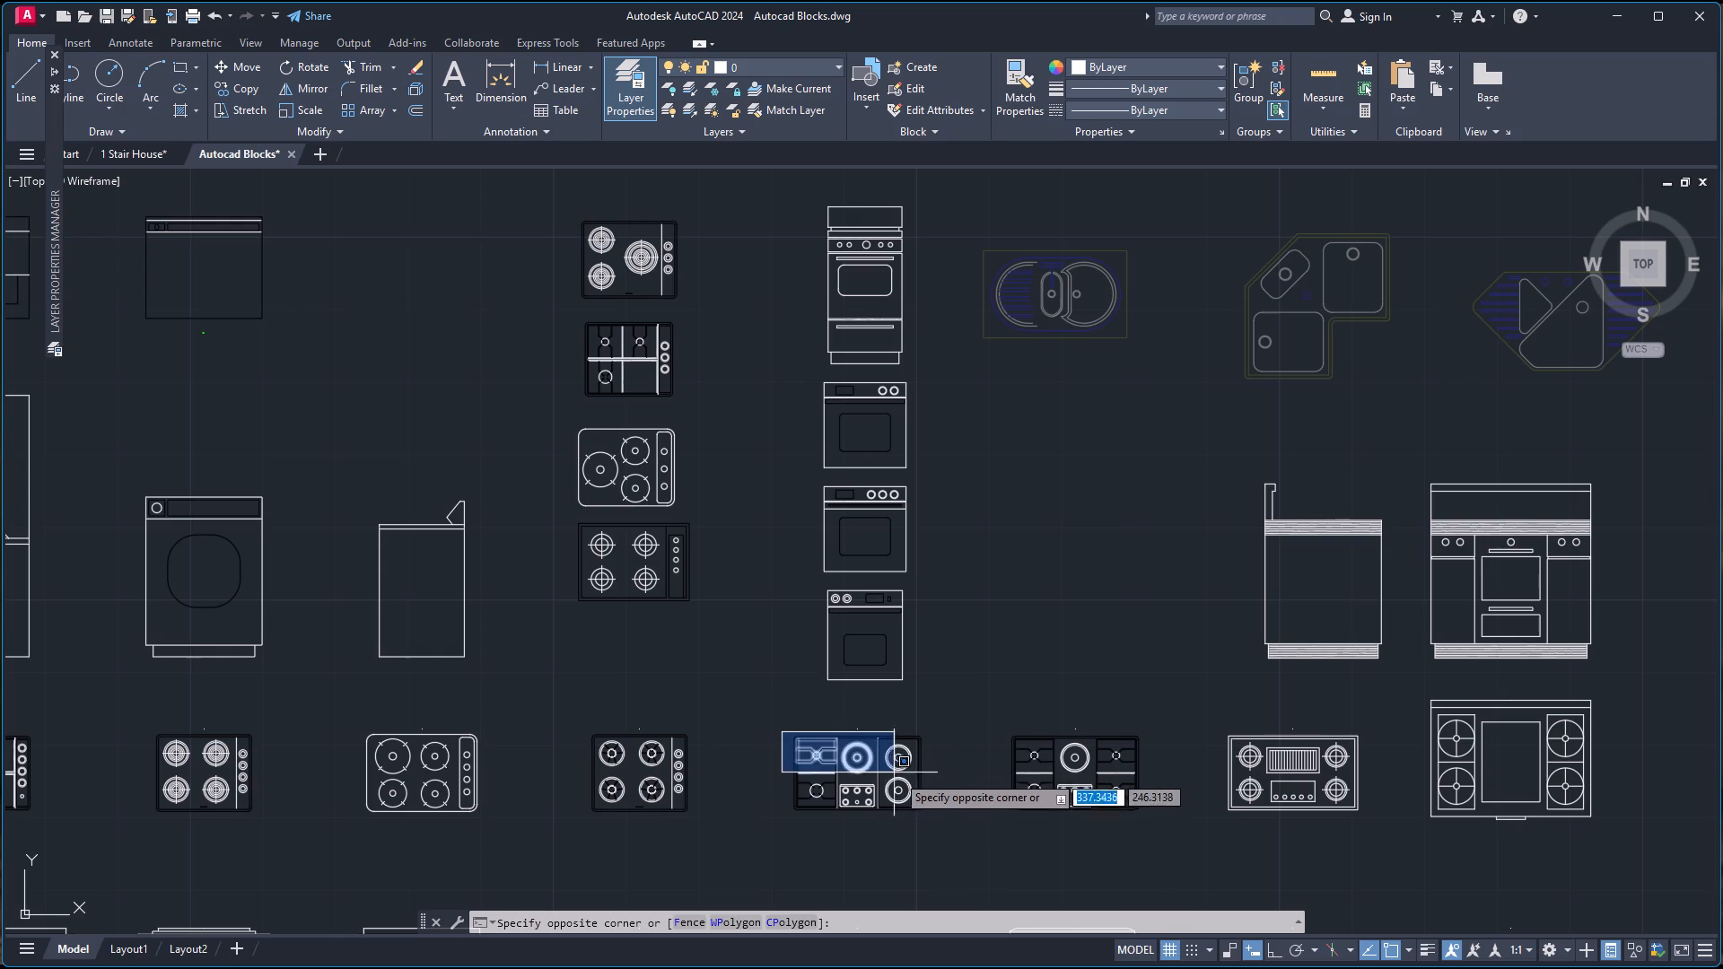
left_click(924, 814)
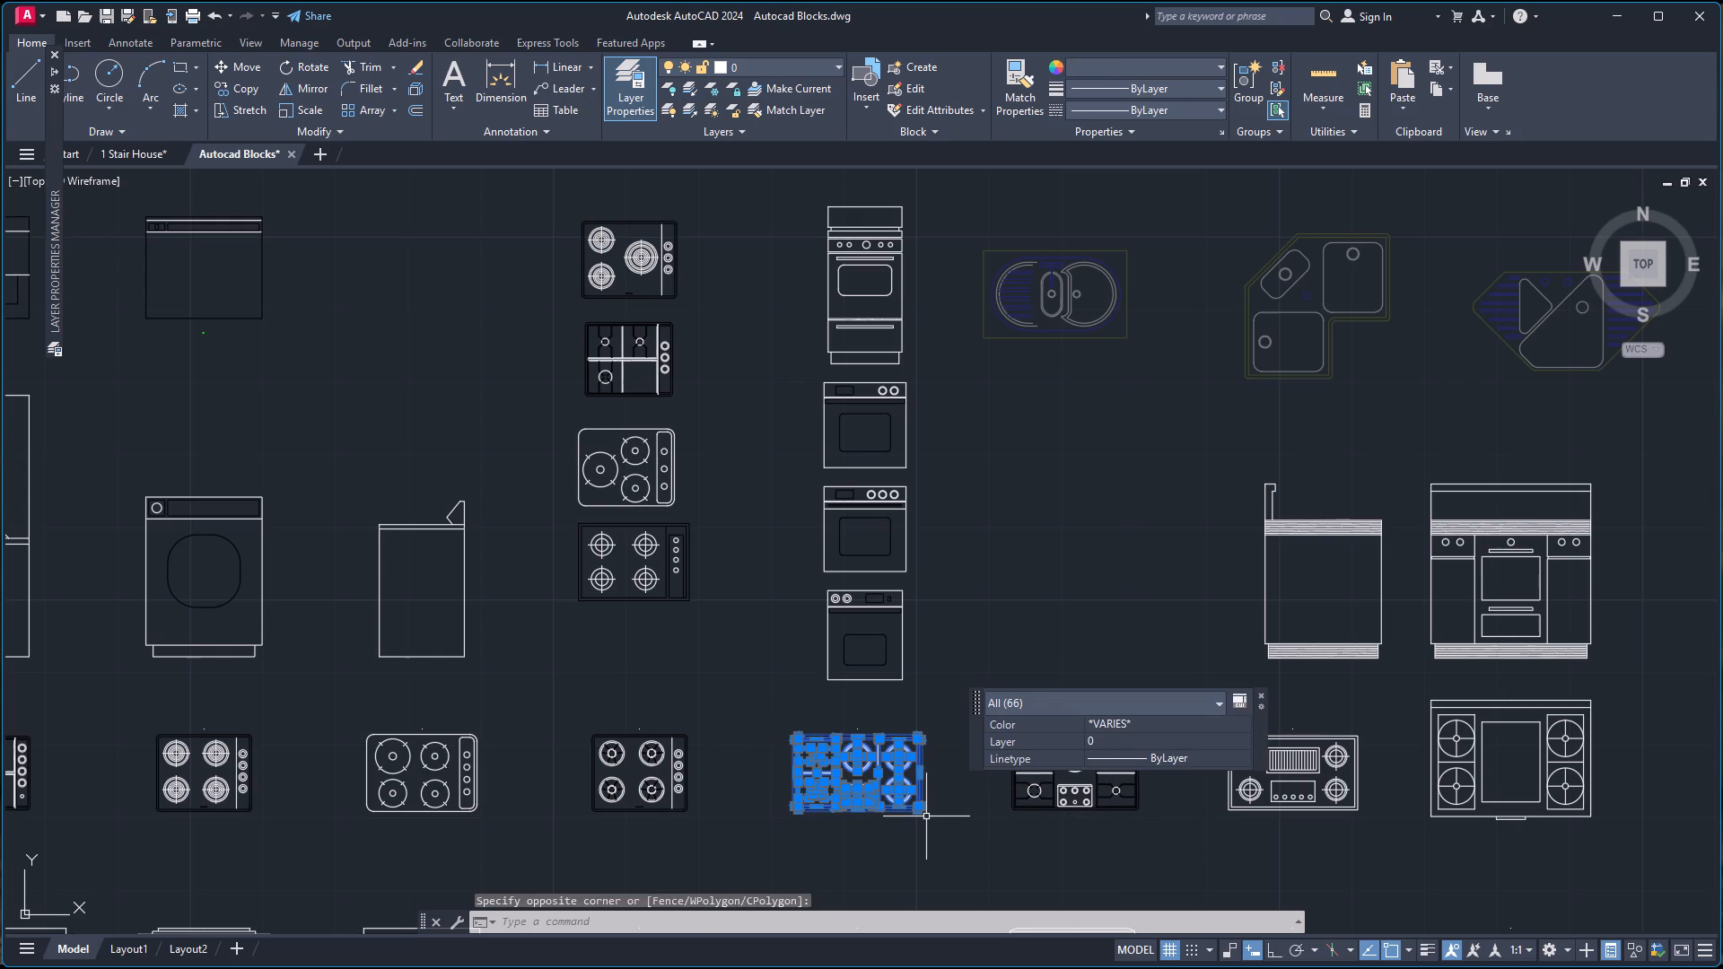
key("ctrl+c")
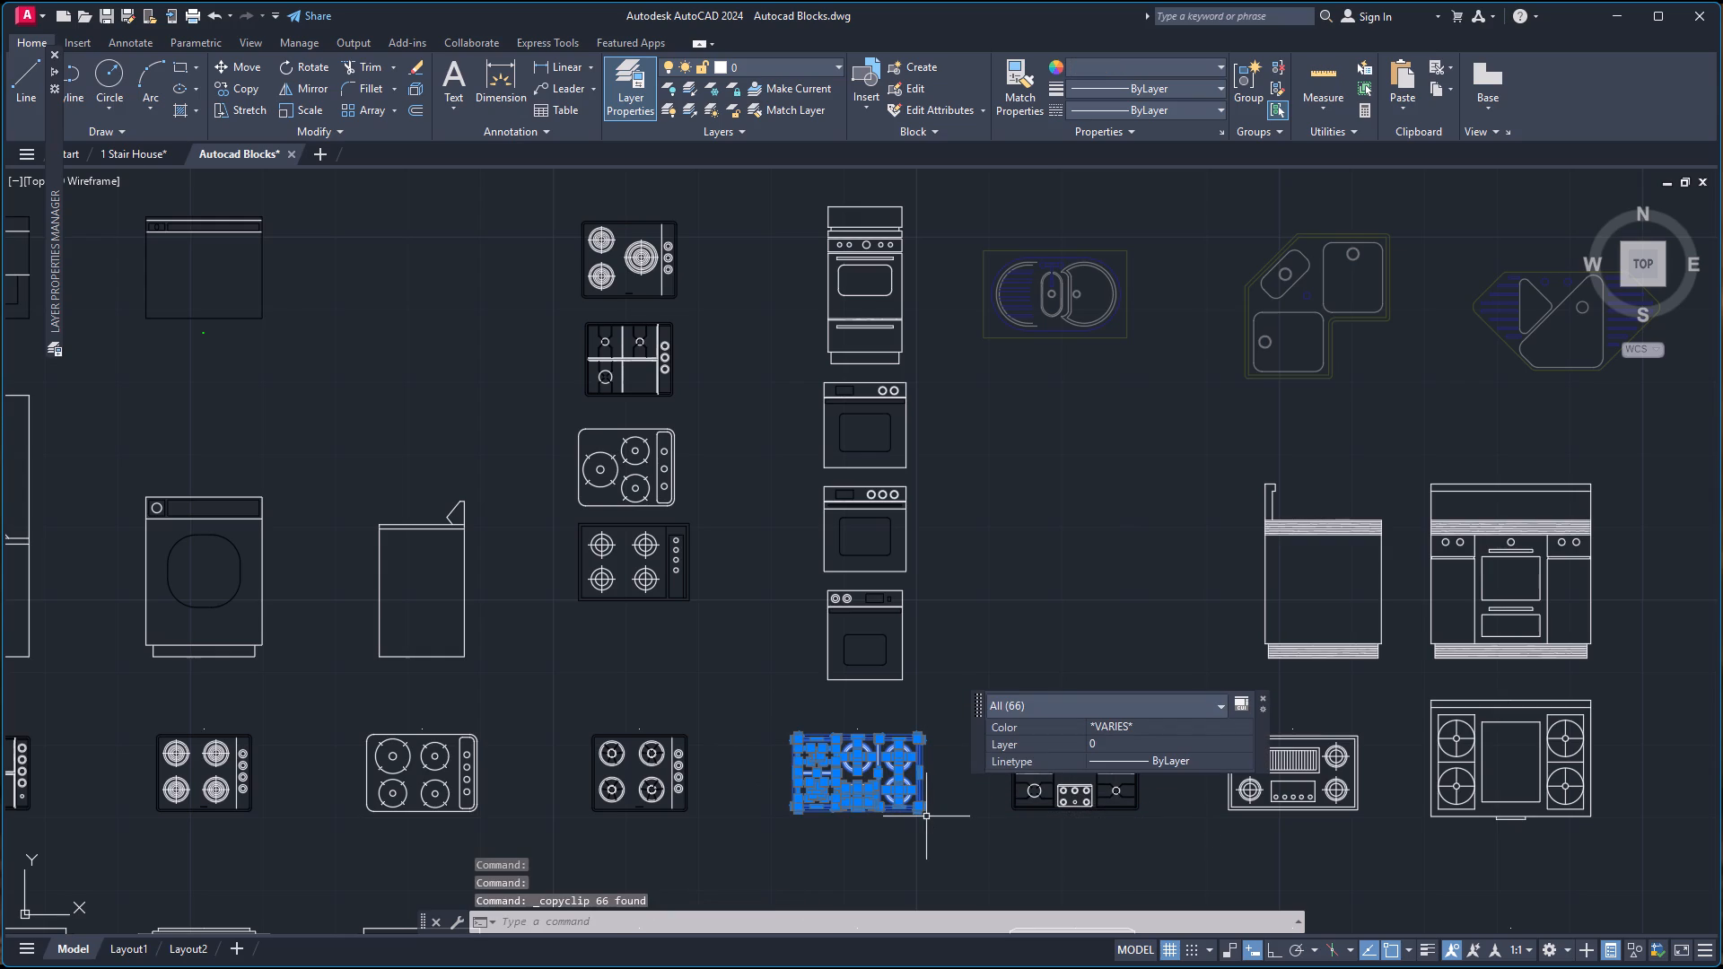
key("ctrl+c")
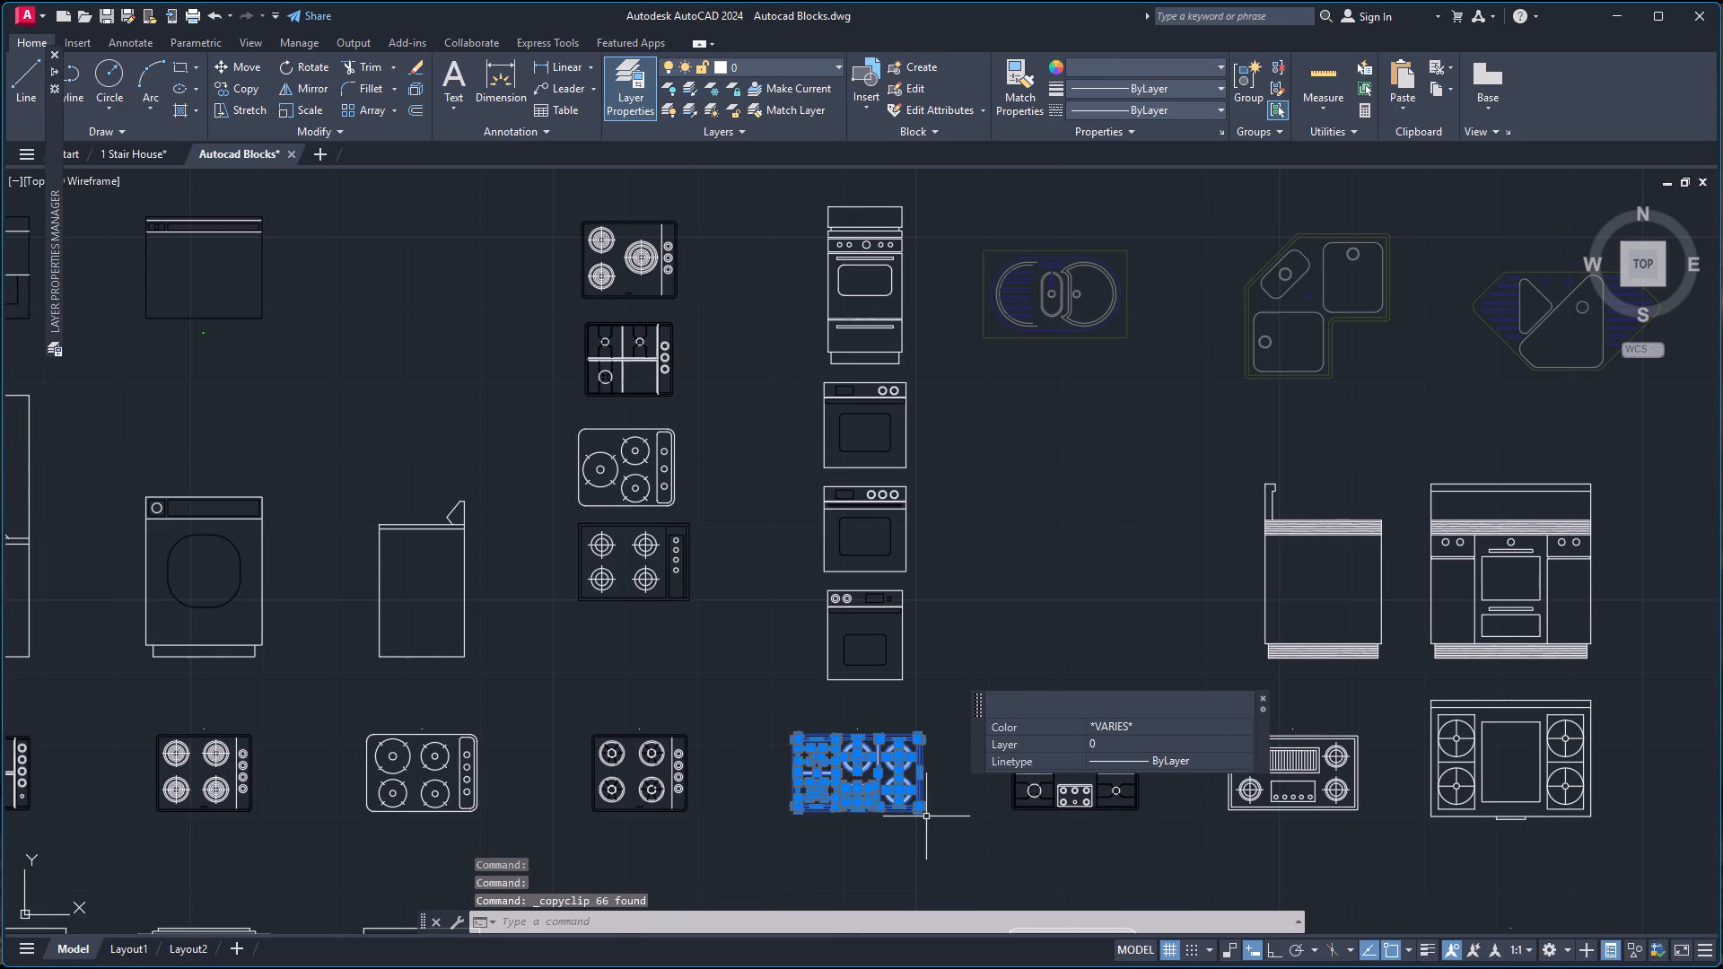
left_click(134, 151)
left_click(1285, 516)
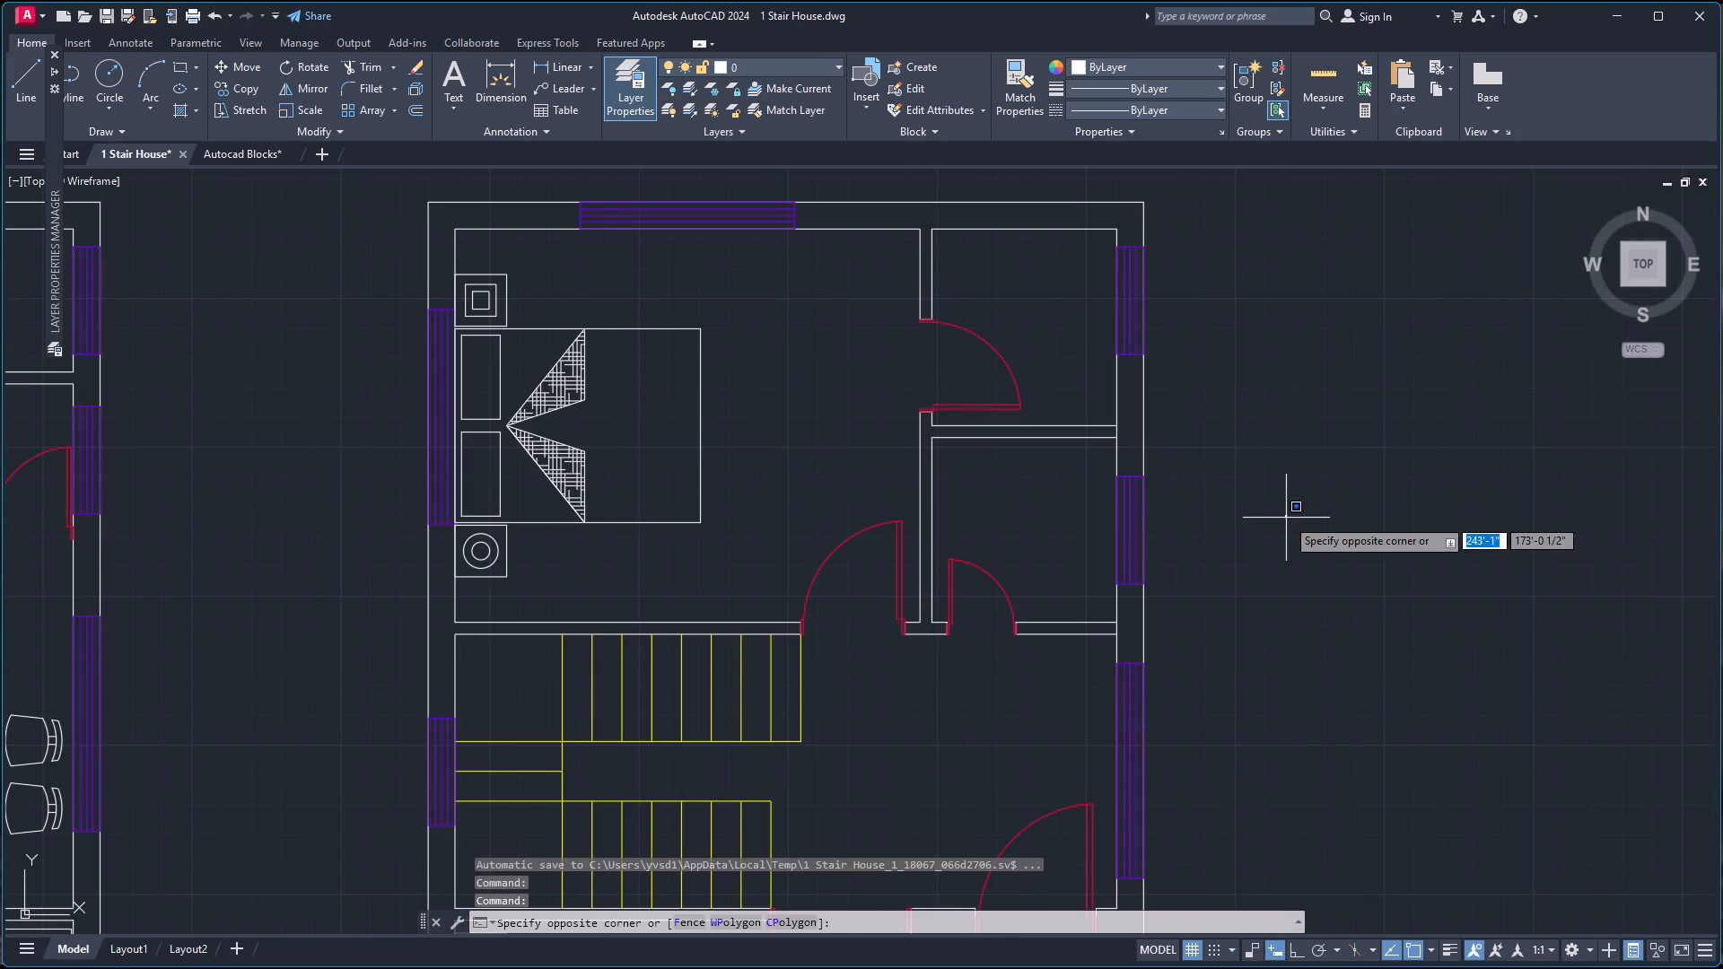
key("ctrl+v")
scroll(1235, 536, "down", 3)
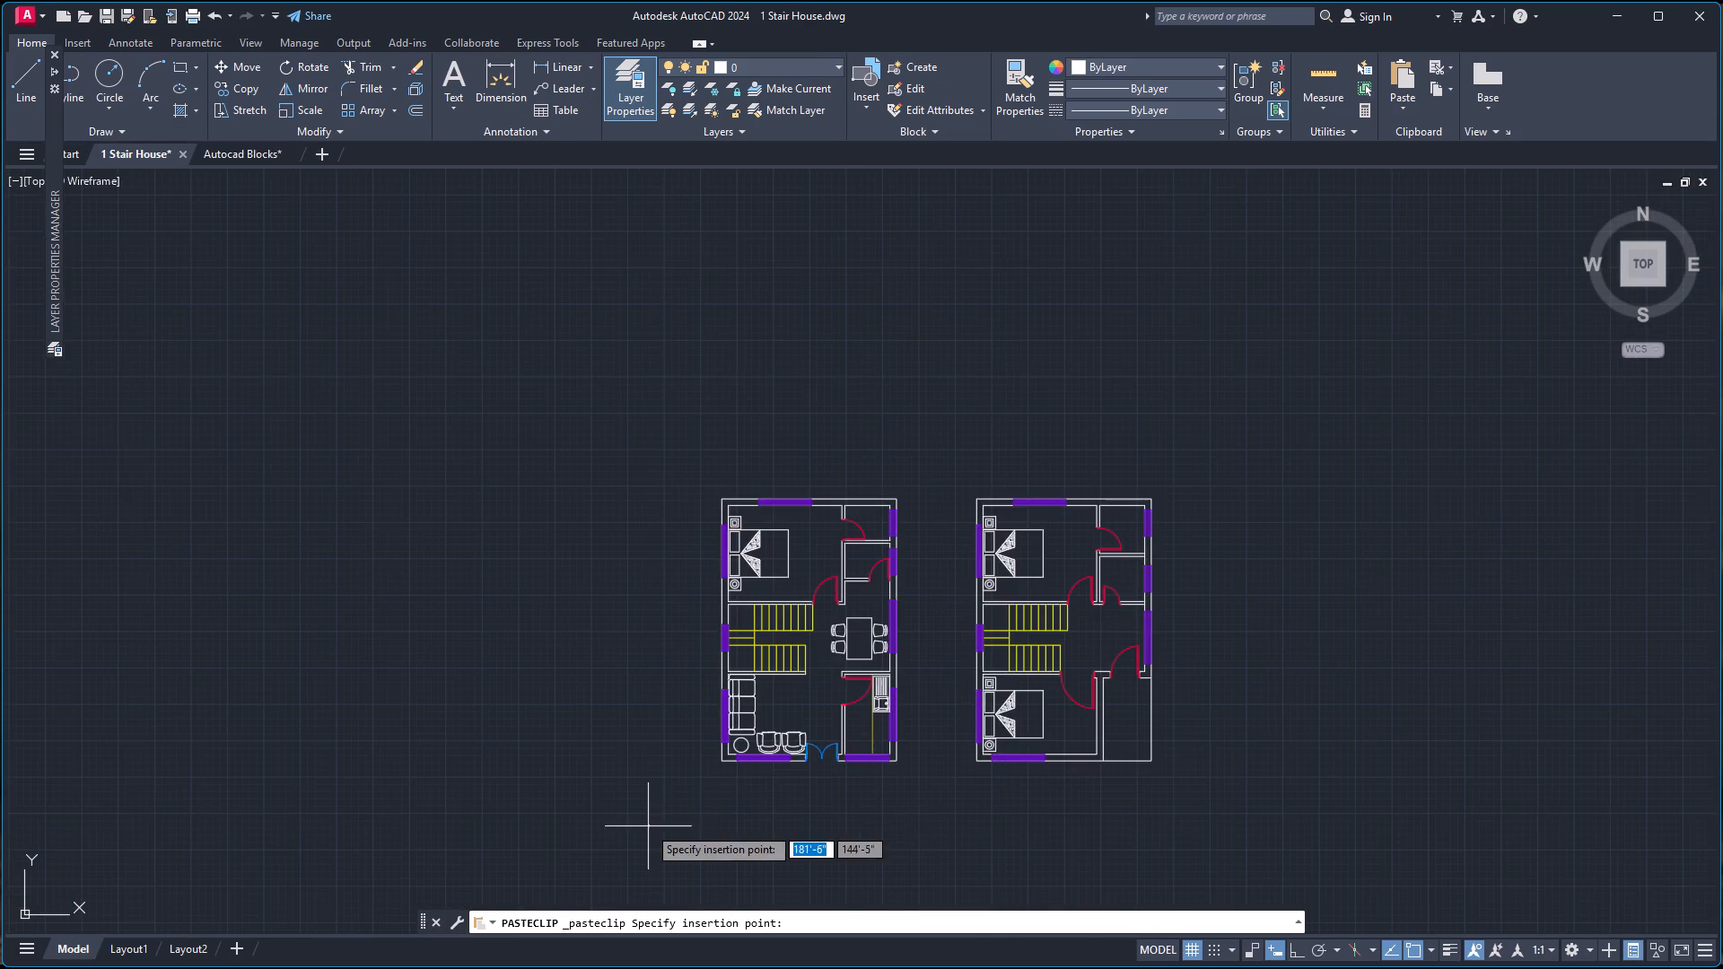
scroll(809, 731, "up", 1)
scroll(958, 811, "up", 1)
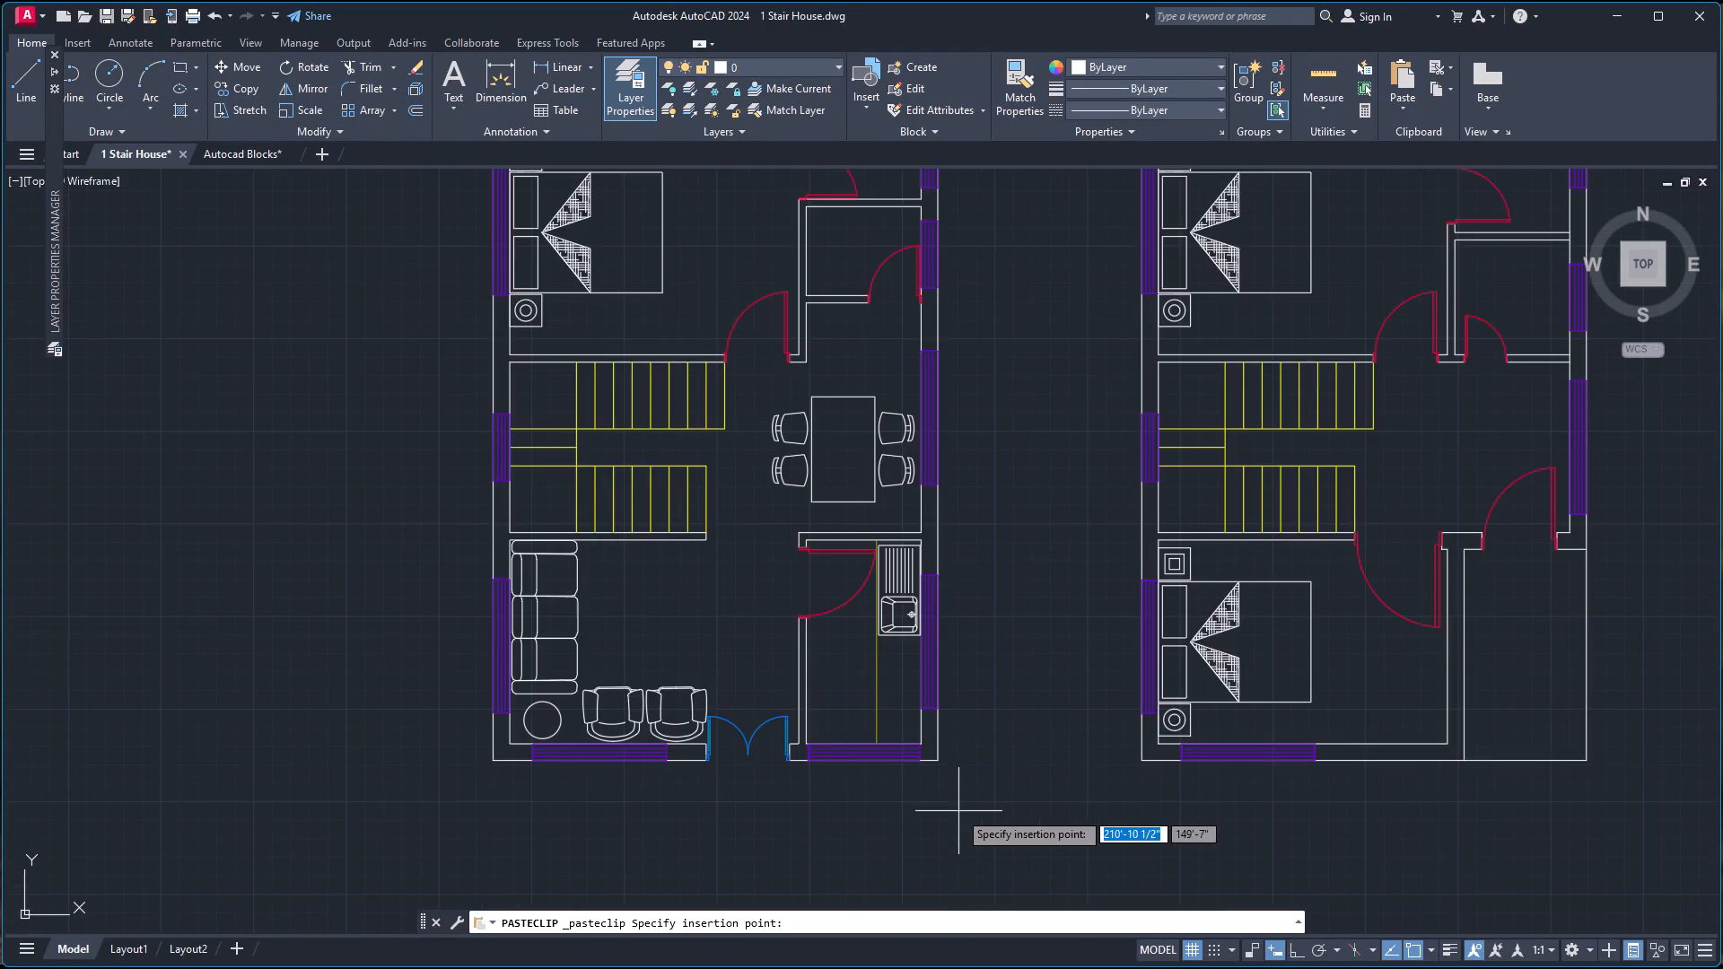
scroll(958, 811, "up", 1)
left_click(1013, 580)
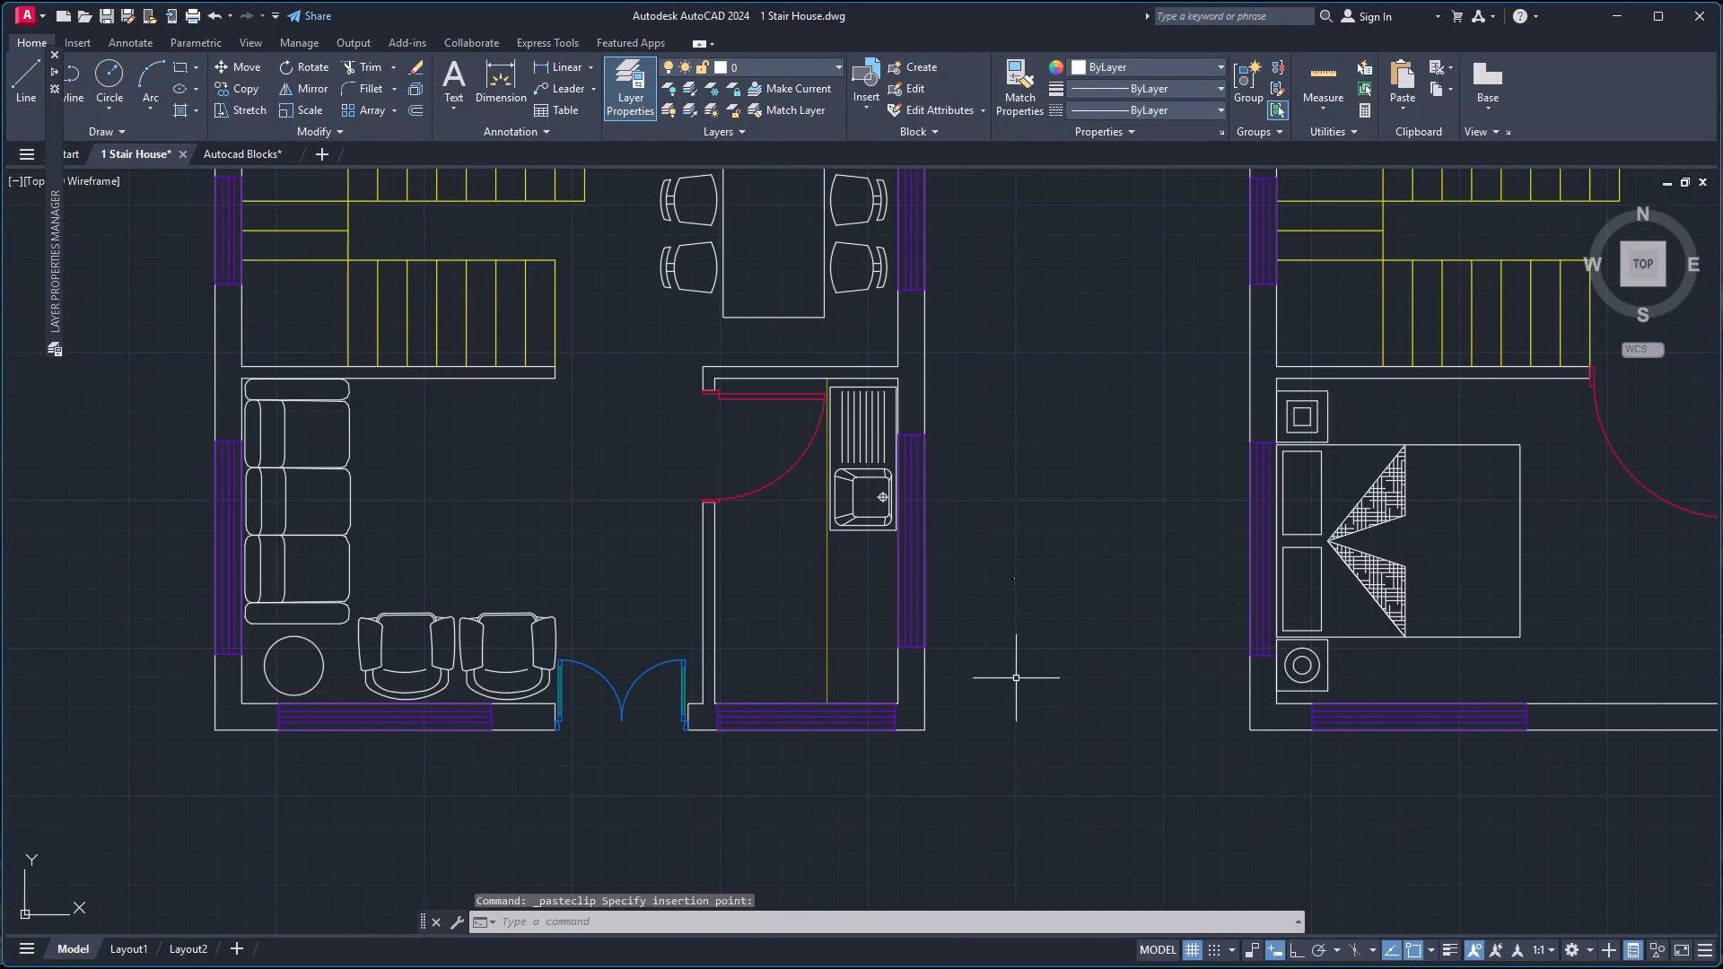
Group all the objects of the pasted cooktop into one unnamed group.
scroll(1019, 613, "up", 3)
scroll(989, 463, "up", 2)
left_click(958, 467)
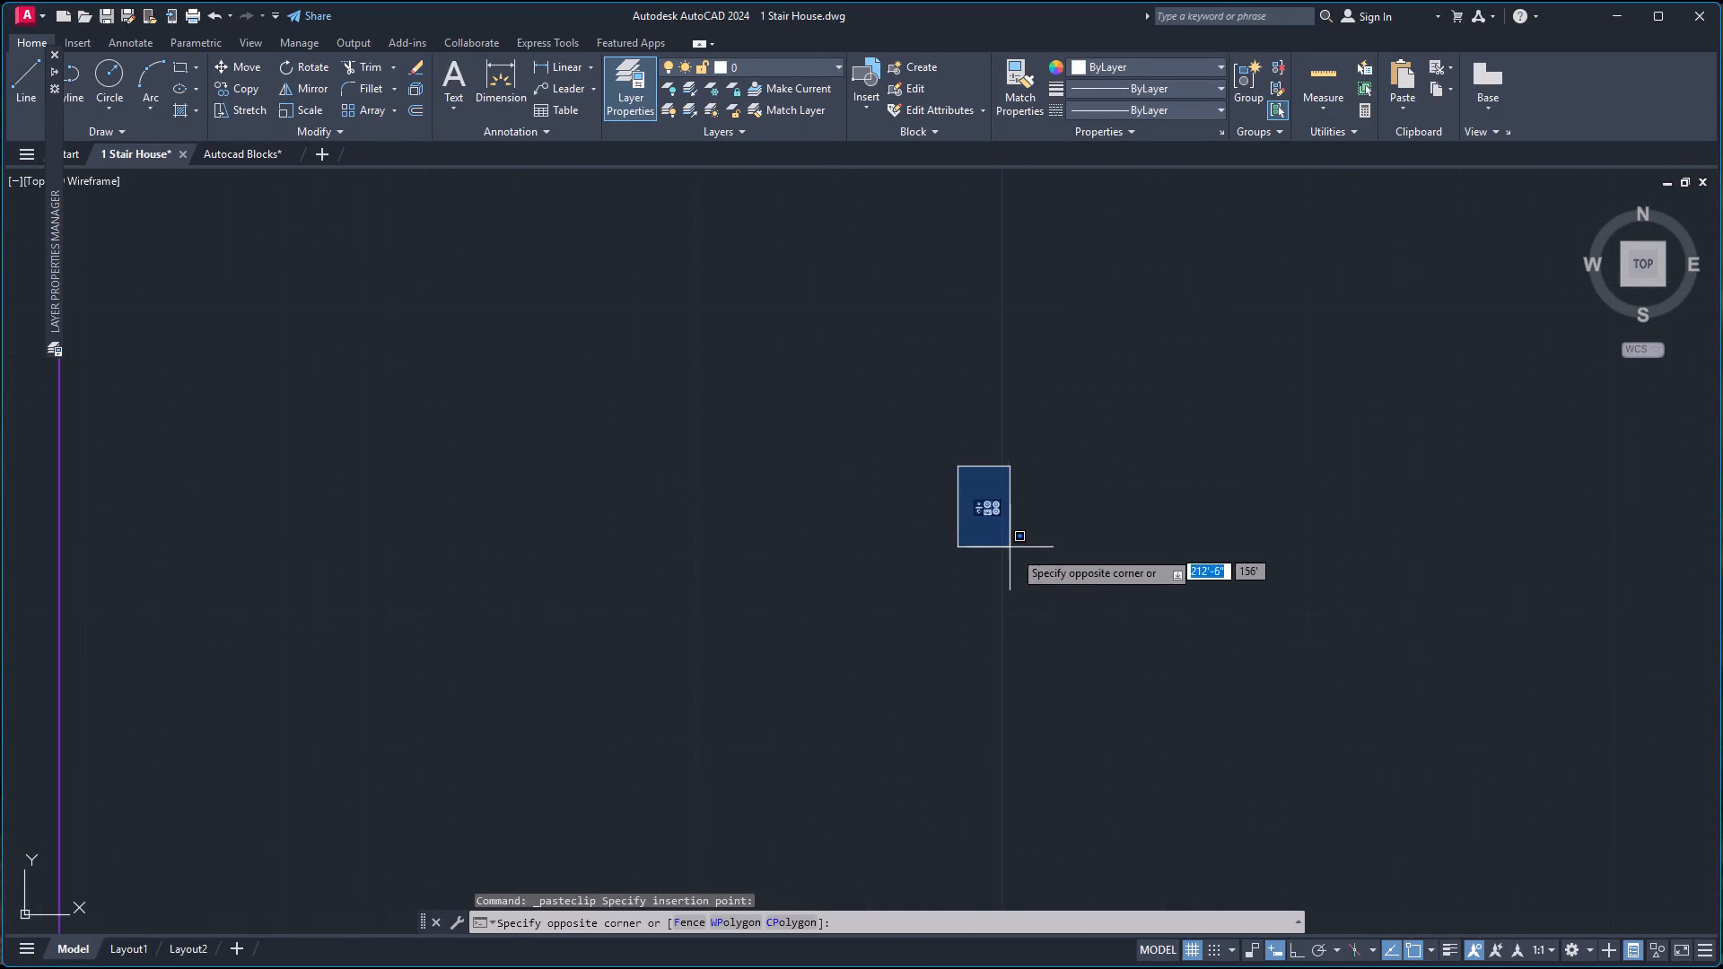
left_click(1028, 560)
key("g")
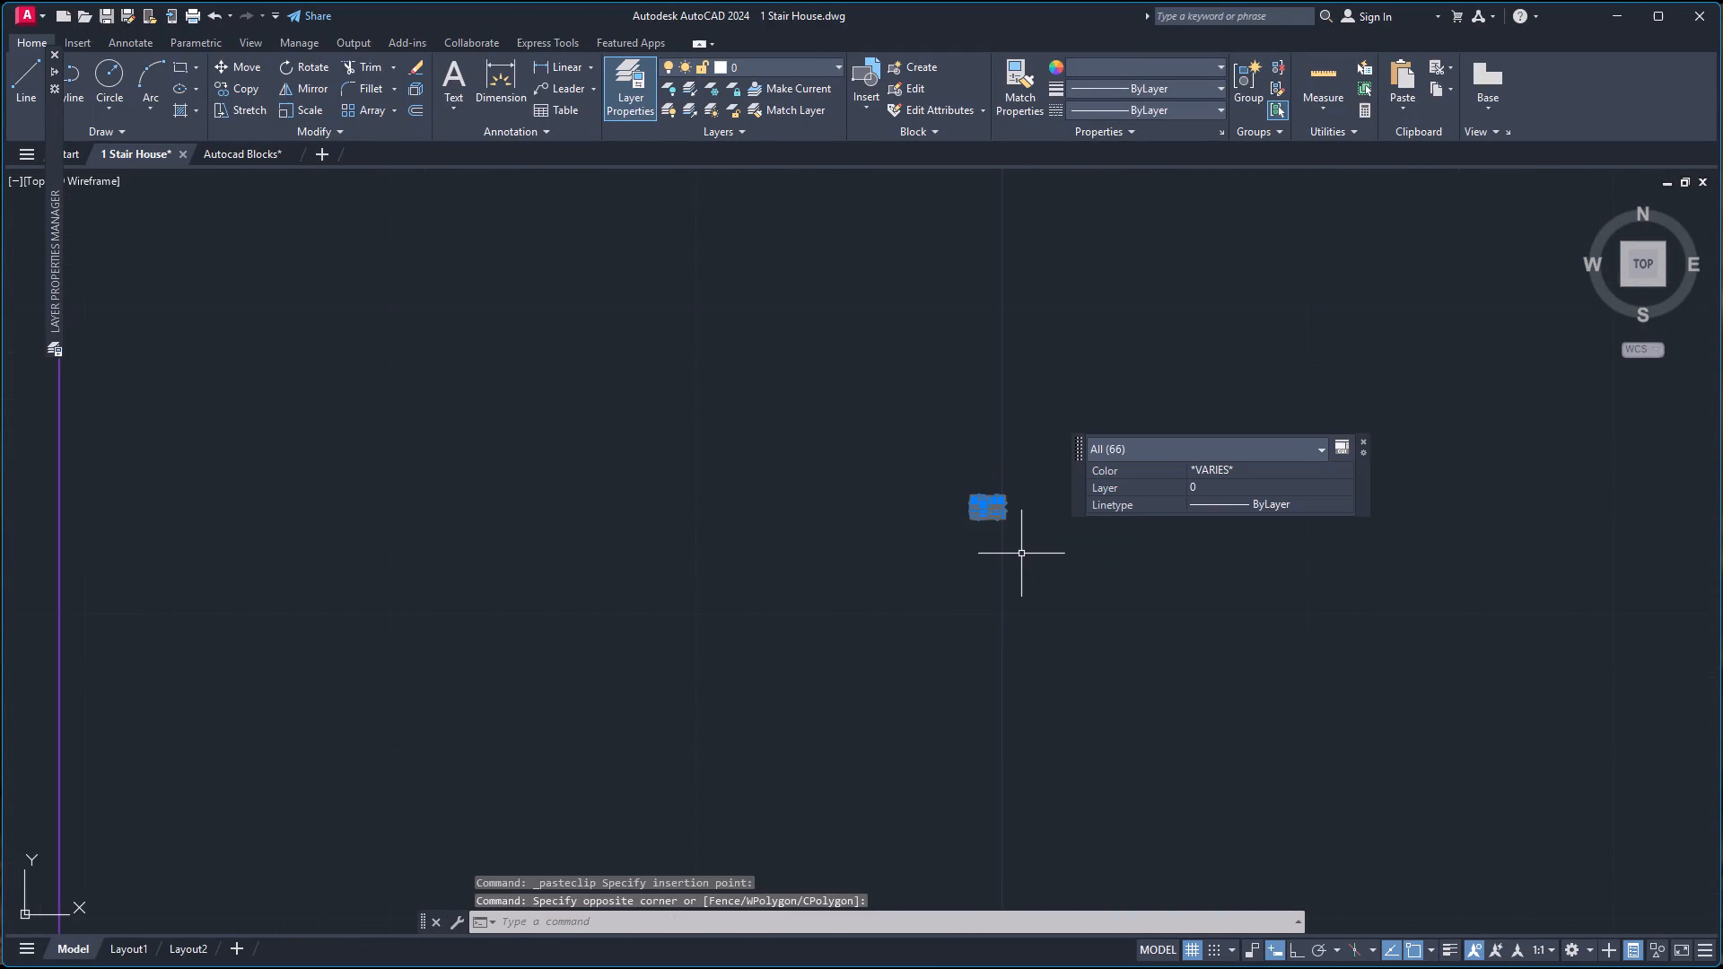
key("Return")
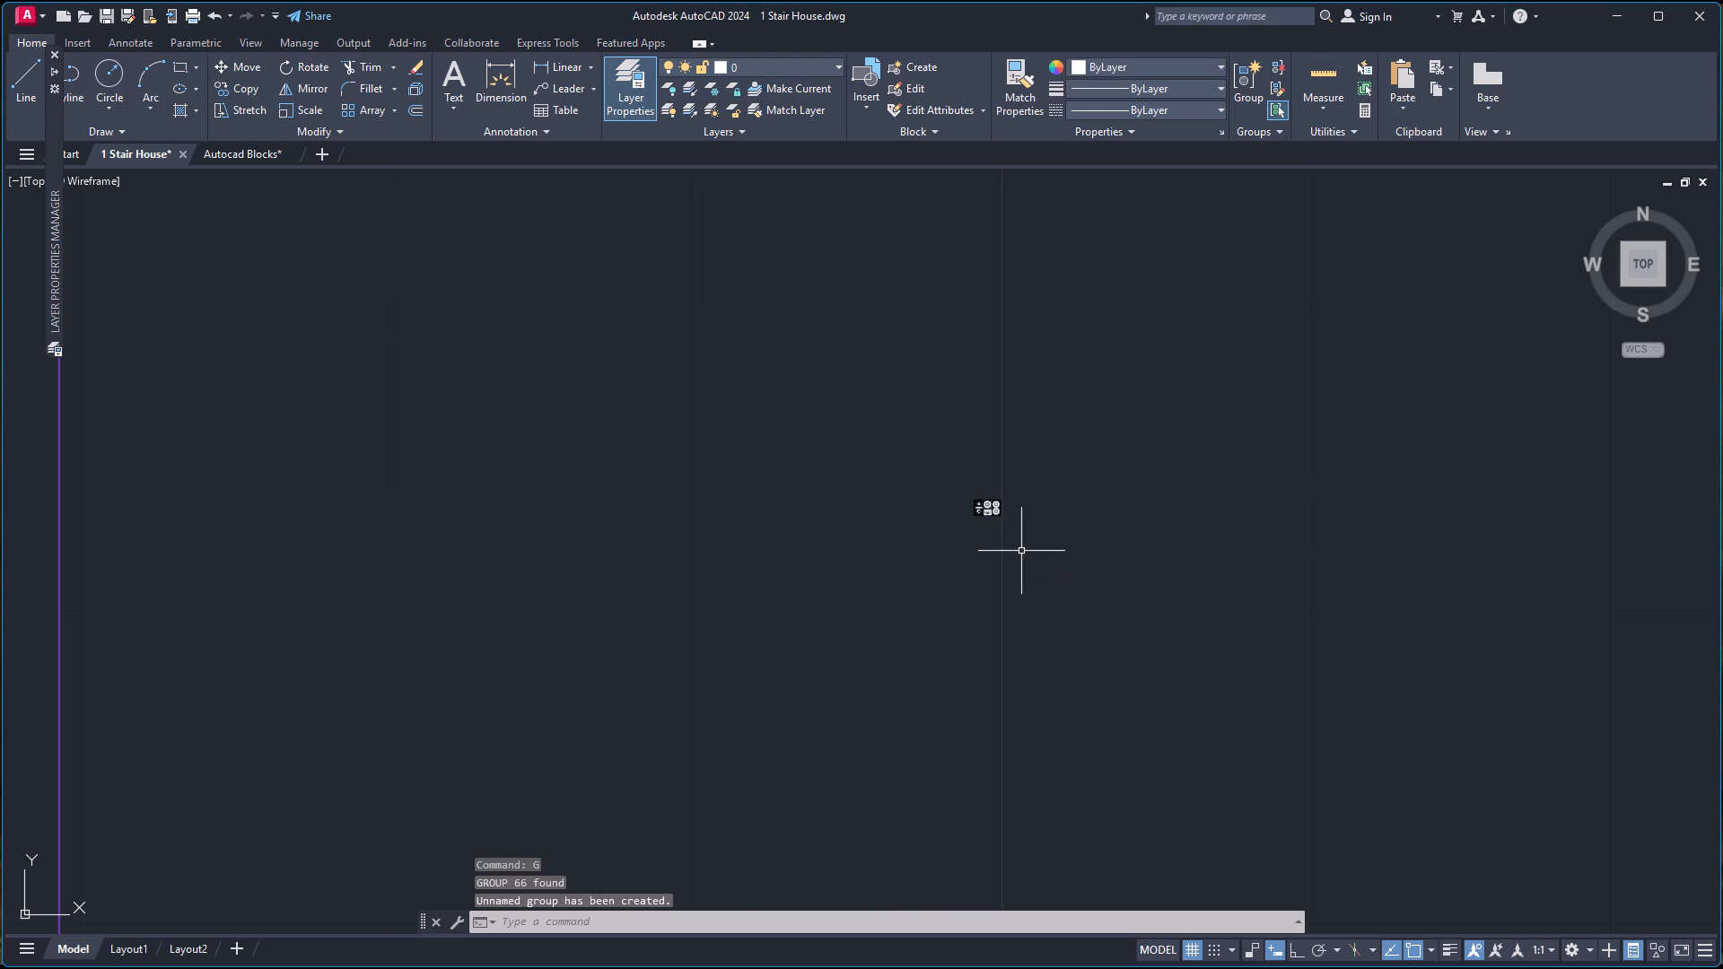
Scale the cooktop group up freehand from its north edge midpoint until its depth roughly suits the kitchen counter.
scroll(1021, 550, "up", 4)
scroll(641, 201, "up", 2)
left_click(704, 196)
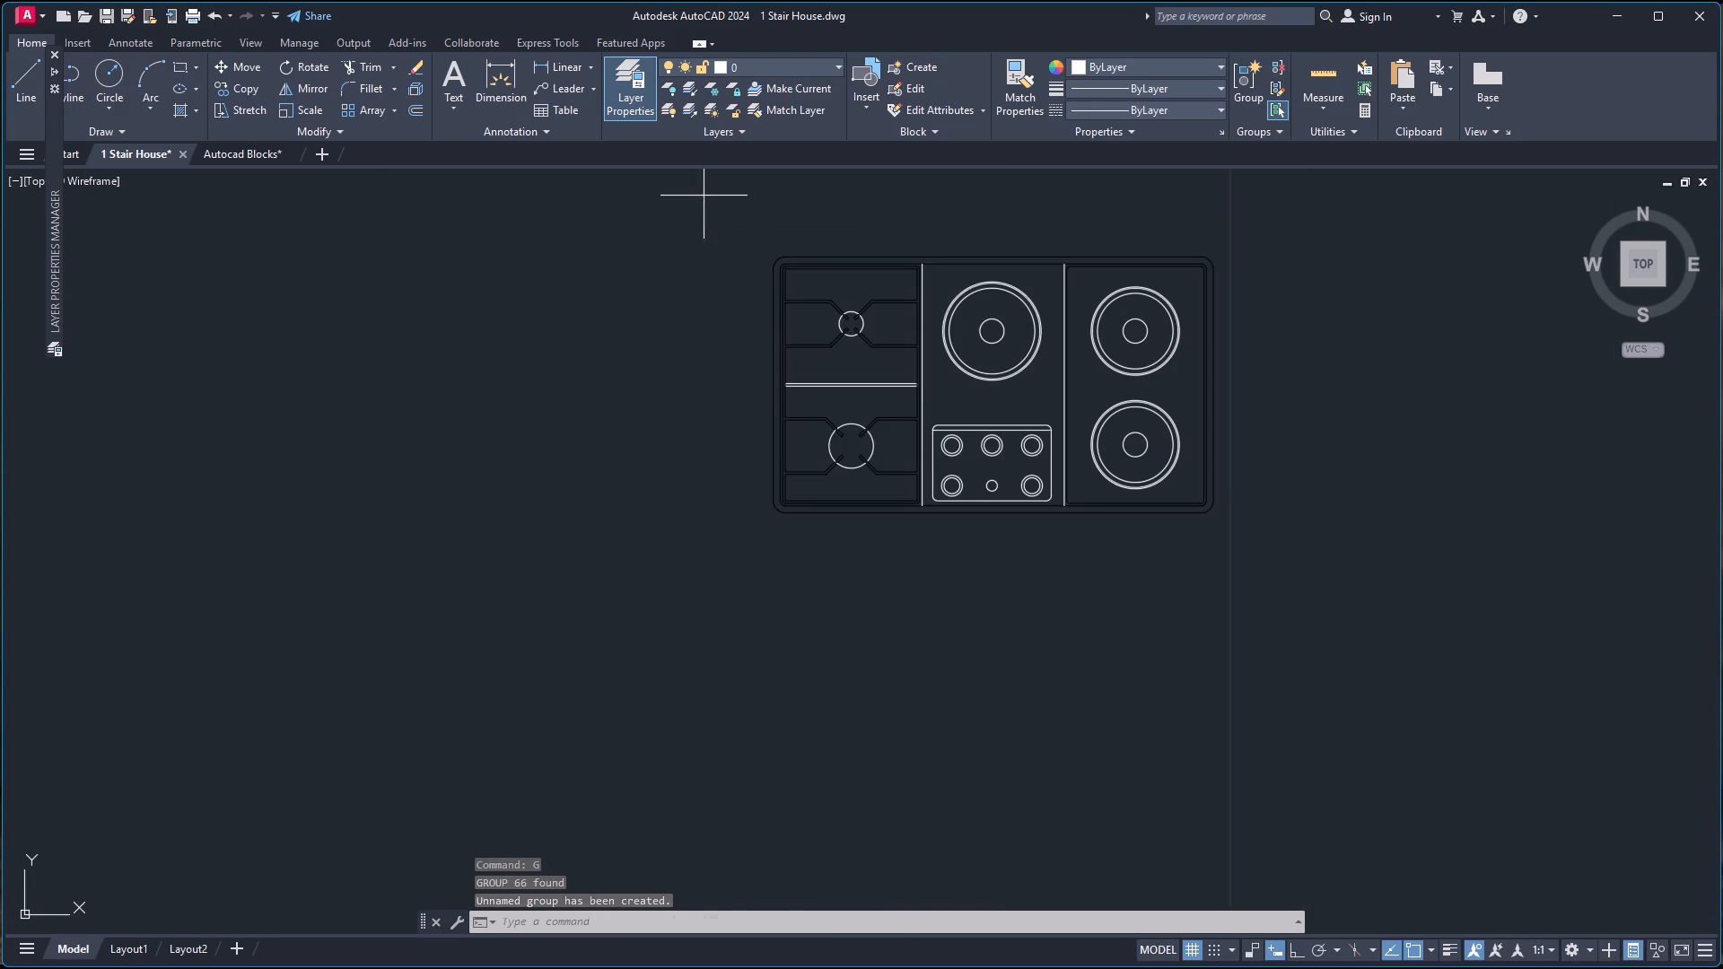
left_click(1255, 586)
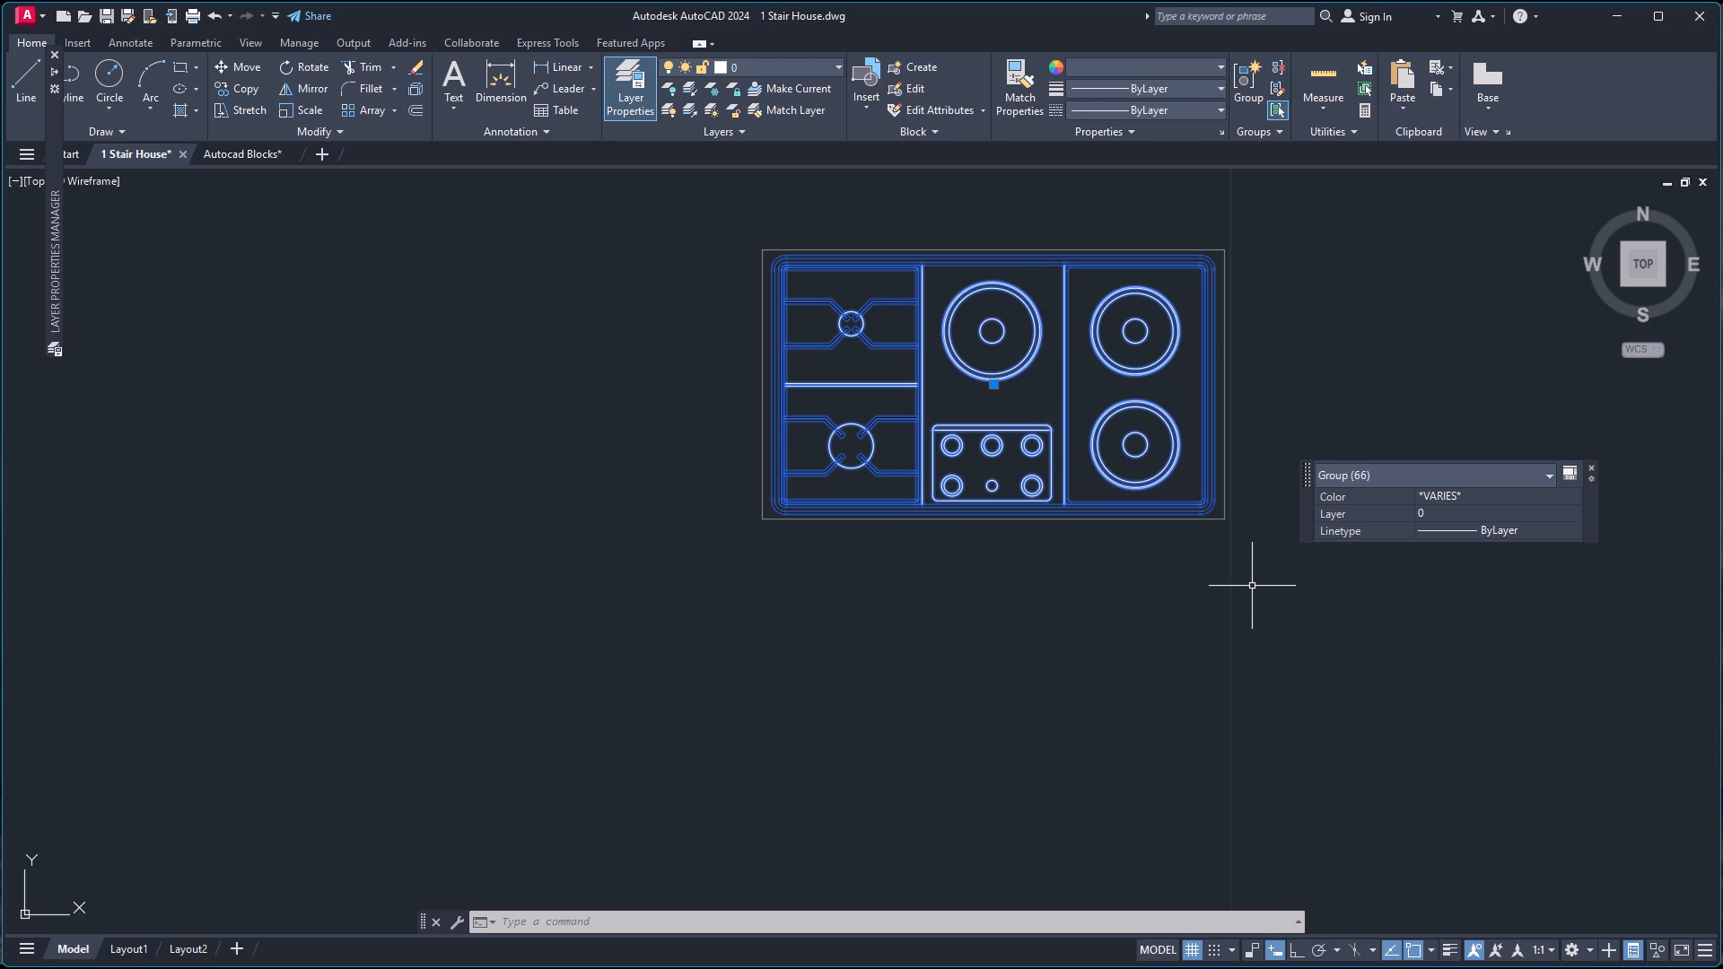
type("SC")
key("Return")
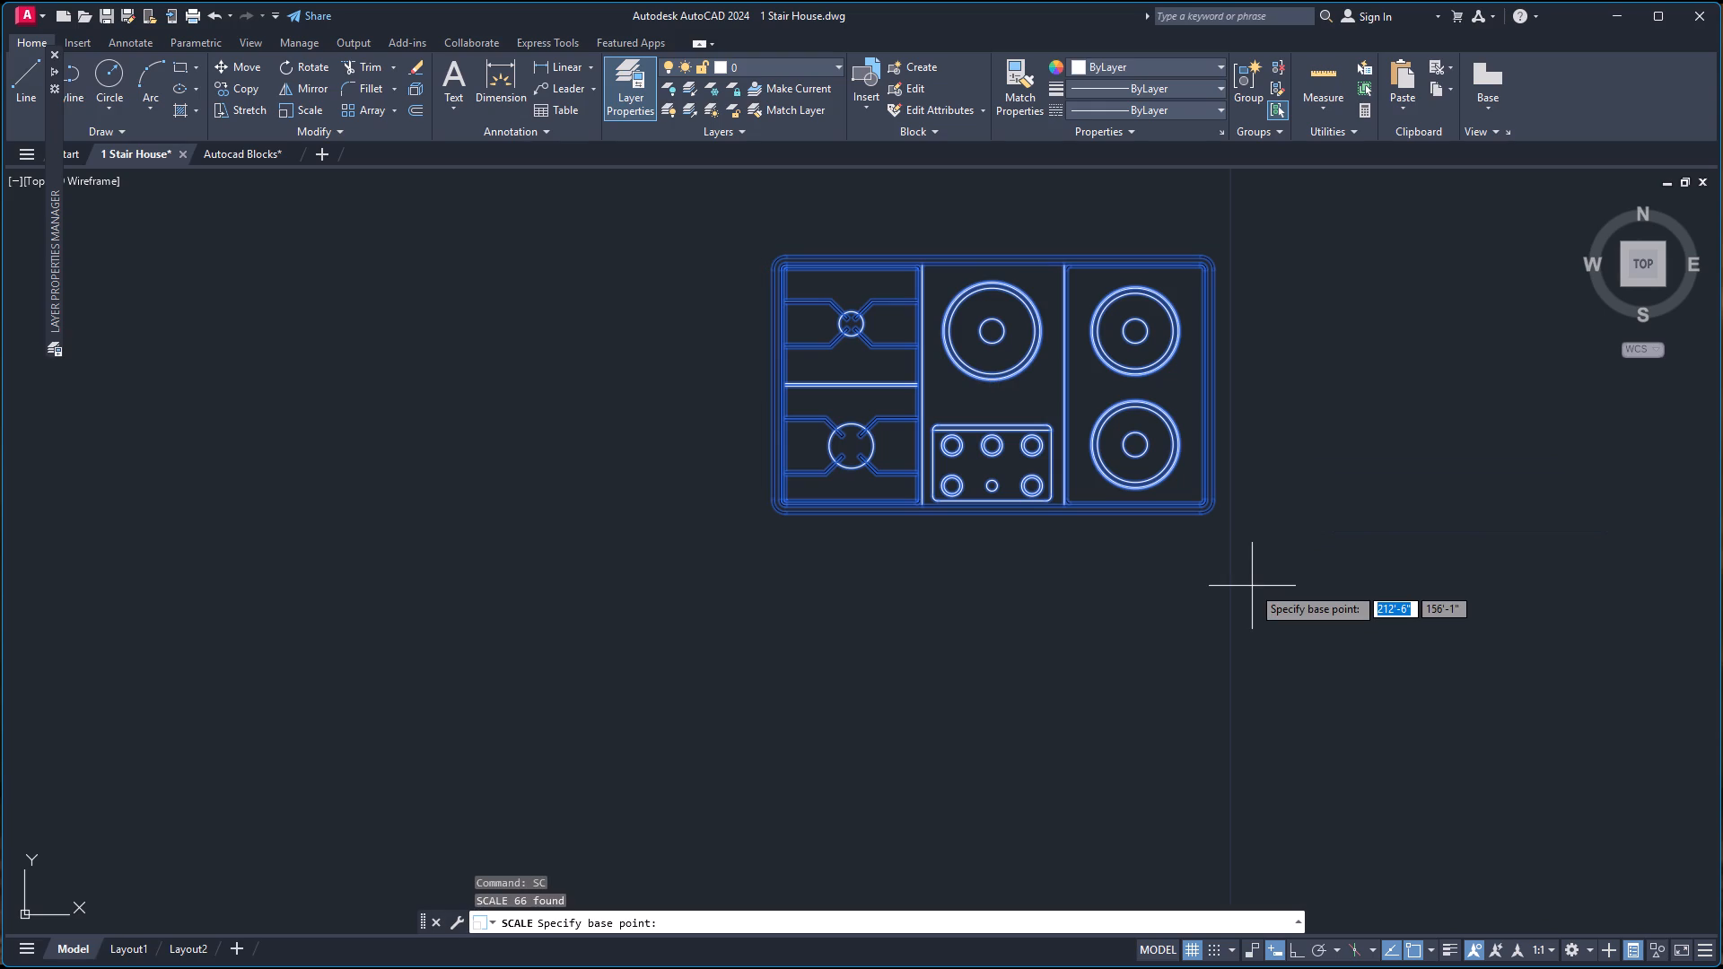
scroll(1253, 581, "down", 4)
scroll(1163, 530, "down", 4)
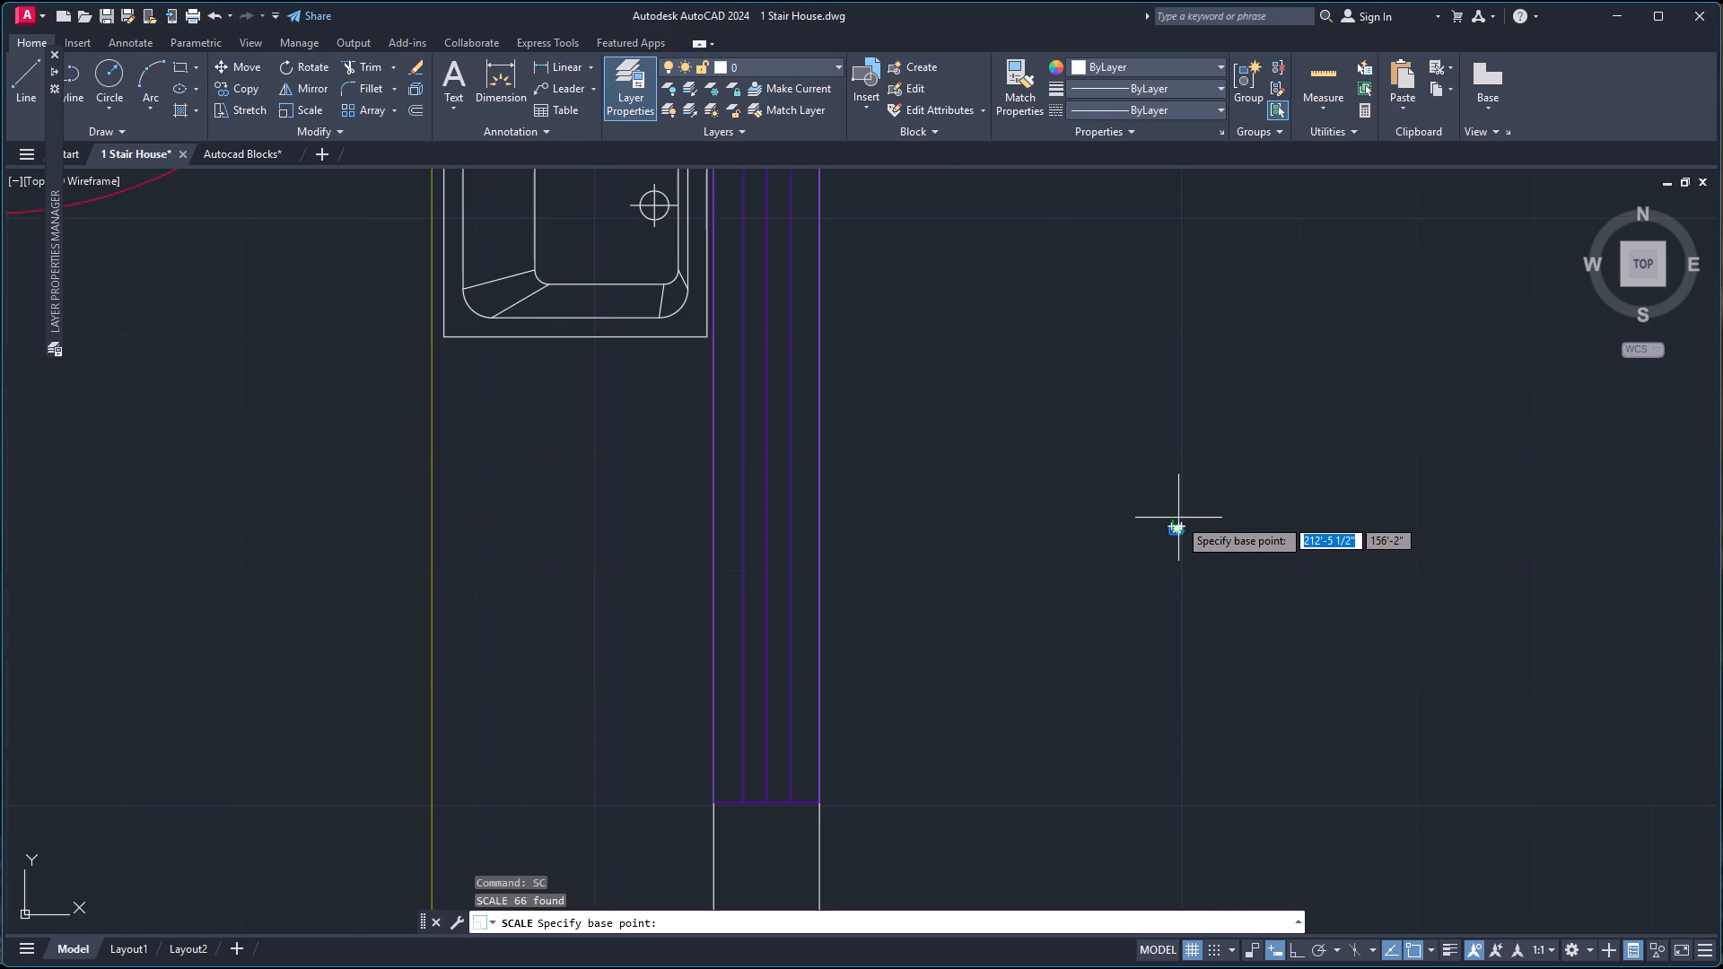
scroll(1178, 518, "up", 6)
scroll(1131, 599, "up", 2)
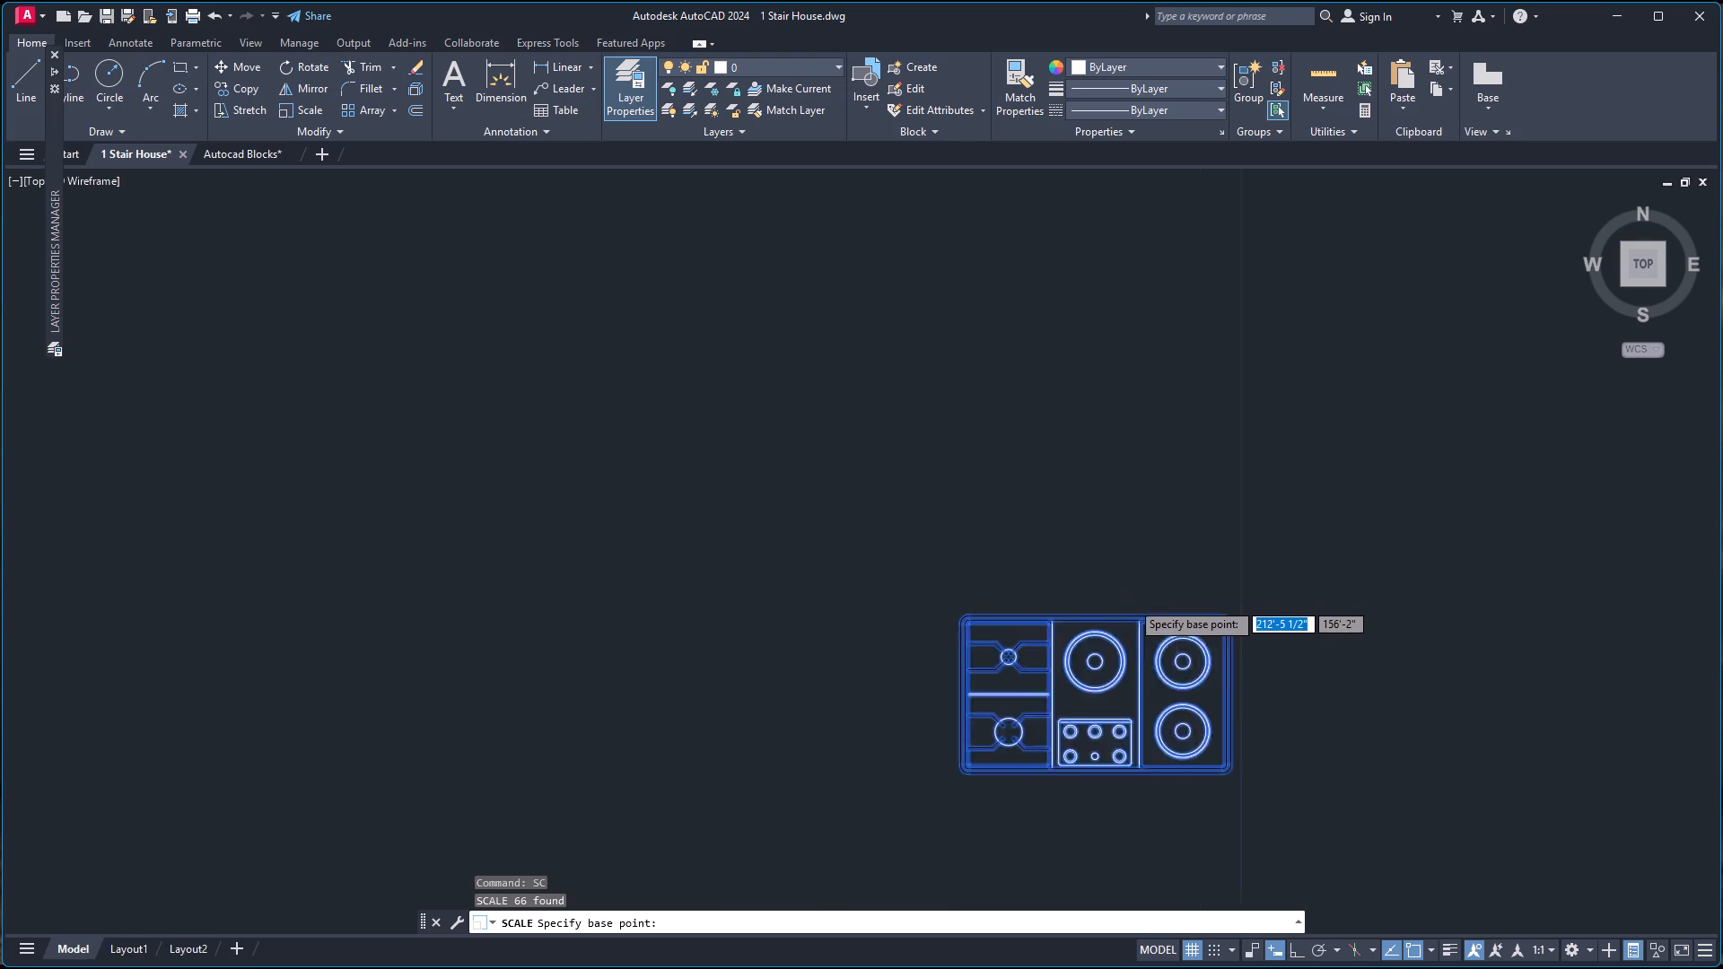
scroll(1130, 602, "up", 1)
left_click(1042, 638)
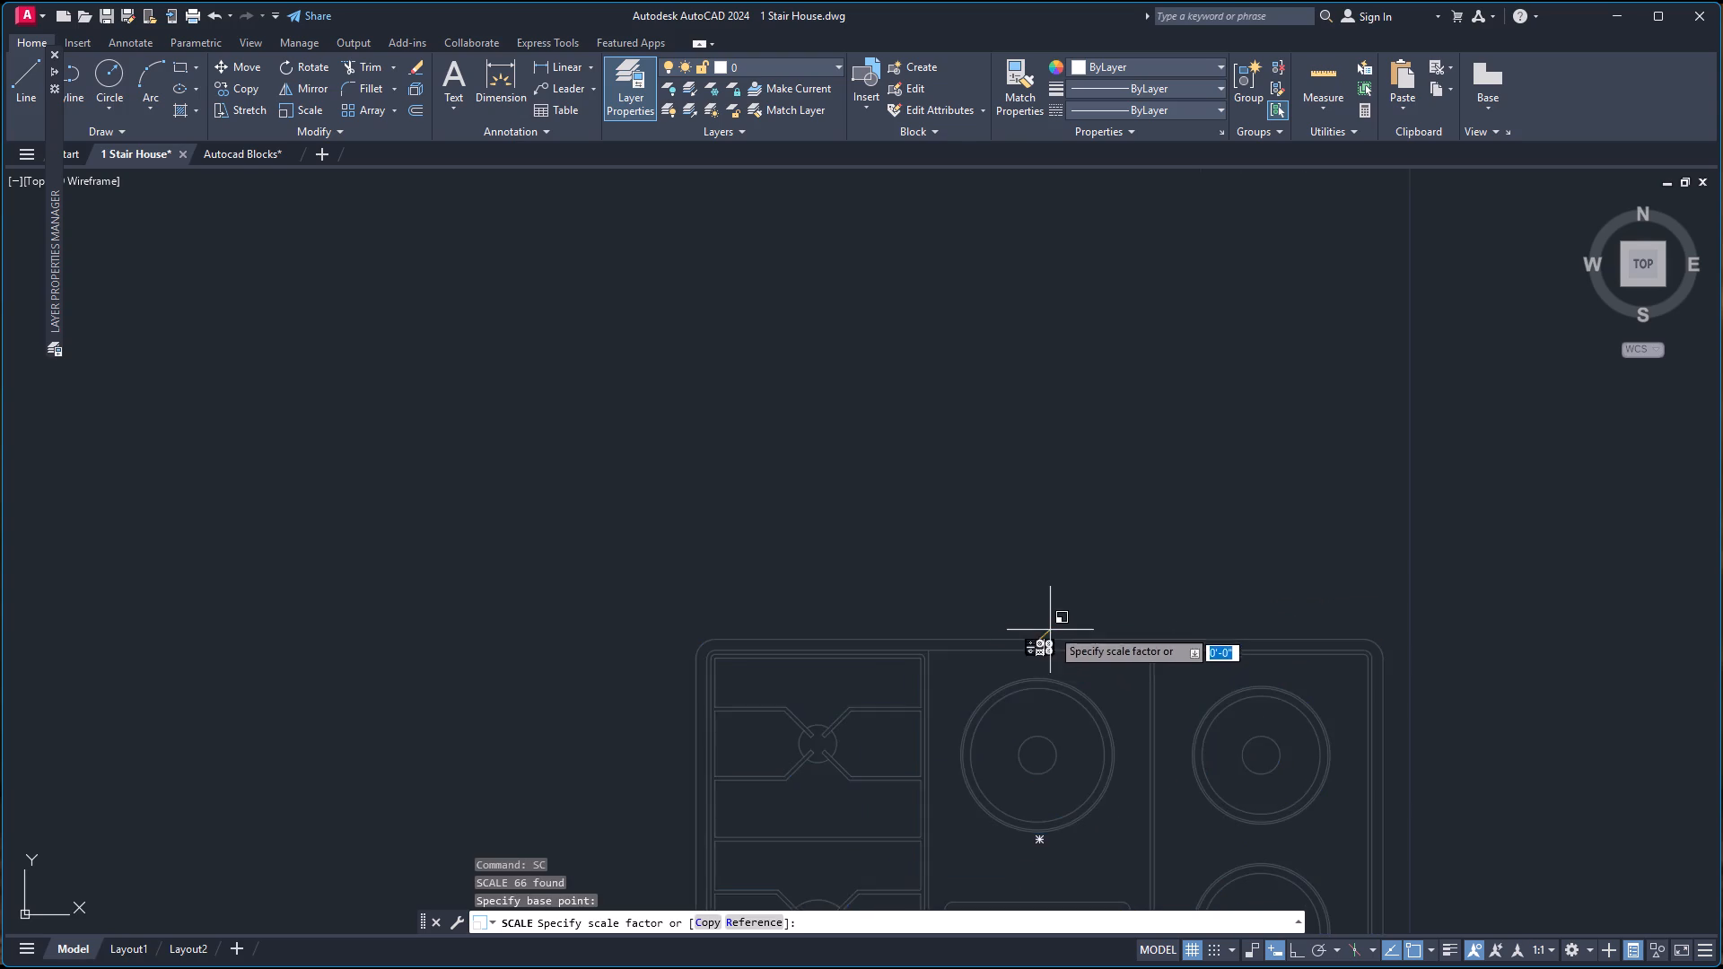
scroll(1058, 626, "down", 5)
scroll(1175, 596, "down", 5)
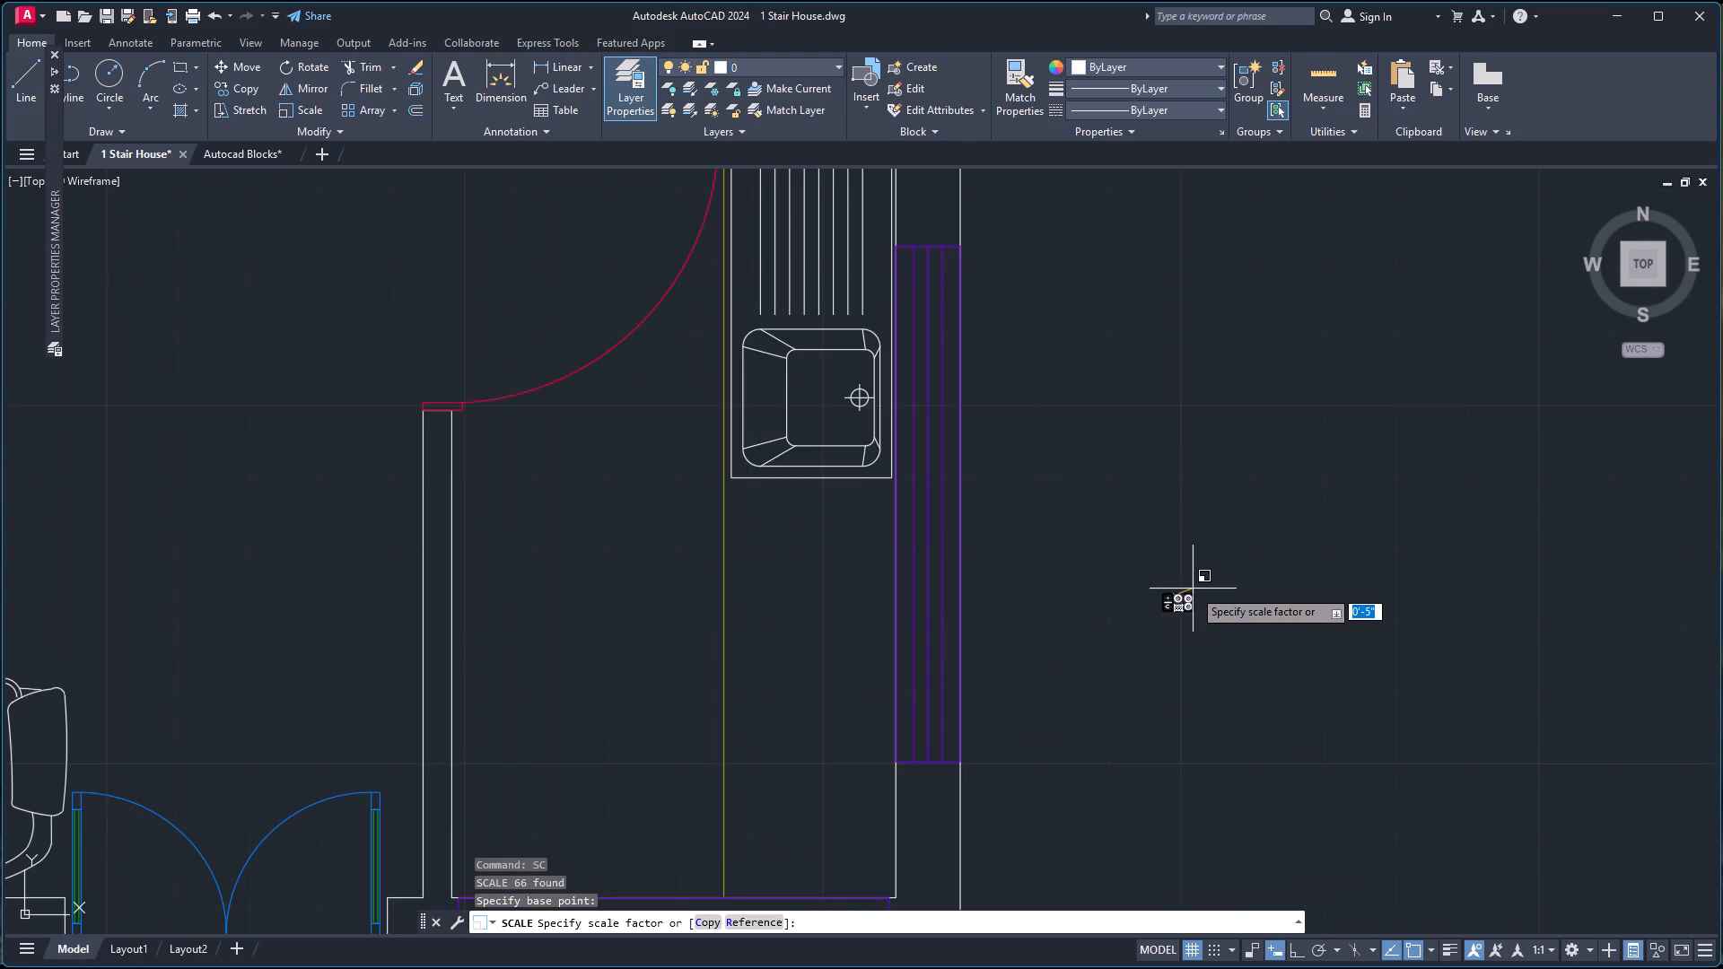
scroll(1193, 589, "up", 1)
scroll(1193, 589, "down", 2)
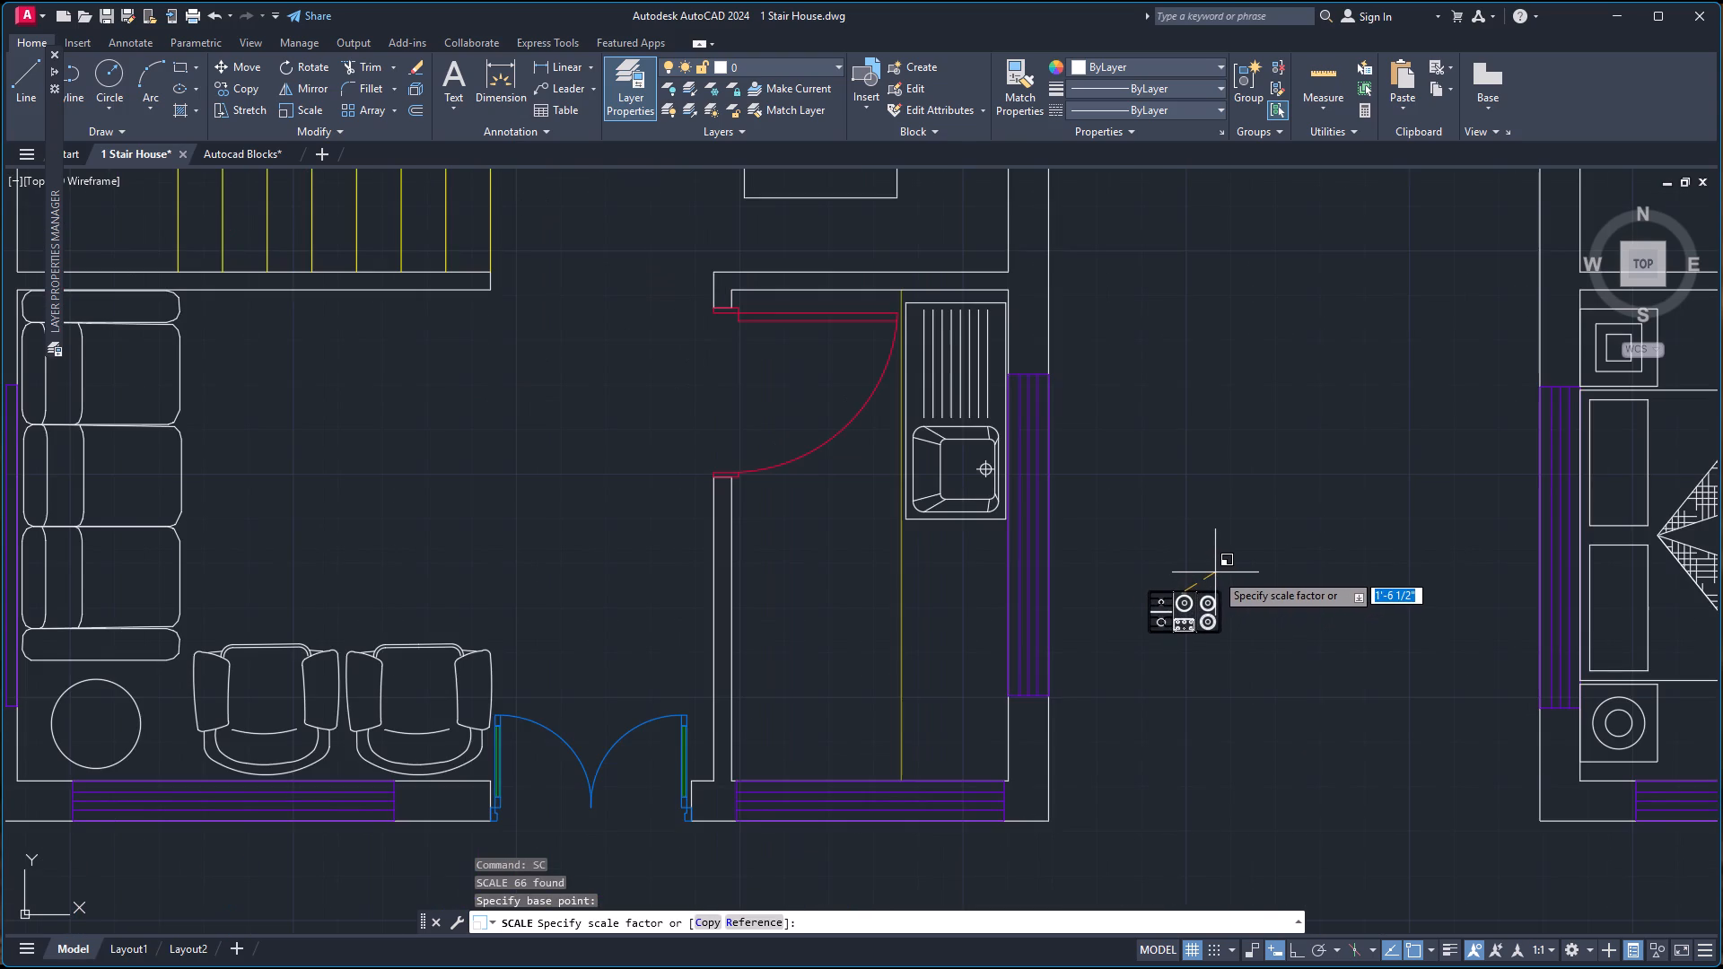
left_click(1237, 533)
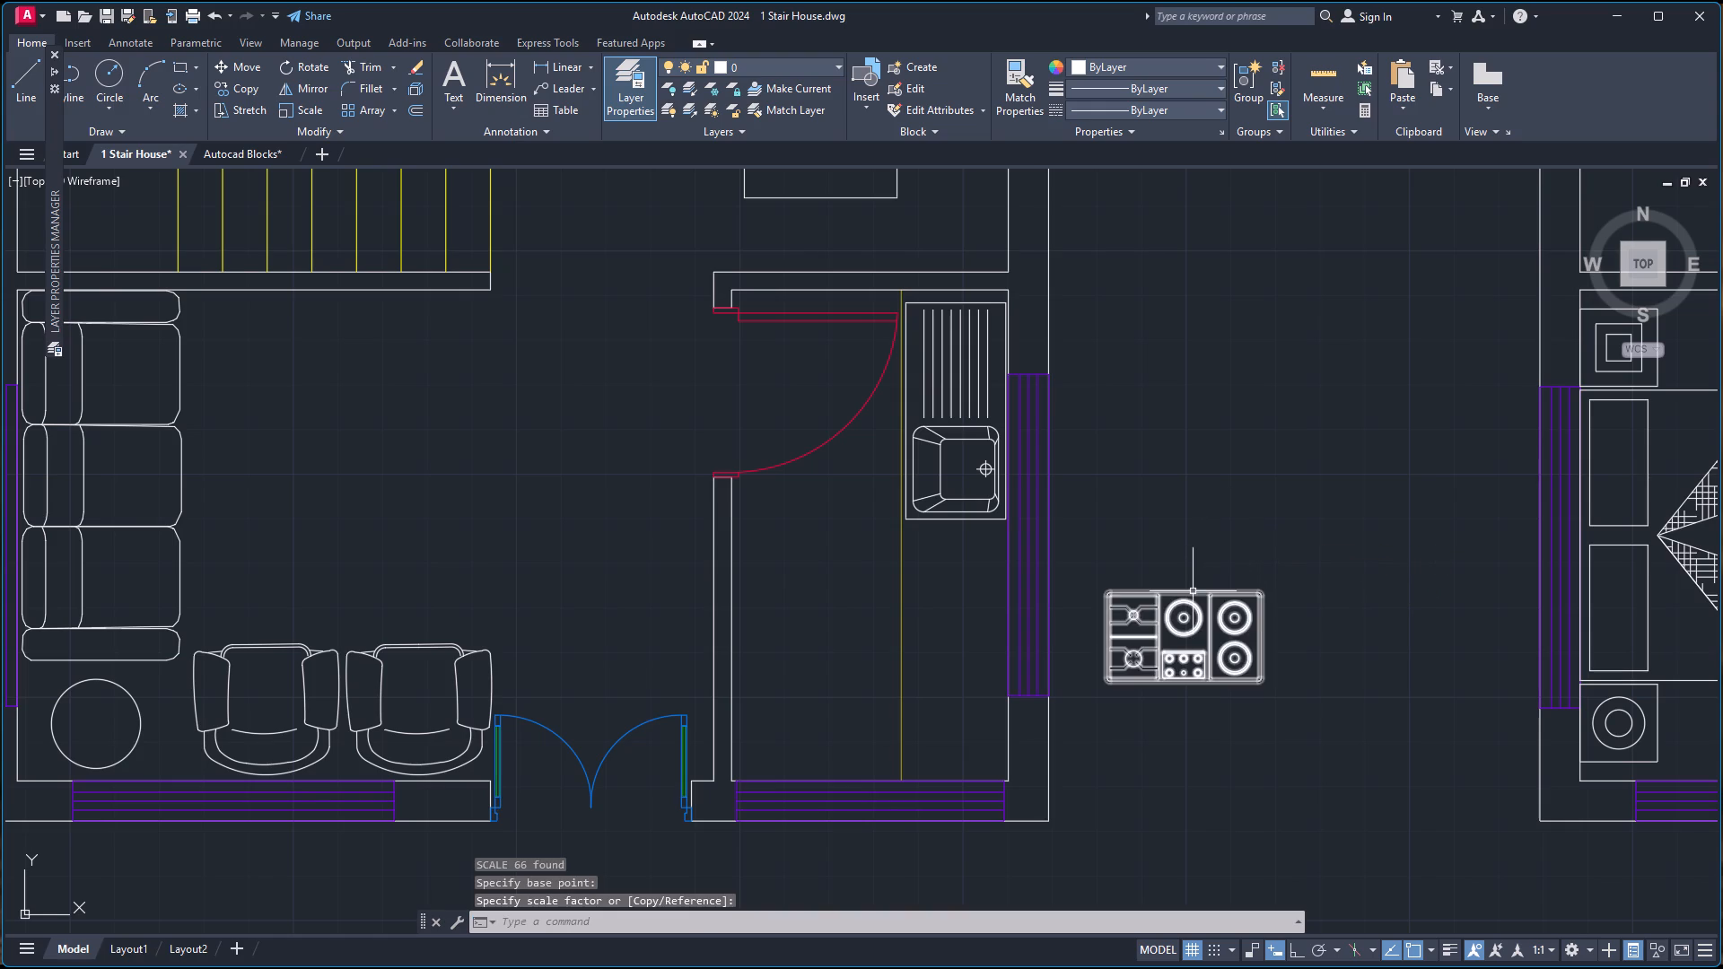
Try to rotate the cooktop group a quarter turn clockwise about its north edge midpoint, with Ortho on.
left_click(1191, 594)
type("RO")
key("Return")
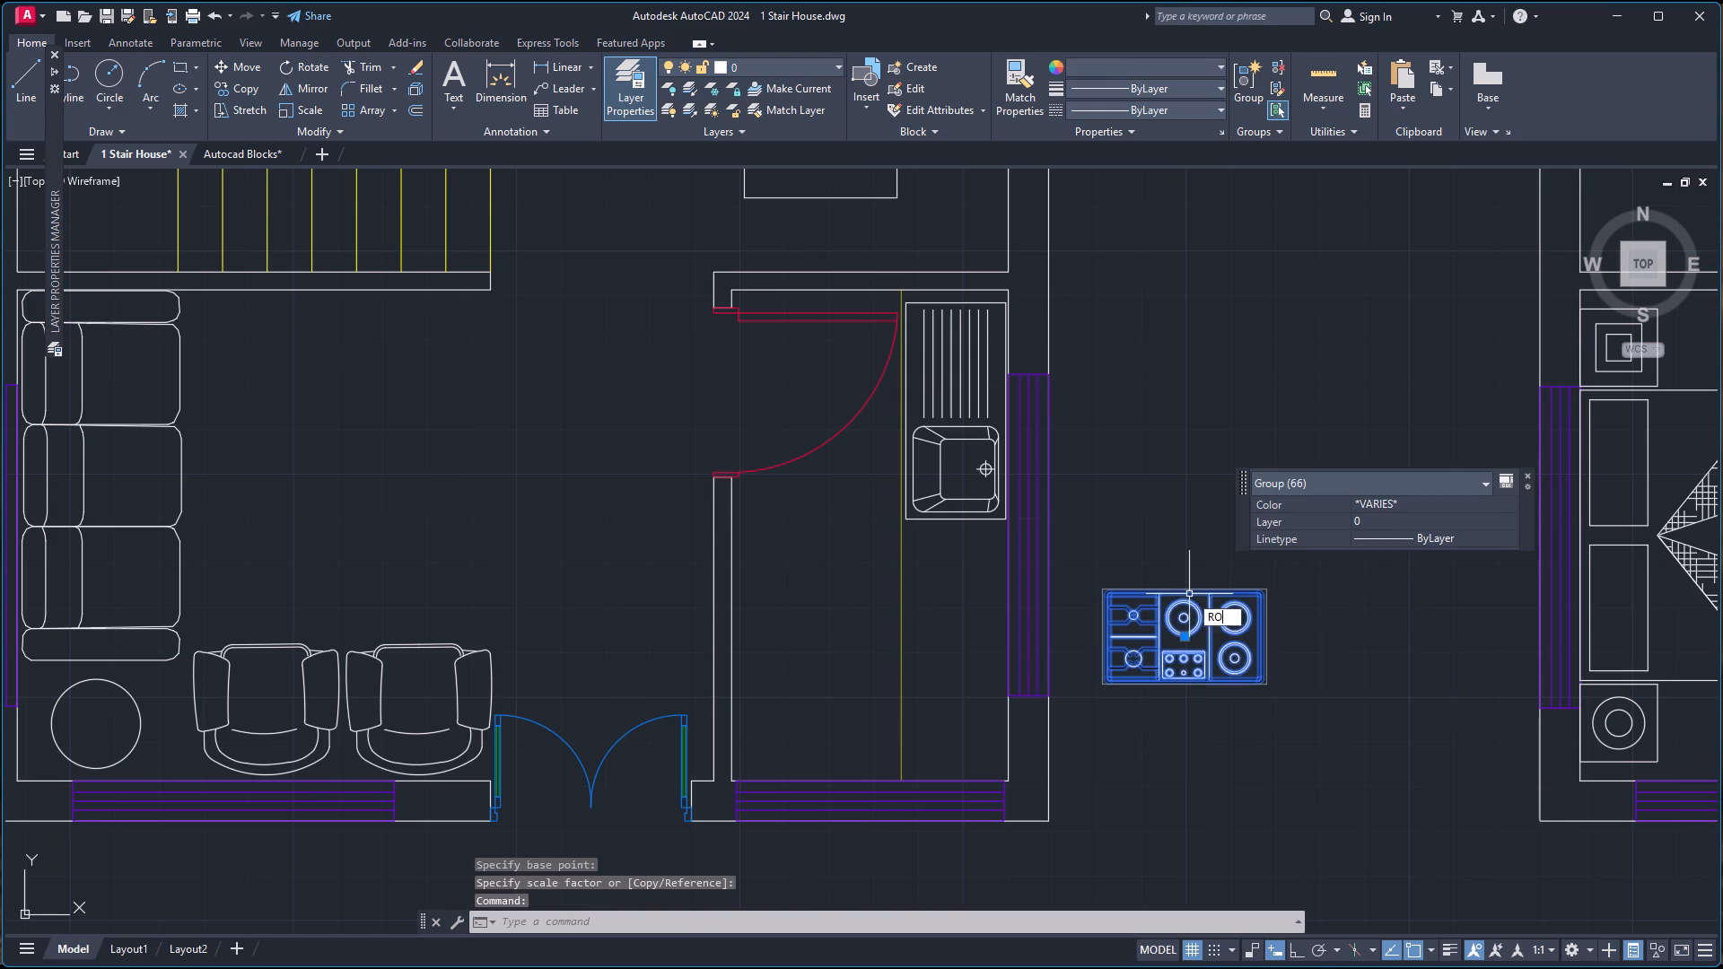
scroll(1189, 594, "up", 3)
left_click(1154, 588)
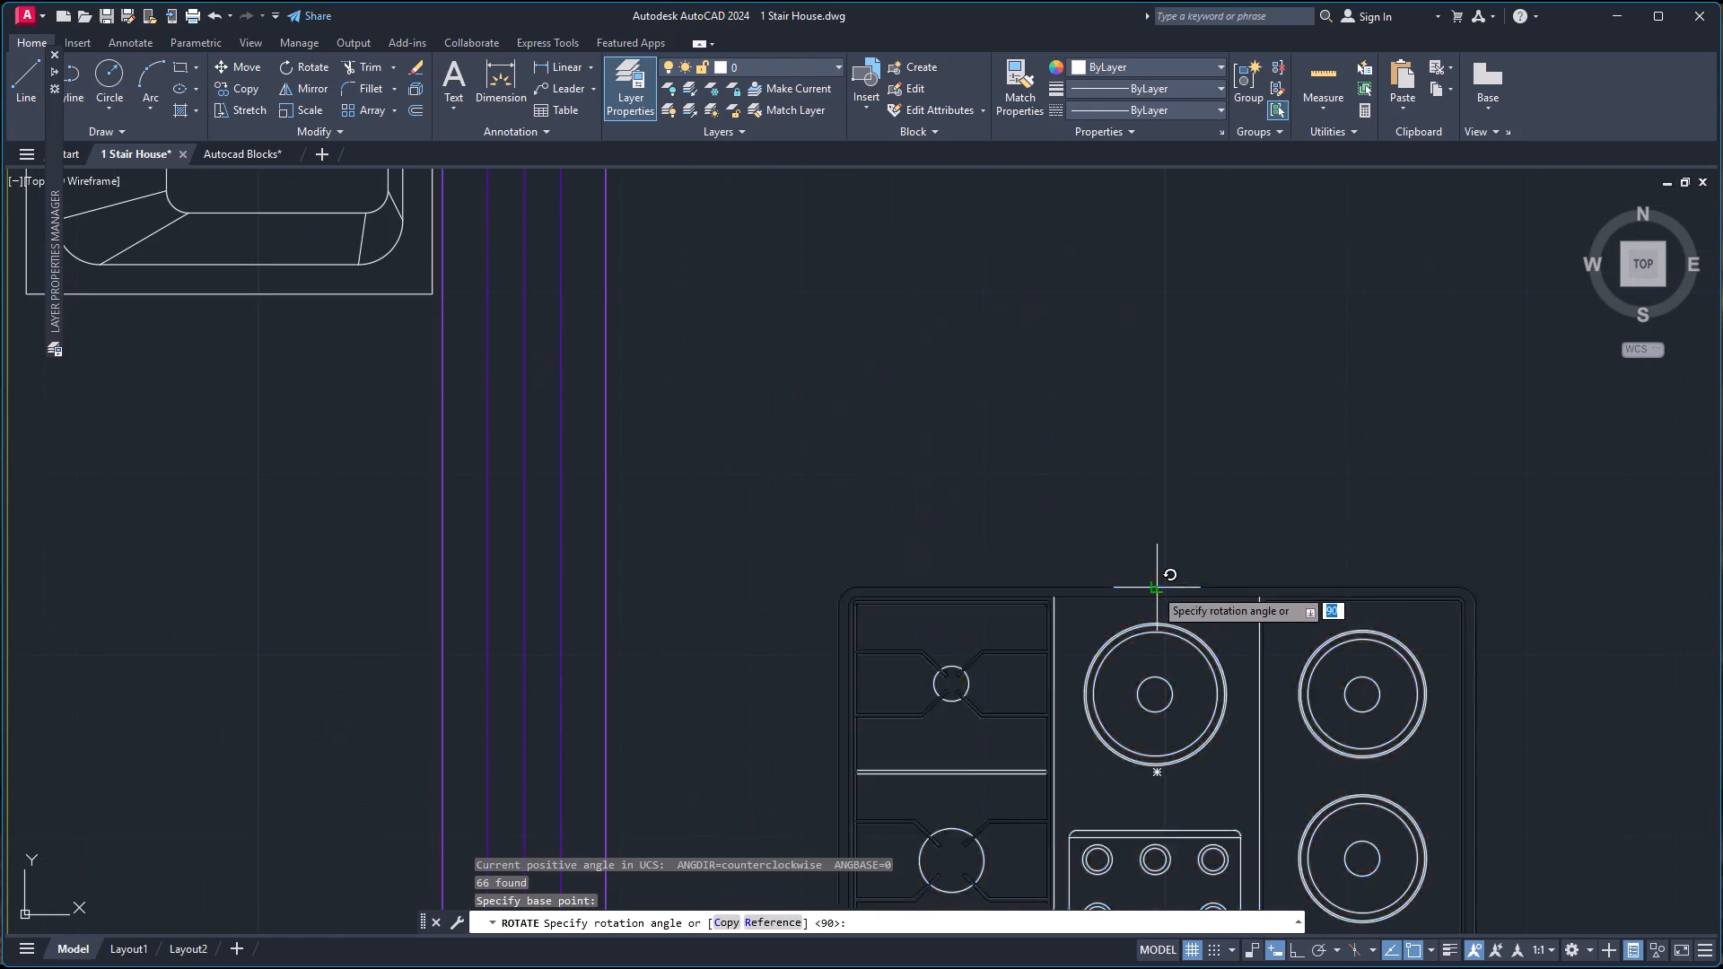
key("F8")
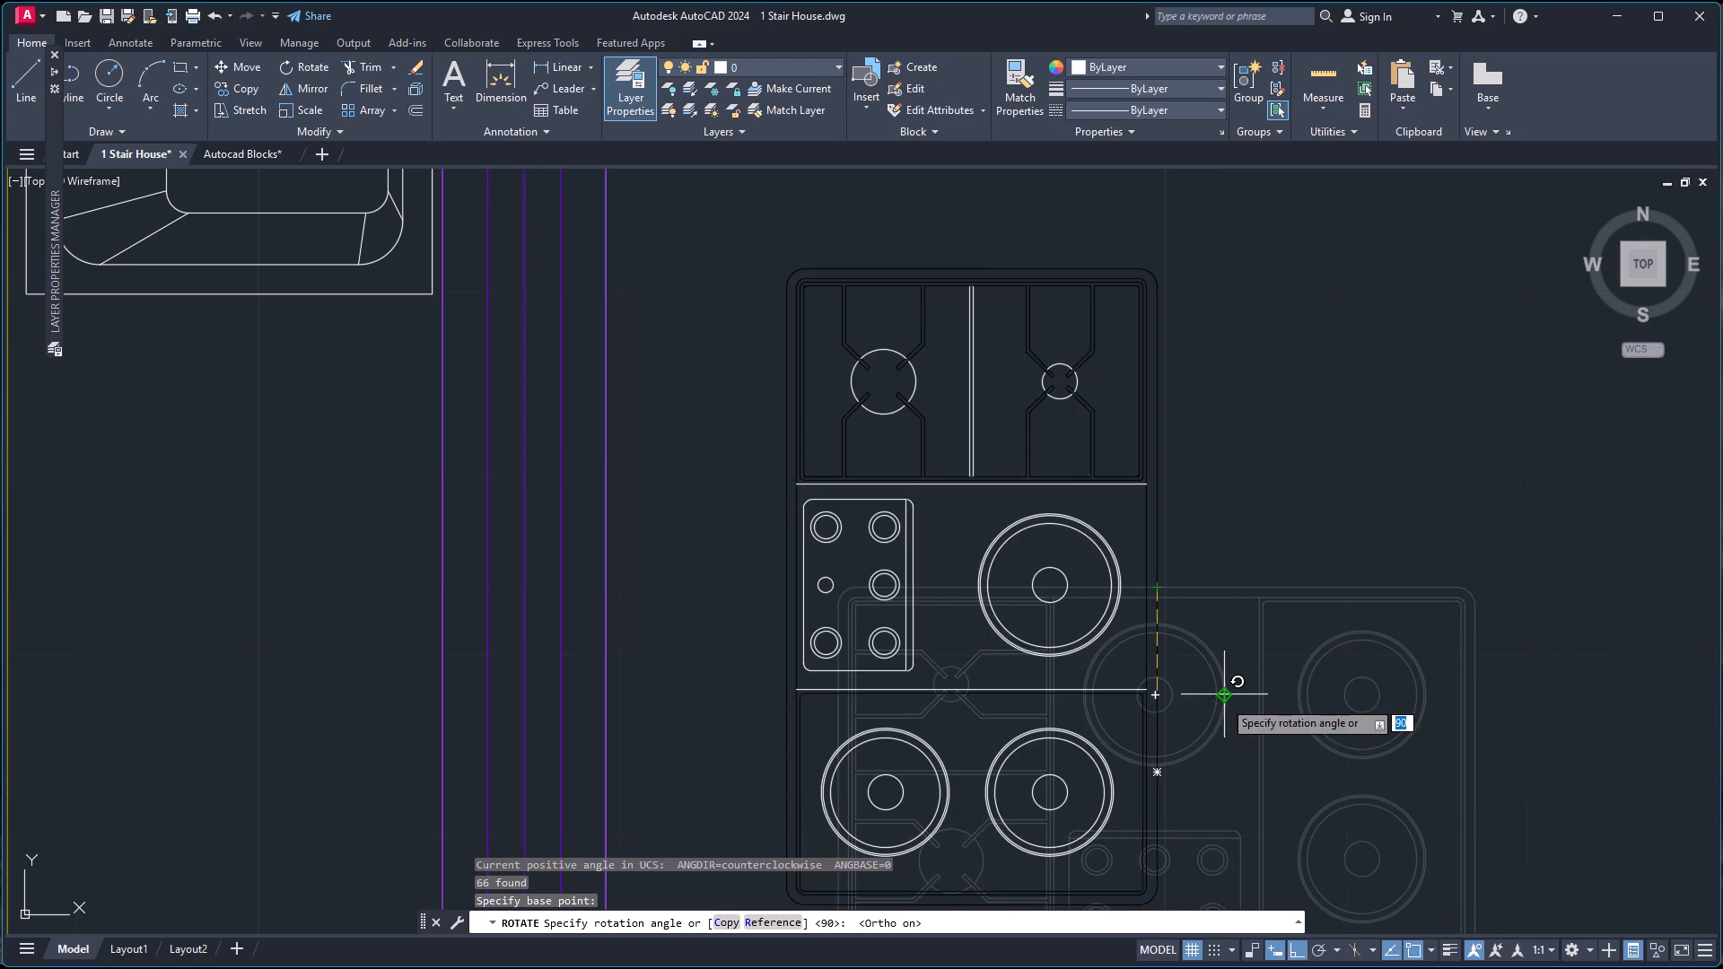
left_click(1224, 728)
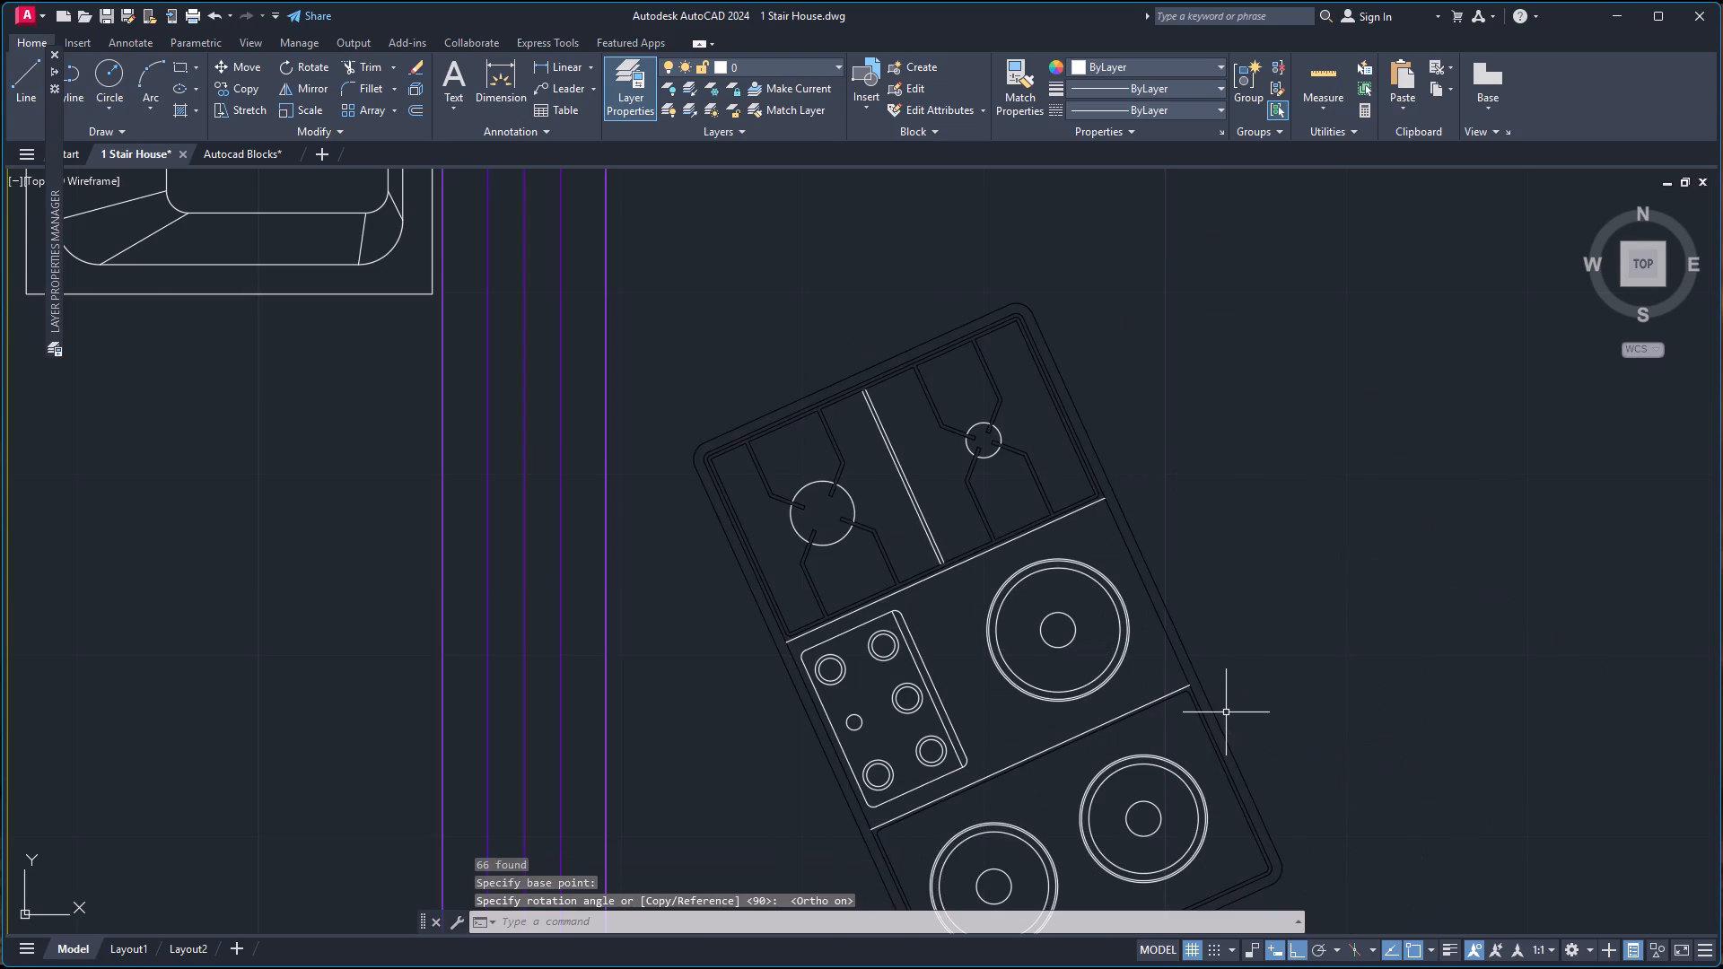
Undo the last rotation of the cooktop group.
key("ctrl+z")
Rotate the cooktop group a quarter turn clockwise about its north edge midpoint, with Ortho on.
left_click(1224, 650)
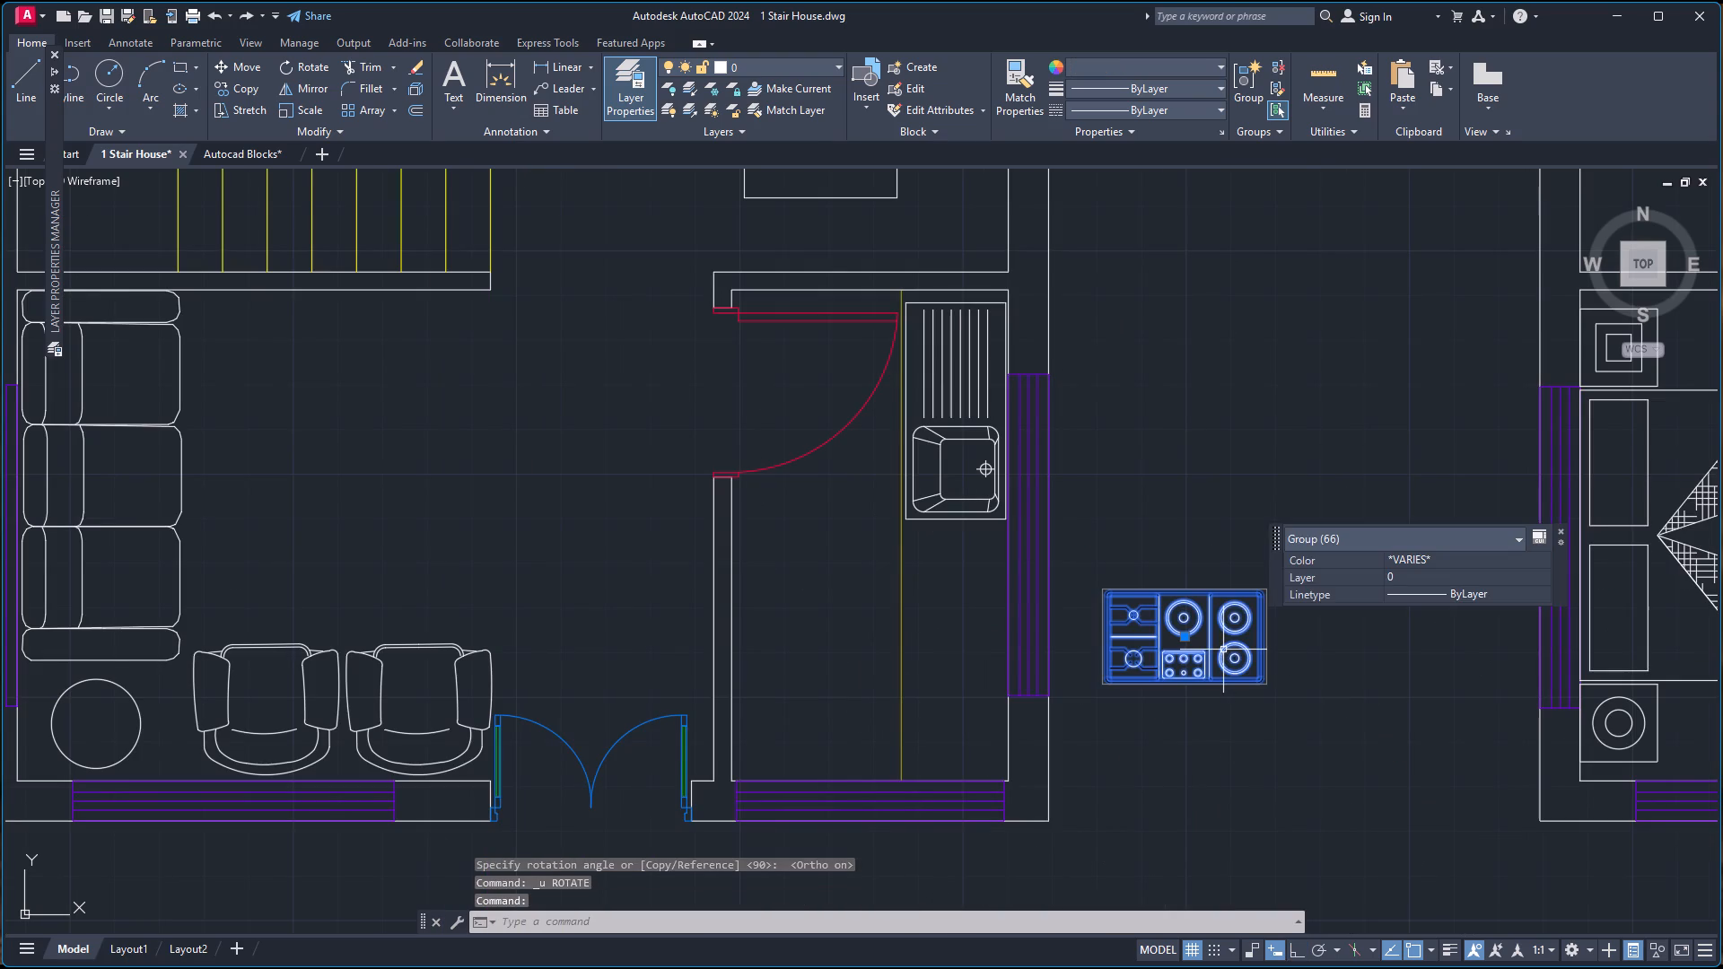
type("RO")
key("Return")
scroll(1176, 608, "up", 4)
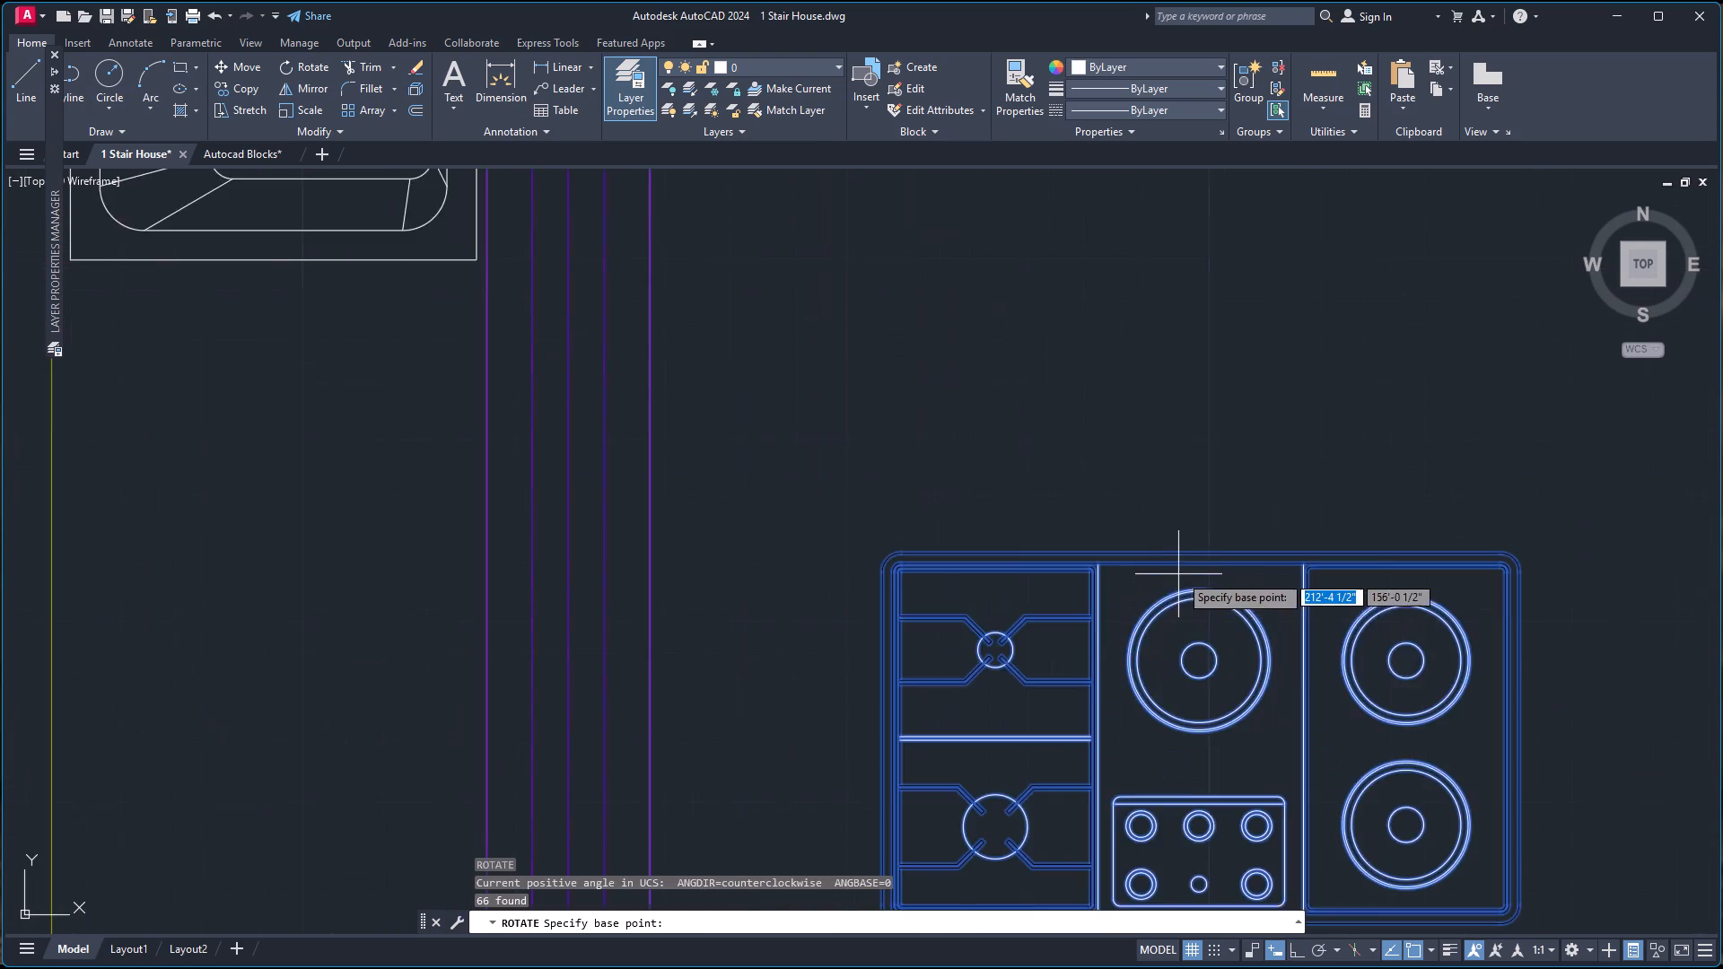
scroll(1179, 573, "up", 1)
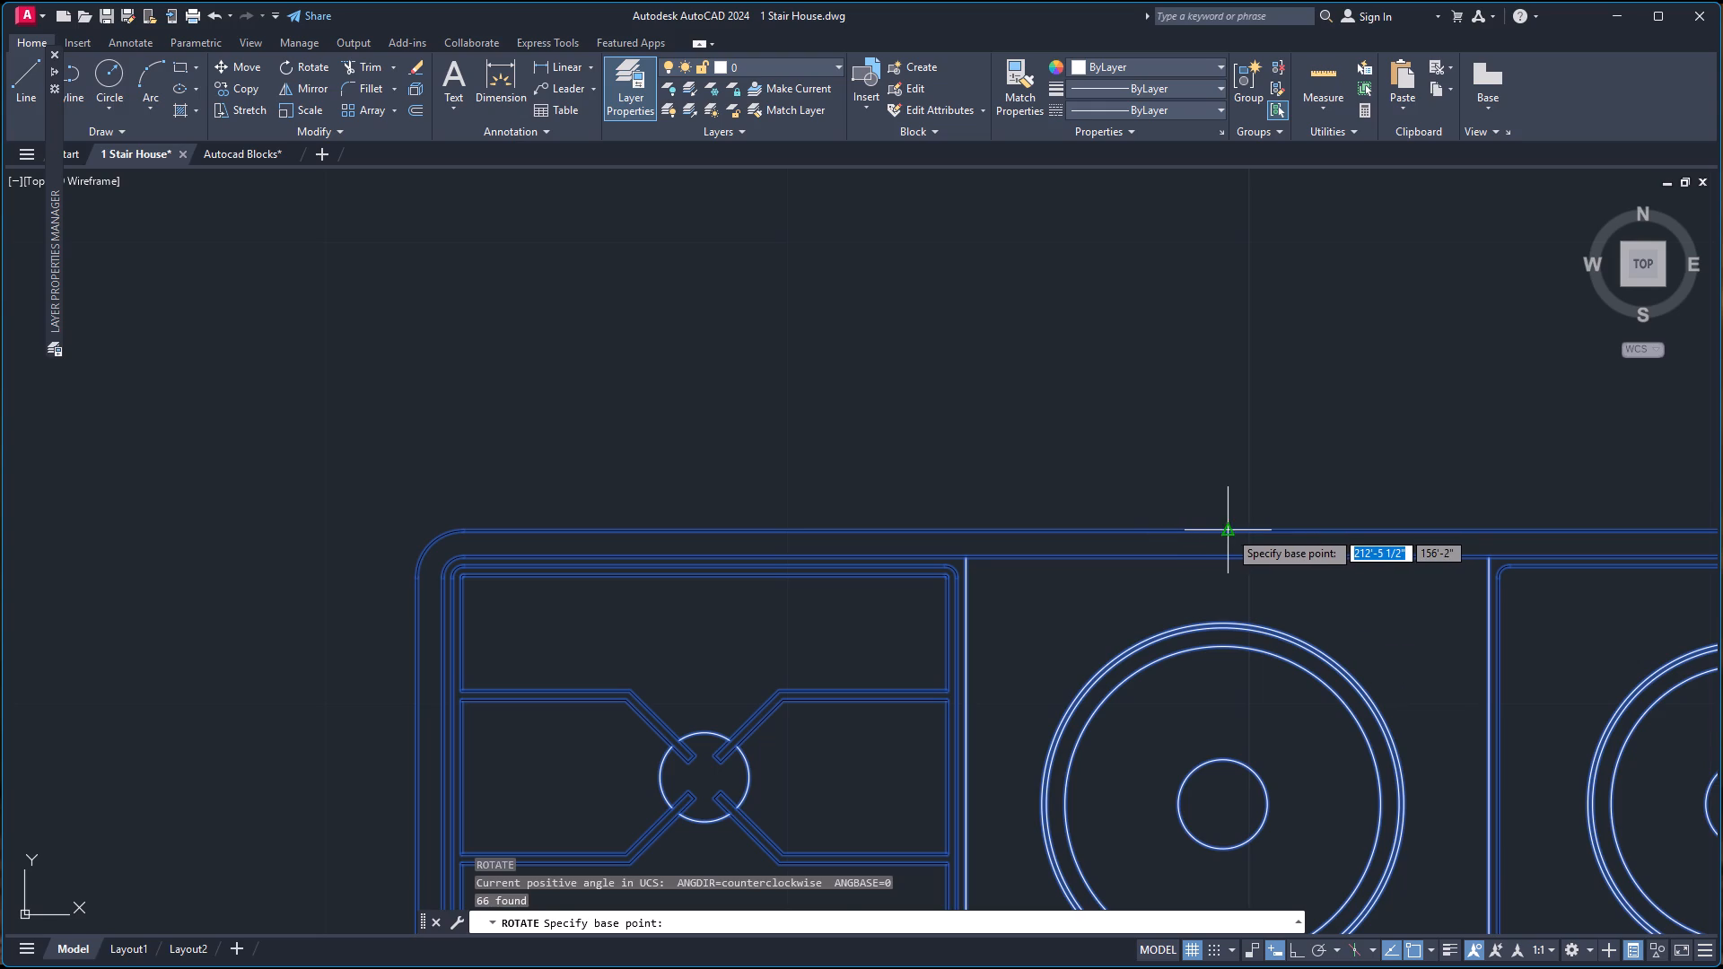
left_click(1229, 530)
key("F8")
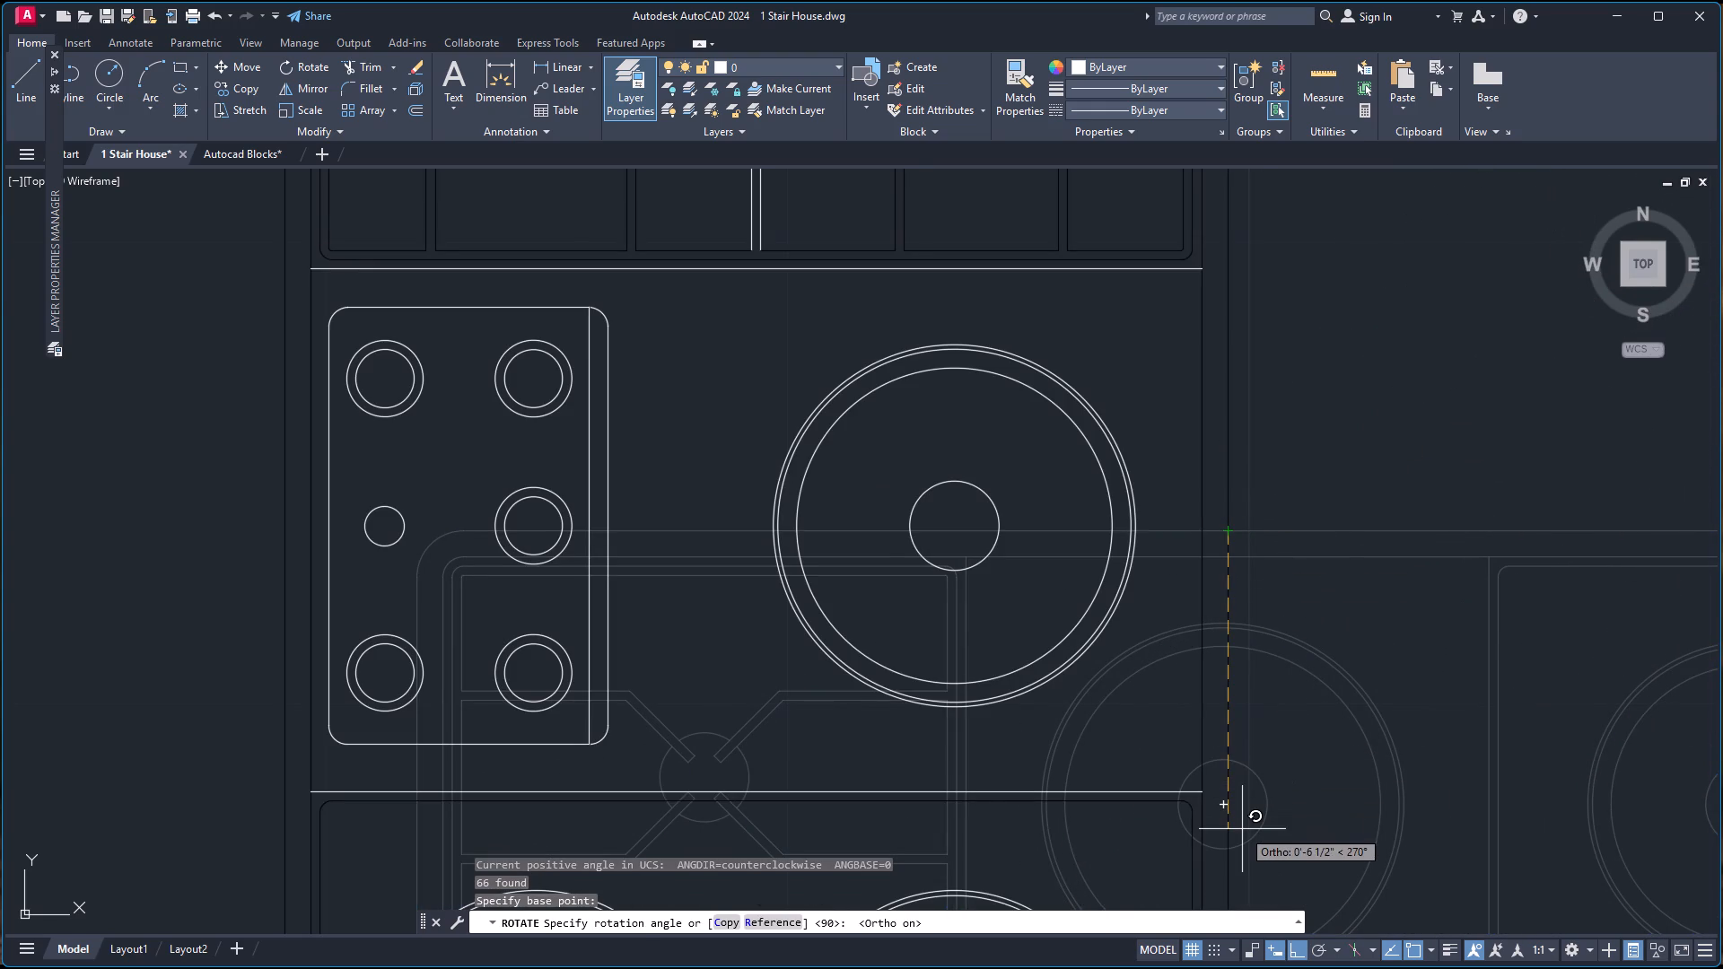
left_click(1242, 829)
Copy the rotated cooktop group by its east edge midpoint onto the west plan's kitchen counter, south of the sink, with Ortho off.
scroll(1255, 758, "down", 5)
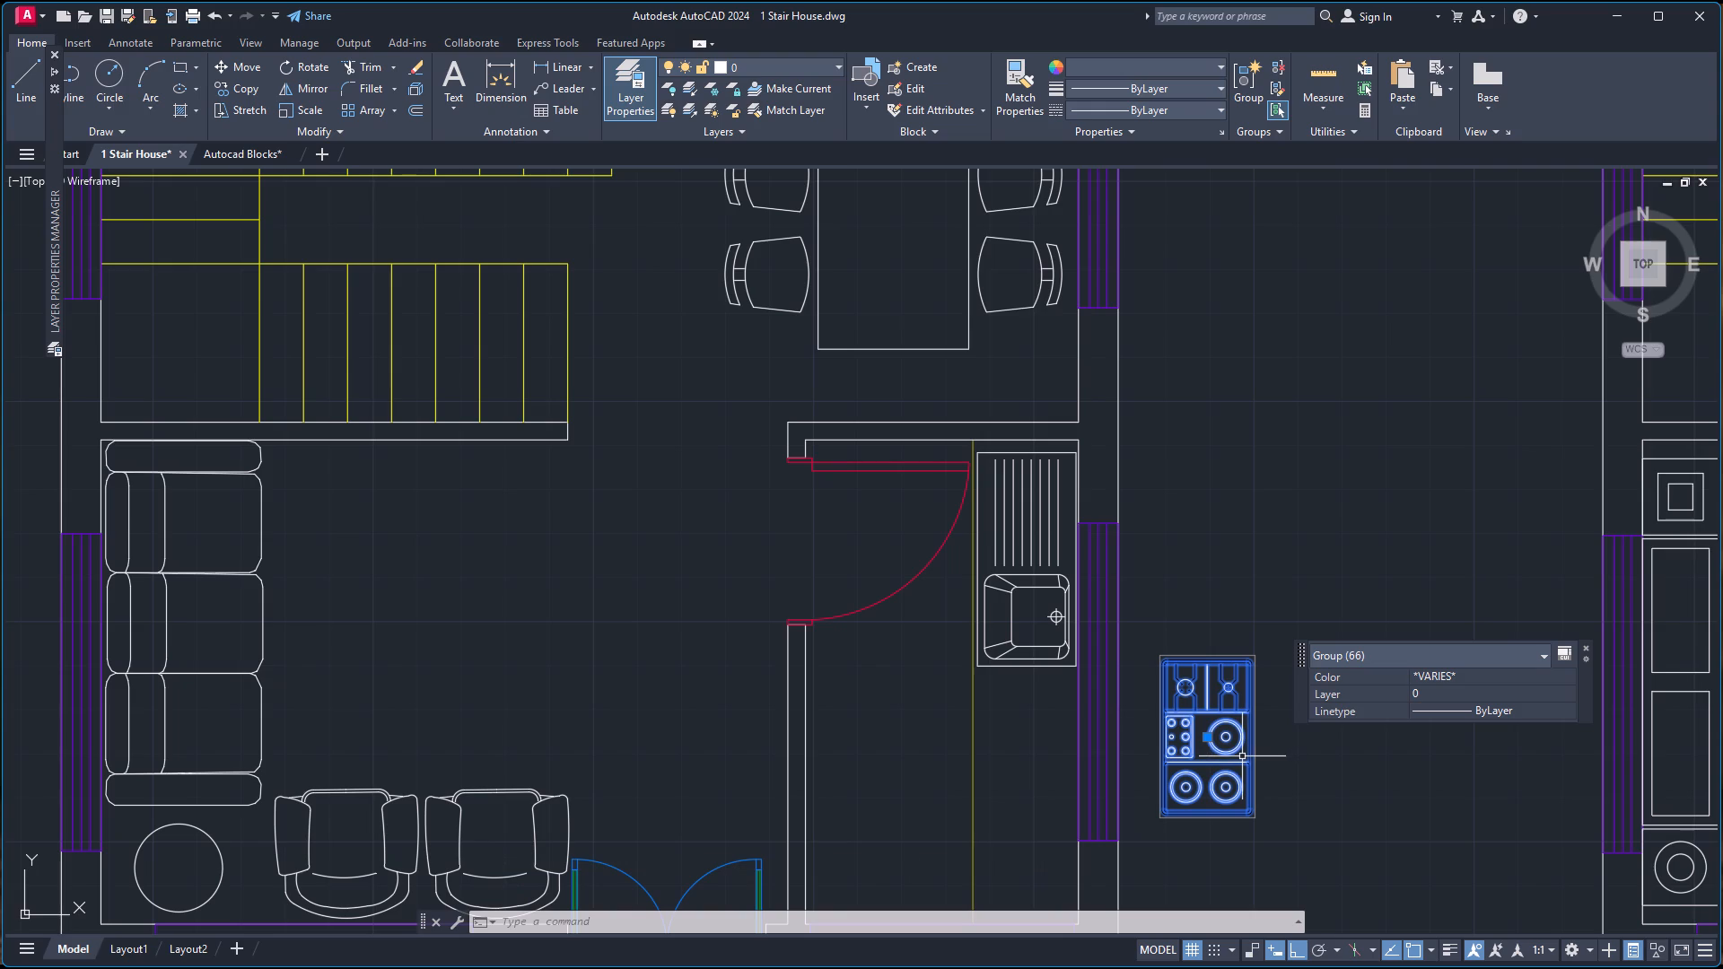
type("CO")
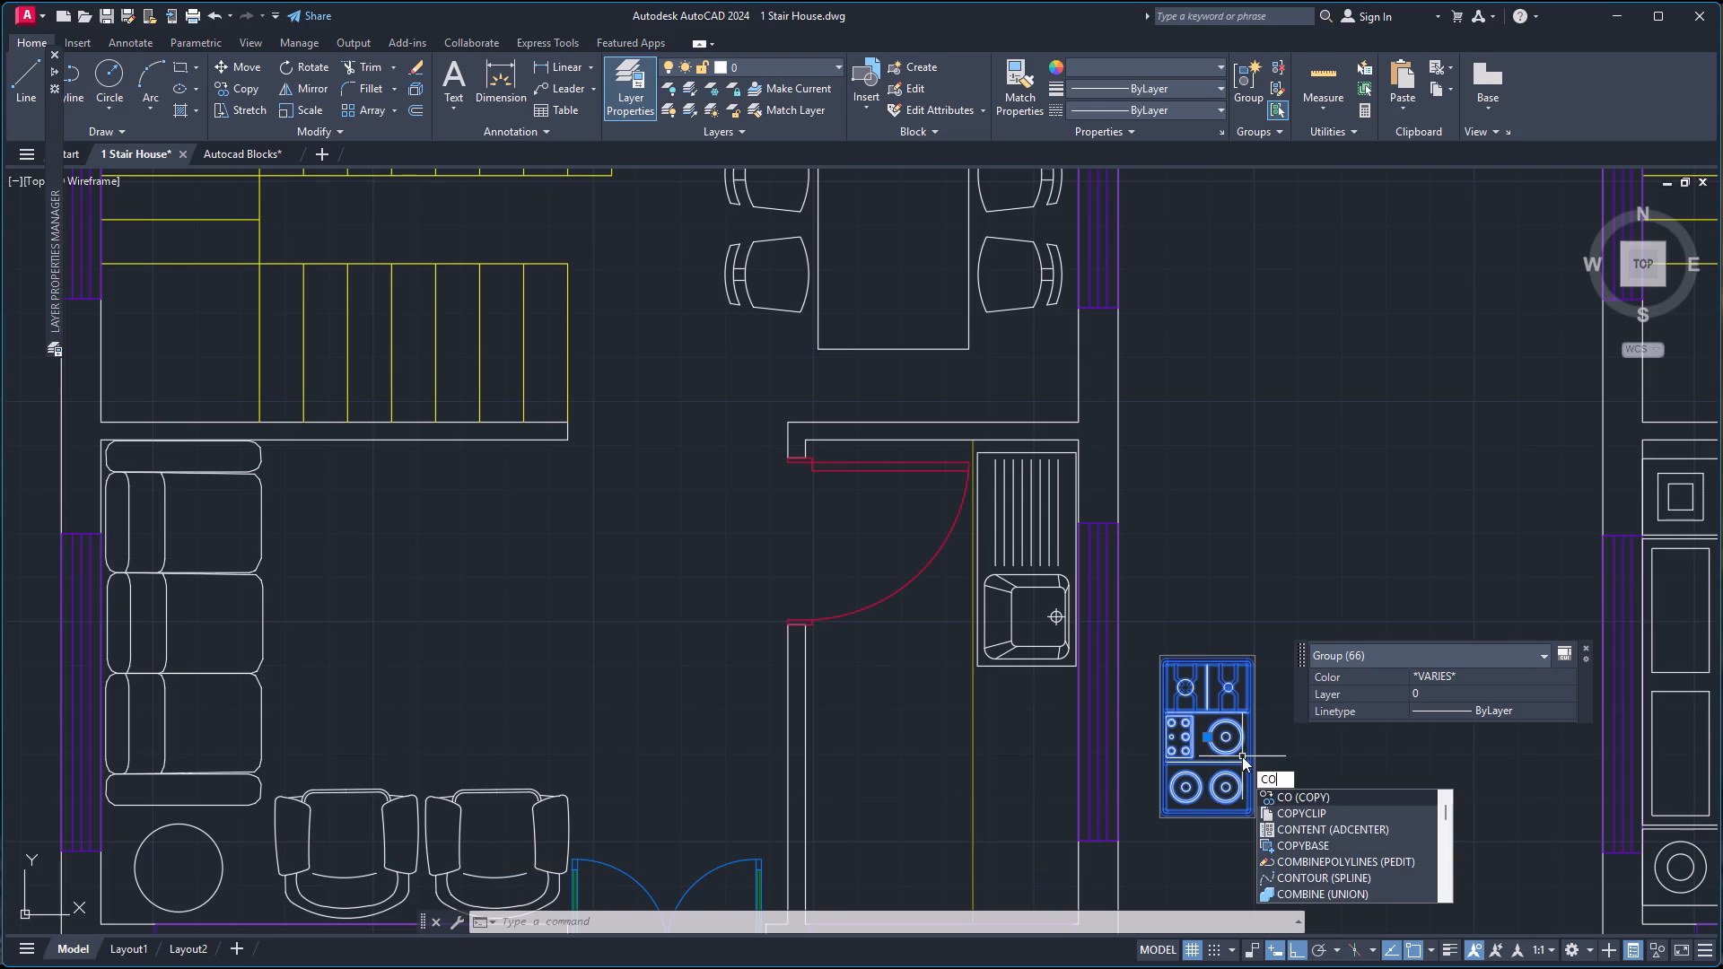
key("Return")
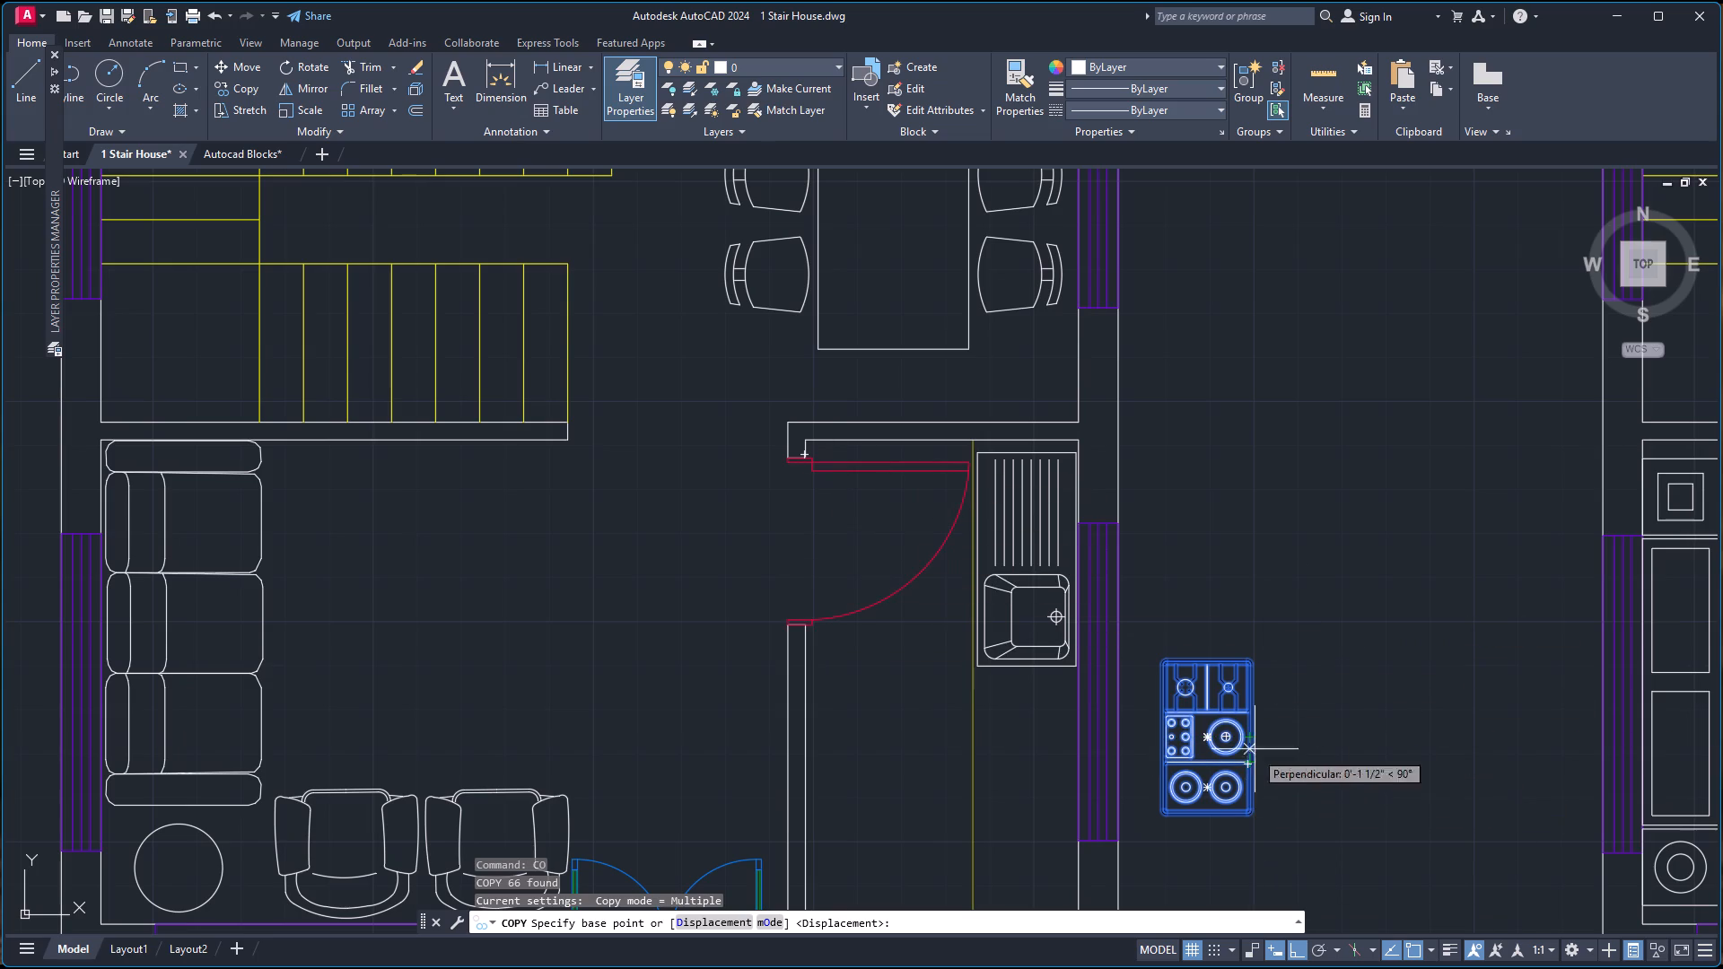
scroll(1258, 742, "down", 1)
scroll(1258, 742, "up", 5)
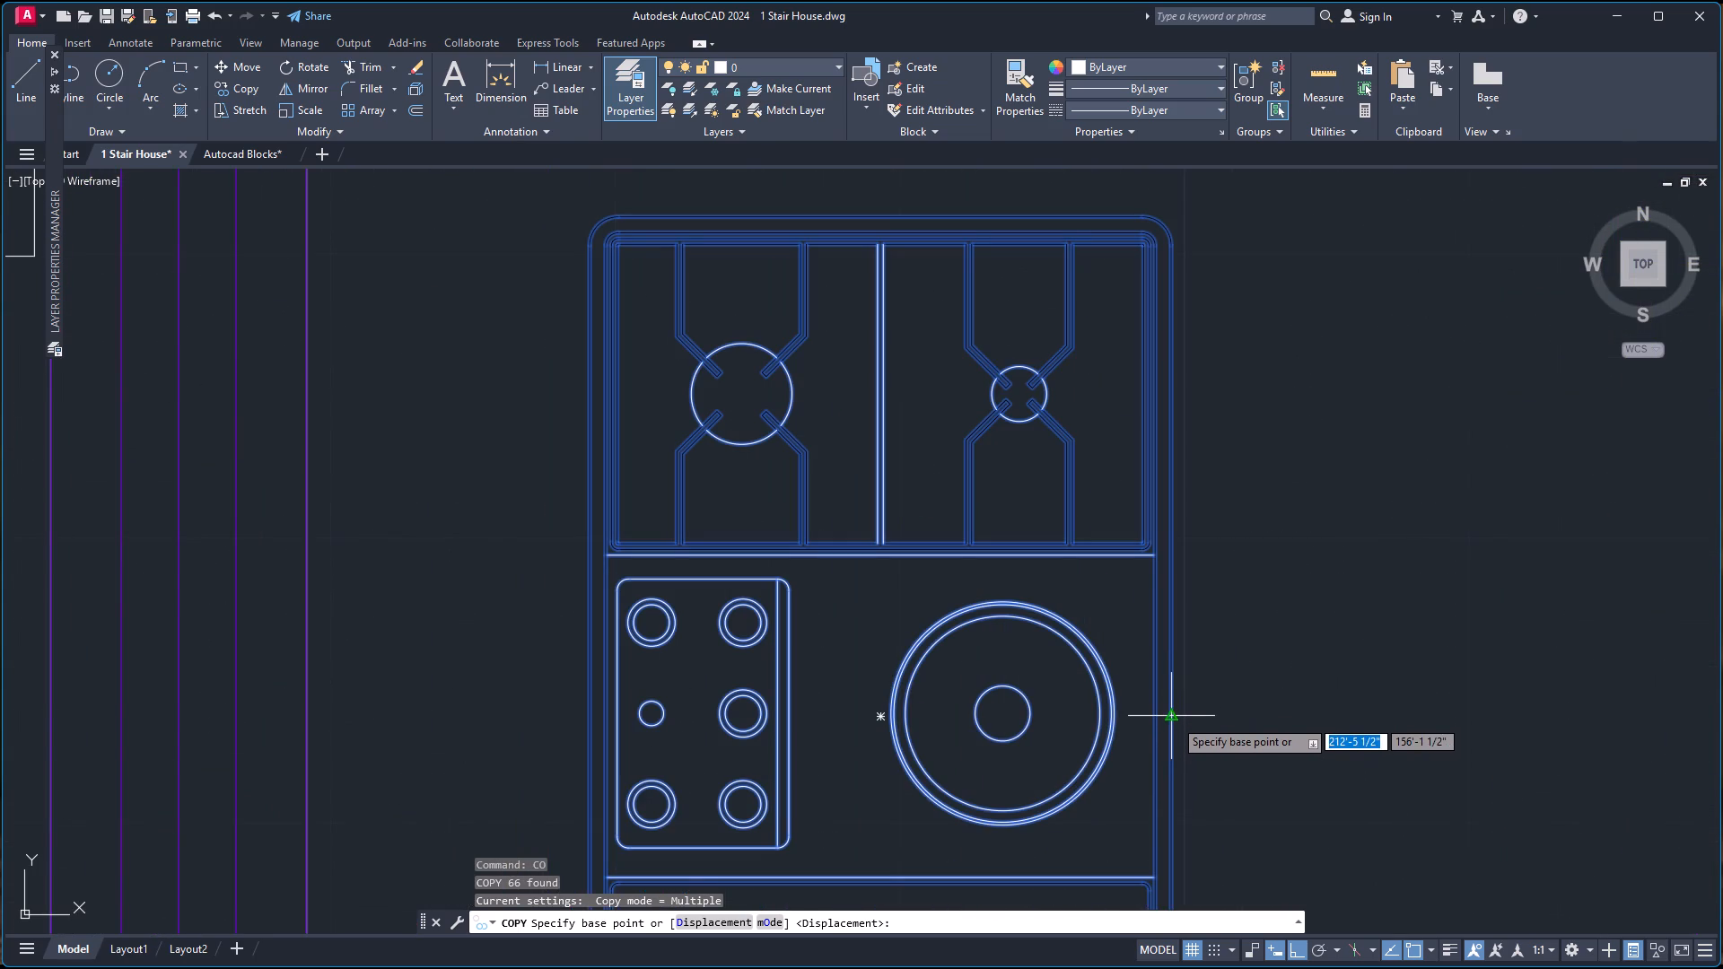
left_click(1174, 719)
scroll(1199, 692, "down", 5)
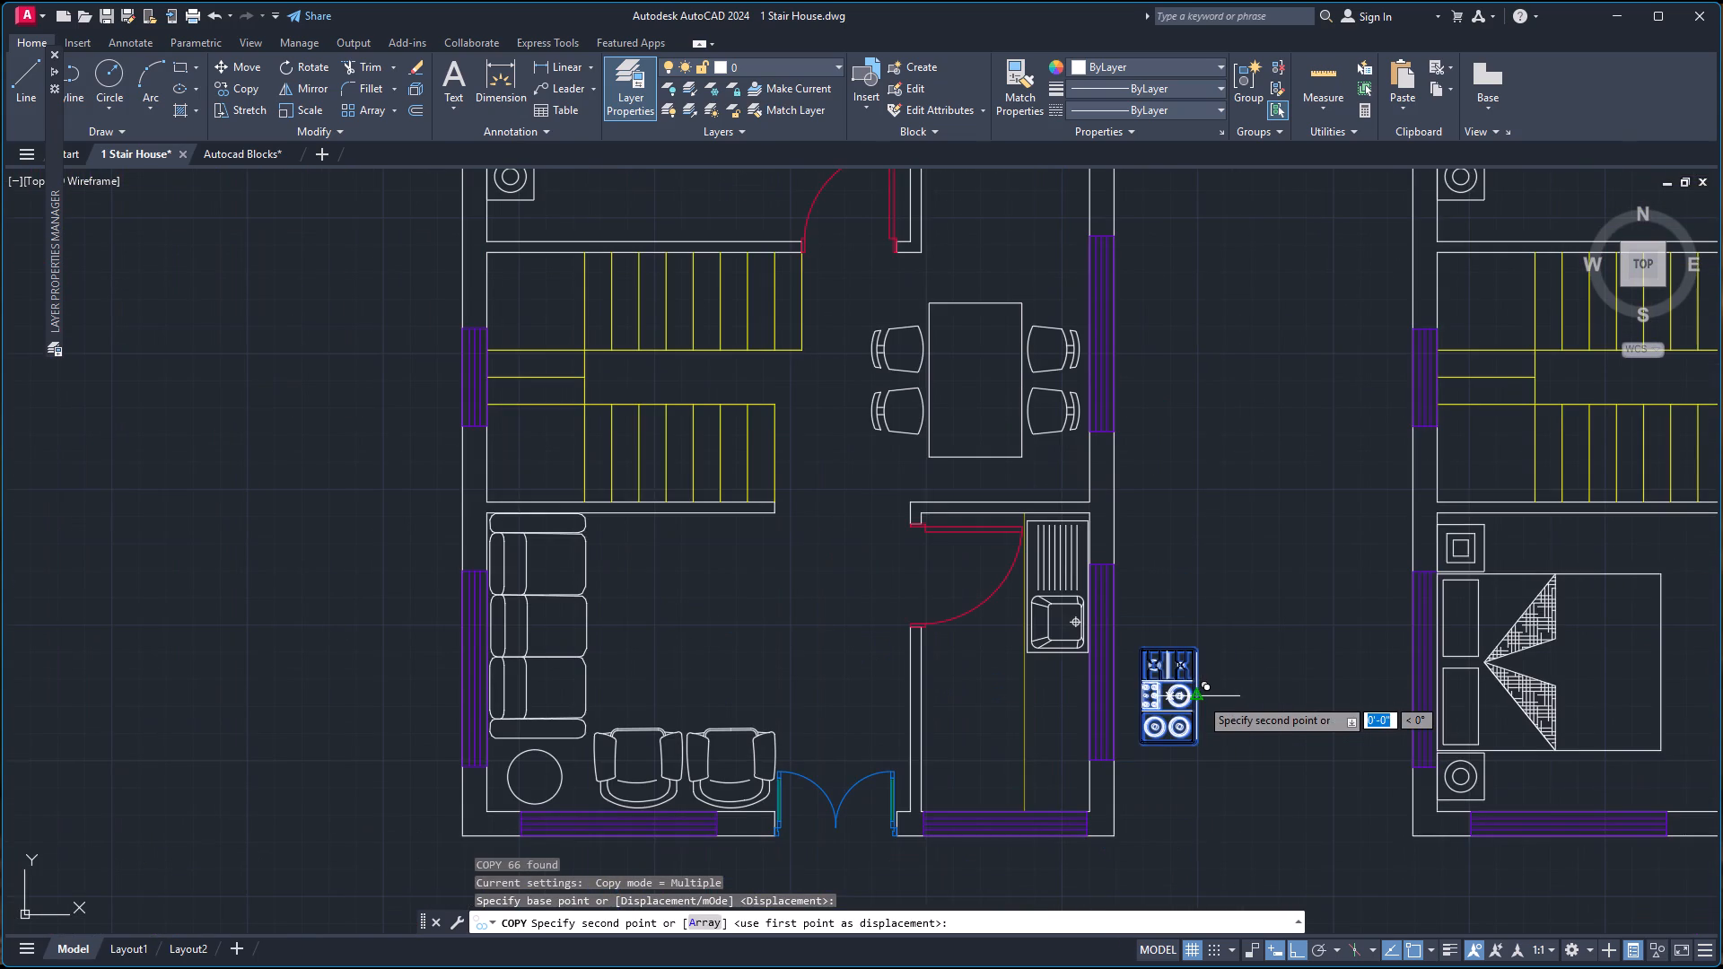
scroll(1001, 809, "up", 3)
right_click(1184, 725)
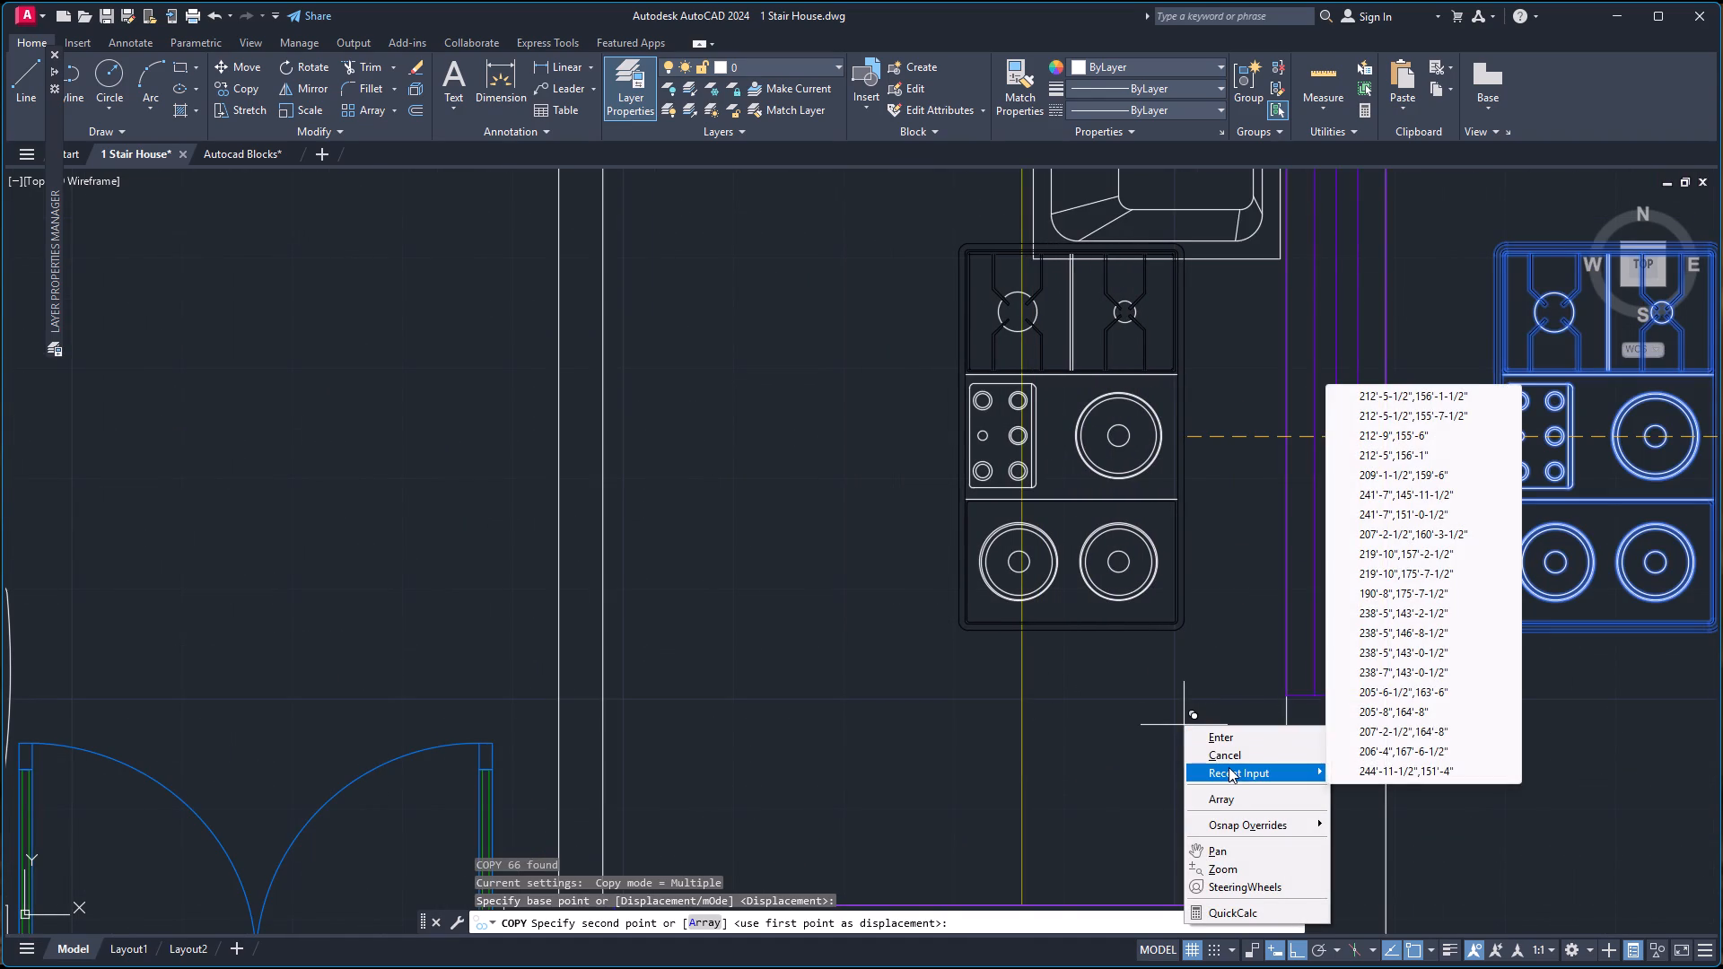
key("F8")
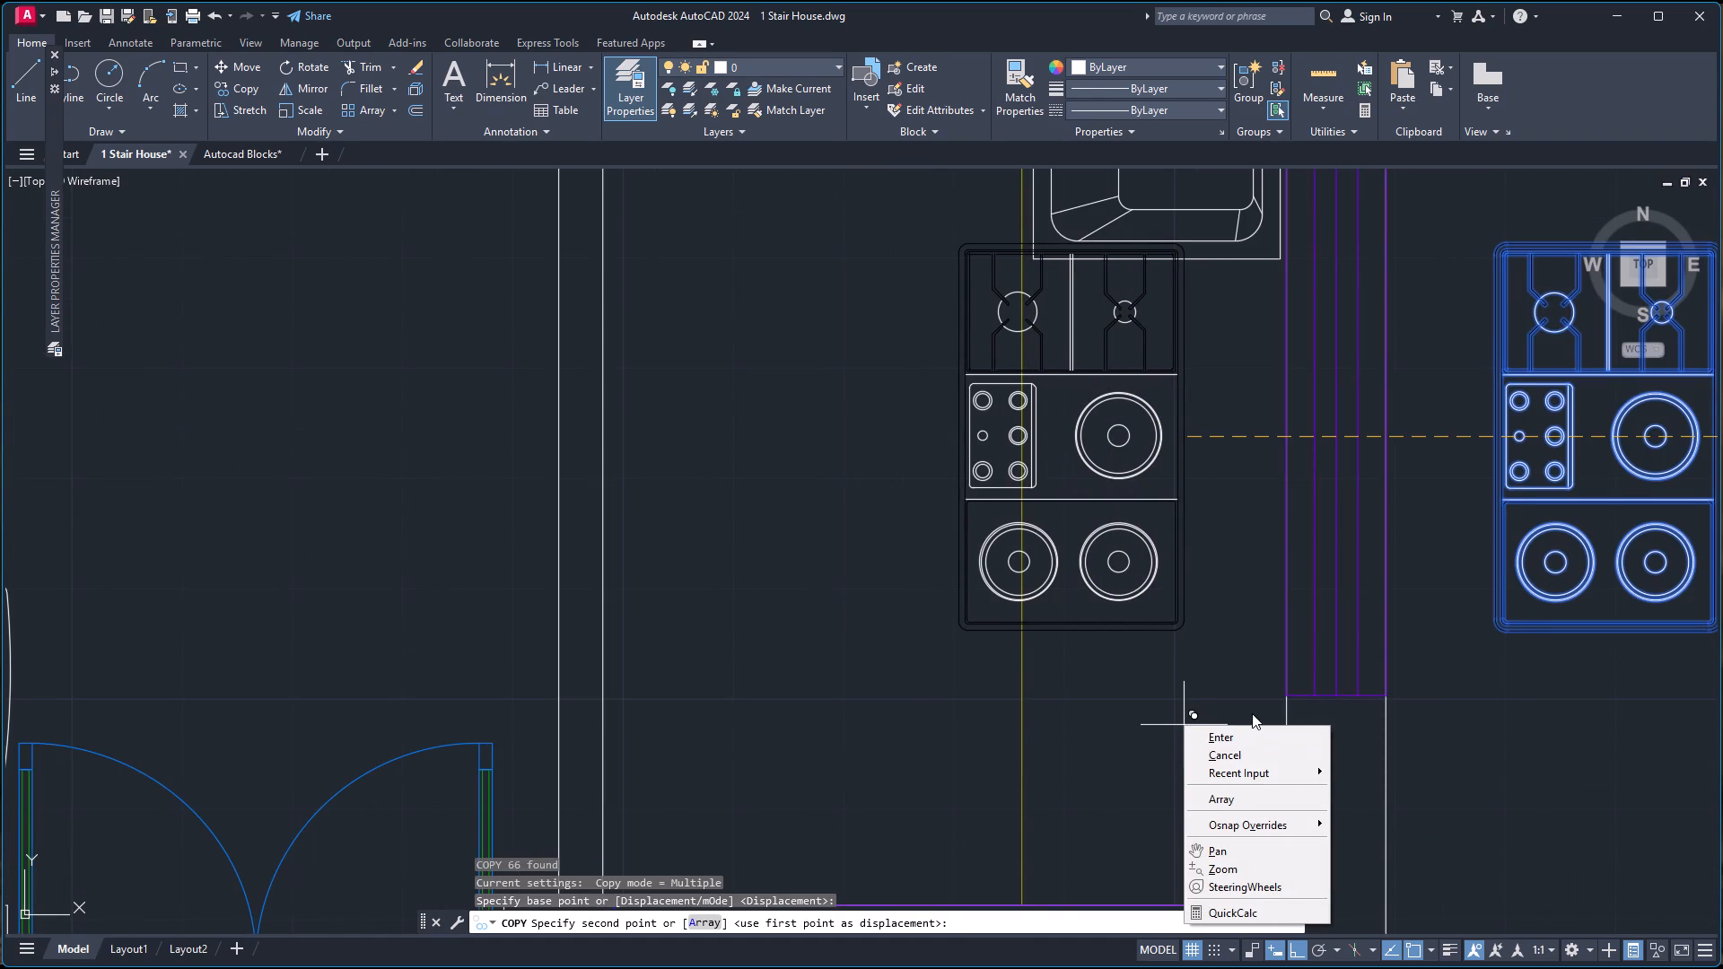
left_click(1252, 713)
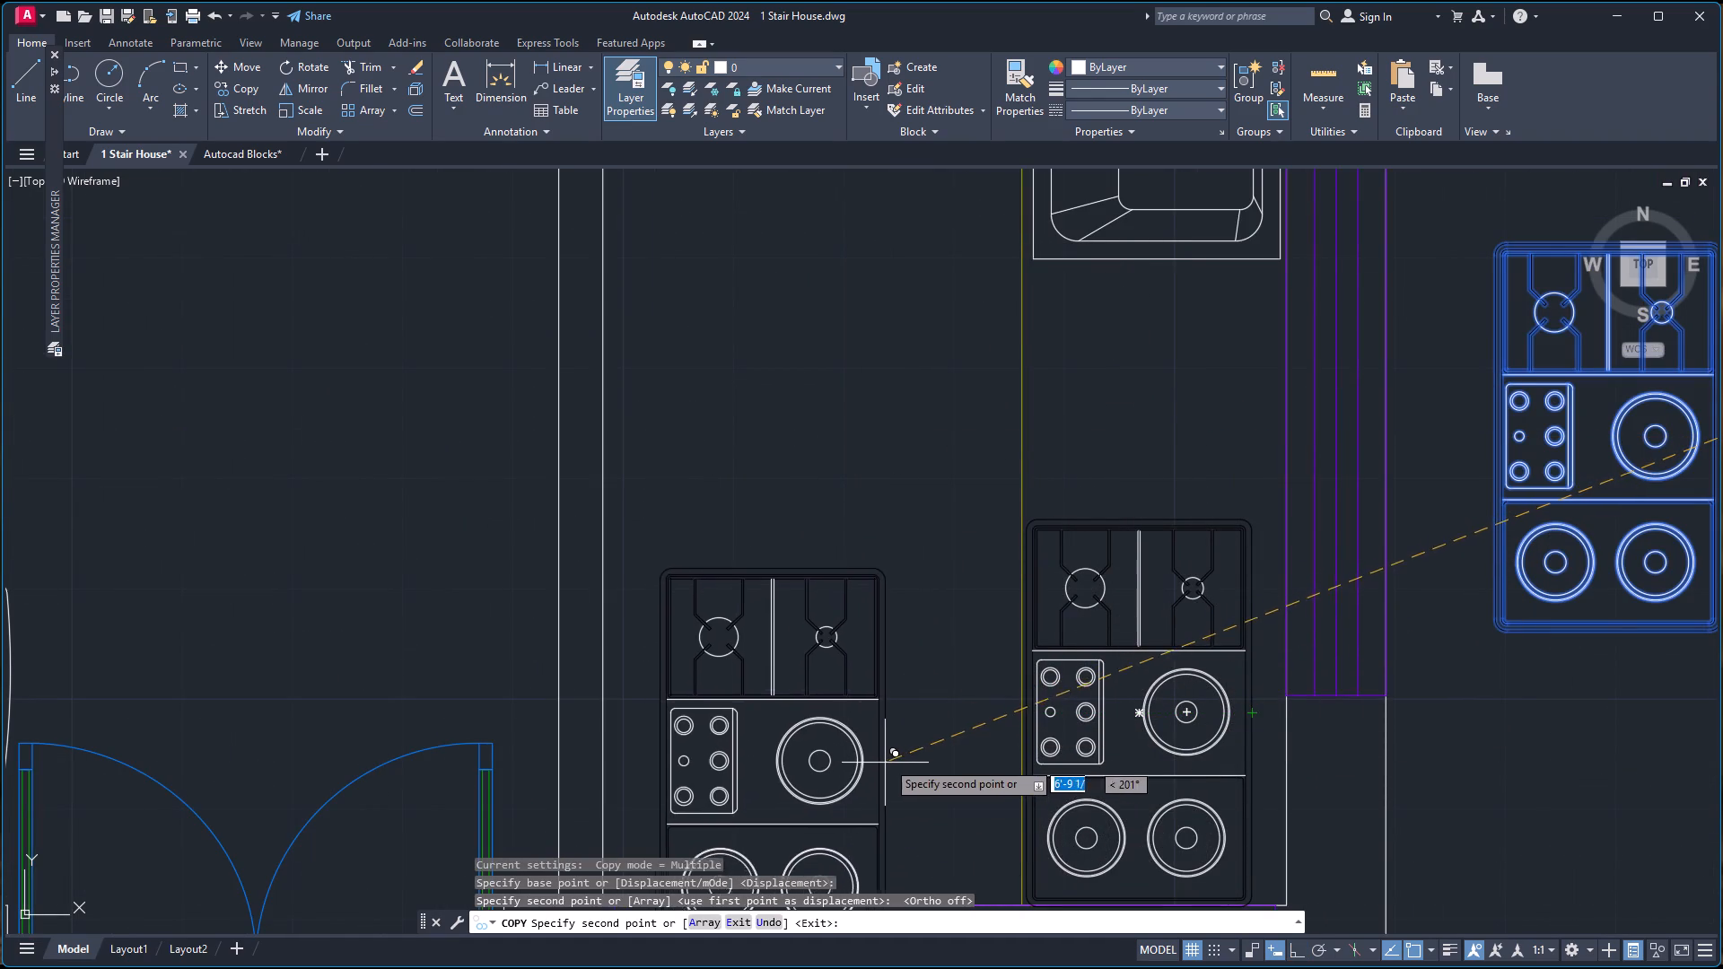
key("Escape")
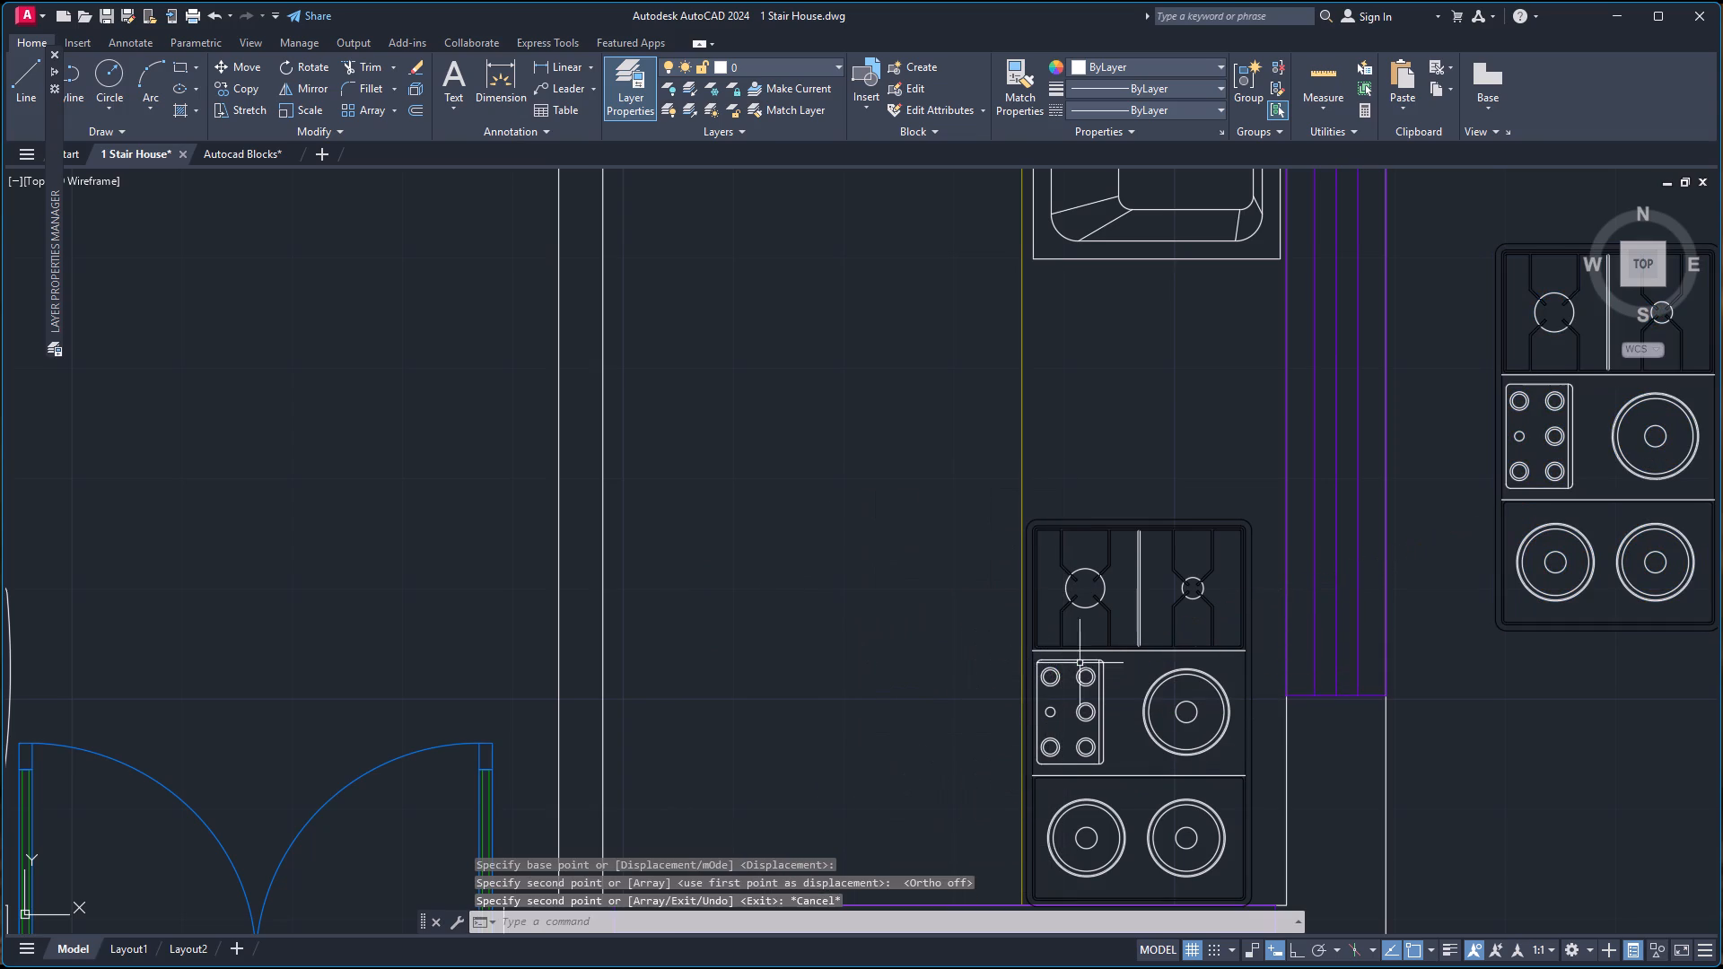
Move the cooktop on the counter about 1'-2 1/2" northward by its east edge midpoint, placing it between the sink and the south wall.
left_click(1106, 652)
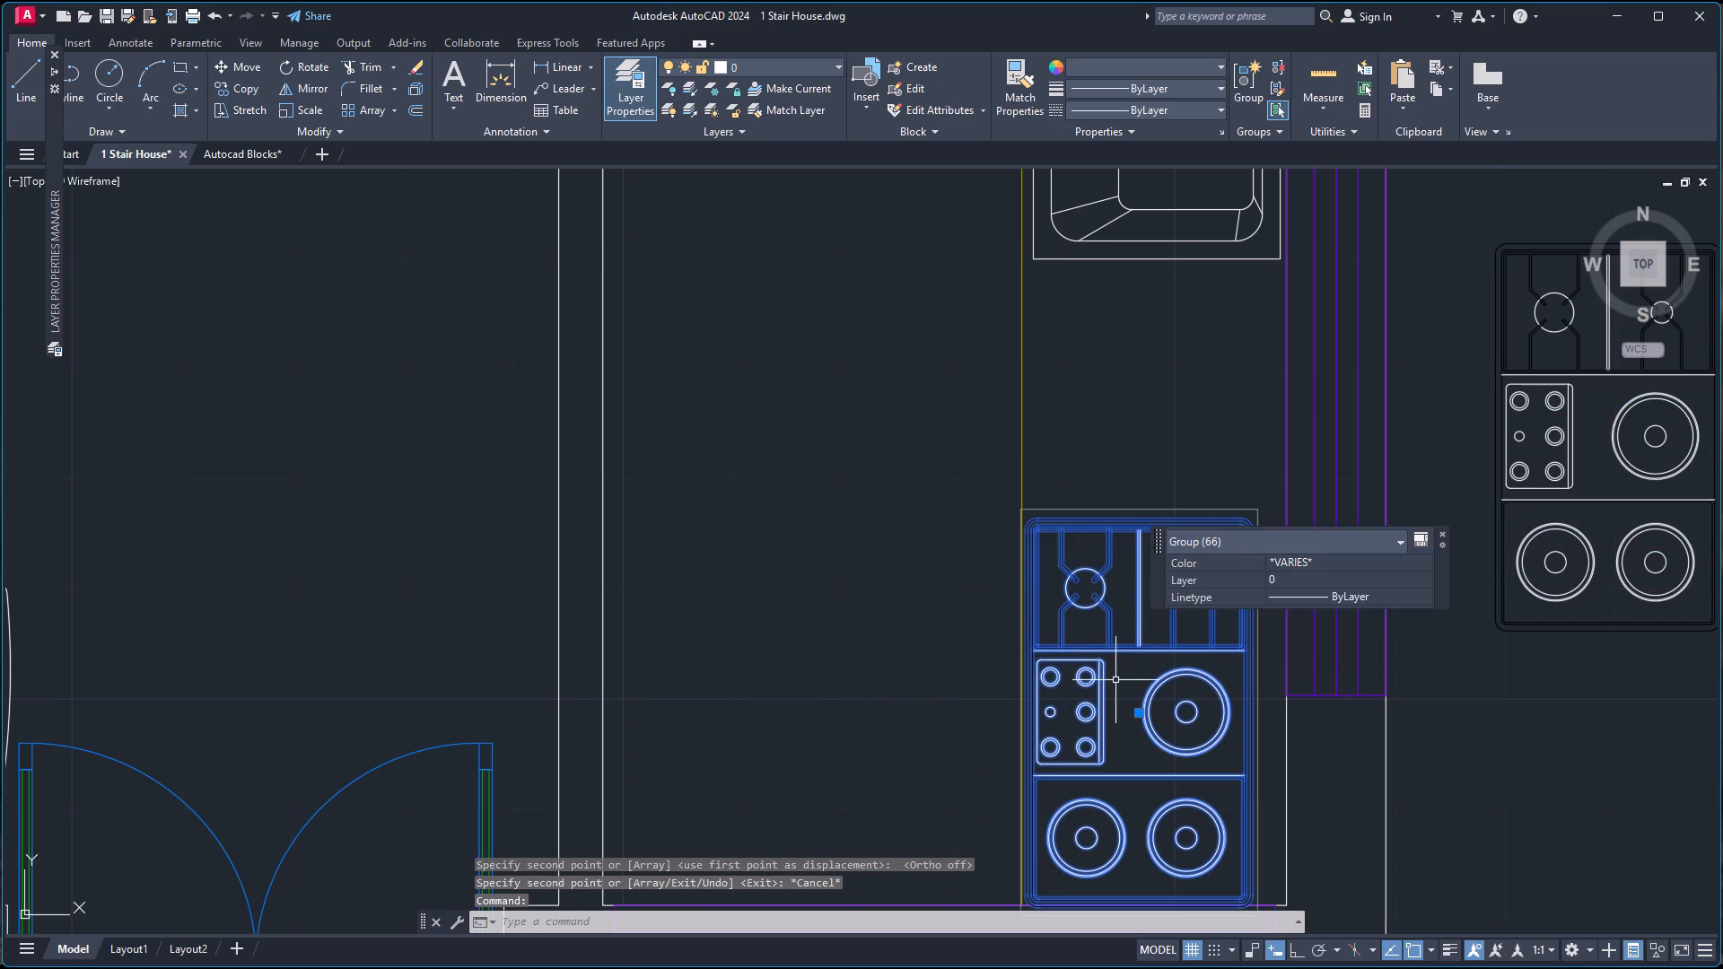
key("m")
key("Return")
scroll(1199, 706, "down", 2)
scroll(1220, 722, "up", 1)
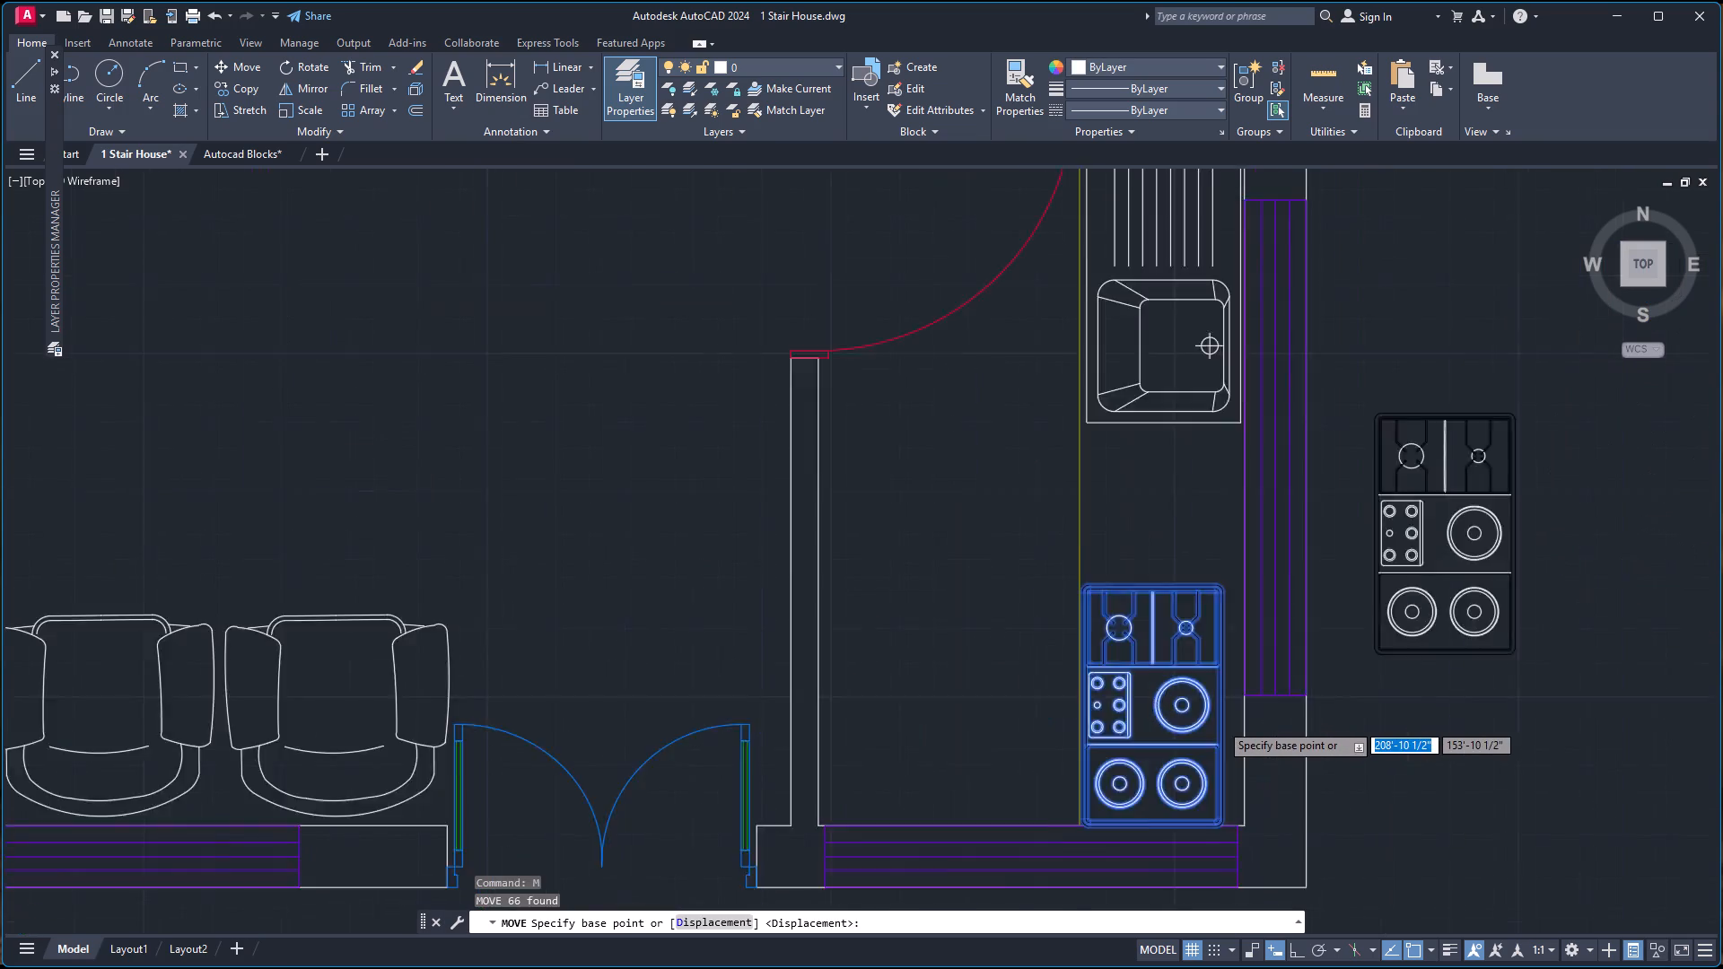
scroll(1220, 722, "up", 4)
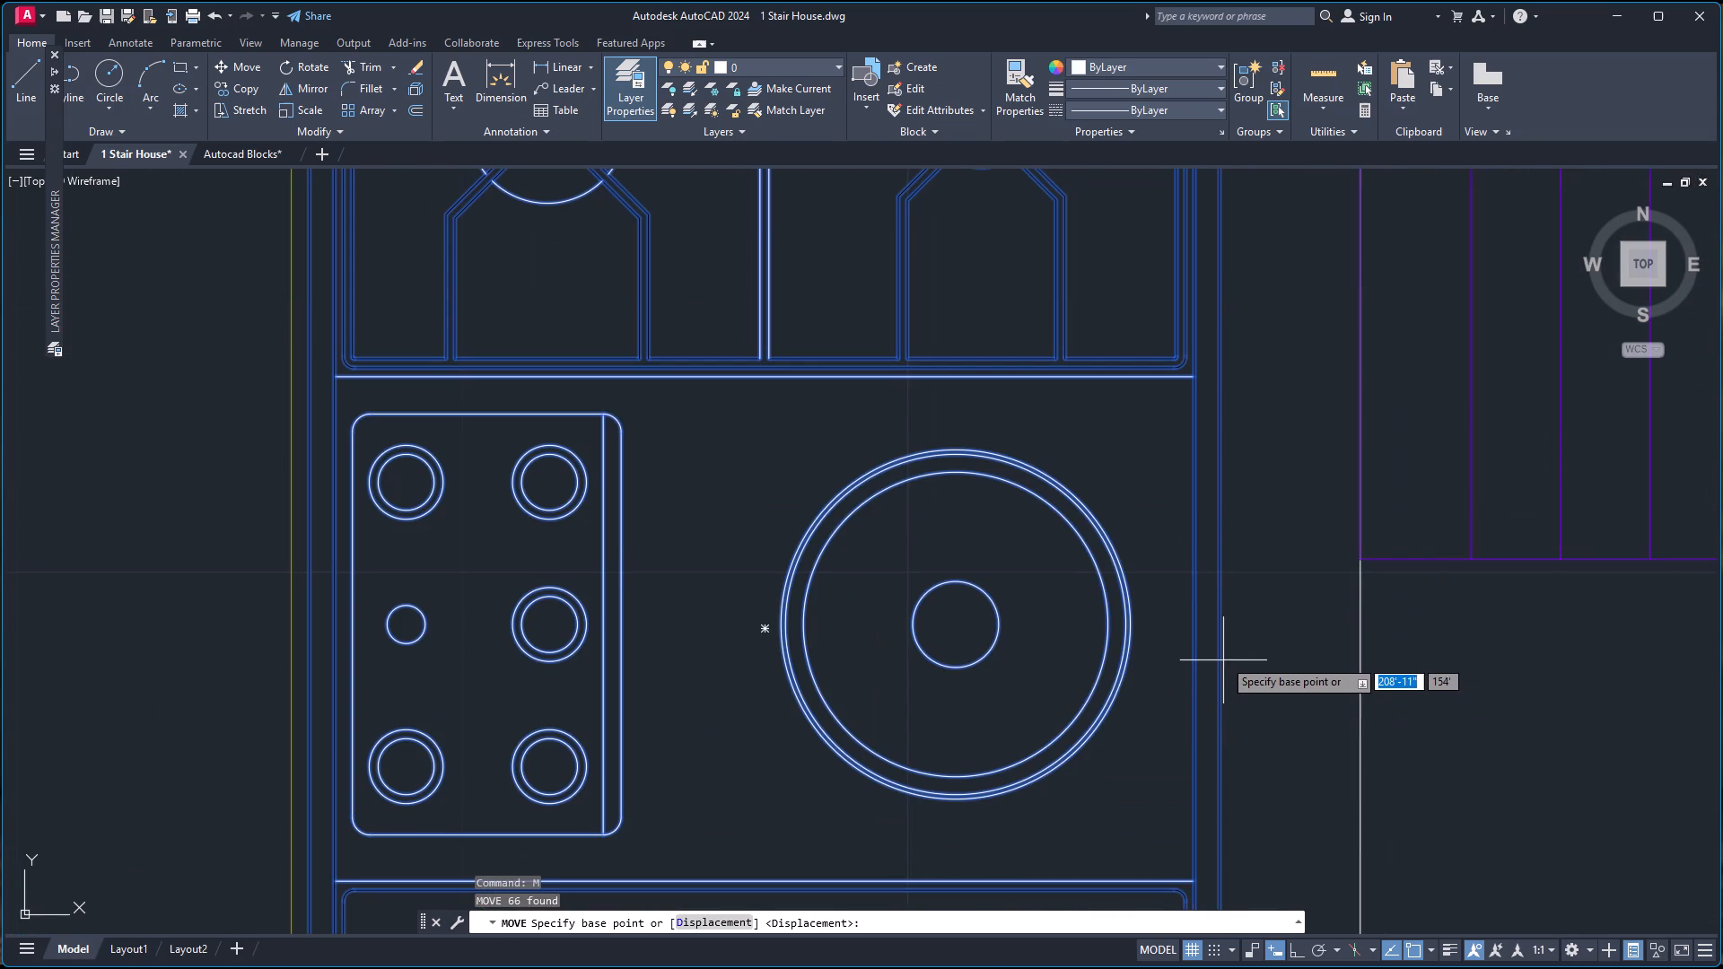
left_click(1219, 633)
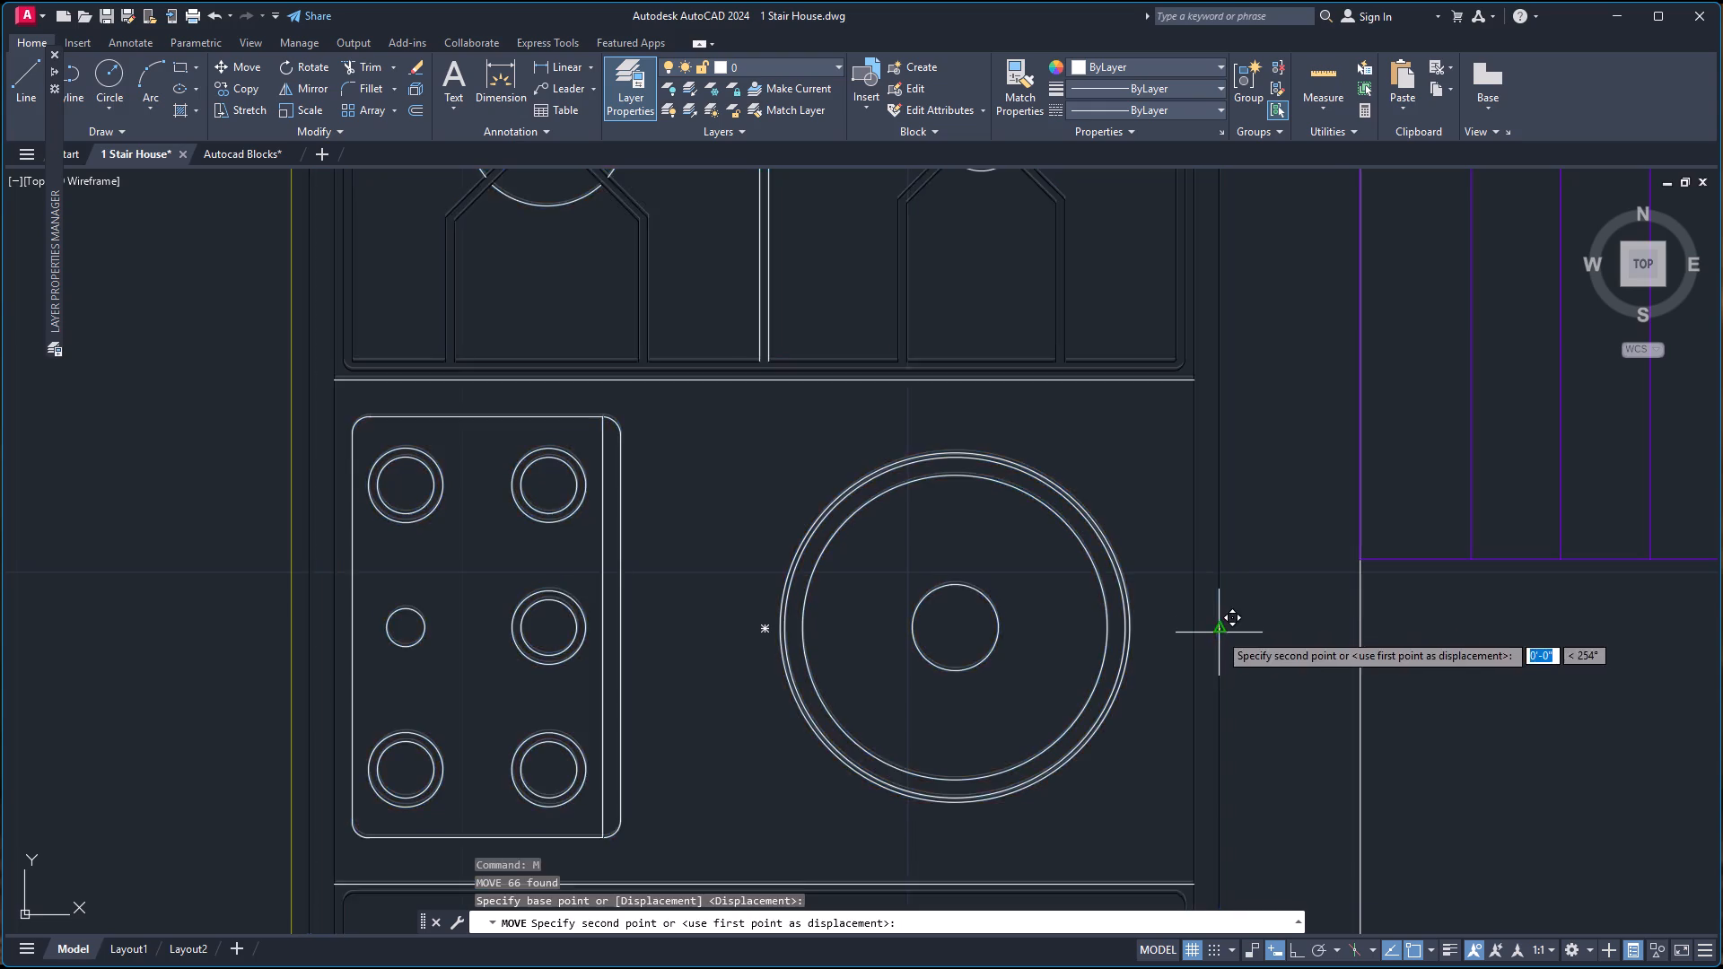
scroll(1245, 568, "down", 4)
scroll(1264, 453, "up", 2)
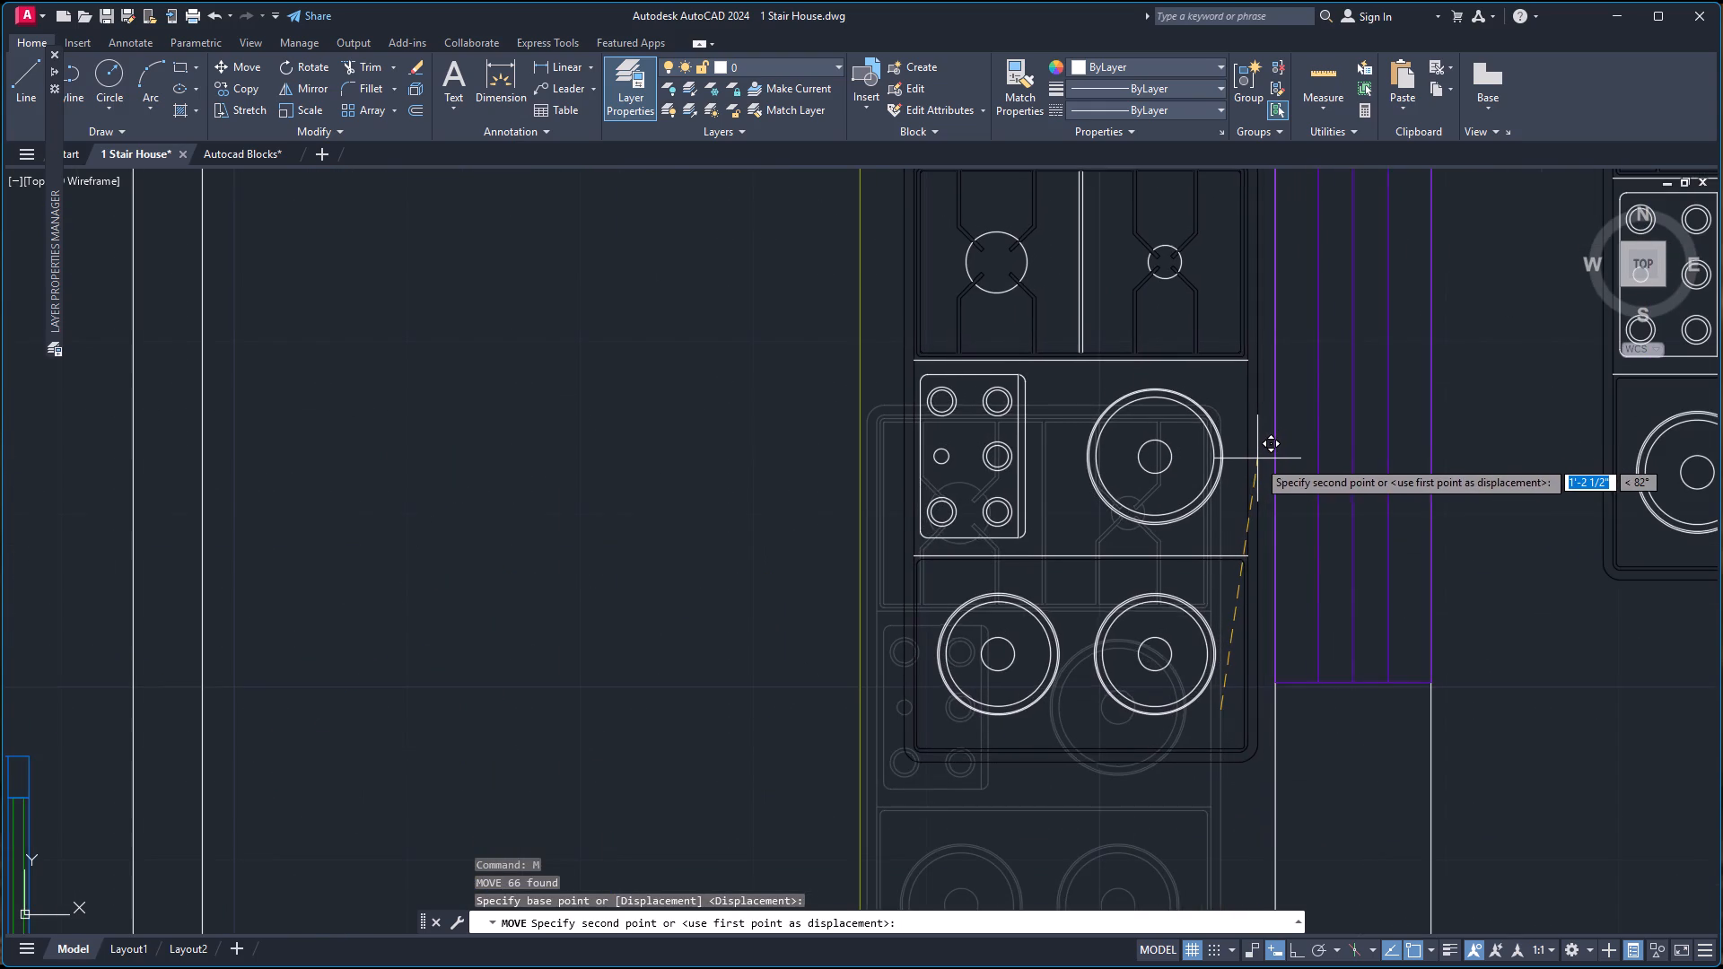
scroll(1257, 459, "down", 2)
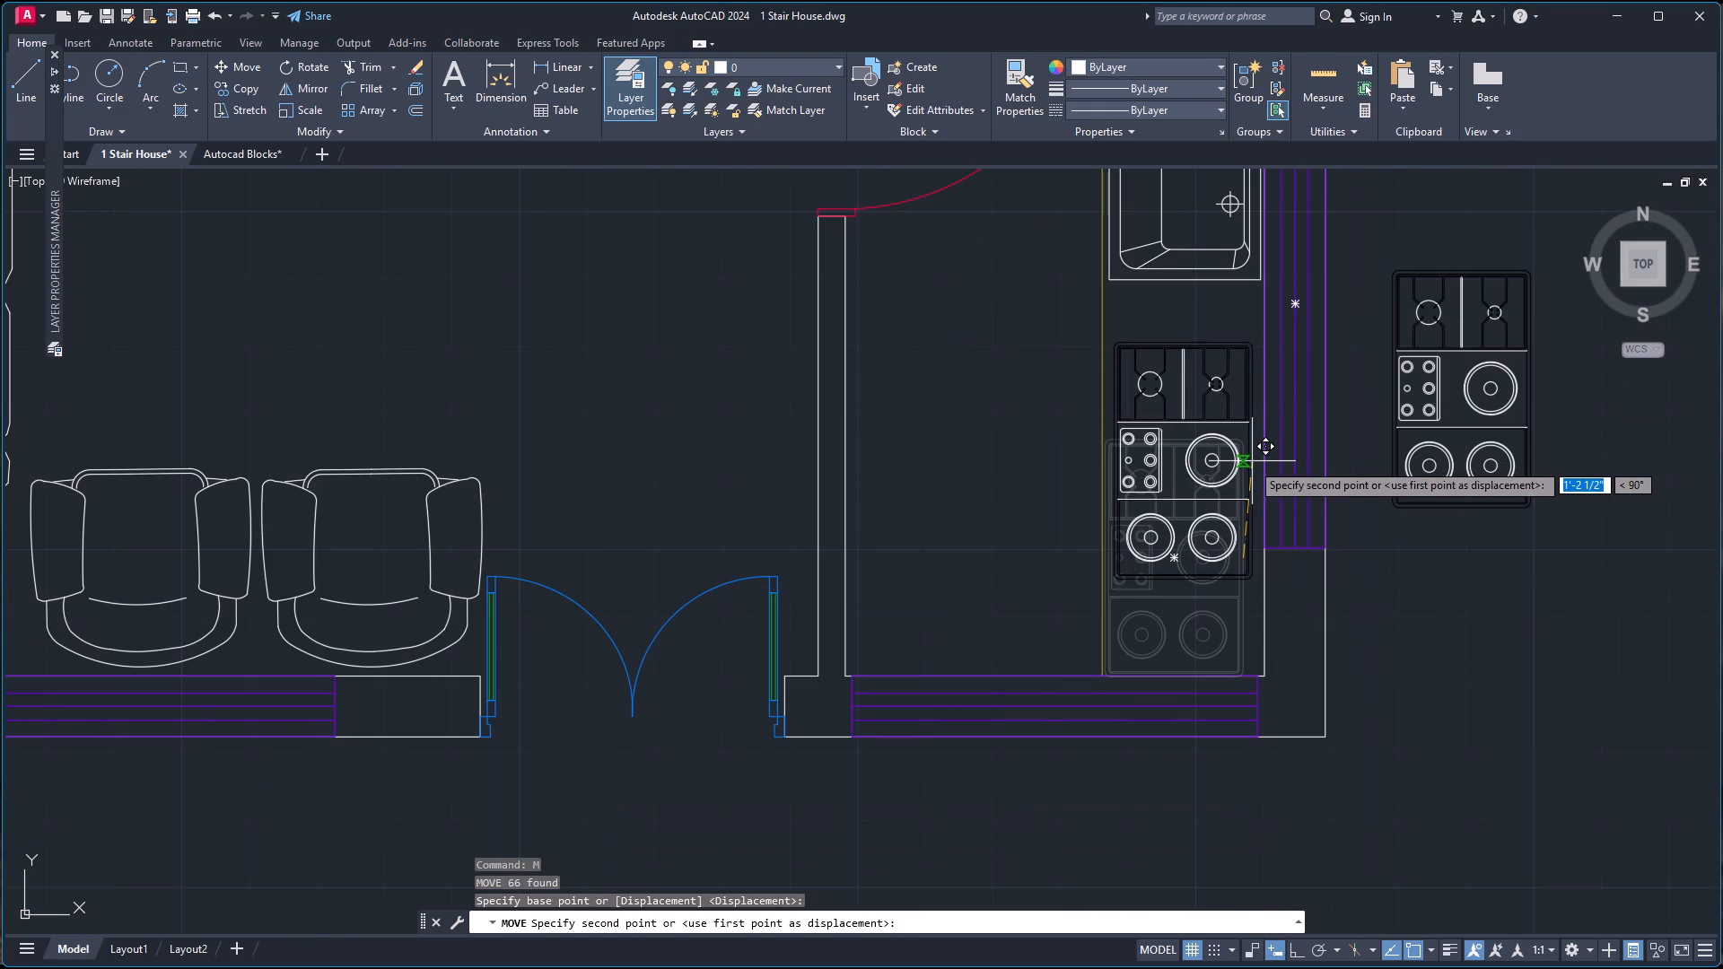
scroll(1254, 462, "up", 1)
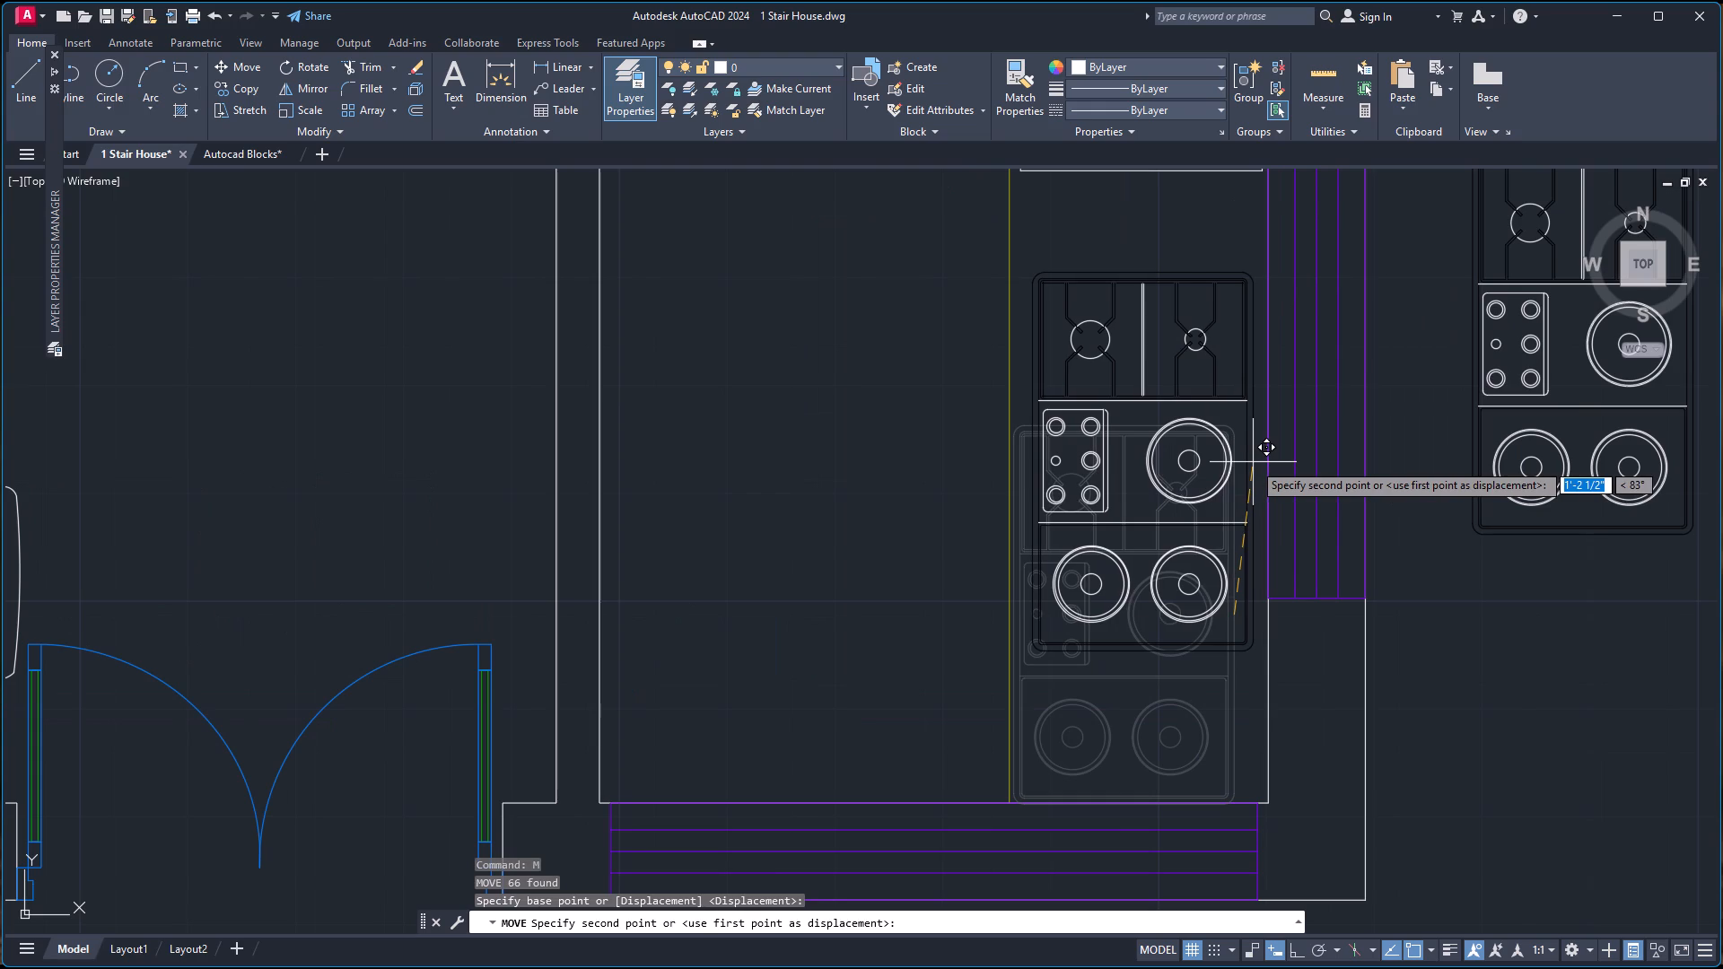
left_click(1250, 463)
Delete the original cooktop group lying outside the west plan's east wall.
scroll(1497, 589, "down", 3)
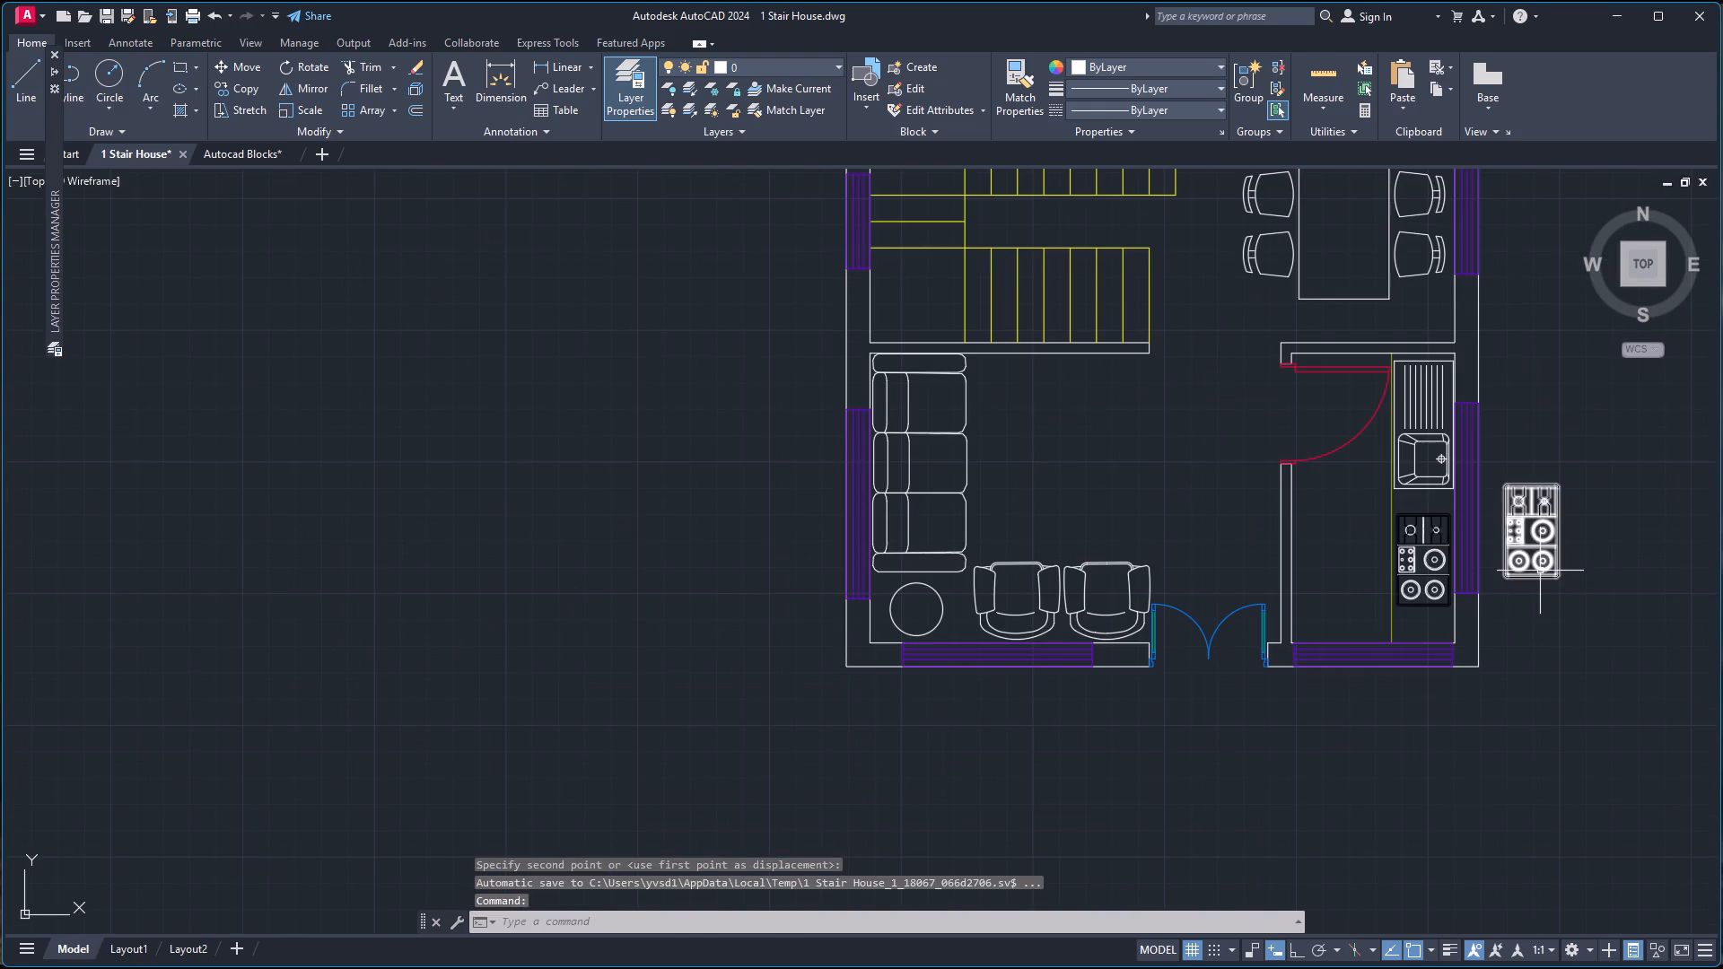
left_click(1540, 571)
key("Delete")
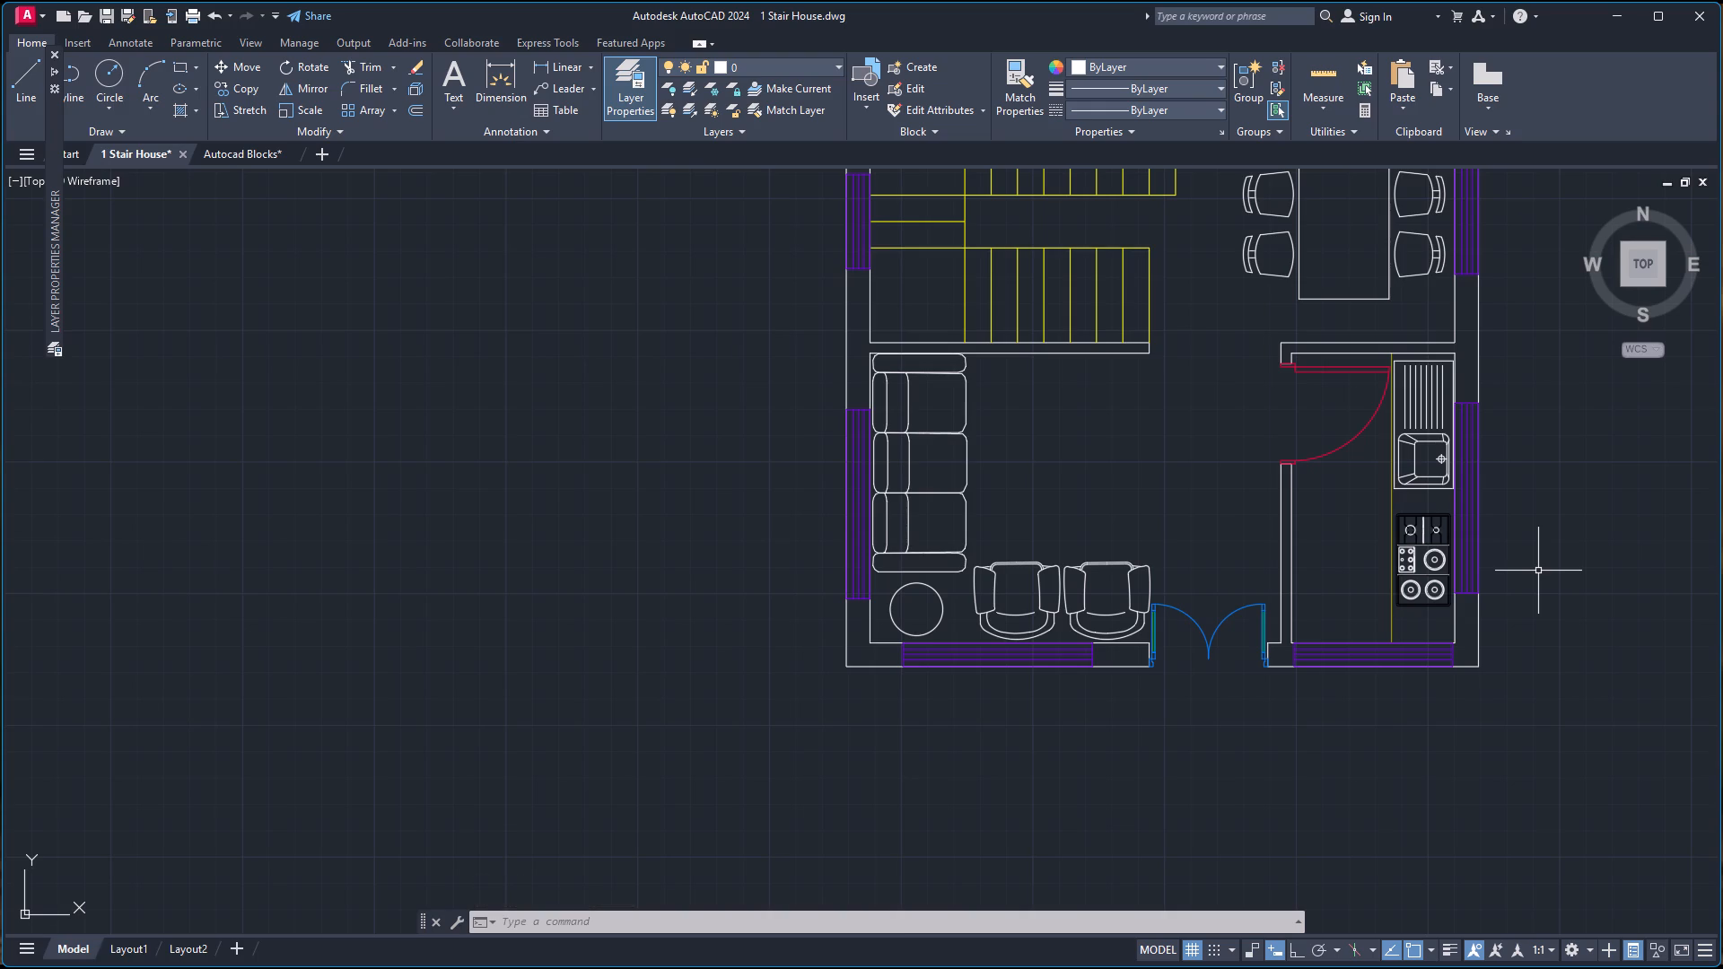
Insert the recent blocks toilet-1 and wash-3 into the empty space between the two floor plans.
scroll(1537, 573, "down", 3)
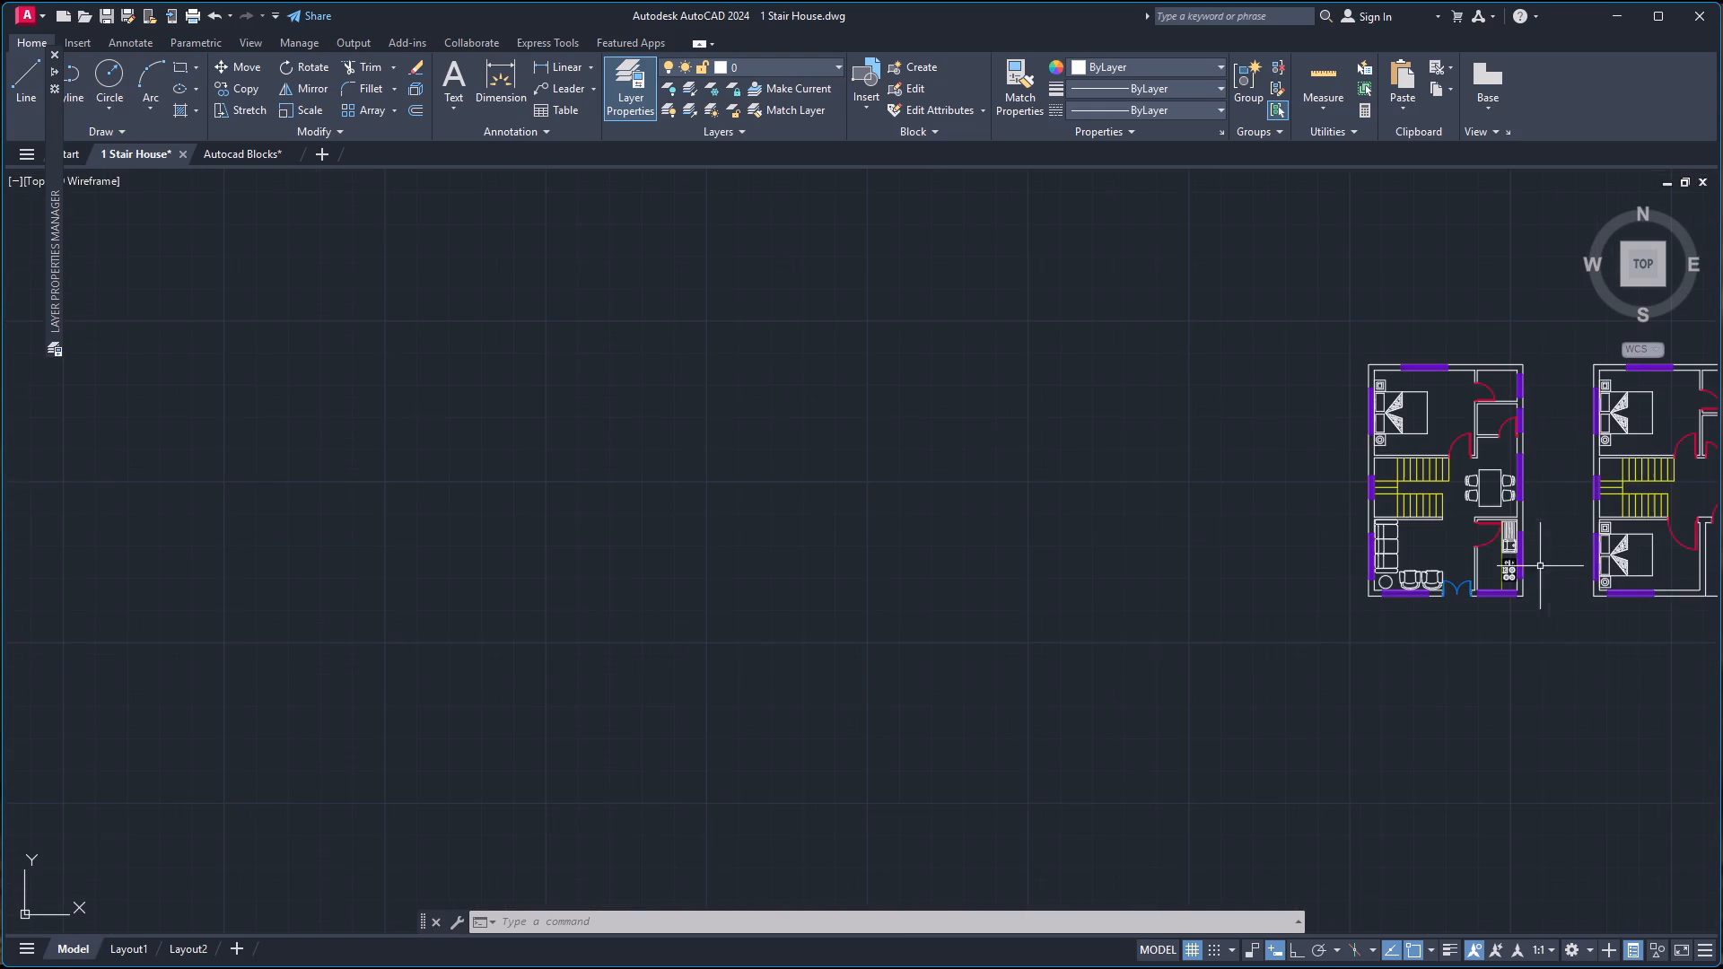
scroll(1666, 432, "down", 2)
scroll(1704, 436, "up", 4)
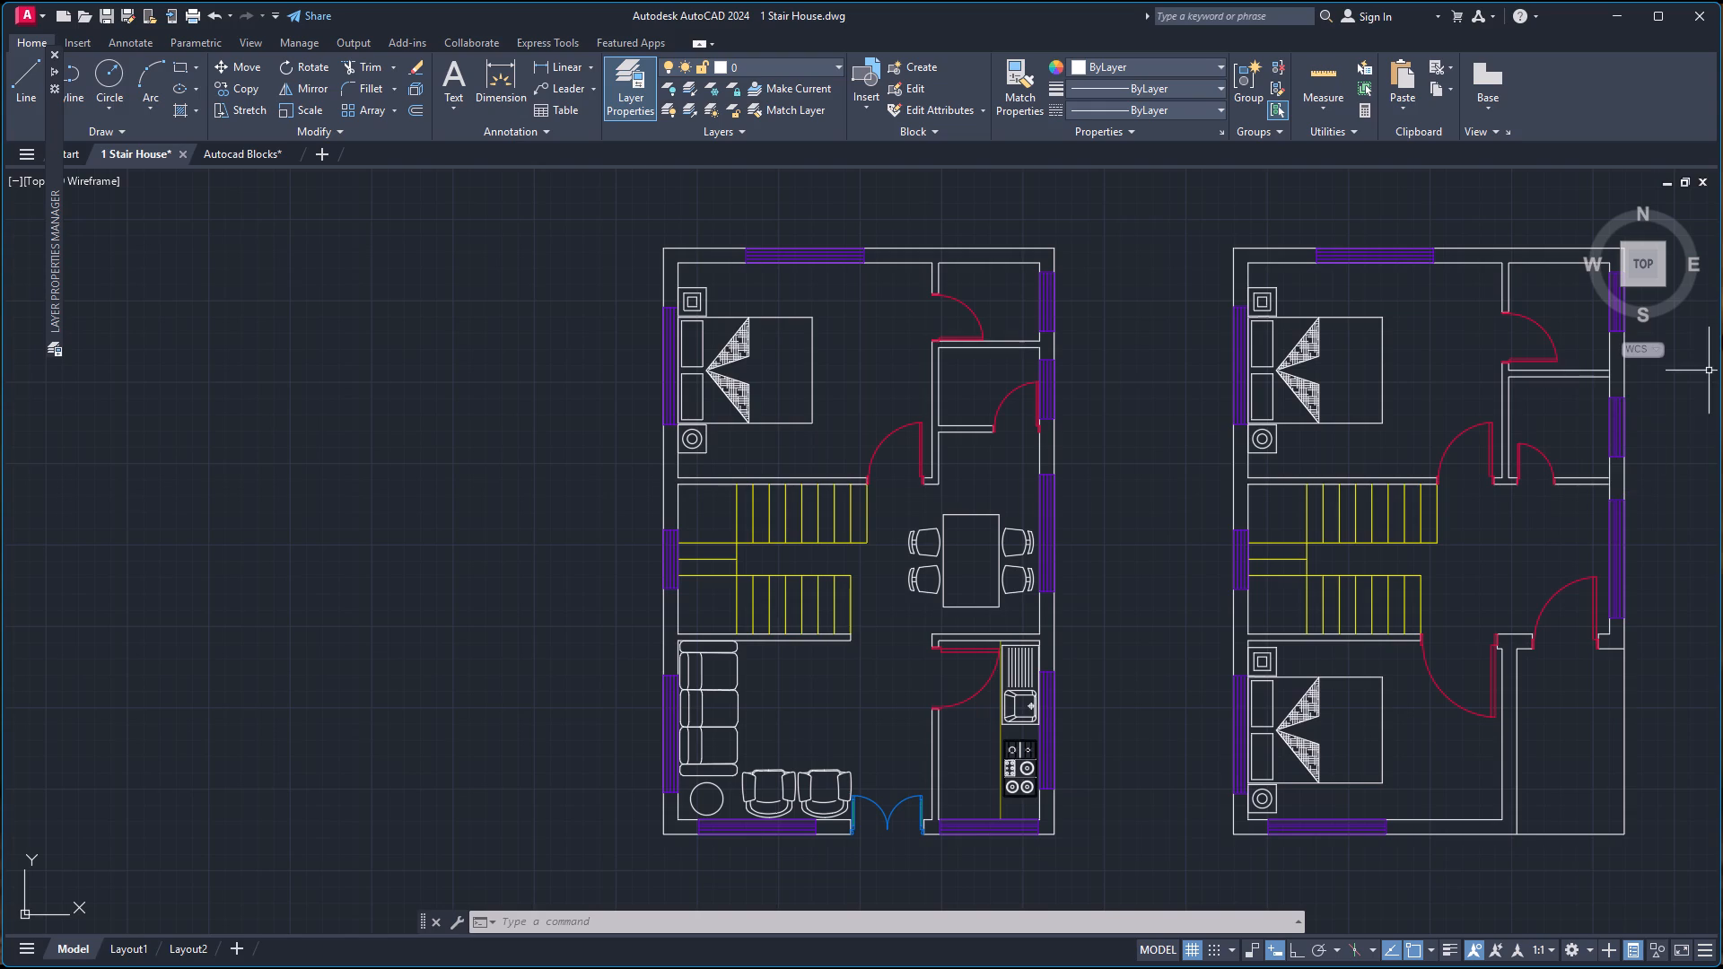
key("i")
key("Return")
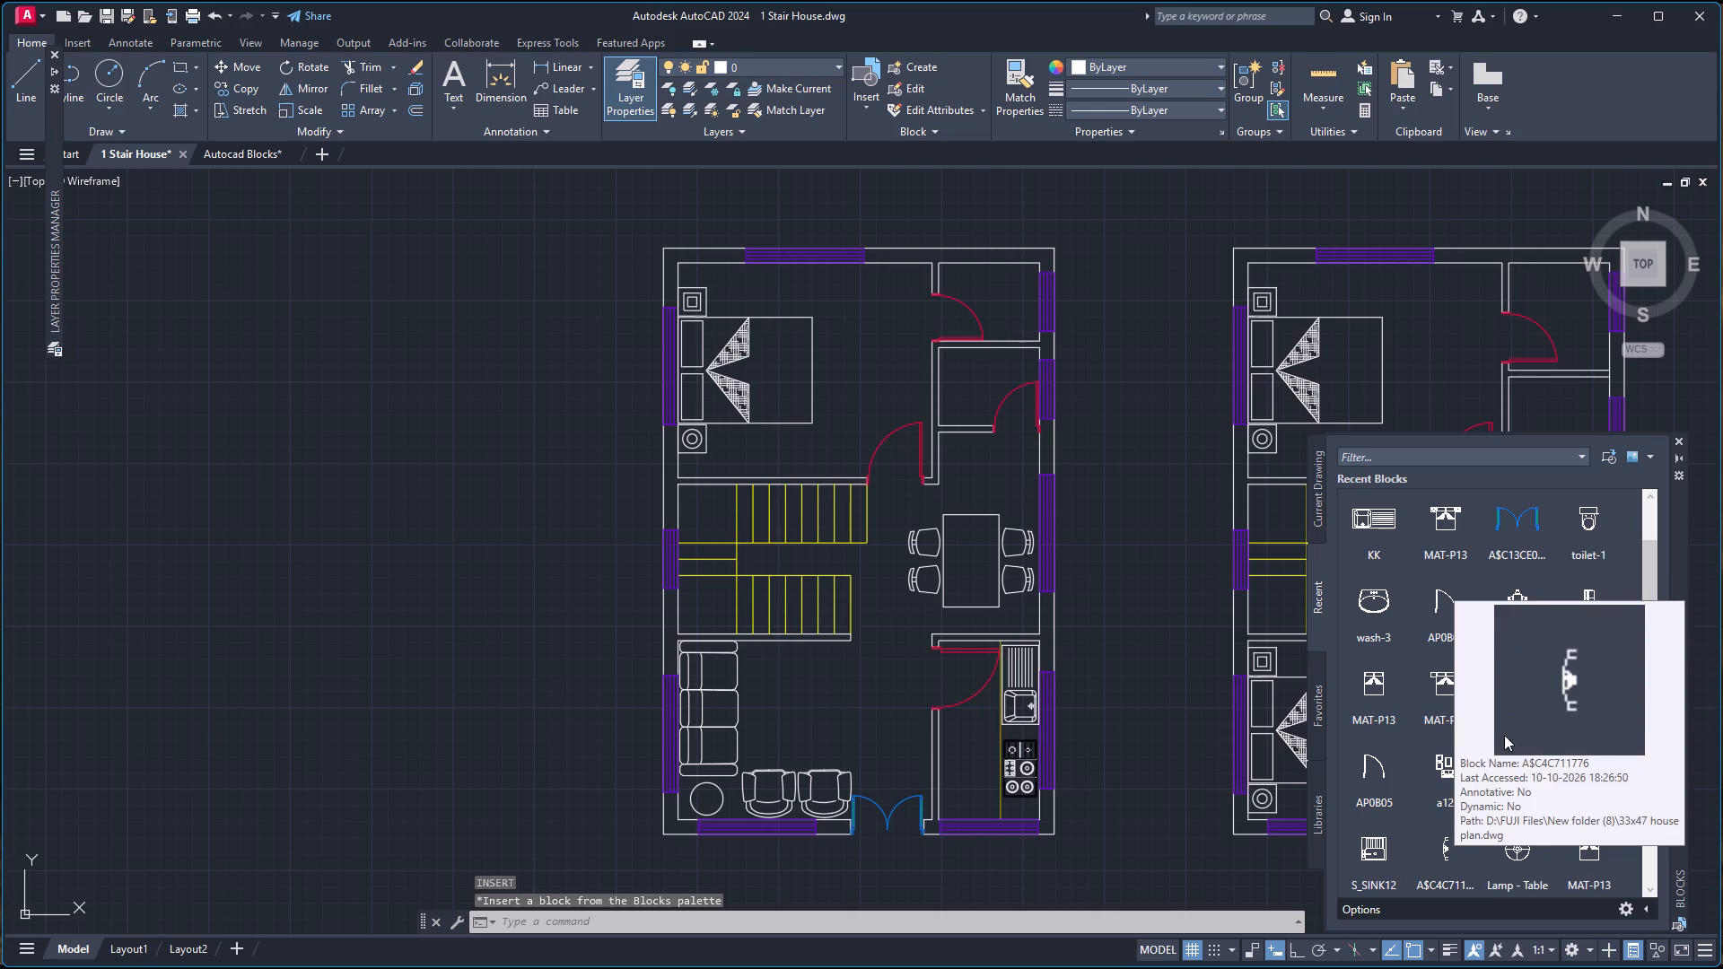
scroll(1420, 766, "down", 2)
scroll(1430, 785, "up", 4)
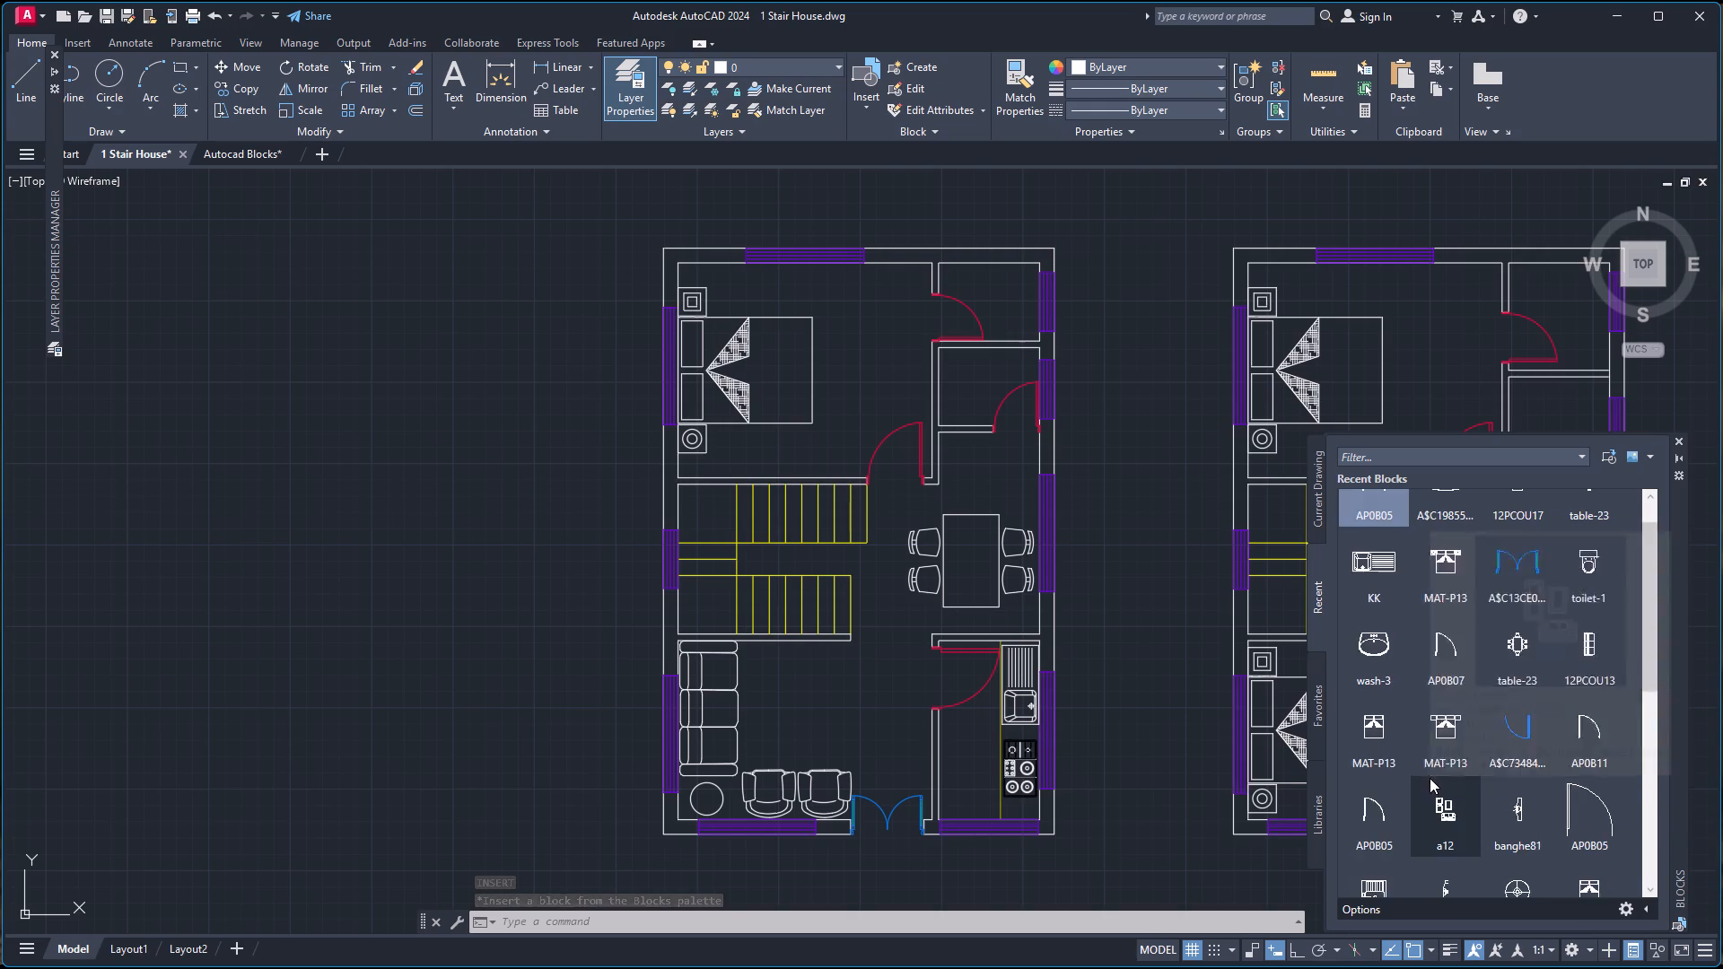
scroll(1430, 778, "up", 2)
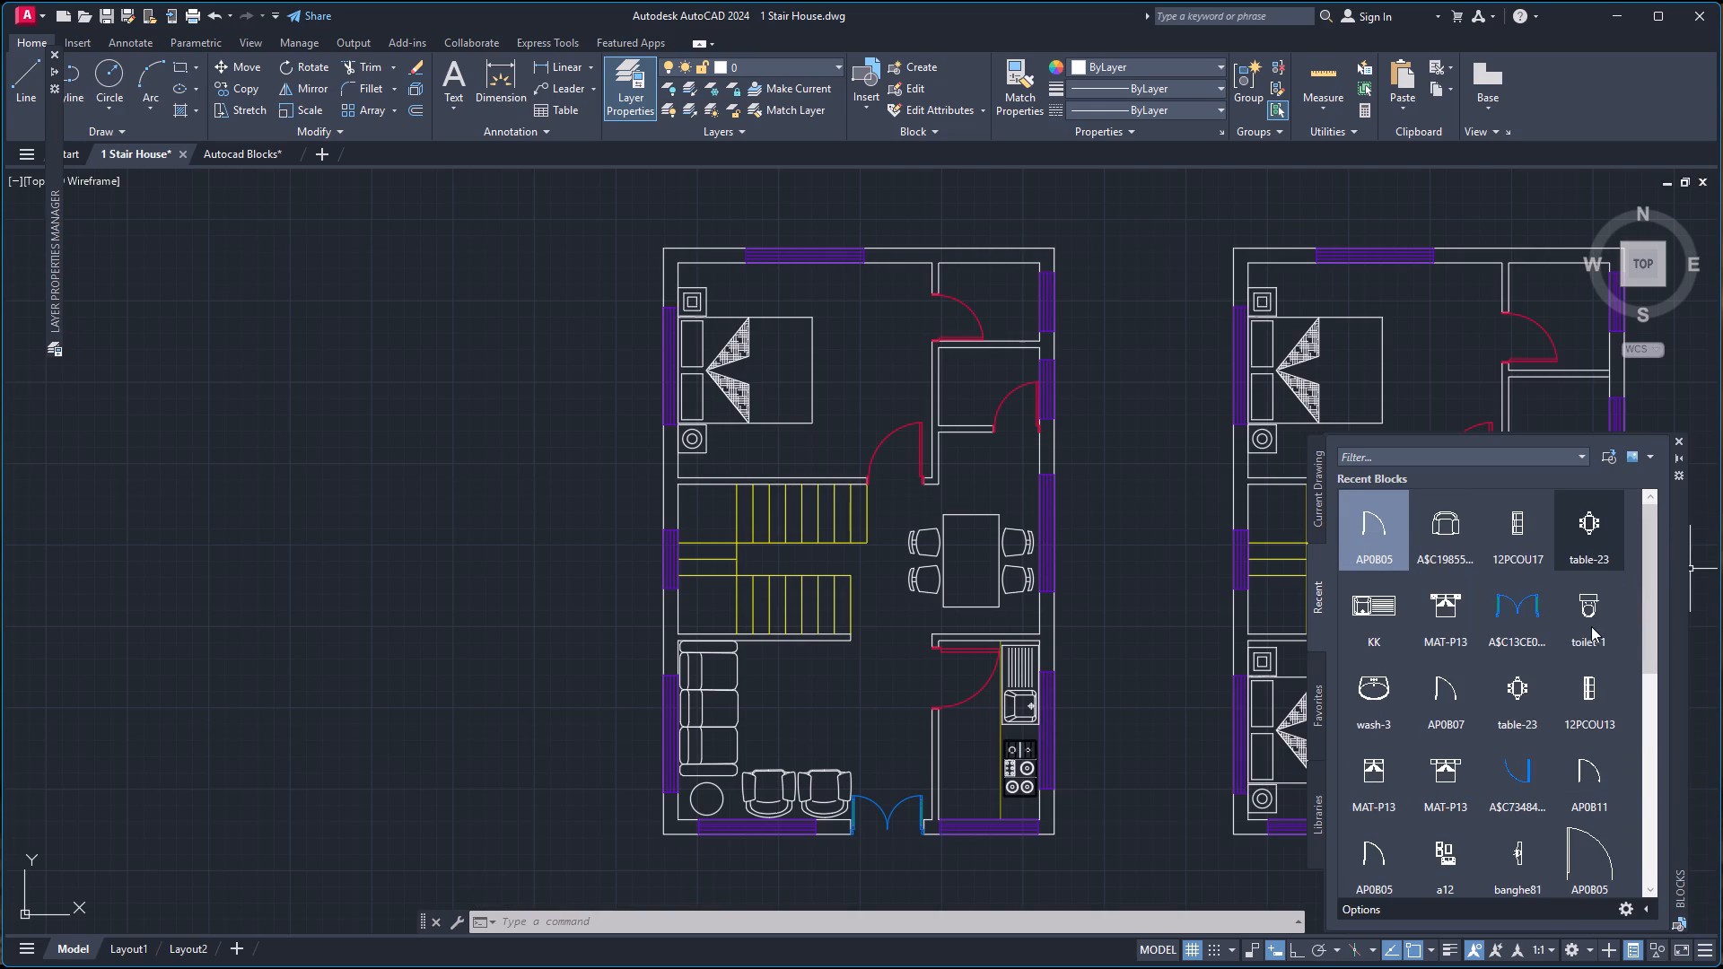
left_click_drag(1591, 624, 1136, 373)
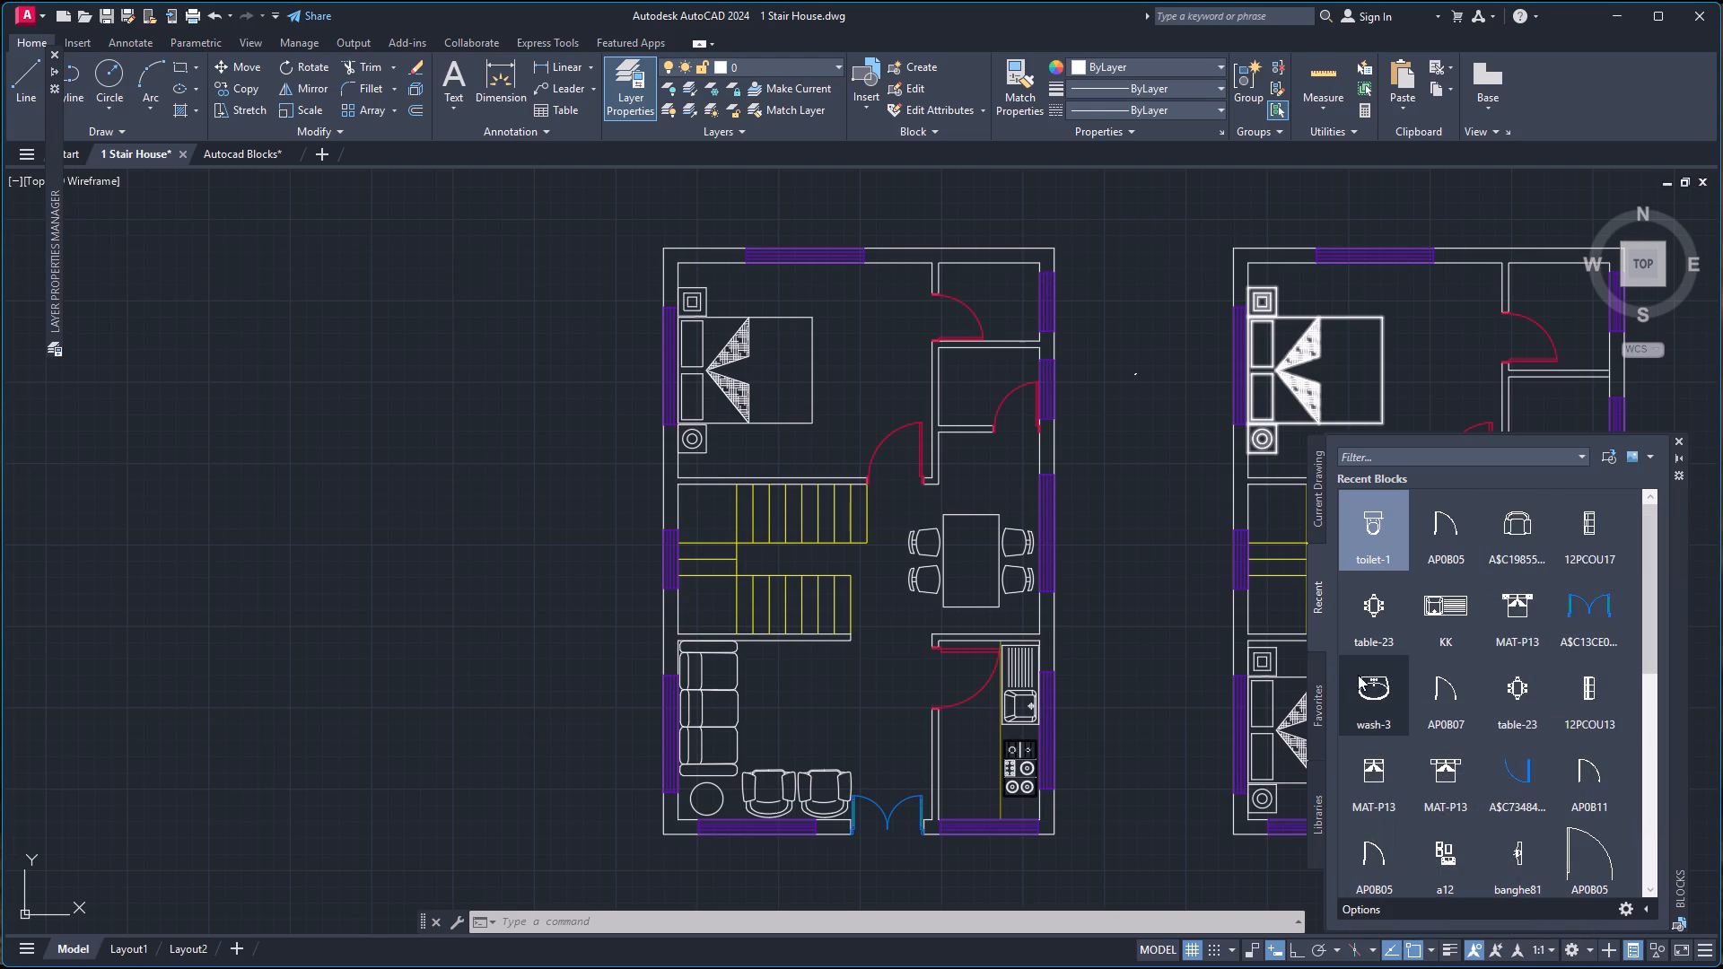
left_click_drag(1387, 685, 1151, 528)
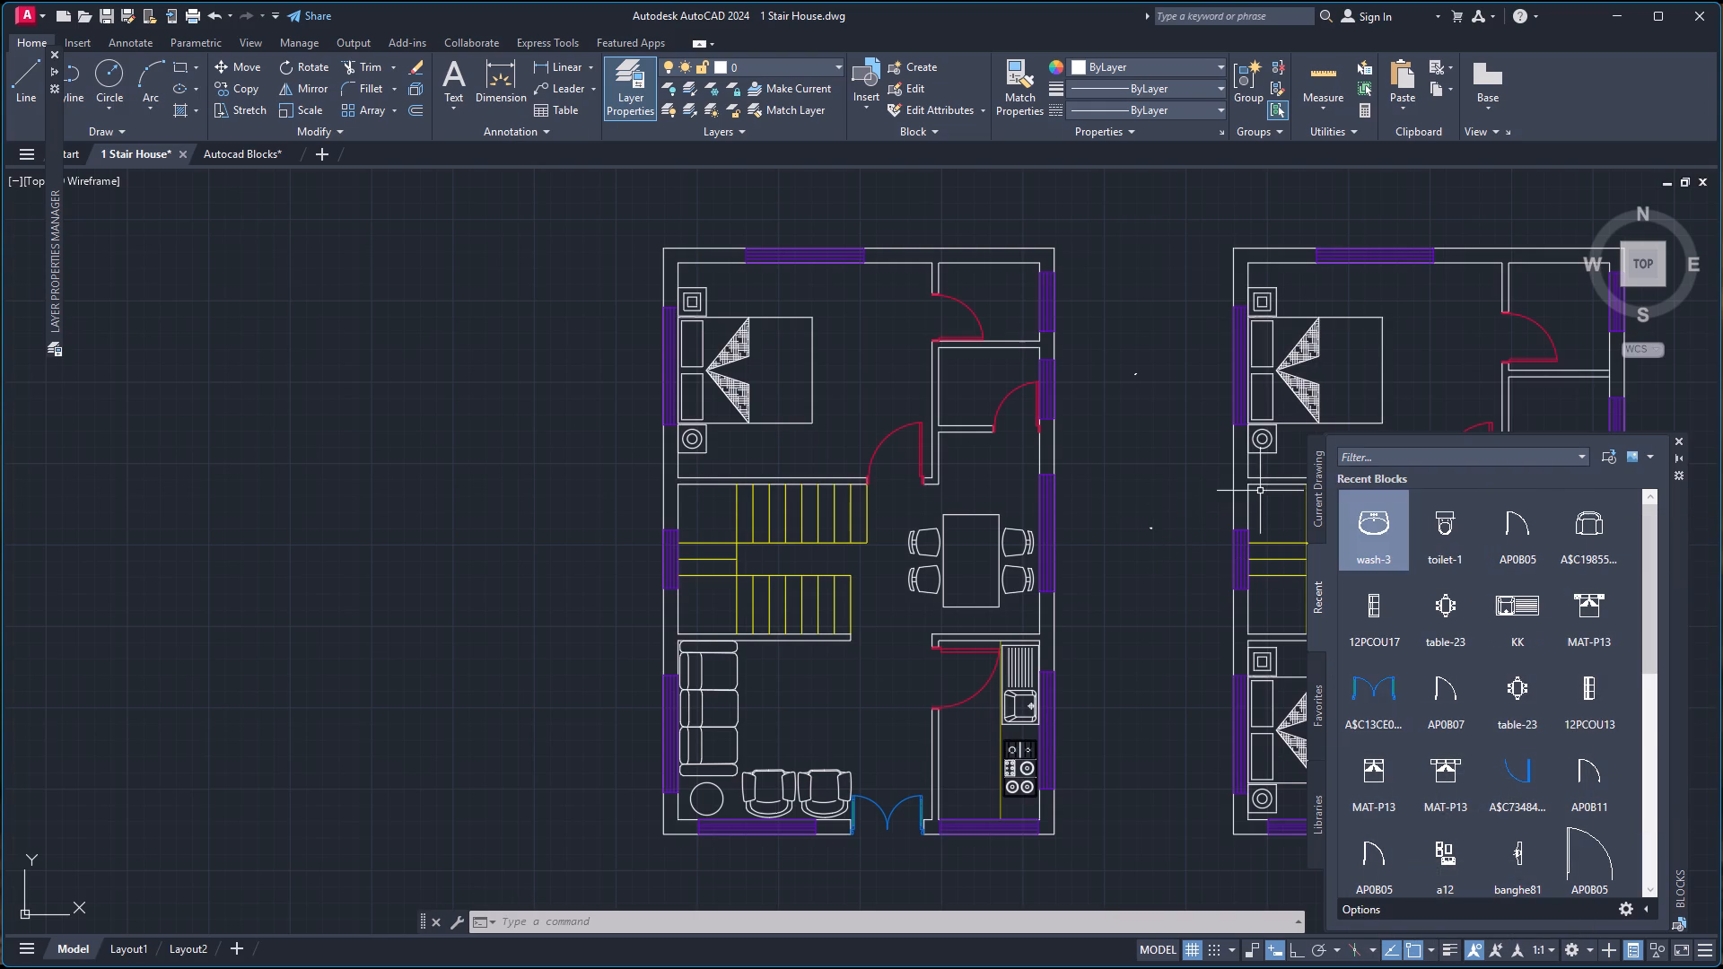
left_click(1680, 441)
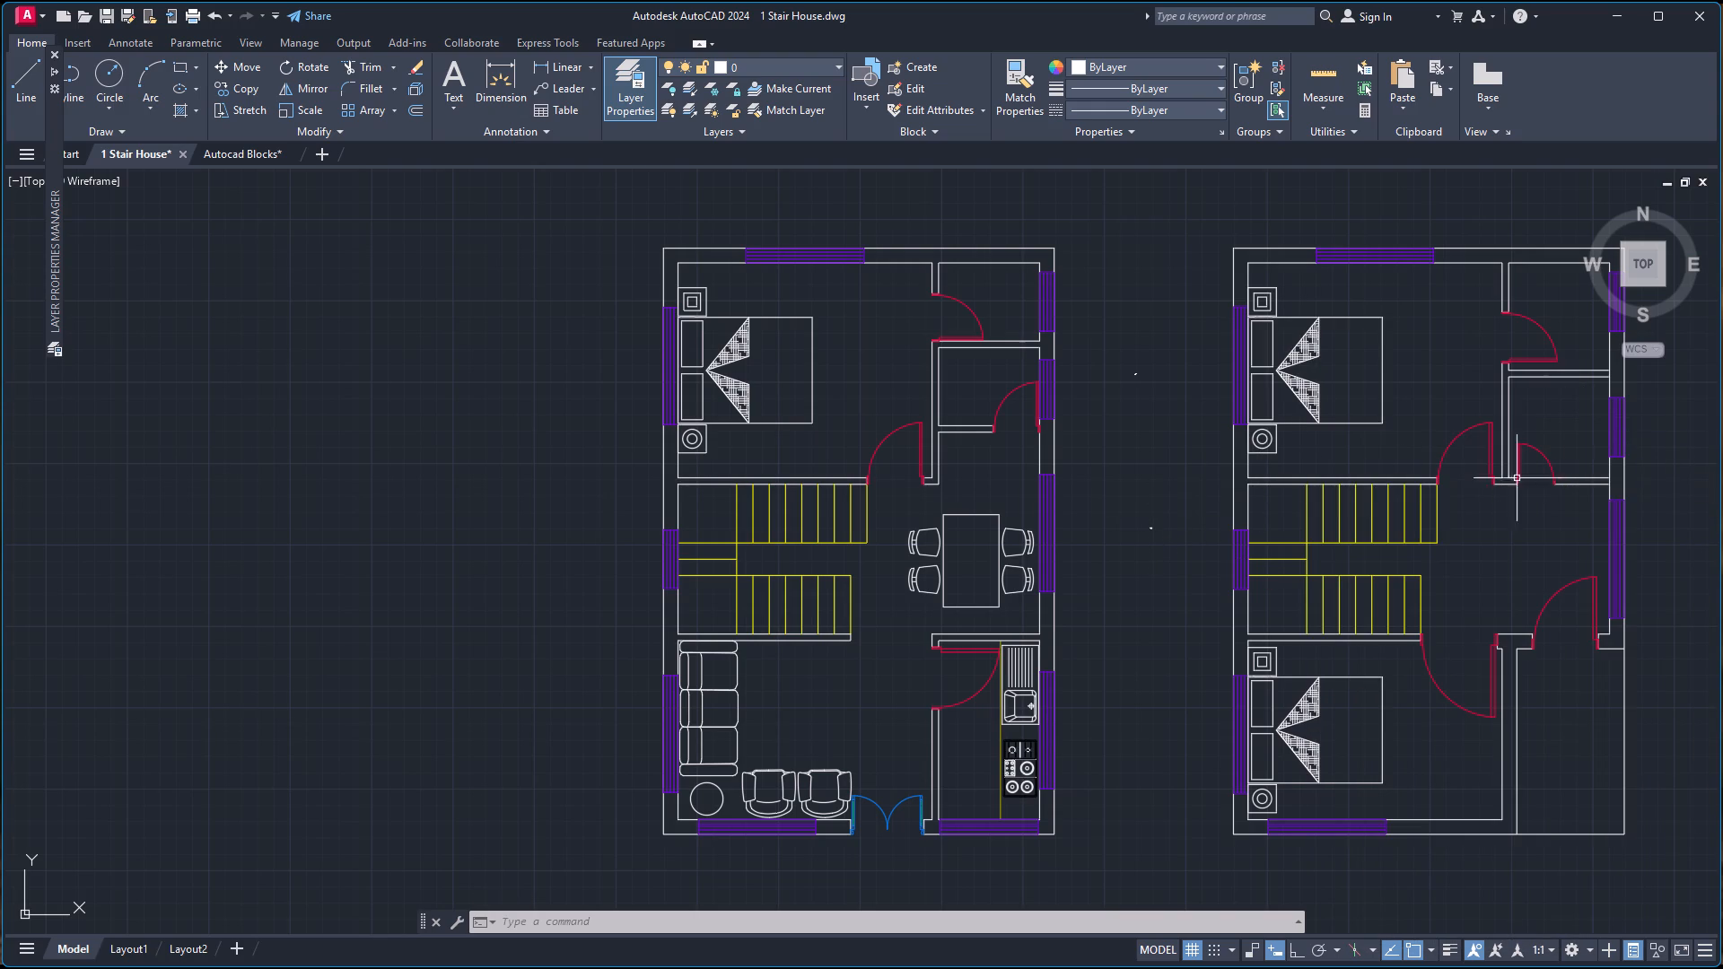
Scale up the tiny toilet-1 block between the two plans freehand, using its tank's back edge midpoint as base.
scroll(1180, 379, "up", 3)
scroll(1075, 348, "up", 1)
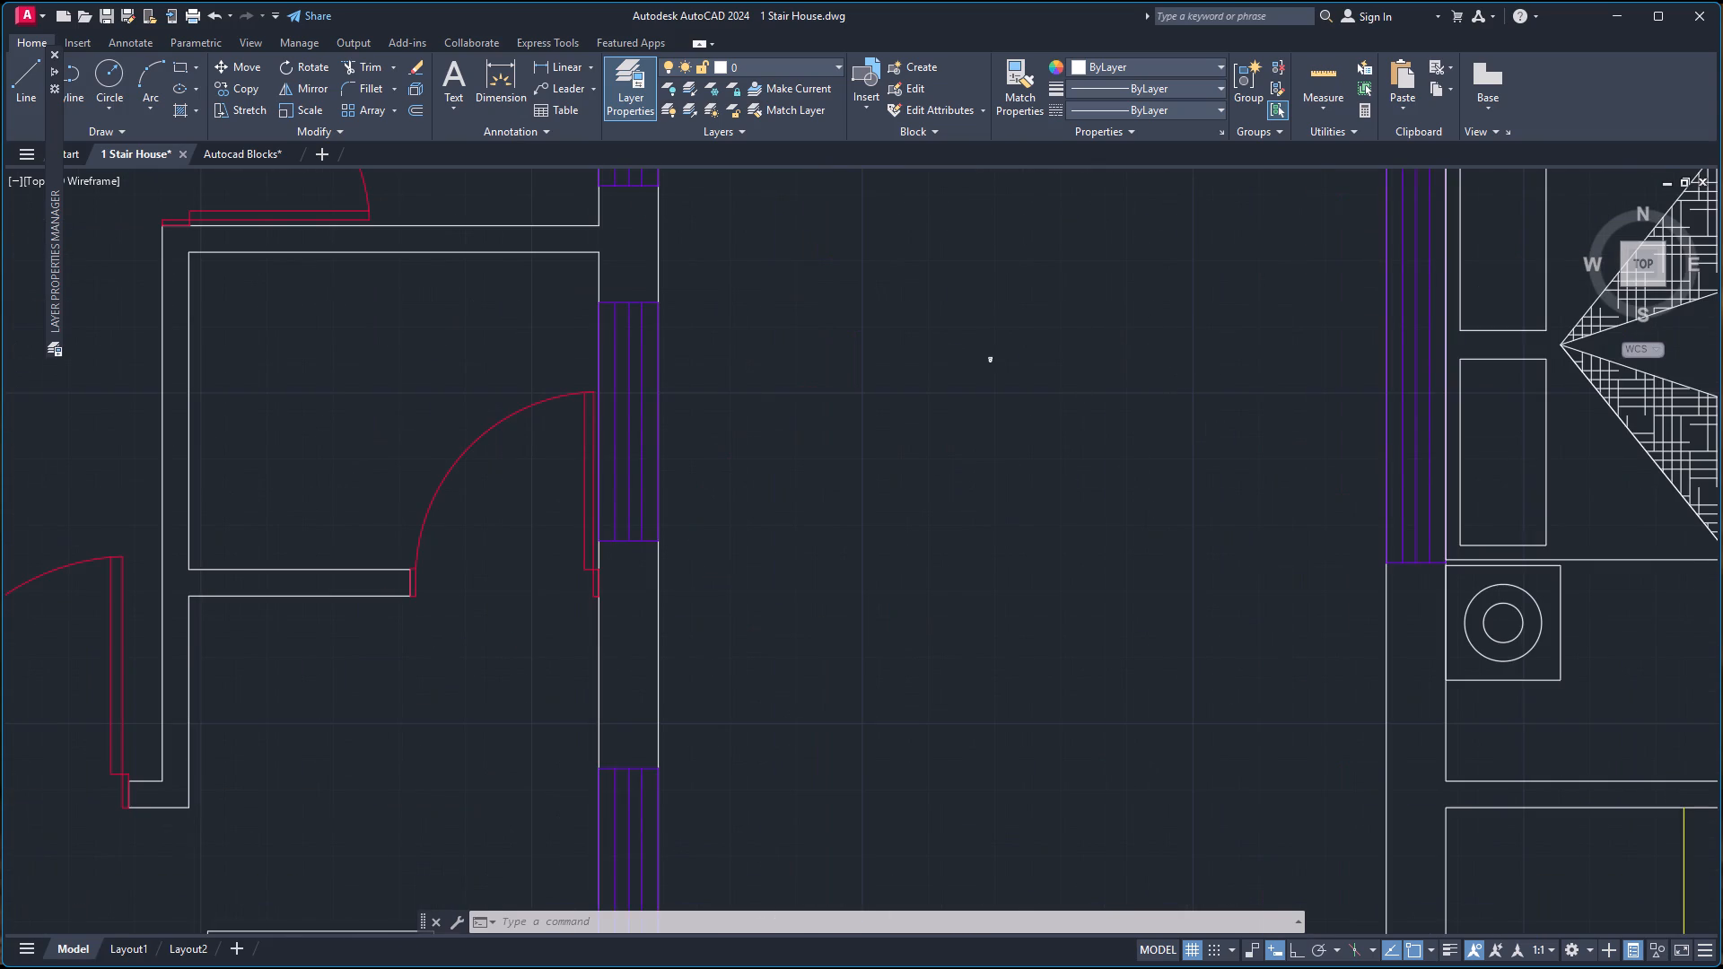
scroll(1075, 348, "up", 1)
scroll(865, 367, "up", 2)
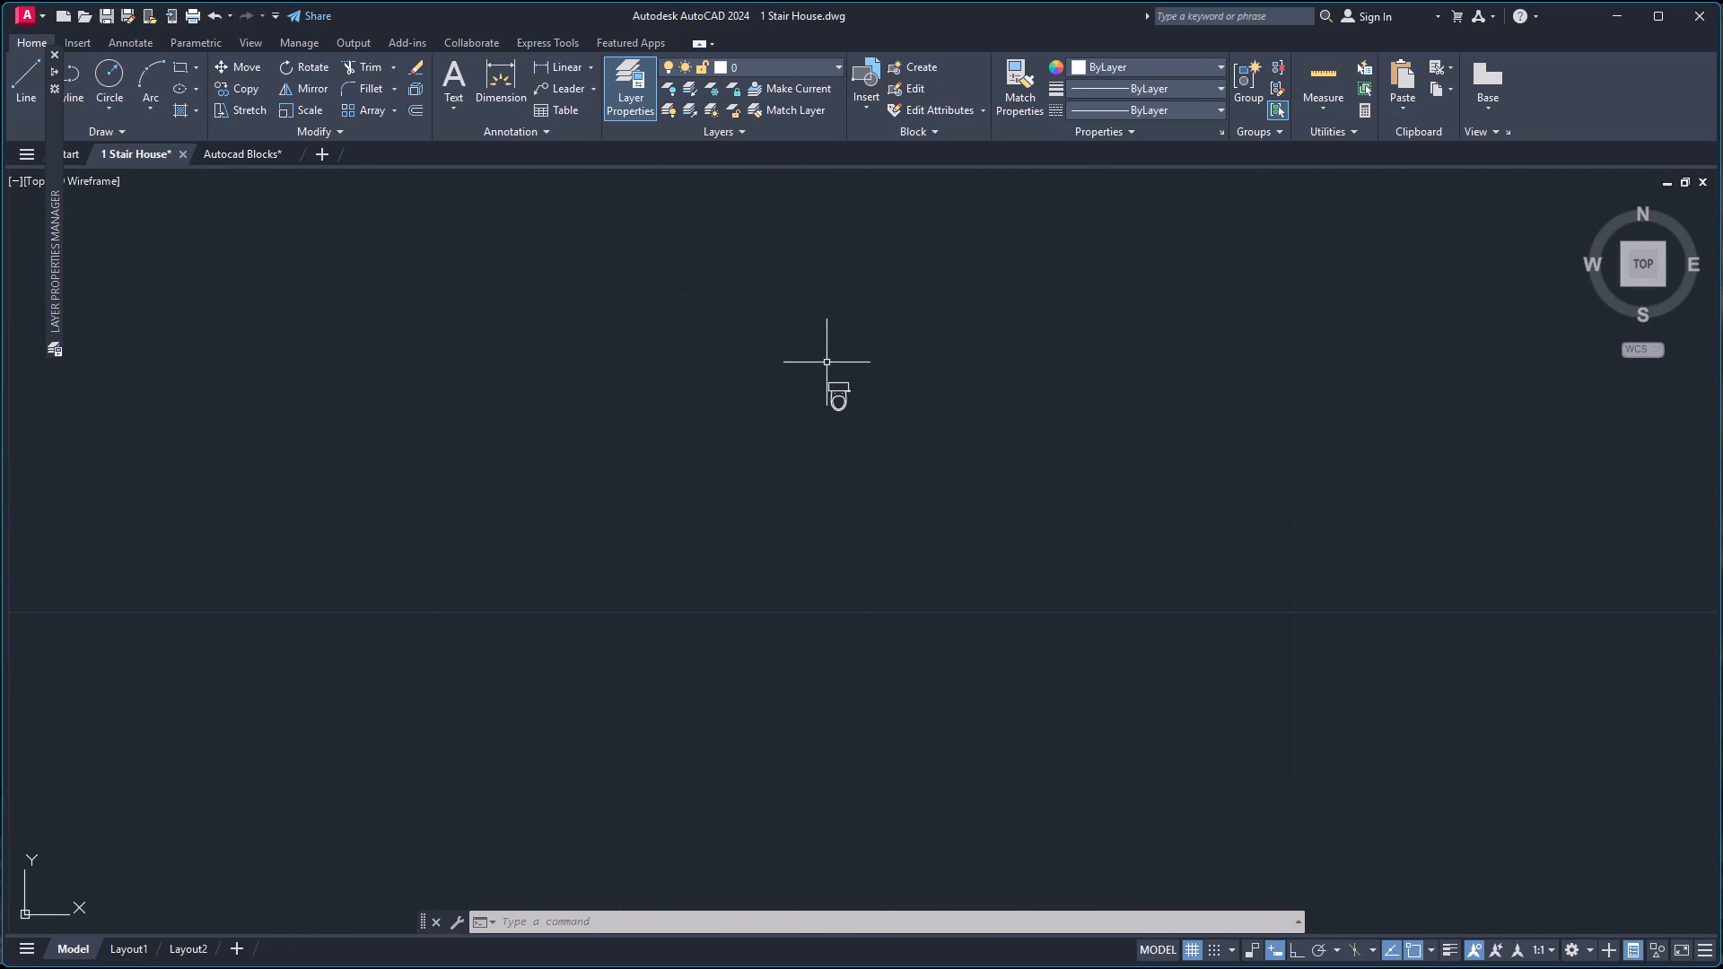
left_click(823, 362)
left_click(878, 446)
key("s")
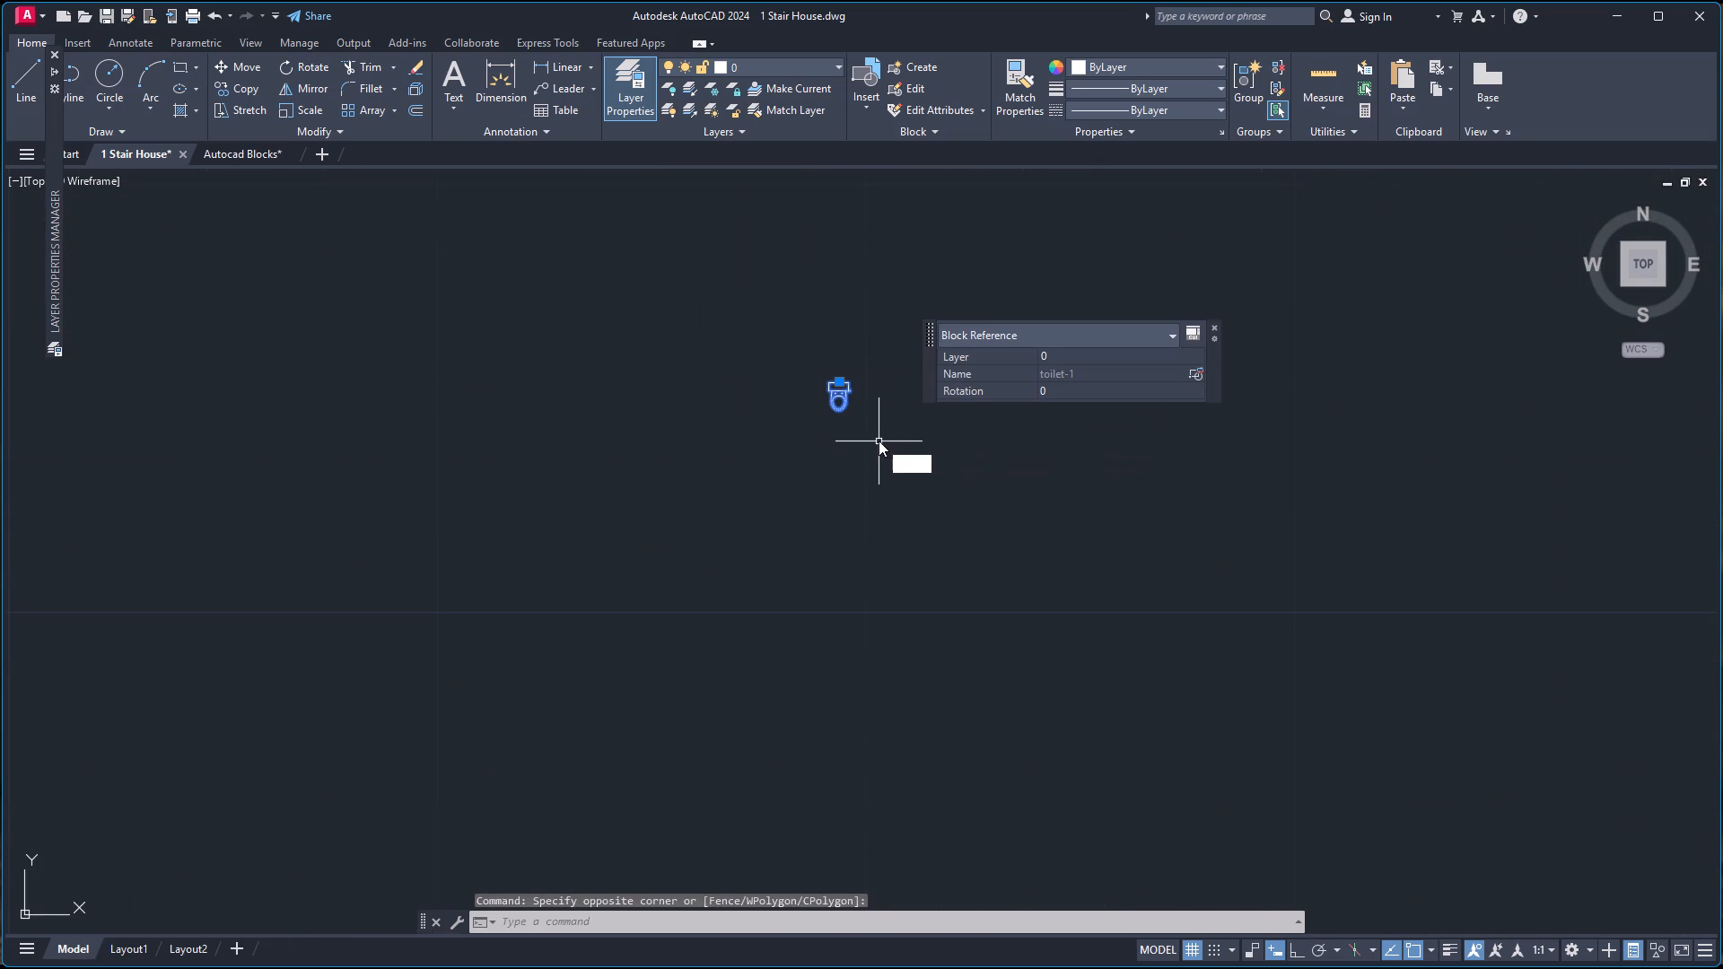
key("c")
key("Return")
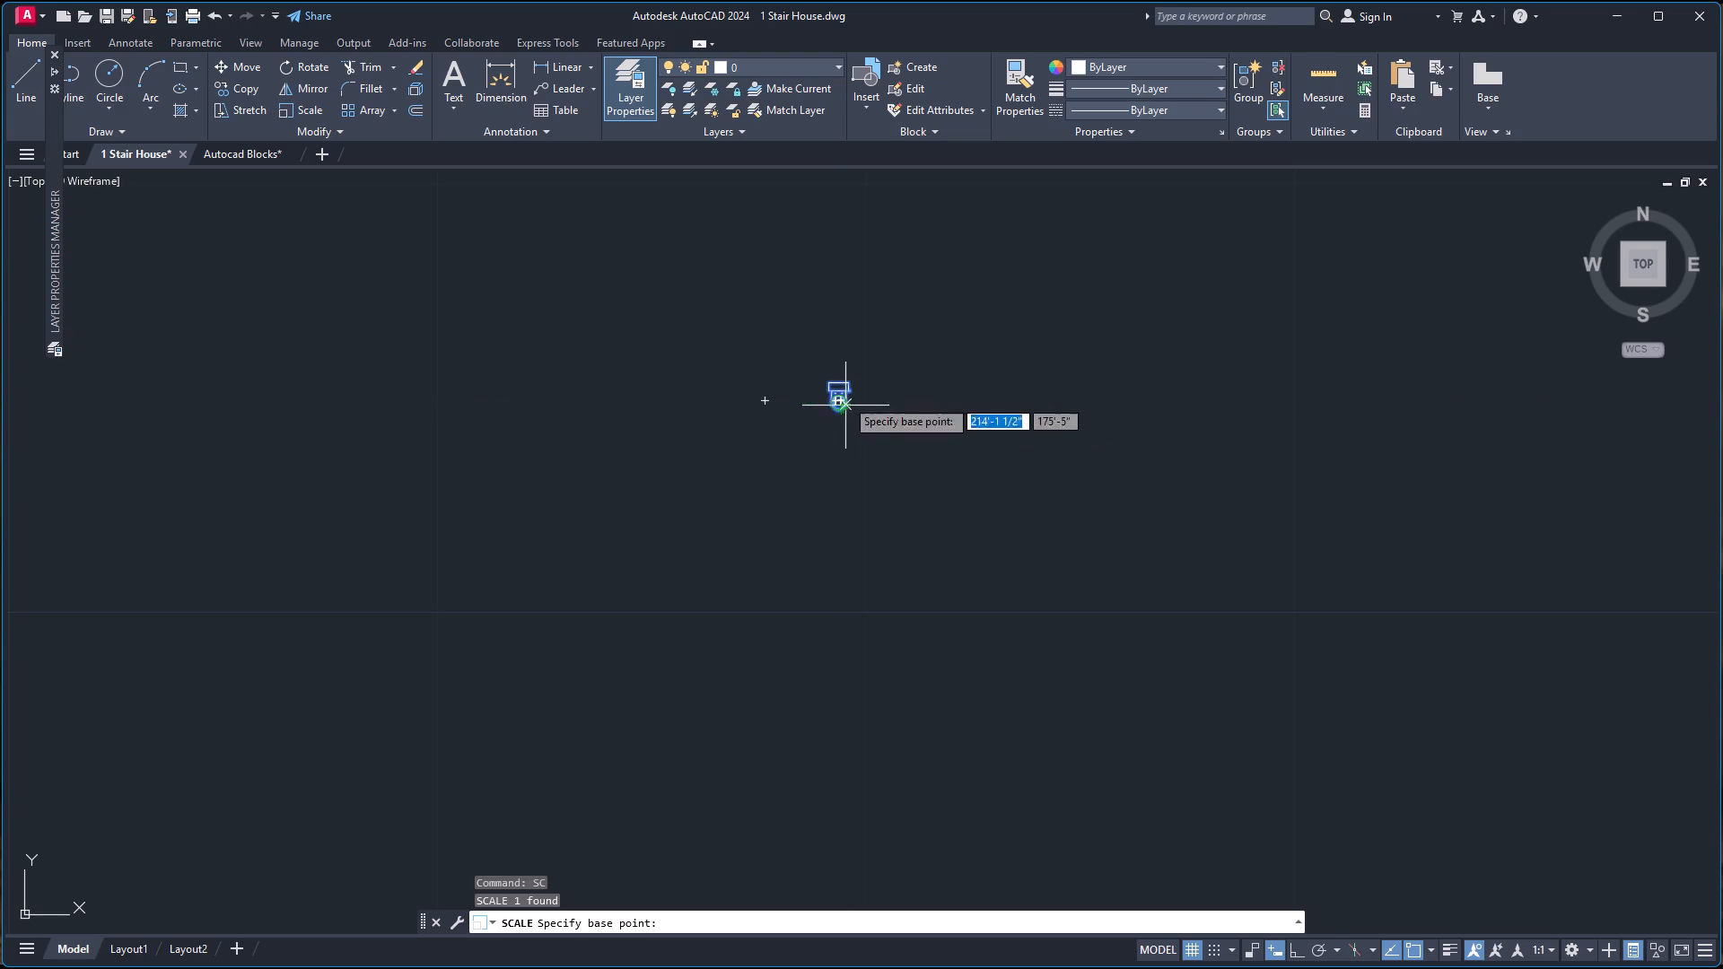
scroll(844, 396, "up", 4)
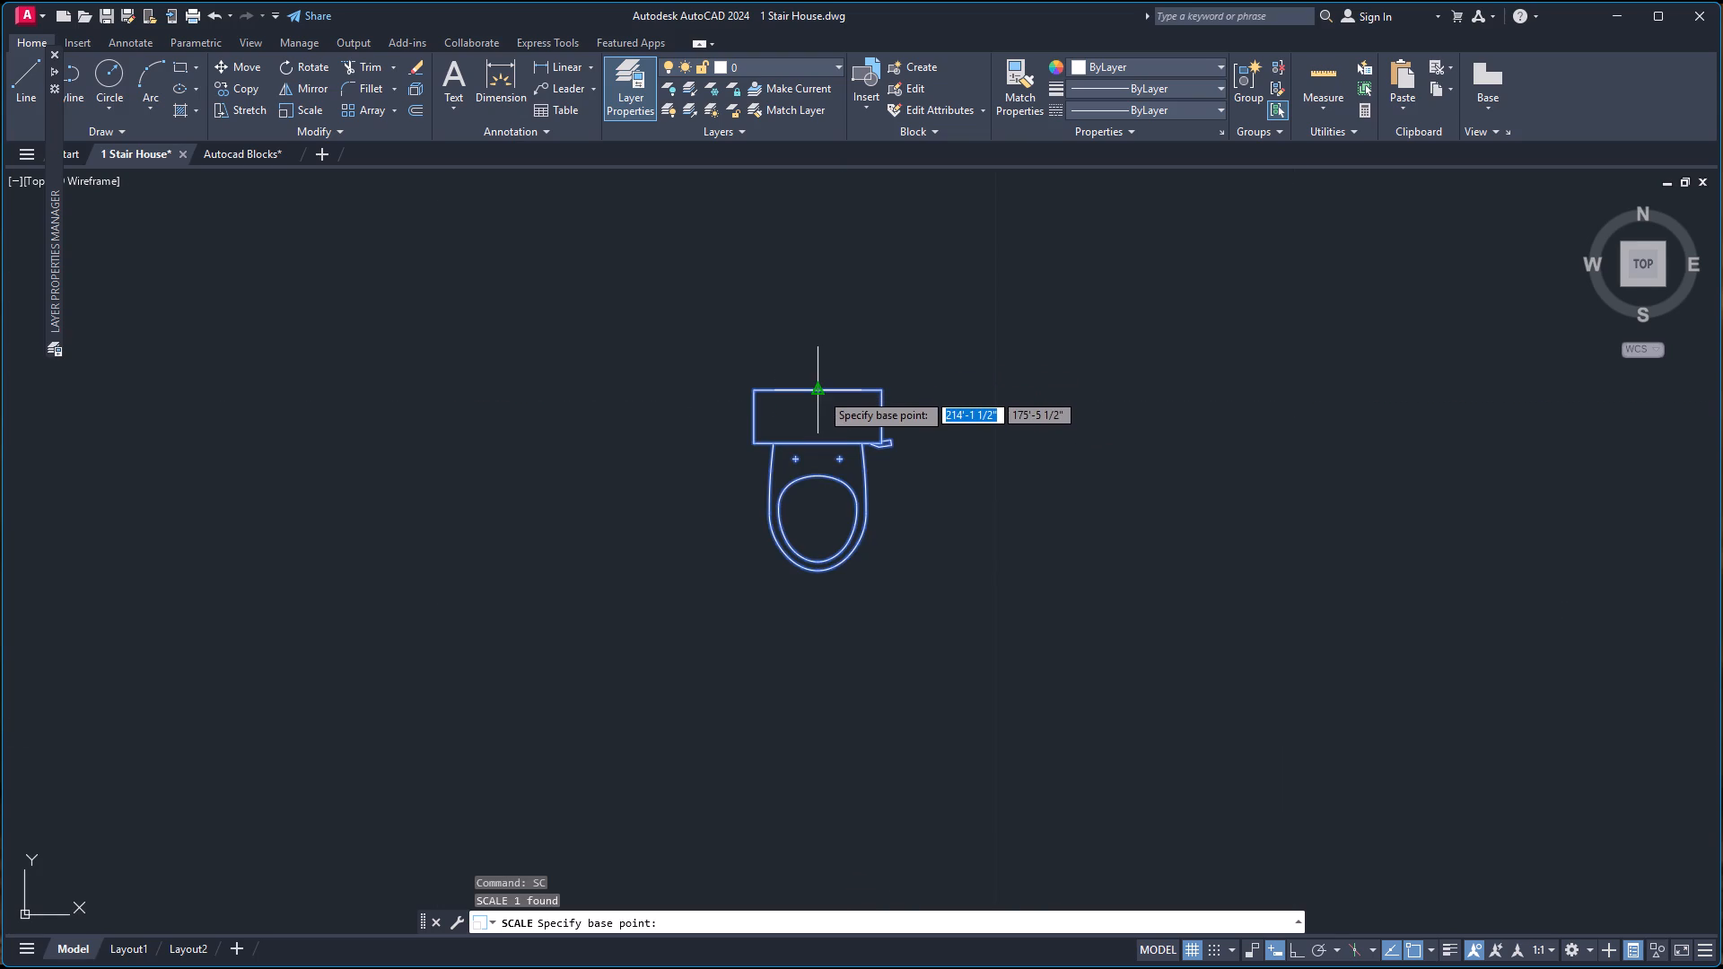
left_click(820, 392)
scroll(886, 372, "down", 5)
scroll(969, 346, "down", 4)
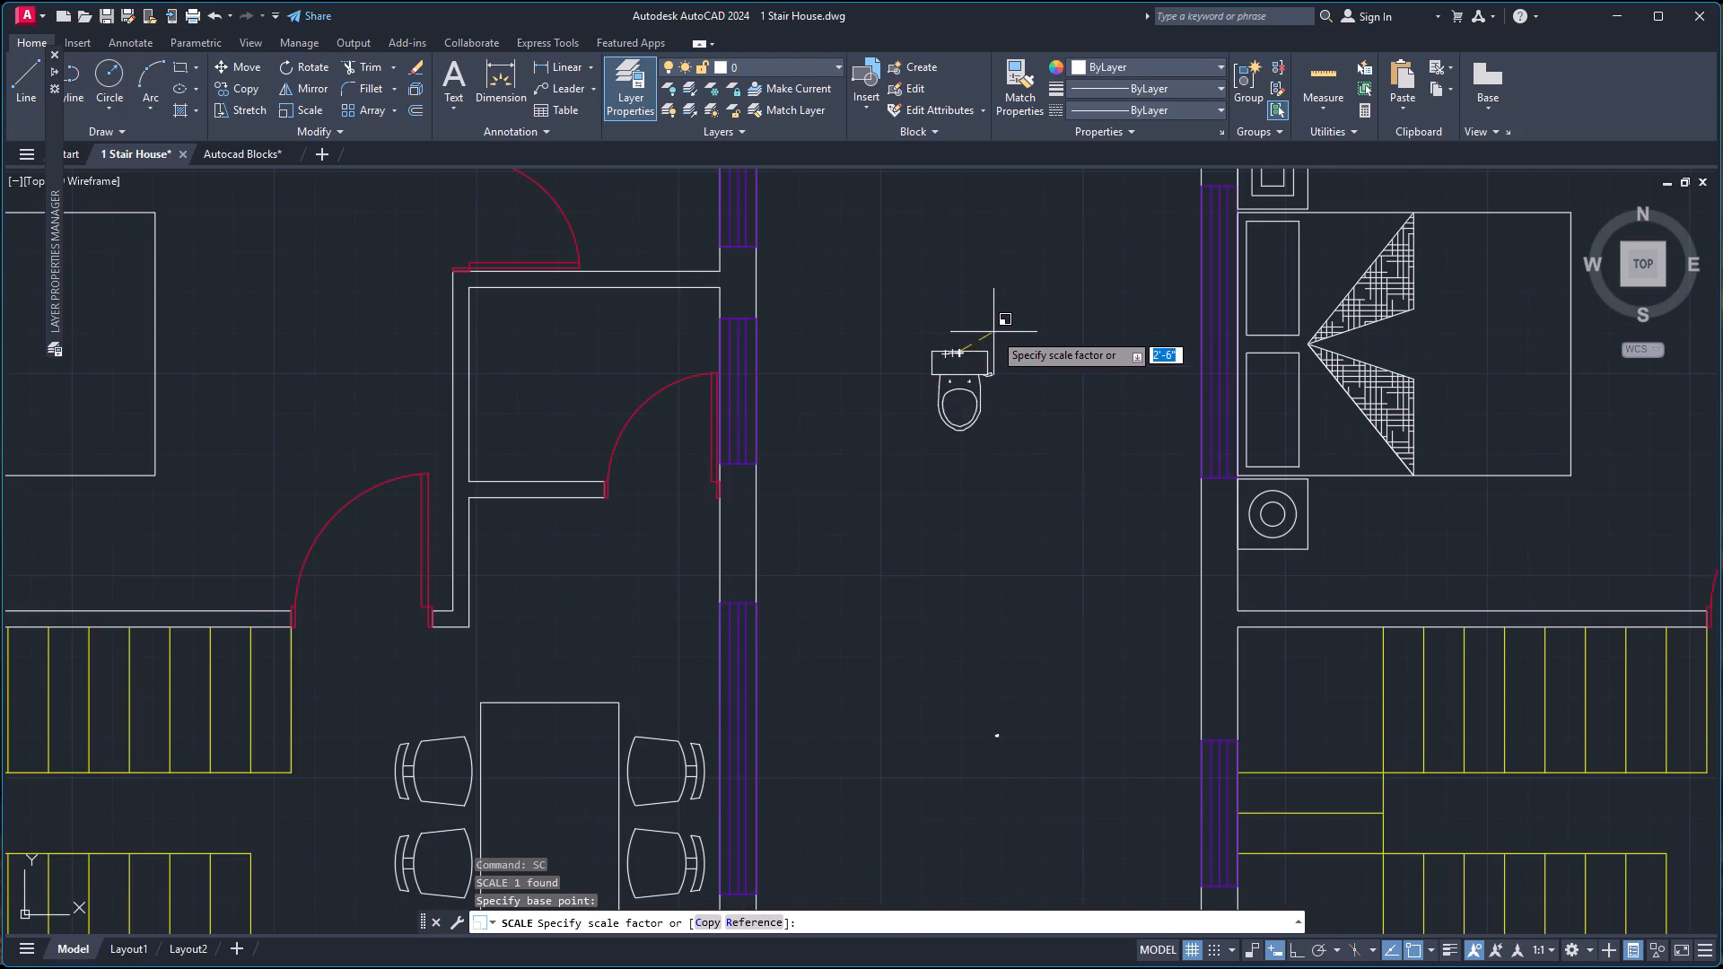
scroll(993, 332, "down", 2)
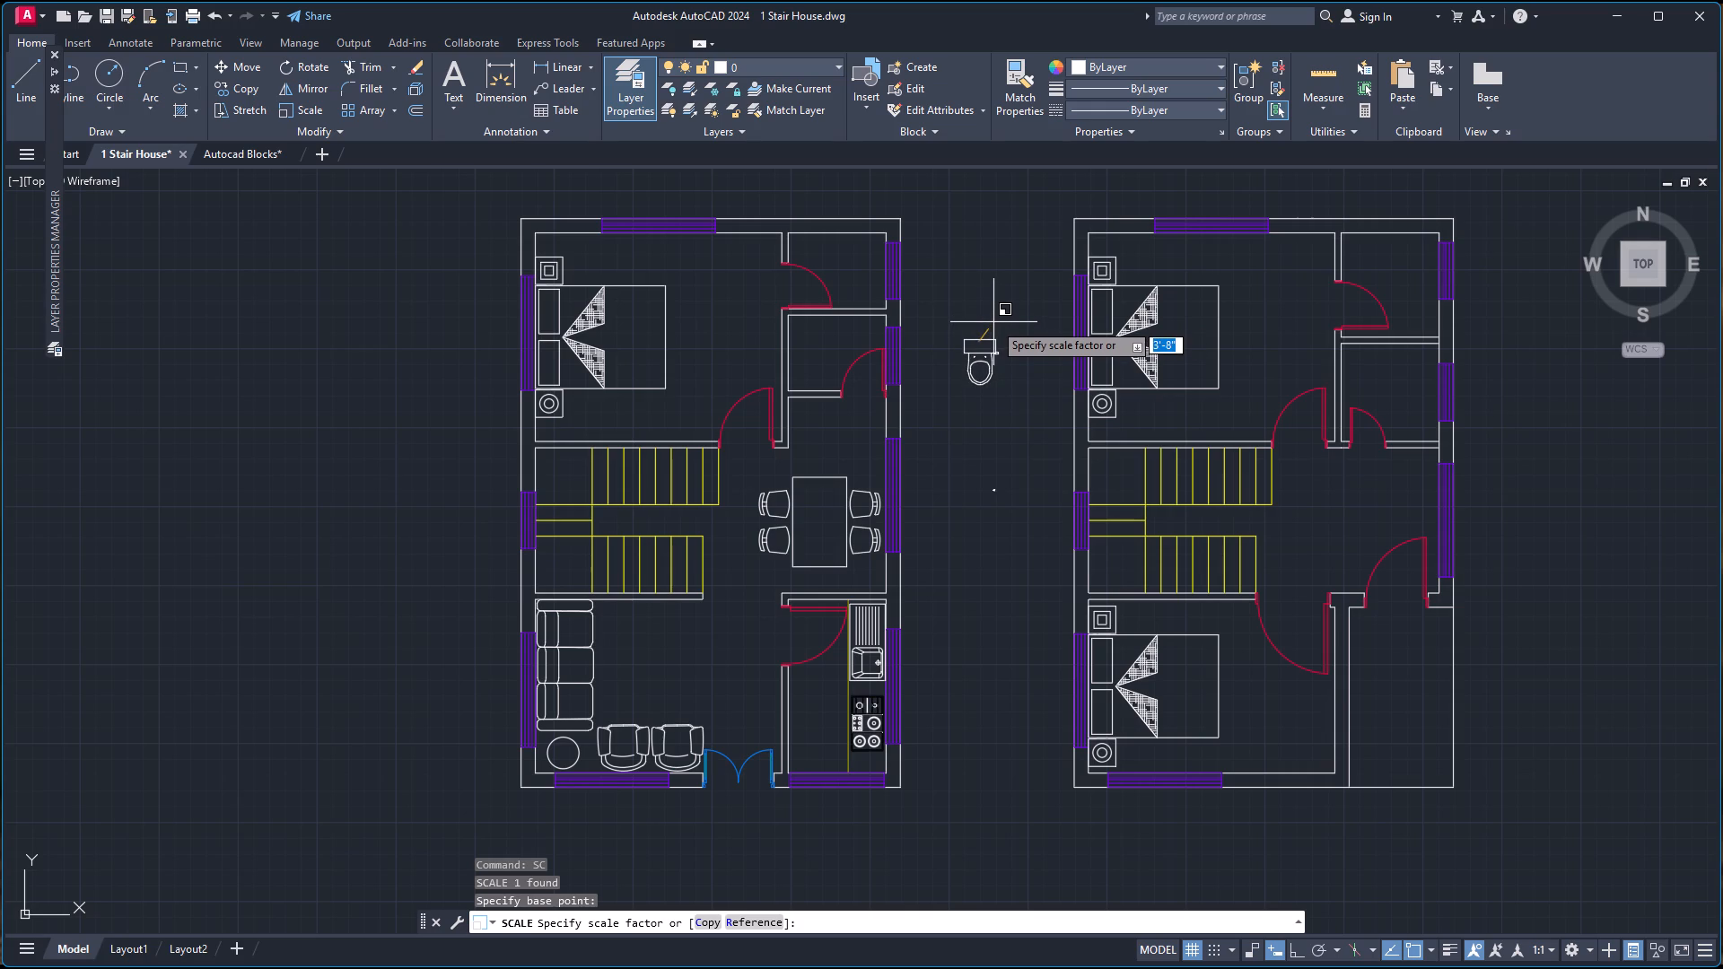
left_click(993, 322)
Rotate the toilet block to 270° about its tank's back edge midpoint with Ortho on, so the tank faces east.
left_click(978, 338)
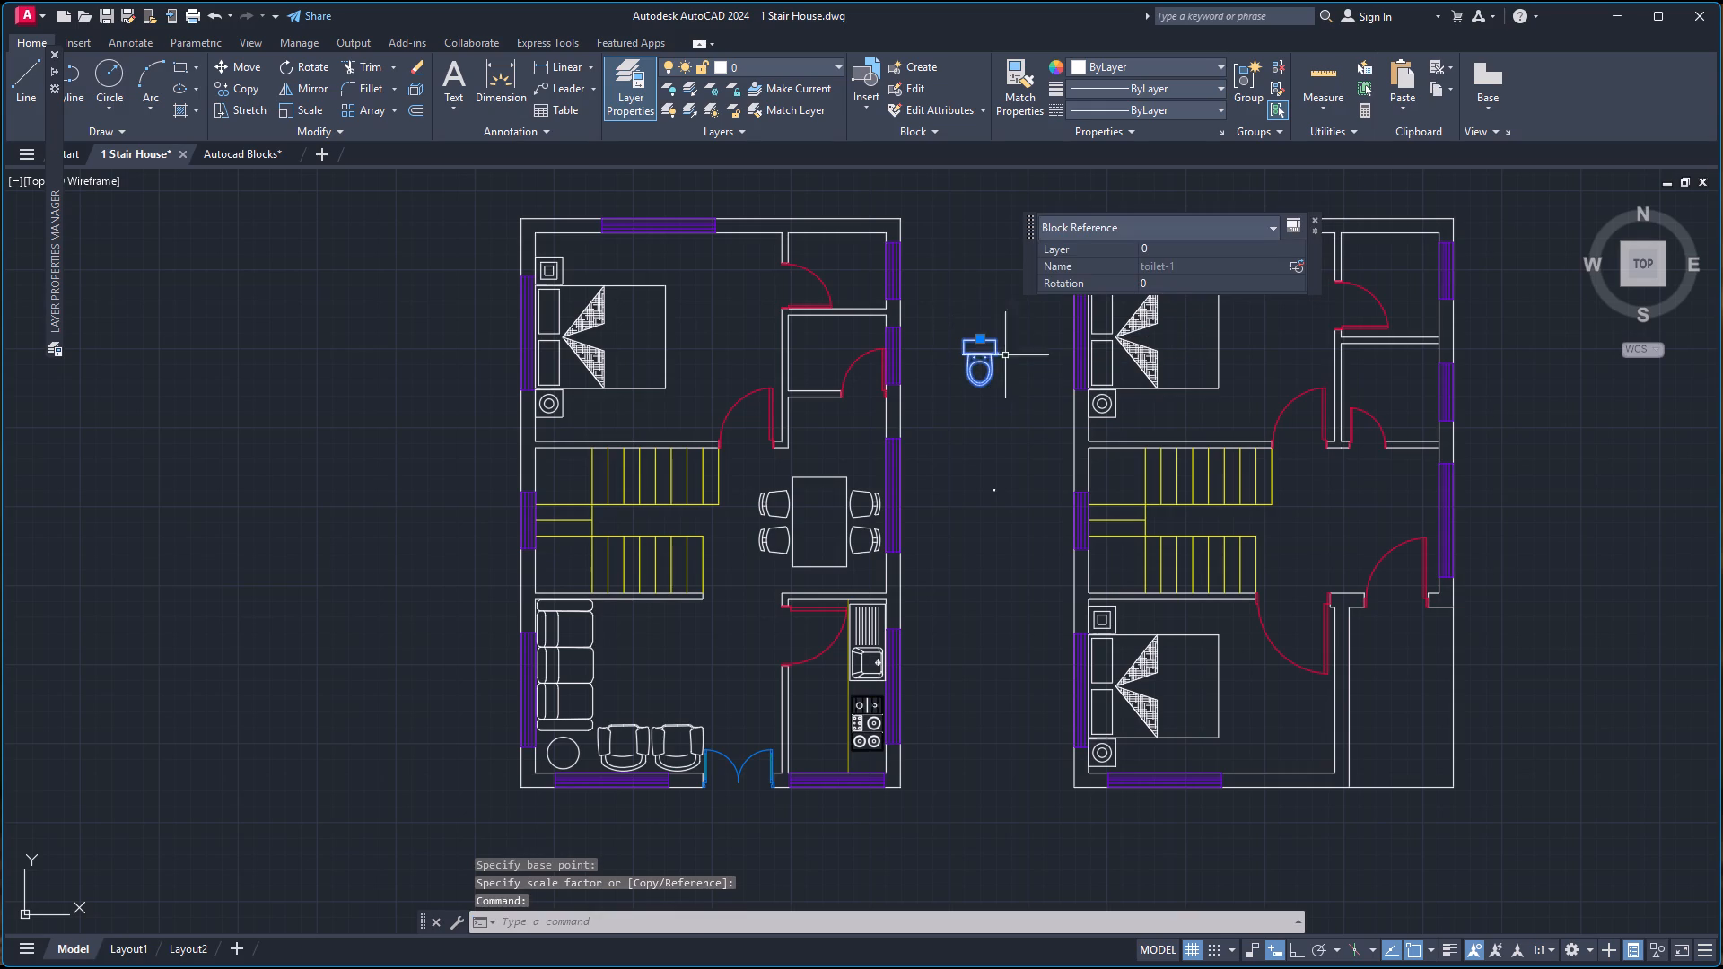
type("RO")
key("Return")
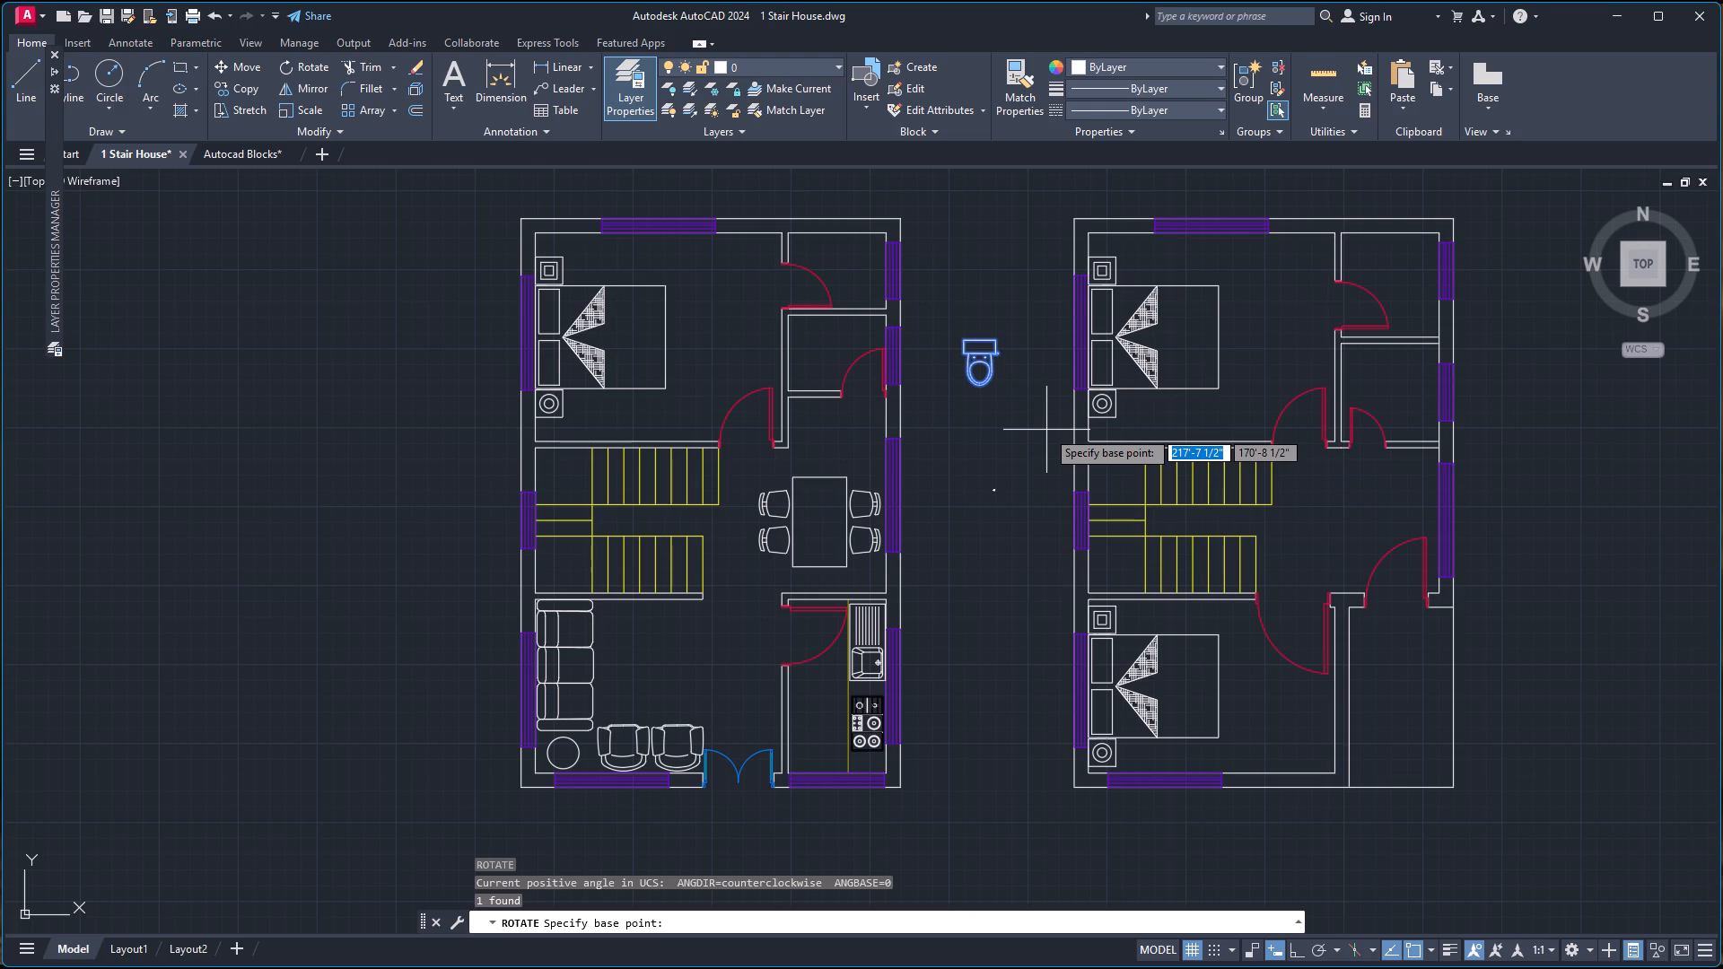
scroll(958, 304, "up", 1)
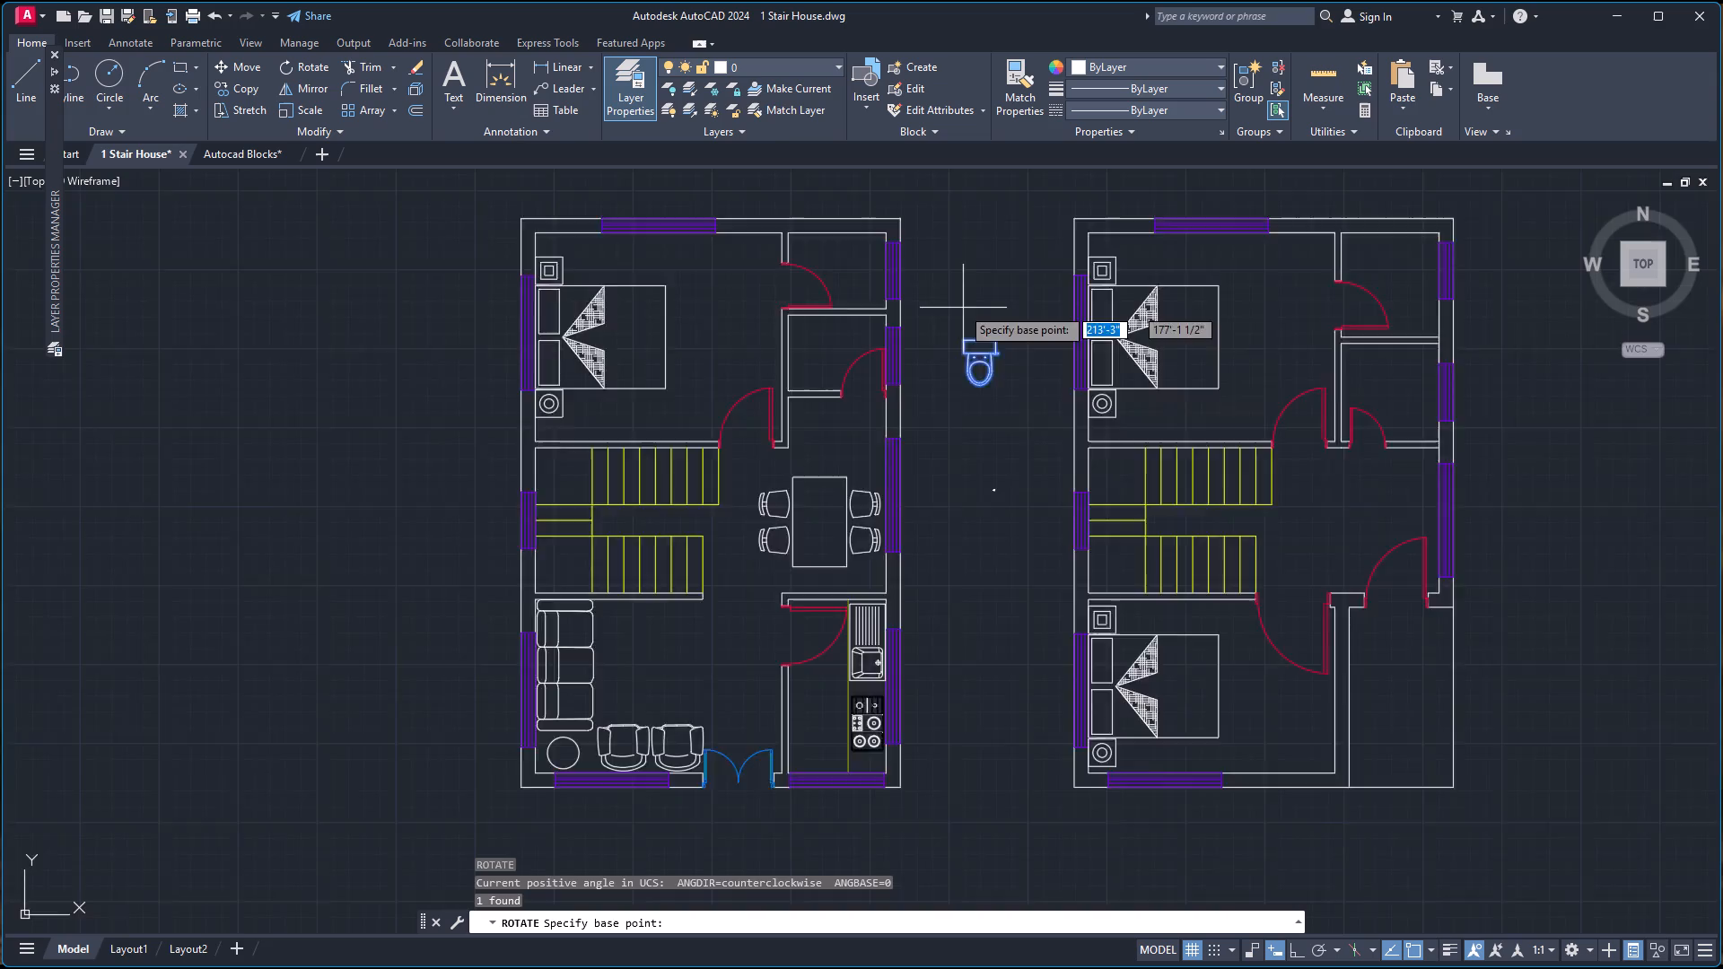
scroll(960, 306, "up", 2)
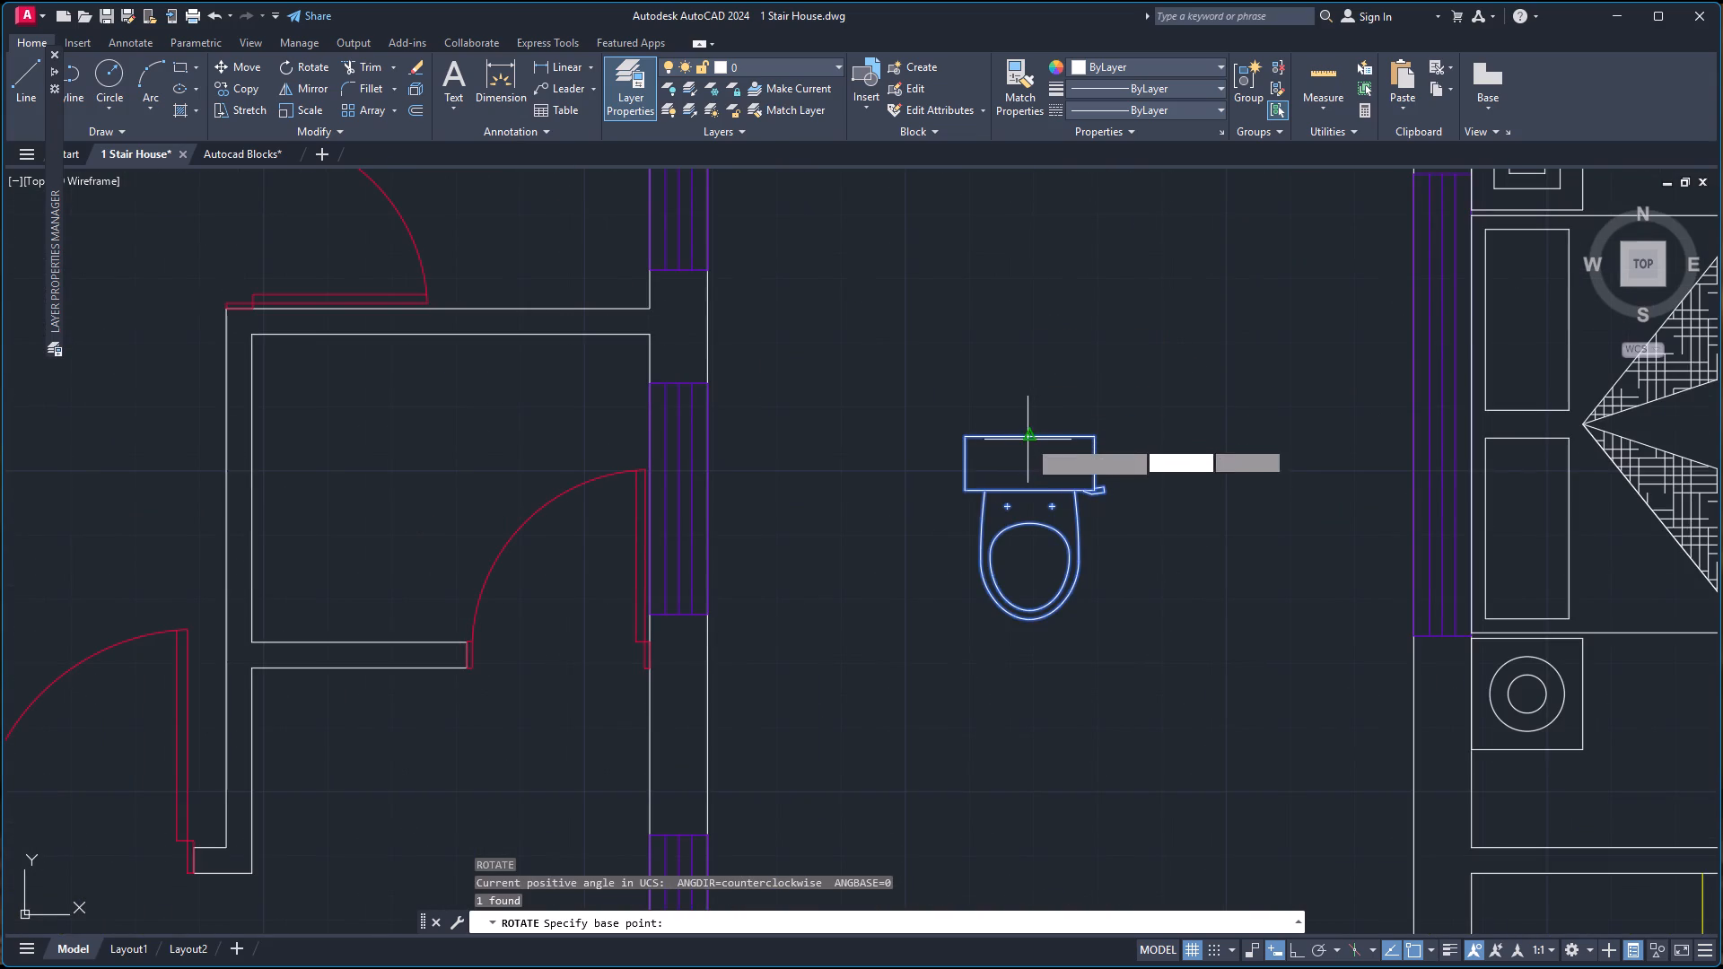
left_click(1028, 440)
key("F8")
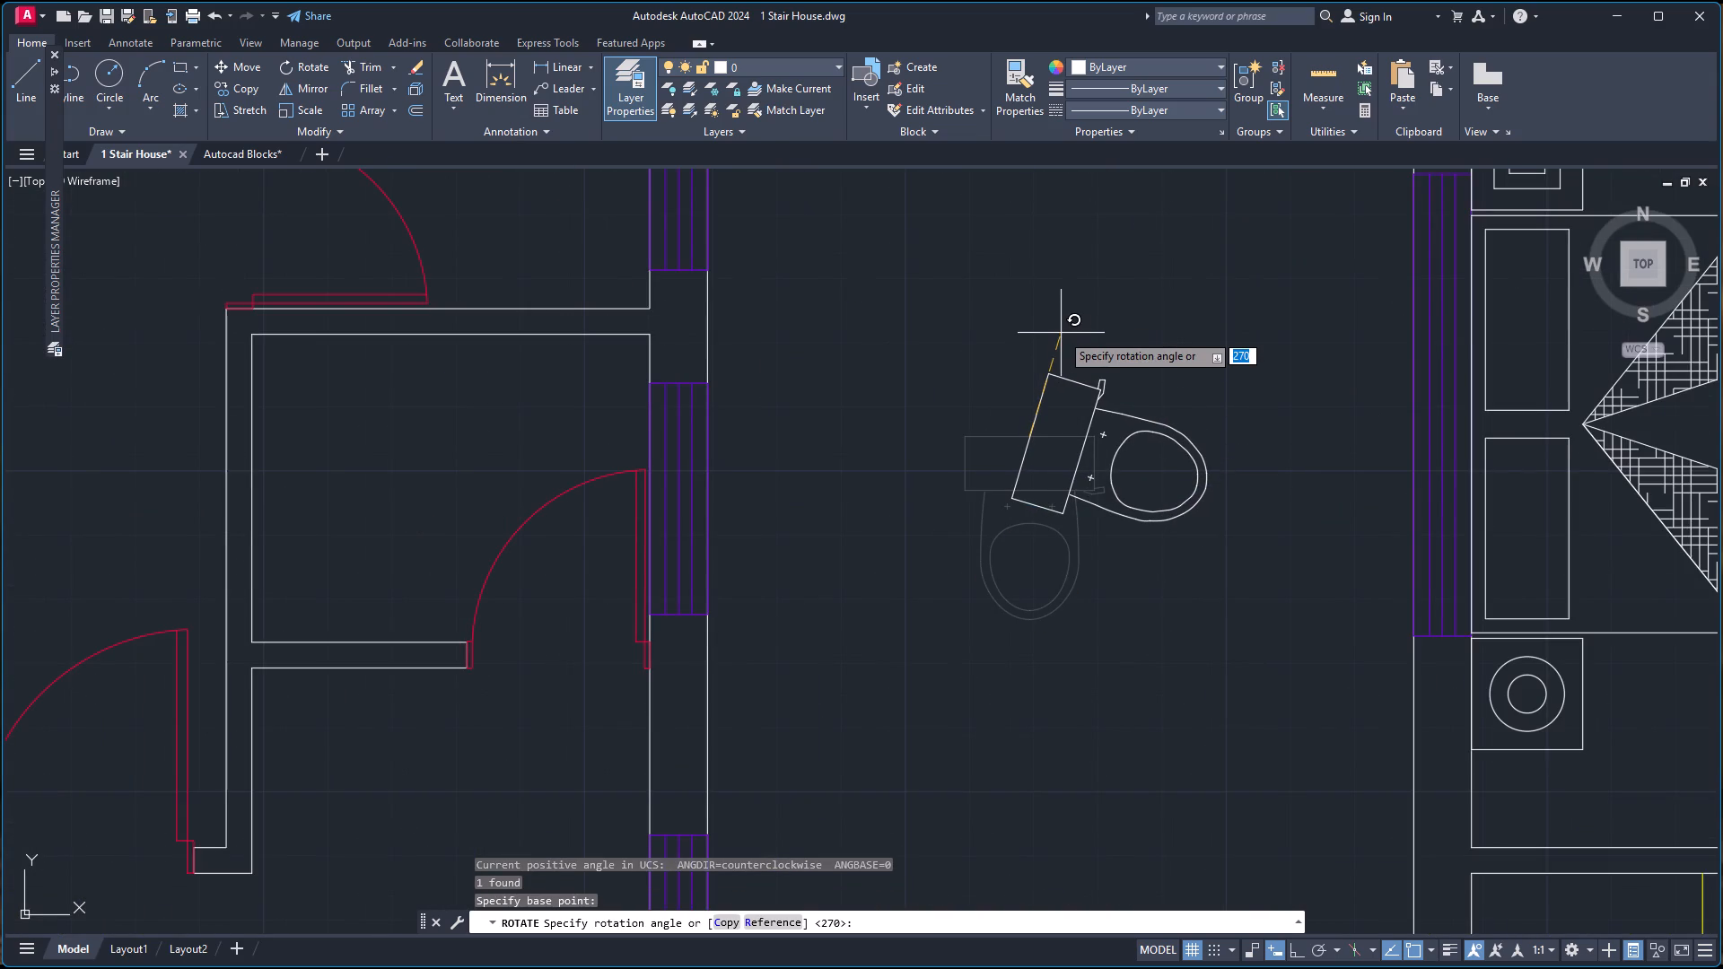
left_click(1071, 717)
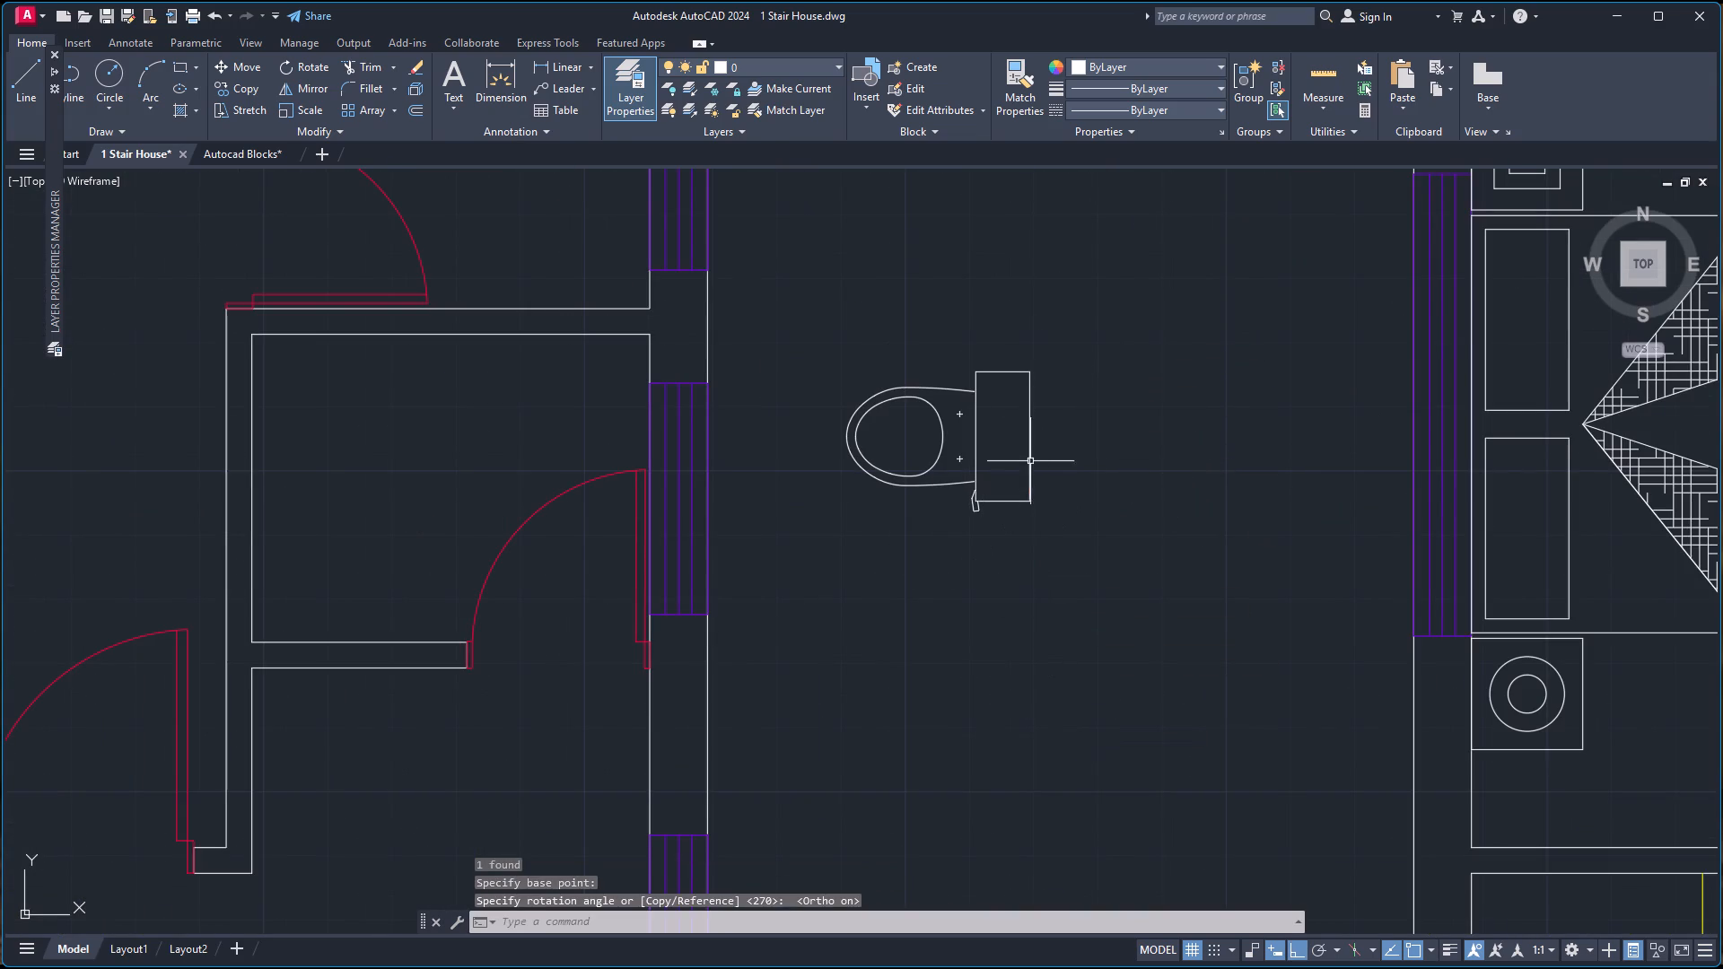
Copy the toilet by its tank's back midpoint into the west plan's northeast bathroom, midway between the east wall's inner corners.
left_click(1030, 441)
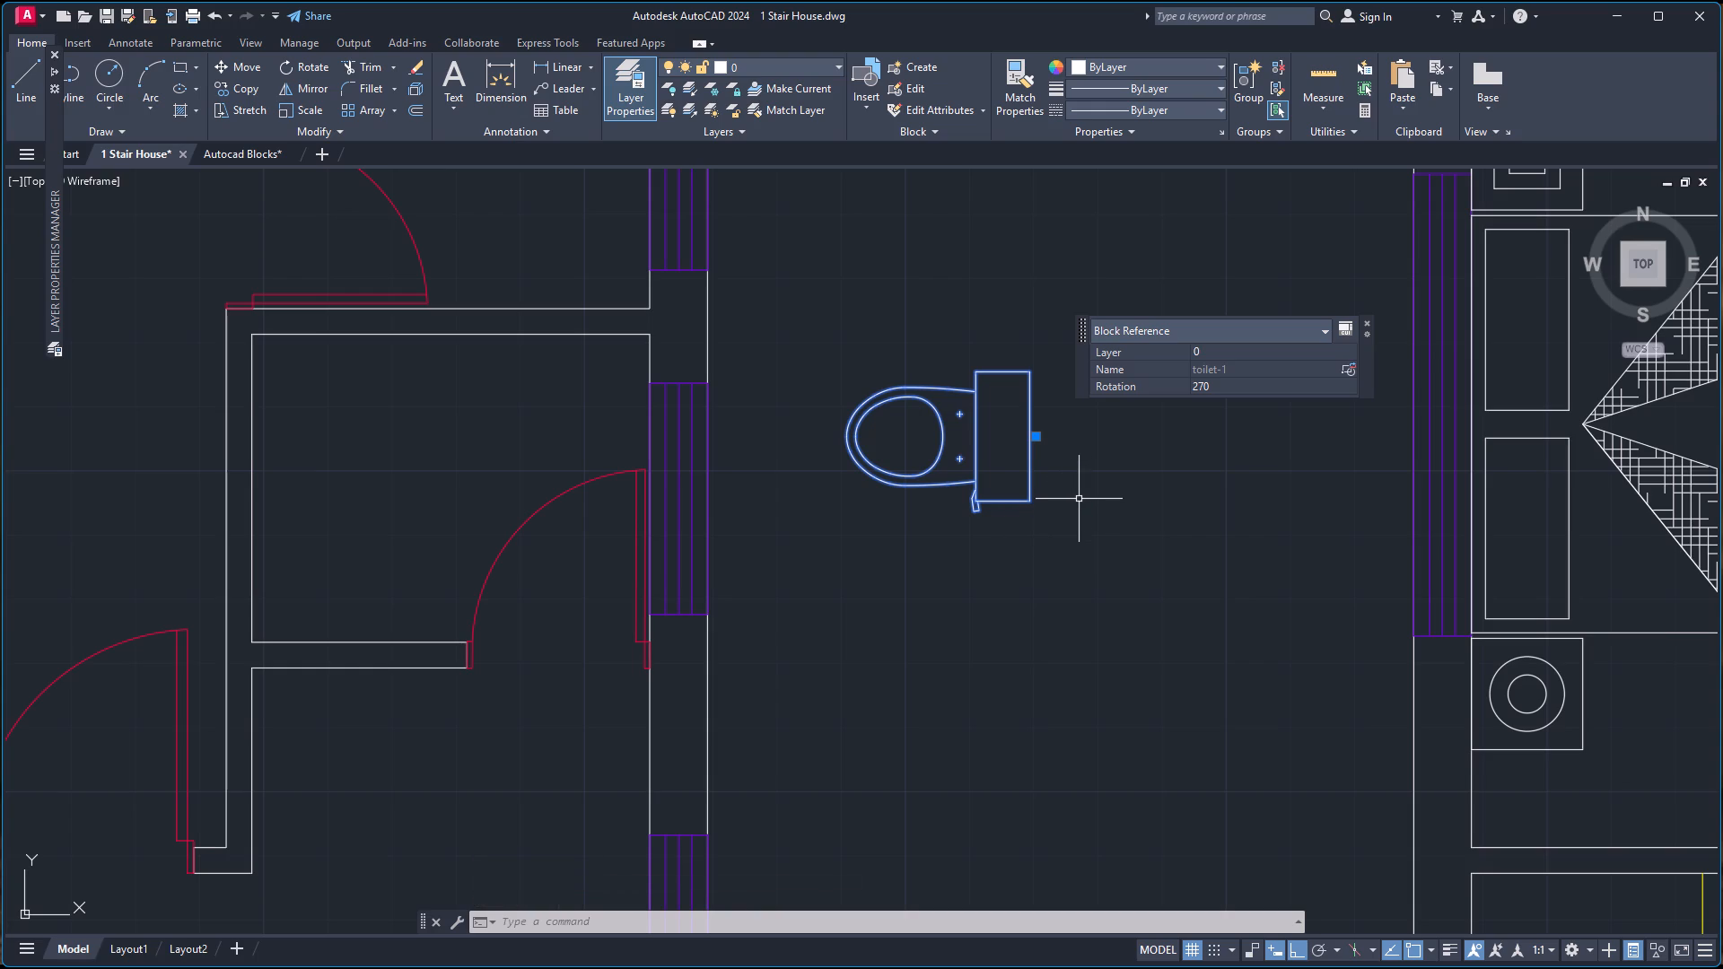
type("CO")
key("Return")
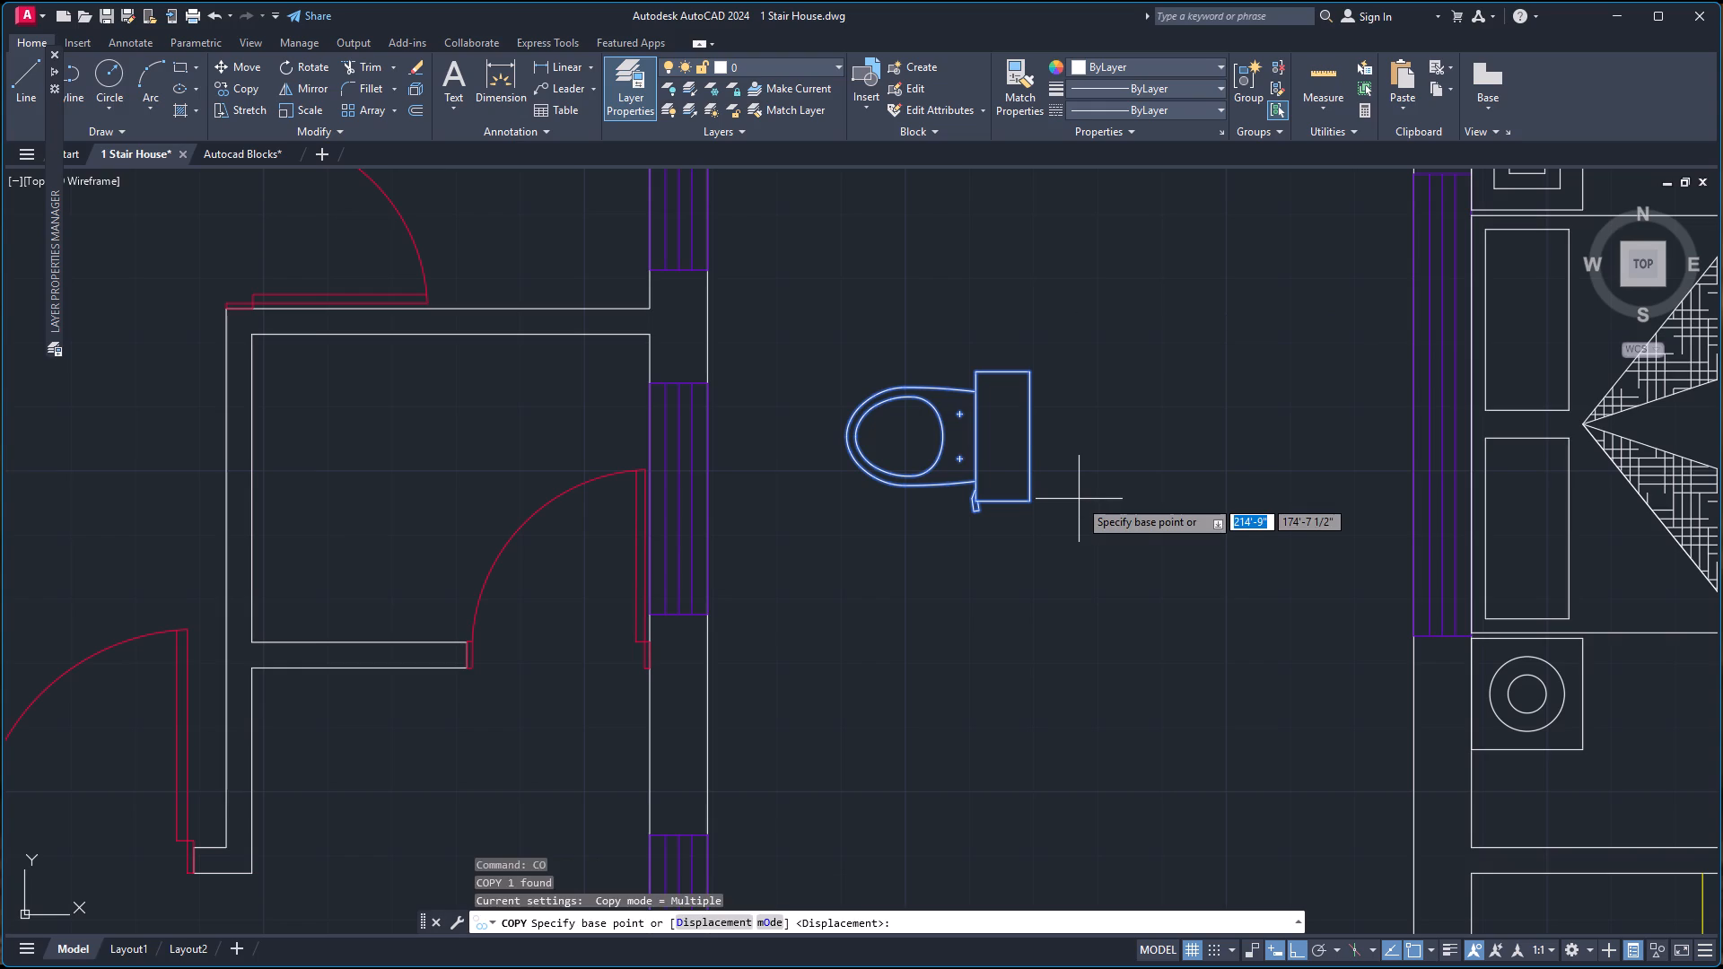
left_click(1036, 433)
scroll(906, 325, "down", 4)
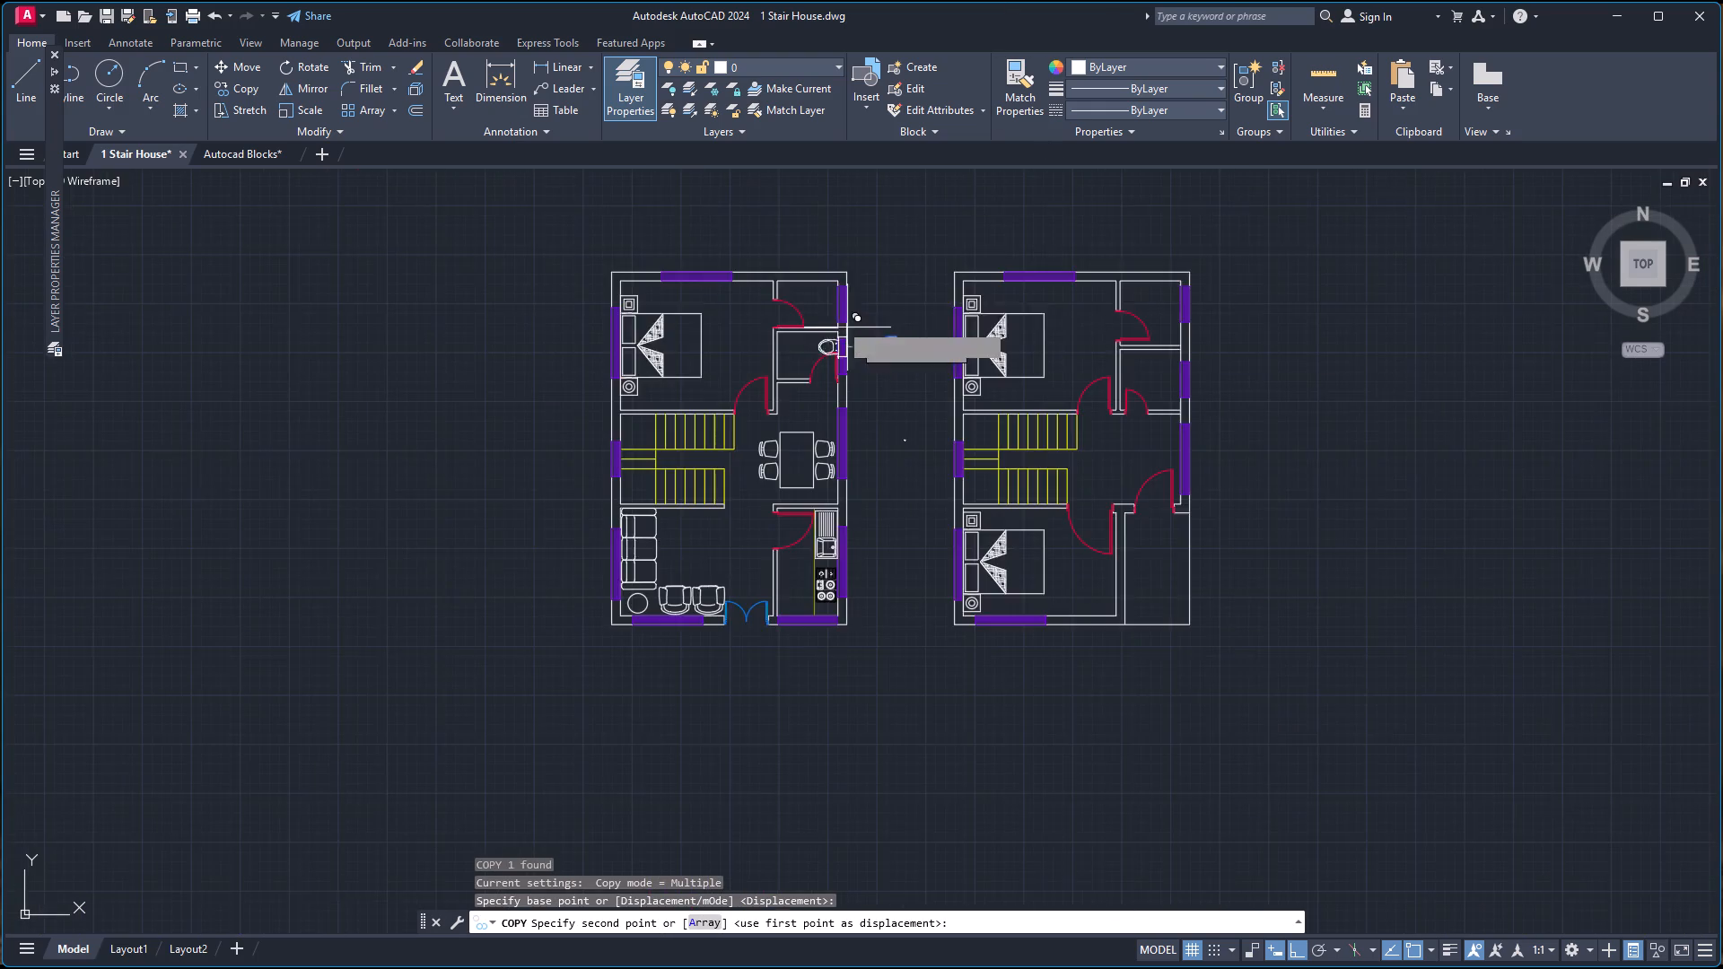
scroll(819, 287, "up", 2)
right_click(823, 302)
left_click(917, 403)
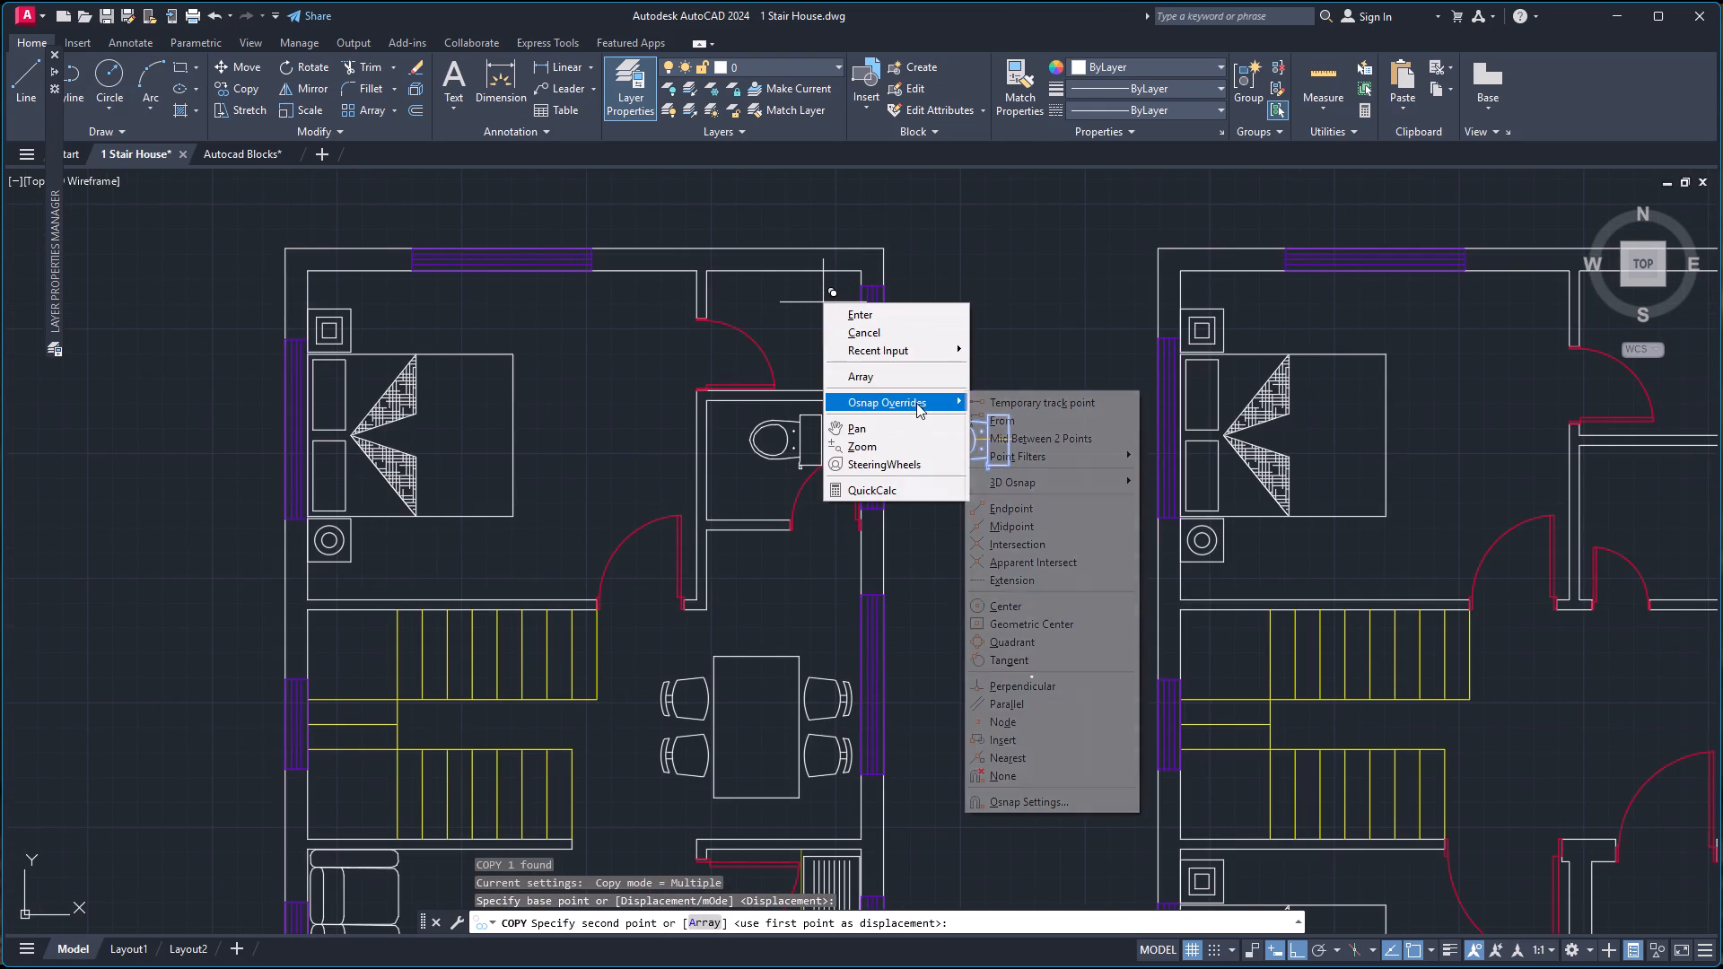
left_click(1031, 432)
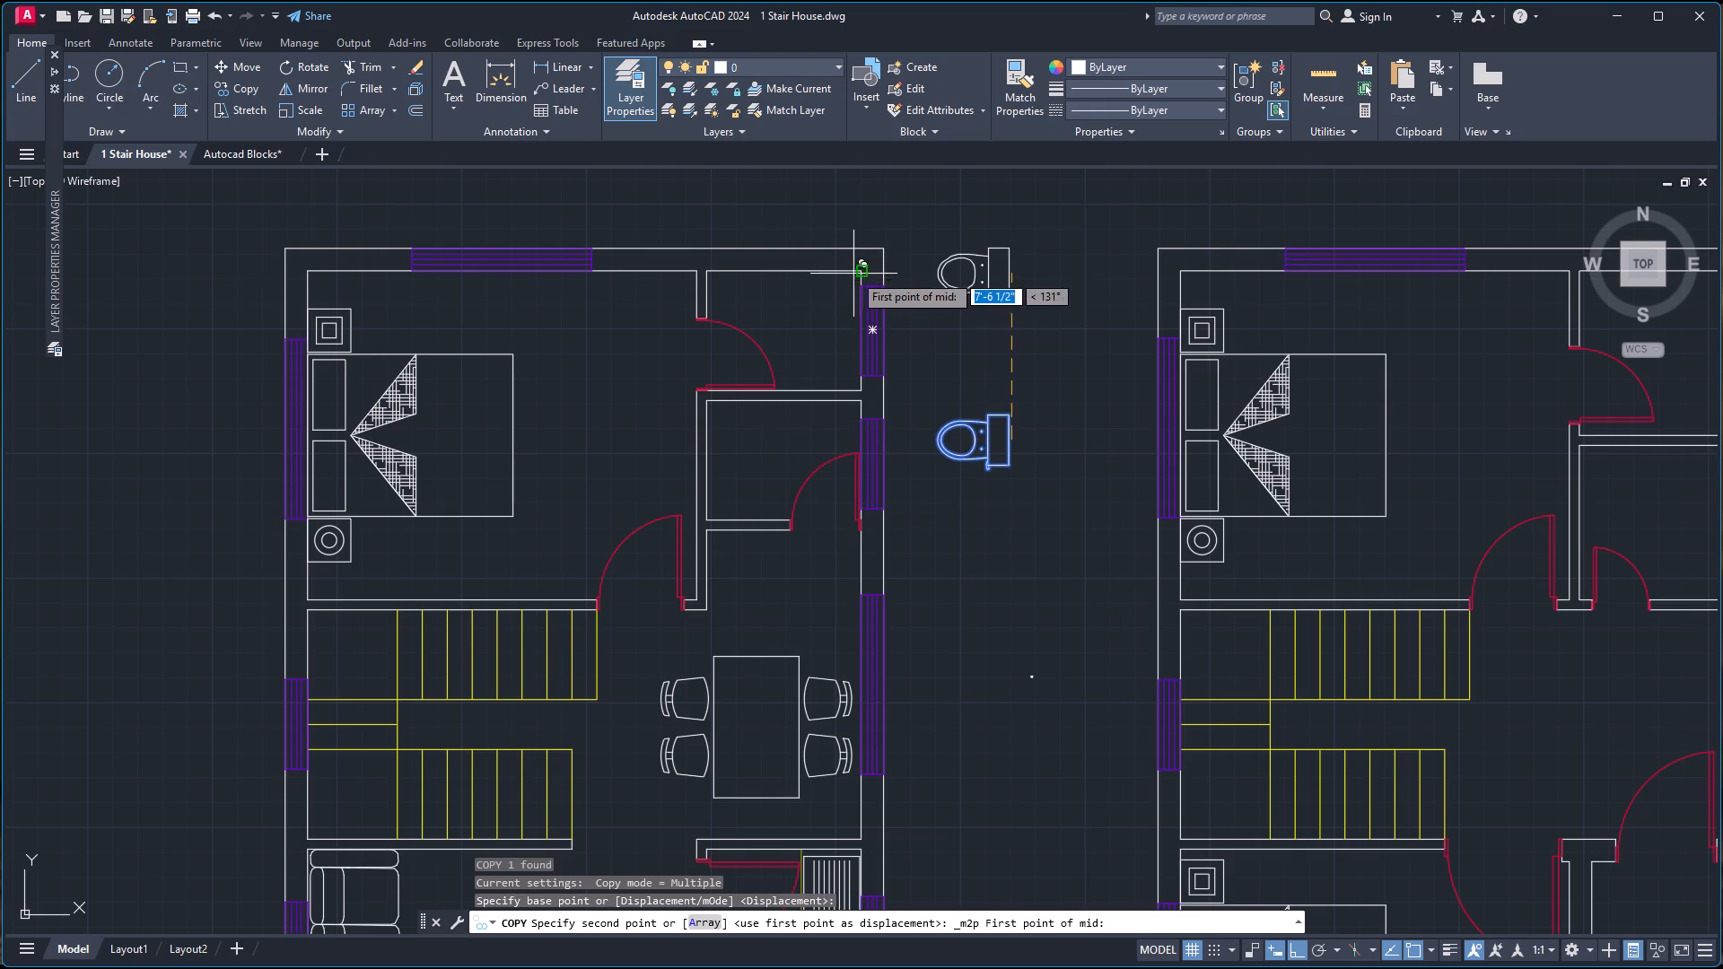
left_click(861, 271)
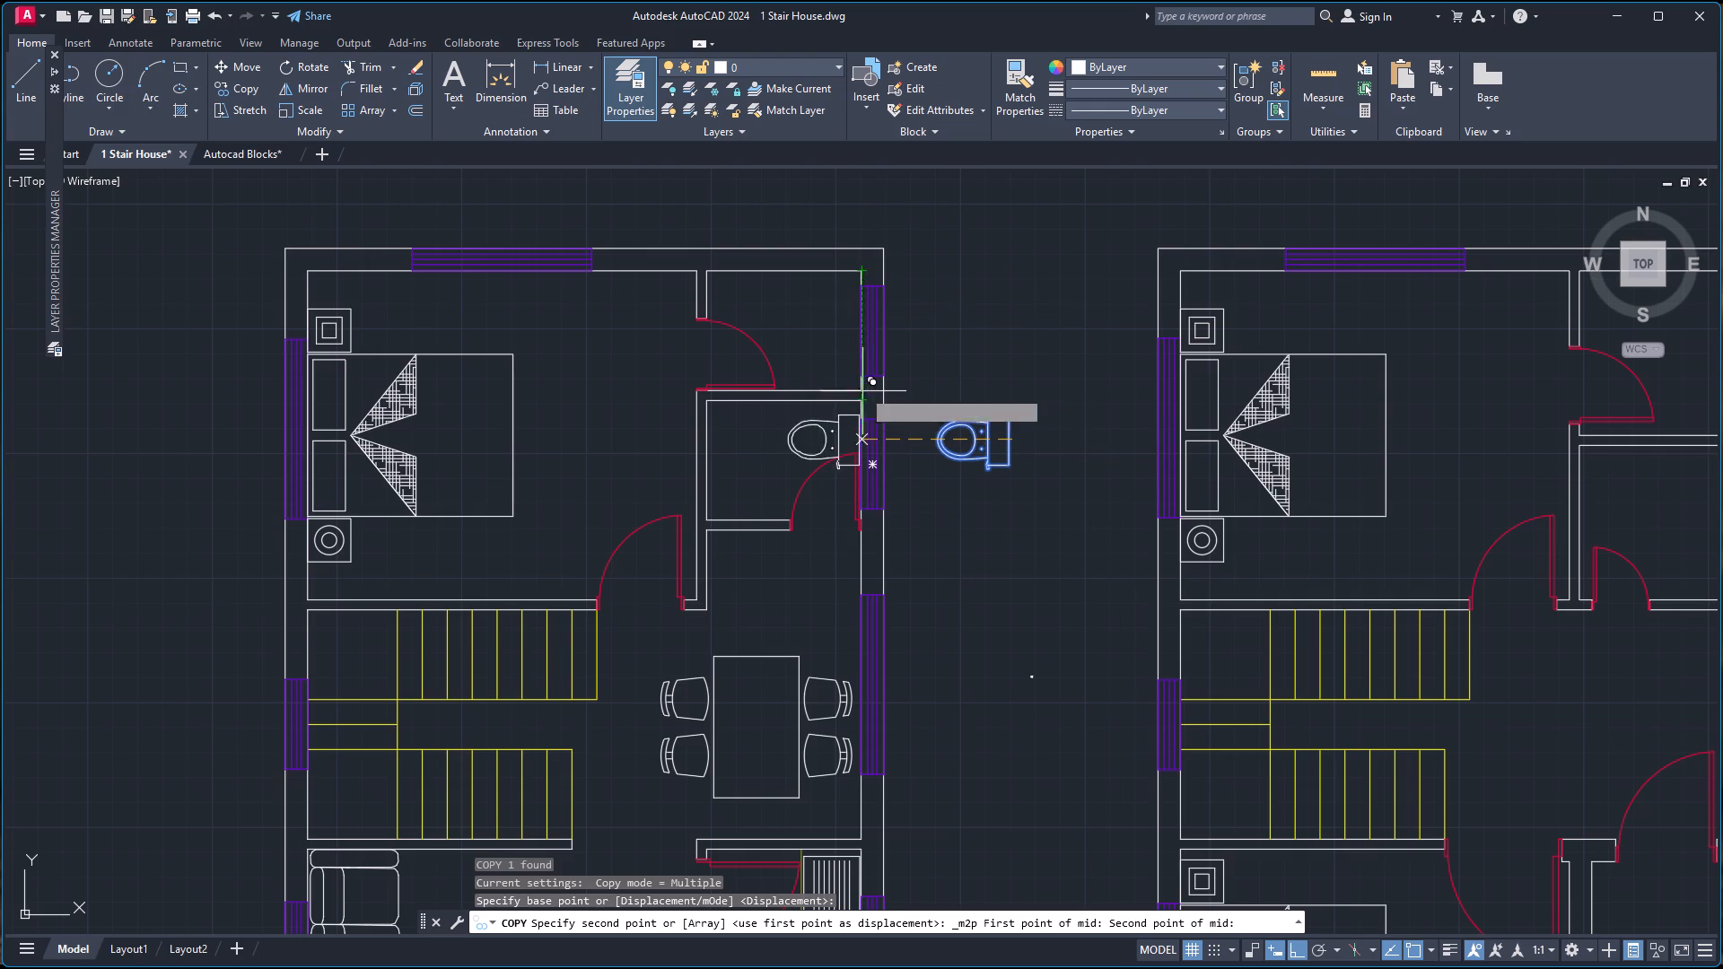
left_click(862, 388)
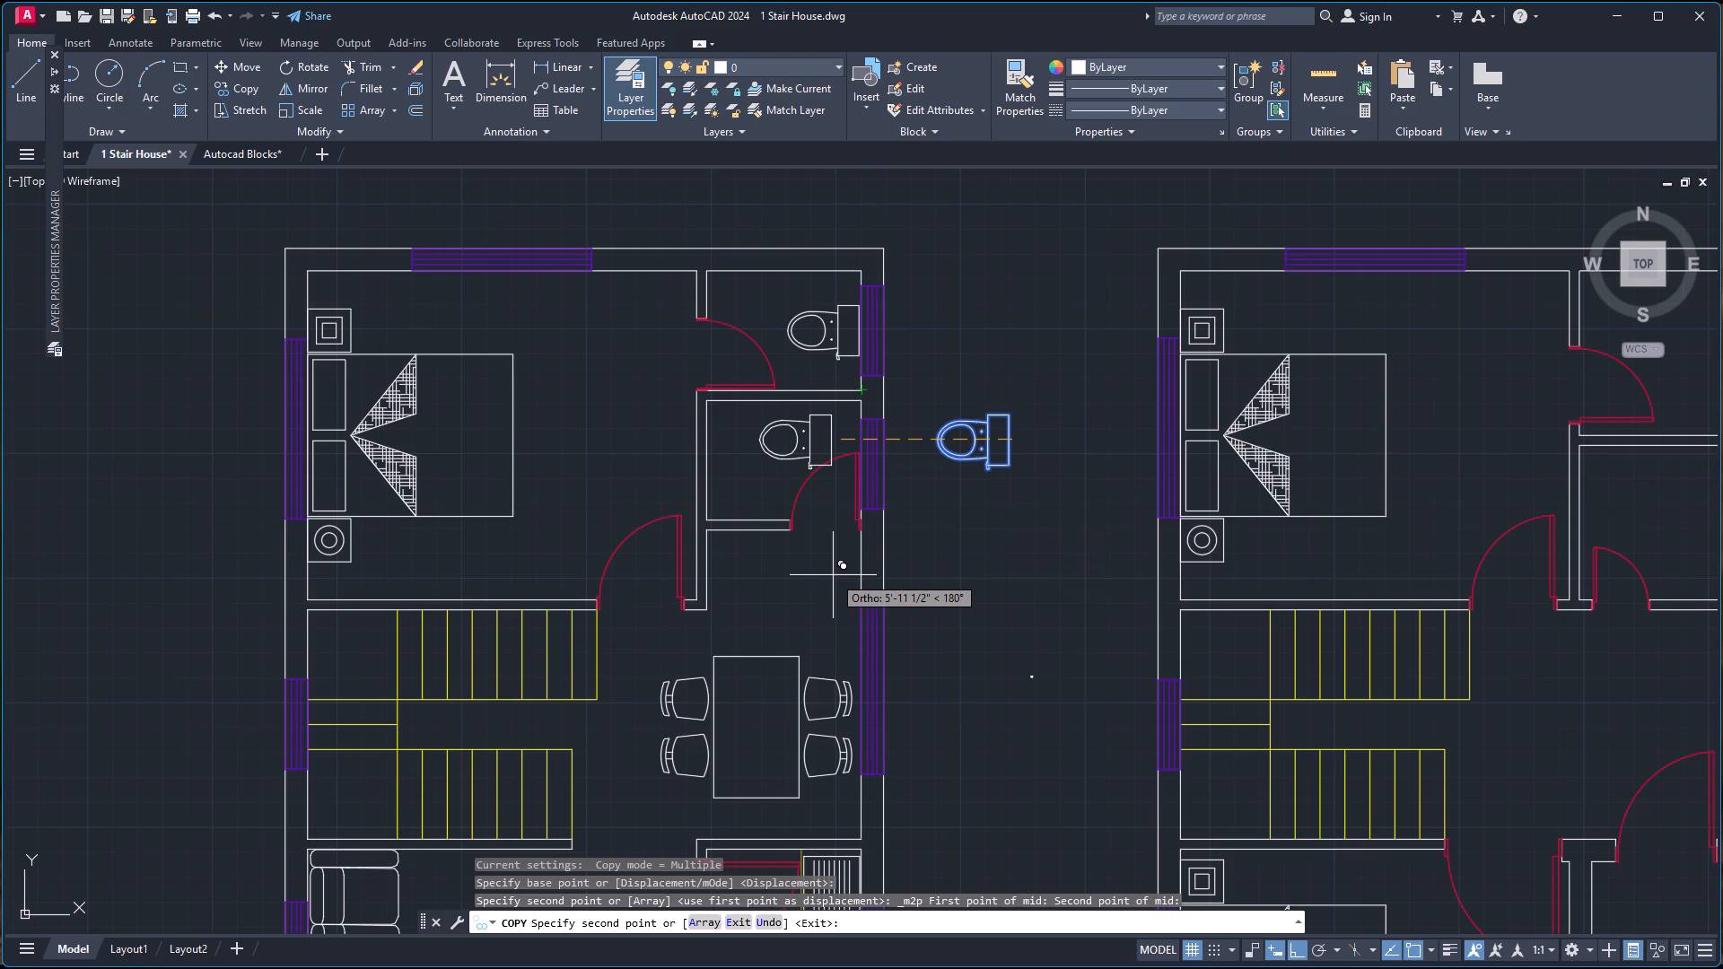
Place another toilet copy in the east plan's northeast bathroom, midway between the inner corners of its east wall.
scroll(1074, 405, "down", 3)
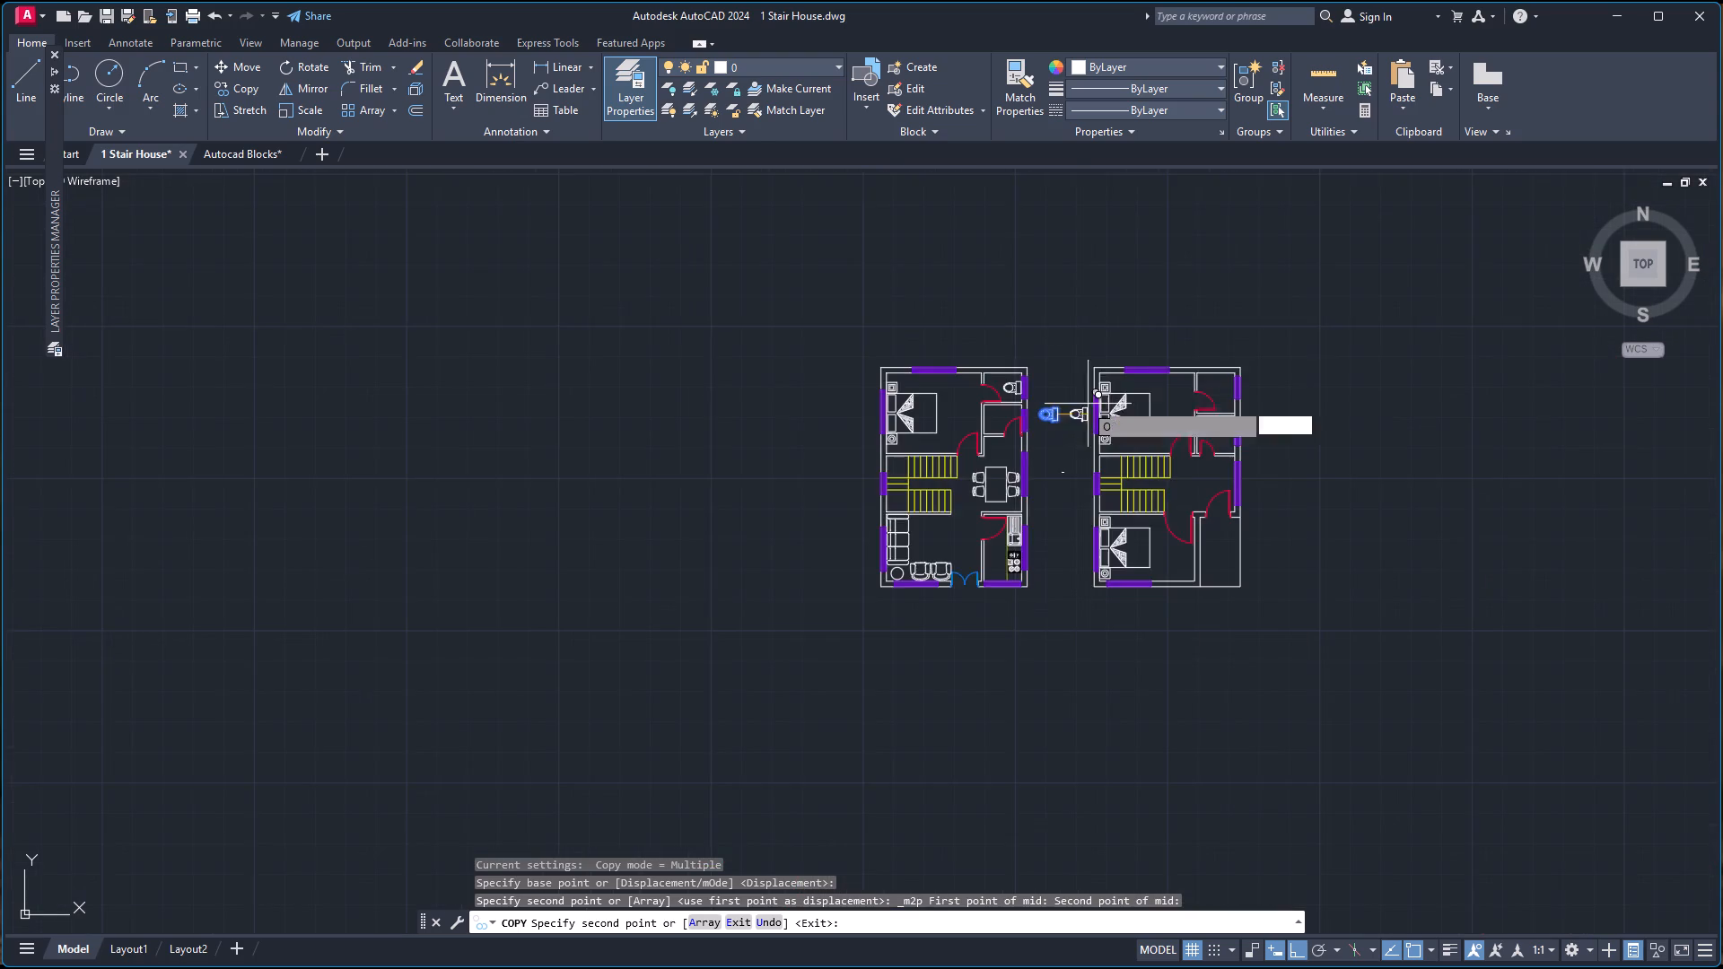
scroll(1153, 393, "up", 3)
right_click(1299, 402)
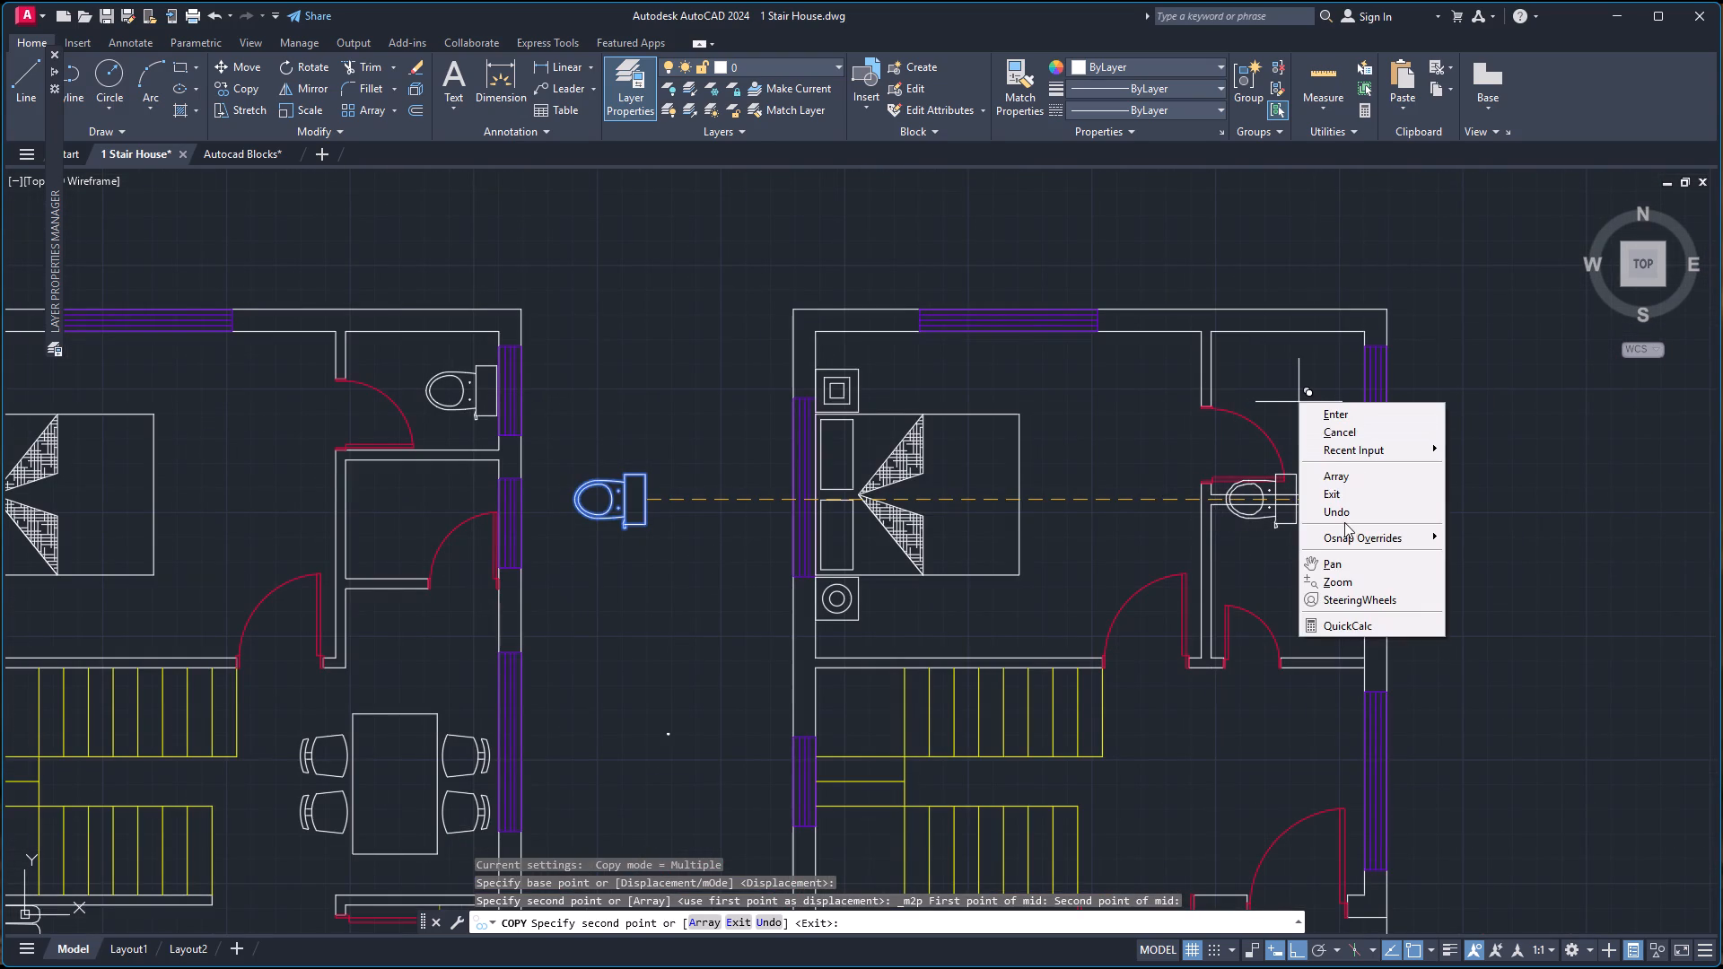
left_click(1347, 530)
left_click(1529, 580)
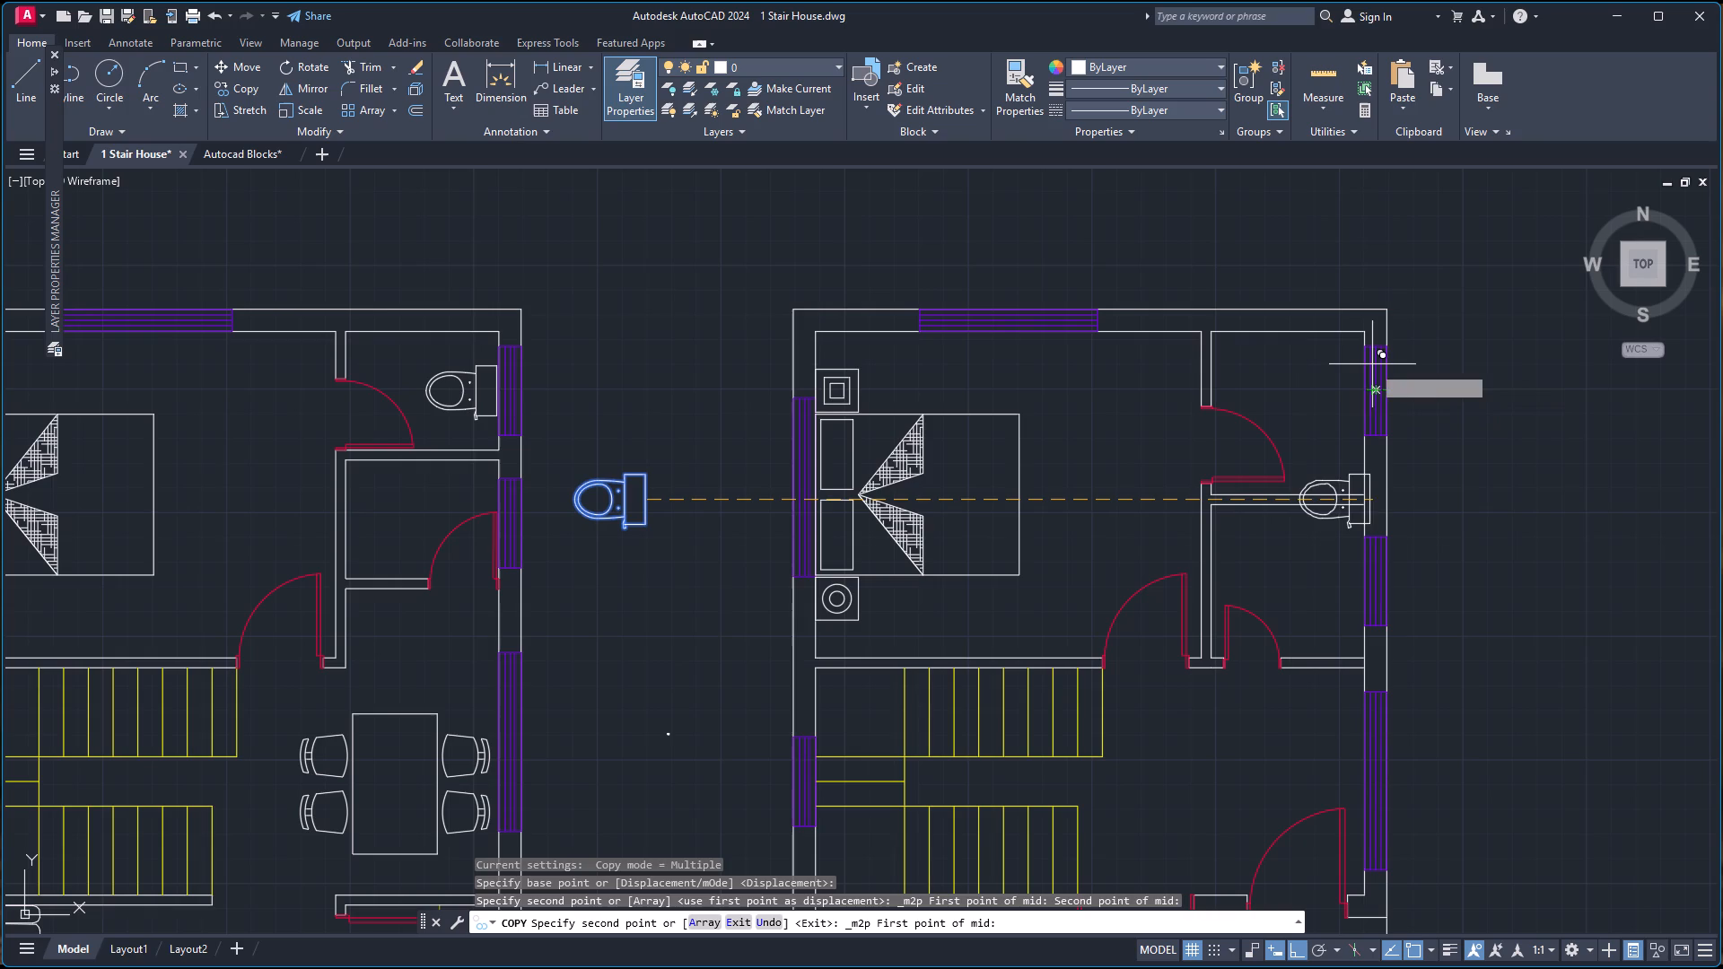
left_click(1364, 332)
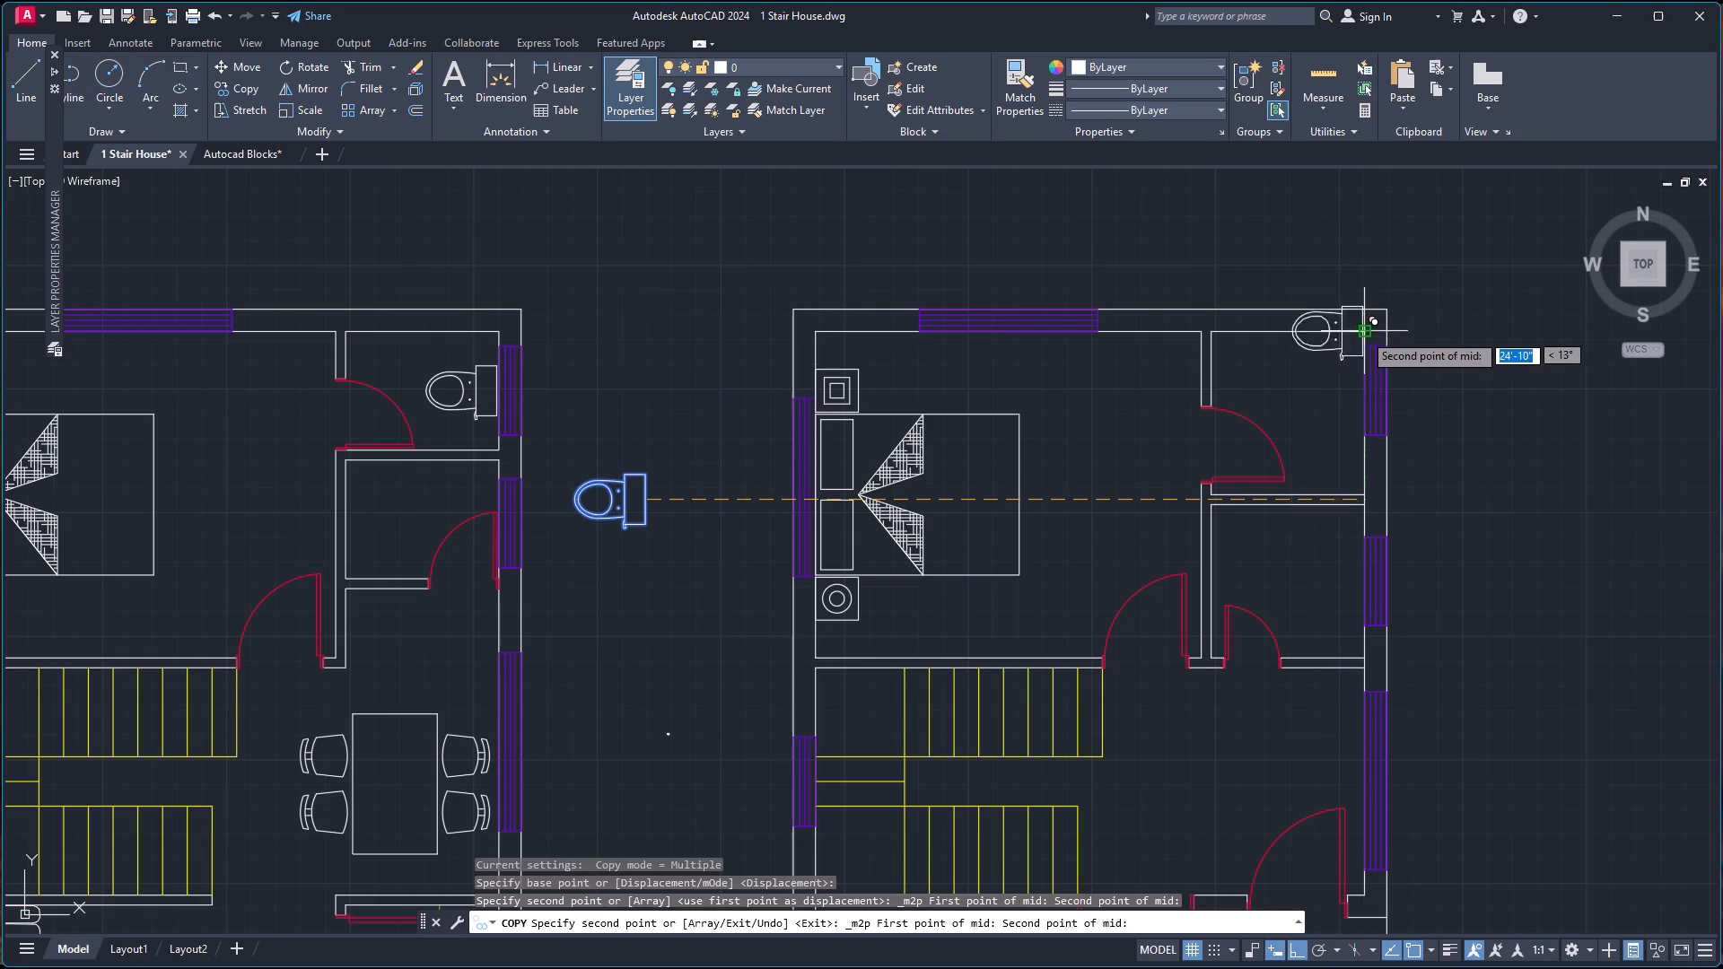
scroll(1364, 493, "up", 3)
left_click(1351, 492)
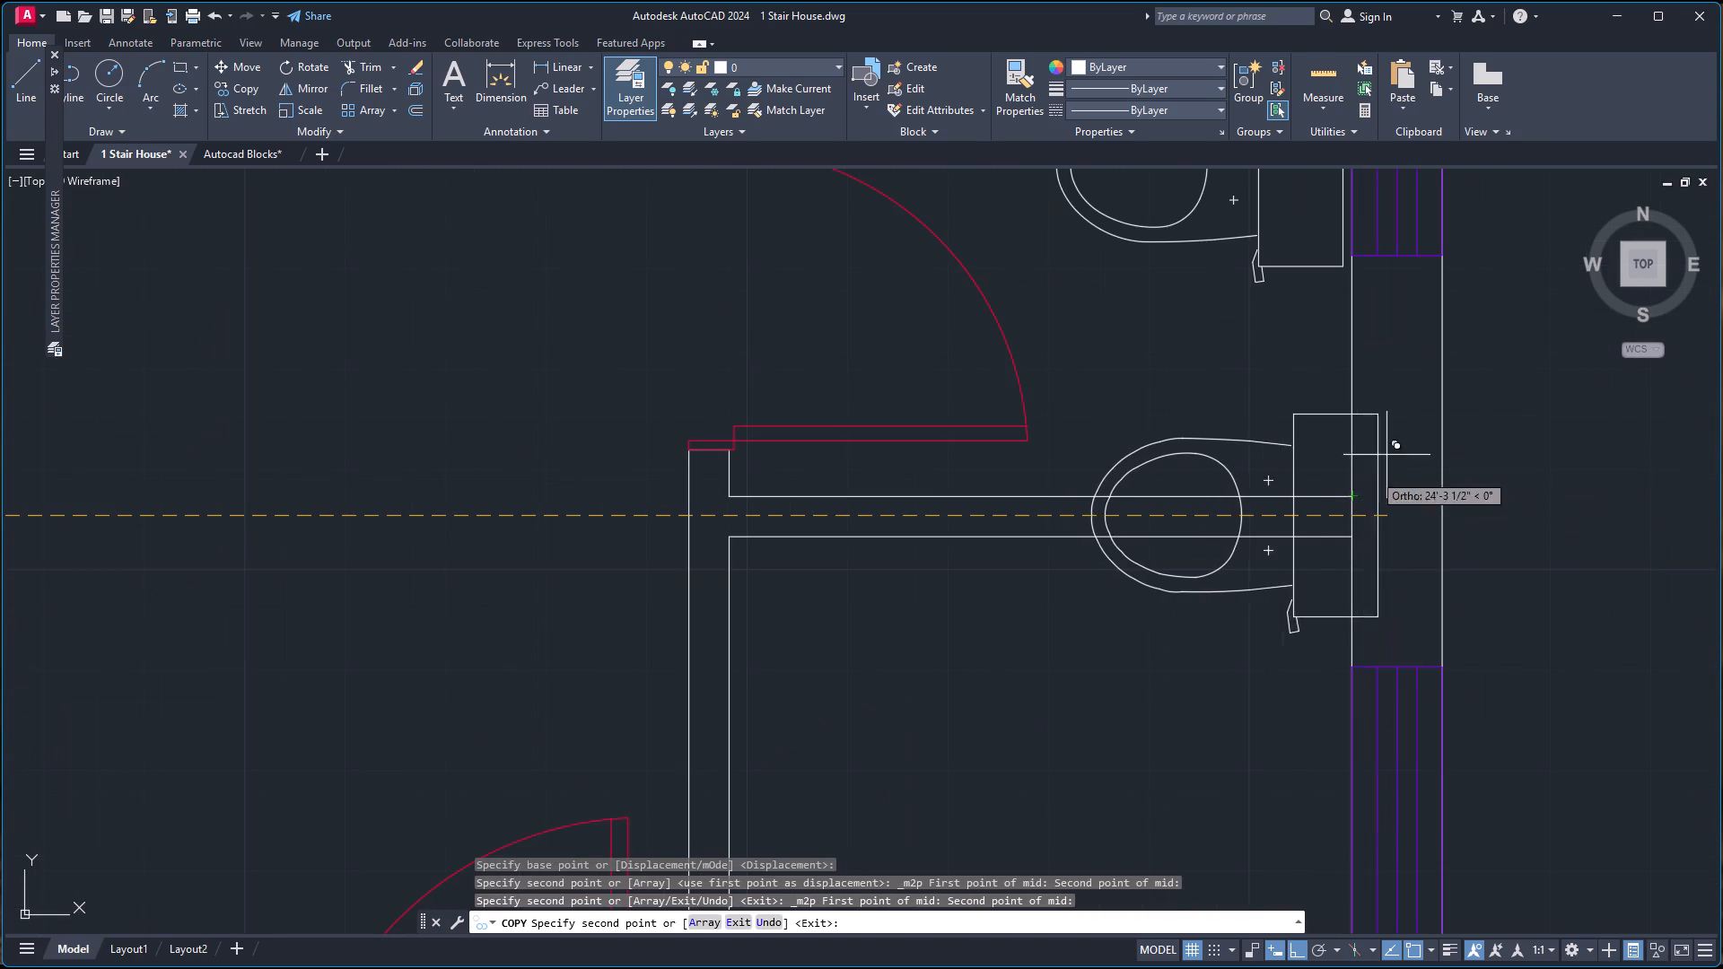
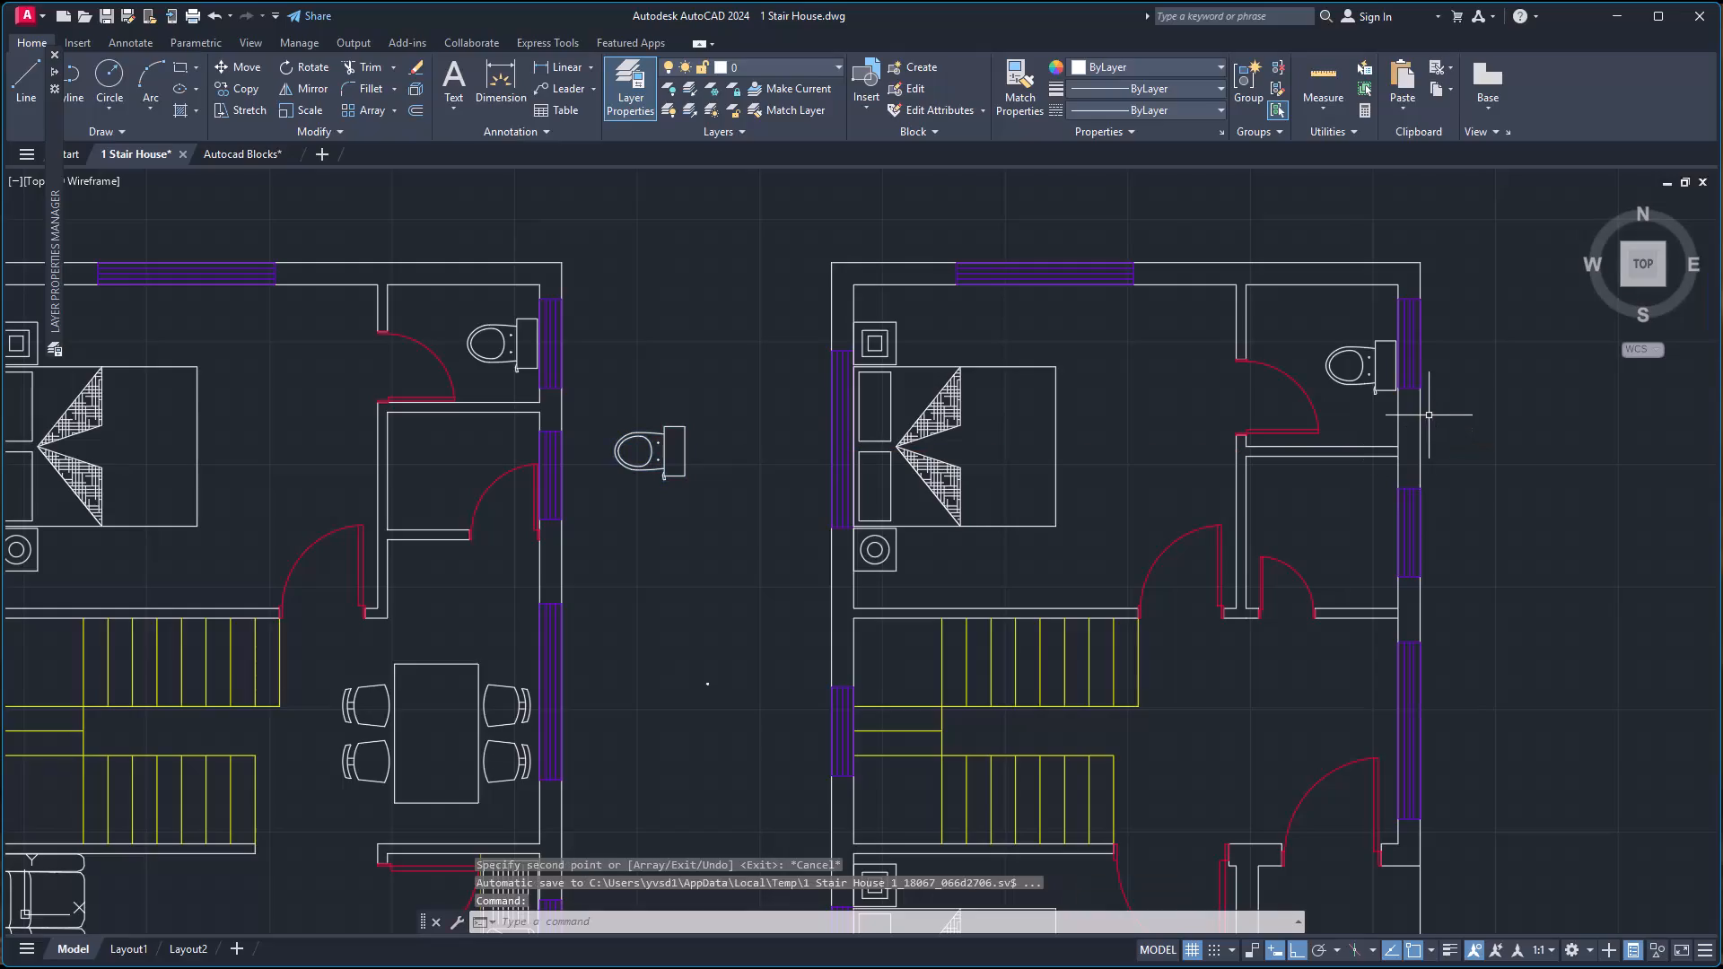
Move the window behind the toilet in the east plan's northeast bathroom about 9" south along the wall with Ortho on.
left_click(1413, 372)
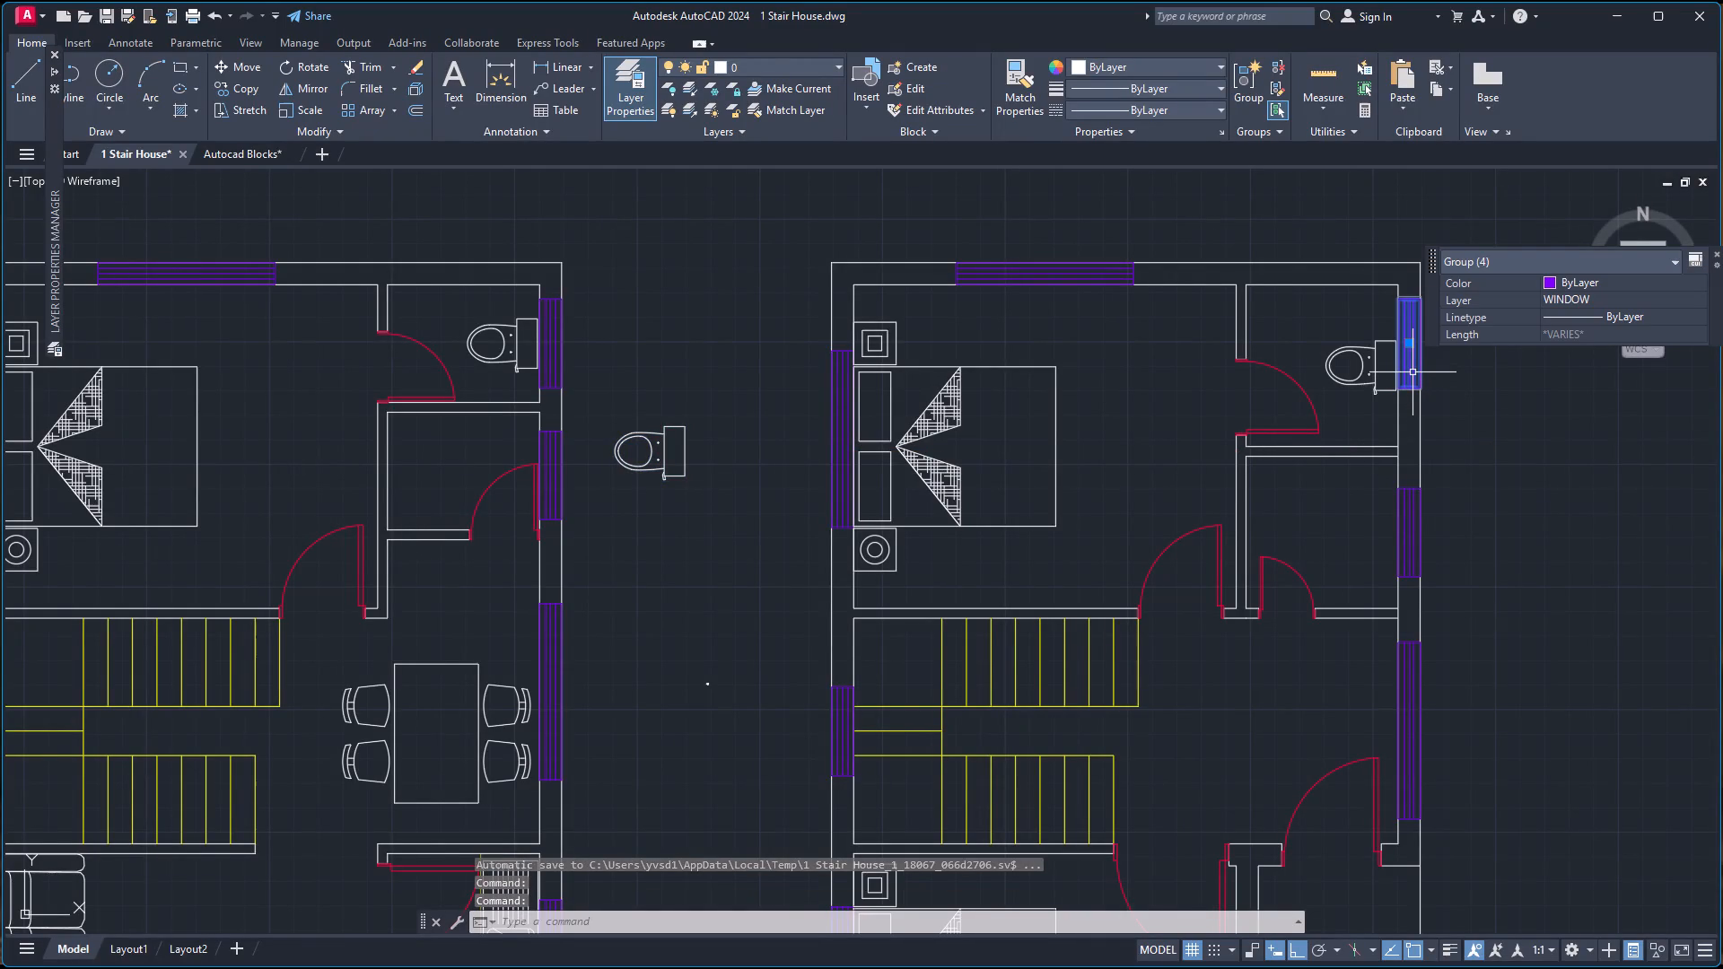
key("m")
key("Return")
scroll(1413, 372, "up", 2)
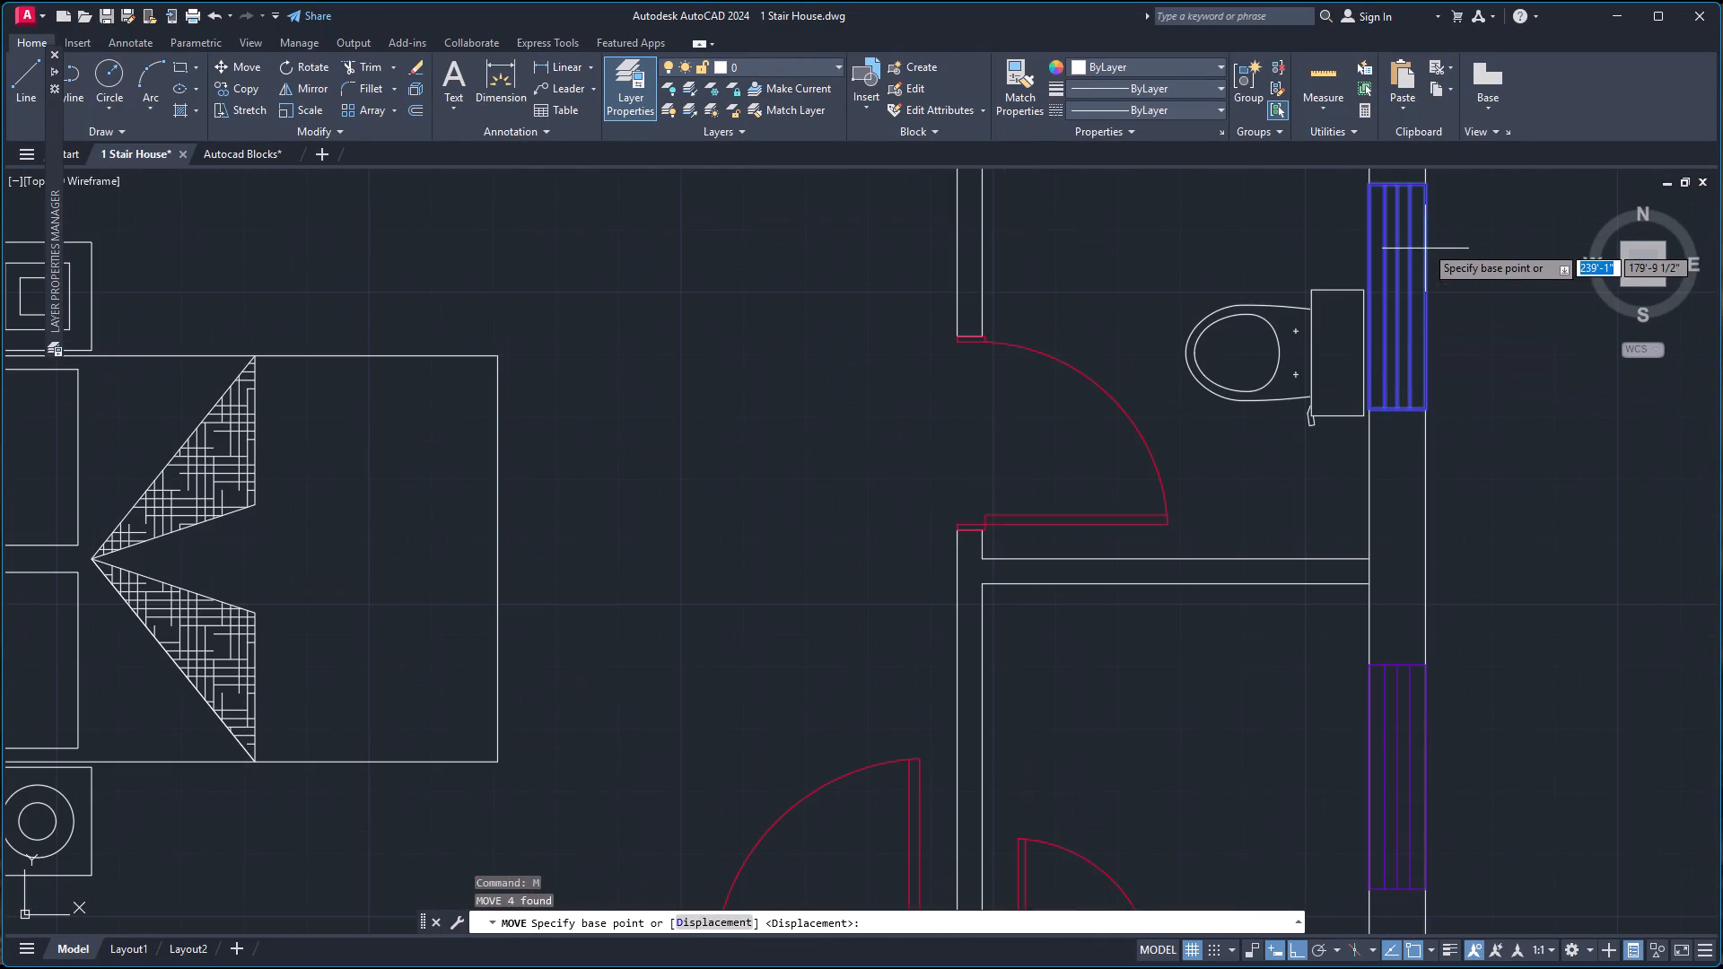
left_click(1371, 298)
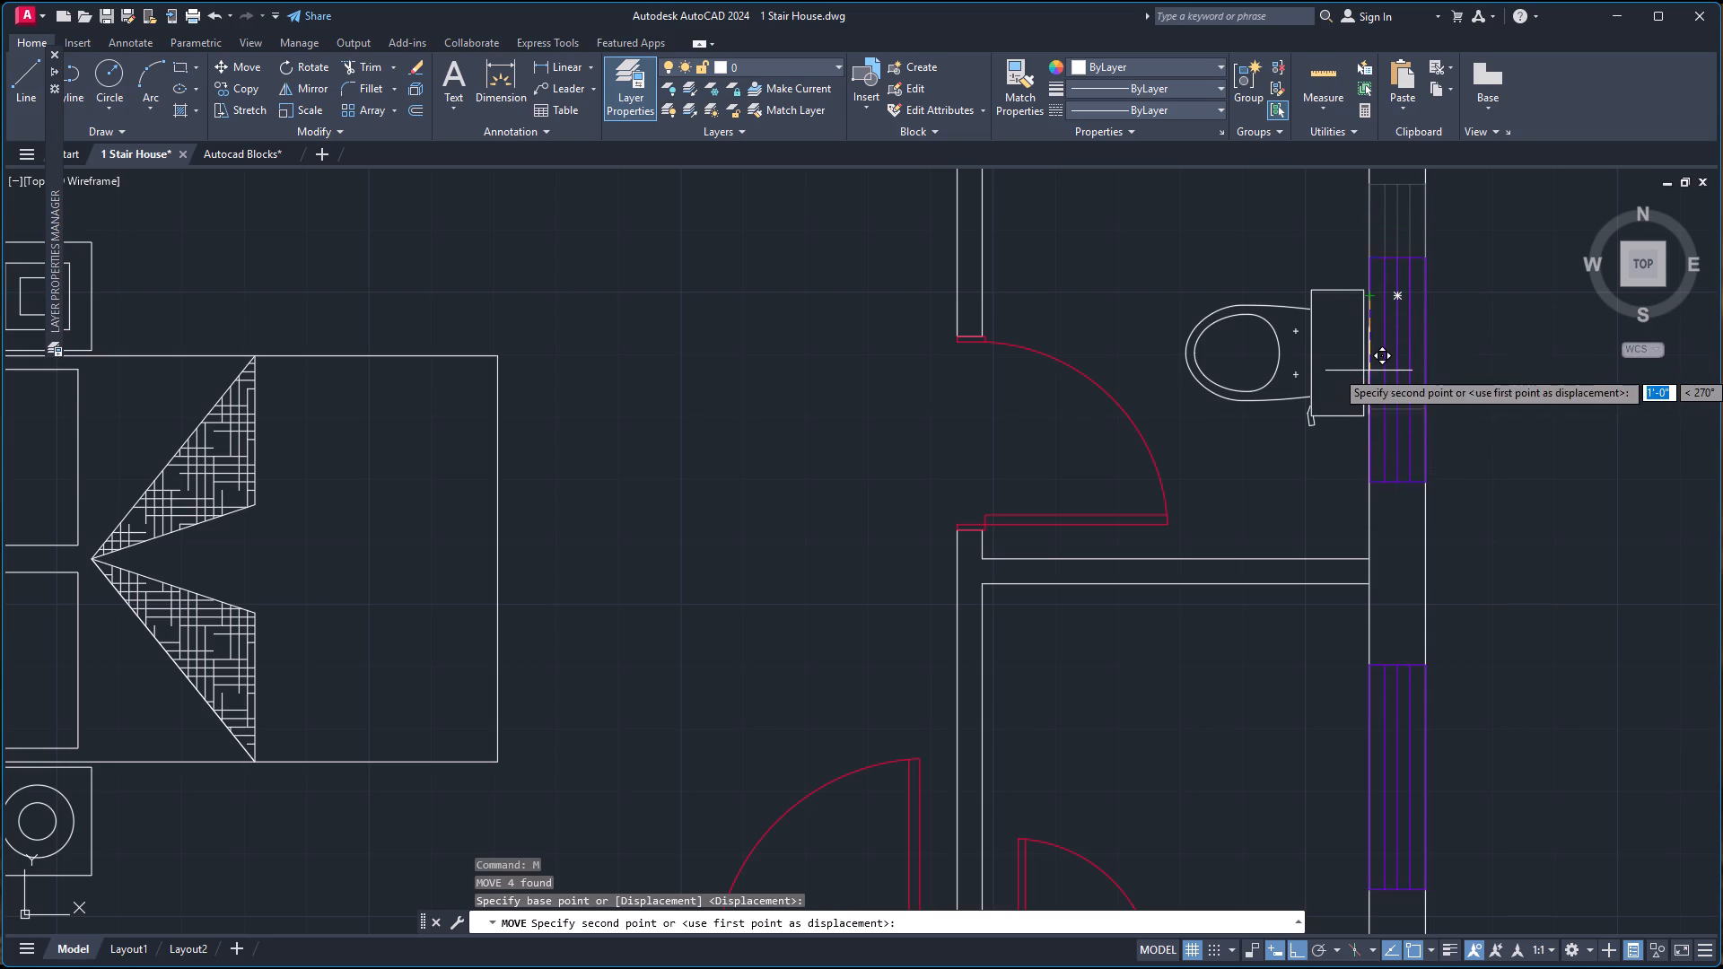
scroll(1367, 359, "up", 2)
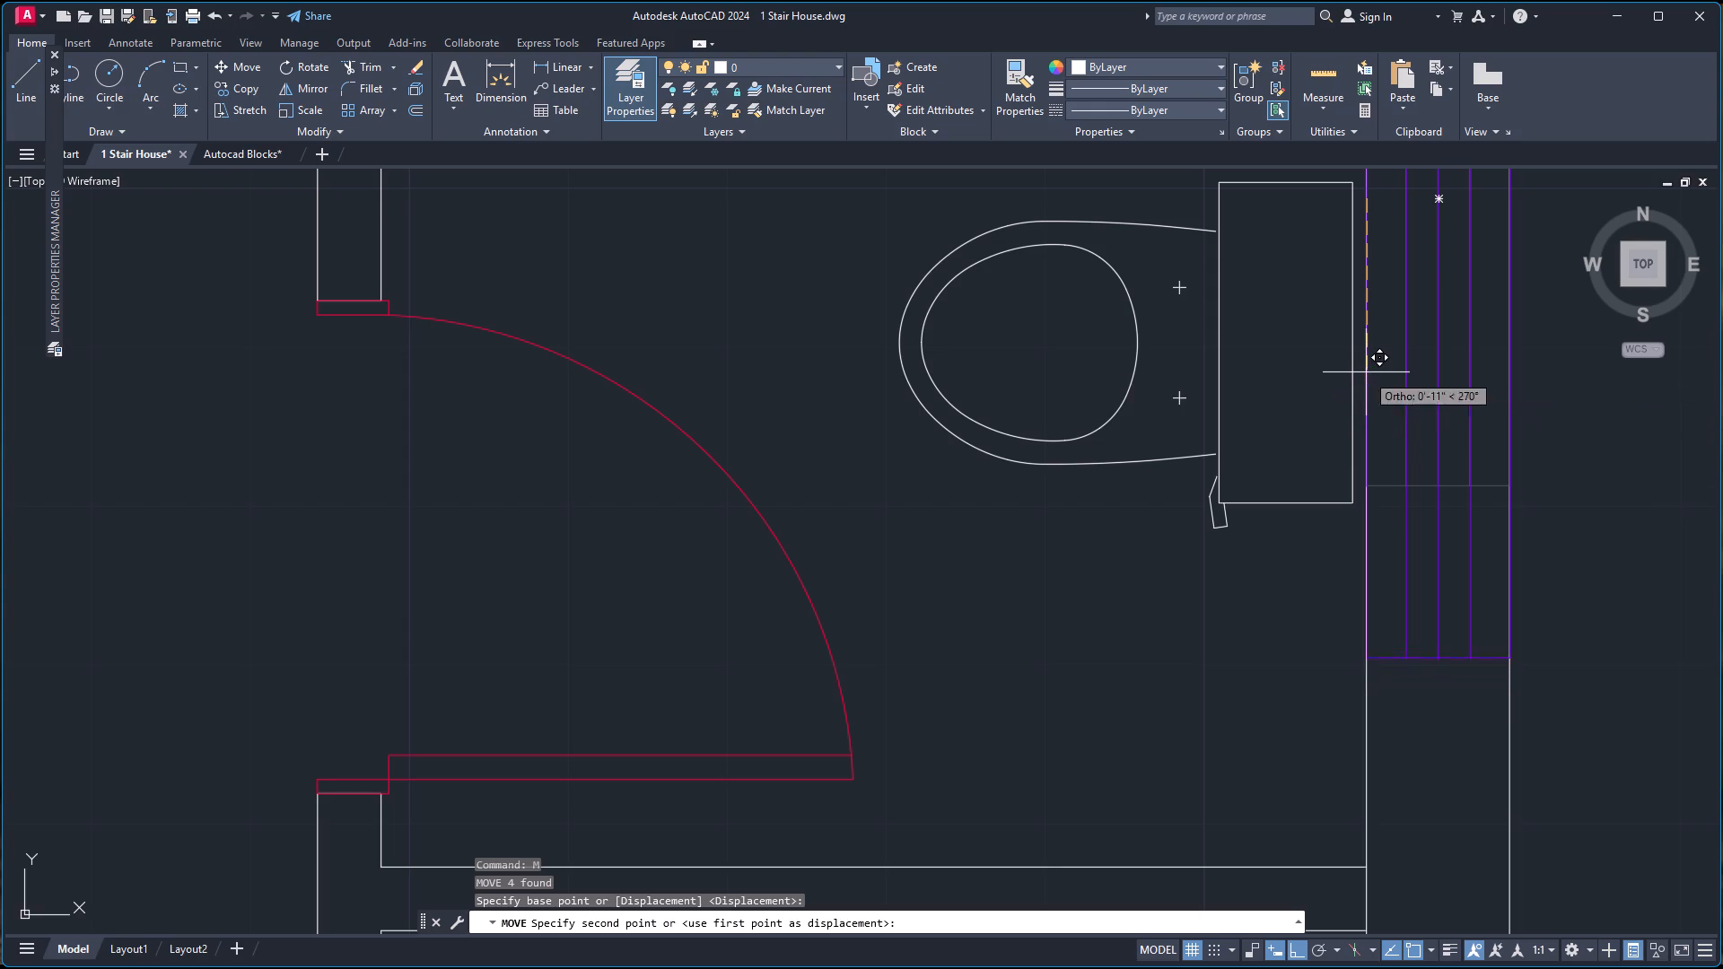
scroll(1366, 357, "down", 2)
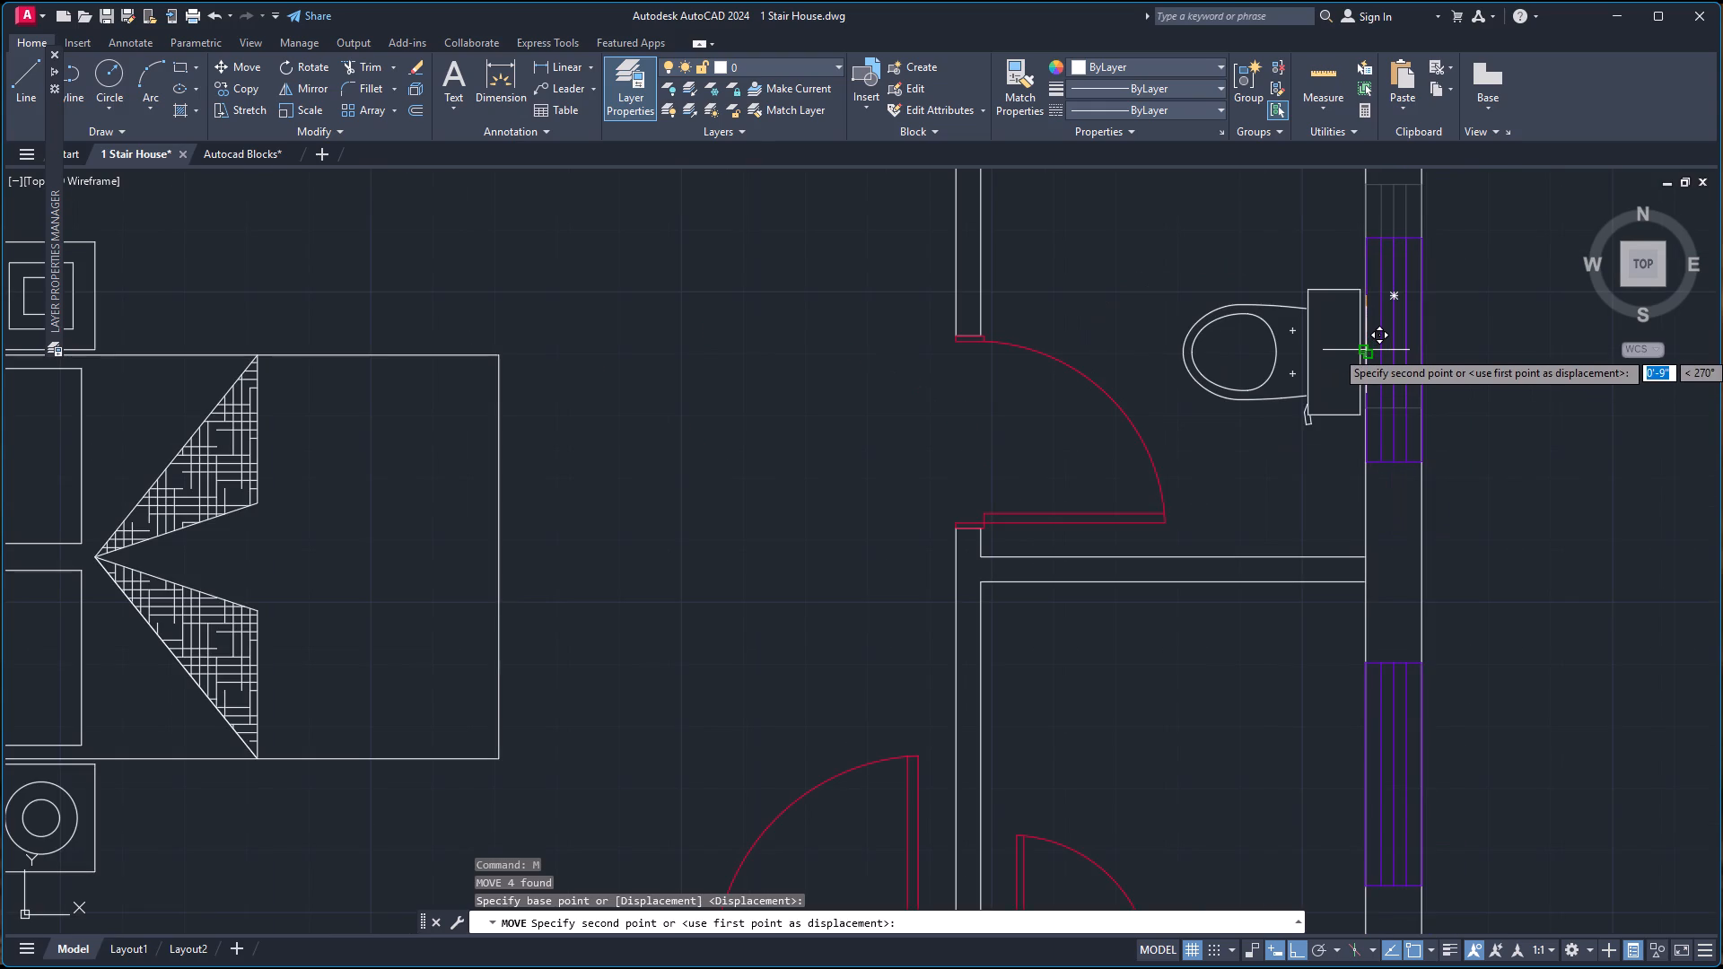
scroll(1366, 350, "up", 2)
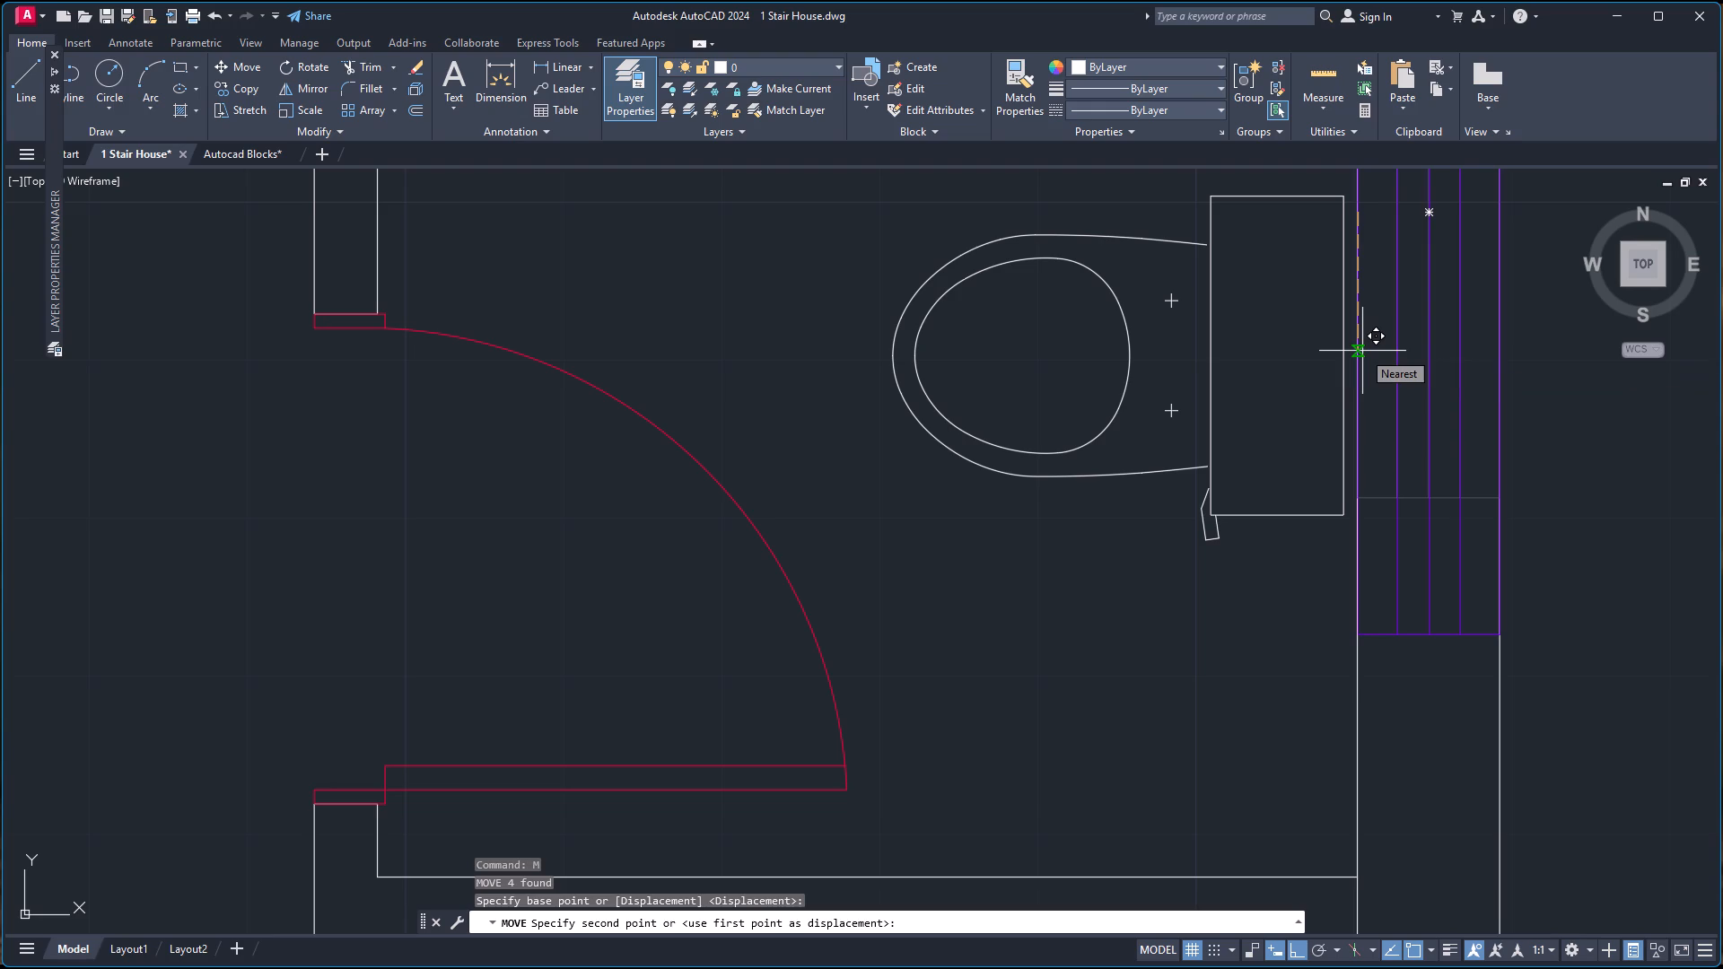
key("F8")
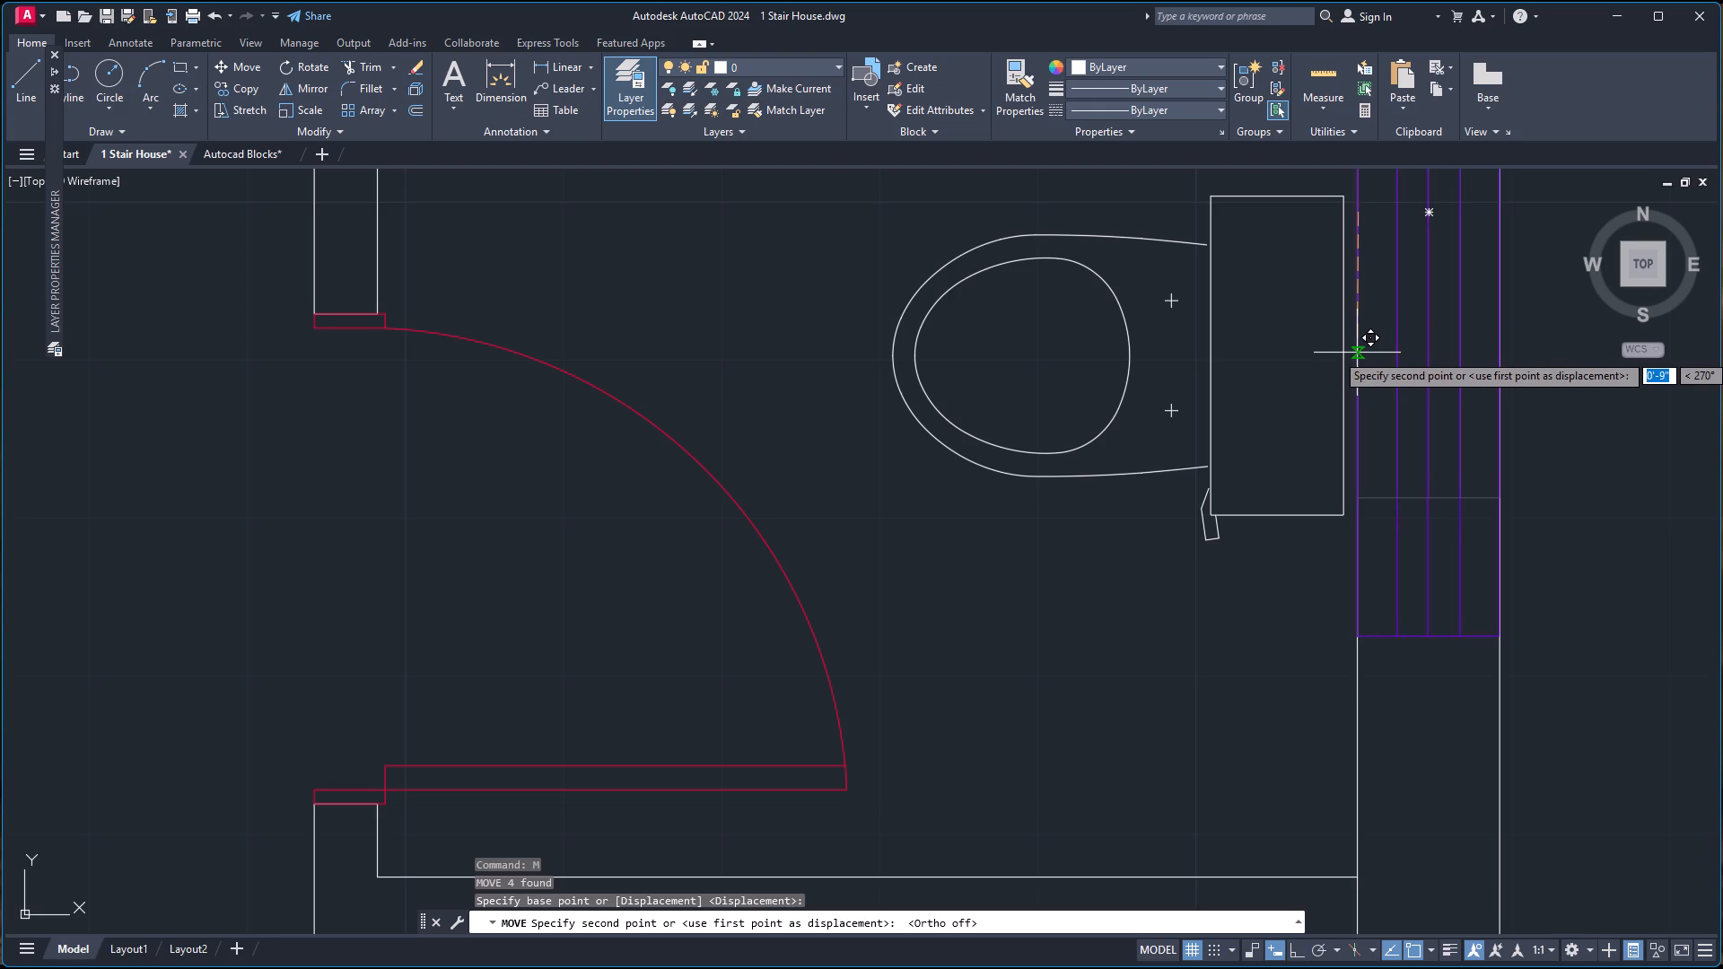
key("F8")
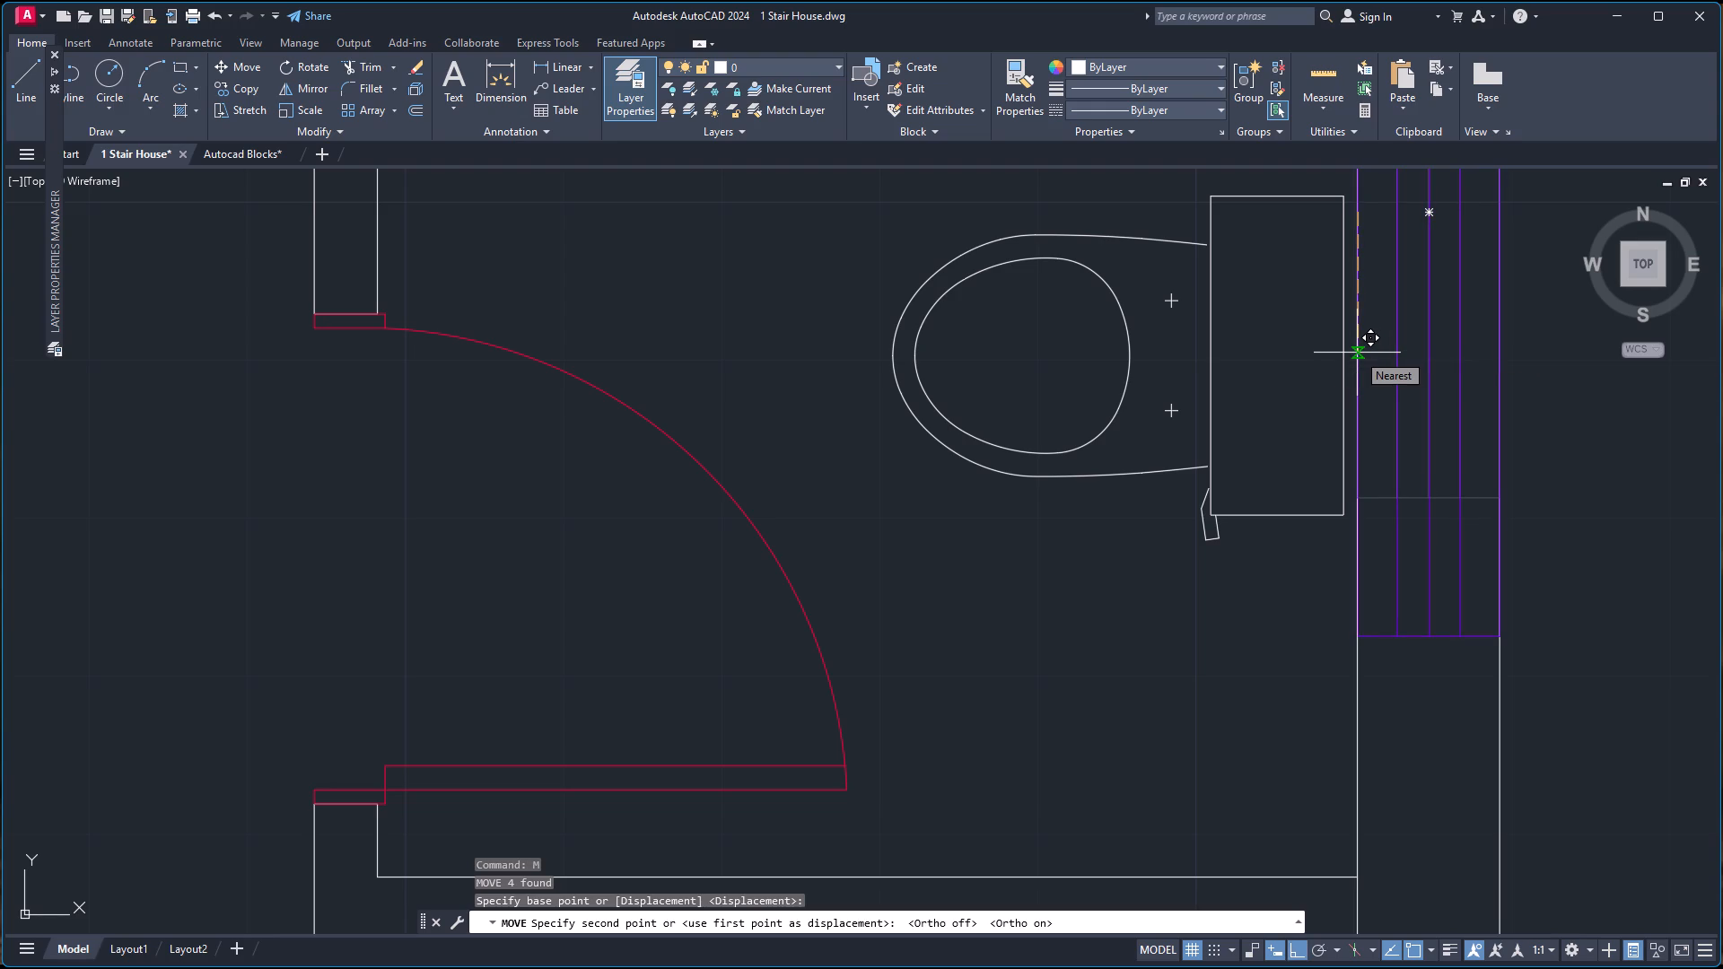
scroll(1371, 353, "down", 3)
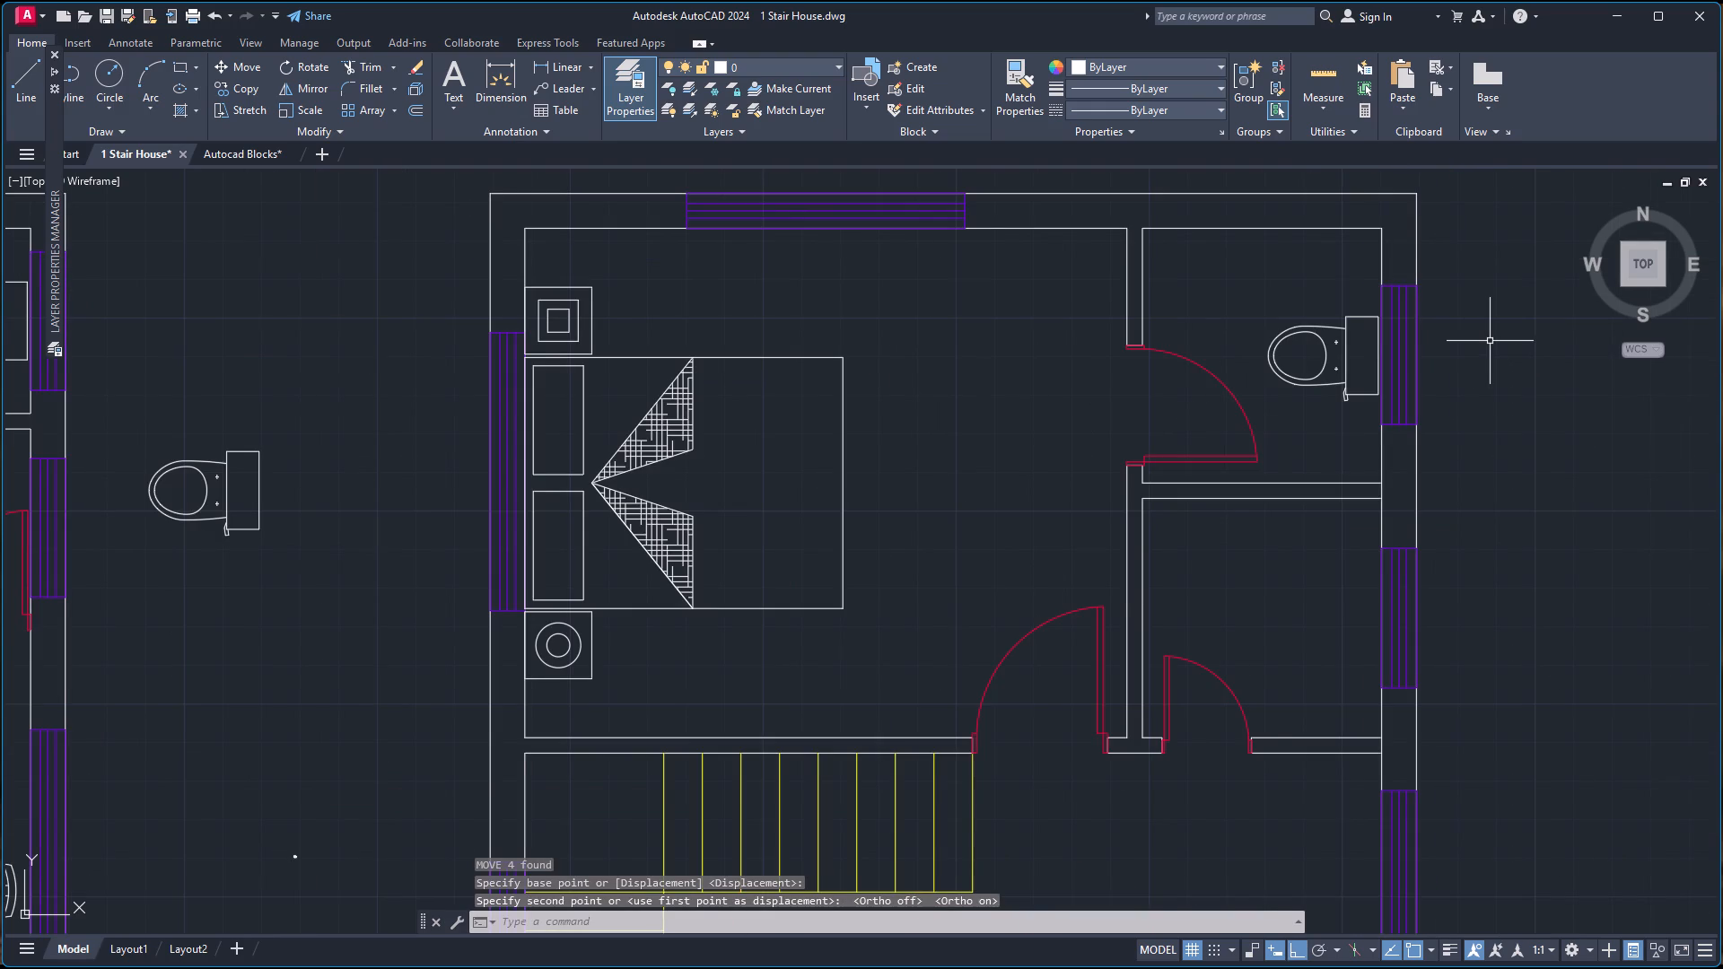
scroll(1491, 347, "down", 1)
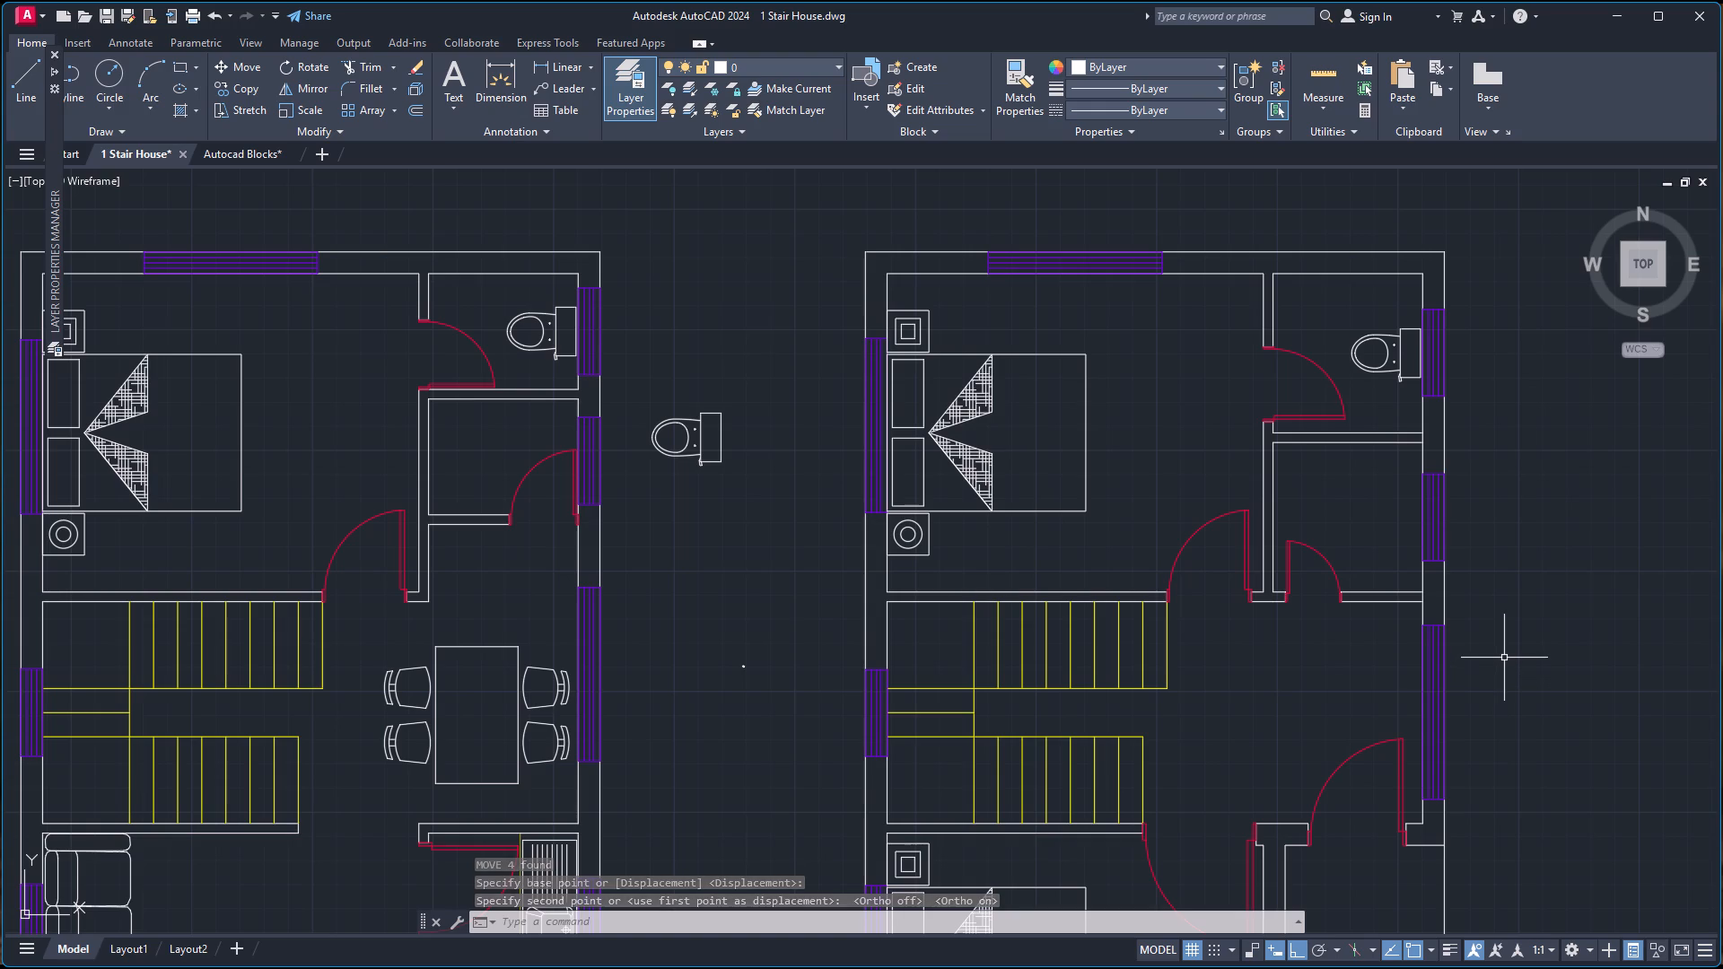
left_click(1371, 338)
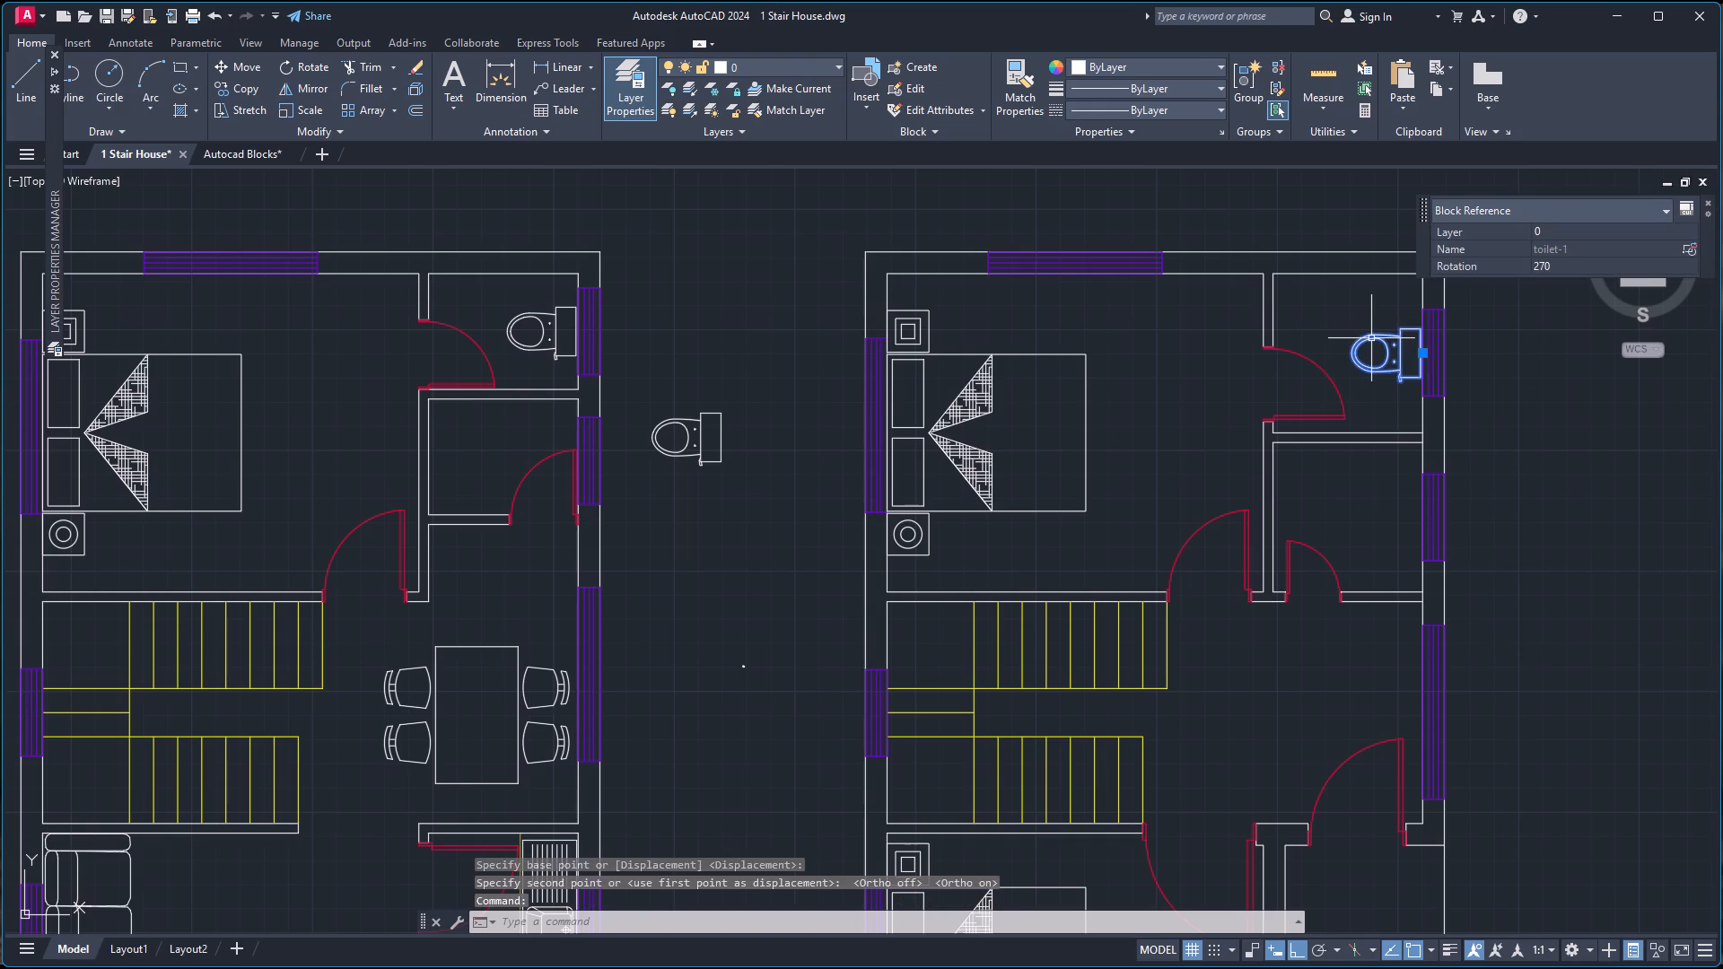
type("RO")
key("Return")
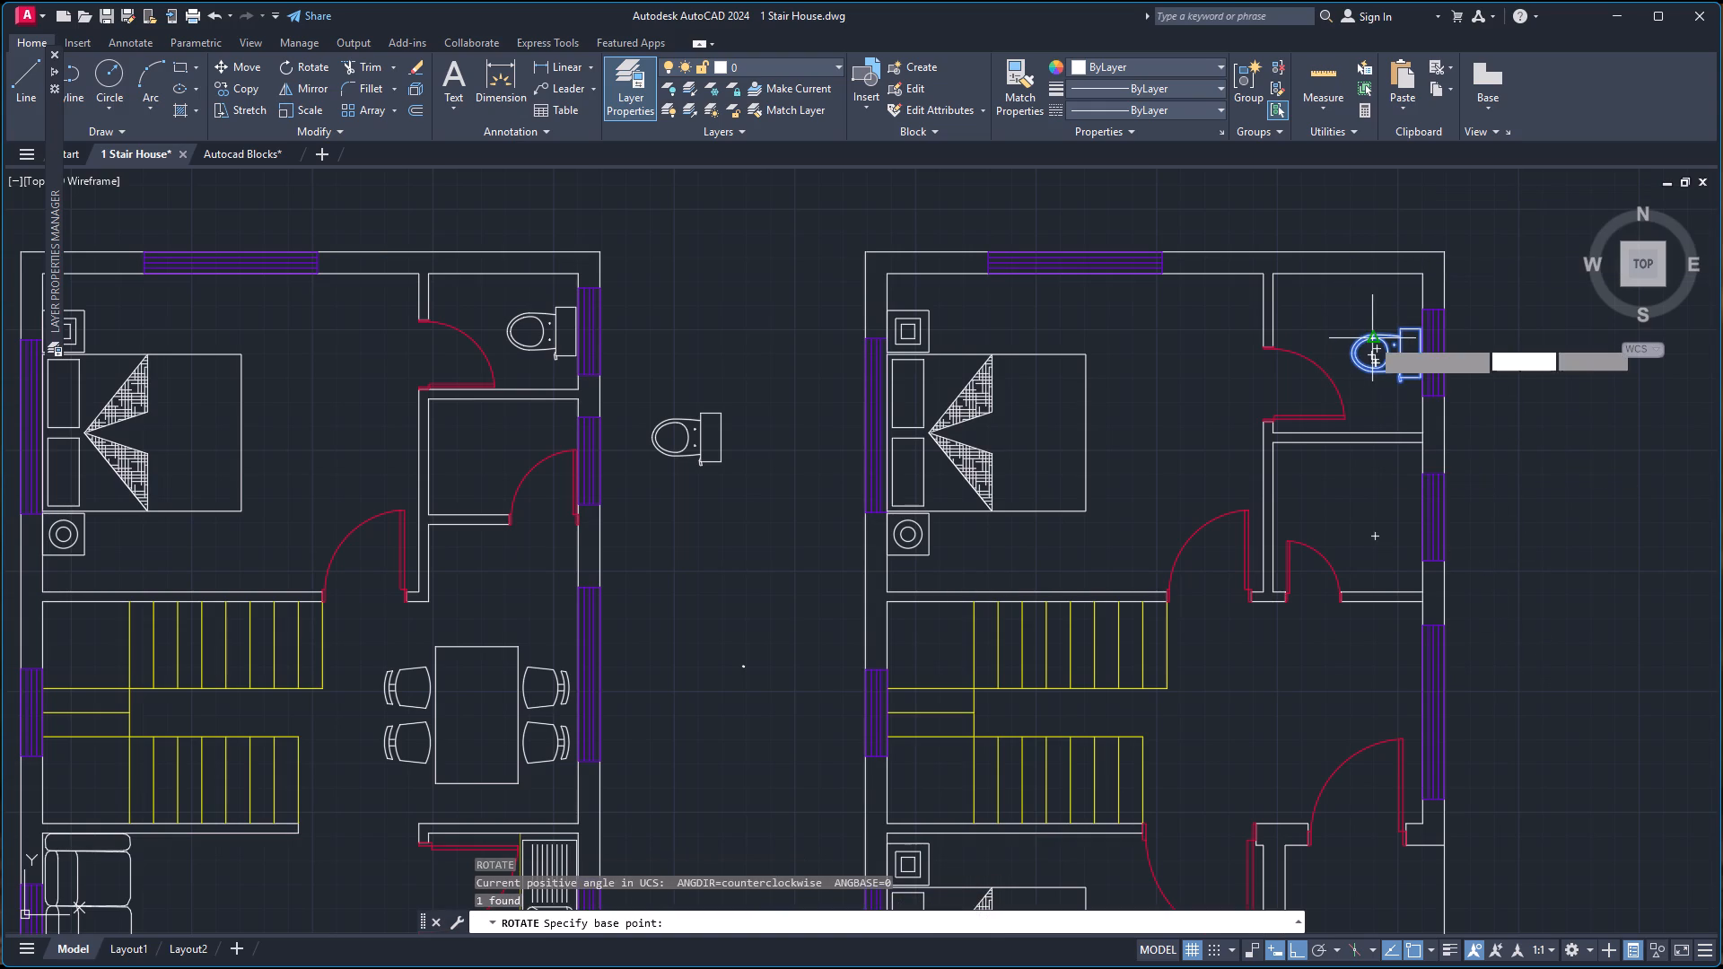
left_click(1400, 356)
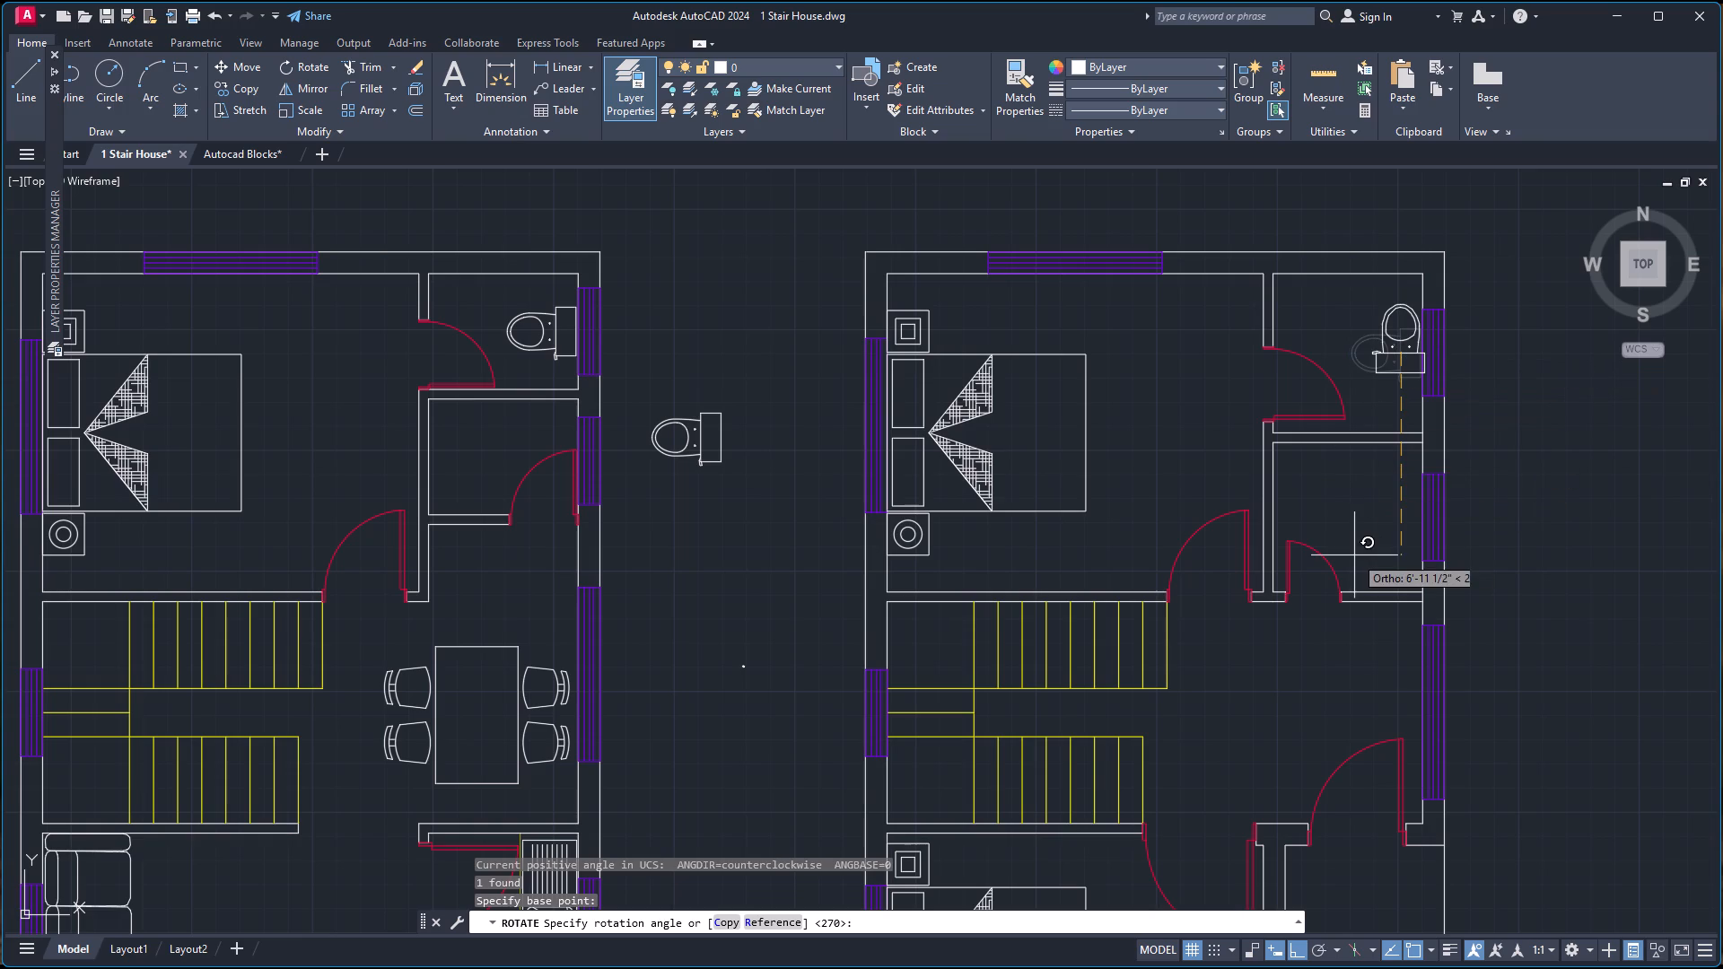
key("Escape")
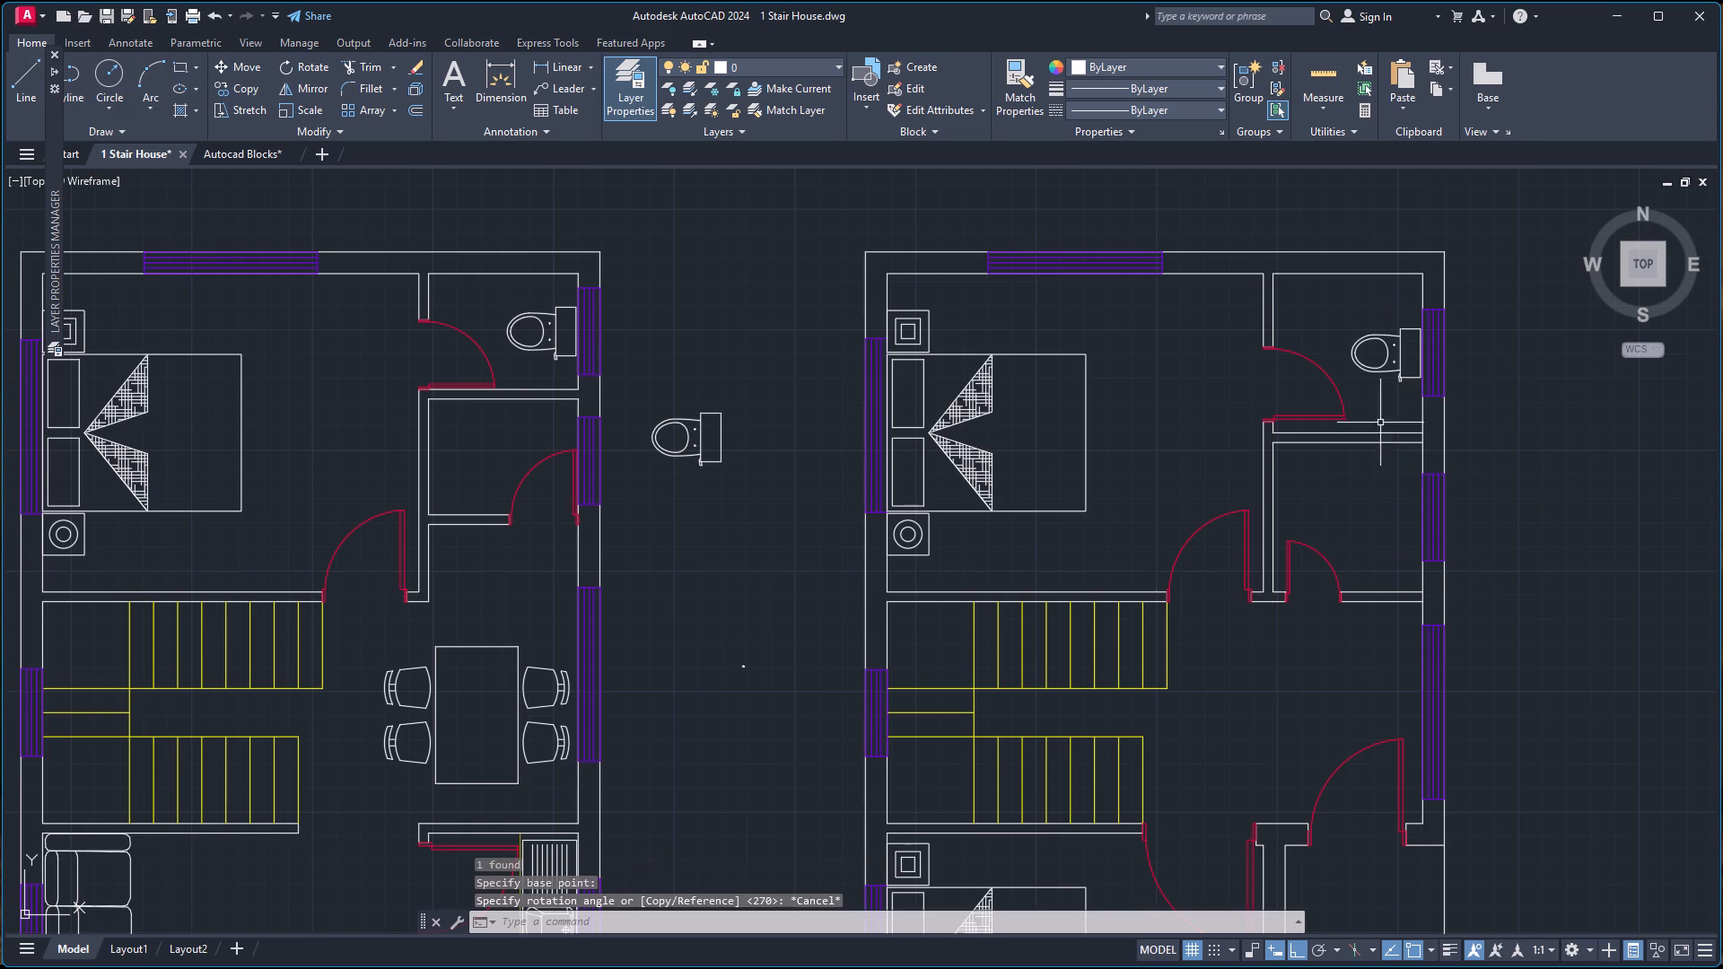
Copy the east plan's toilet about 5'-8" south into the adjoining bathroom, and freehand into the west plan's second bathroom with Ortho off.
left_click(1398, 343)
type("CO")
key("Return")
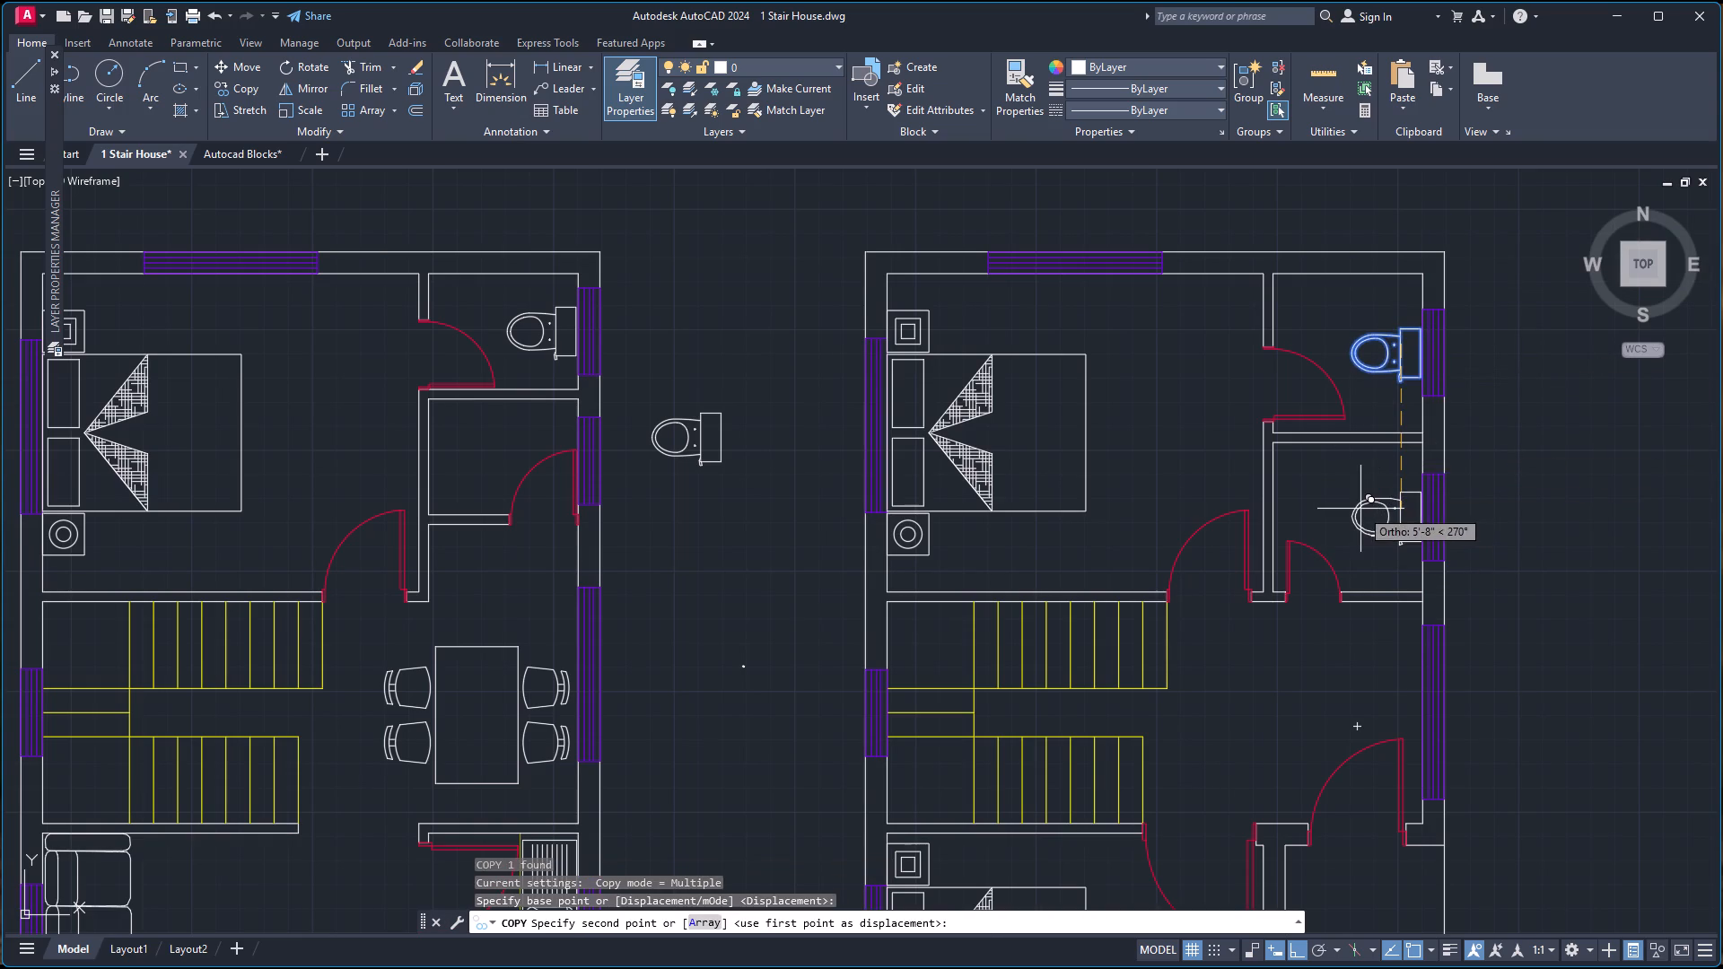
left_click(1360, 509)
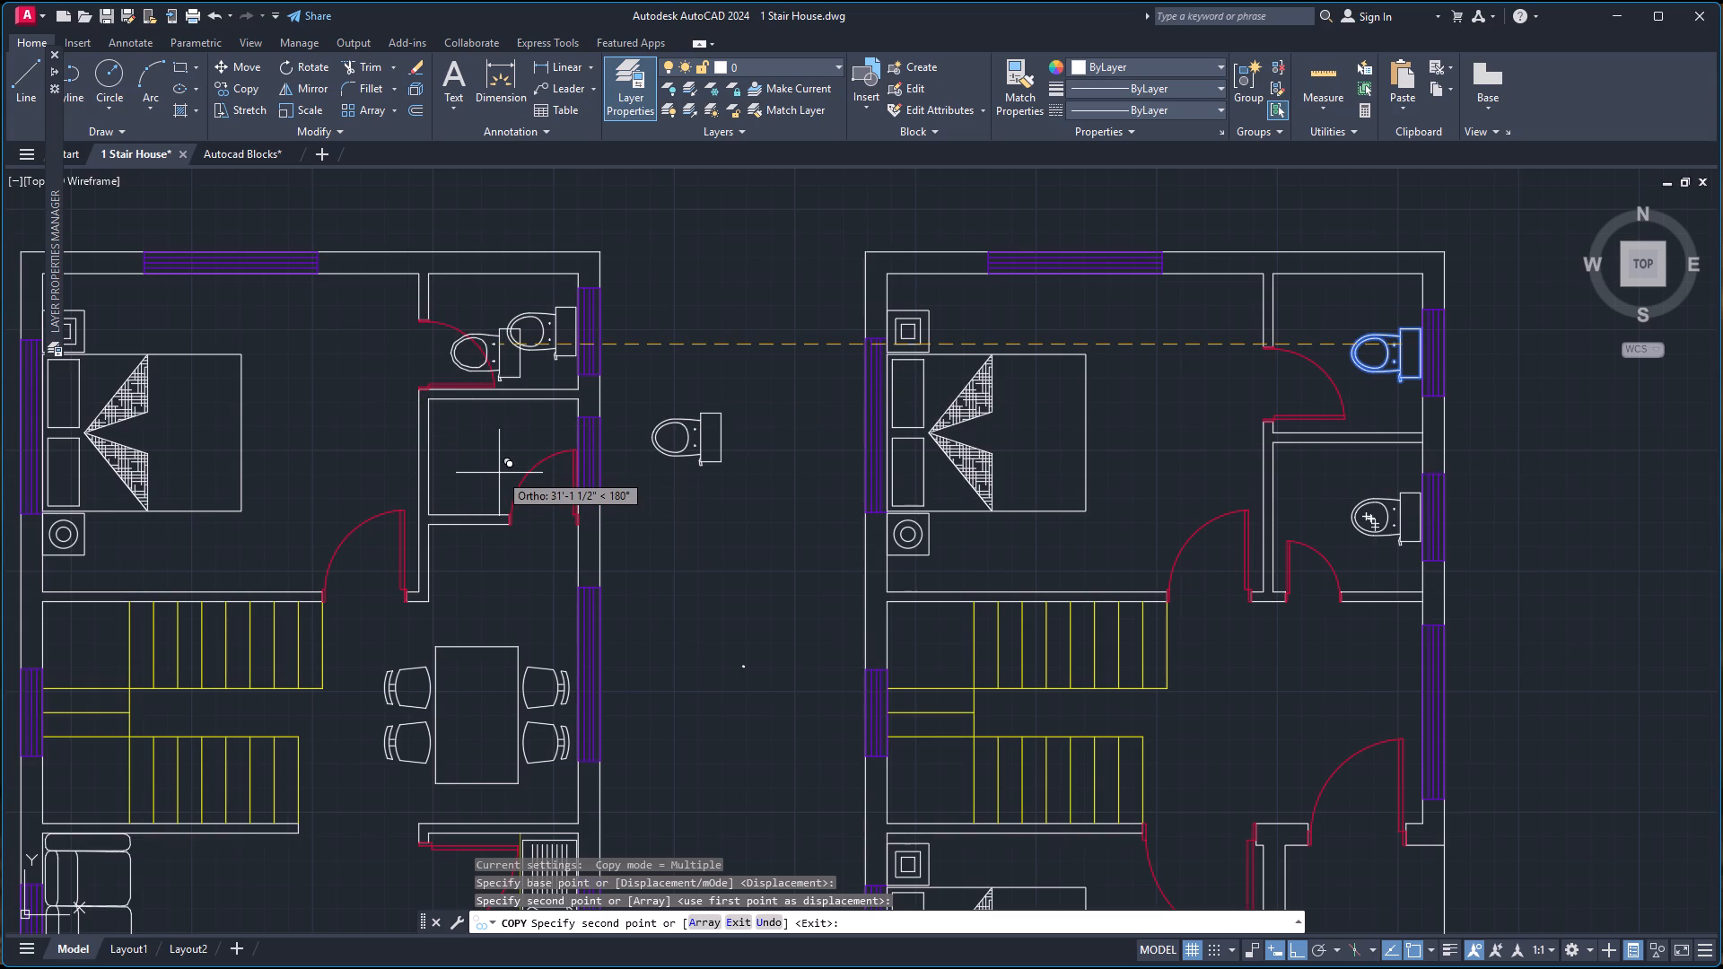
key("F8")
left_click(485, 445)
key("F8")
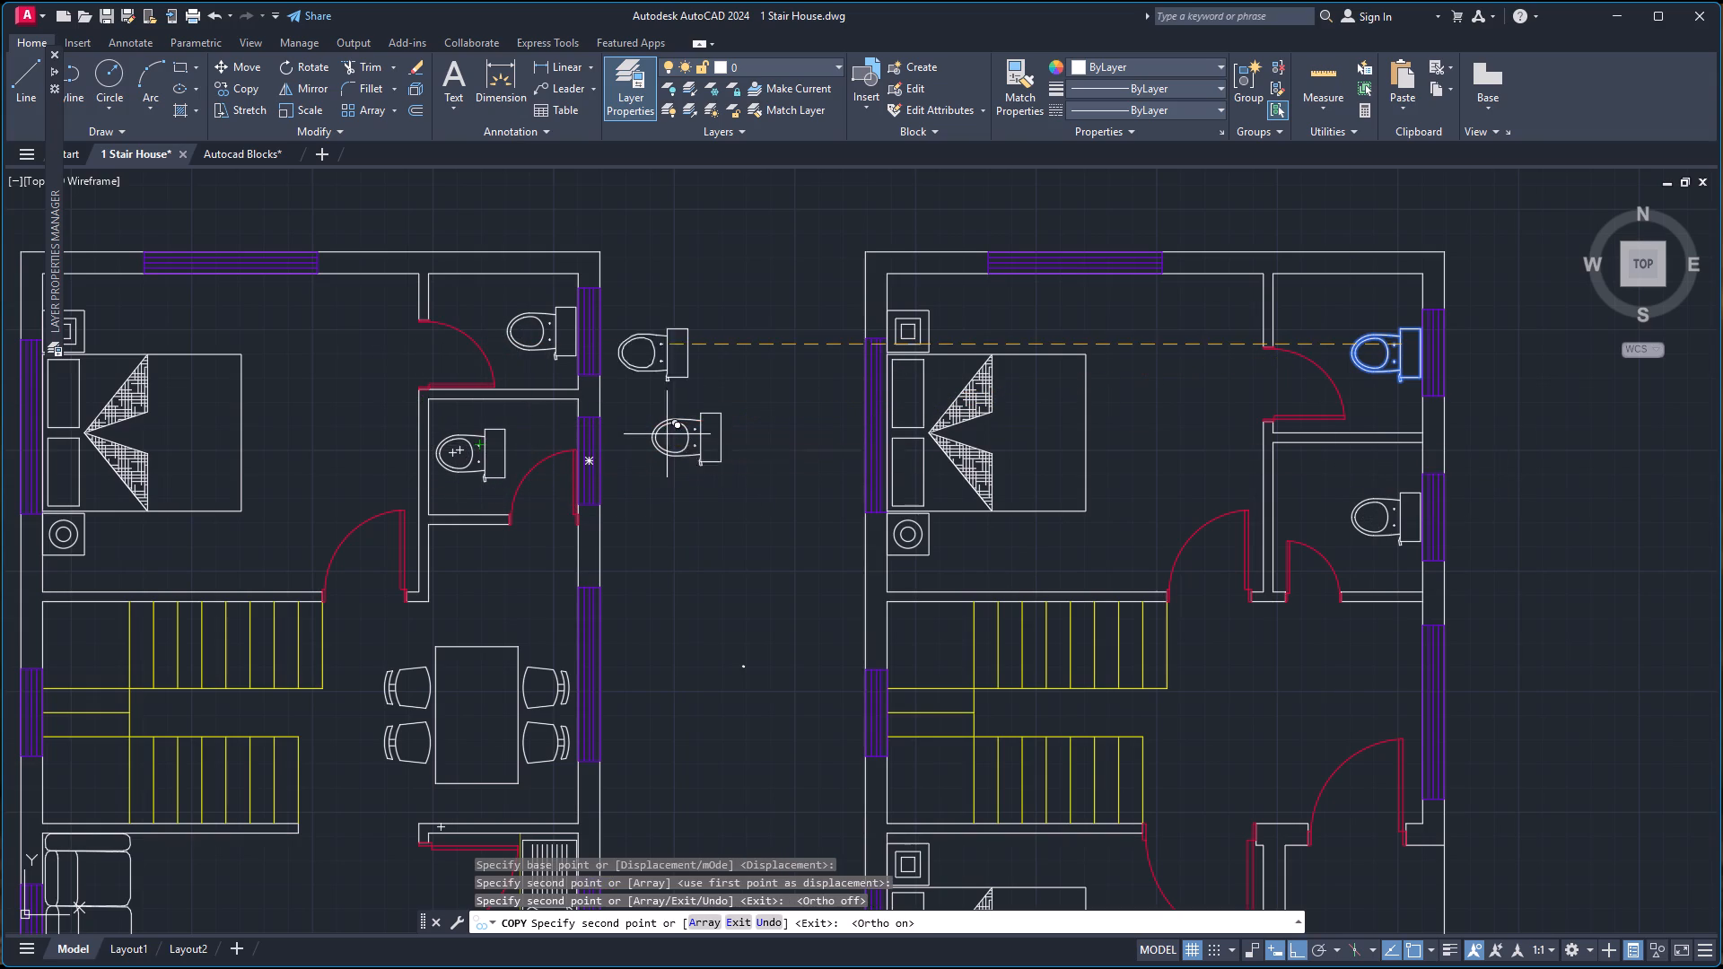
key("Escape")
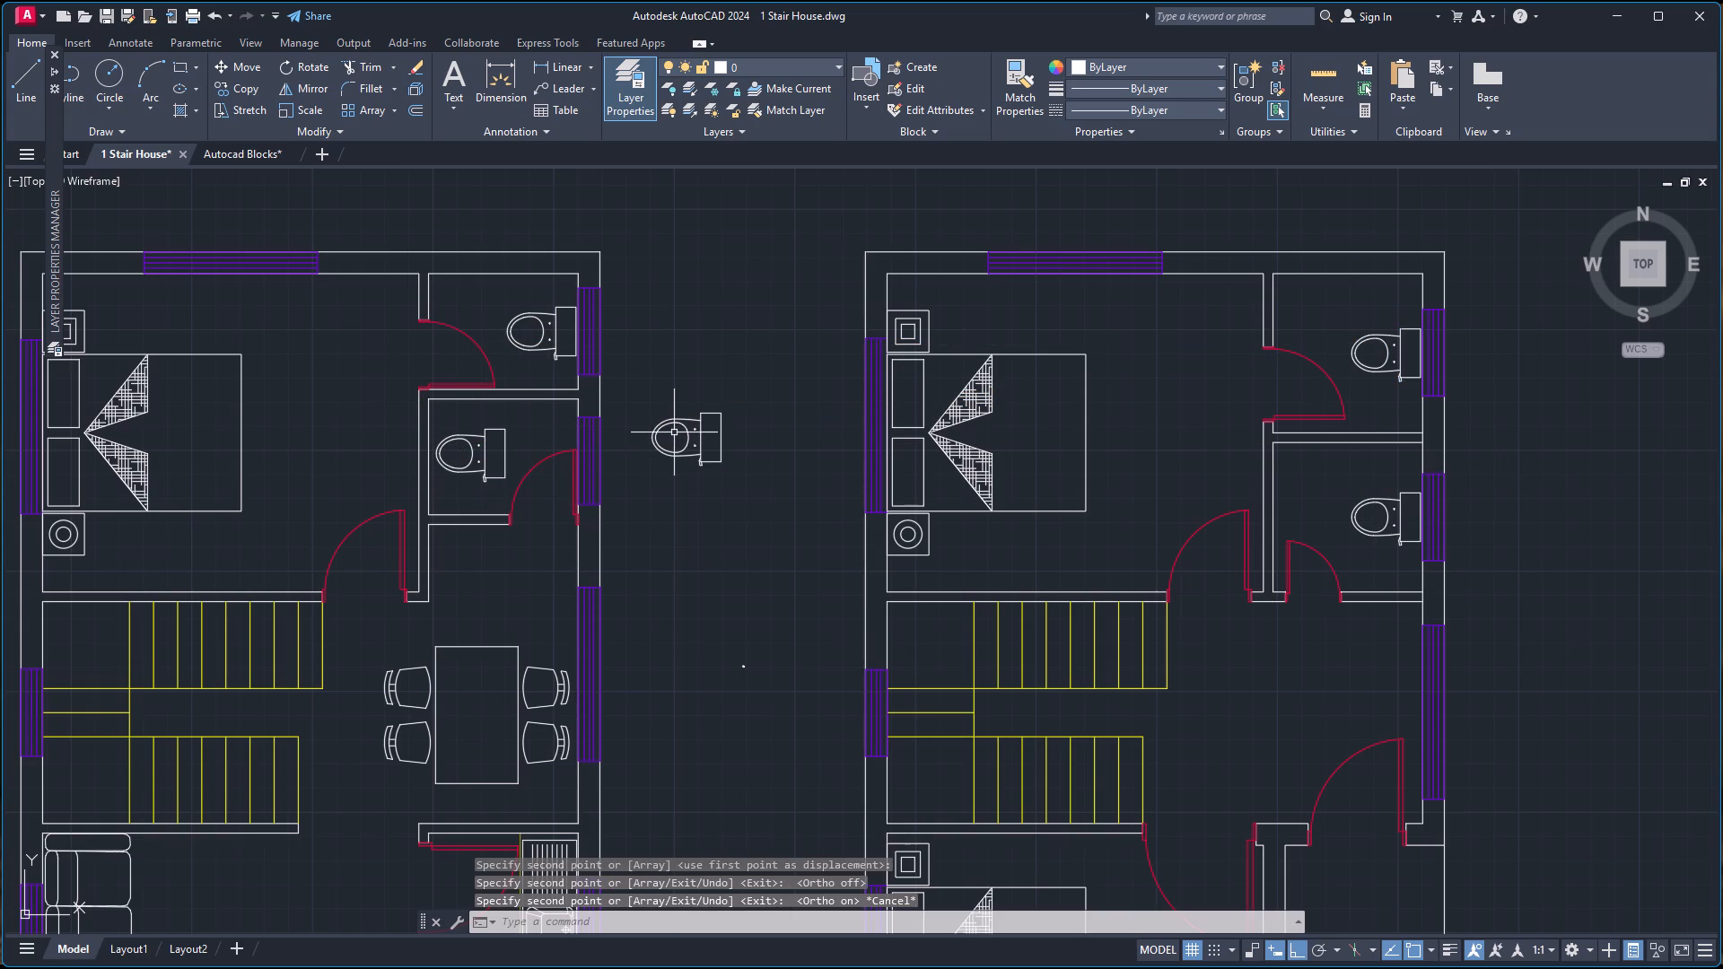
Rotate the toilet in the east plan's second bathroom by 90° about its tank's back edge midpoint, so the tank faces north.
left_click(1396, 532)
type("RO")
key("Return")
scroll(1390, 536, "up", 3)
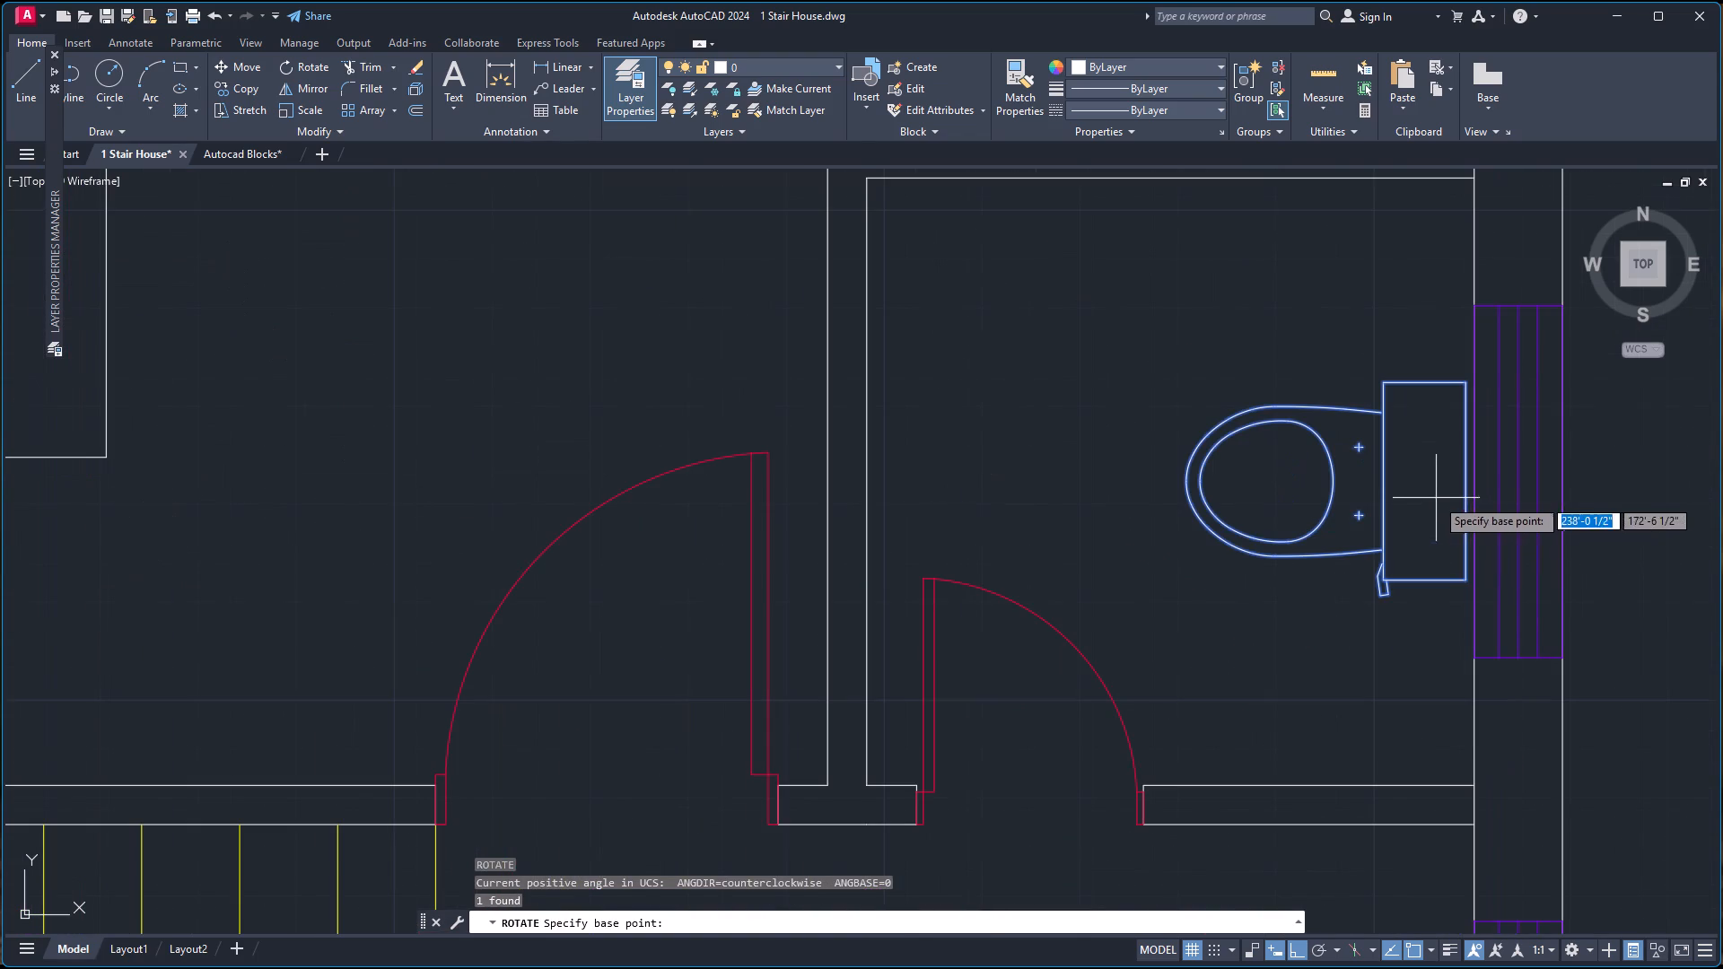
left_click(1468, 484)
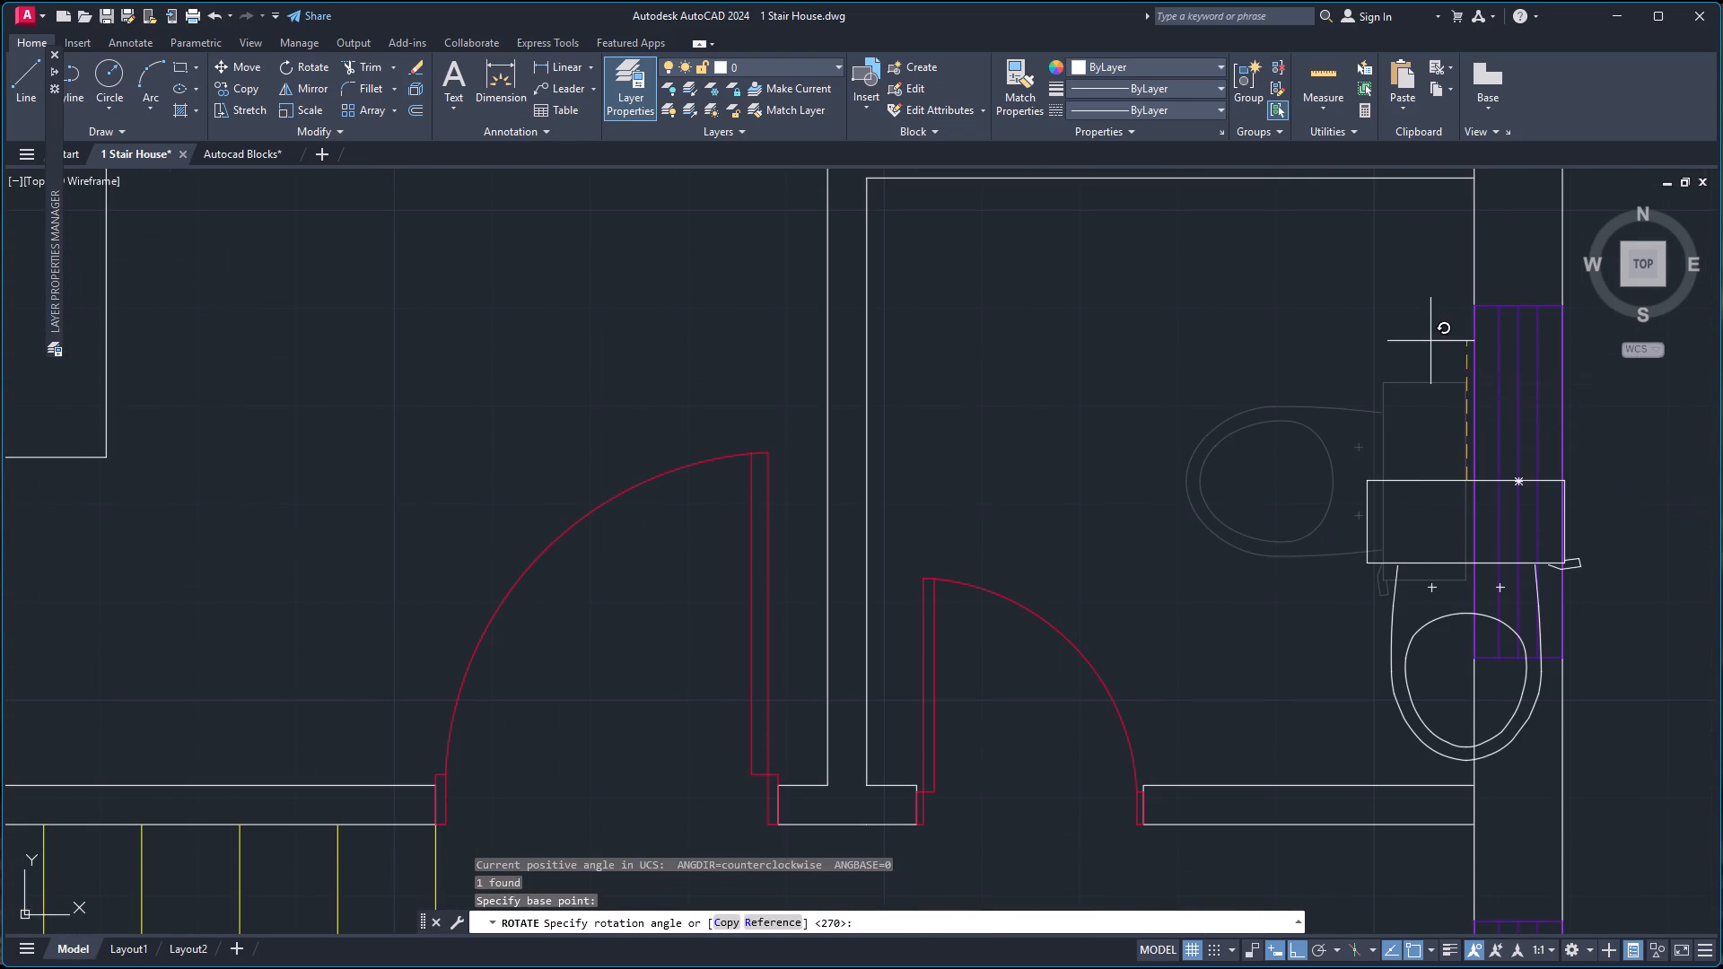
left_click(1426, 337)
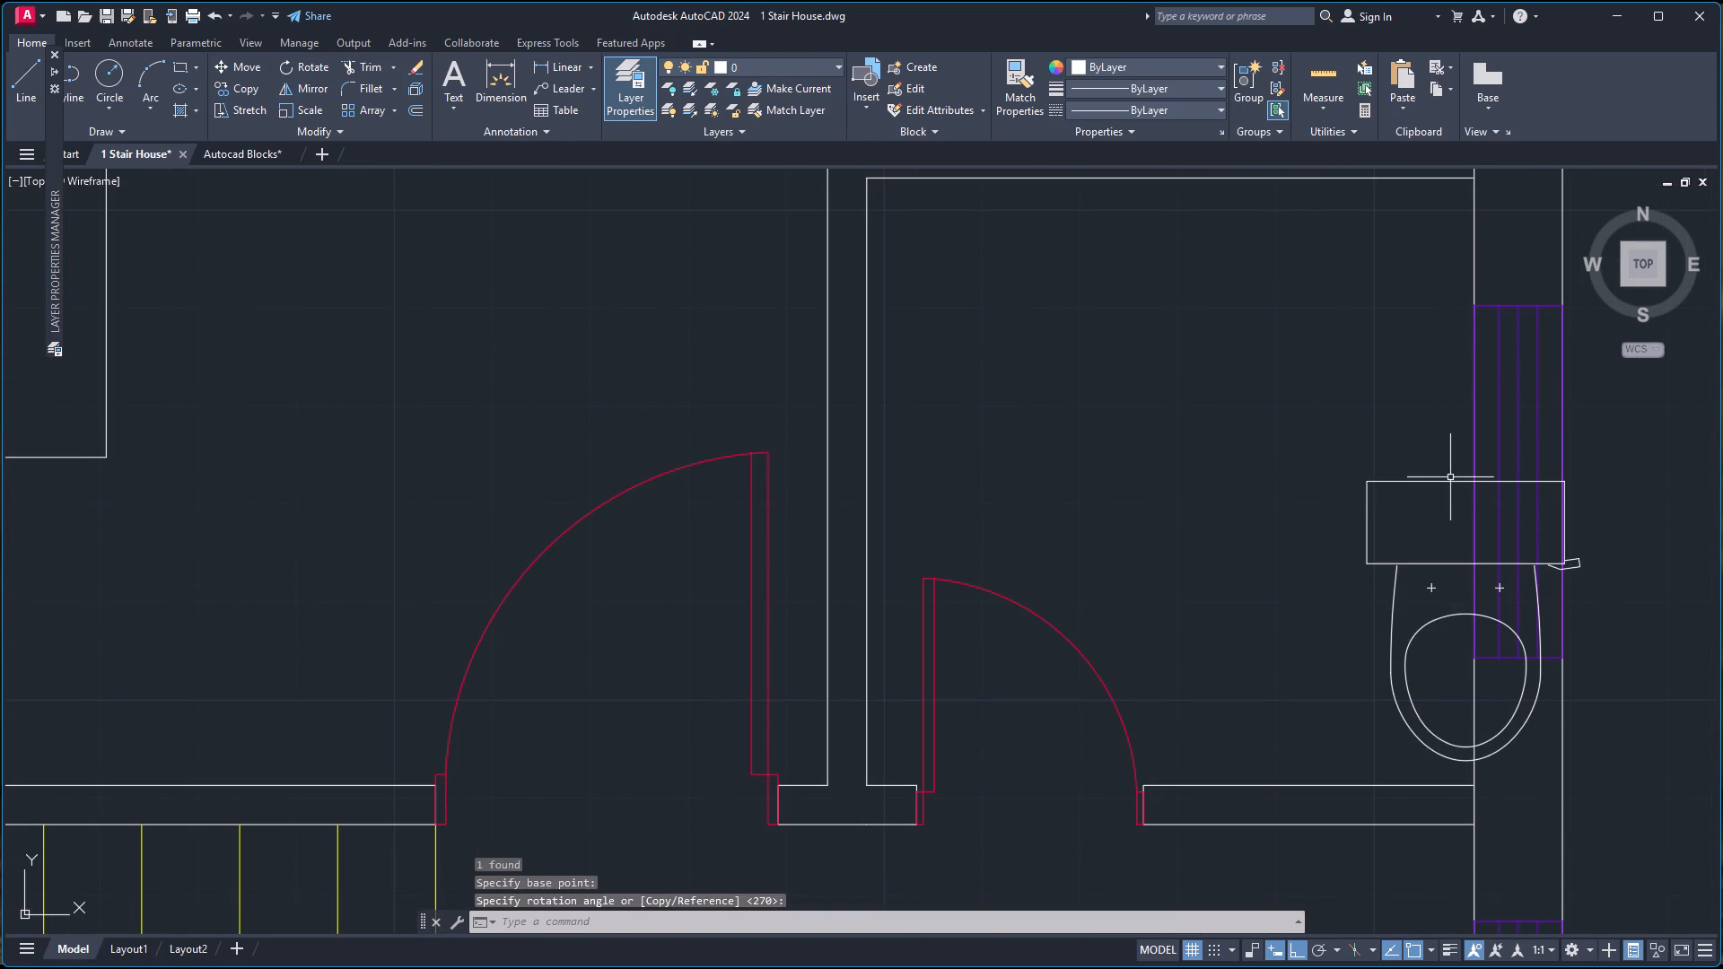
Copy the rotated toilet by its tank's back edge to the point midway between the north wall's inner corners in the same bathroom.
left_click(1451, 481)
type("CO")
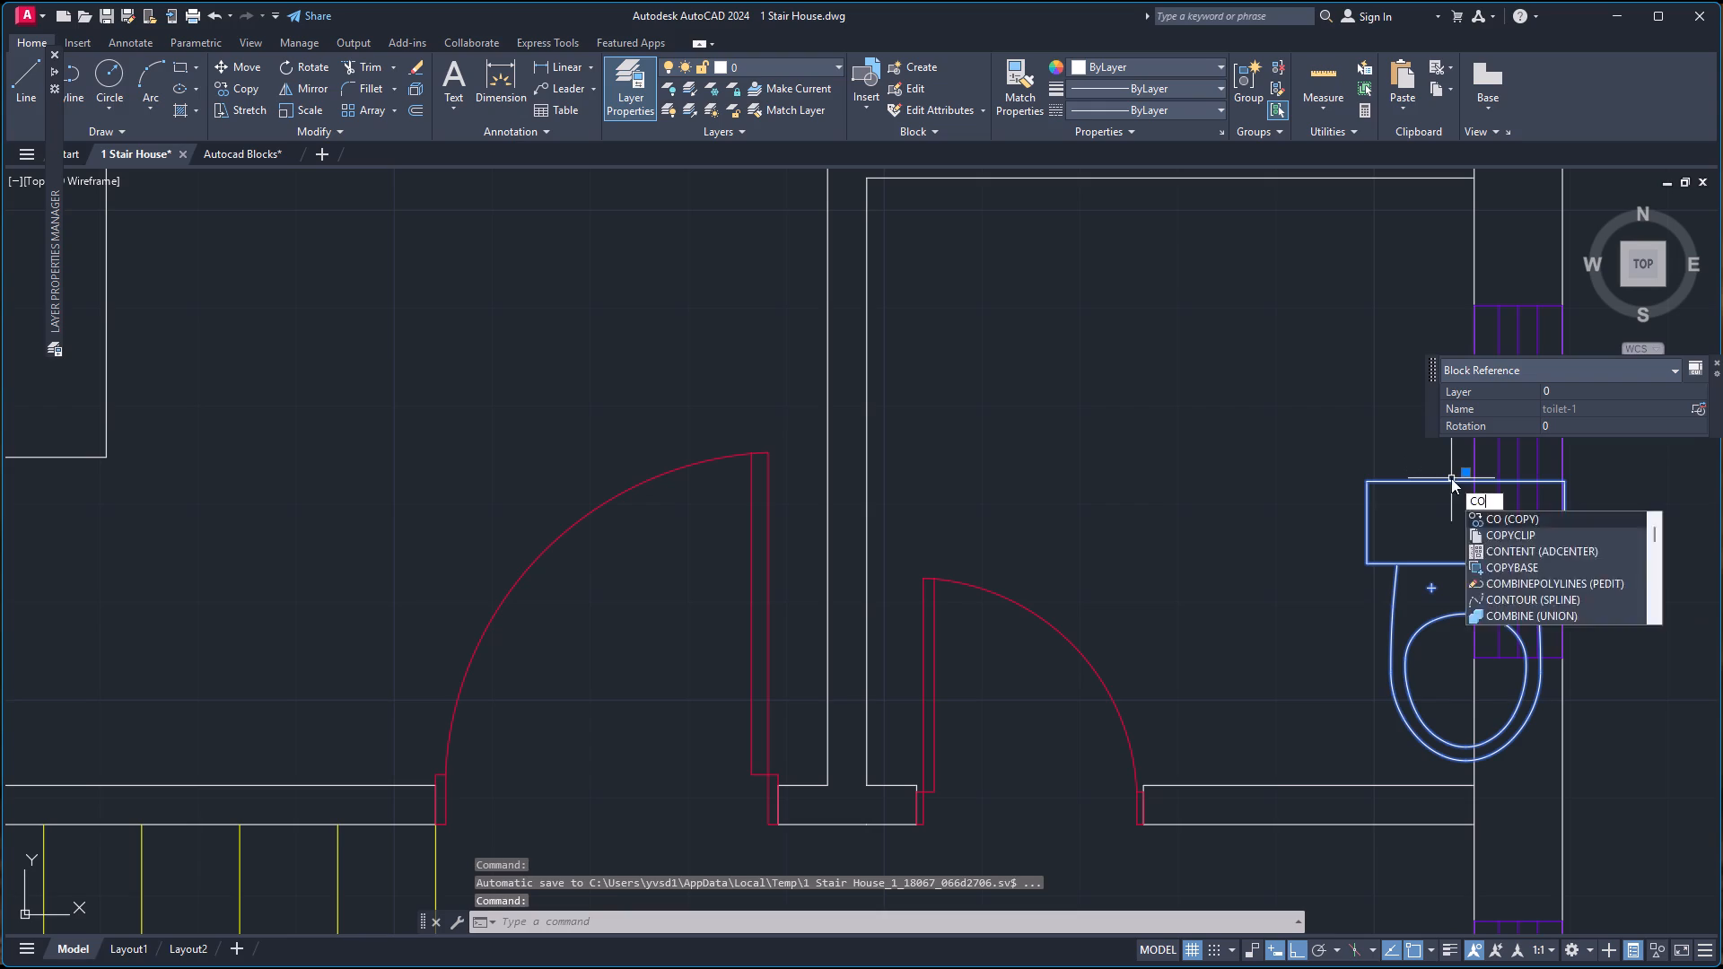
key("Return")
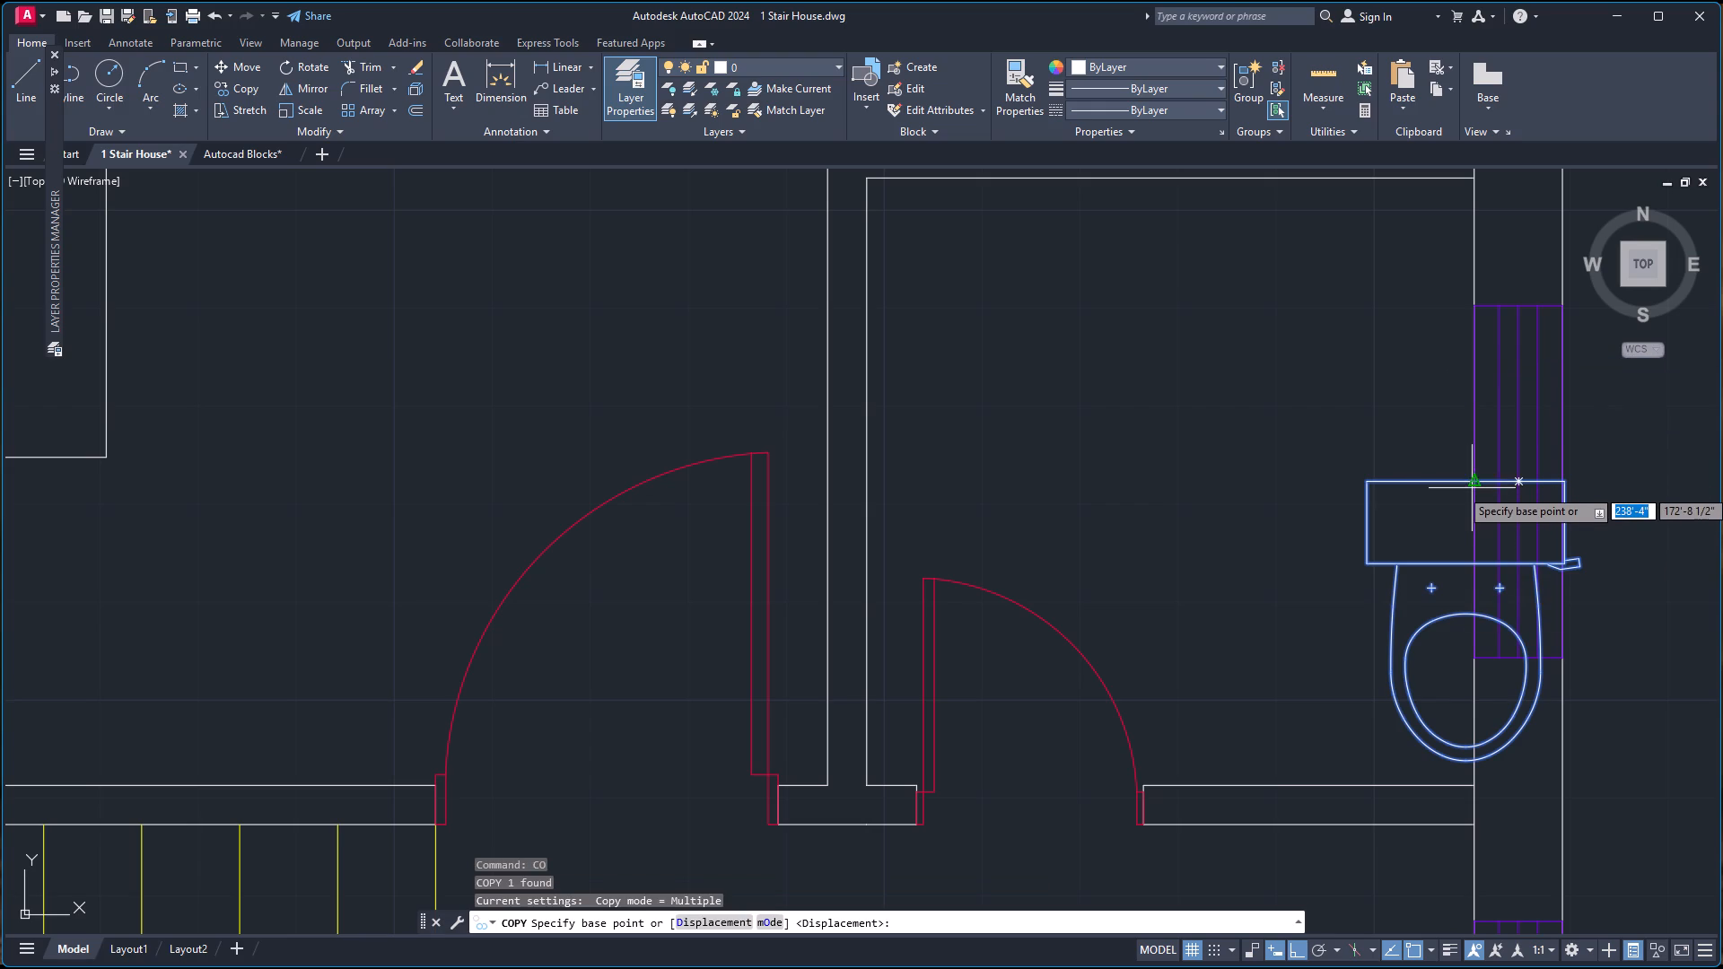
left_click(1473, 484)
right_click(1098, 301)
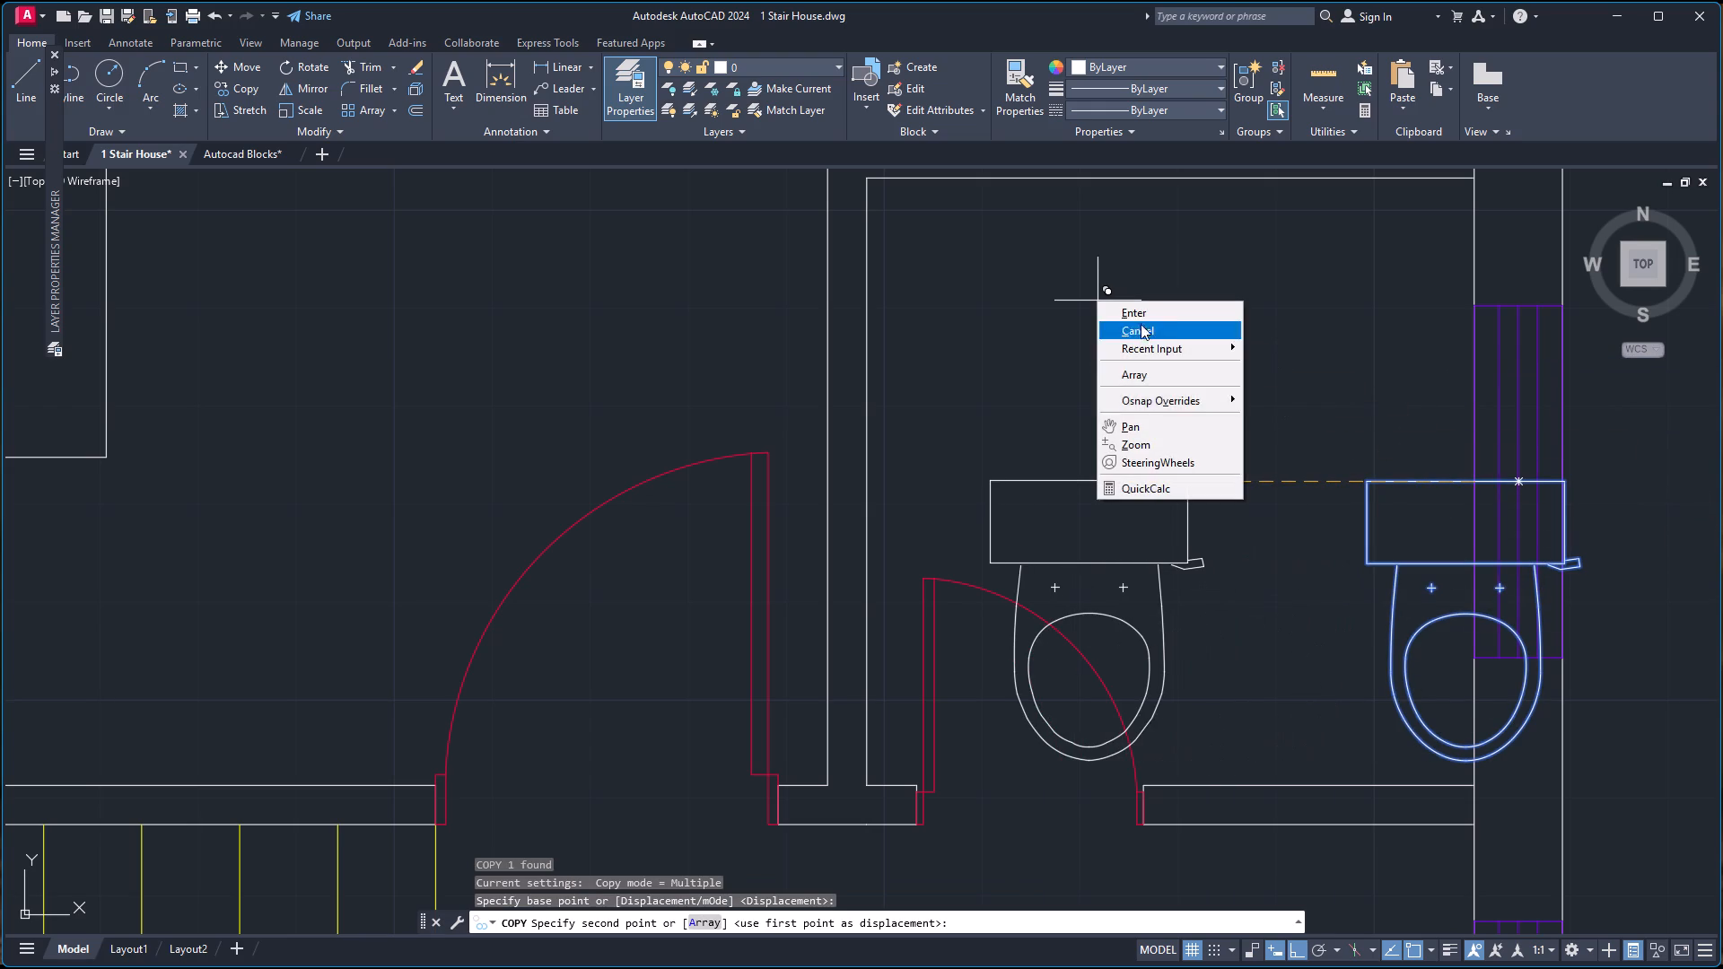
left_click(1179, 405)
left_click(1318, 445)
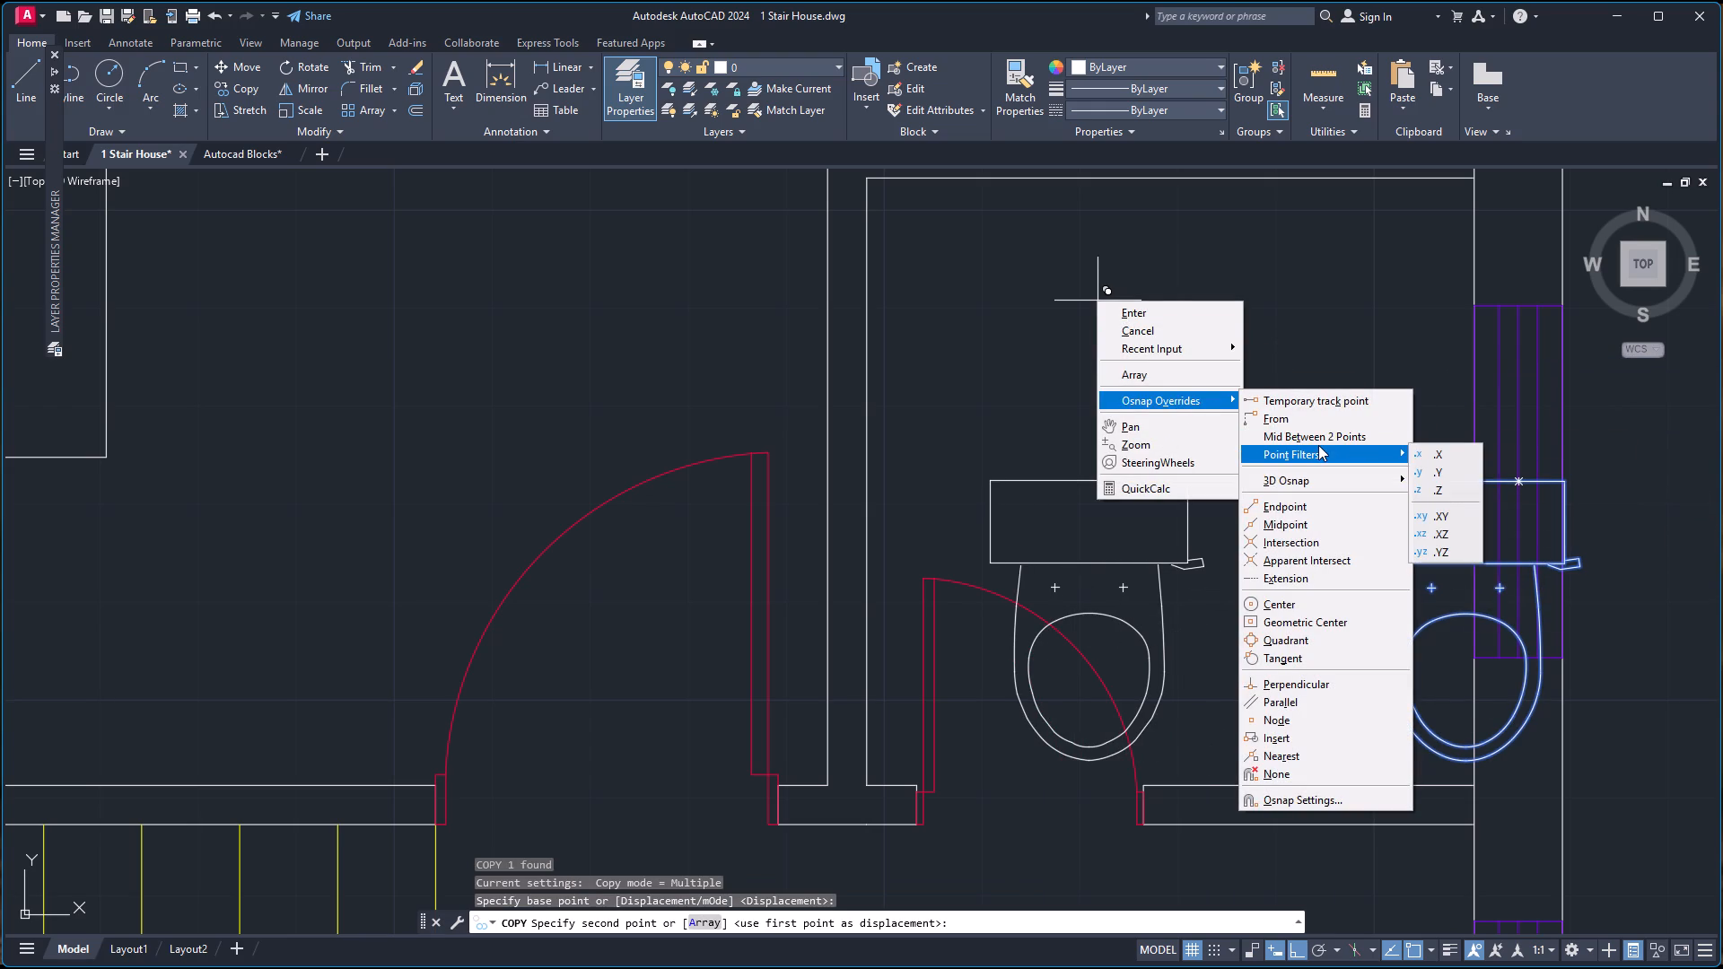
left_click(1319, 438)
scroll(919, 189, "up", 1)
scroll(919, 189, "down", 3)
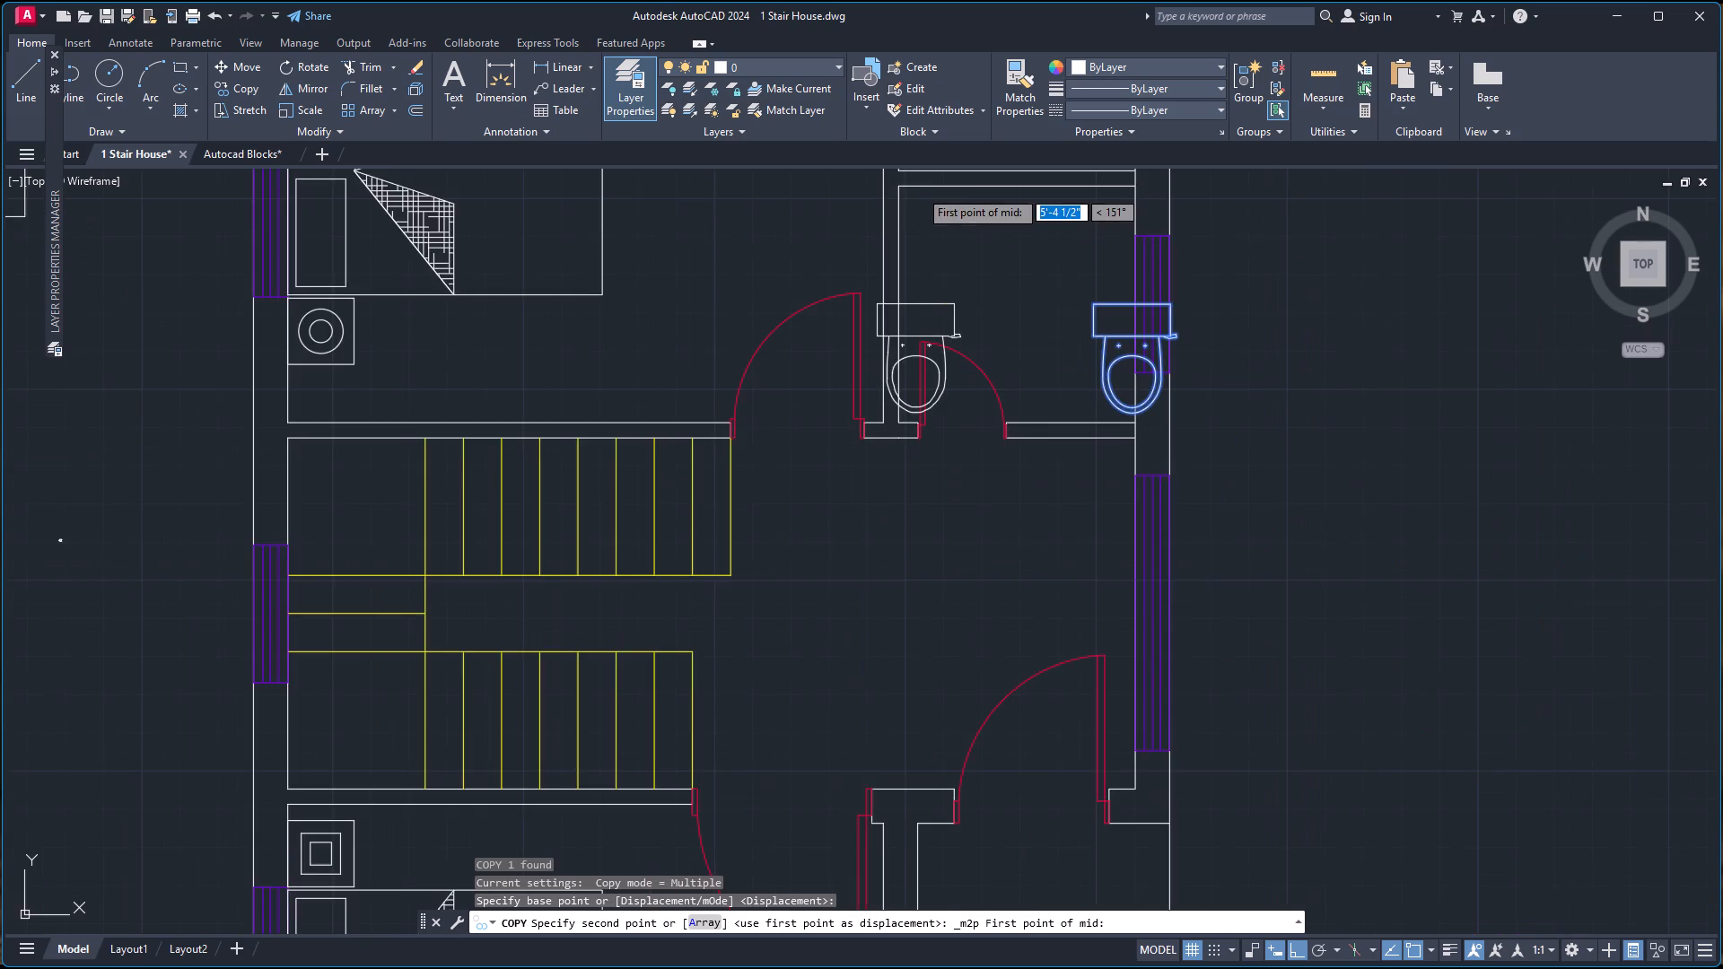
scroll(911, 188, "up", 2)
left_click(880, 181)
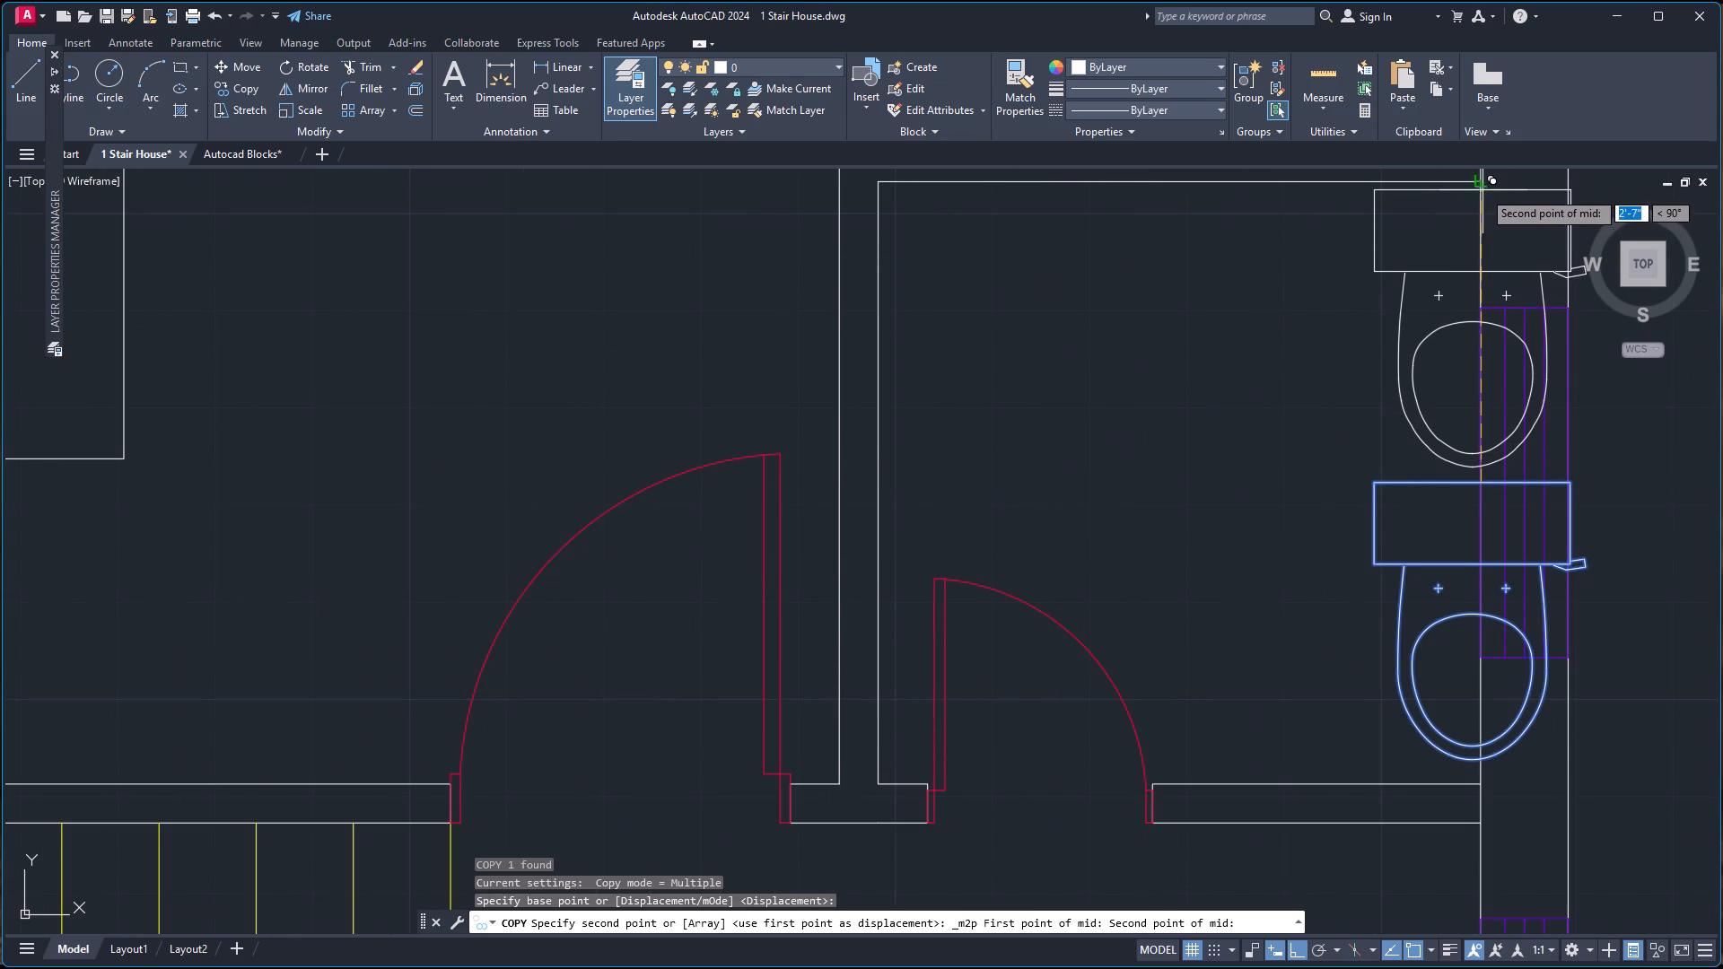
left_click(1480, 185)
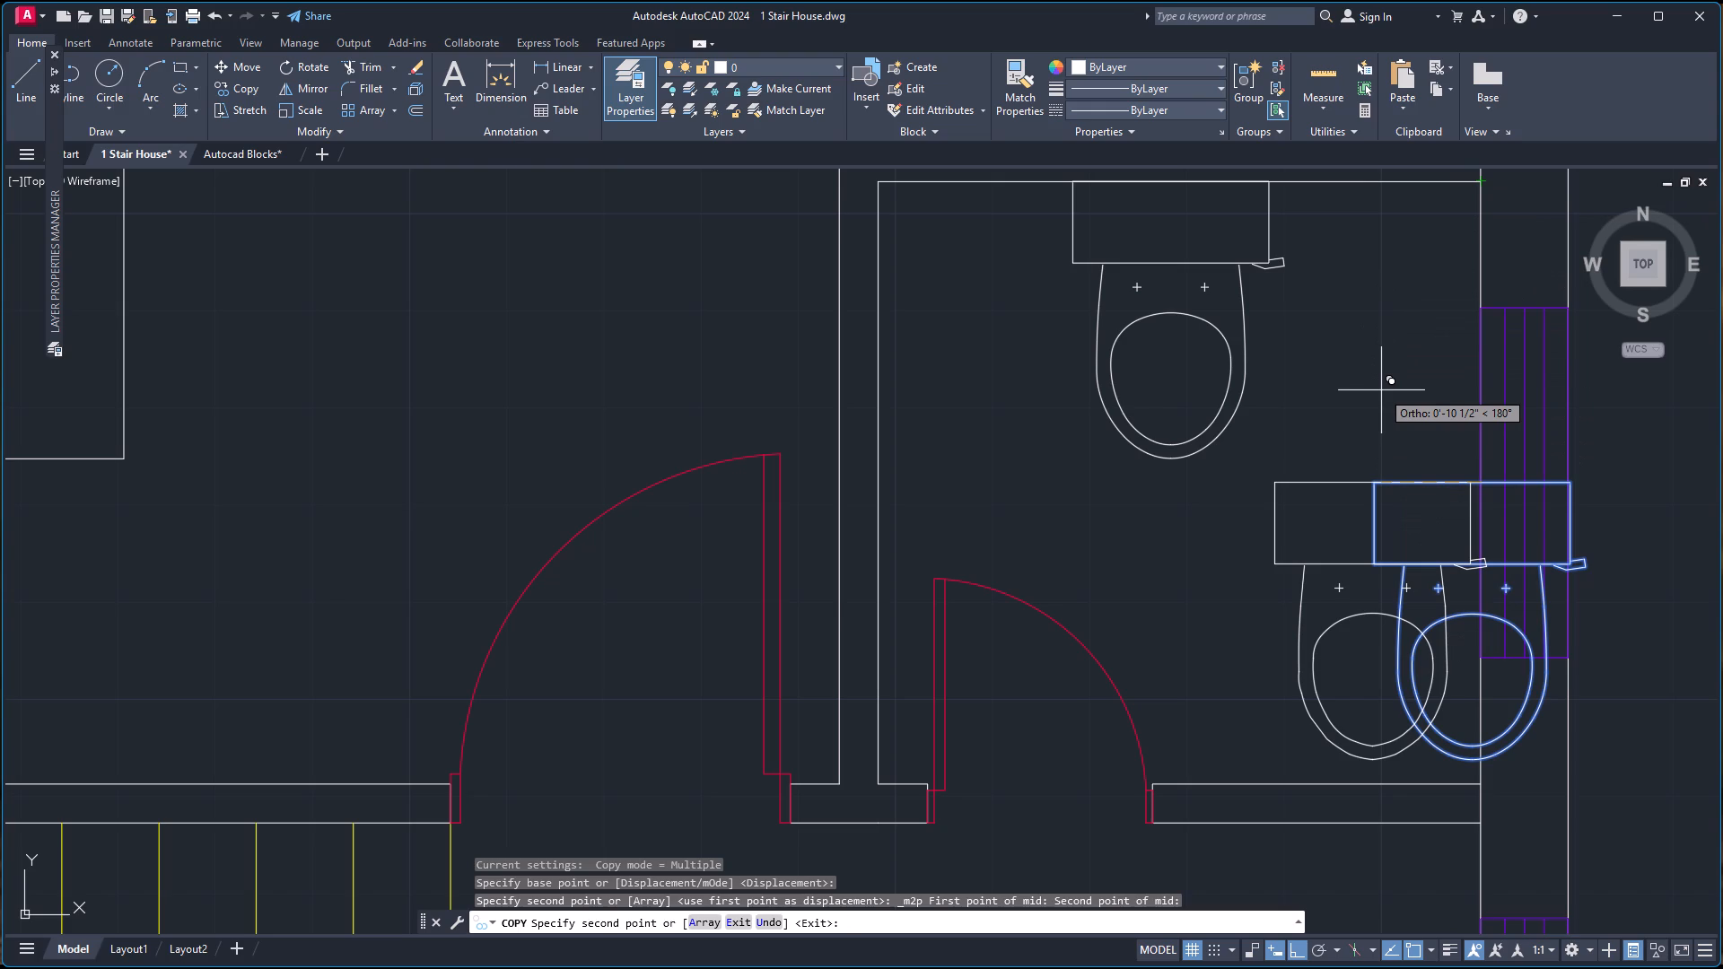
Place another copy of the north-facing toilet in the west plan's second bathroom, midway between its north wall's inner corners.
scroll(1270, 247, "down", 2)
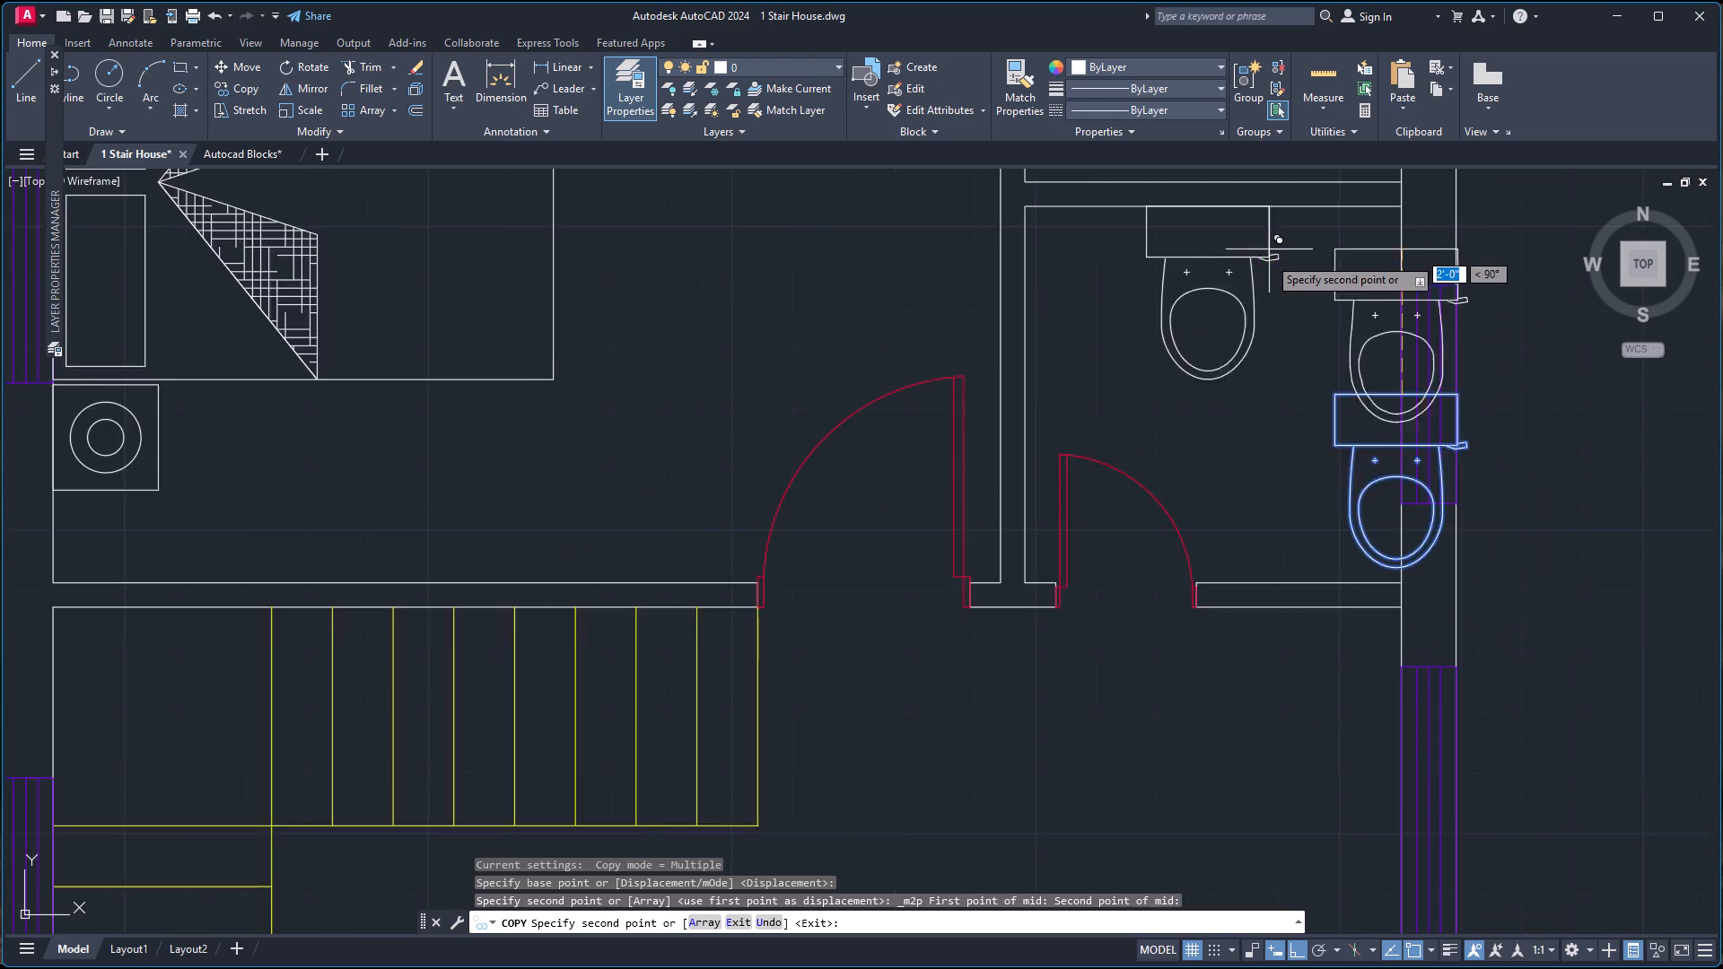
scroll(1268, 257, "down", 1)
scroll(1202, 314, "down", 2)
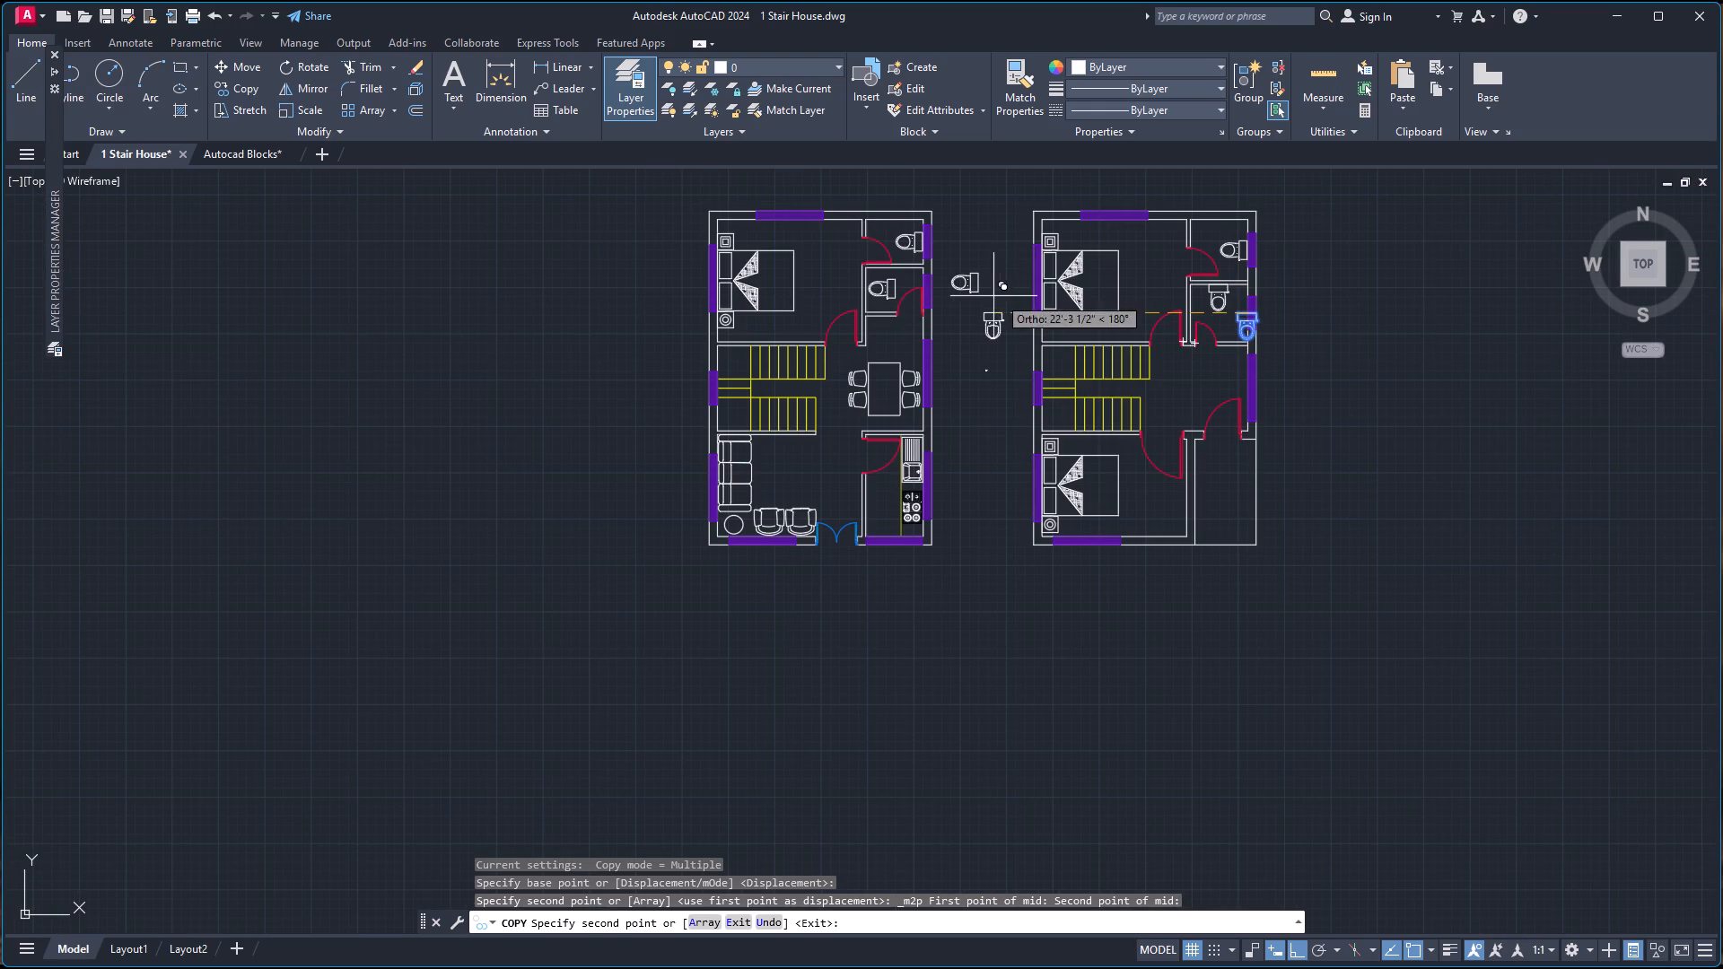
scroll(894, 266, "up", 3)
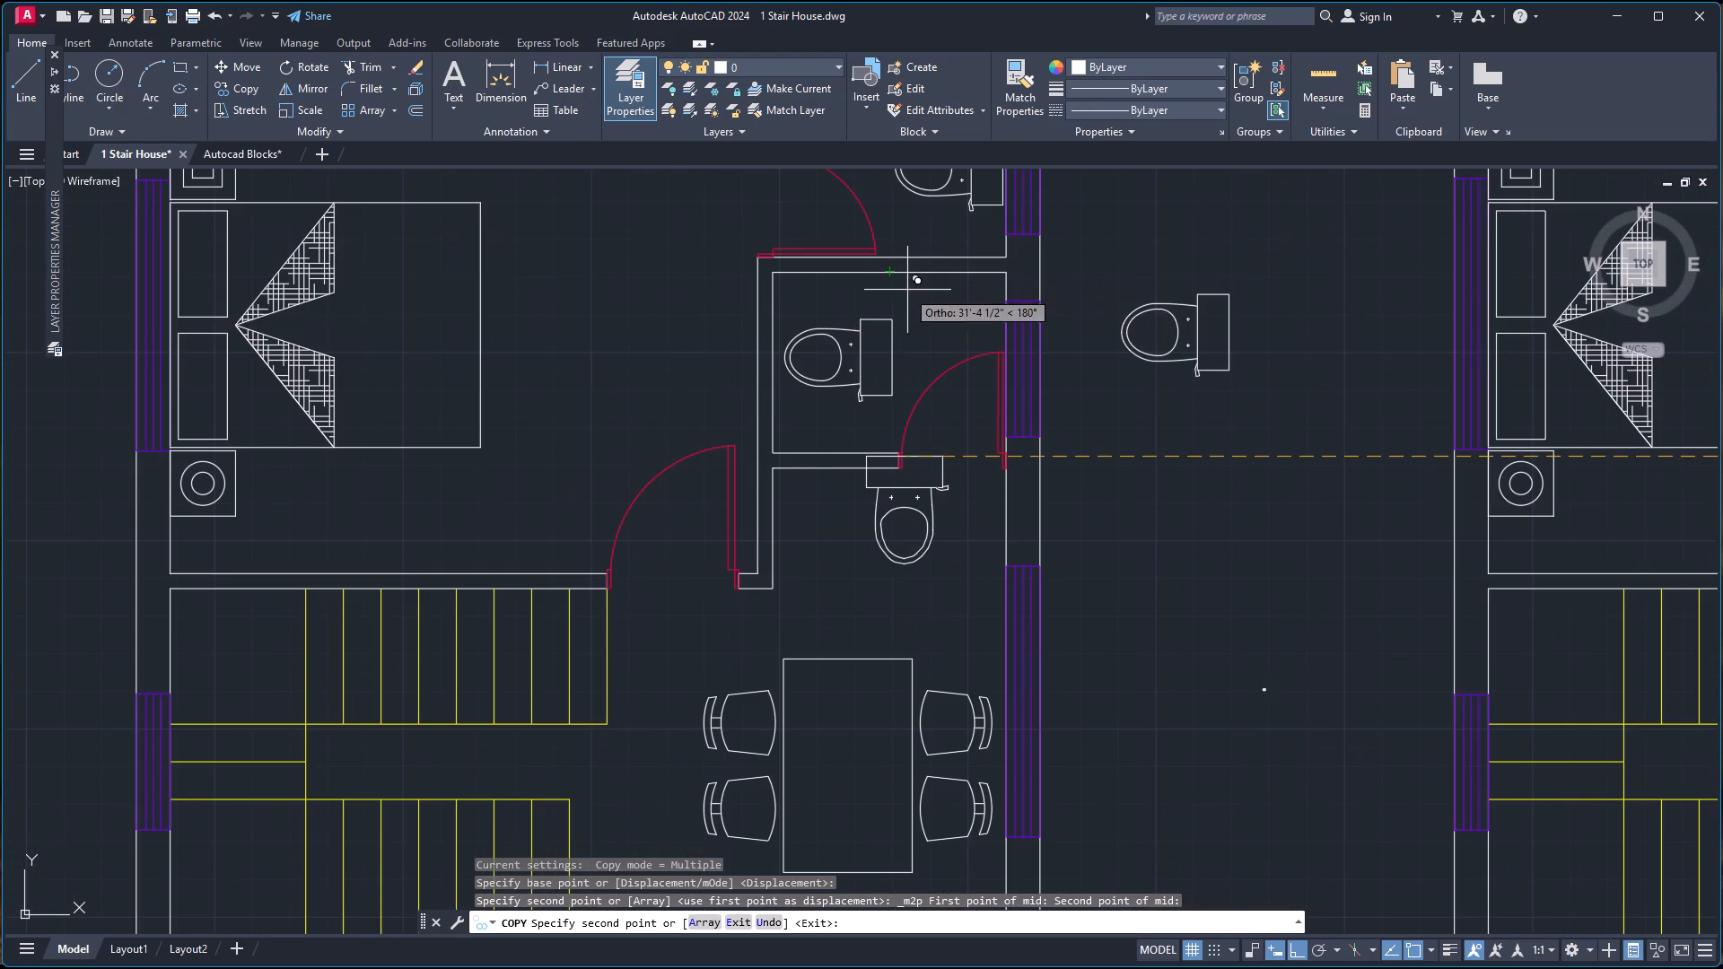
right_click(907, 292)
left_click(966, 425)
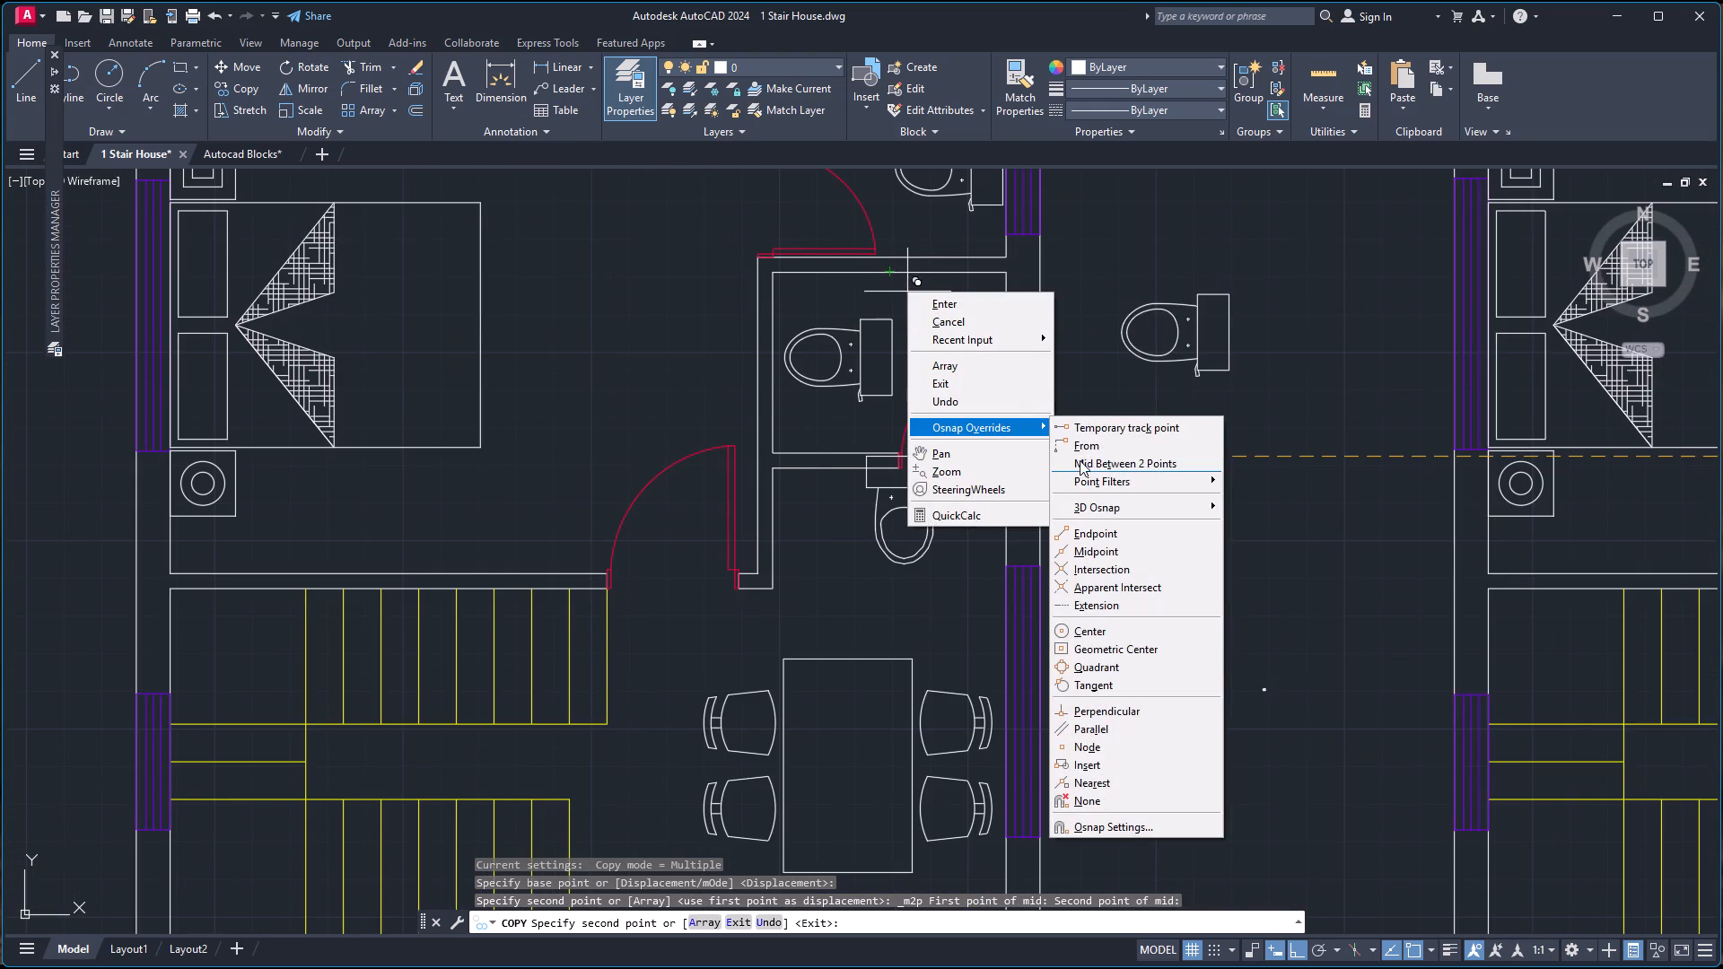
left_click(1082, 460)
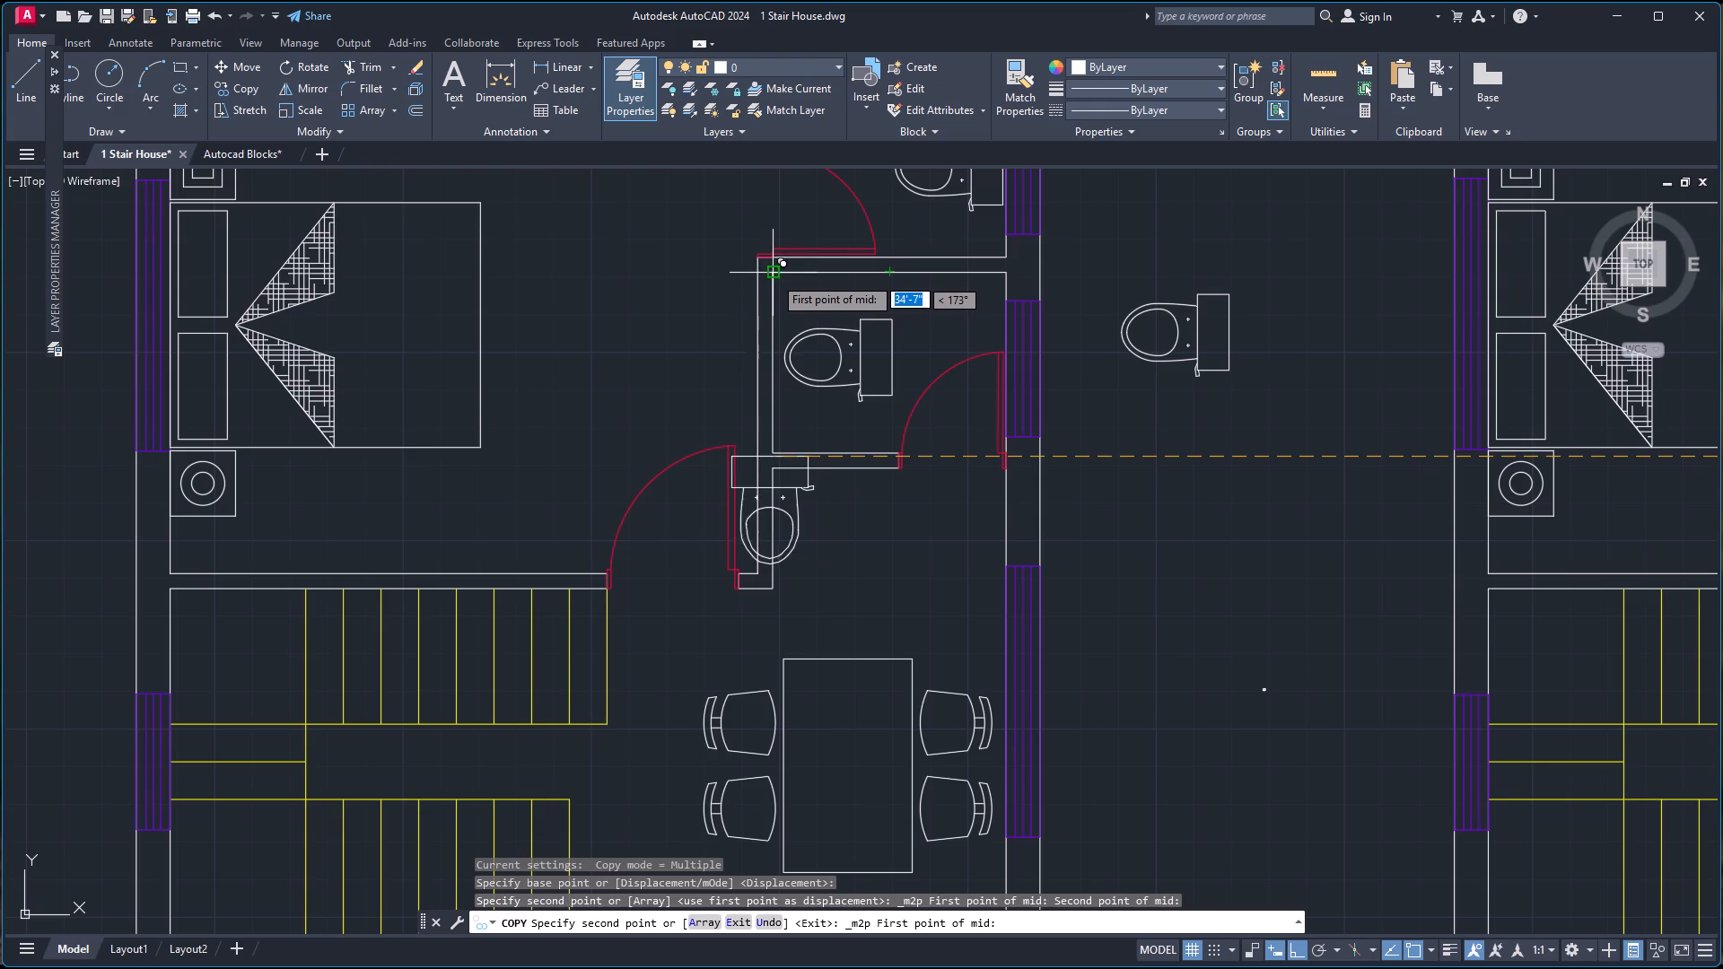
left_click(774, 276)
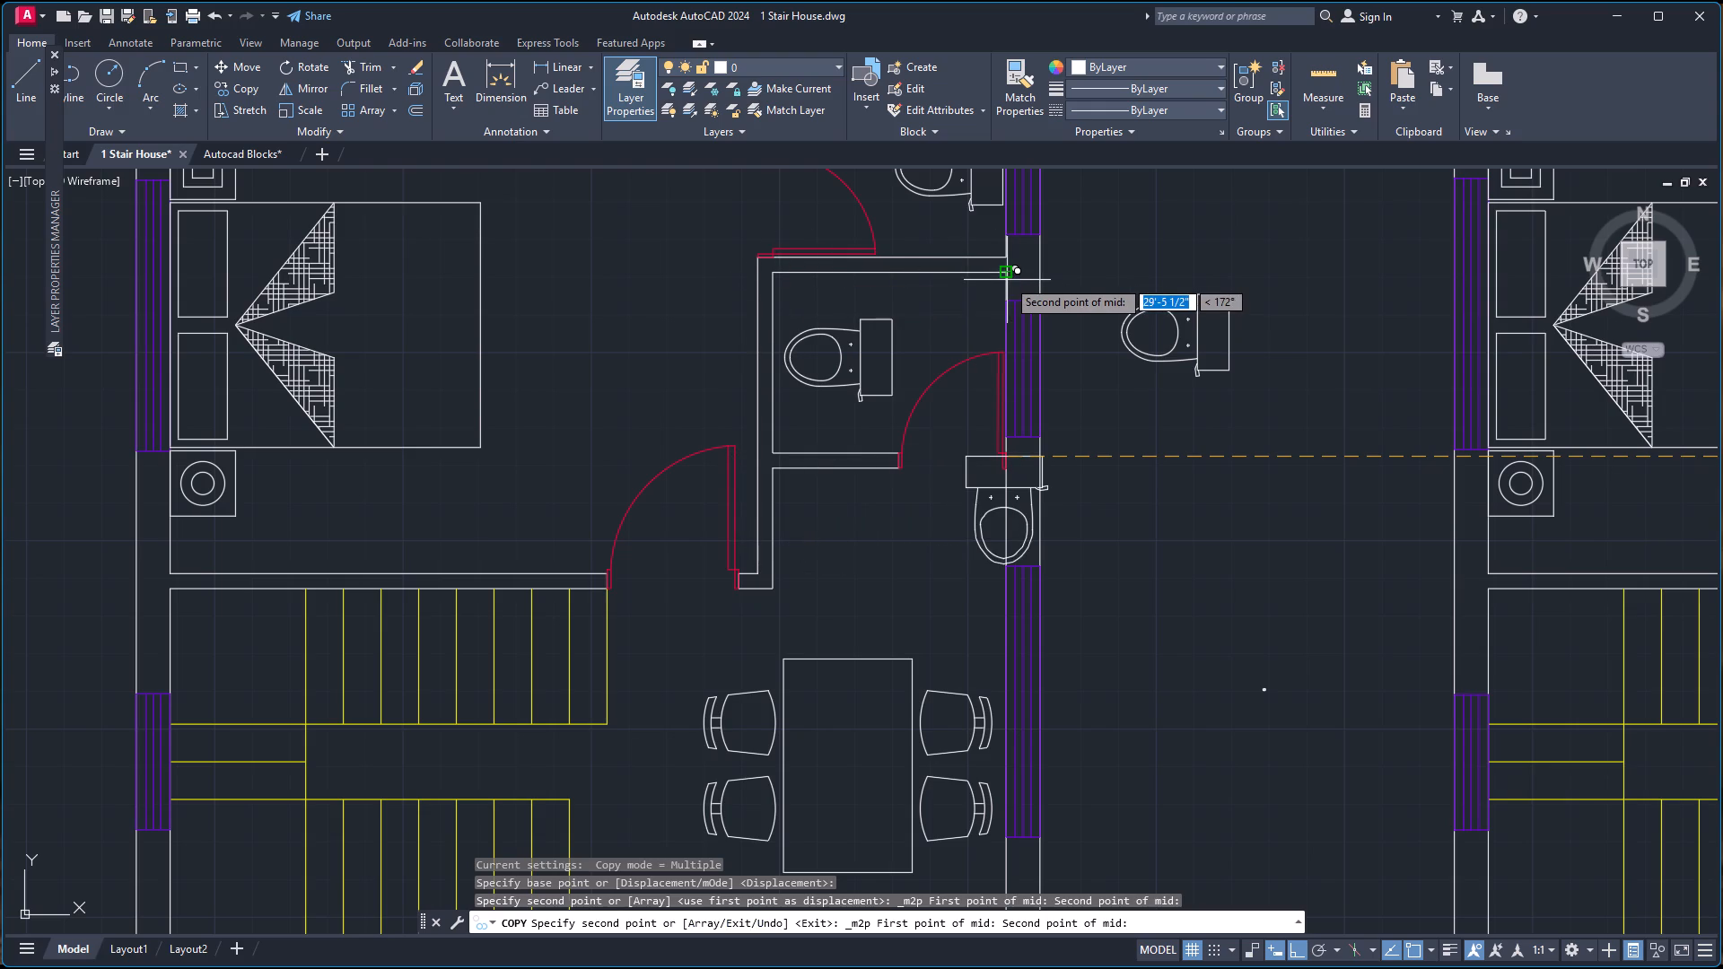
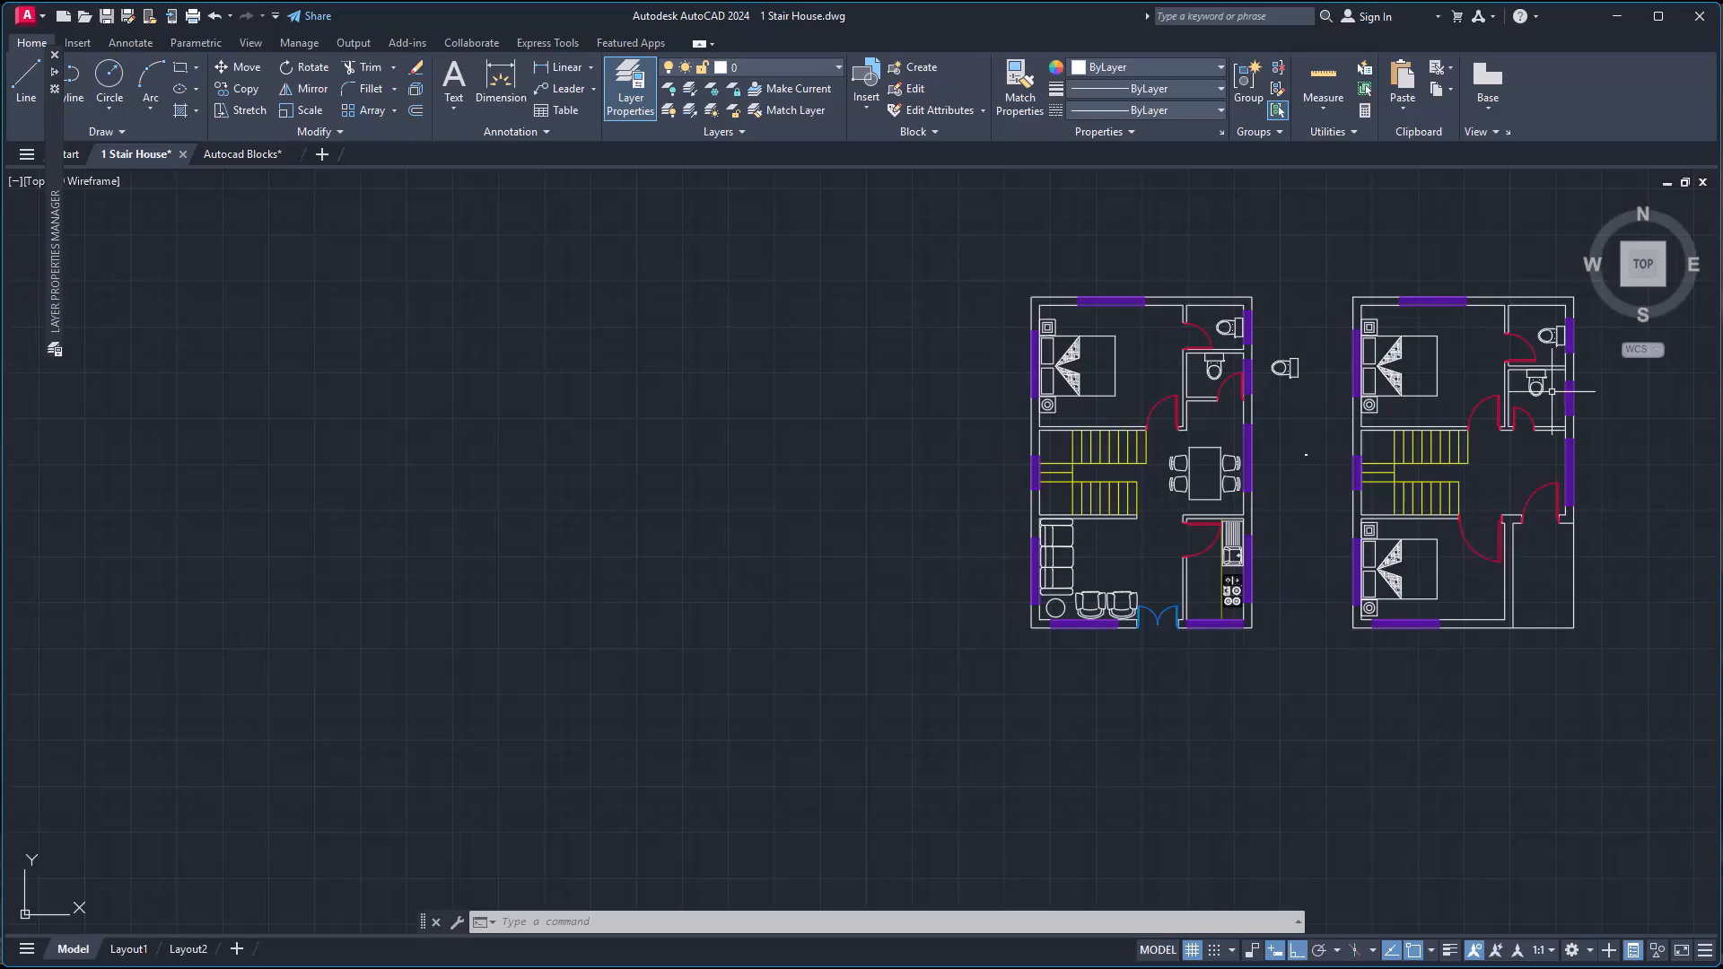
Rotate the toilet in the east plan's second bathroom by 270° about its tank's back edge midpoint, so the tank faces east.
left_click(1538, 391)
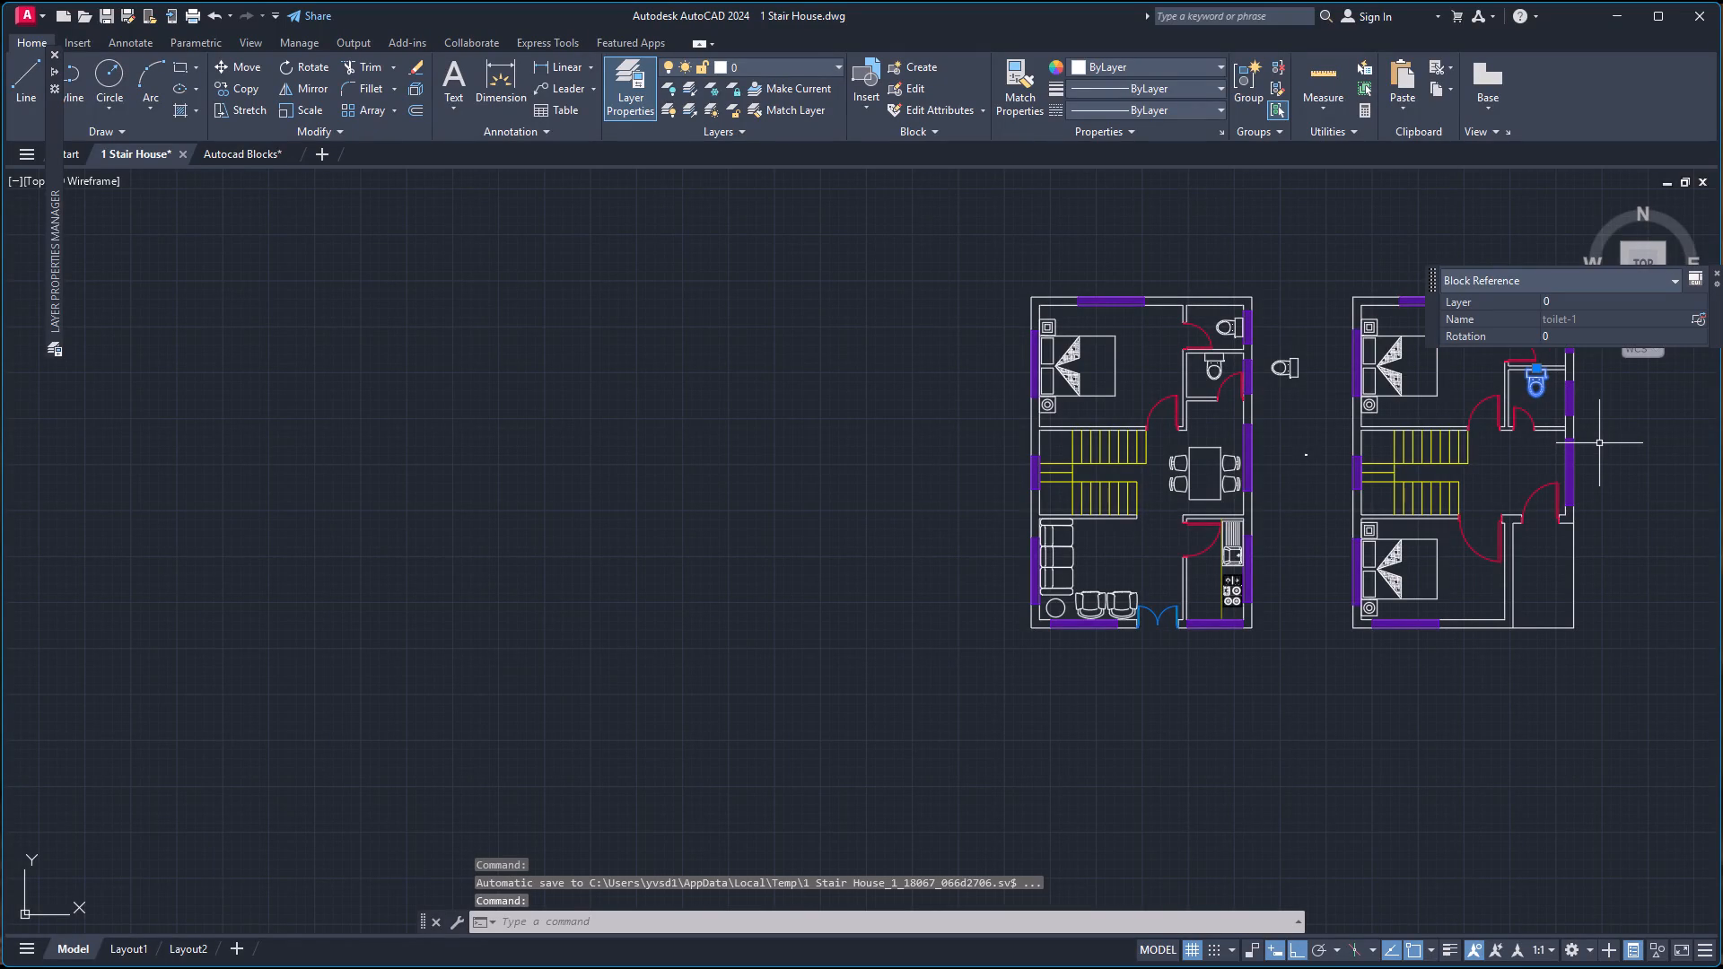
type("RO")
key("Return")
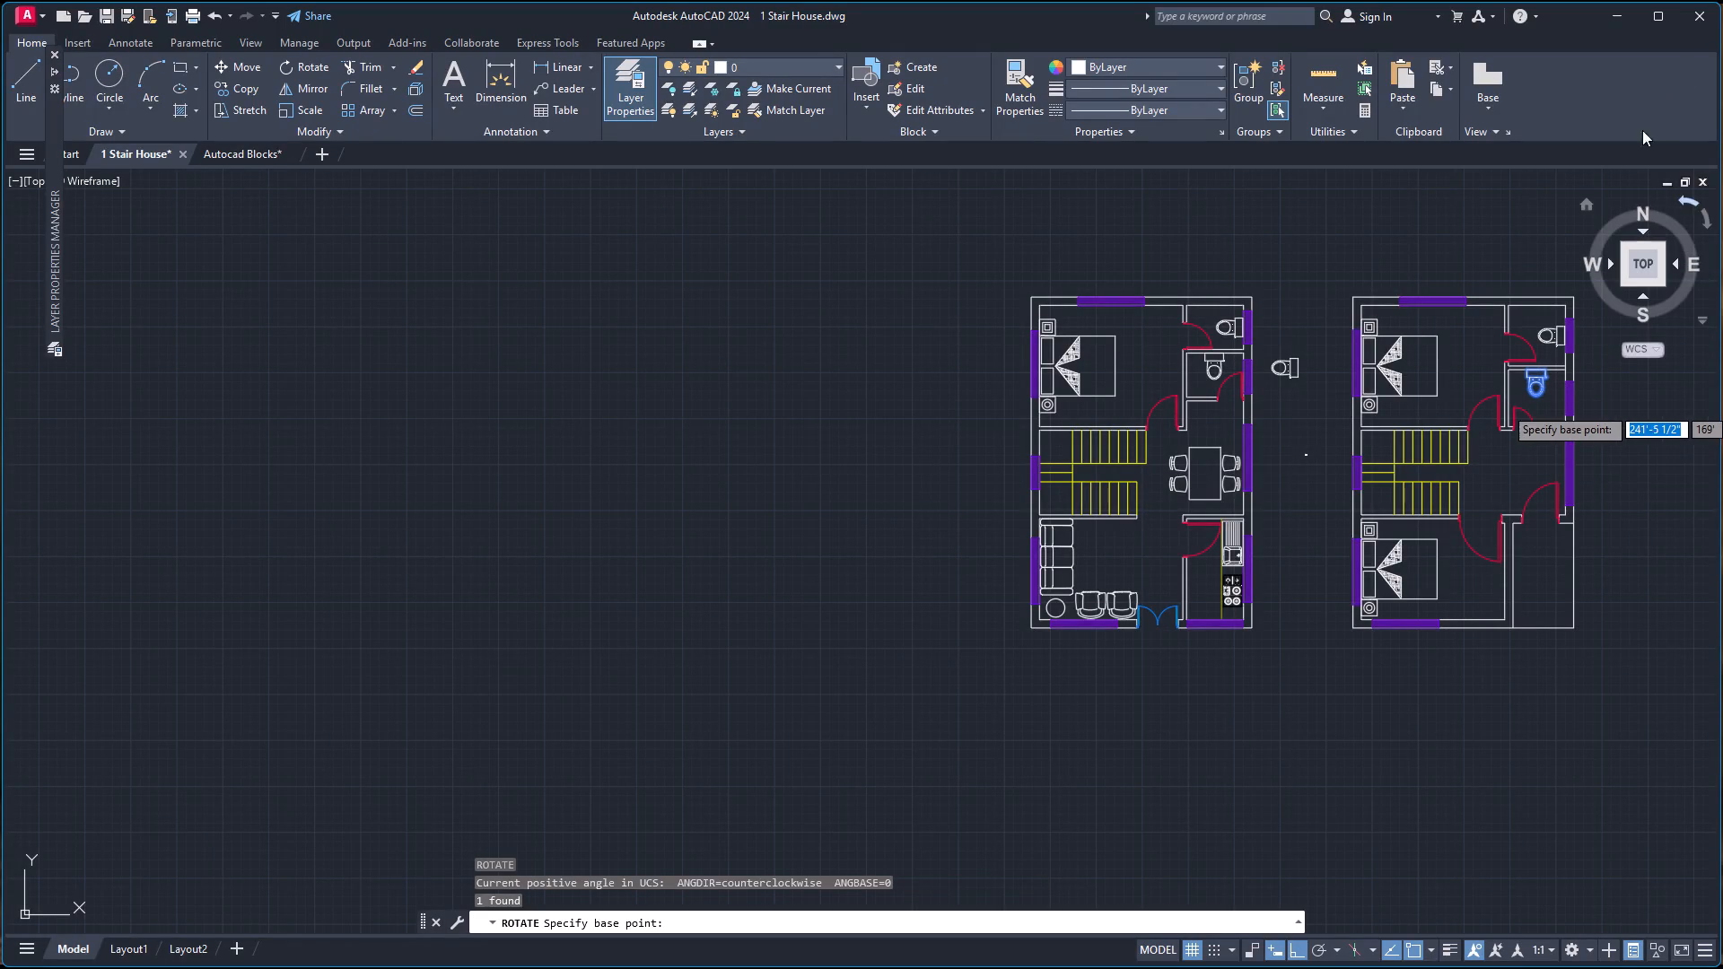
scroll(1521, 341, "up", 3)
scroll(1566, 436, "up", 2)
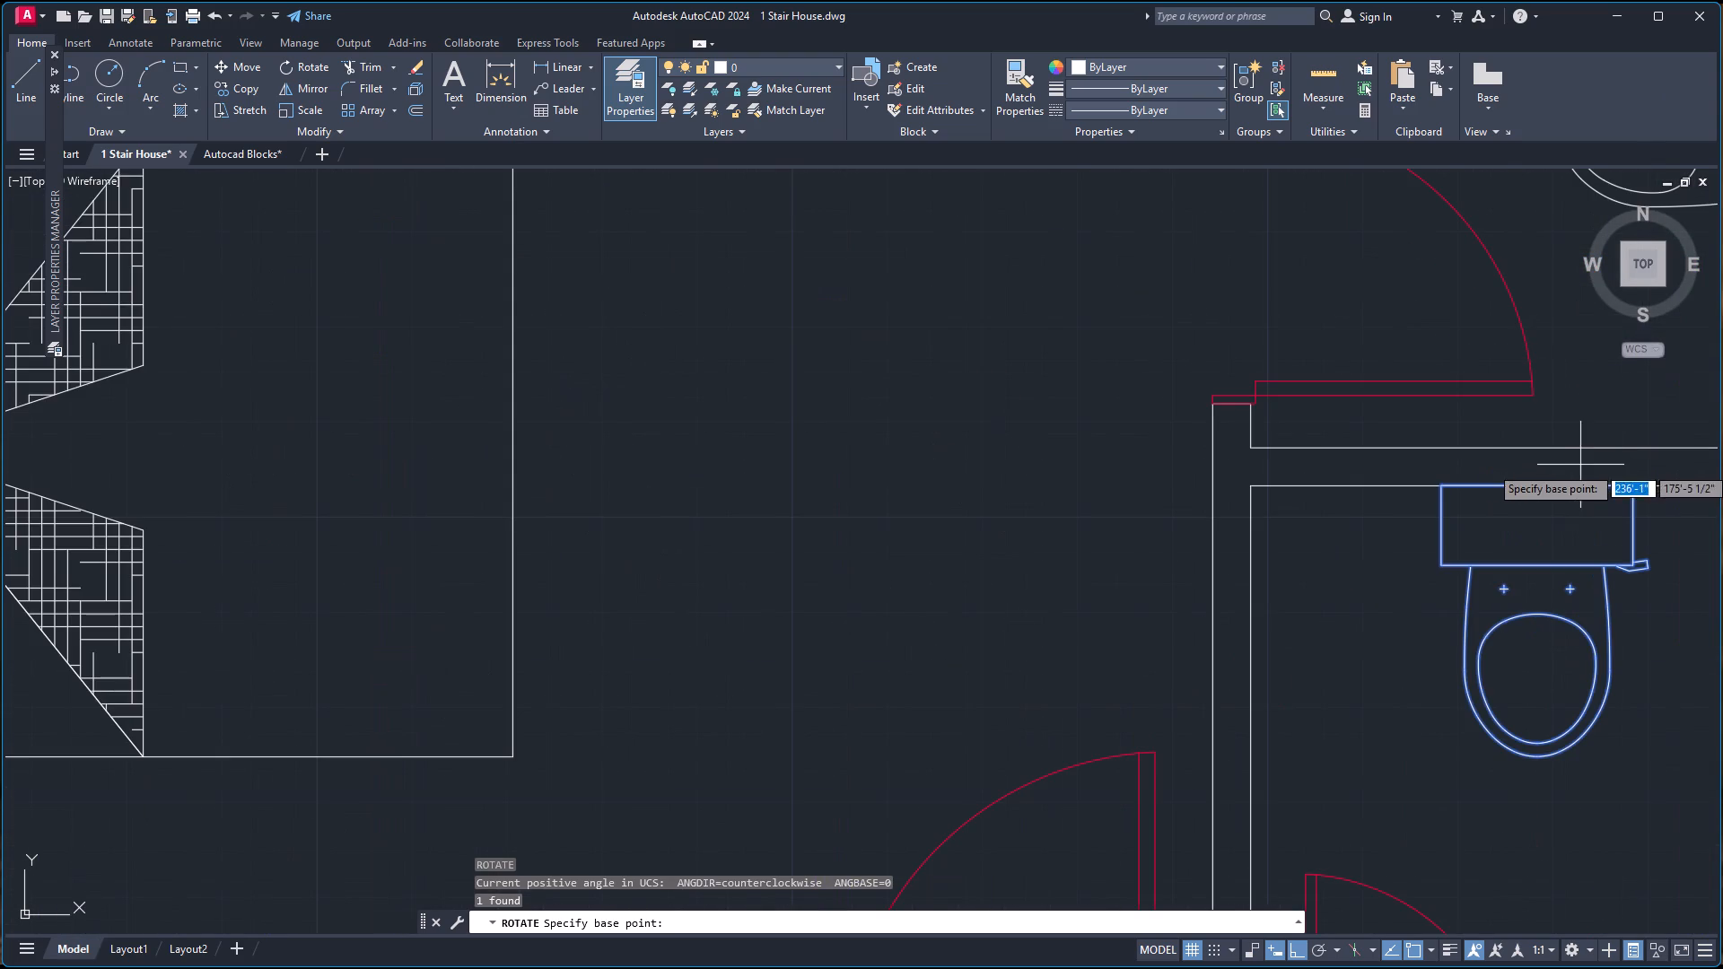
left_click(1548, 487)
left_click(1629, 758)
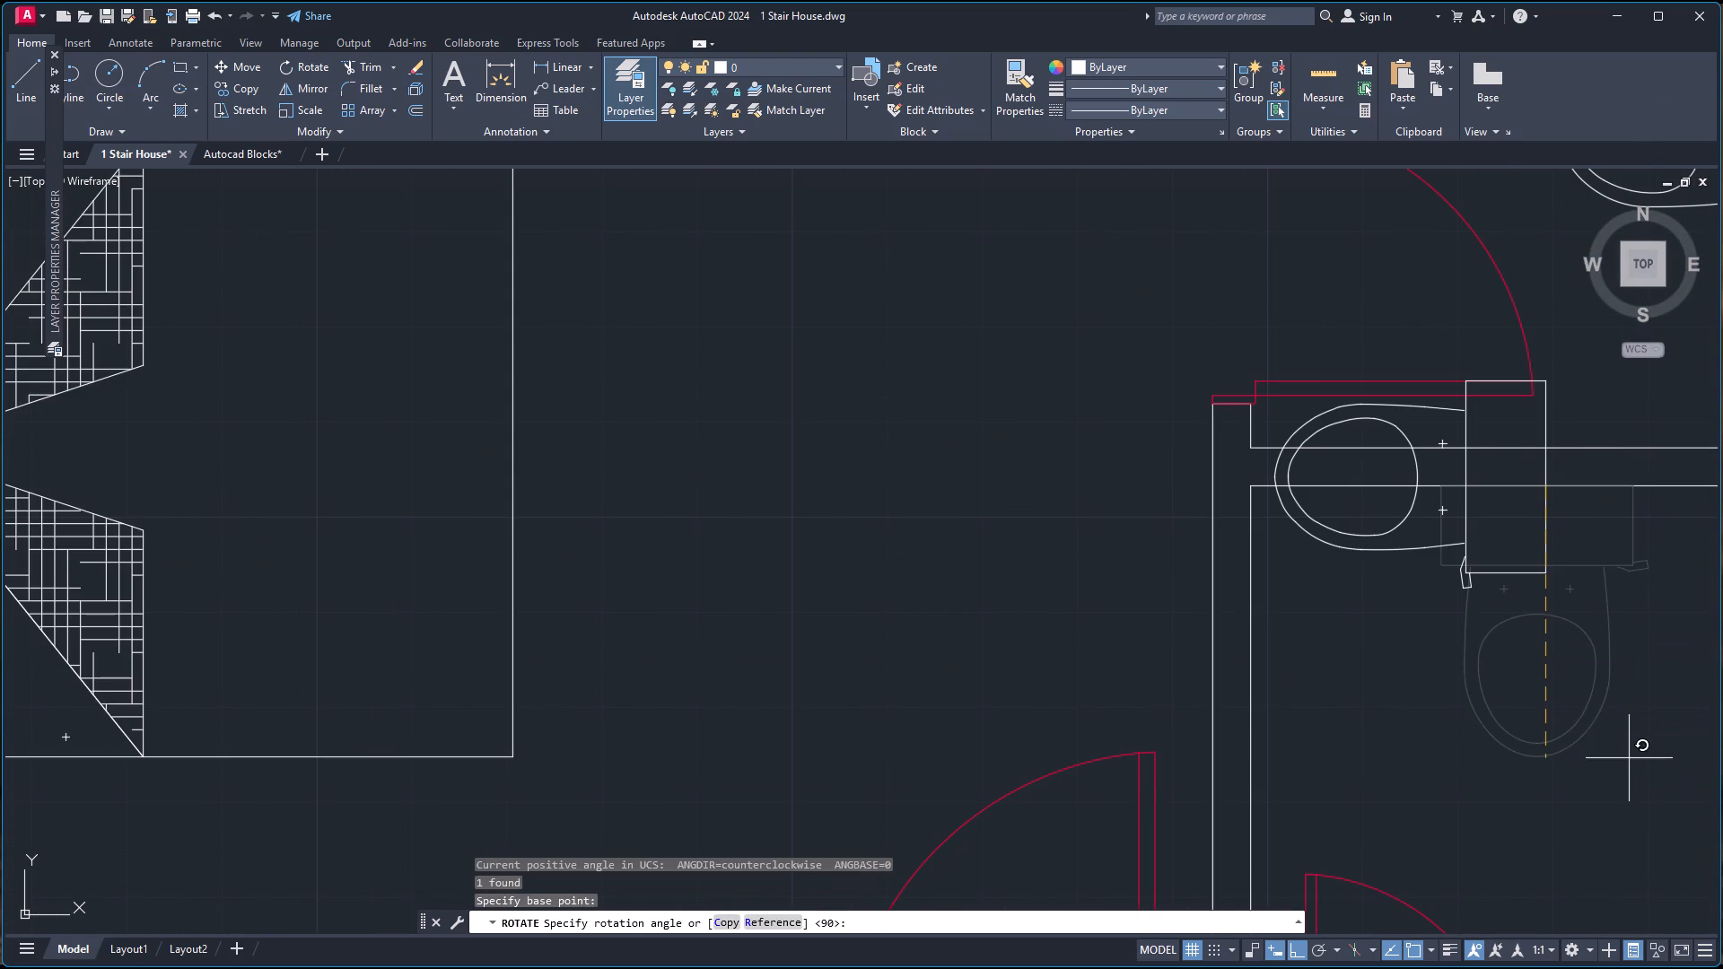
Move that toilet by its tank's back edge midpoint to the window's midpoint on the east wall's inner face.
left_click(1546, 511)
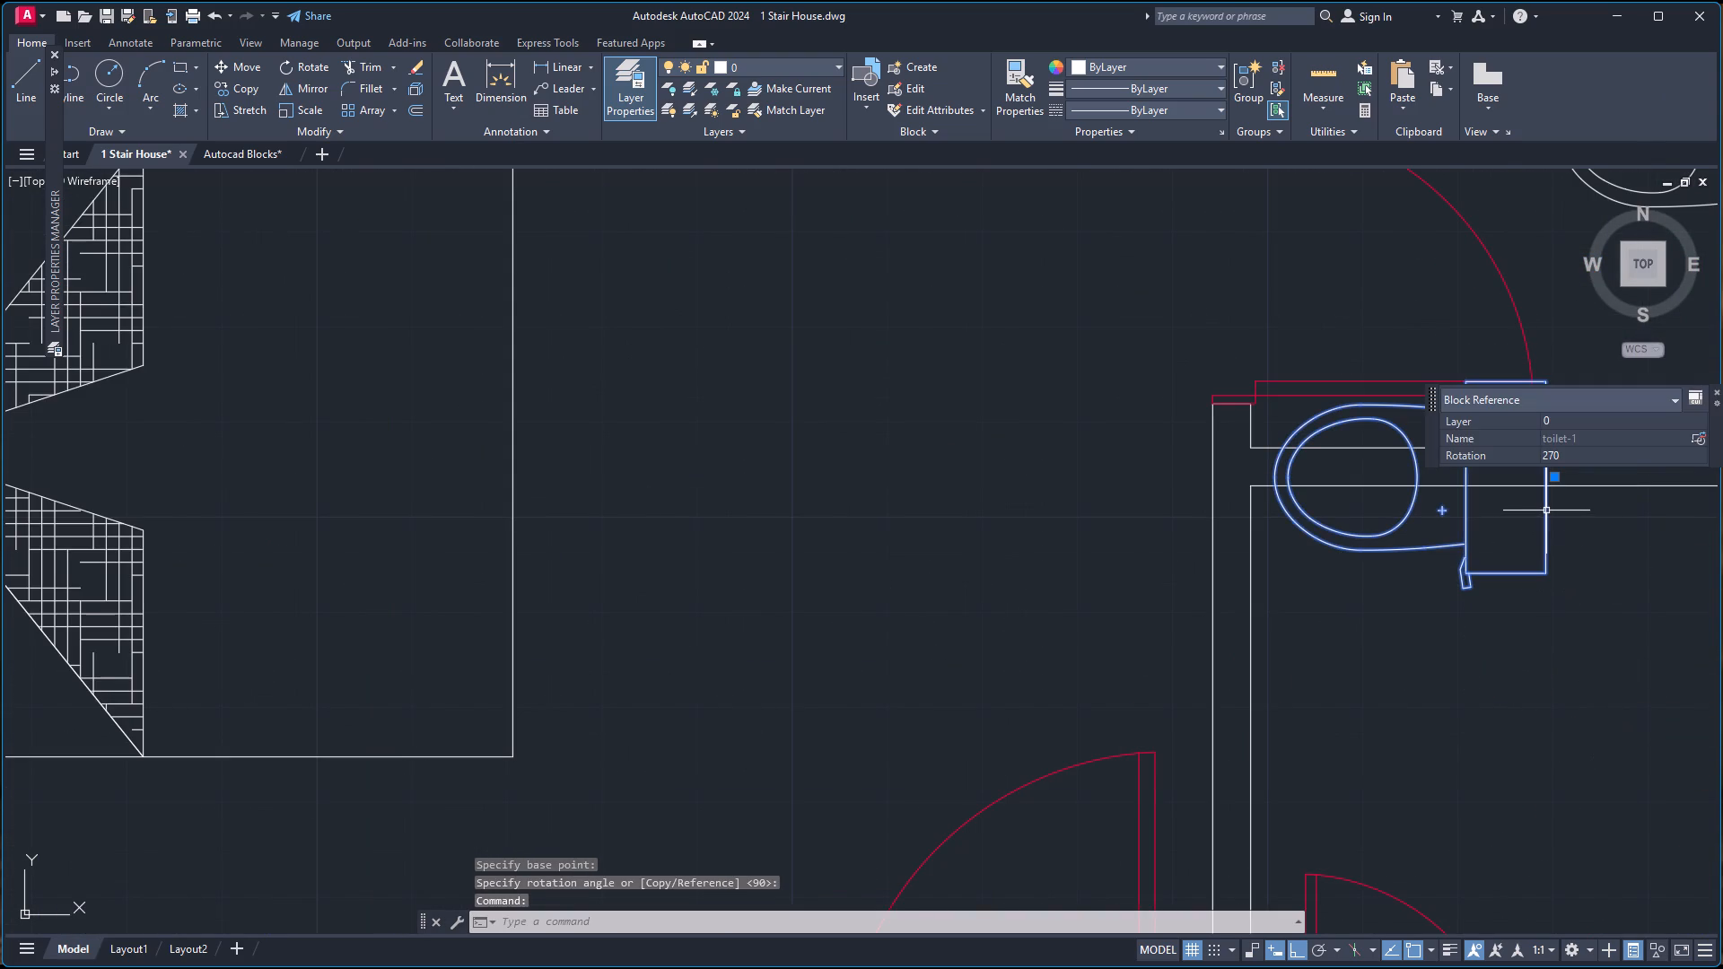
key("m")
key("Return")
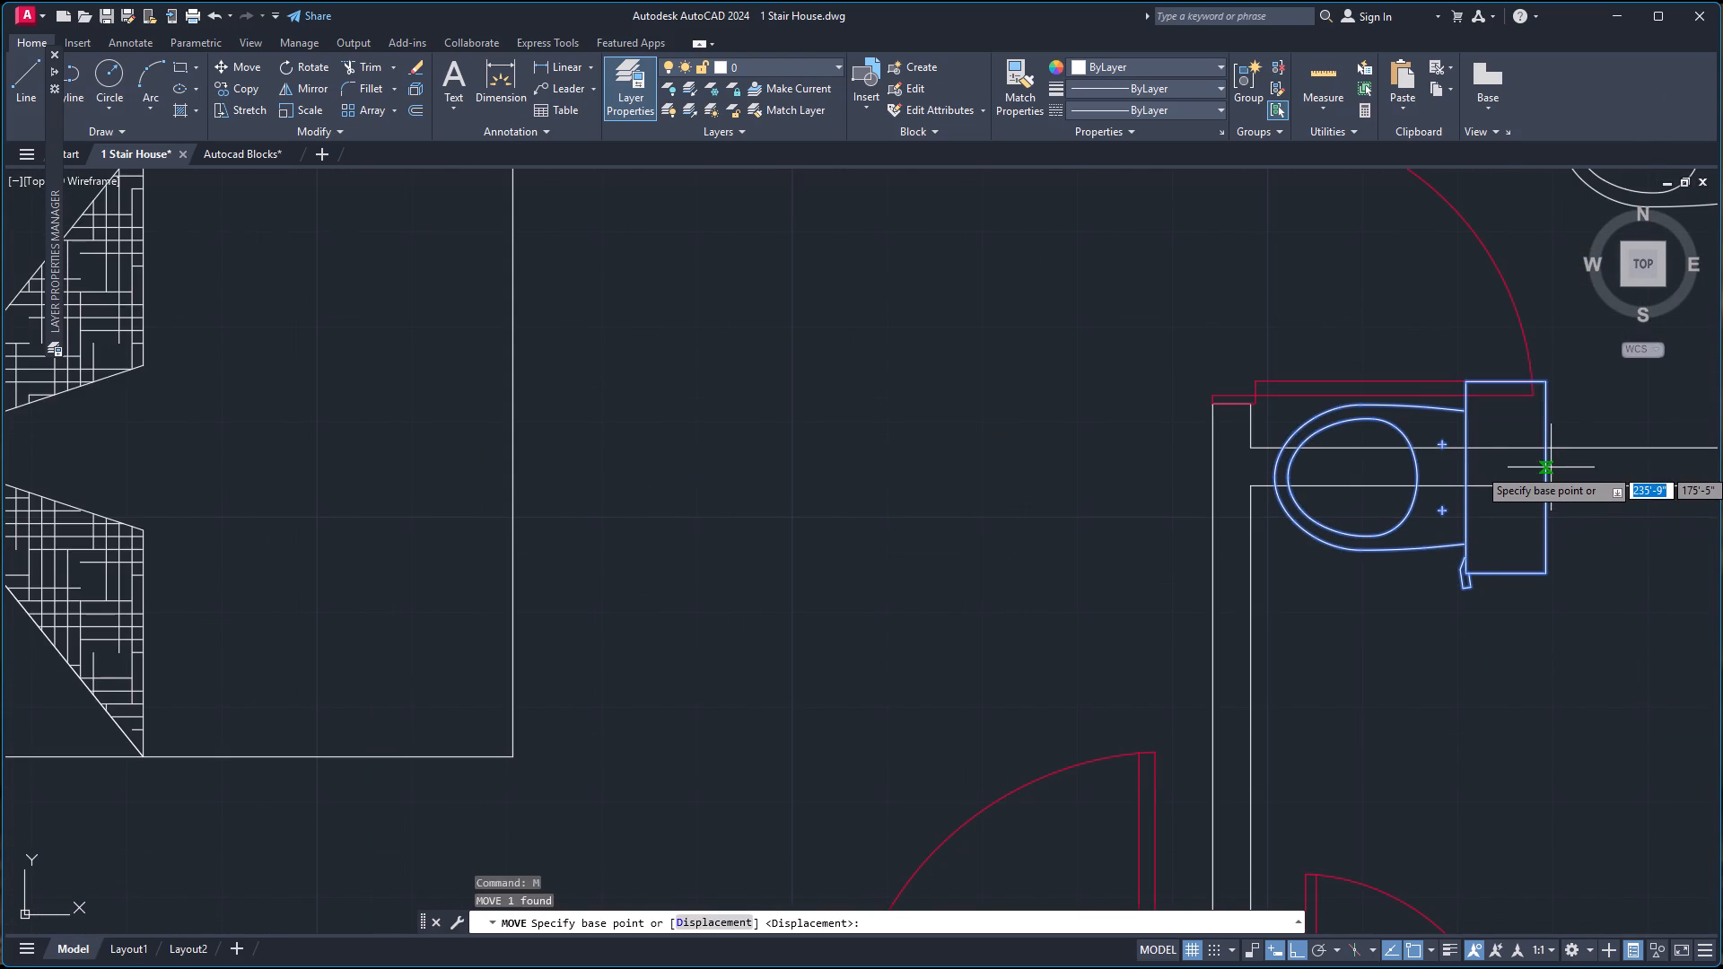
left_click(1546, 476)
scroll(1555, 528, "down", 3)
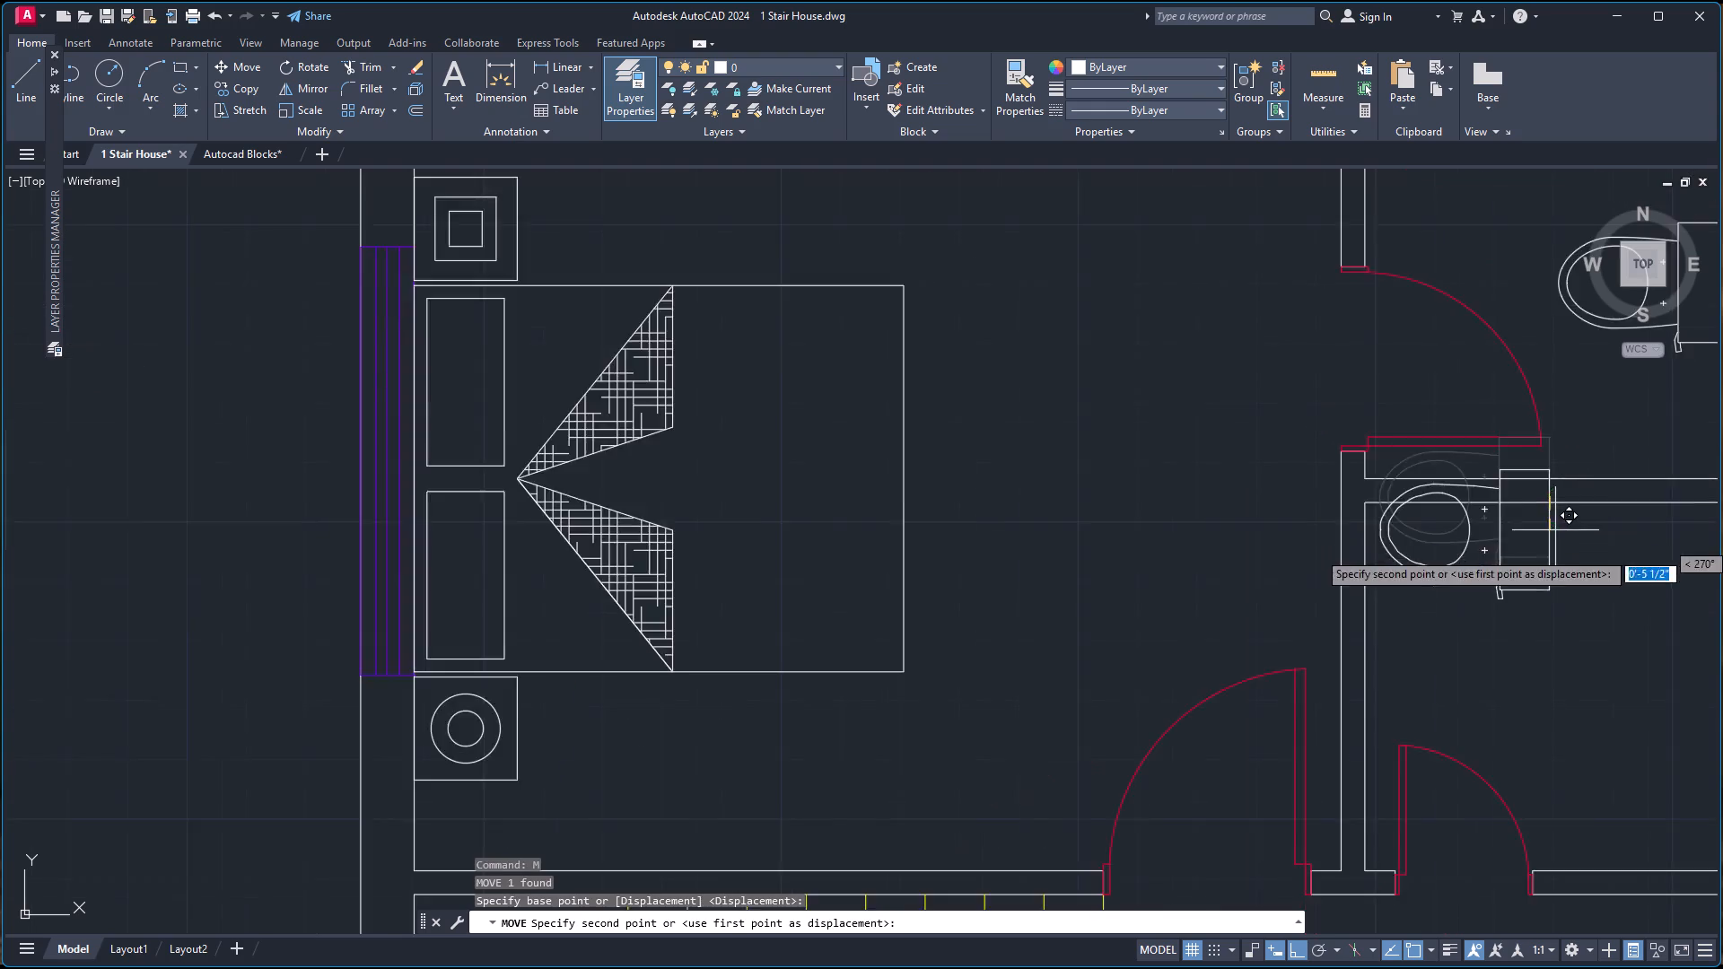
scroll(1558, 552, "down", 2)
scroll(1566, 566, "up", 4)
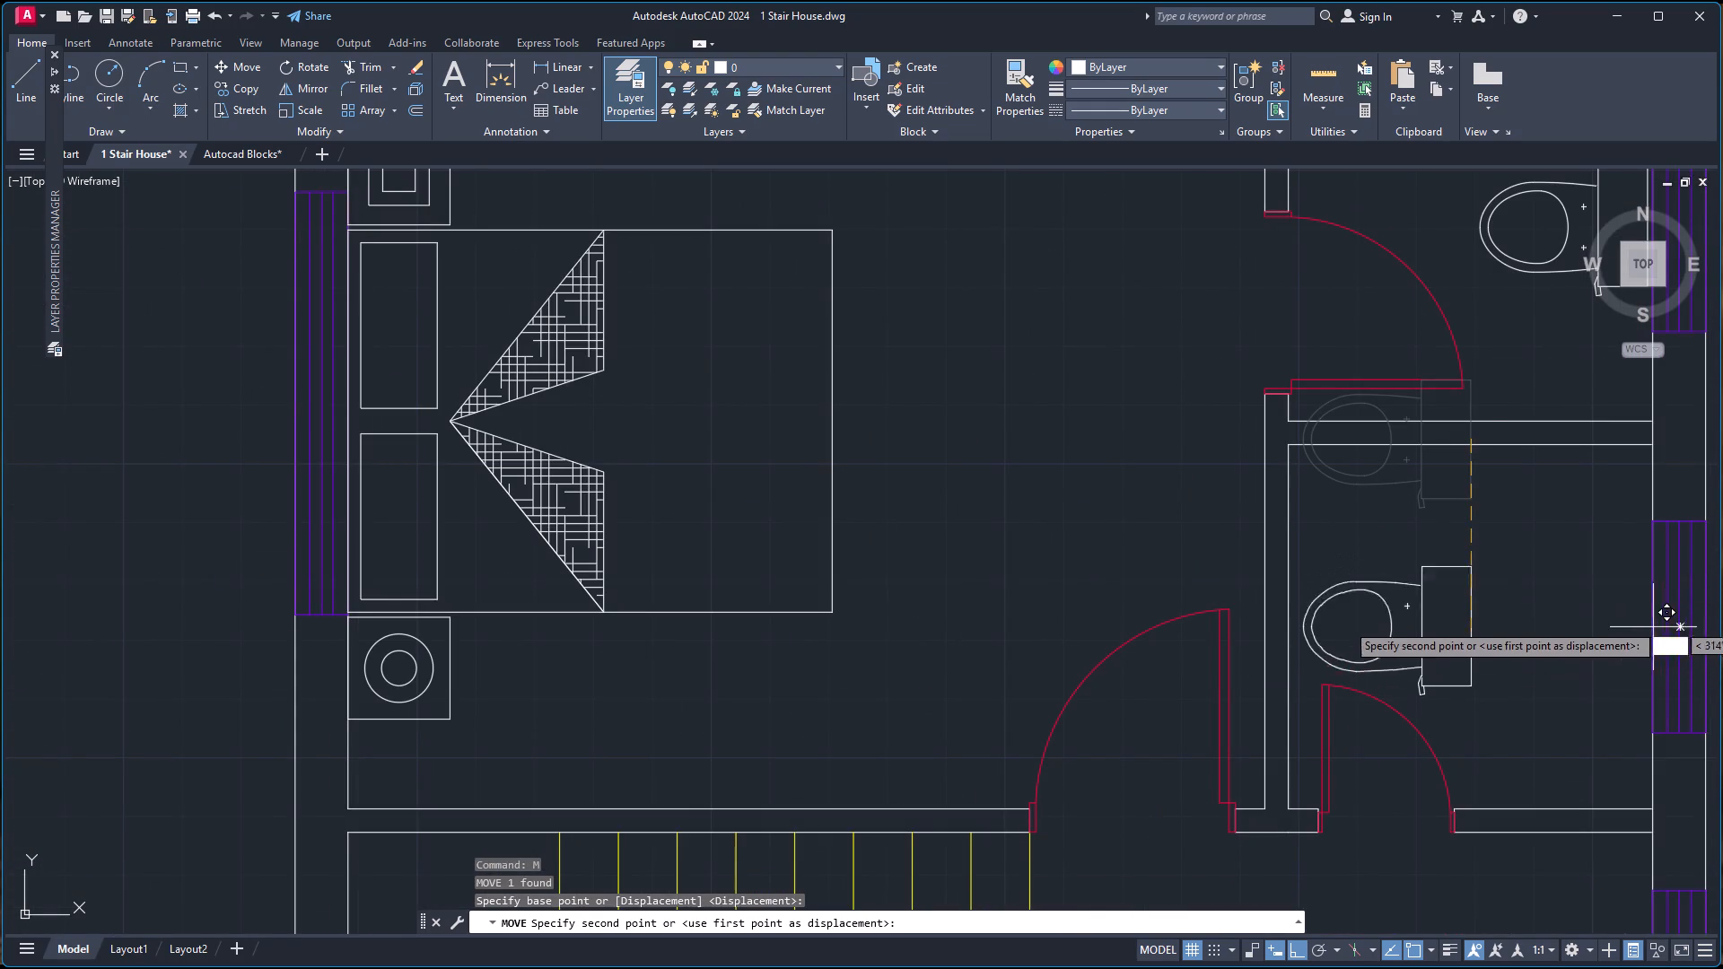
left_click(1653, 629)
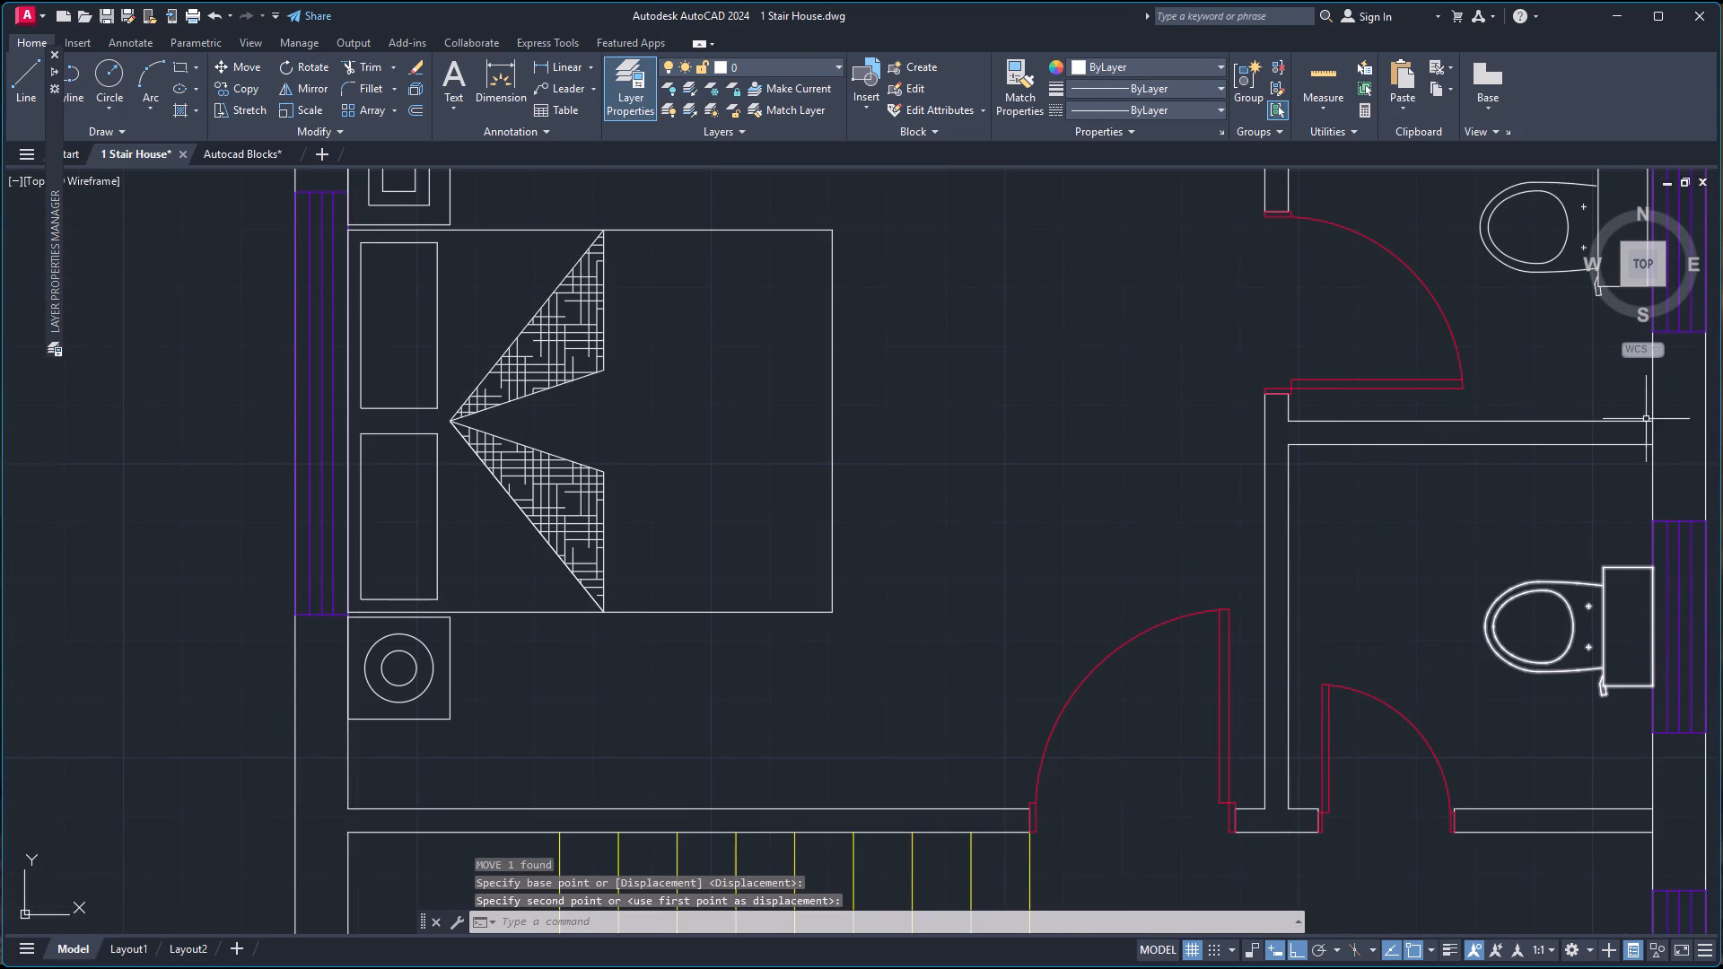
key("Escape")
Delete the spare toilet standing between the two floor plans.
scroll(1548, 740, "down", 3)
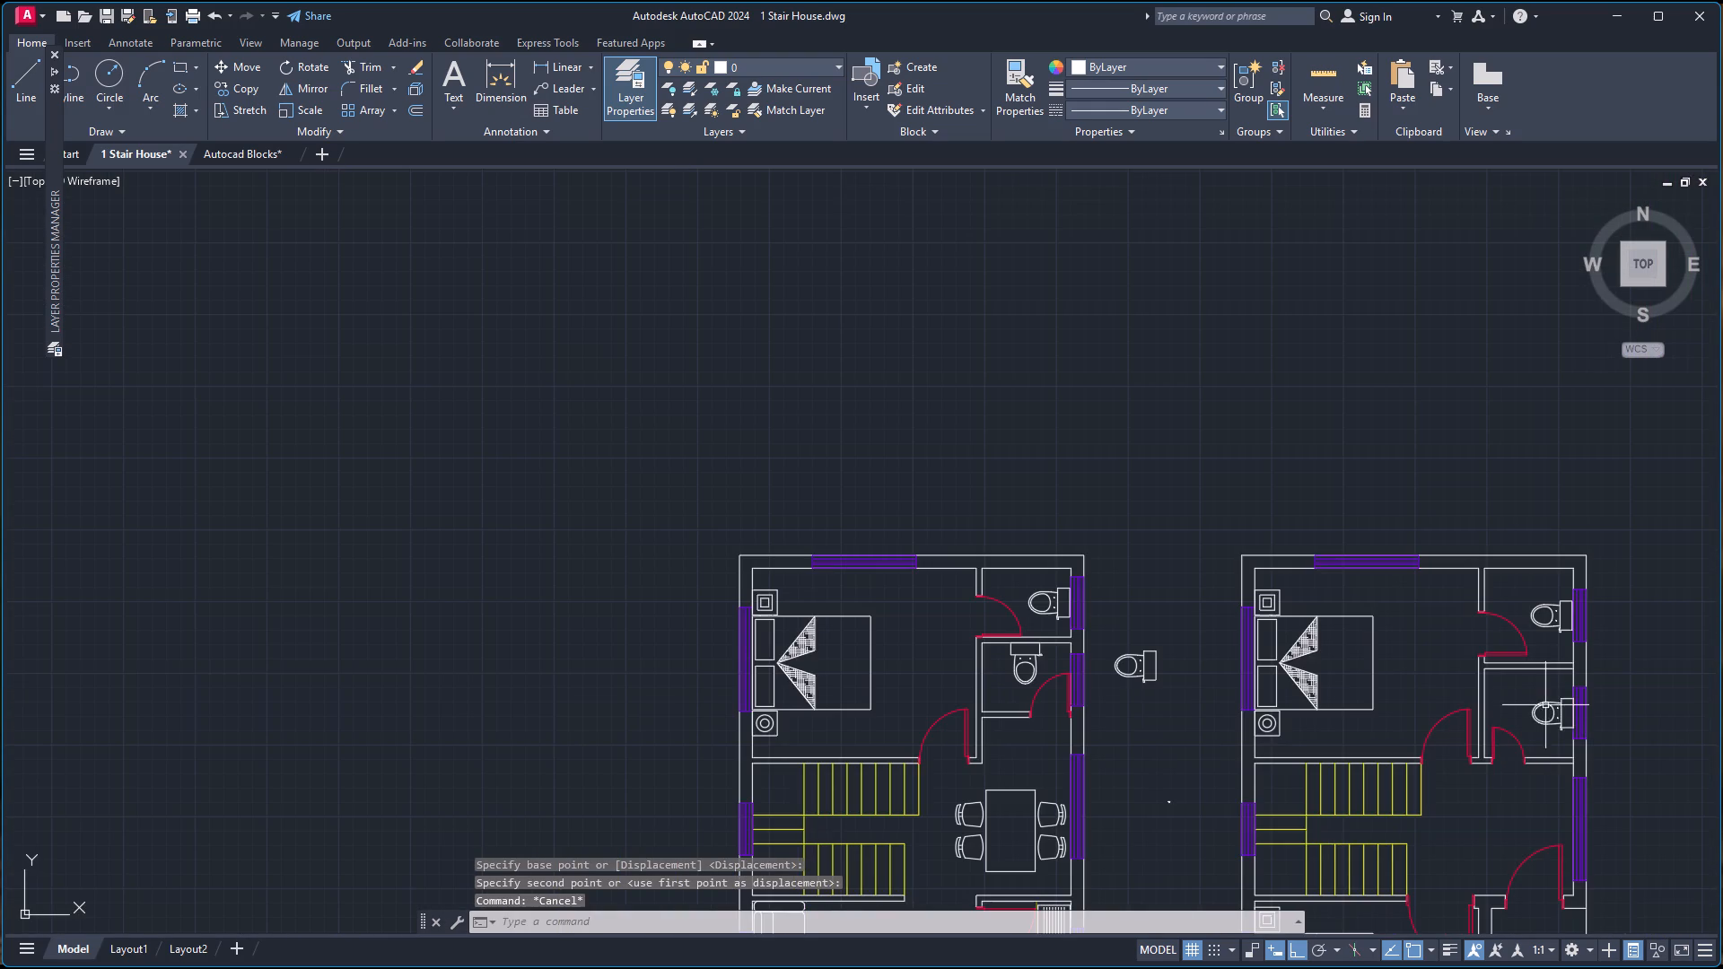
scroll(1561, 740, "down", 1)
scroll(1552, 860, "up", 2)
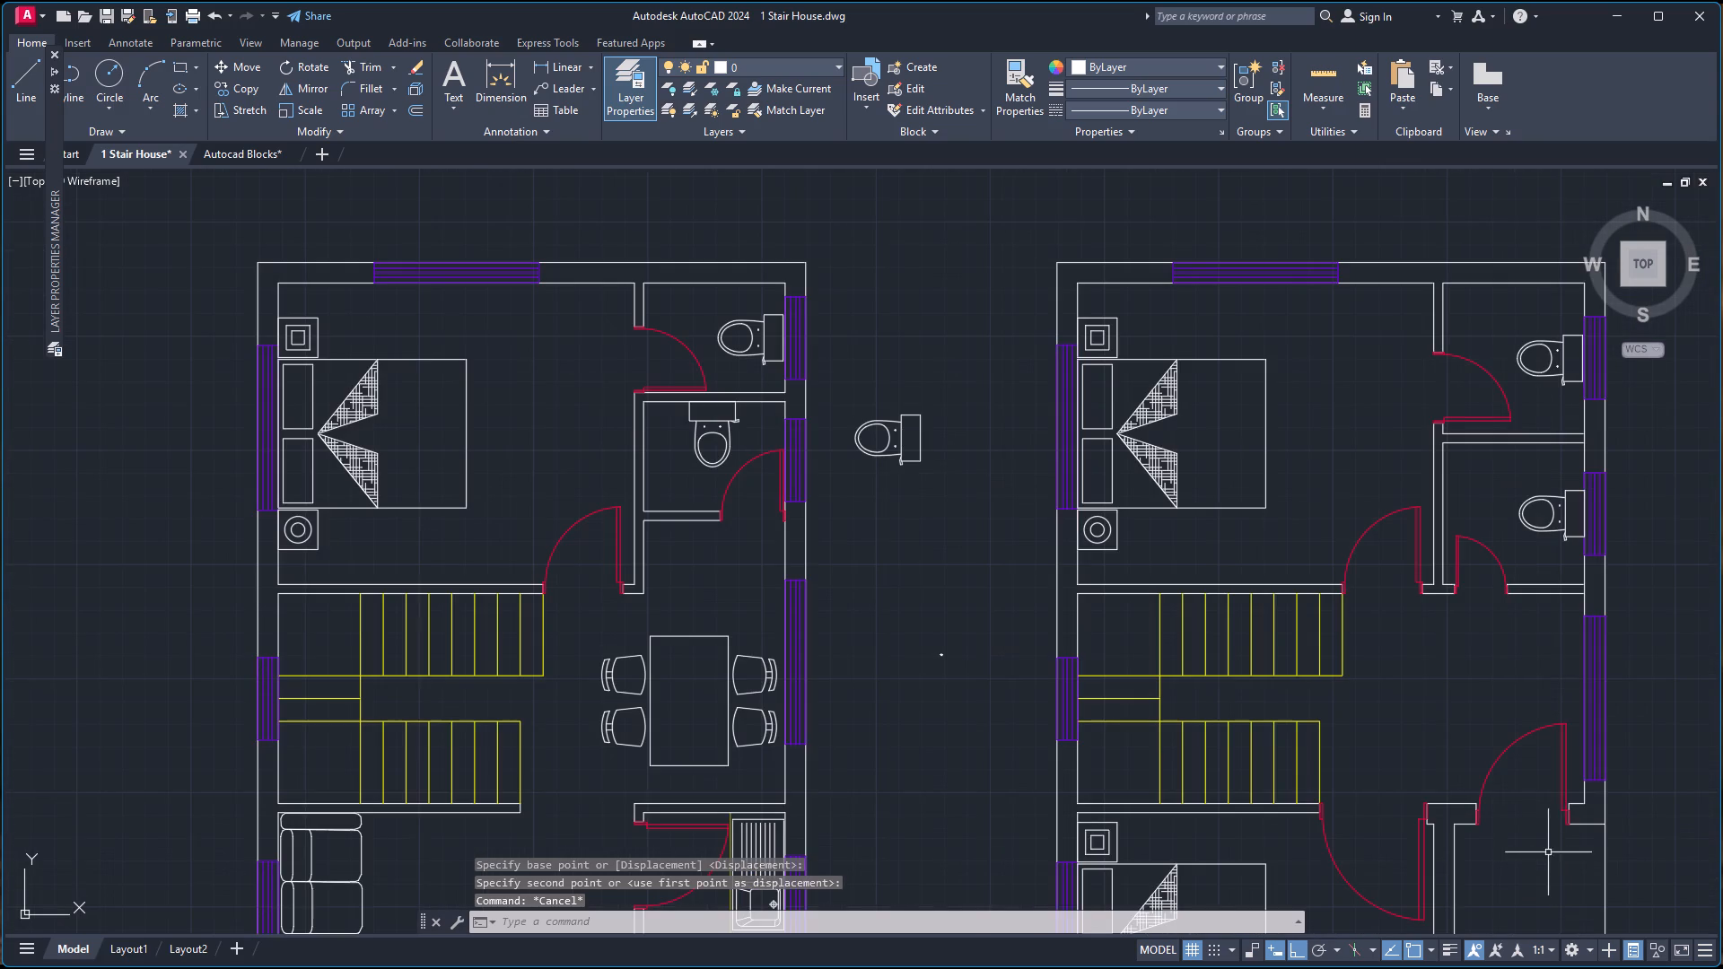
left_click(870, 446)
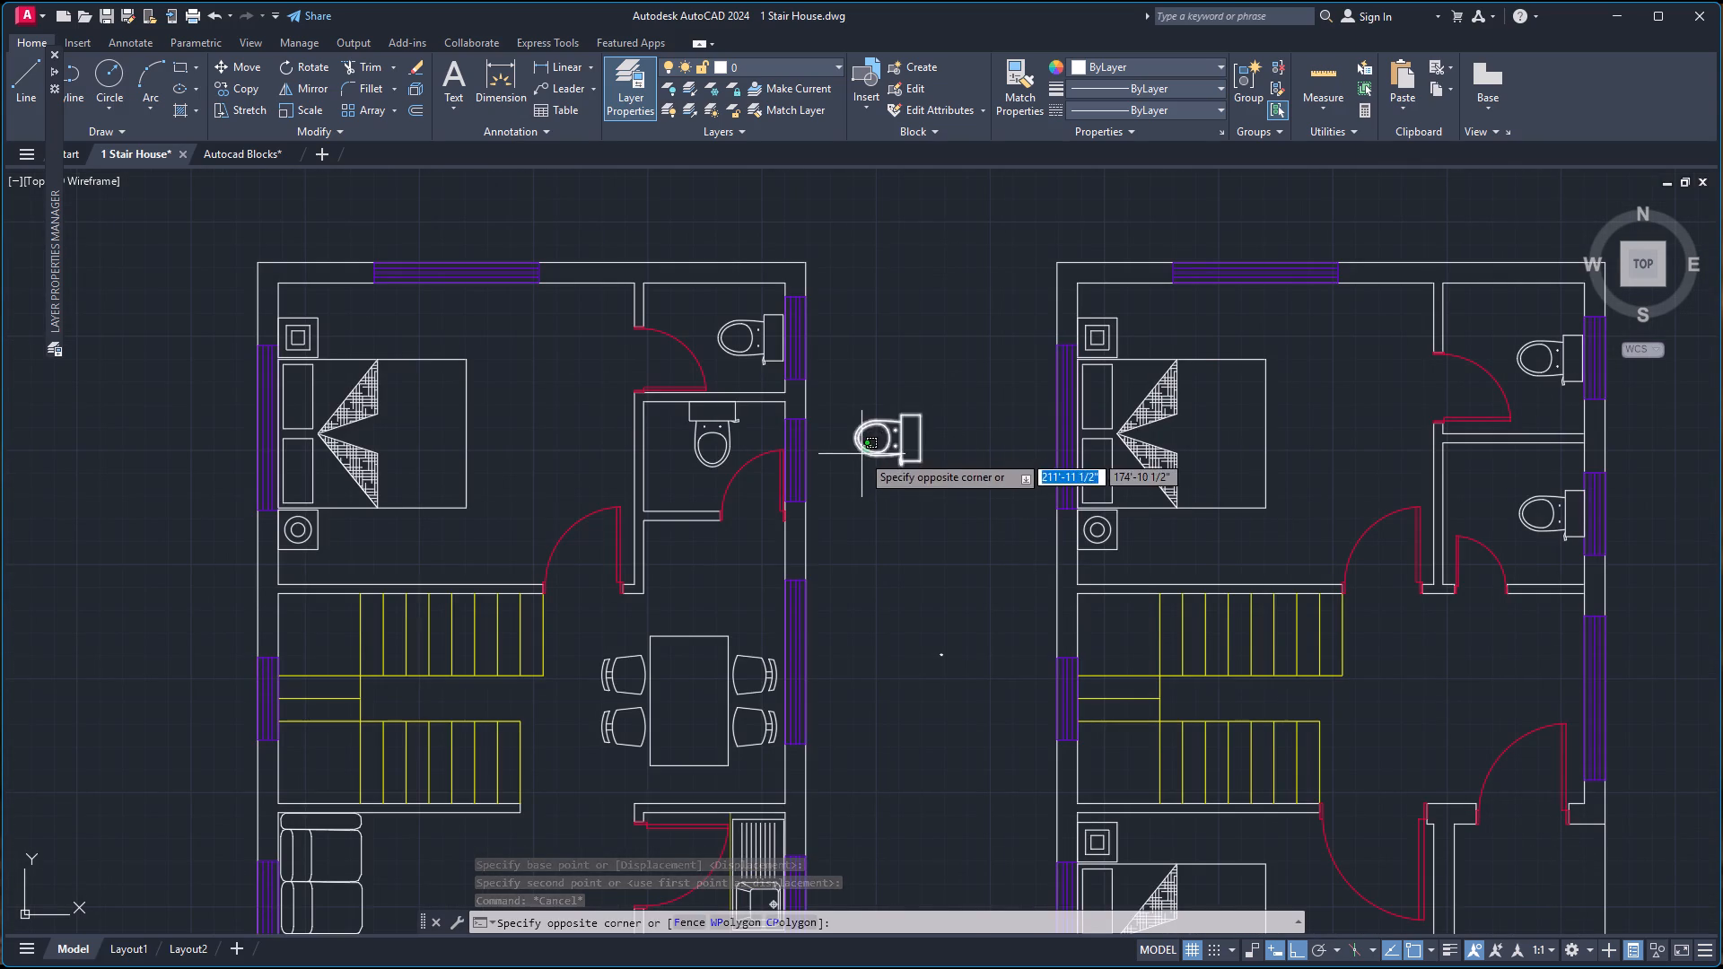
left_click(861, 454)
key("Delete")
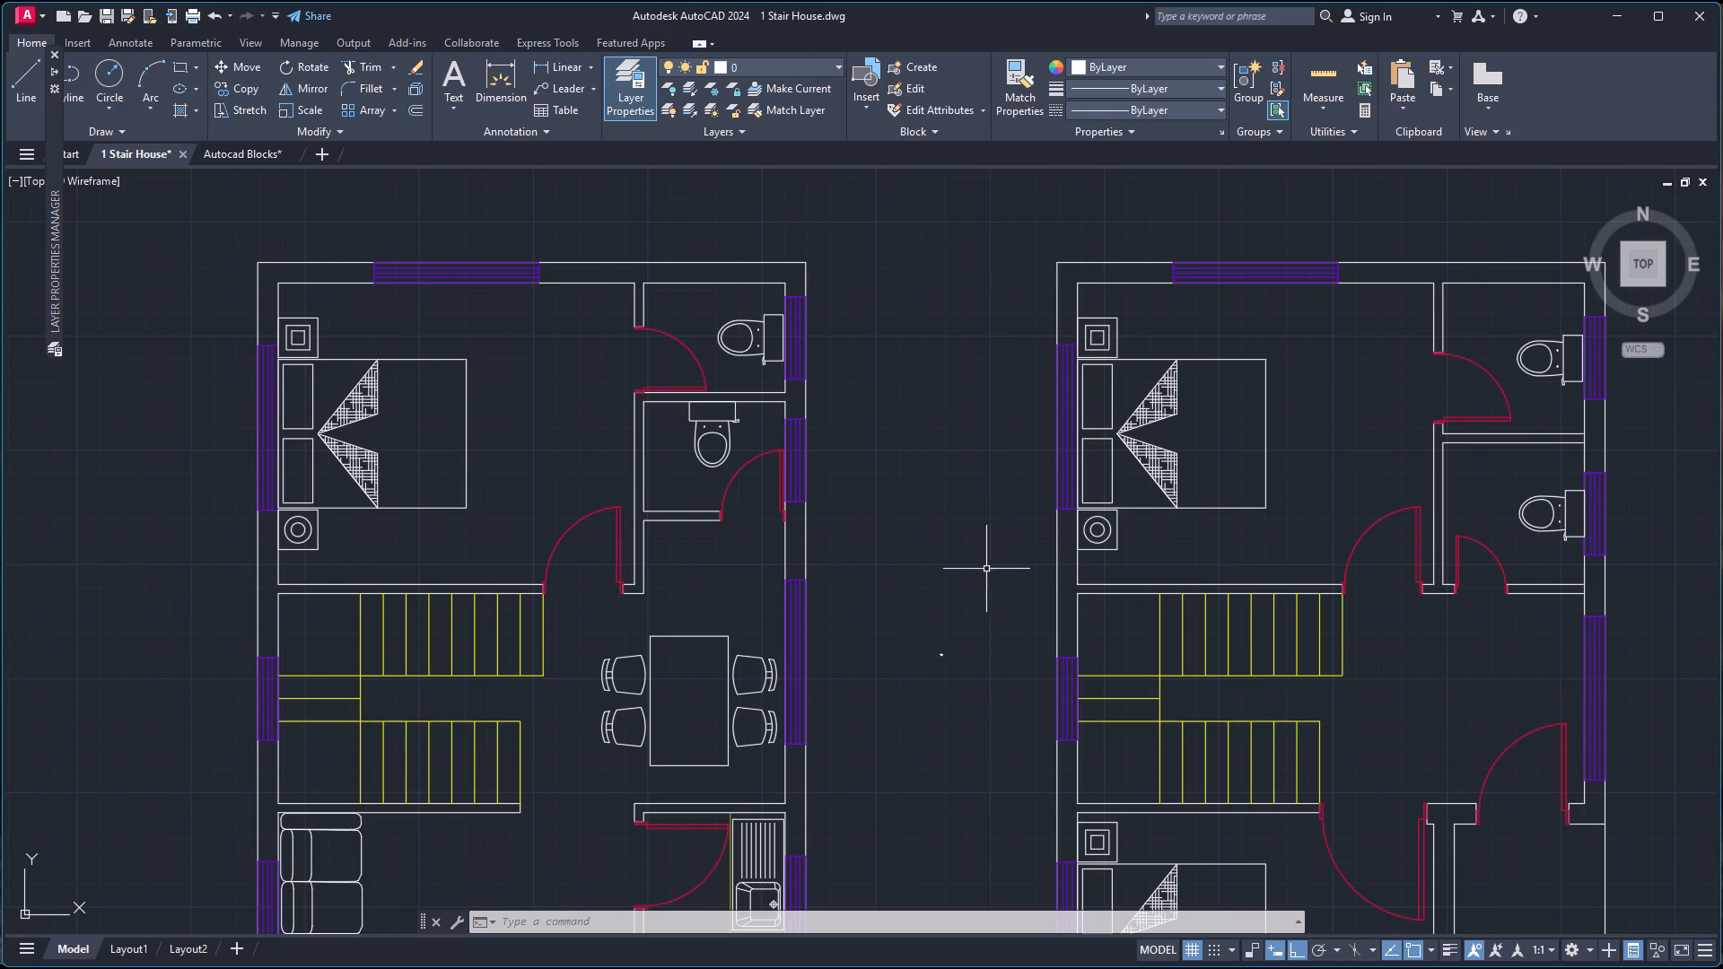
Scale the washbasin between the two plans freehand about its back edge midpoint.
scroll(928, 647, "up", 7)
left_click_drag(1041, 696, 1082, 699)
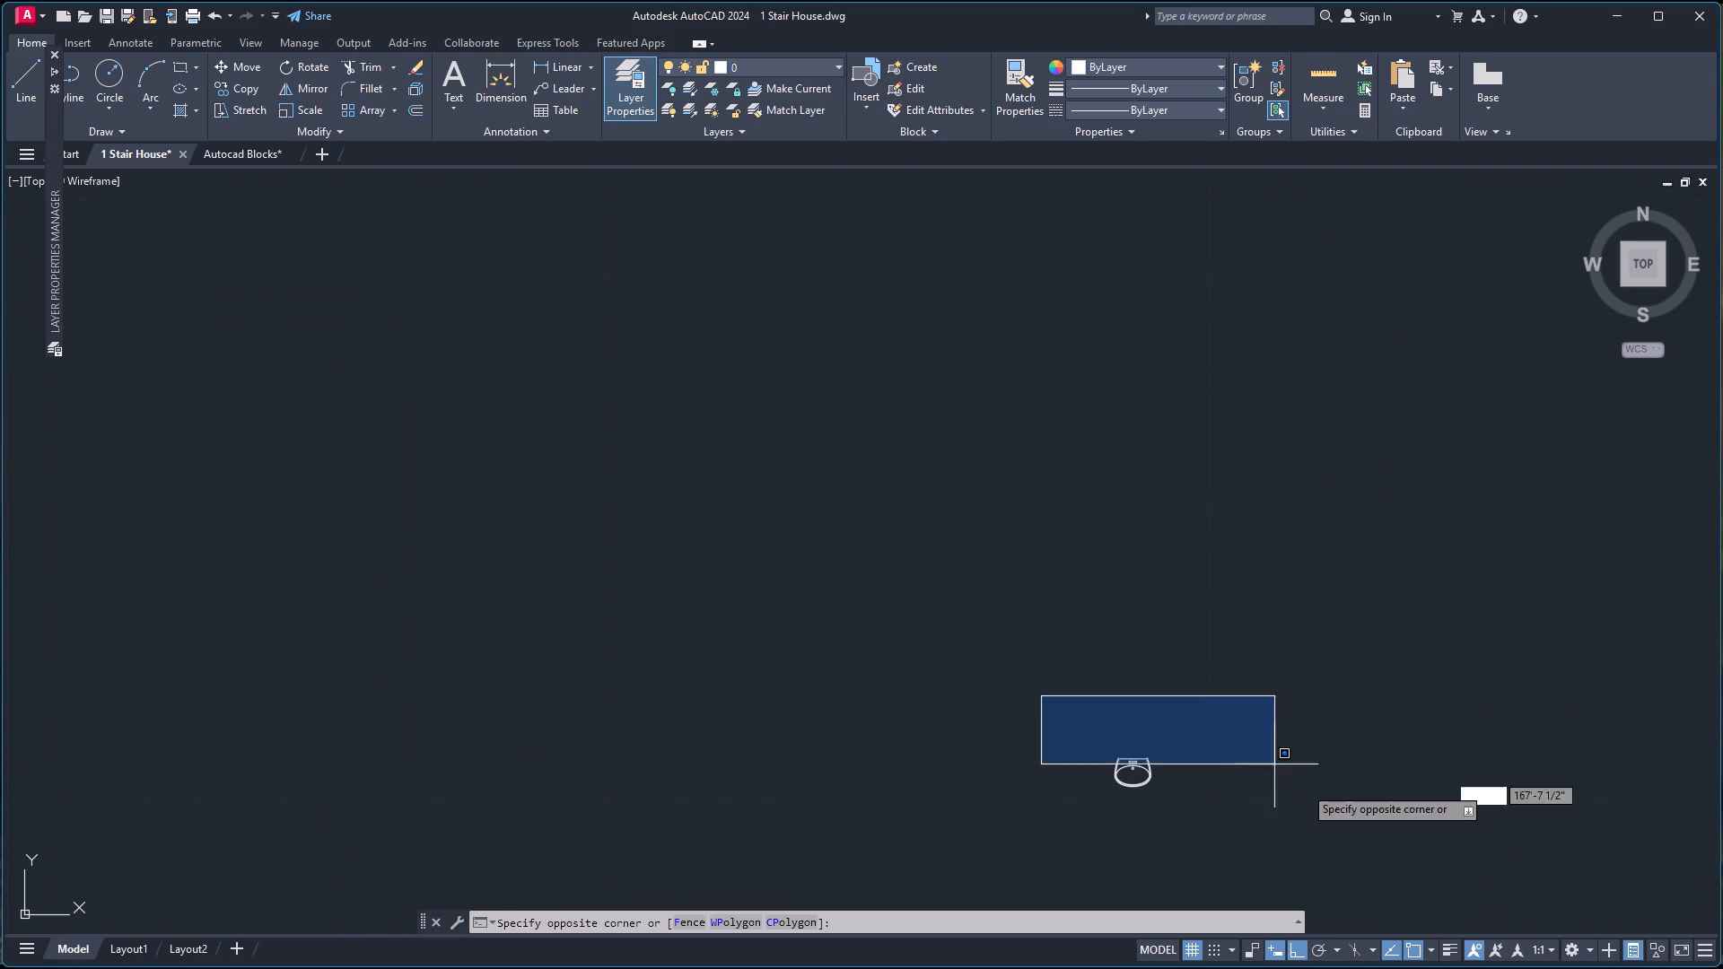
left_click(1299, 841)
key("s")
key("c")
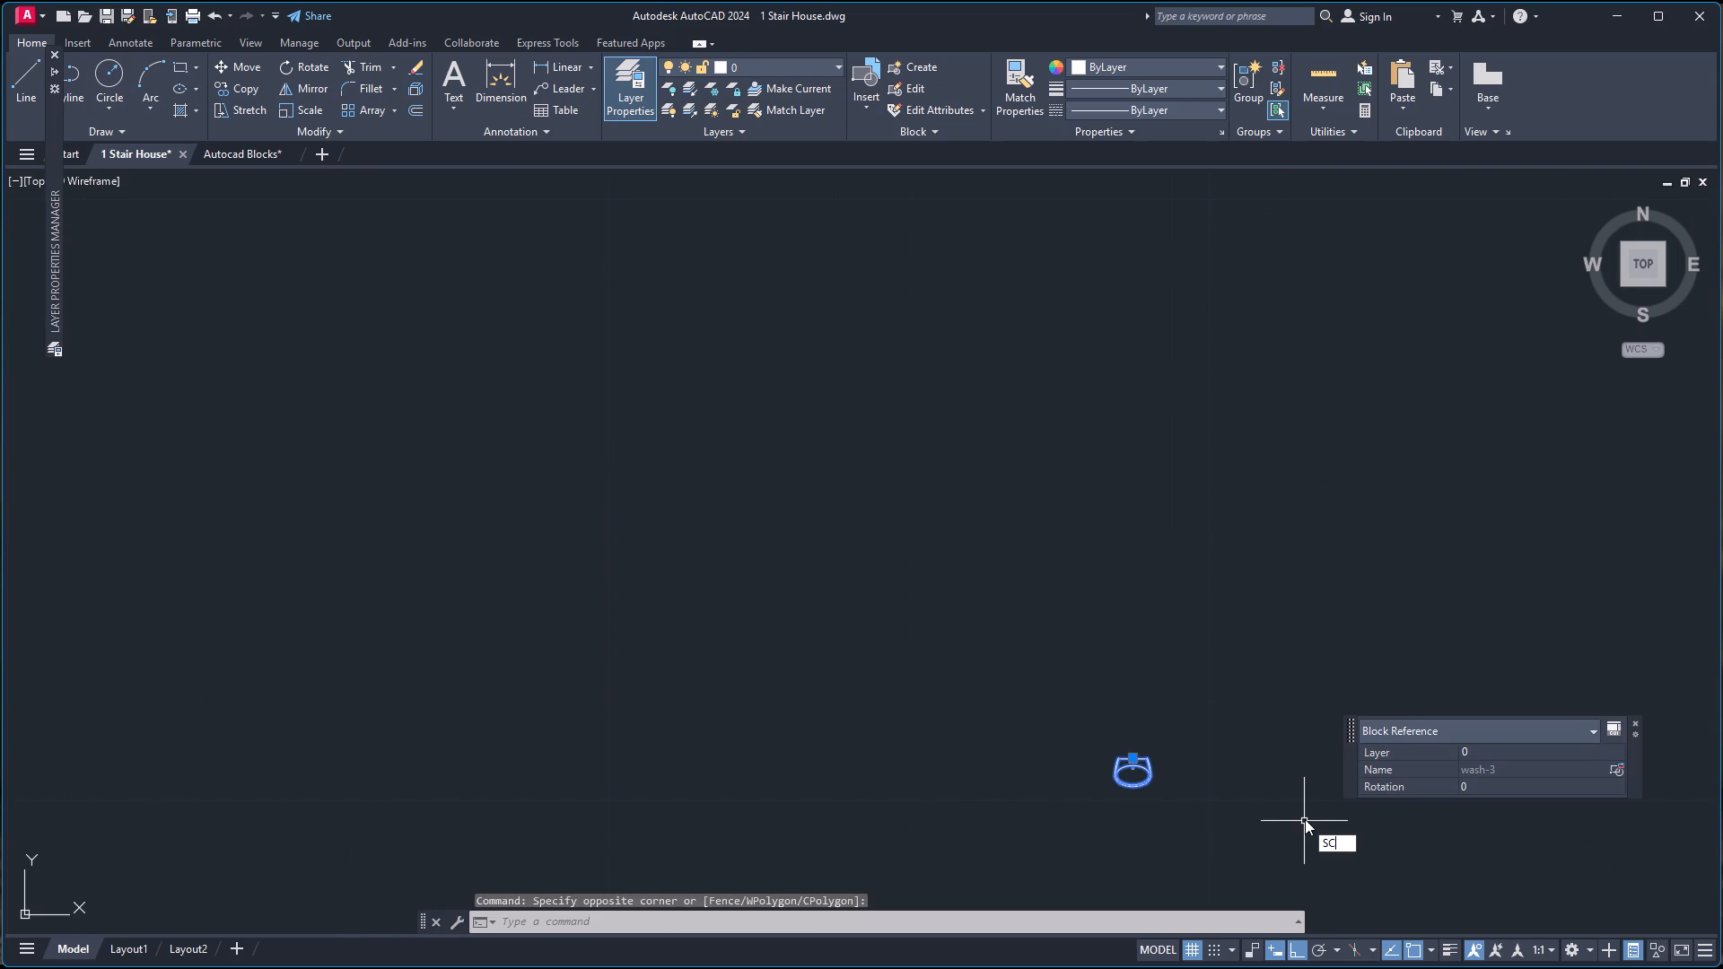
key("Return")
scroll(1160, 759, "up", 2)
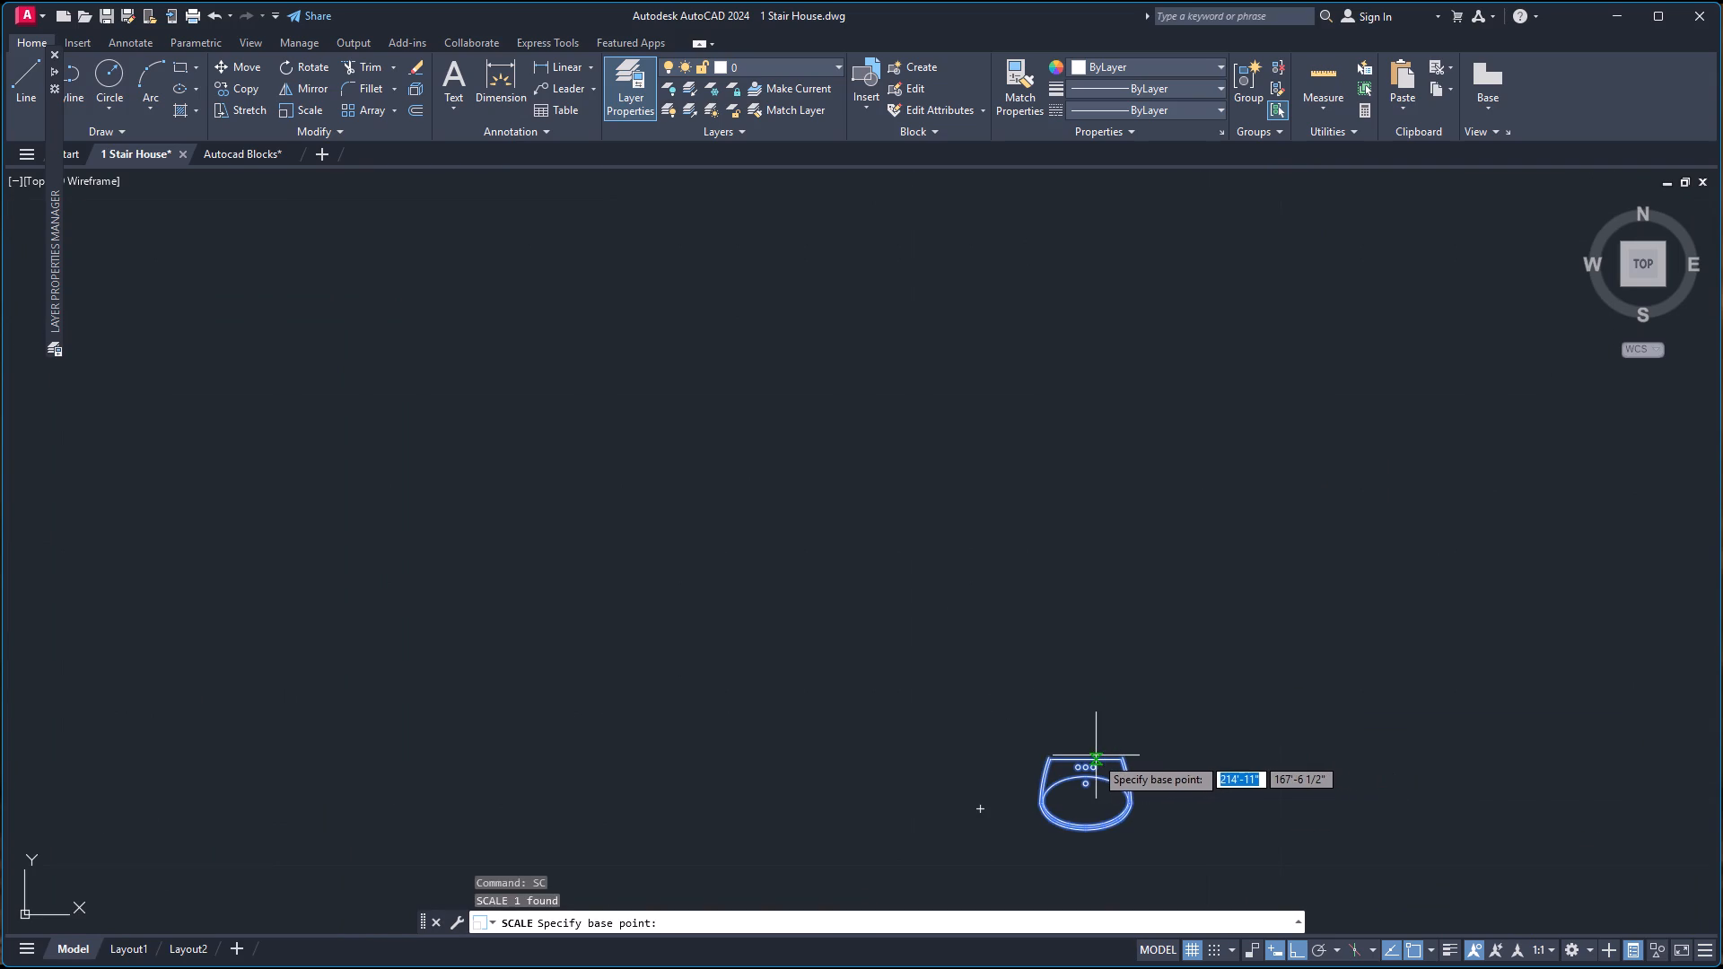
left_click(1084, 759)
scroll(1133, 660, "down", 8)
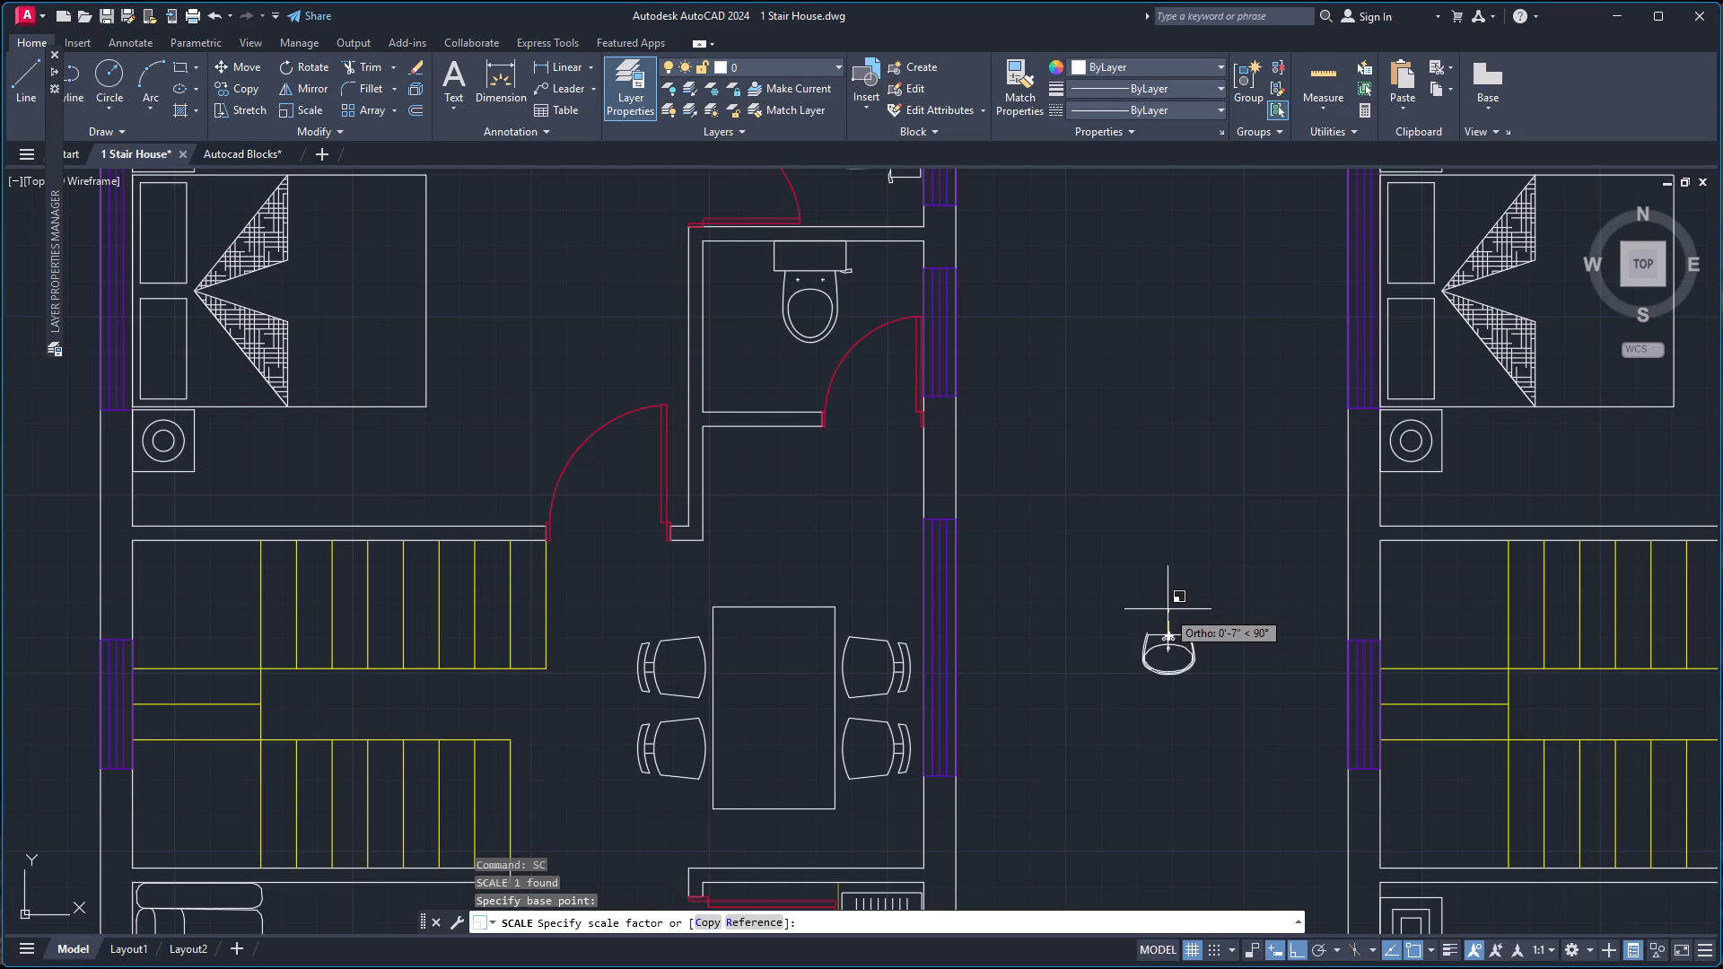
left_click(1168, 612)
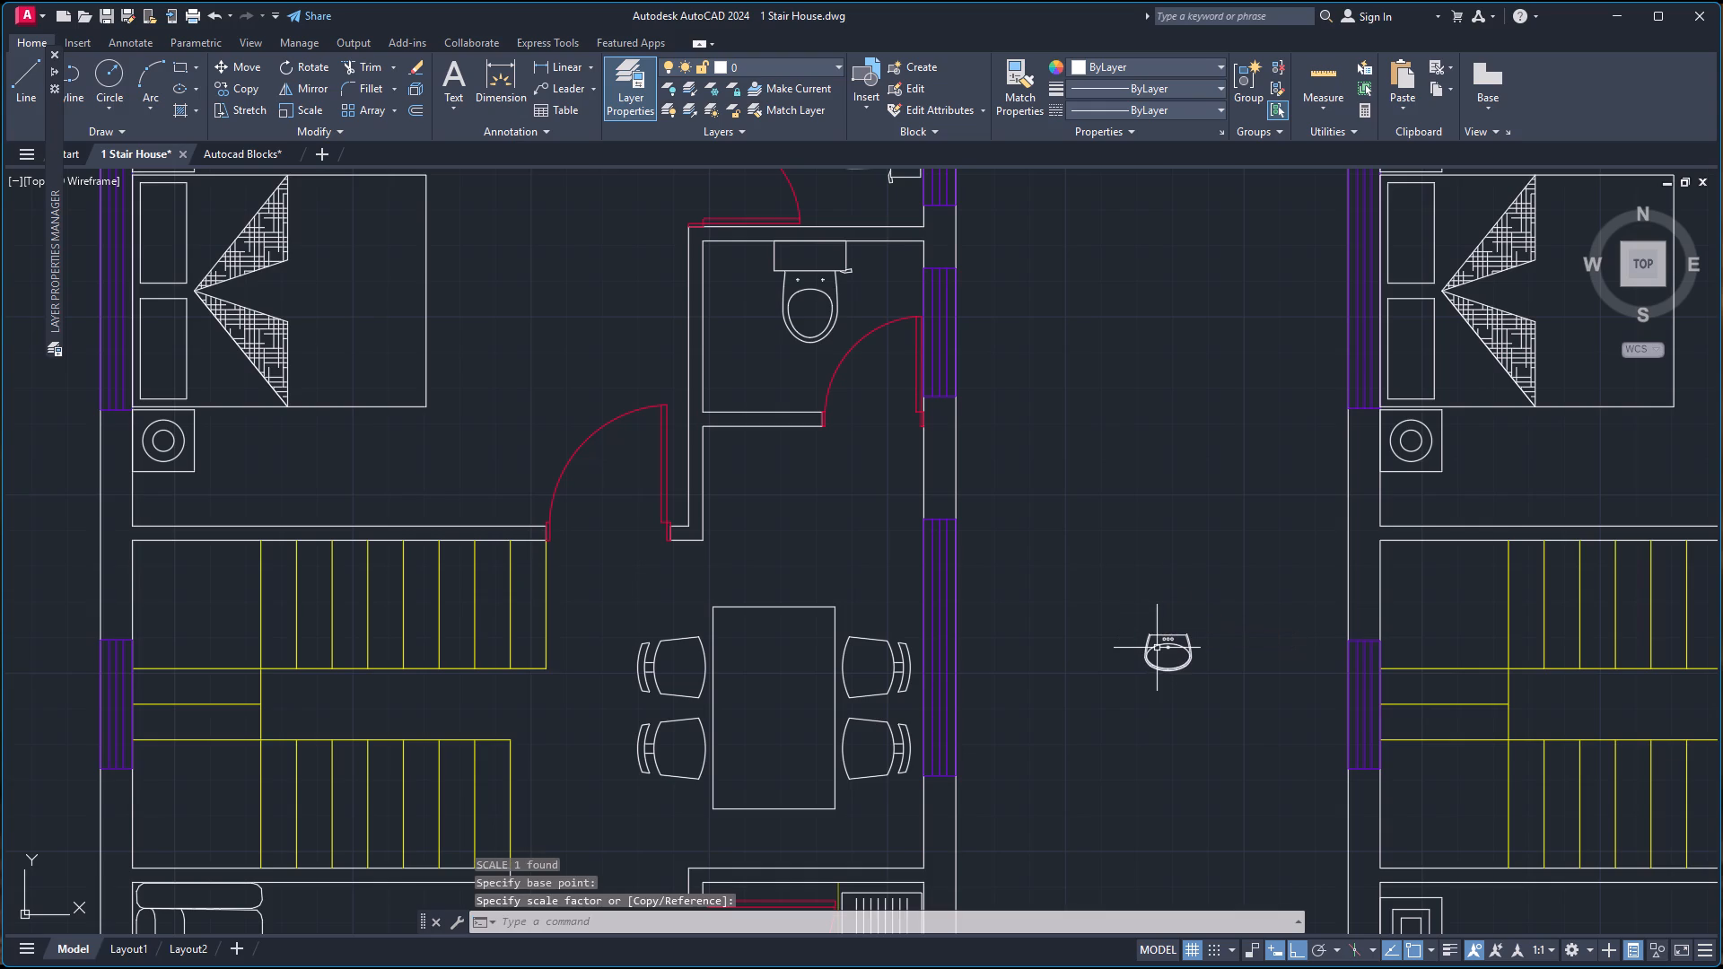
Copy the scaled washbasin by its back west corner onto the south face of the west plan's second bathroom south wall, facing the dining area.
left_click(1156, 650)
type("CO")
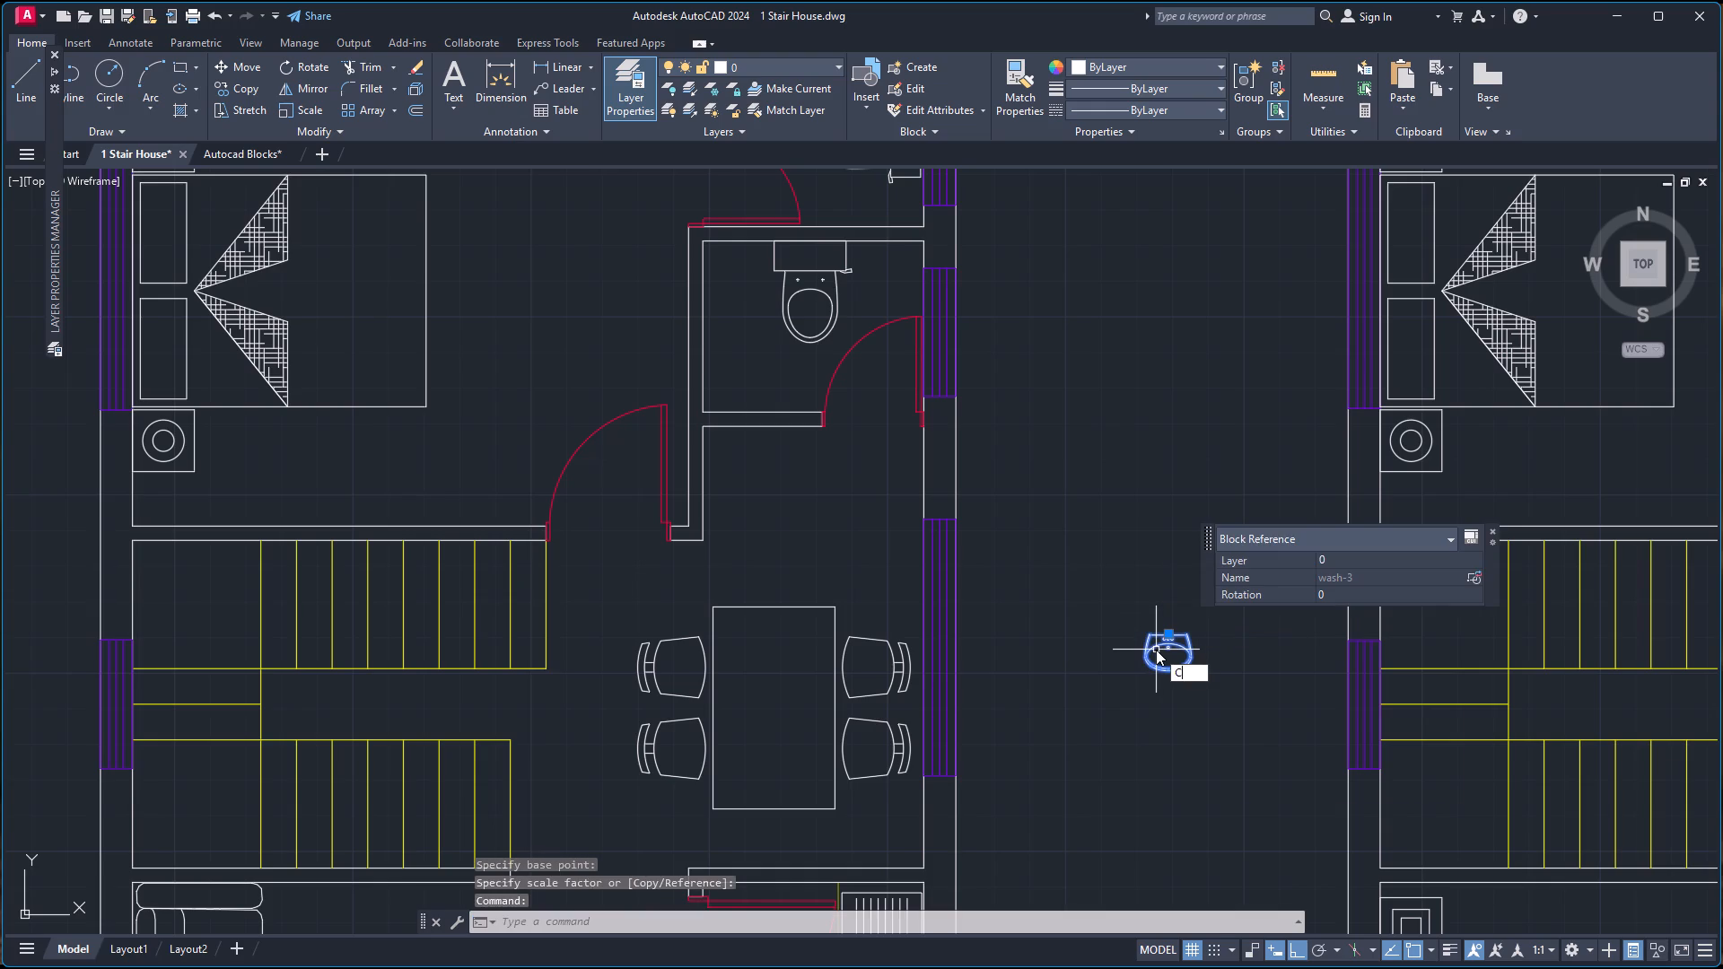
key("Return")
scroll(1159, 648, "up", 3)
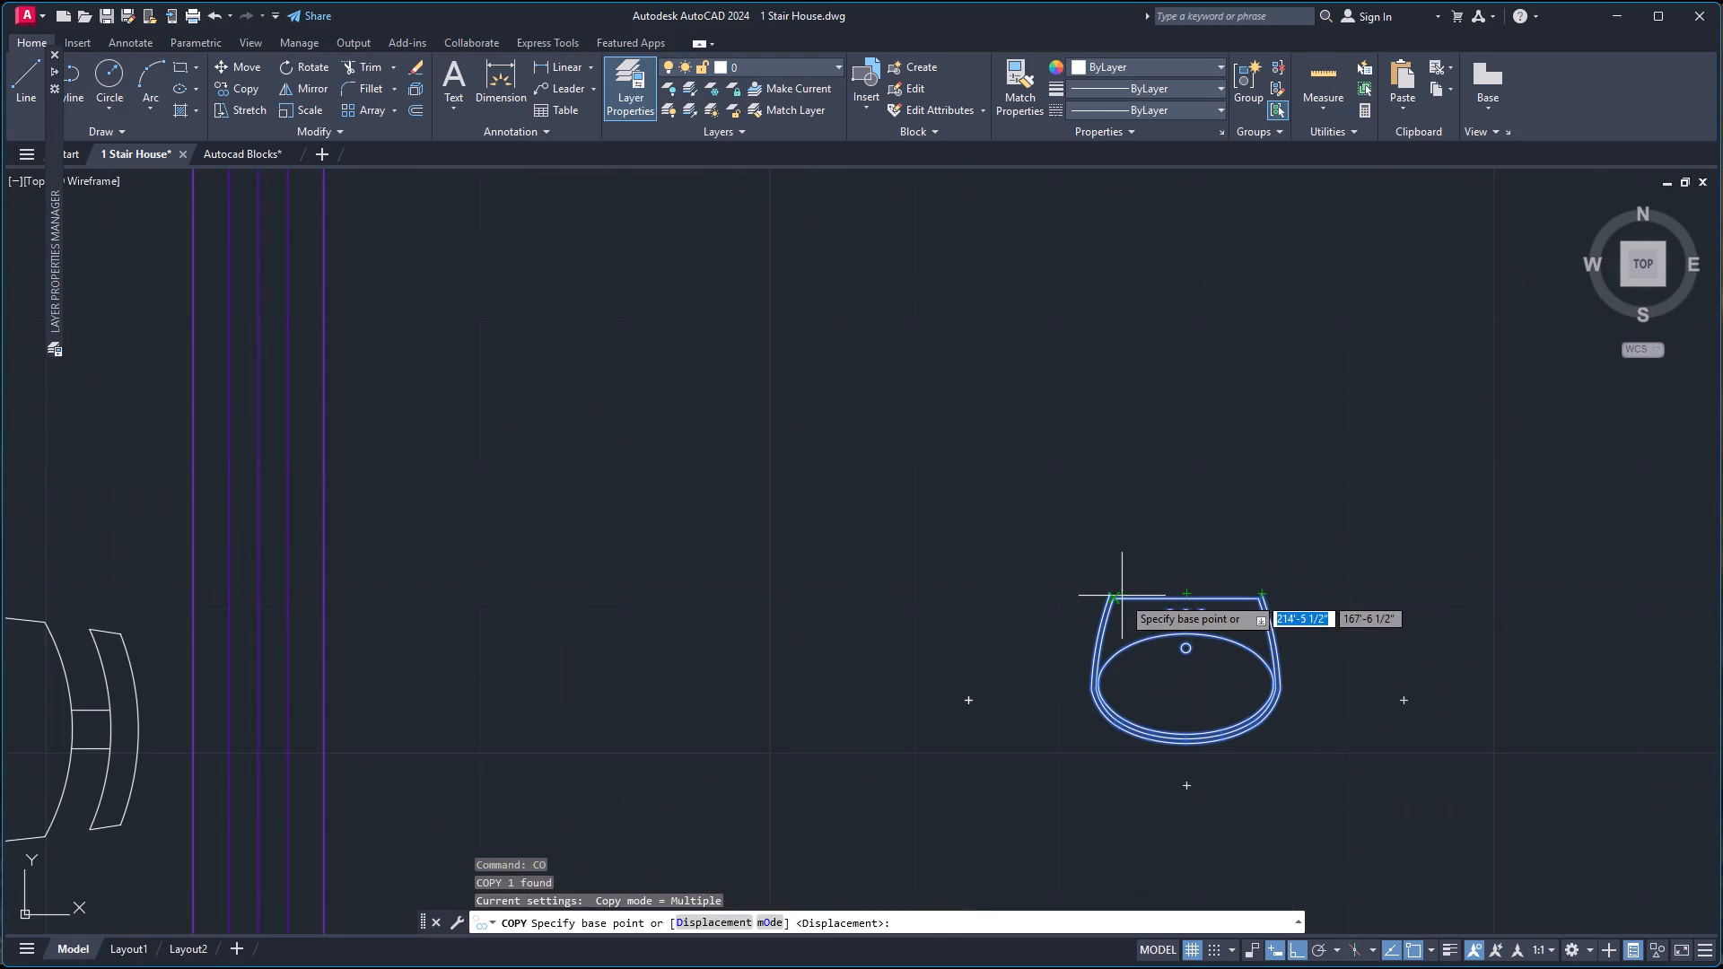
scroll(1113, 595, "up", 3)
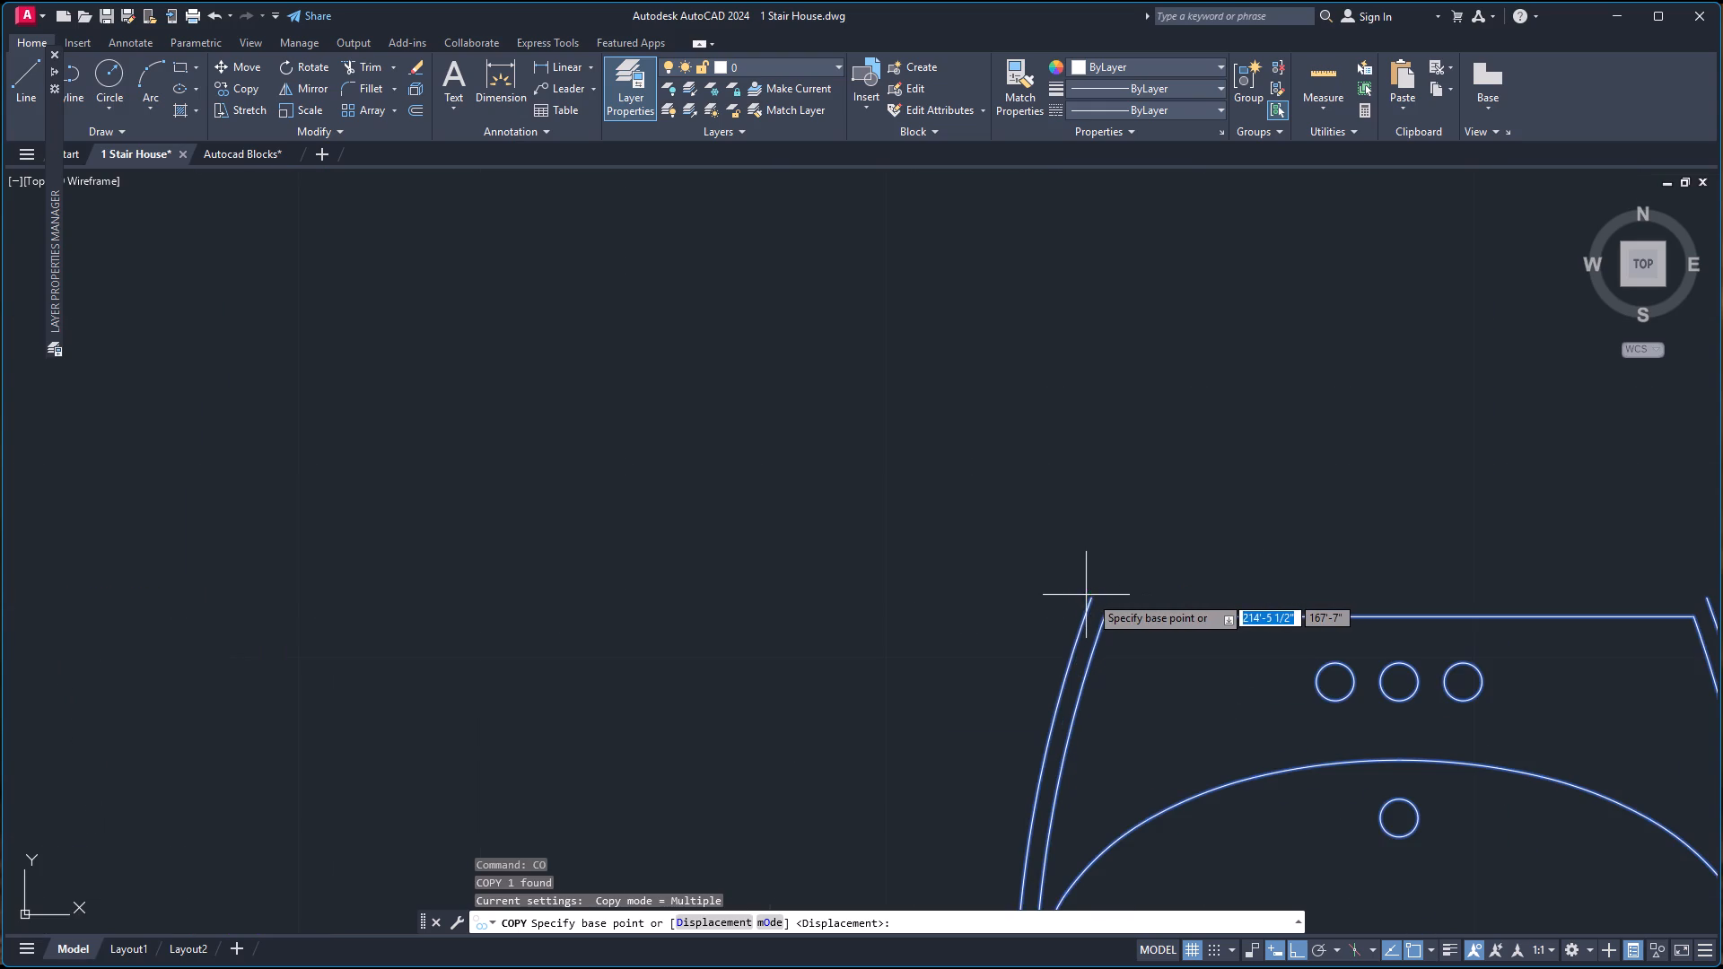
left_click(1091, 595)
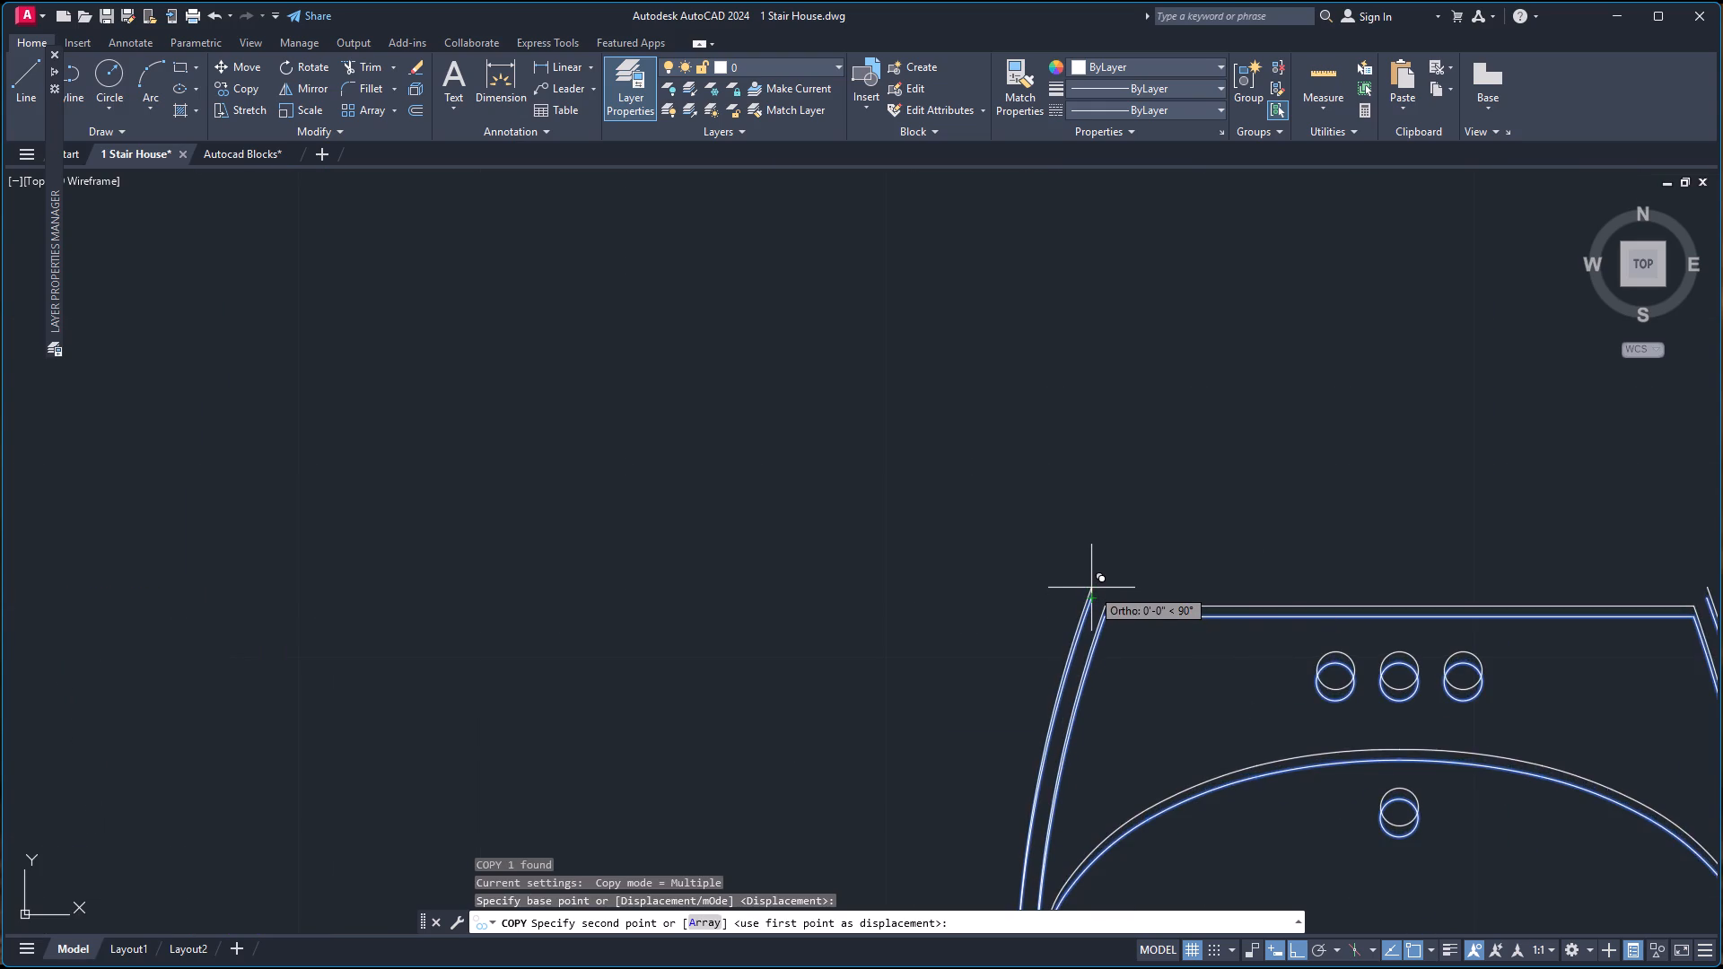
scroll(1091, 588, "down", 5)
scroll(668, 386, "down", 3)
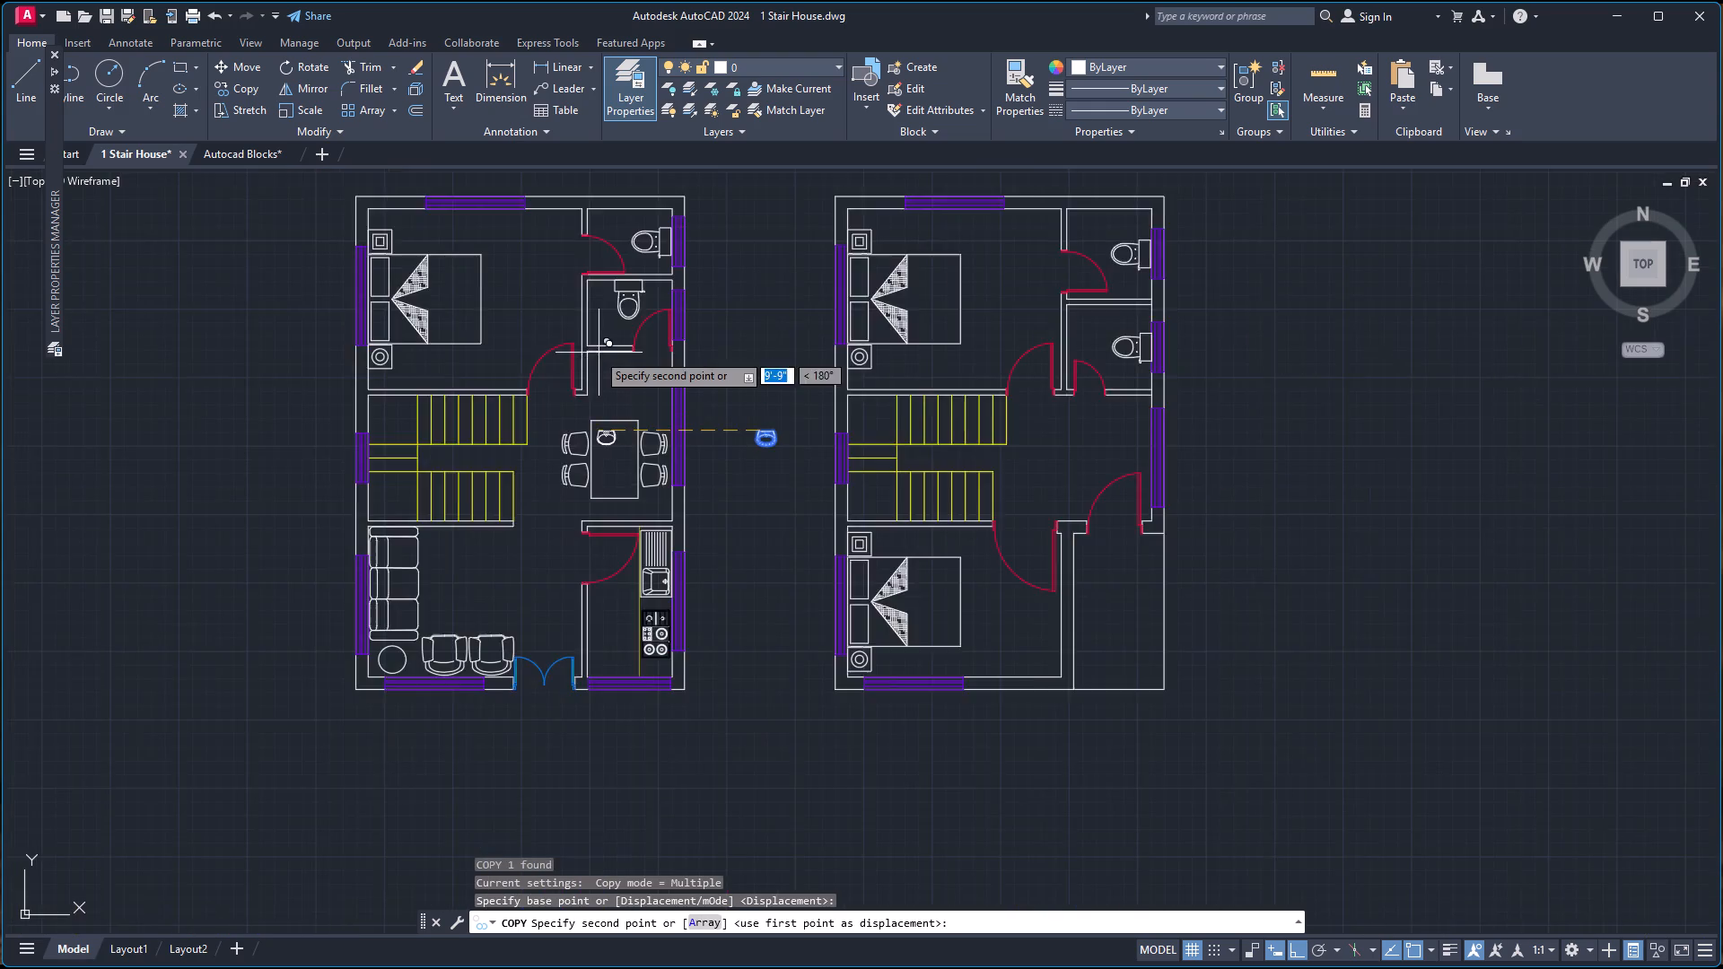
scroll(597, 353, "up", 3)
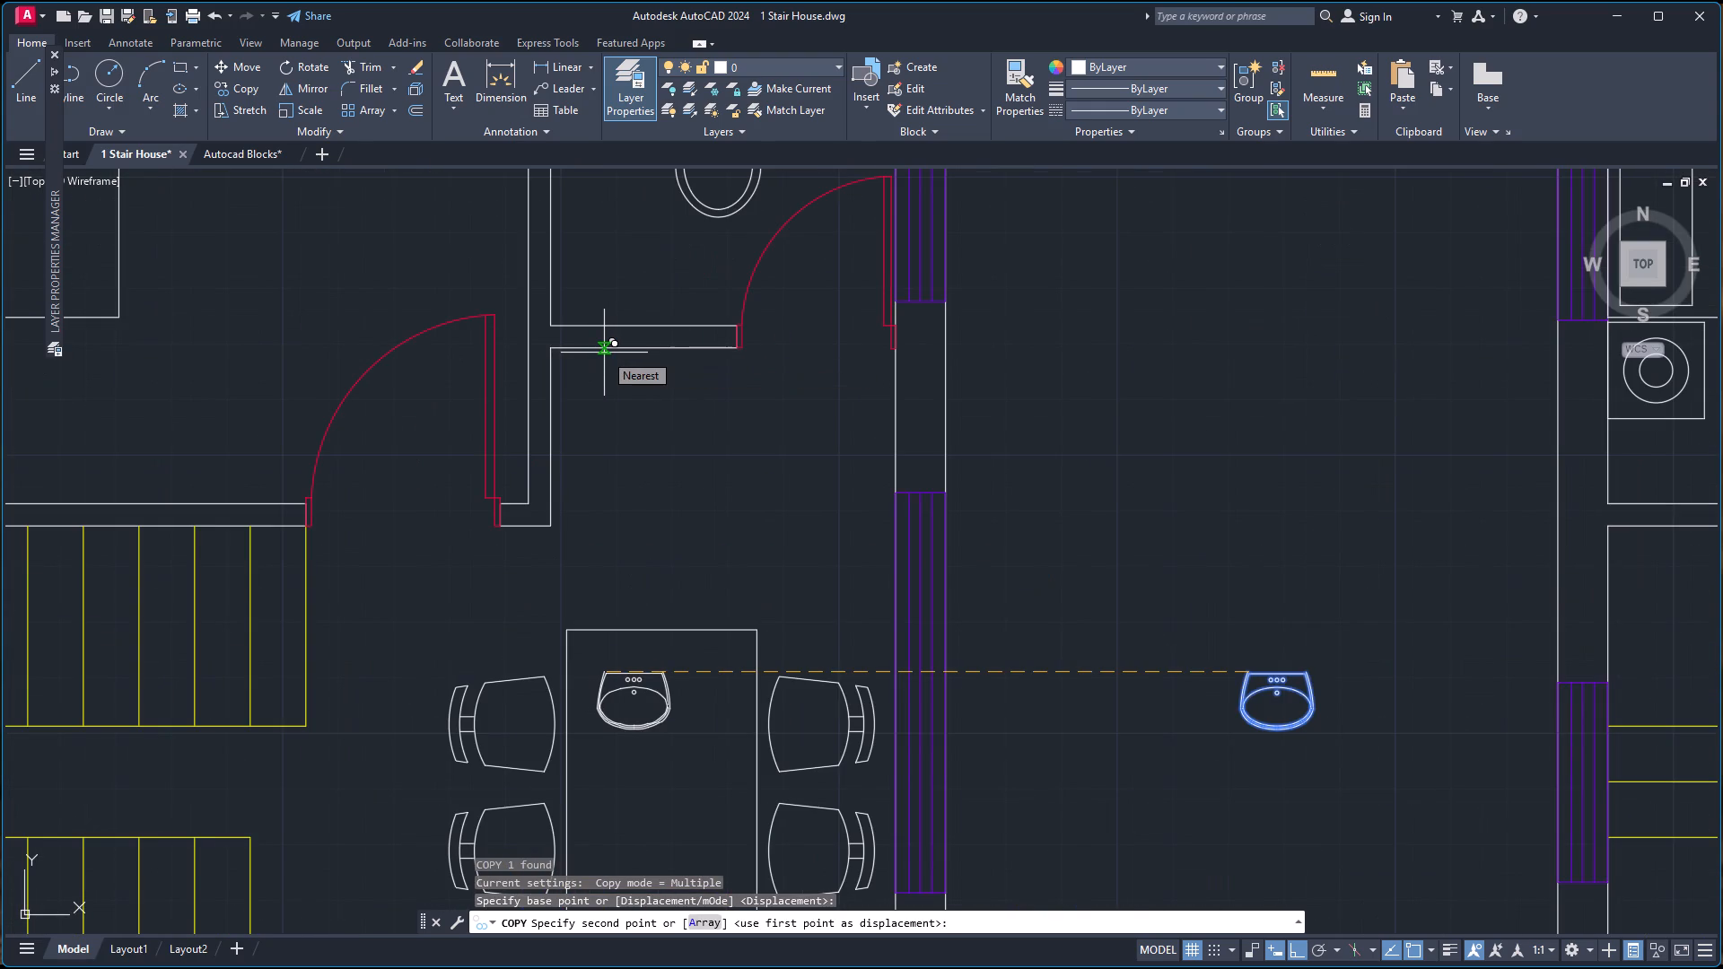
left_click(604, 347)
Place another washbasin copy against the south face of the east plan's second bathroom south wall, between the bathroom door and east wall.
scroll(884, 431, "down", 3)
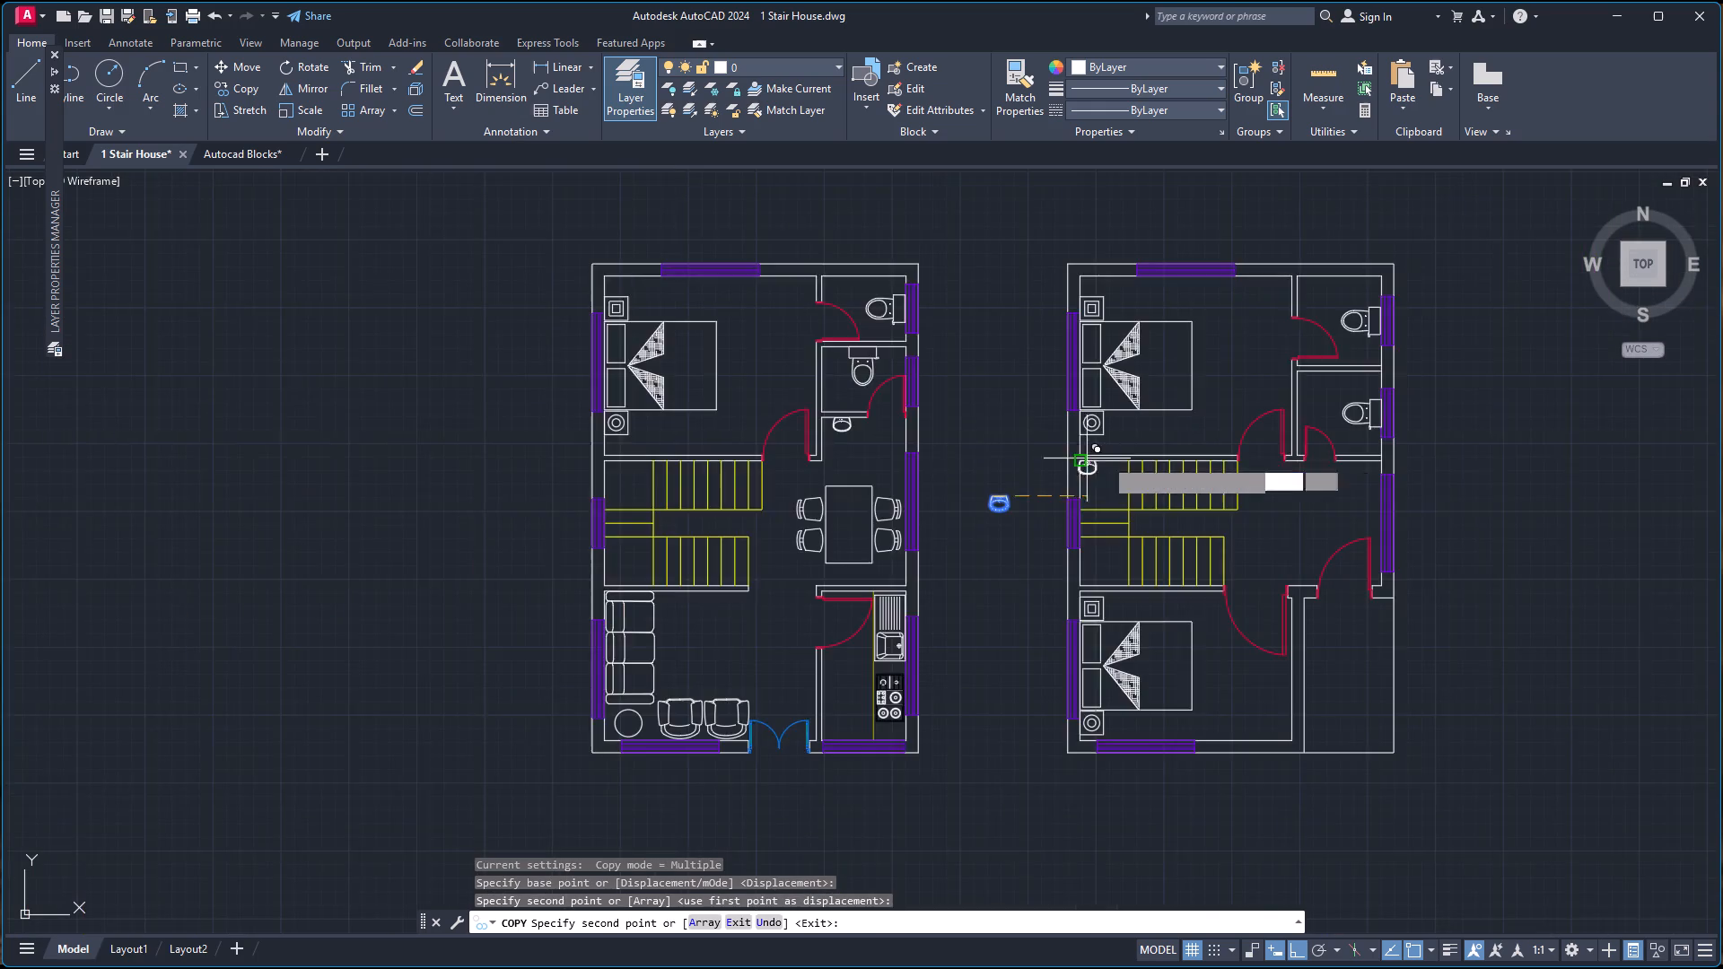
scroll(1127, 458, "up", 3)
scroll(1418, 462, "down", 4)
scroll(1498, 467, "up", 4)
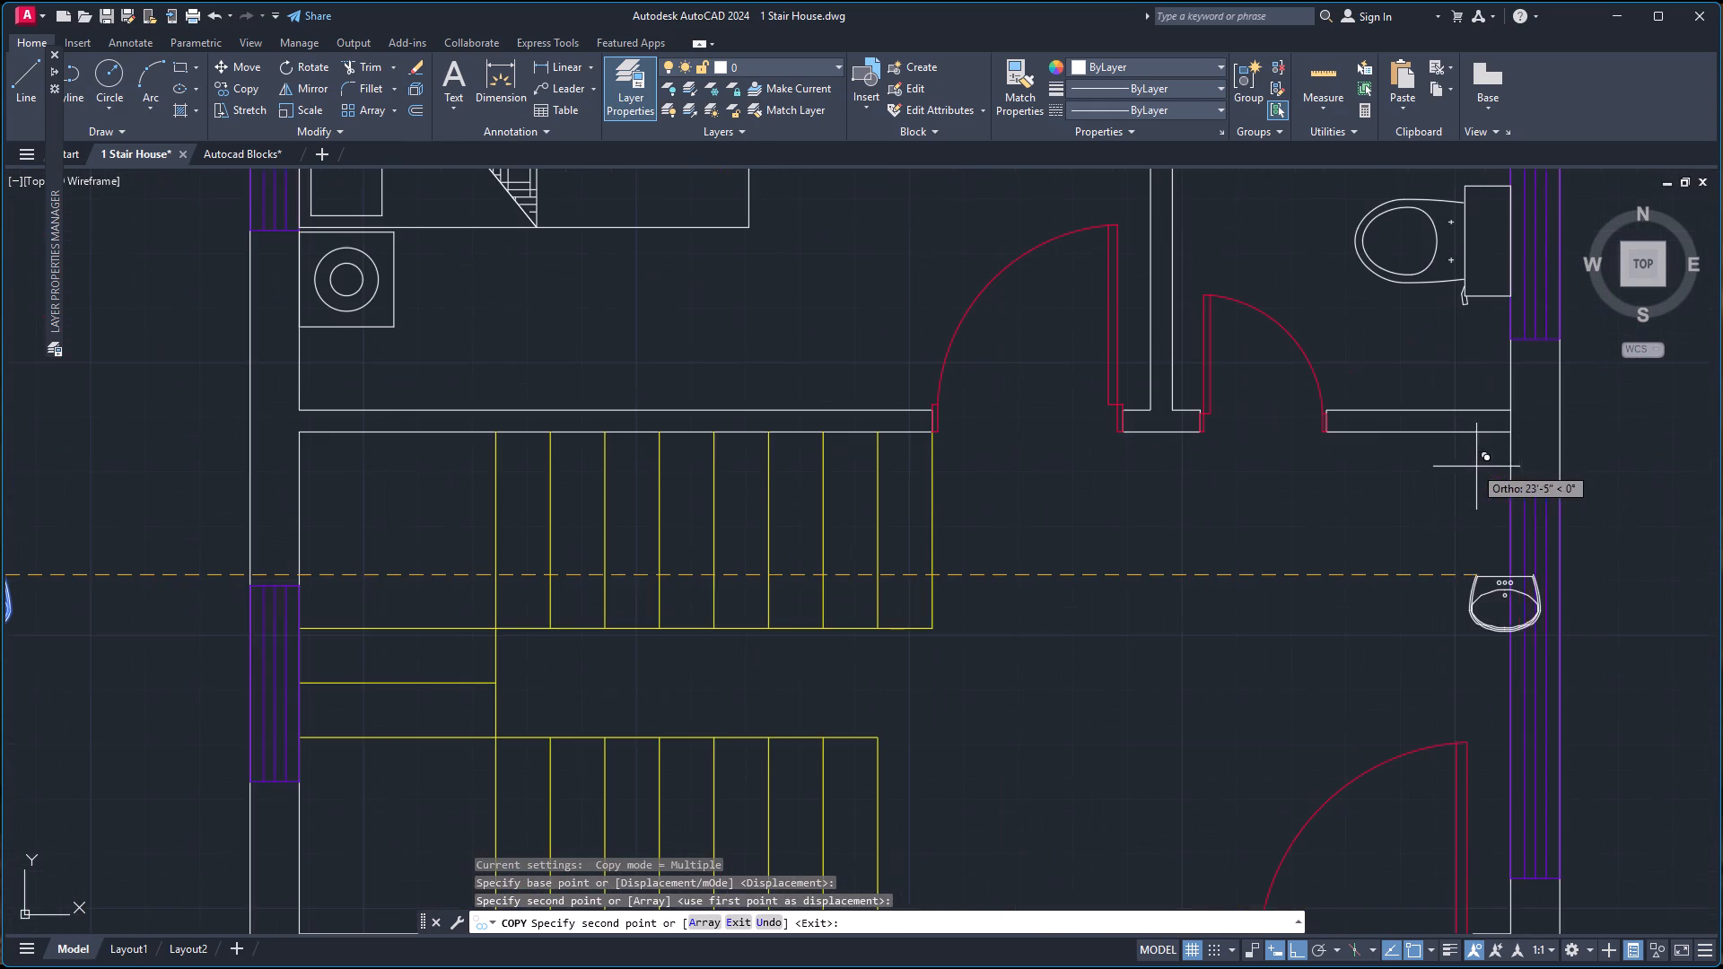
left_click(1417, 434)
scroll(1421, 474, "down", 4)
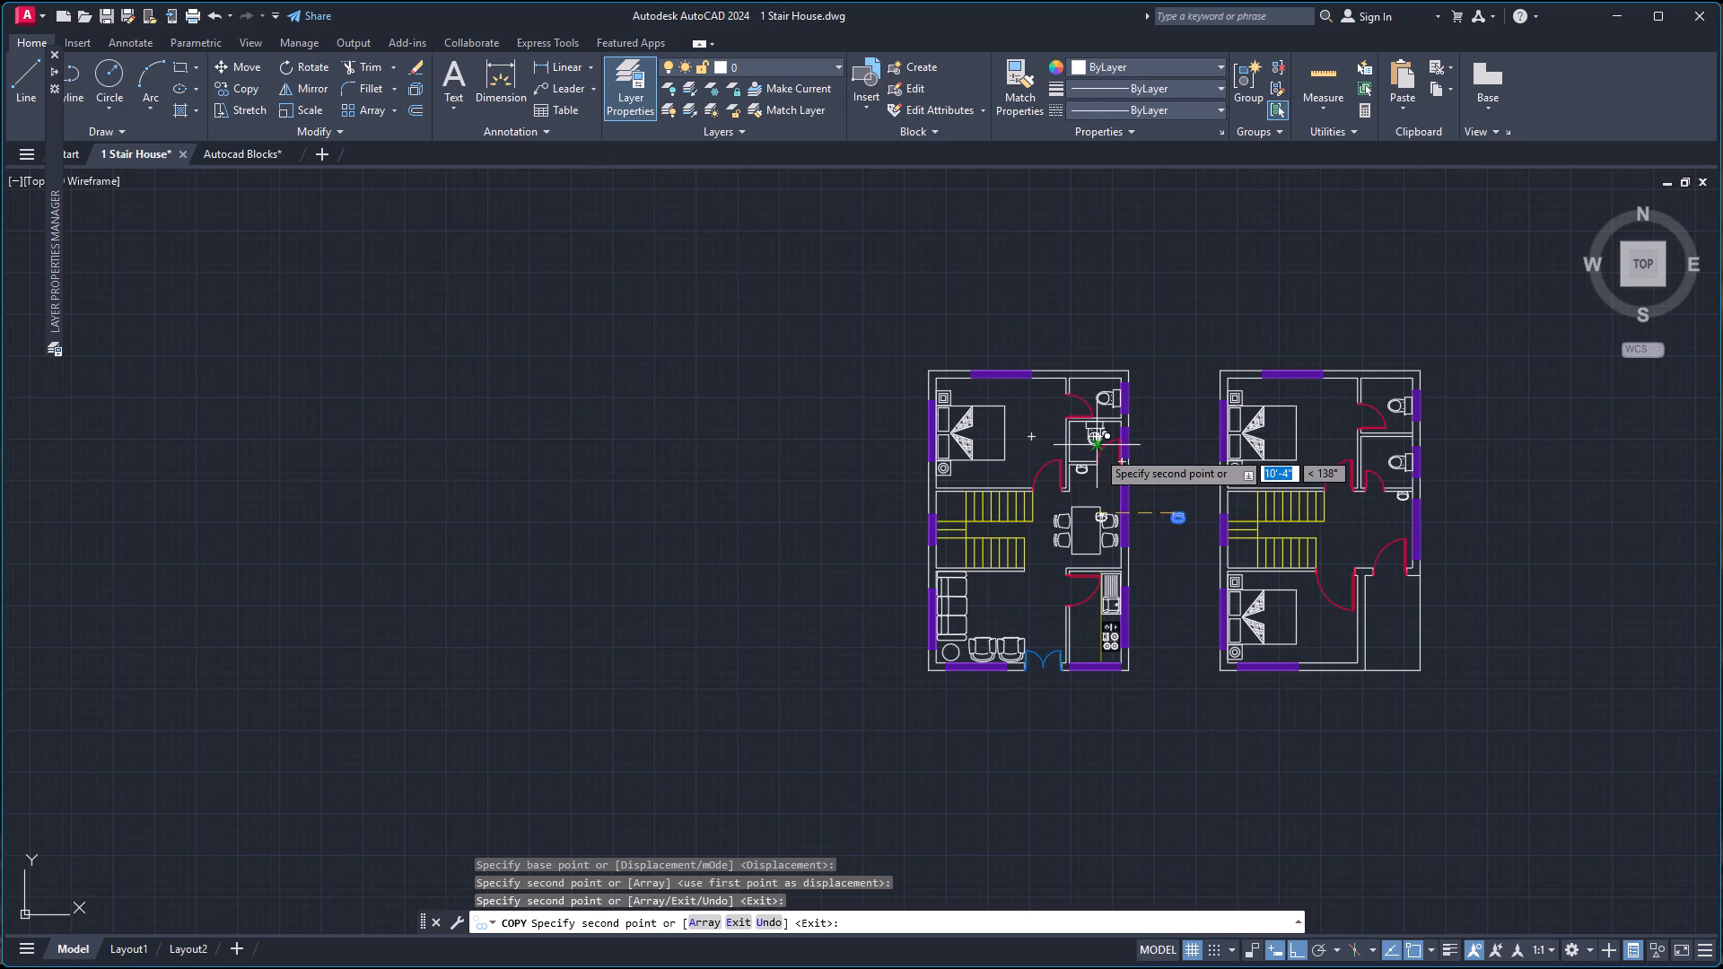
scroll(1073, 355, "up", 3)
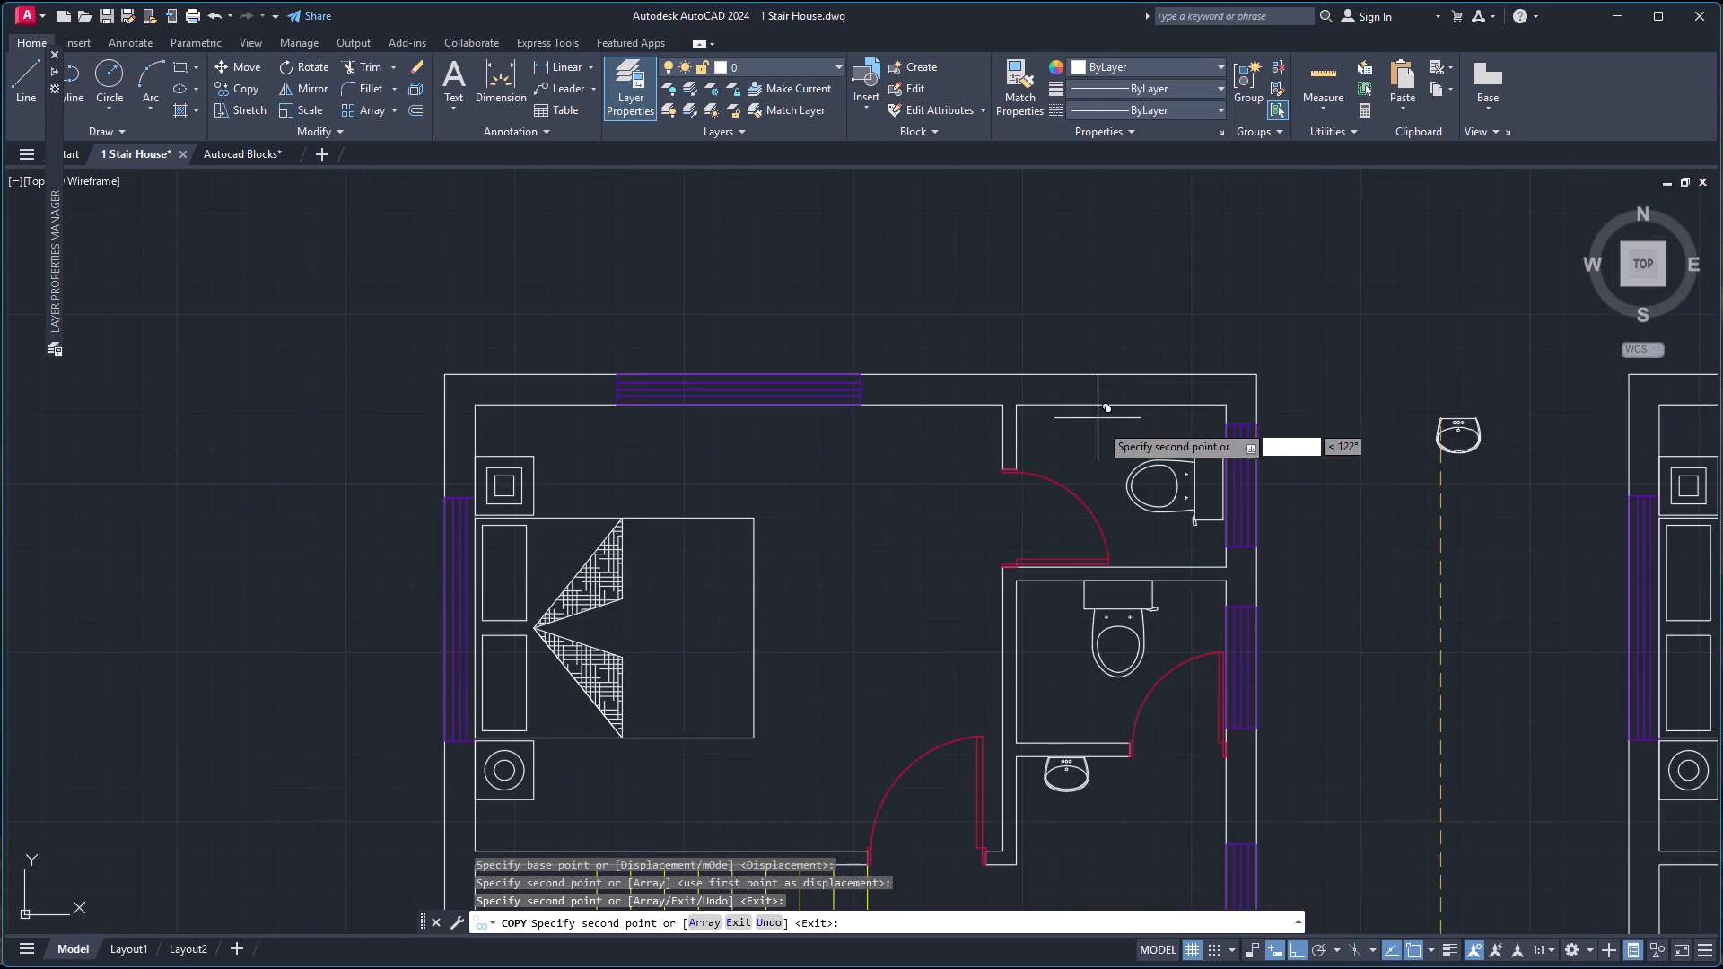
scroll(1130, 537, "down", 3)
key("Escape")
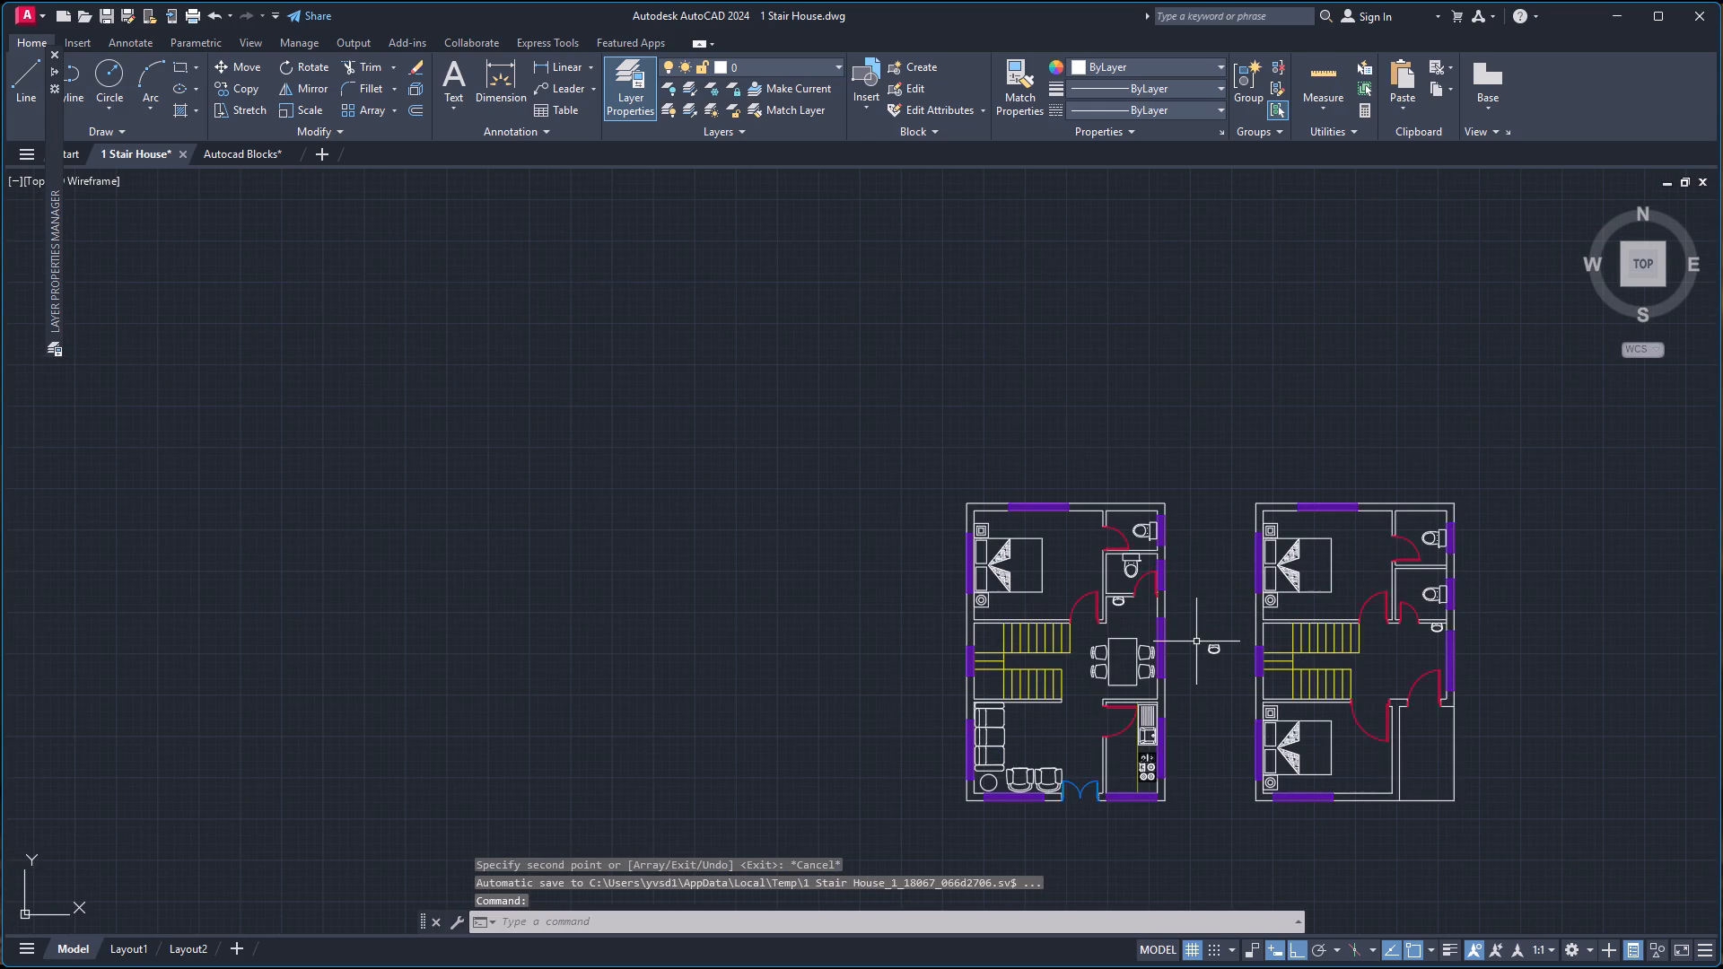
Rotate the washbasin left between the plans by 90° about its back edge midpoint, so its back faces west.
left_click(1196, 641)
left_click(1233, 675)
key("r")
key("o")
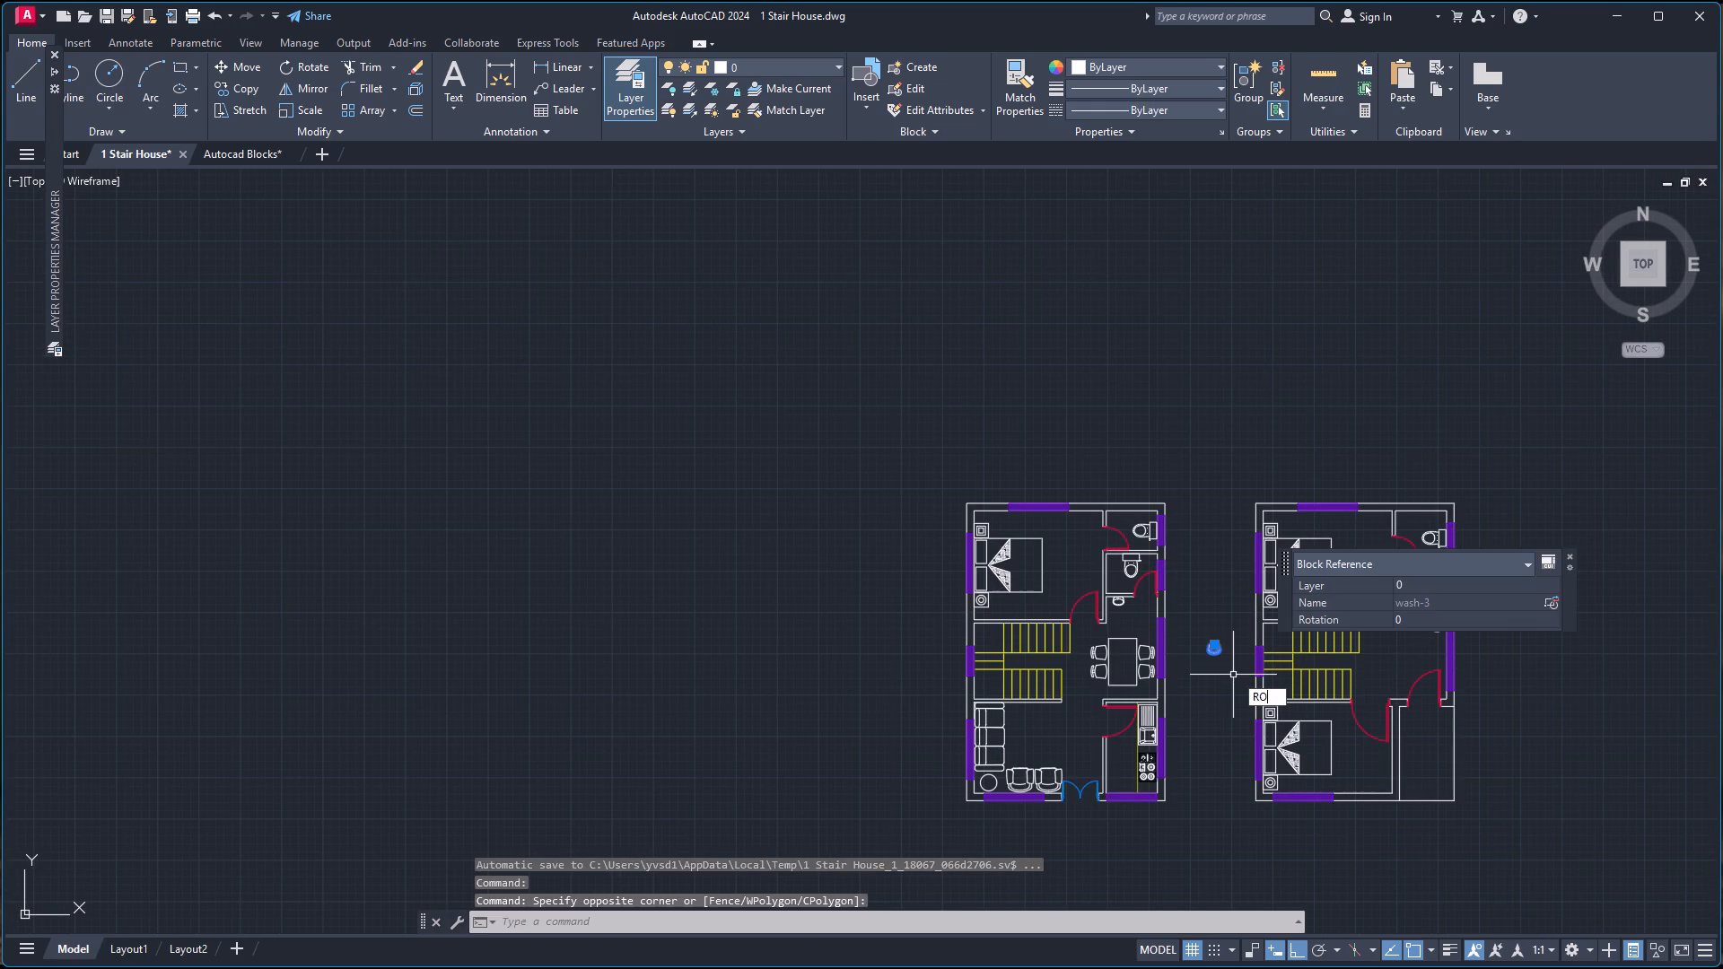
key("Return")
scroll(1232, 665, "up", 2)
scroll(1170, 595, "up", 3)
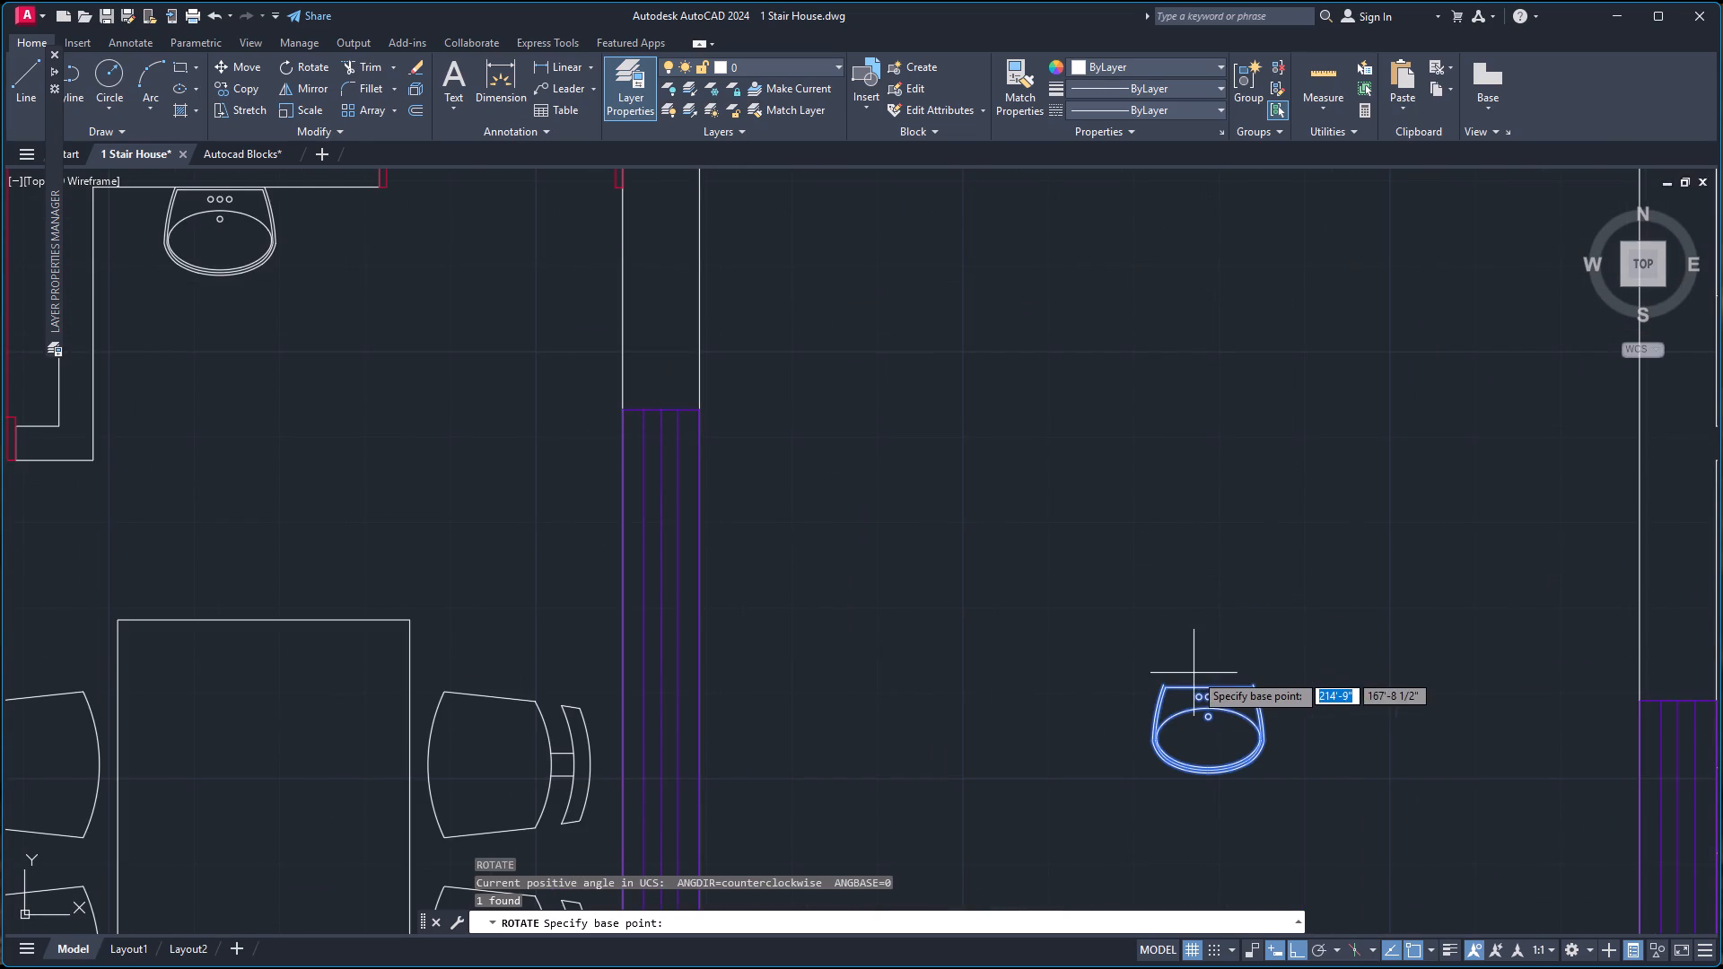
left_click(1204, 686)
left_click(1204, 473)
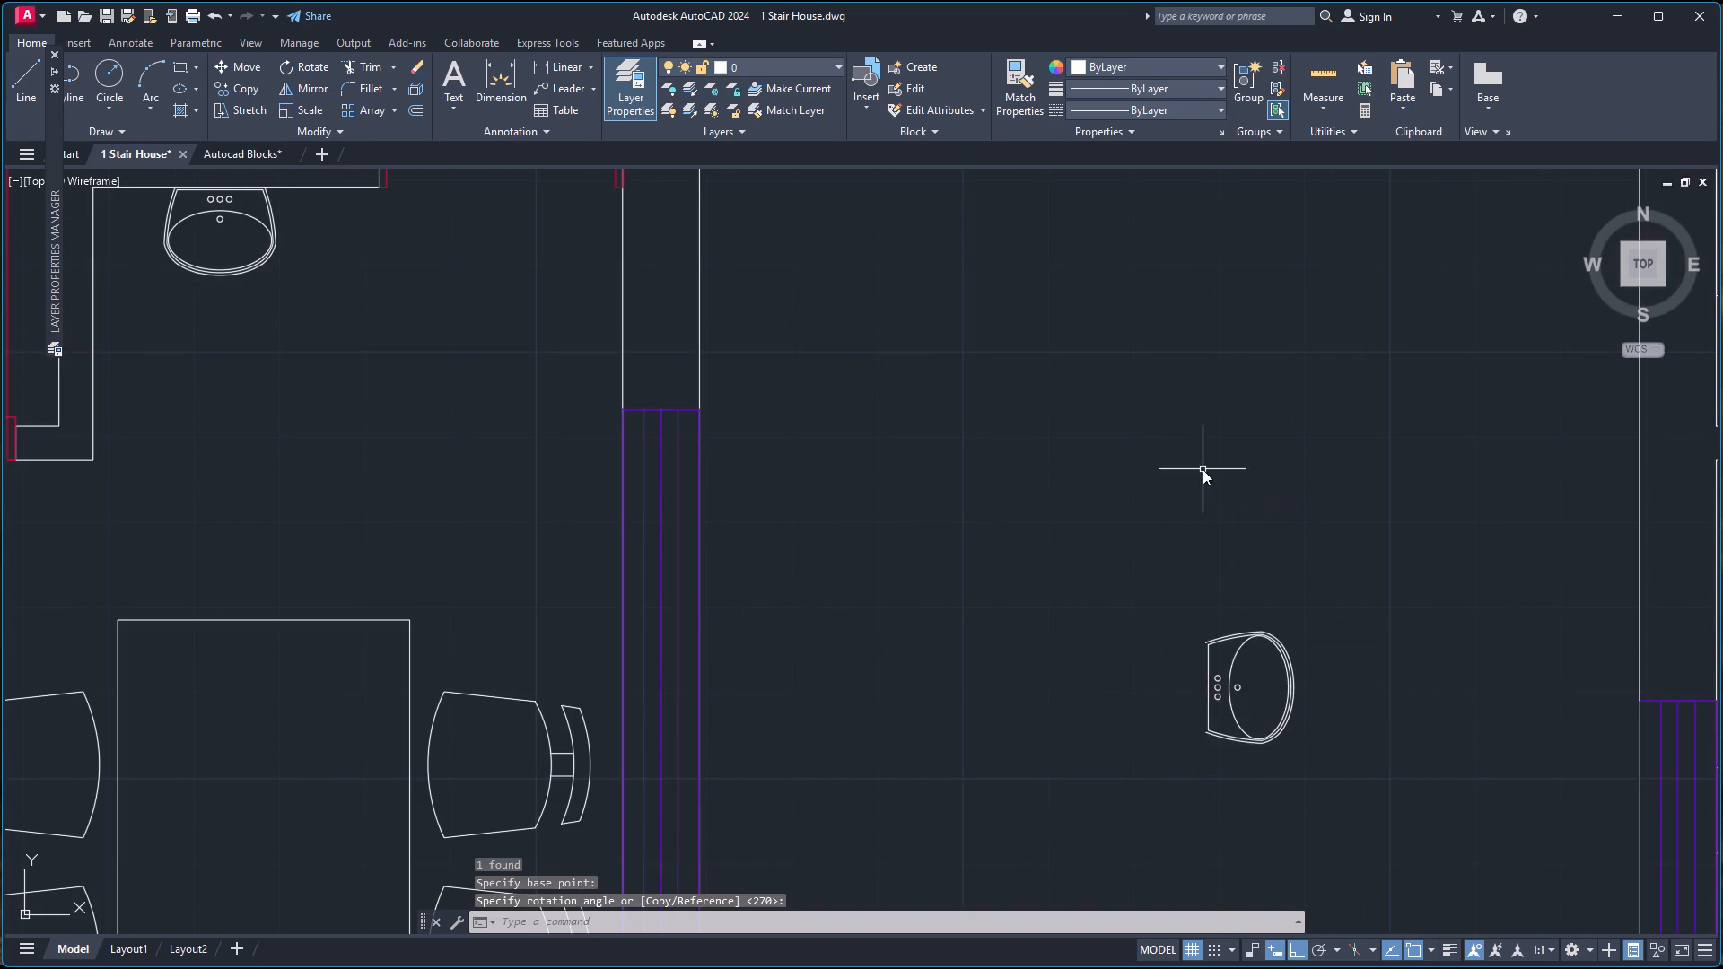
Copy the rotated washbasin by its back south corner onto the west wall of the west plan's north bathroom, north of the door.
left_click(1209, 648)
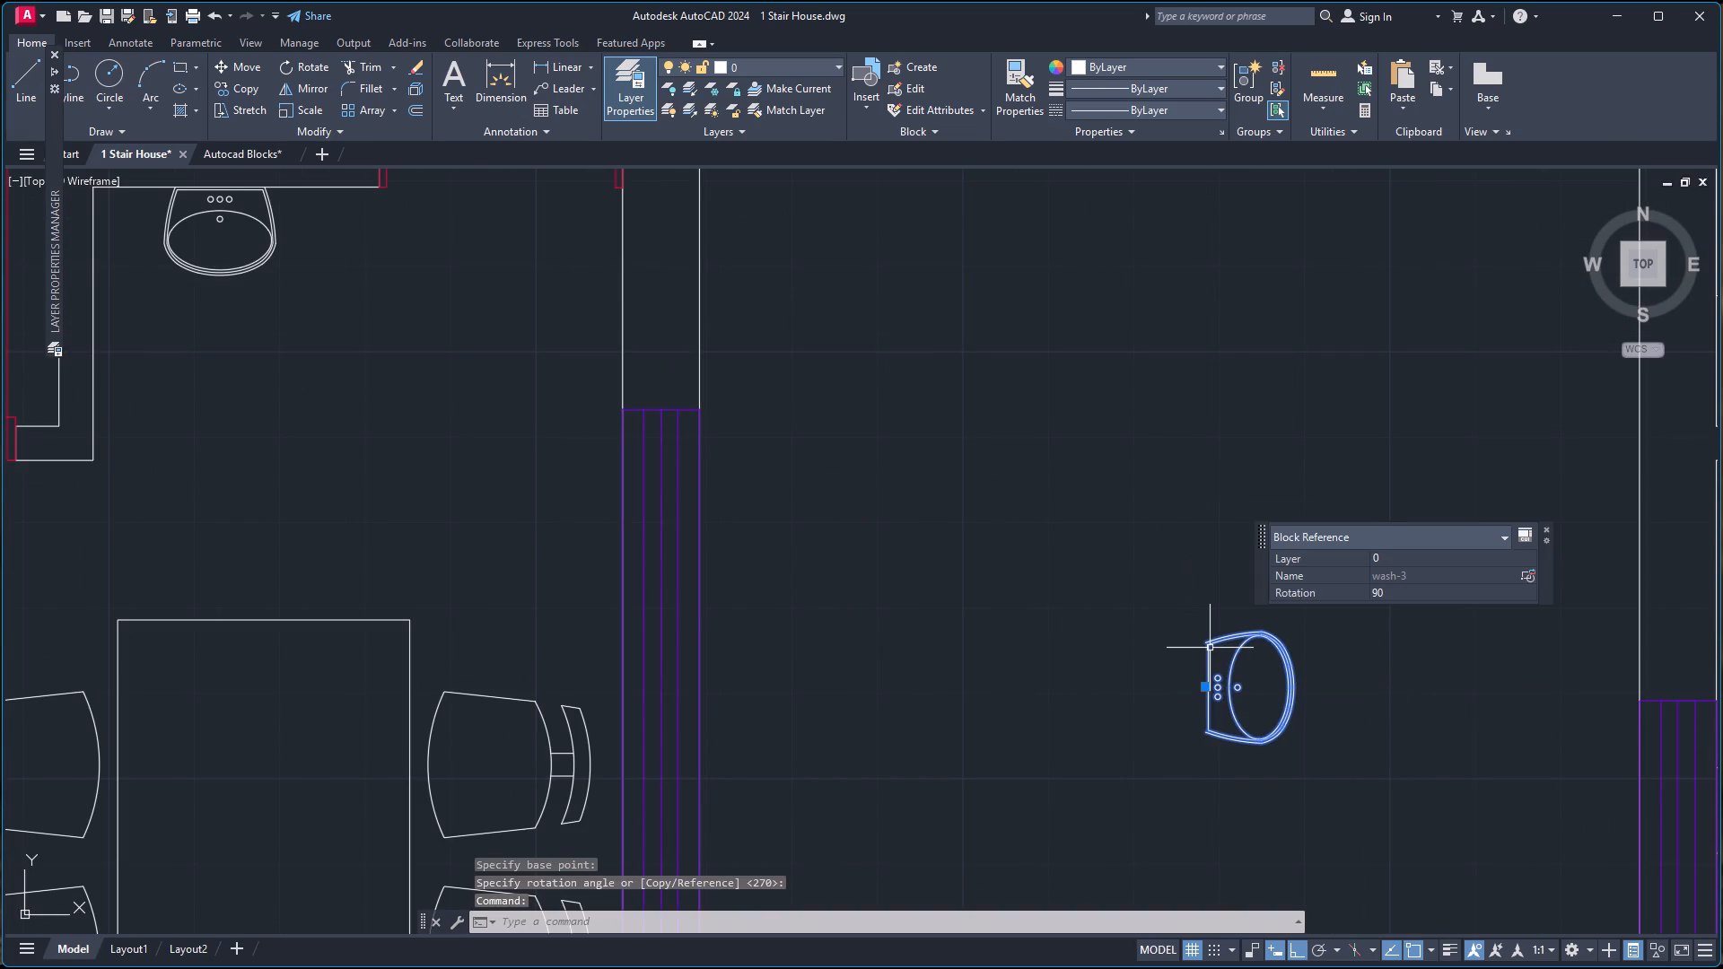
key("c")
key("o")
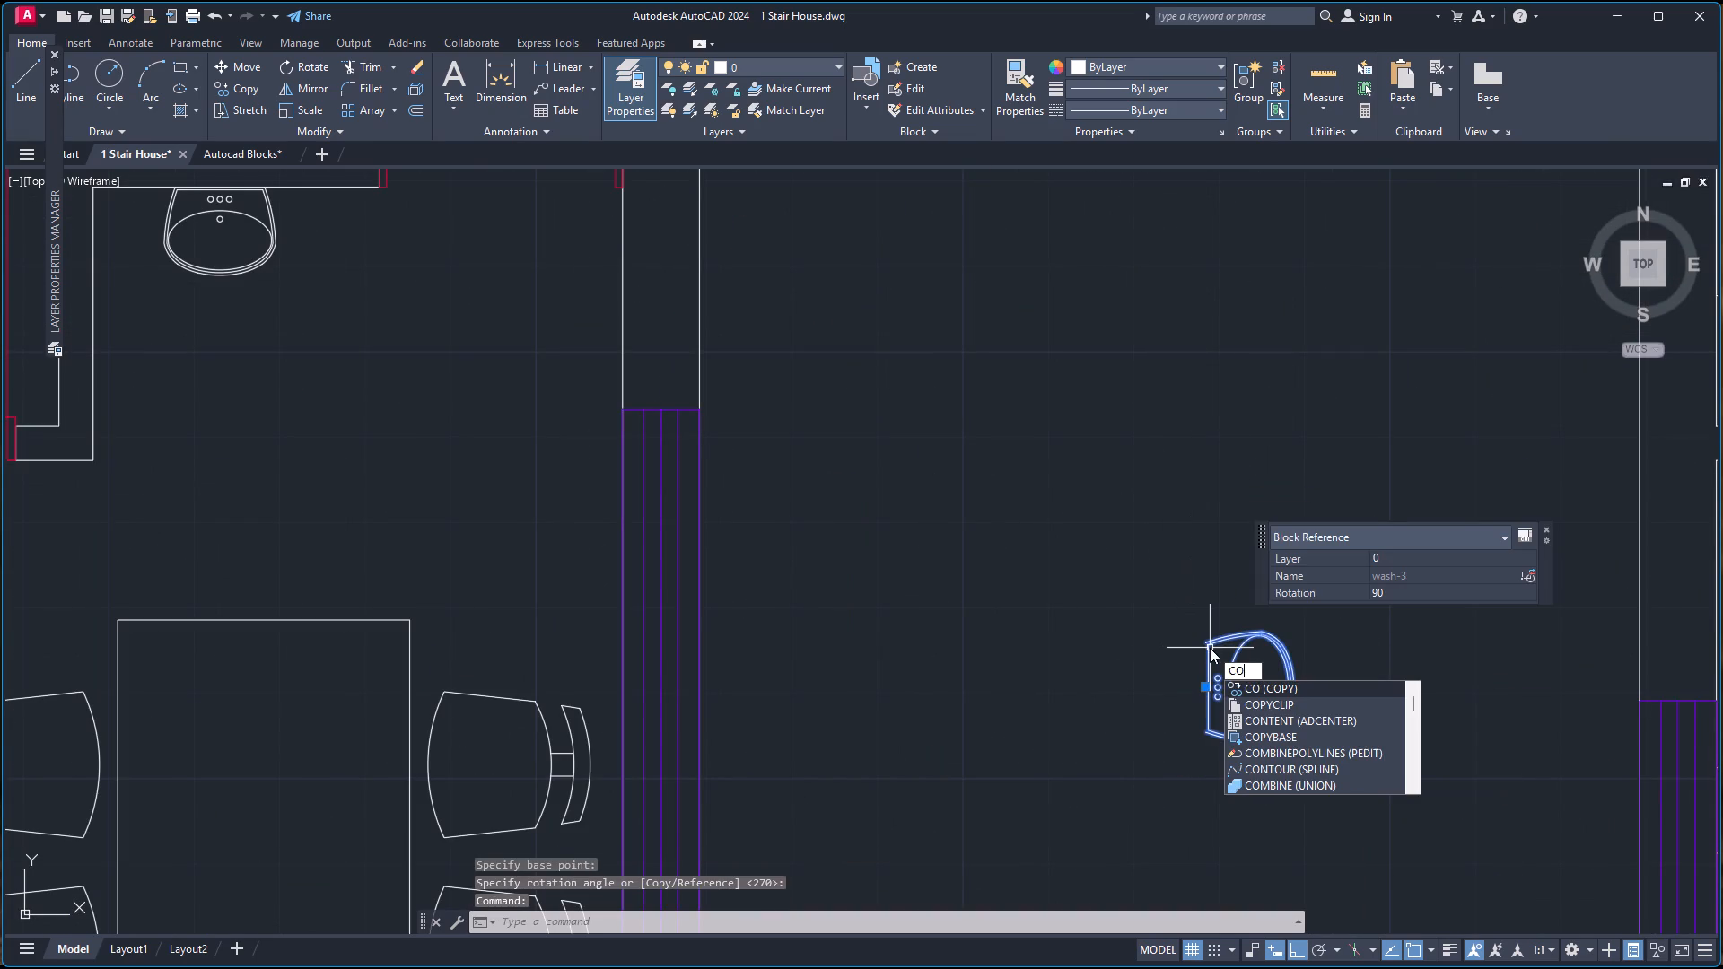
key("Return")
scroll(1185, 735, "up", 1)
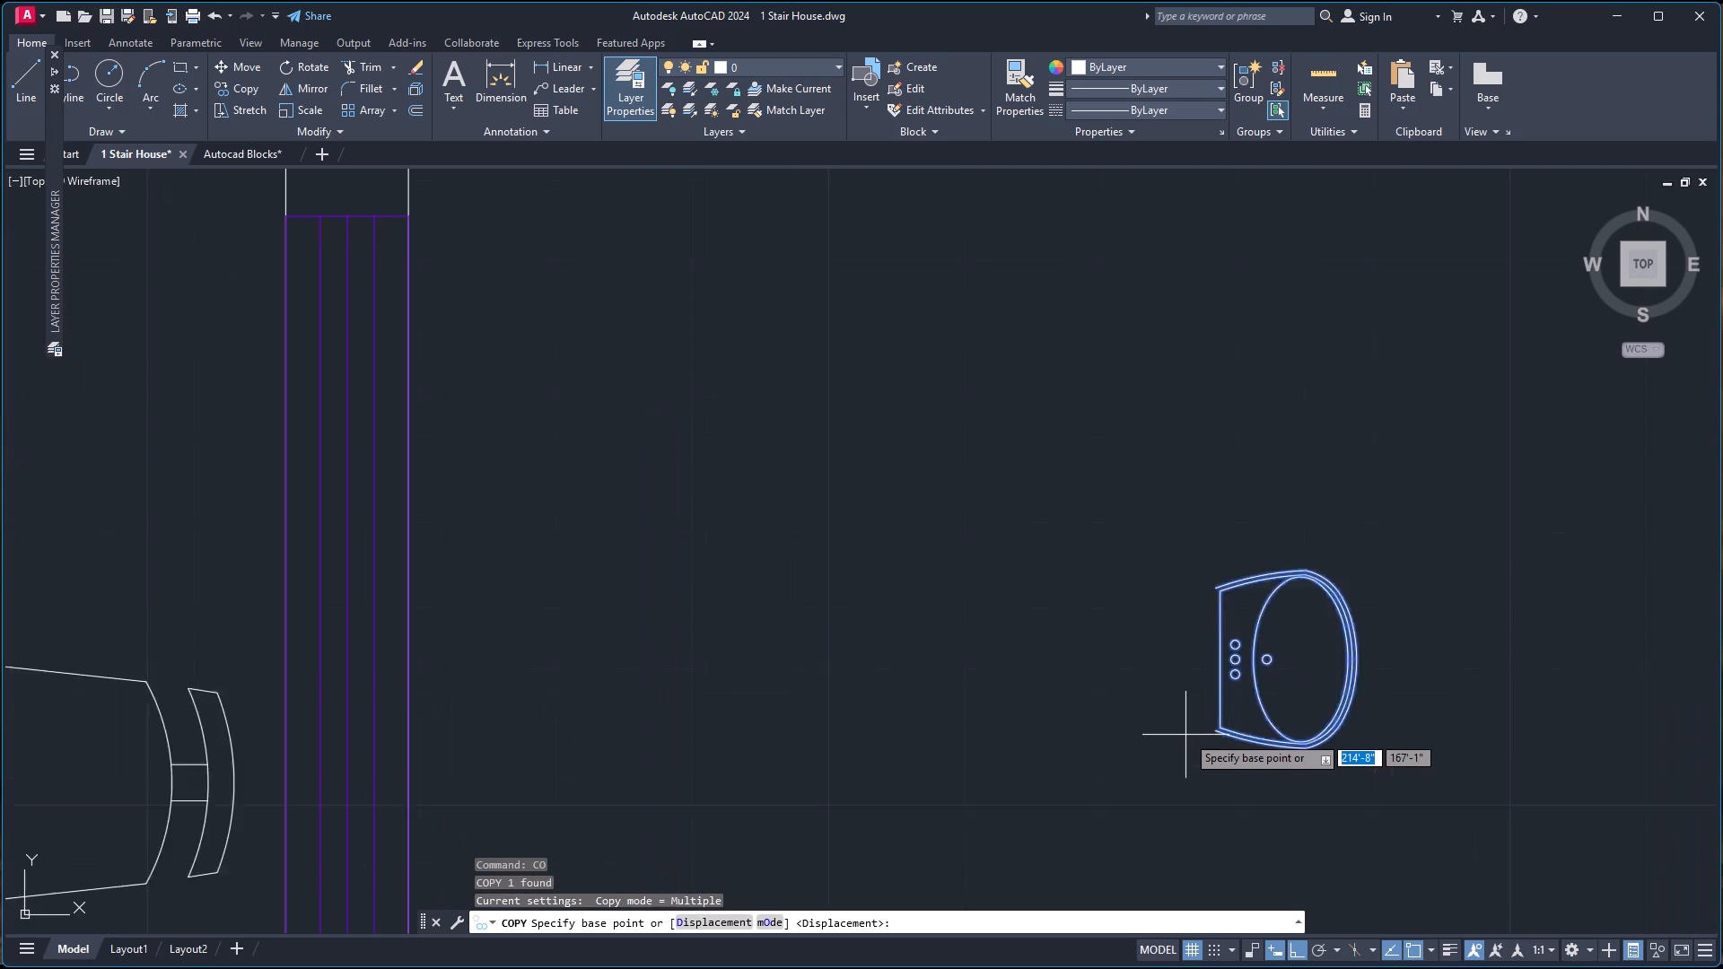
scroll(1186, 735, "up", 2)
left_click(1246, 724)
scroll(672, 362, "down", 4)
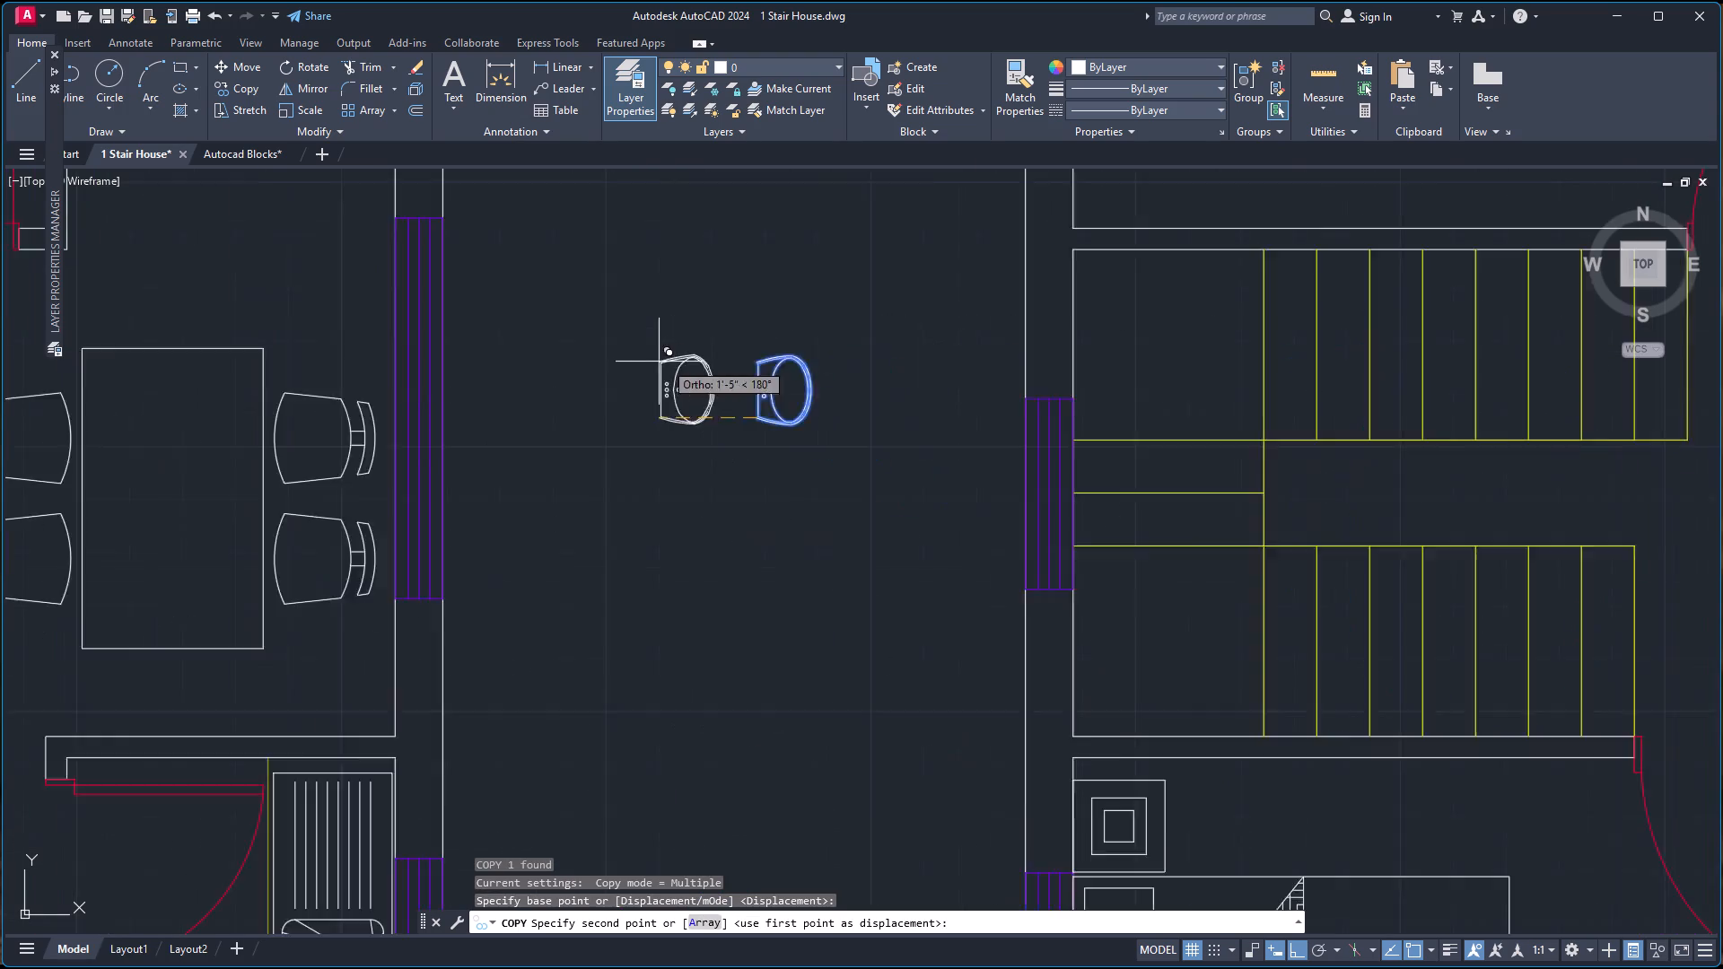
scroll(651, 362, "down", 5)
scroll(531, 279, "up", 4)
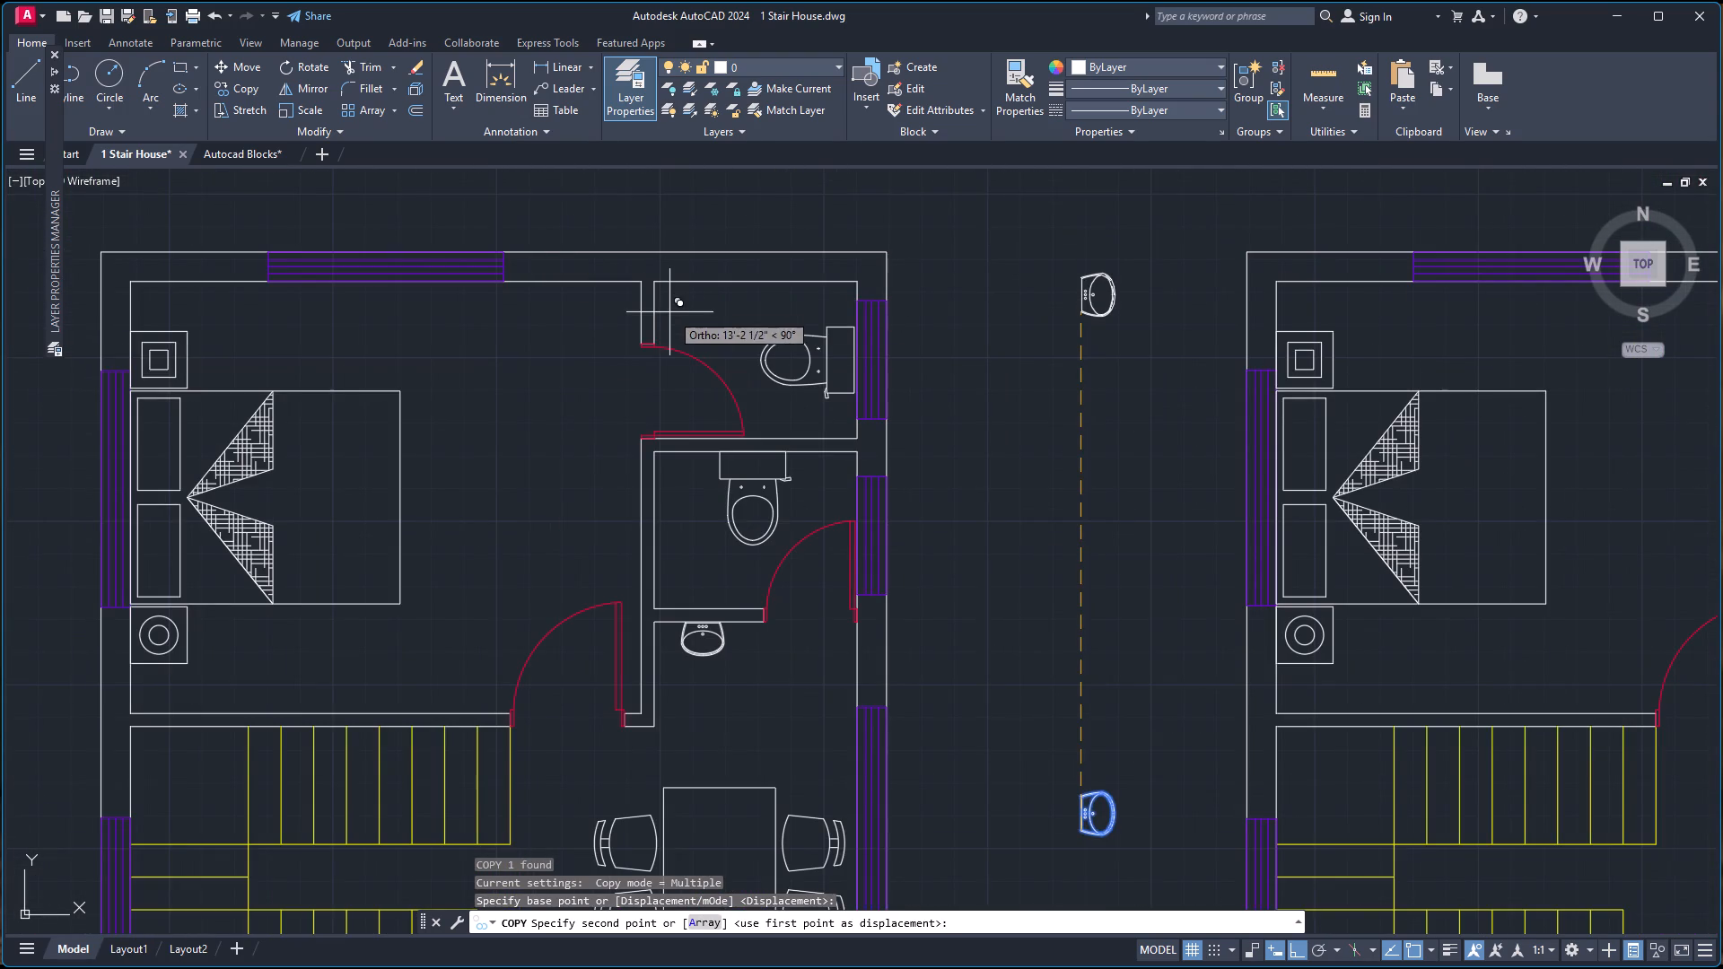
scroll(659, 320, "up", 2)
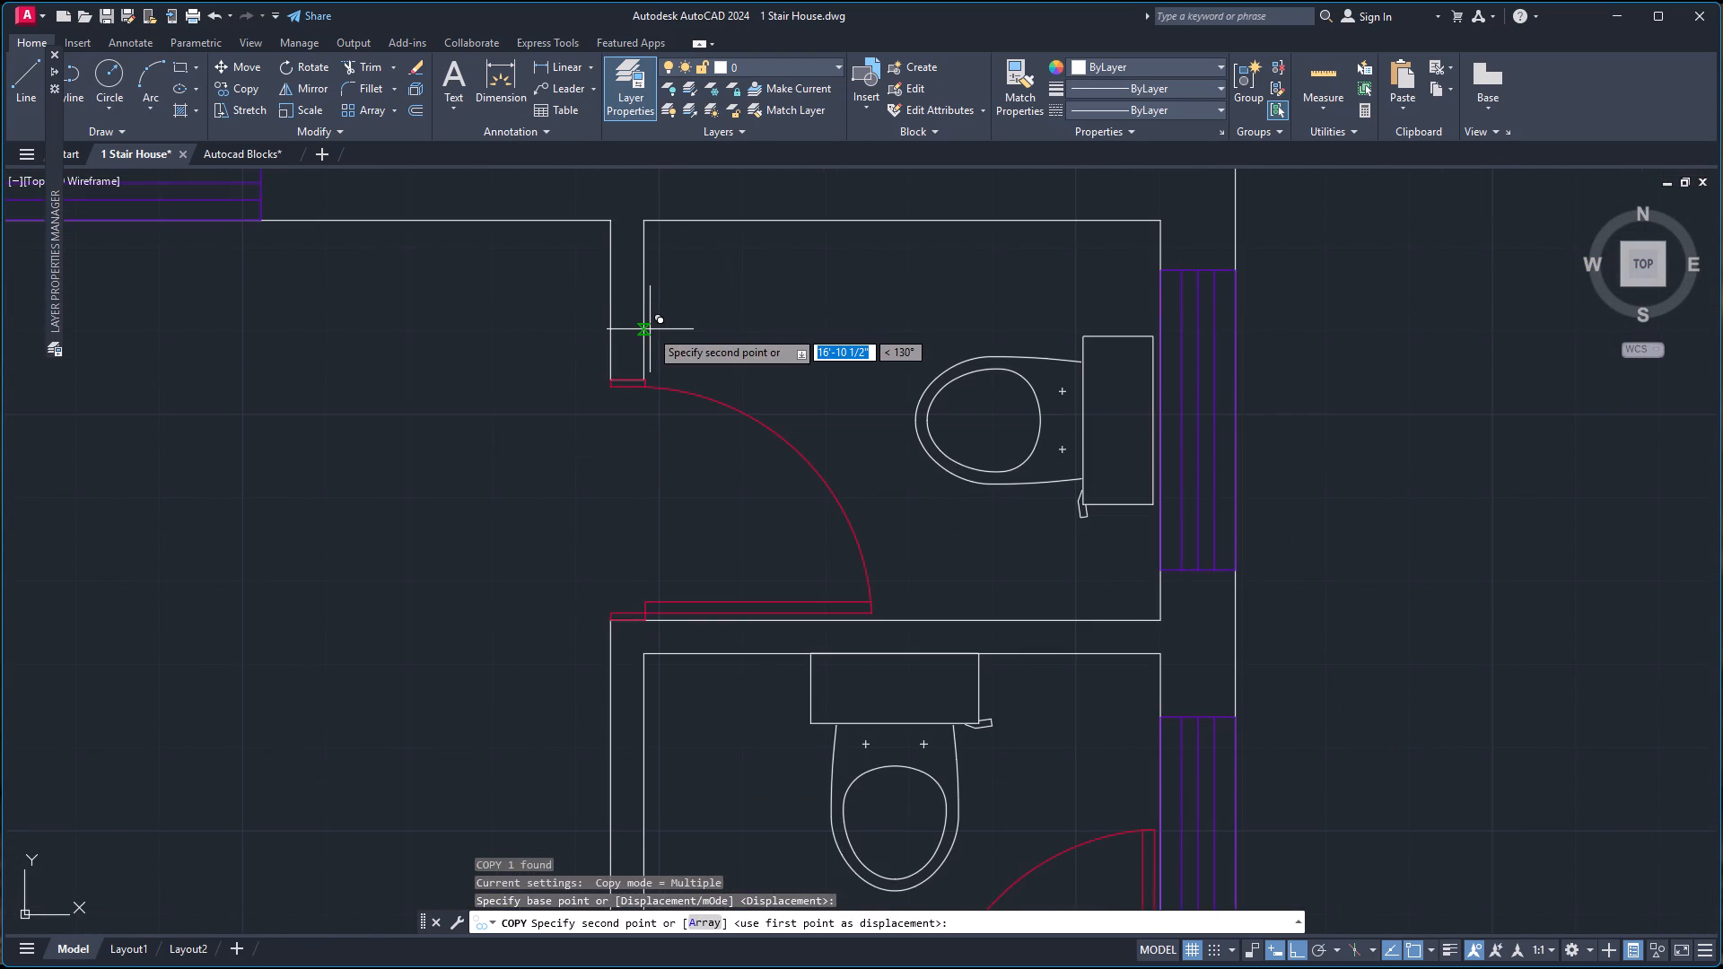
left_click(650, 333)
Place another washbasin copy against the west wall of the east plan's north bathroom, north of the door.
scroll(907, 411, "down", 4)
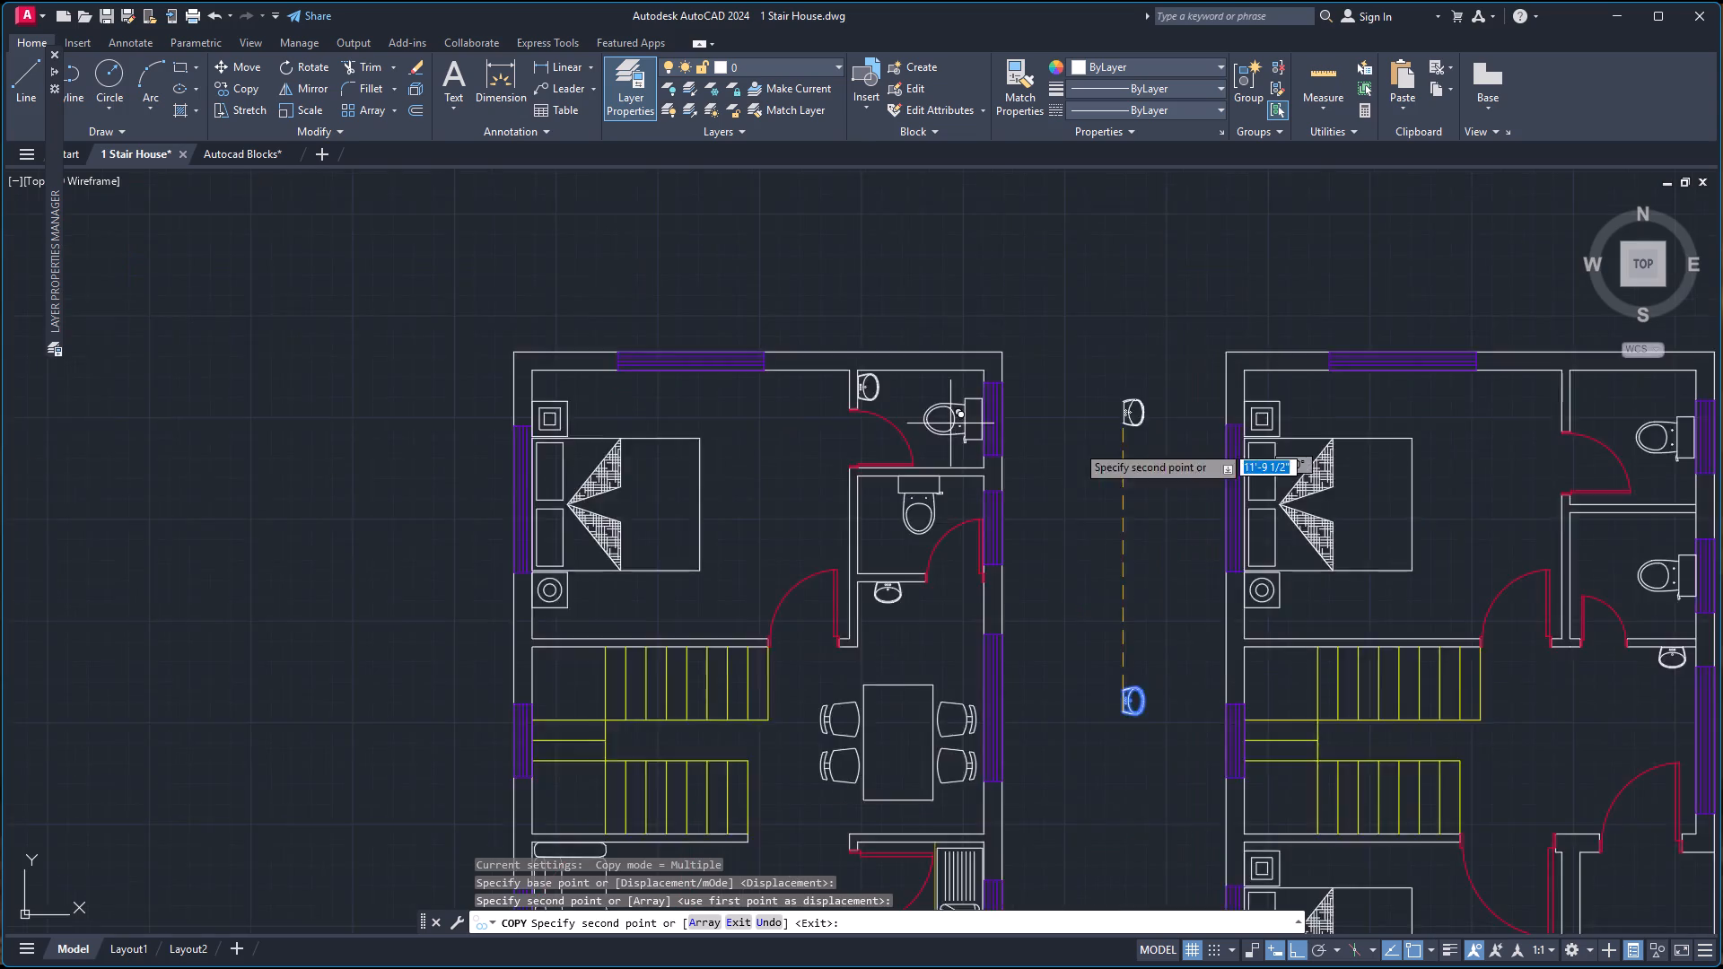
scroll(1379, 423, "up", 3)
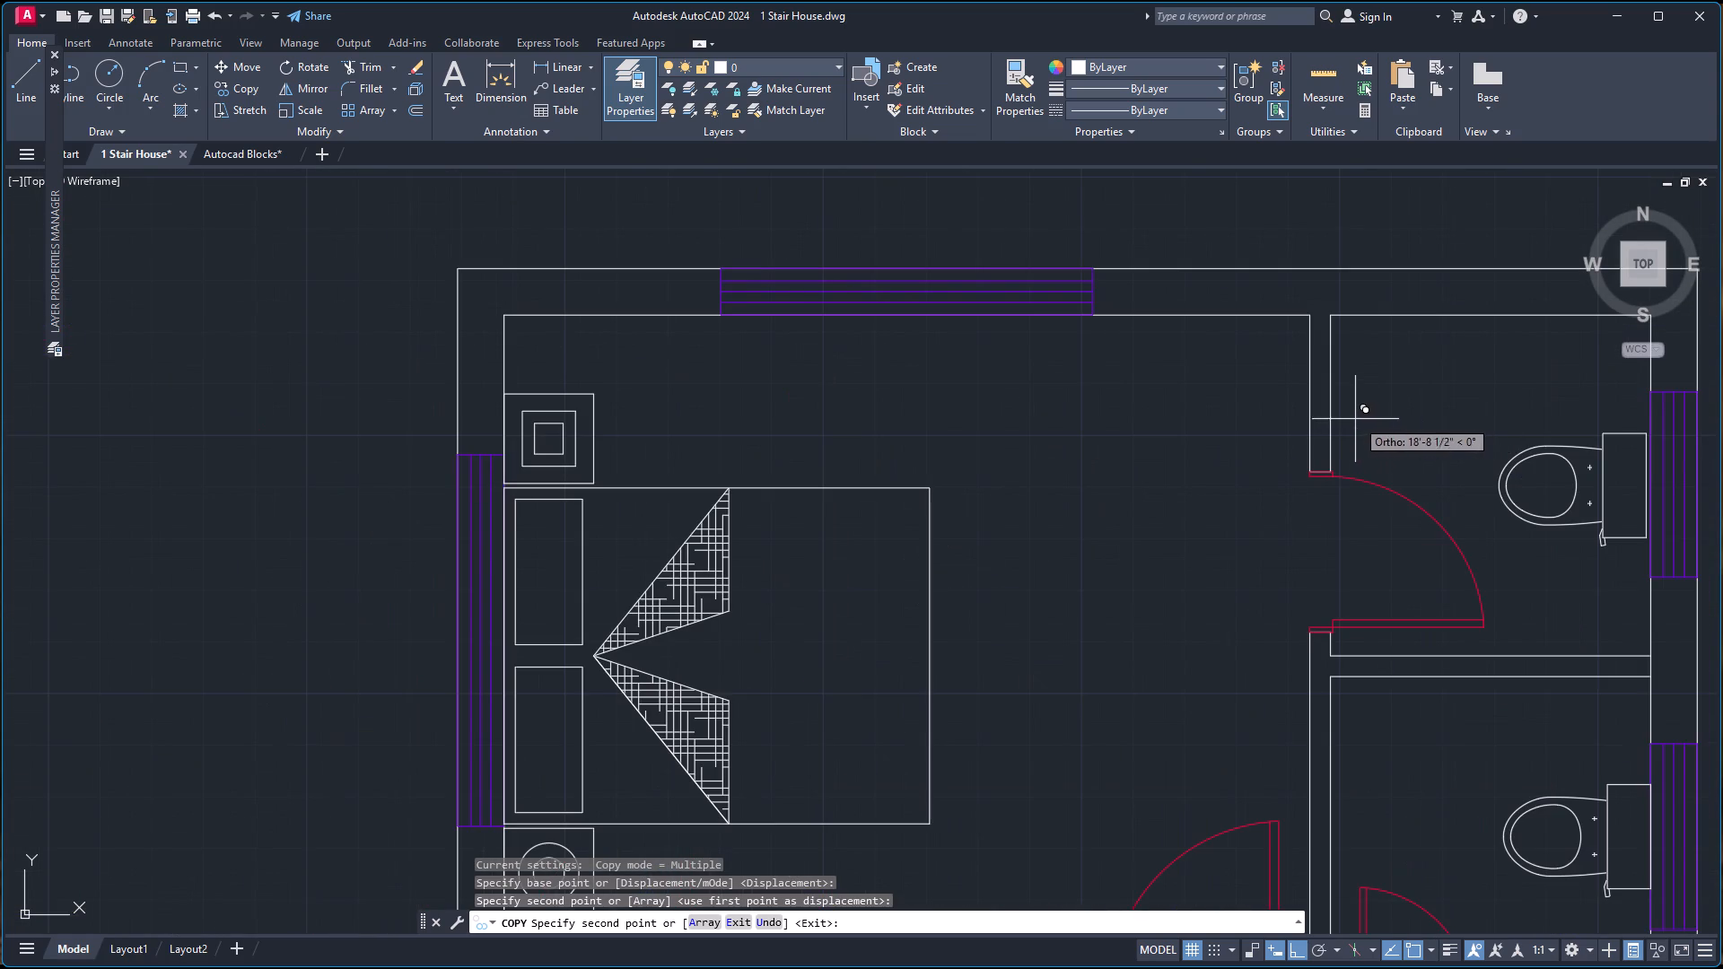
left_click(1332, 410)
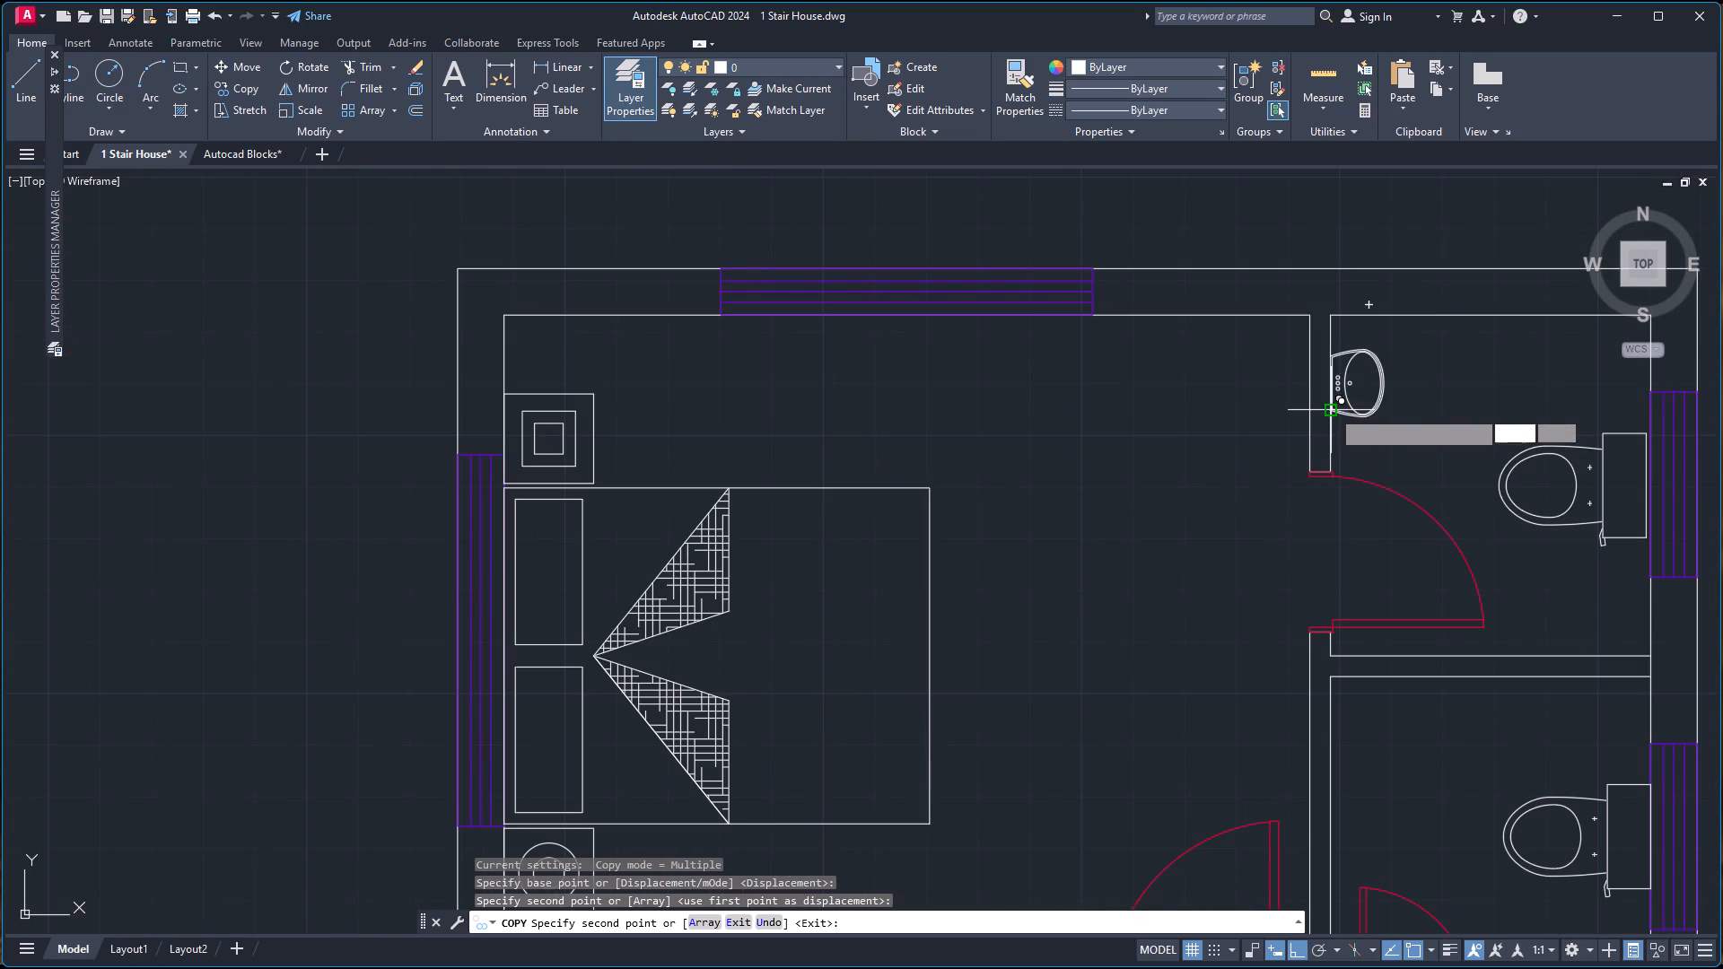
Delete the leftover source washbasin between the two plans.
scroll(1046, 608, "down", 4)
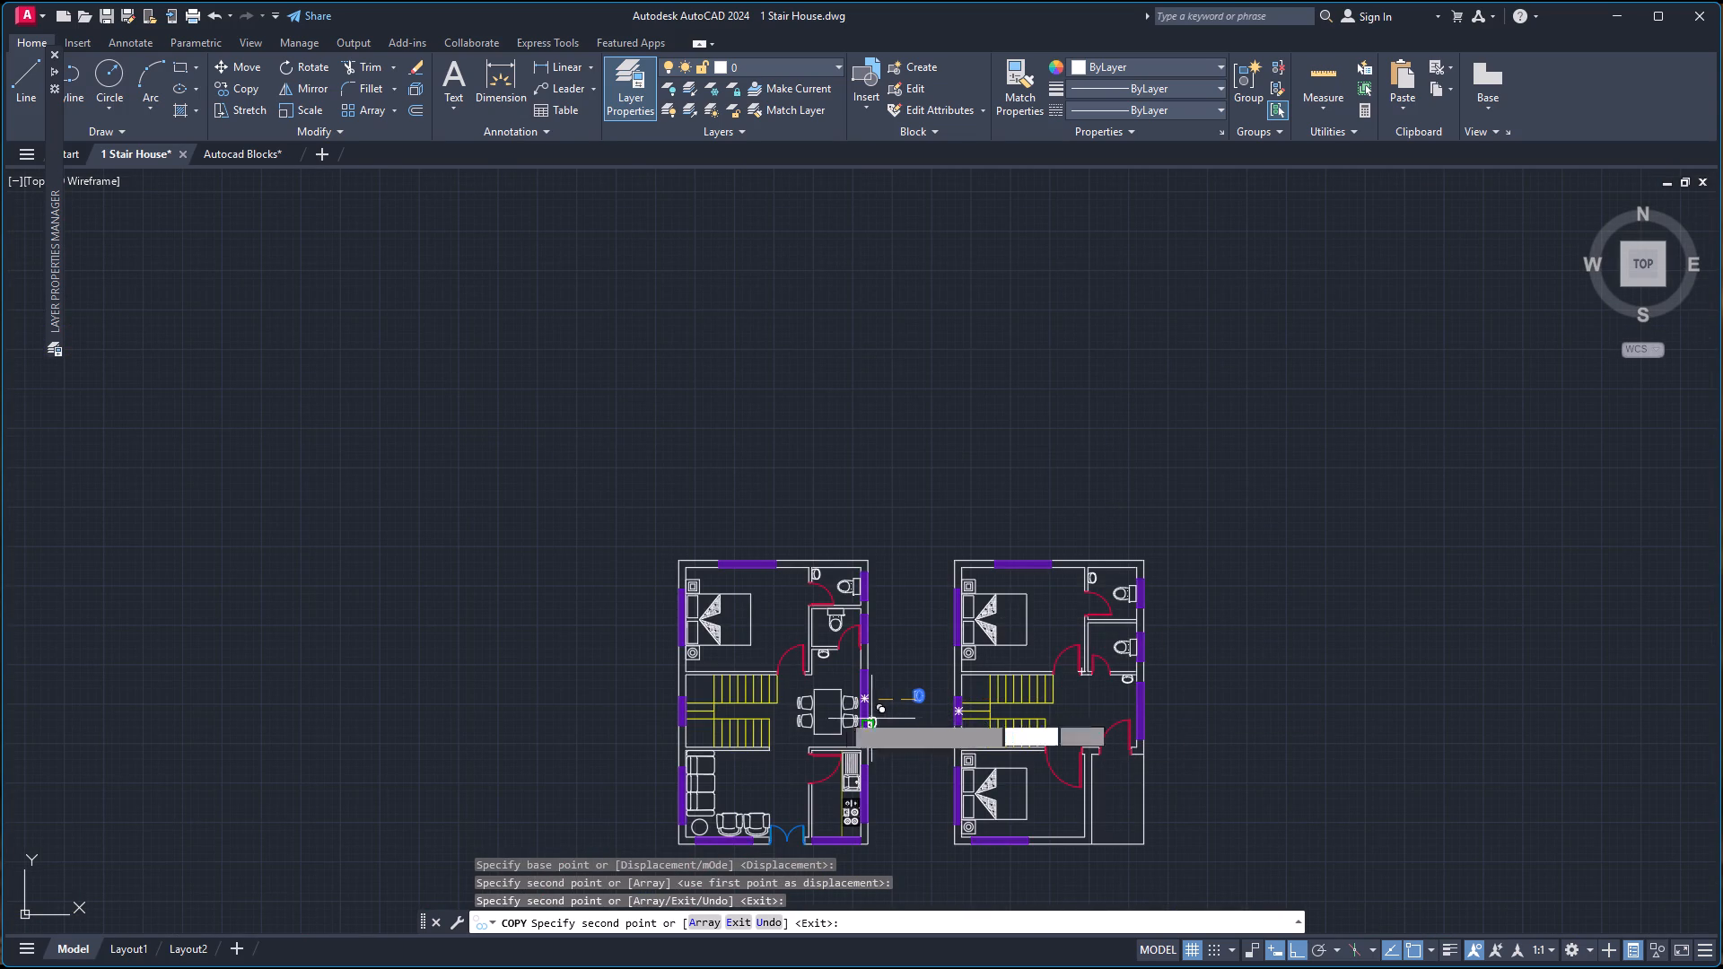
key("Delete")
key("Delete")
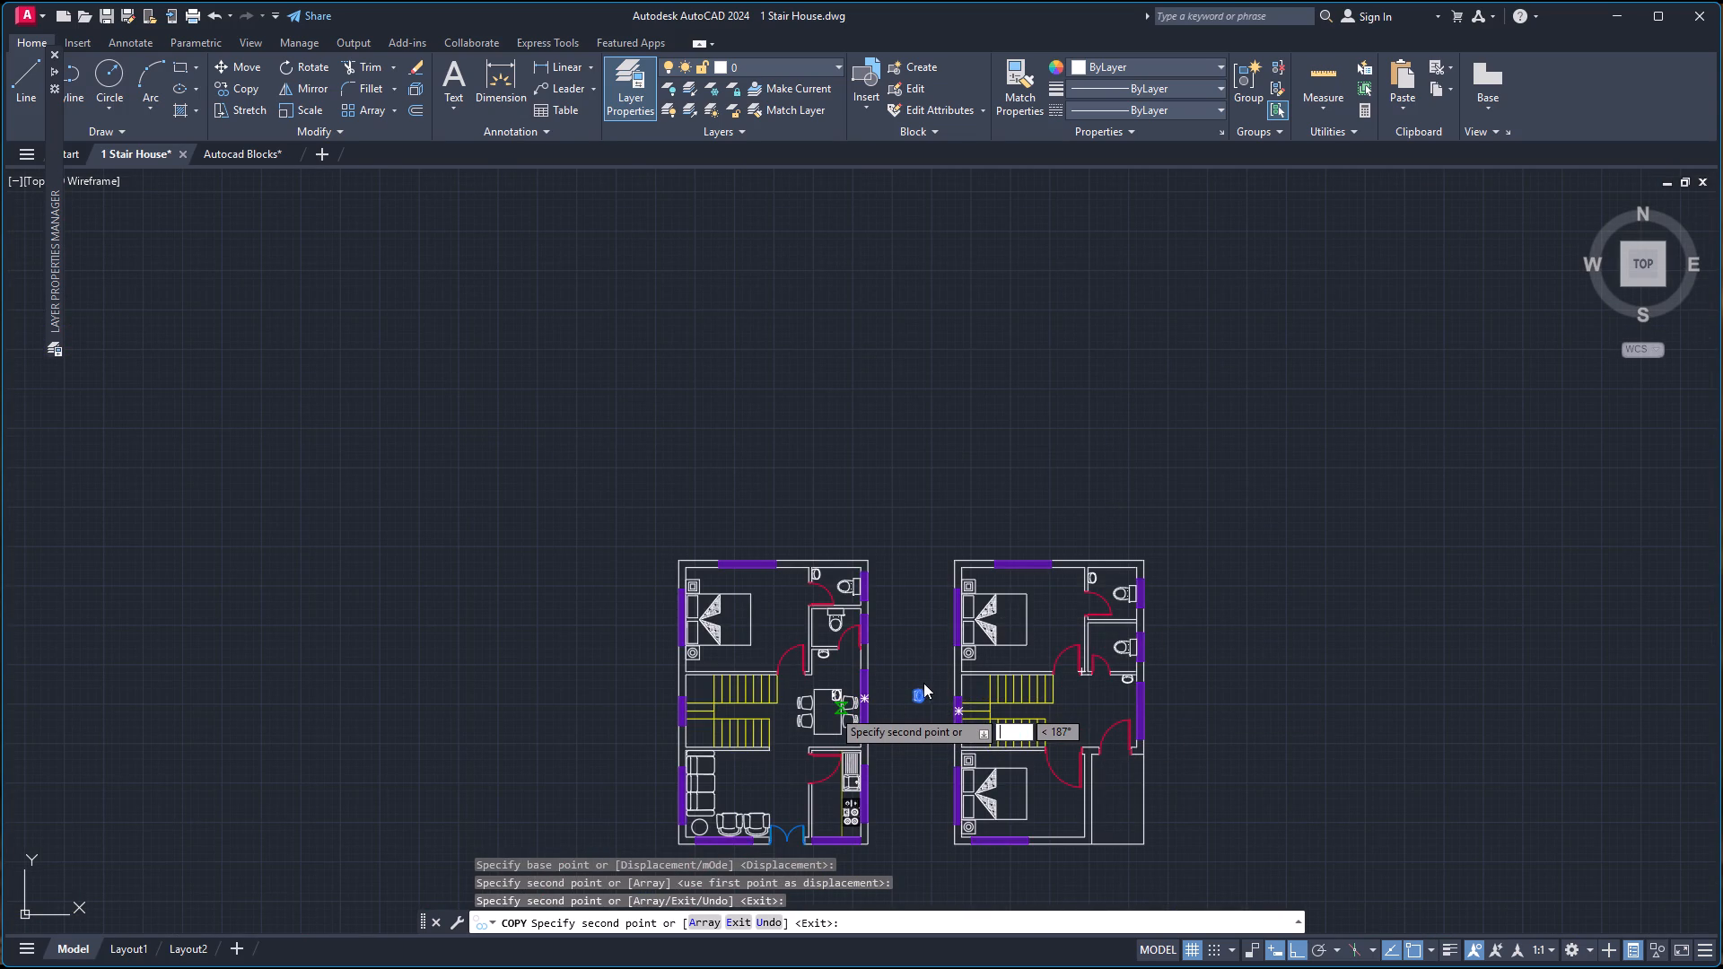
key("Escape")
left_click(923, 691)
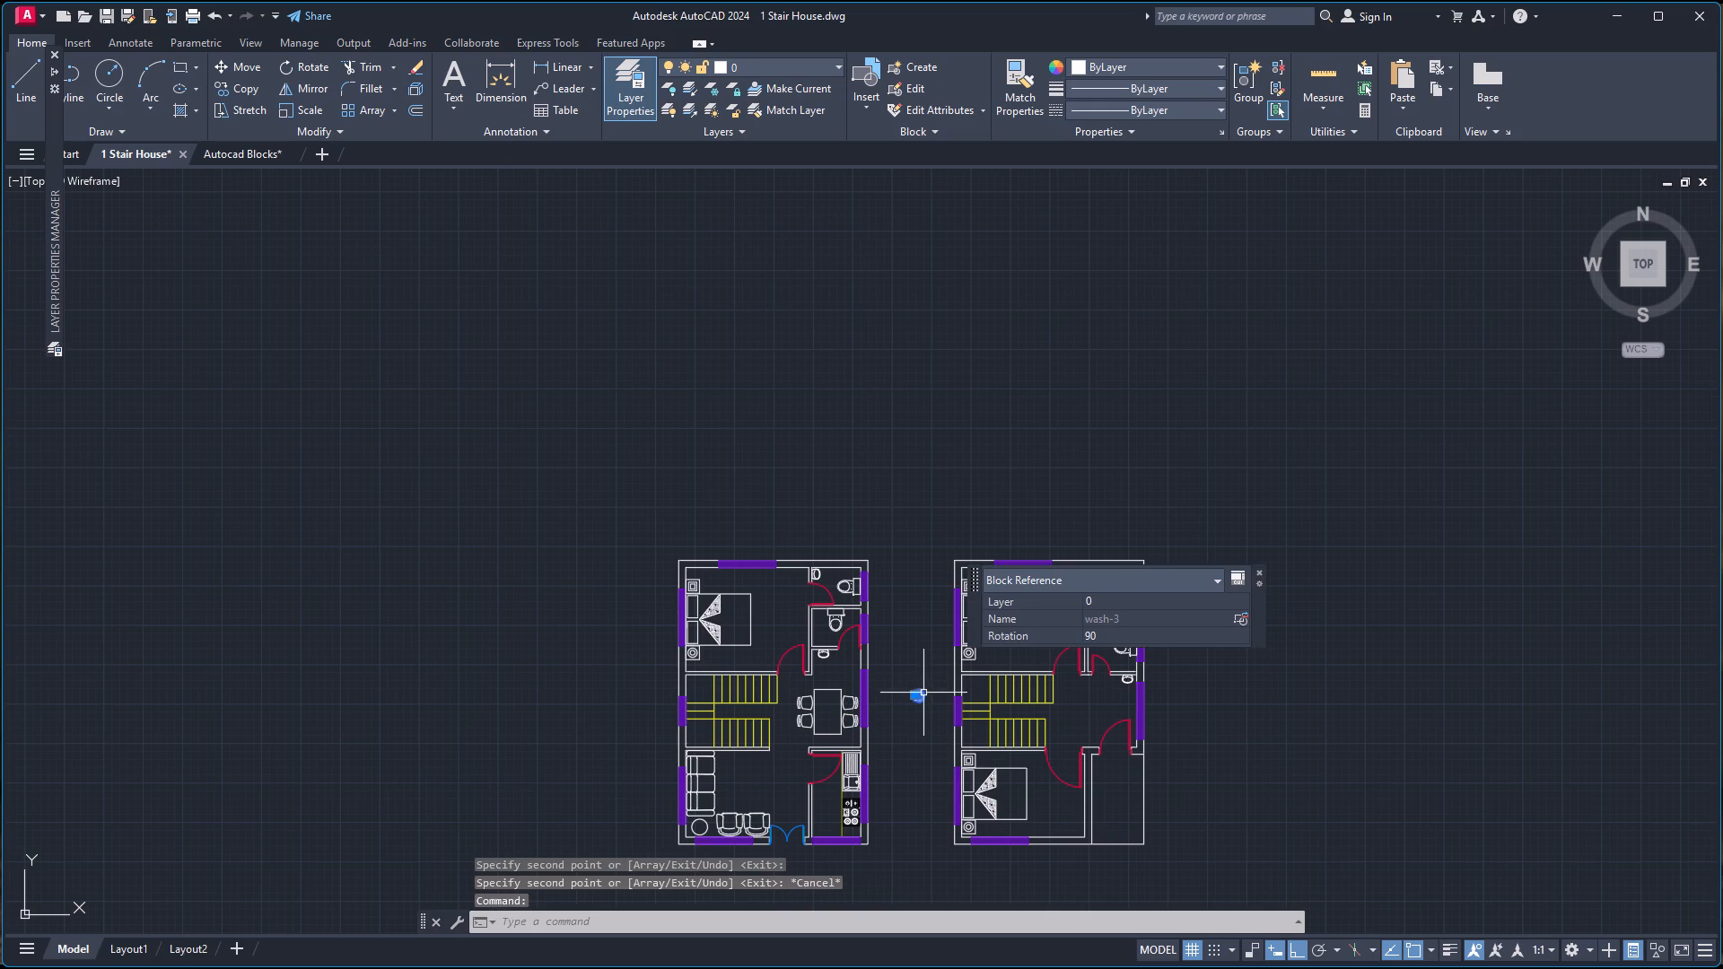
key("Delete")
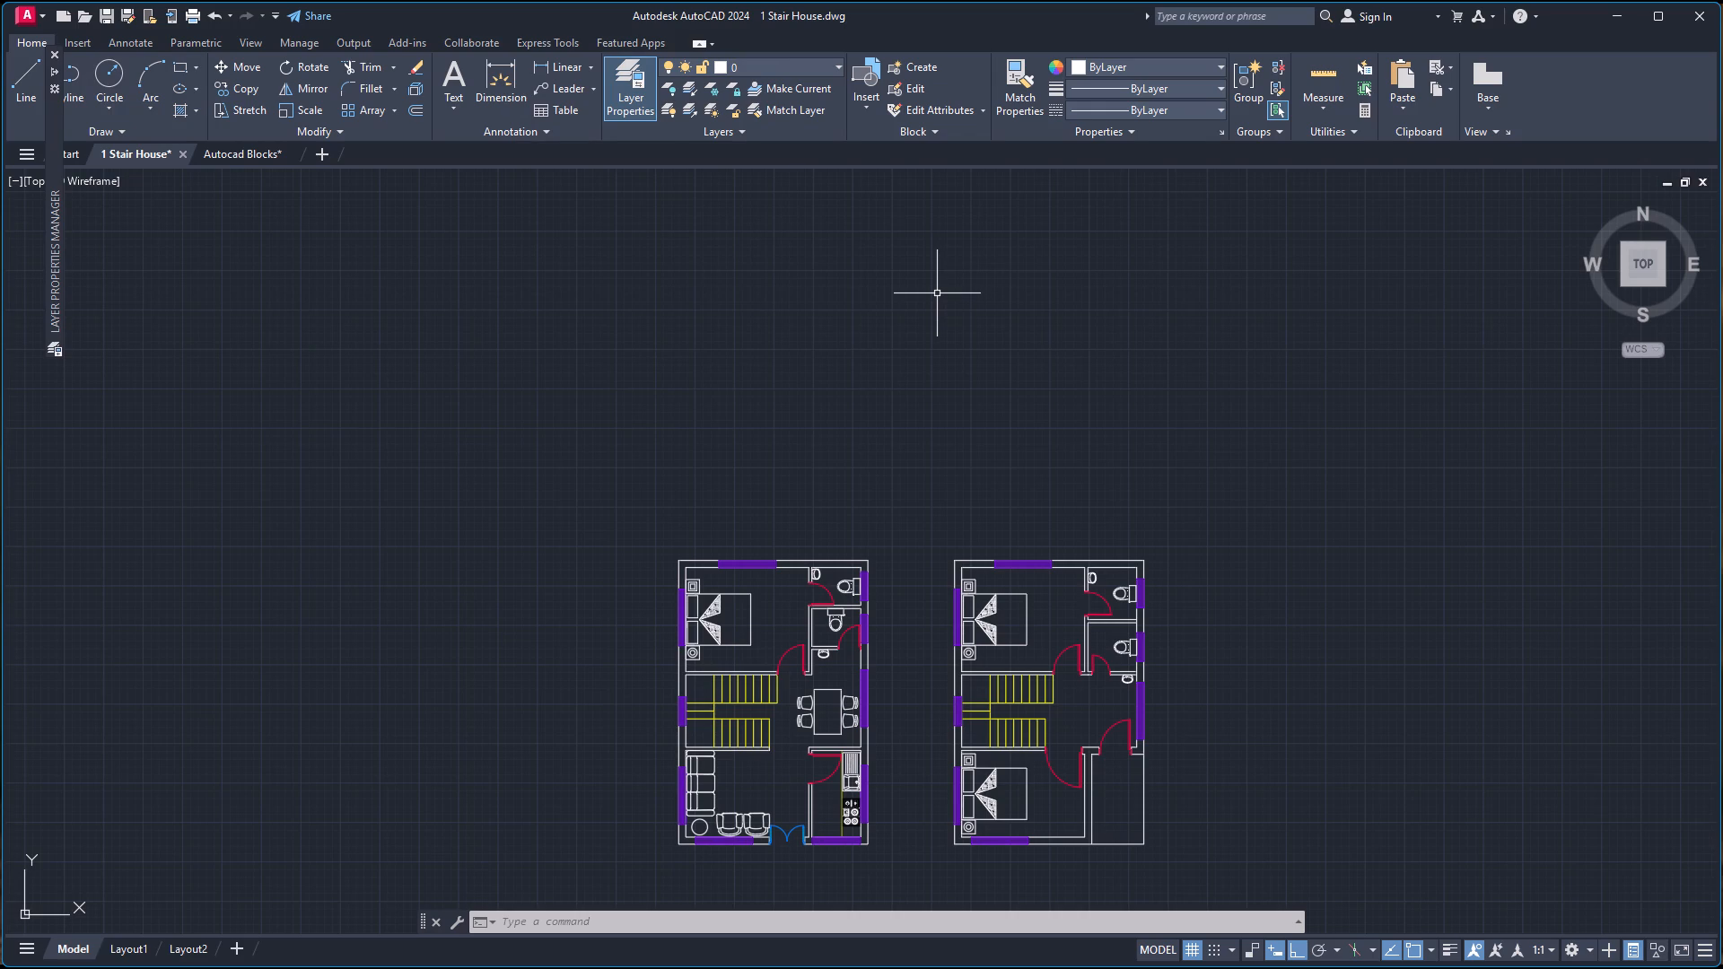
Add centred multiline text reading "M. BEDROOM" over "13'-0''X11'-0''" east of the bed in the west plan's north bedroom.
scroll(803, 665, "up", 2)
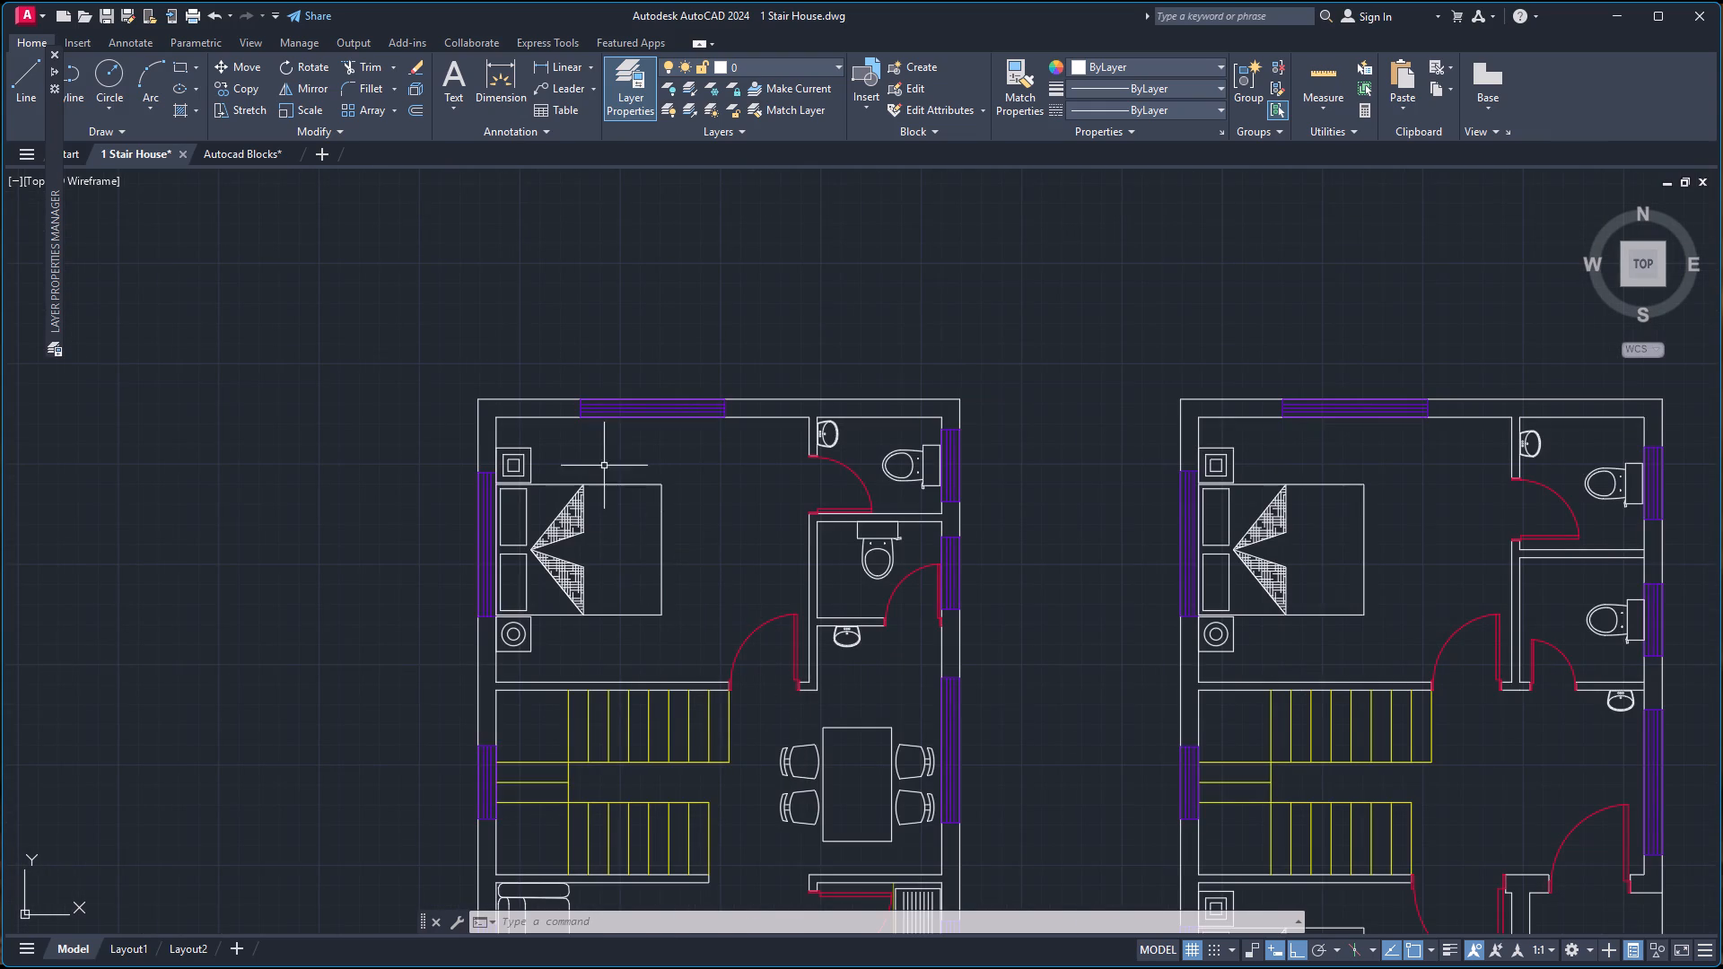
left_click(134, 47)
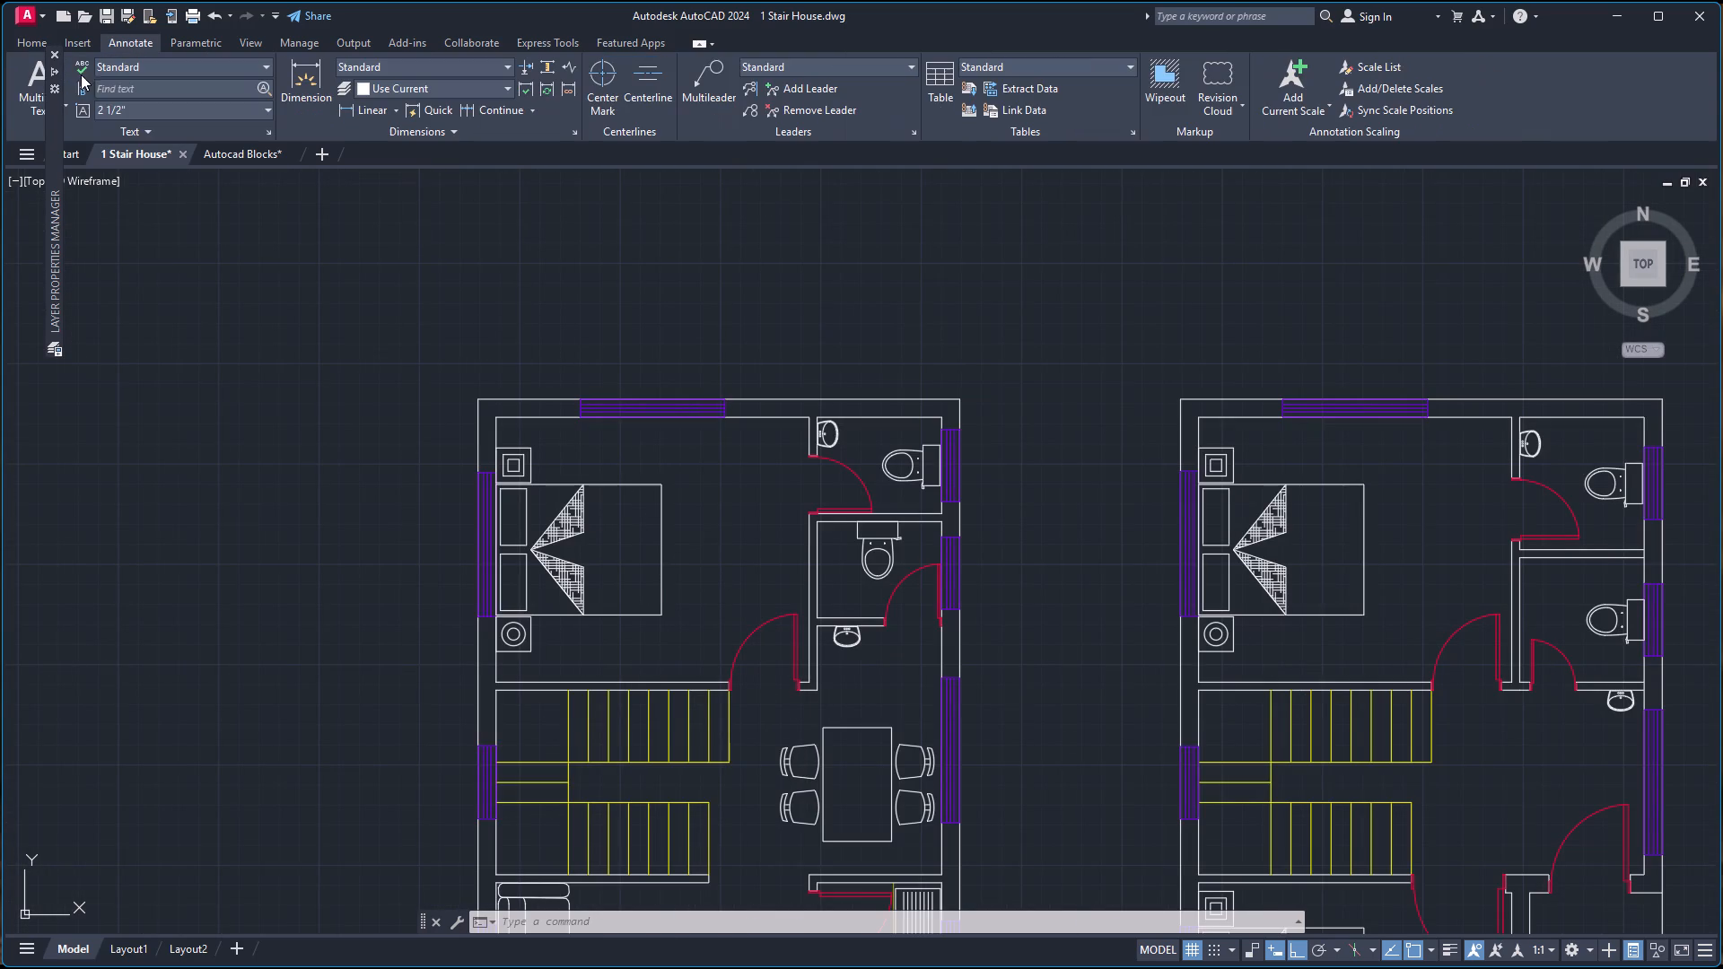
left_click(22, 72)
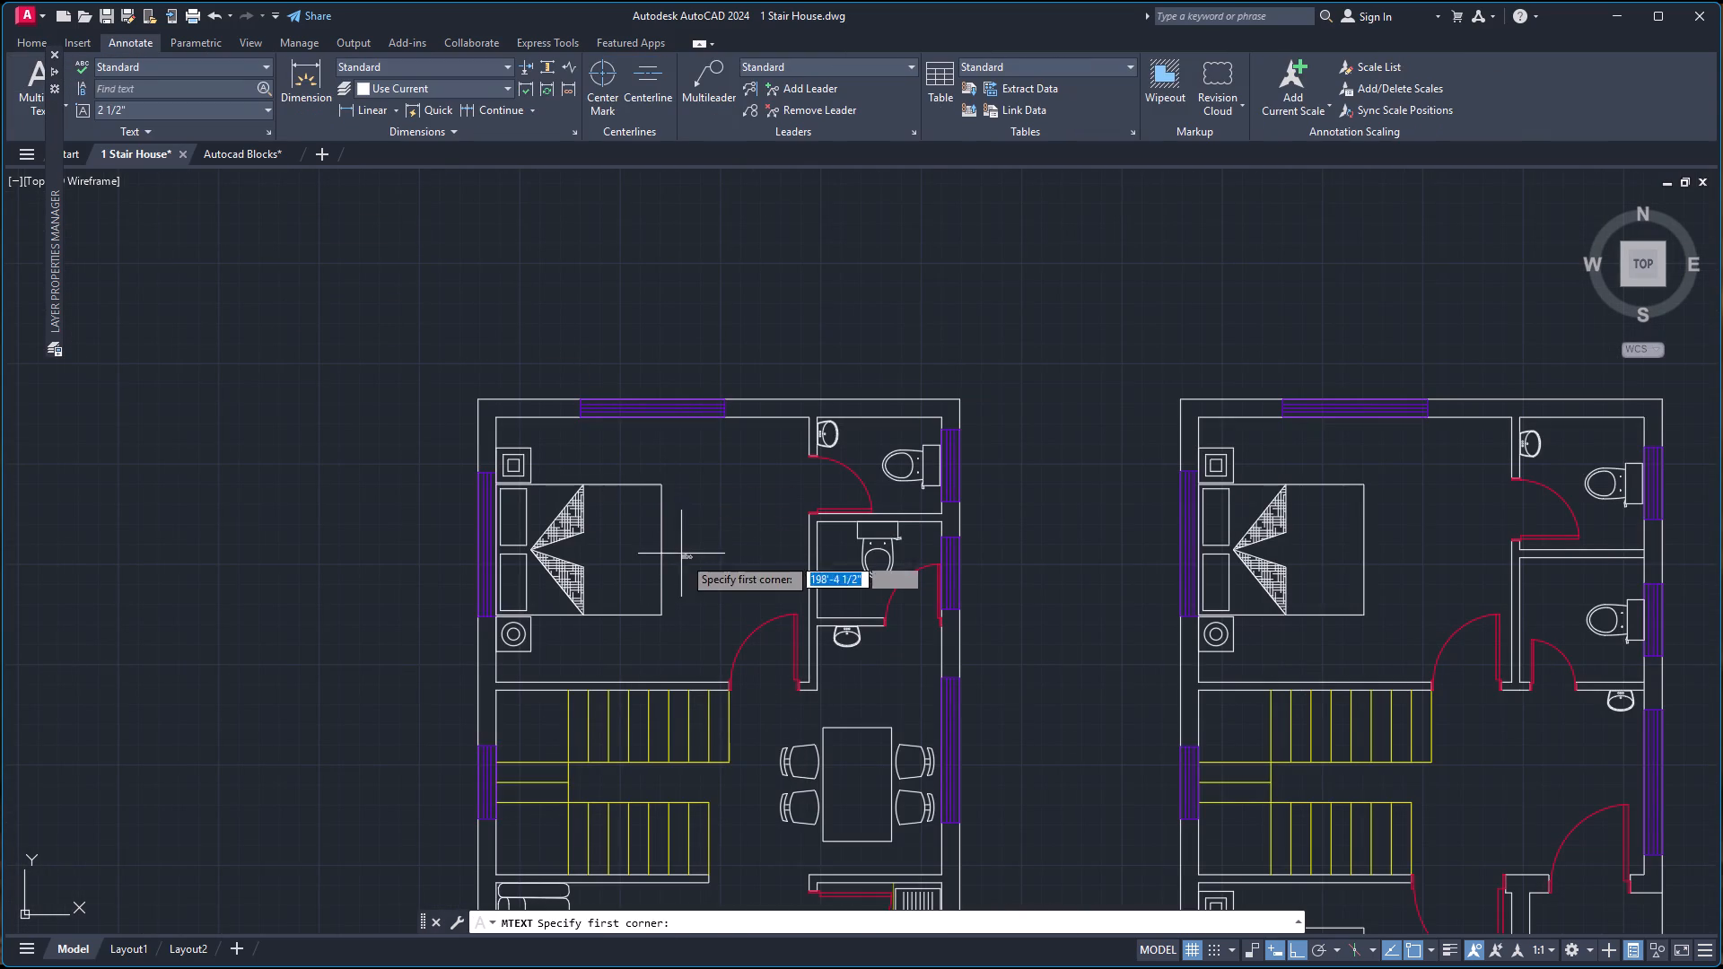
left_click(697, 529)
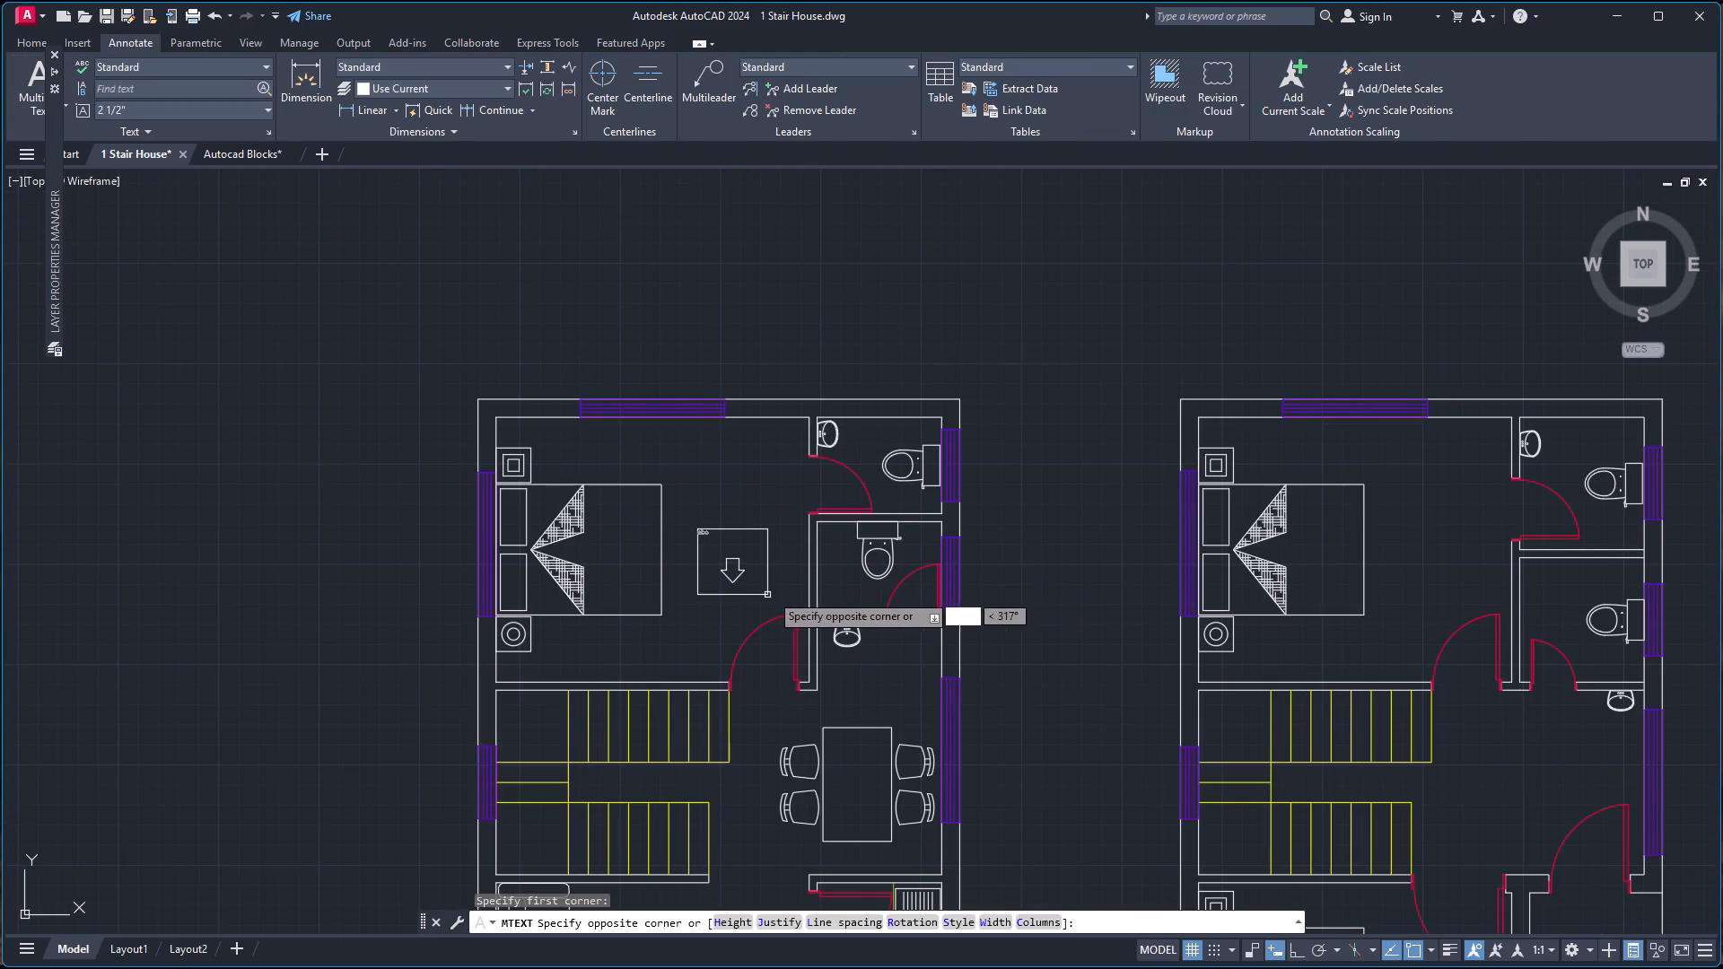
left_click(788, 575)
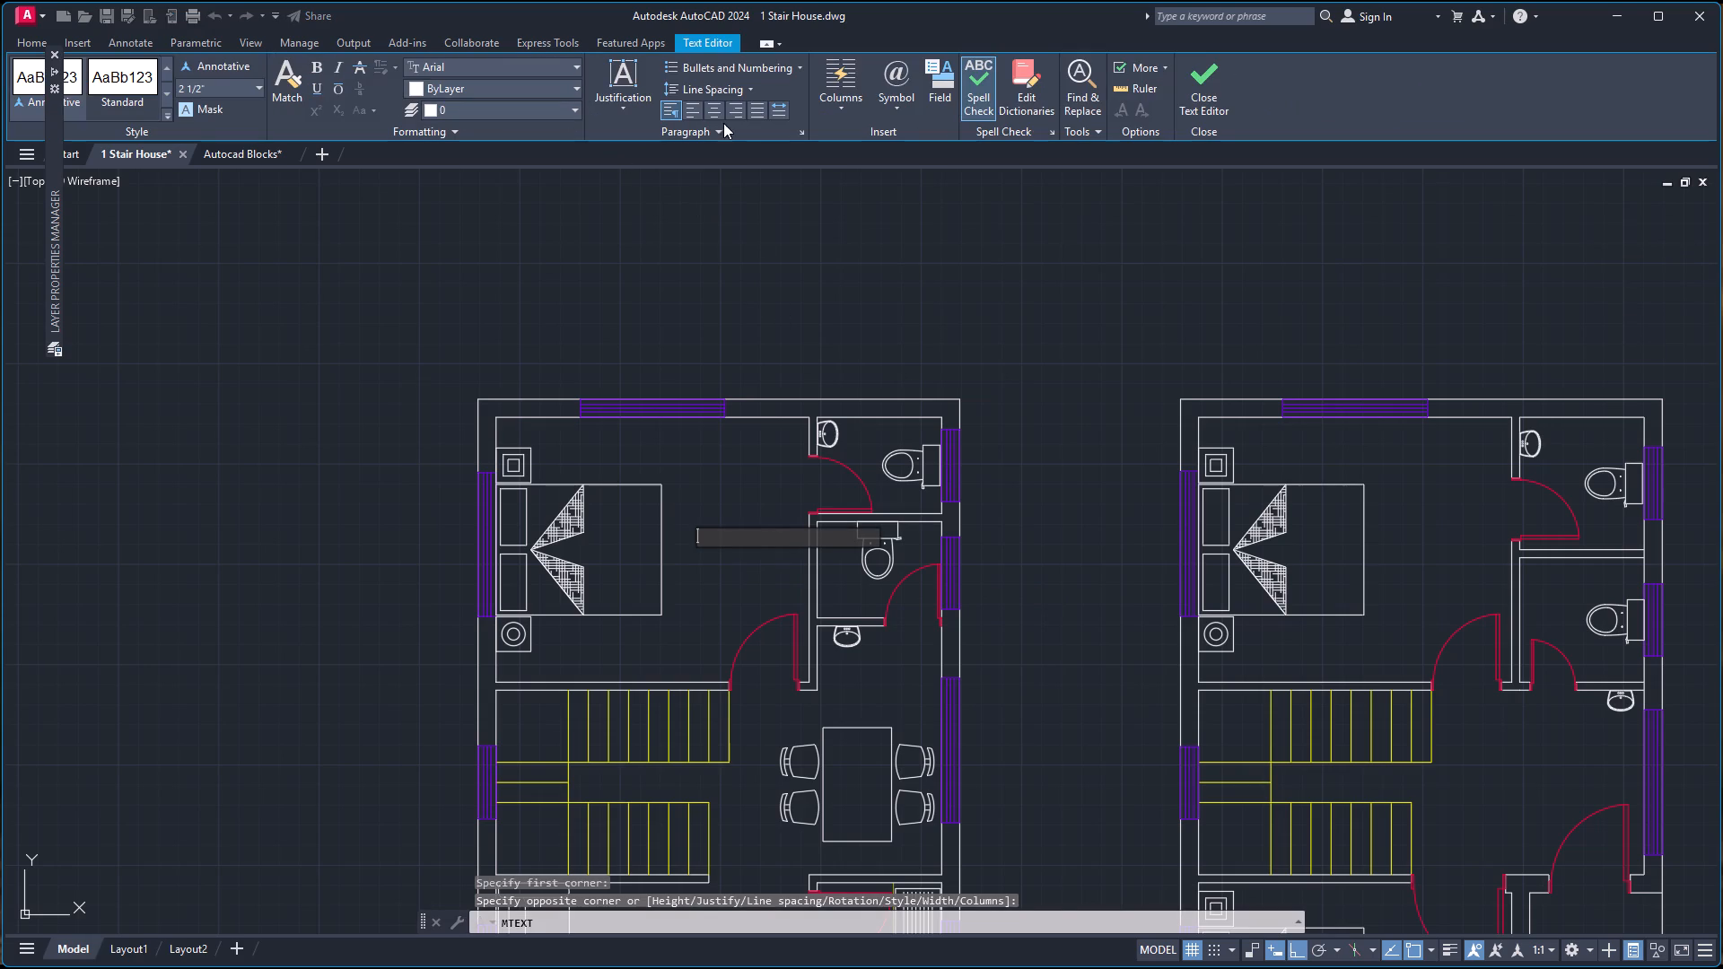
left_click(713, 113)
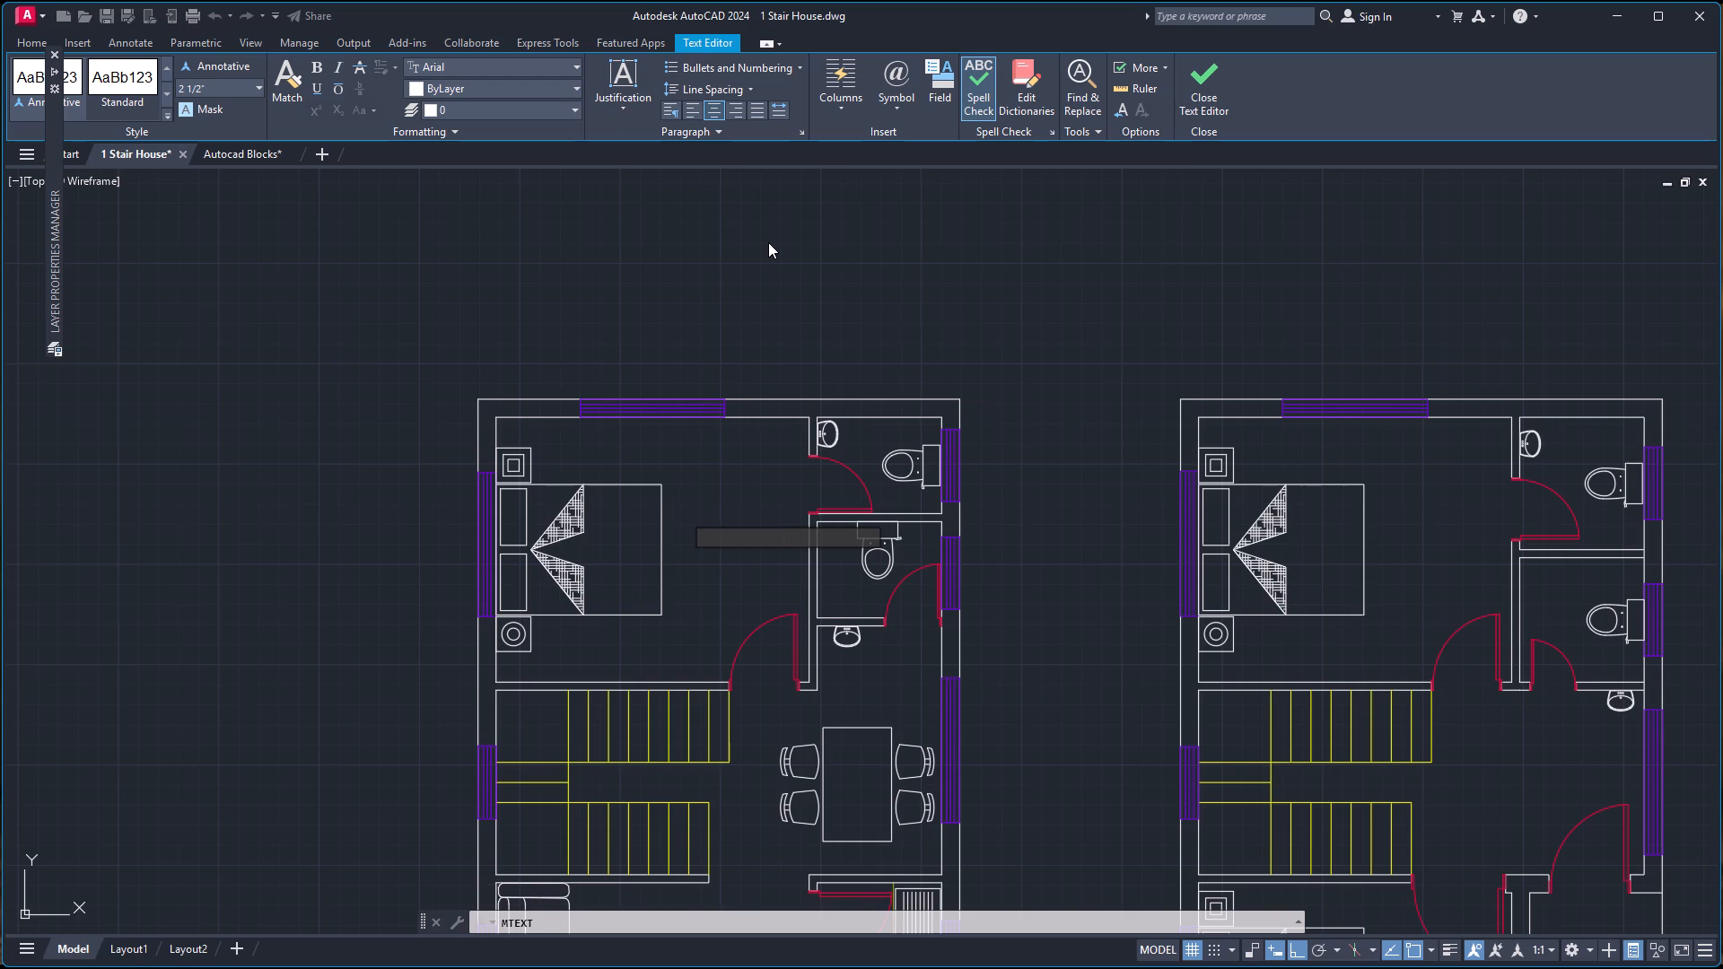
type("M. BEDROOM")
key("Return")
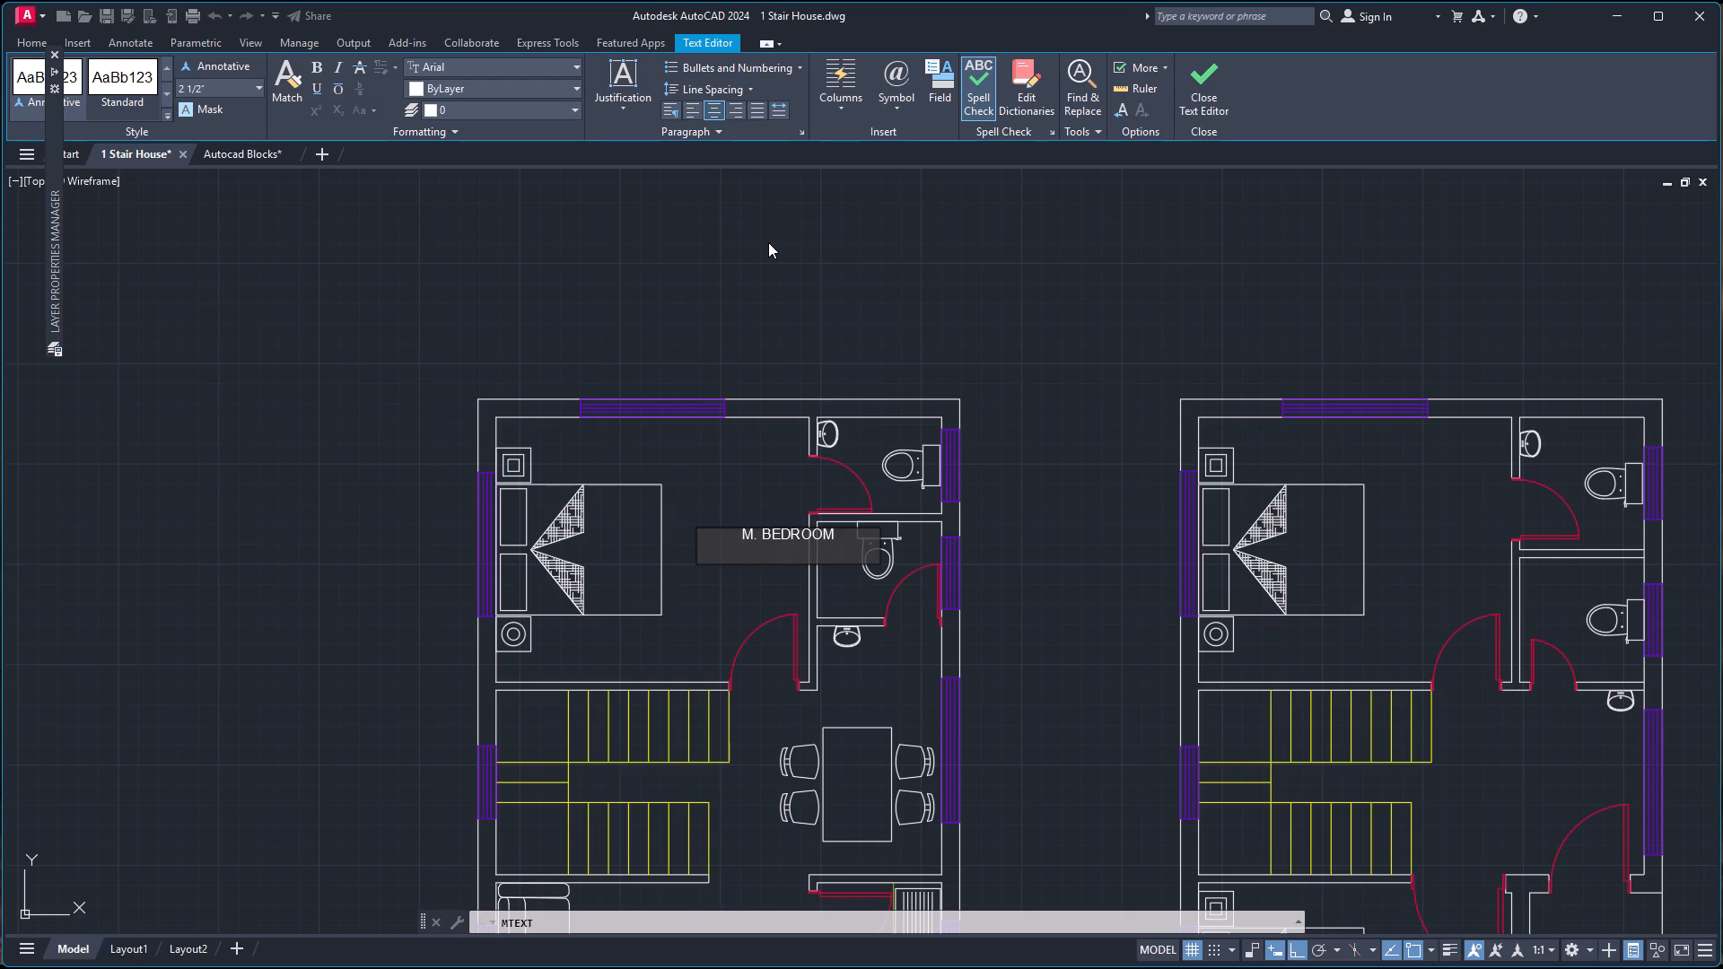
type("13'-0''X")
type("11'-")
type("0''")
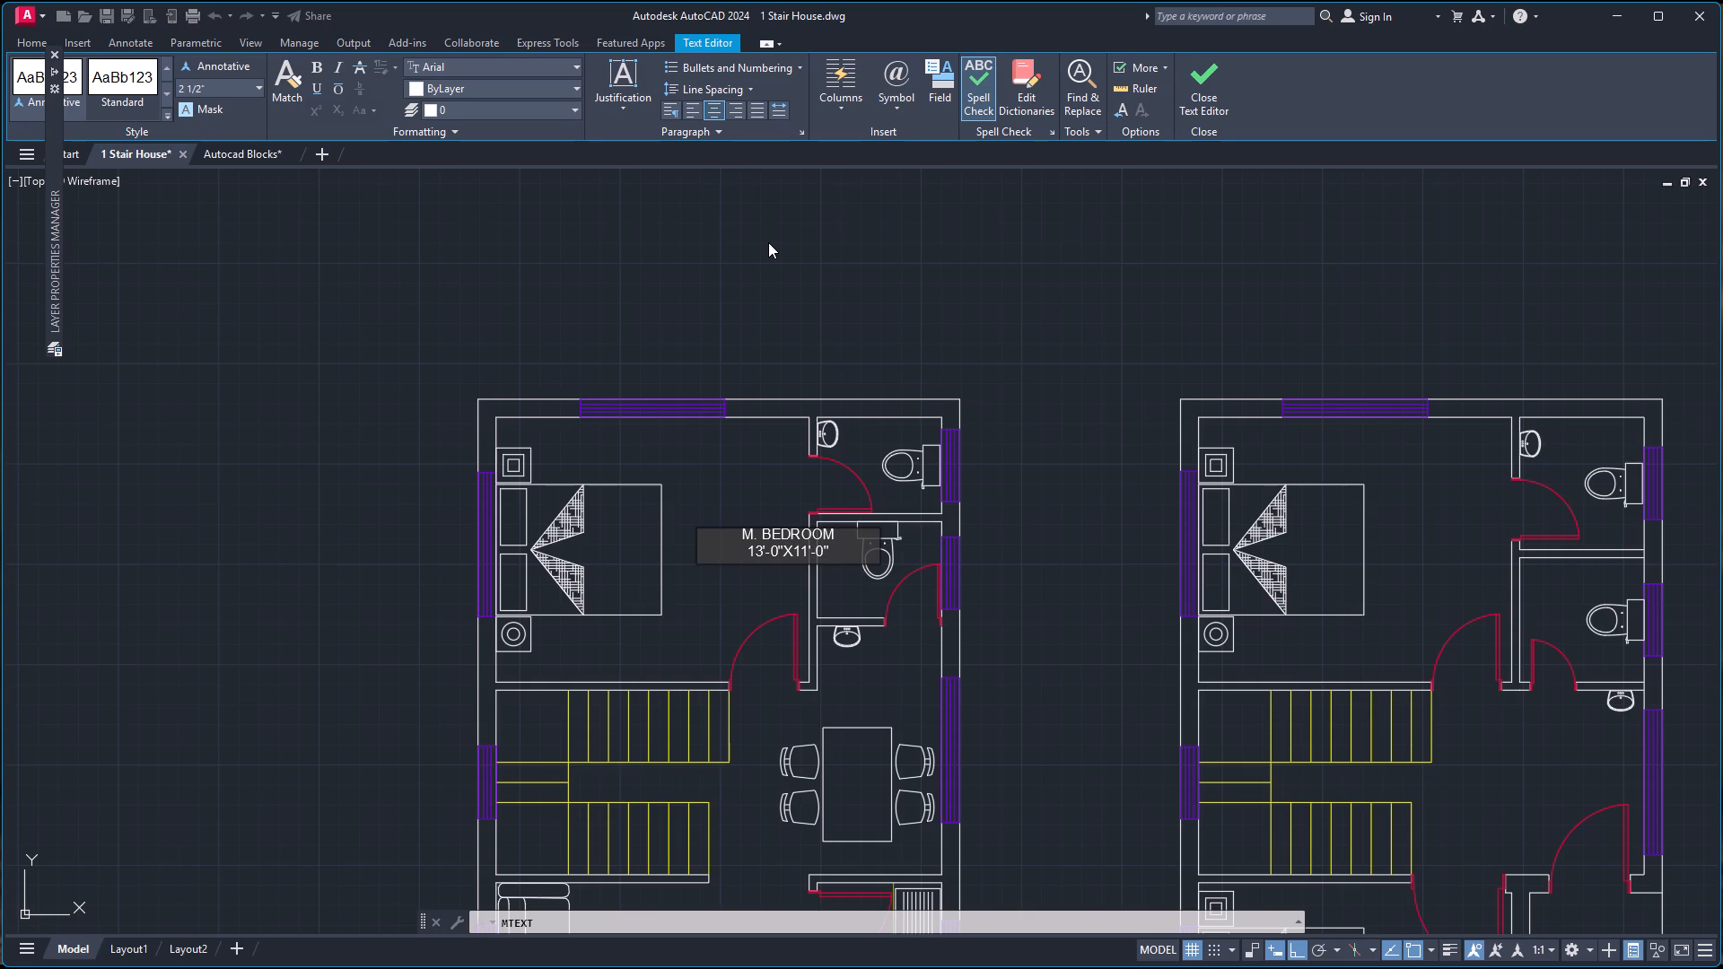
left_click(766, 225)
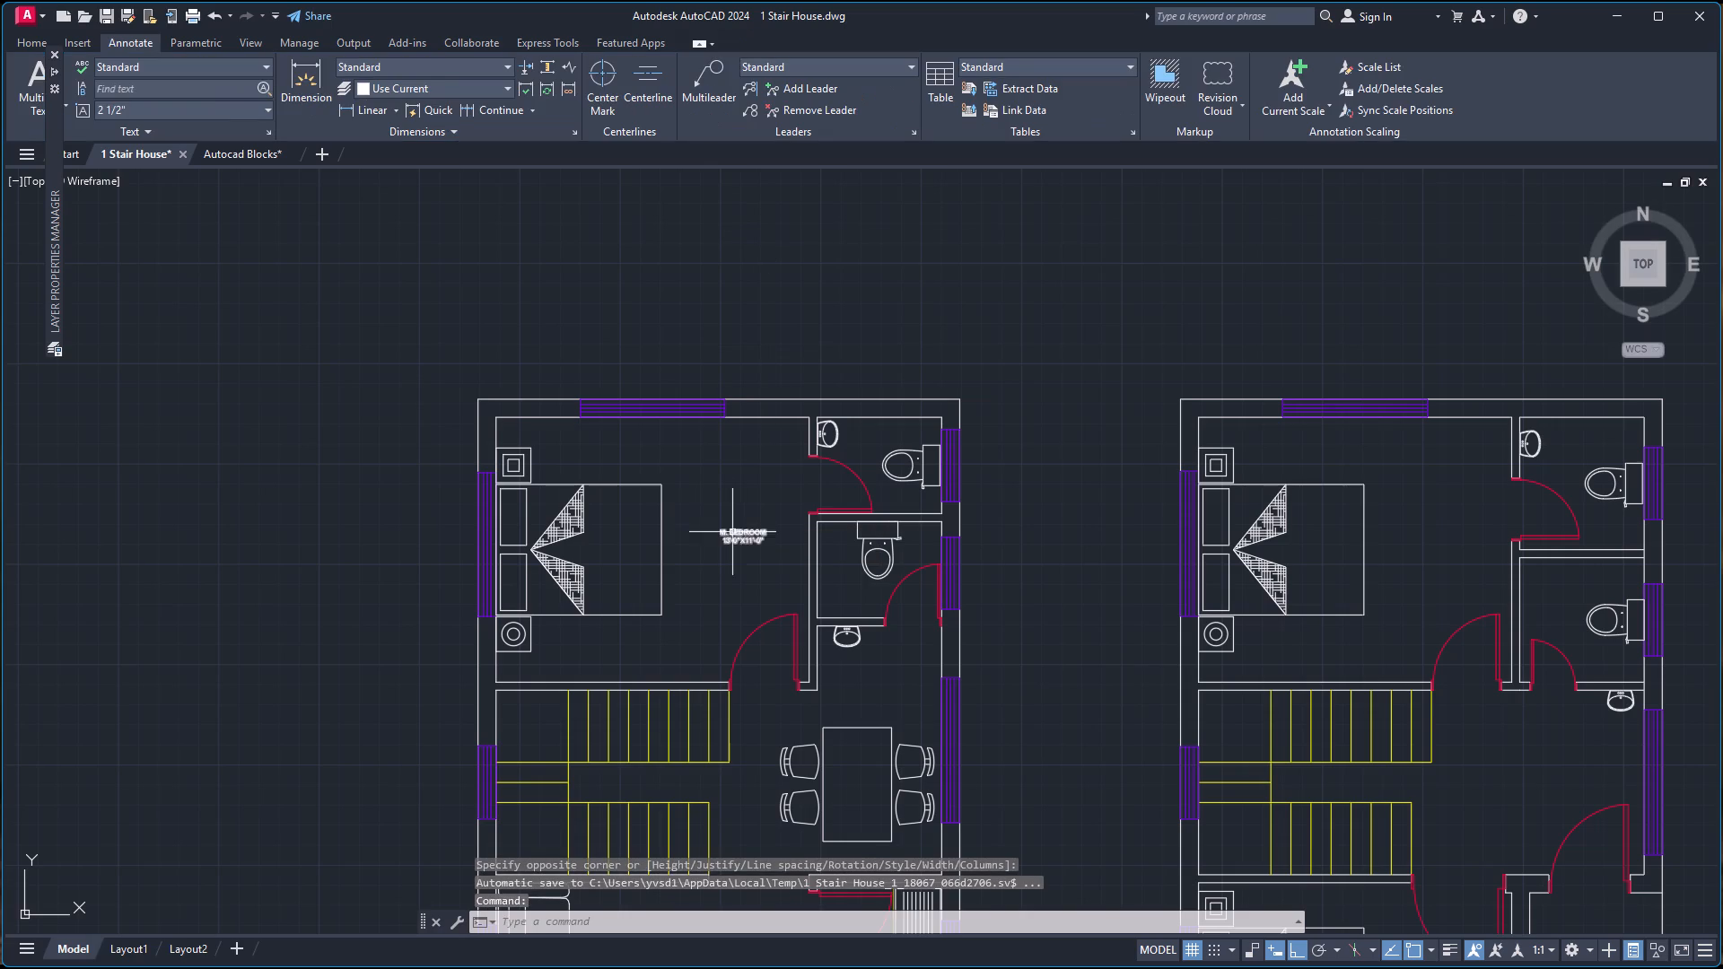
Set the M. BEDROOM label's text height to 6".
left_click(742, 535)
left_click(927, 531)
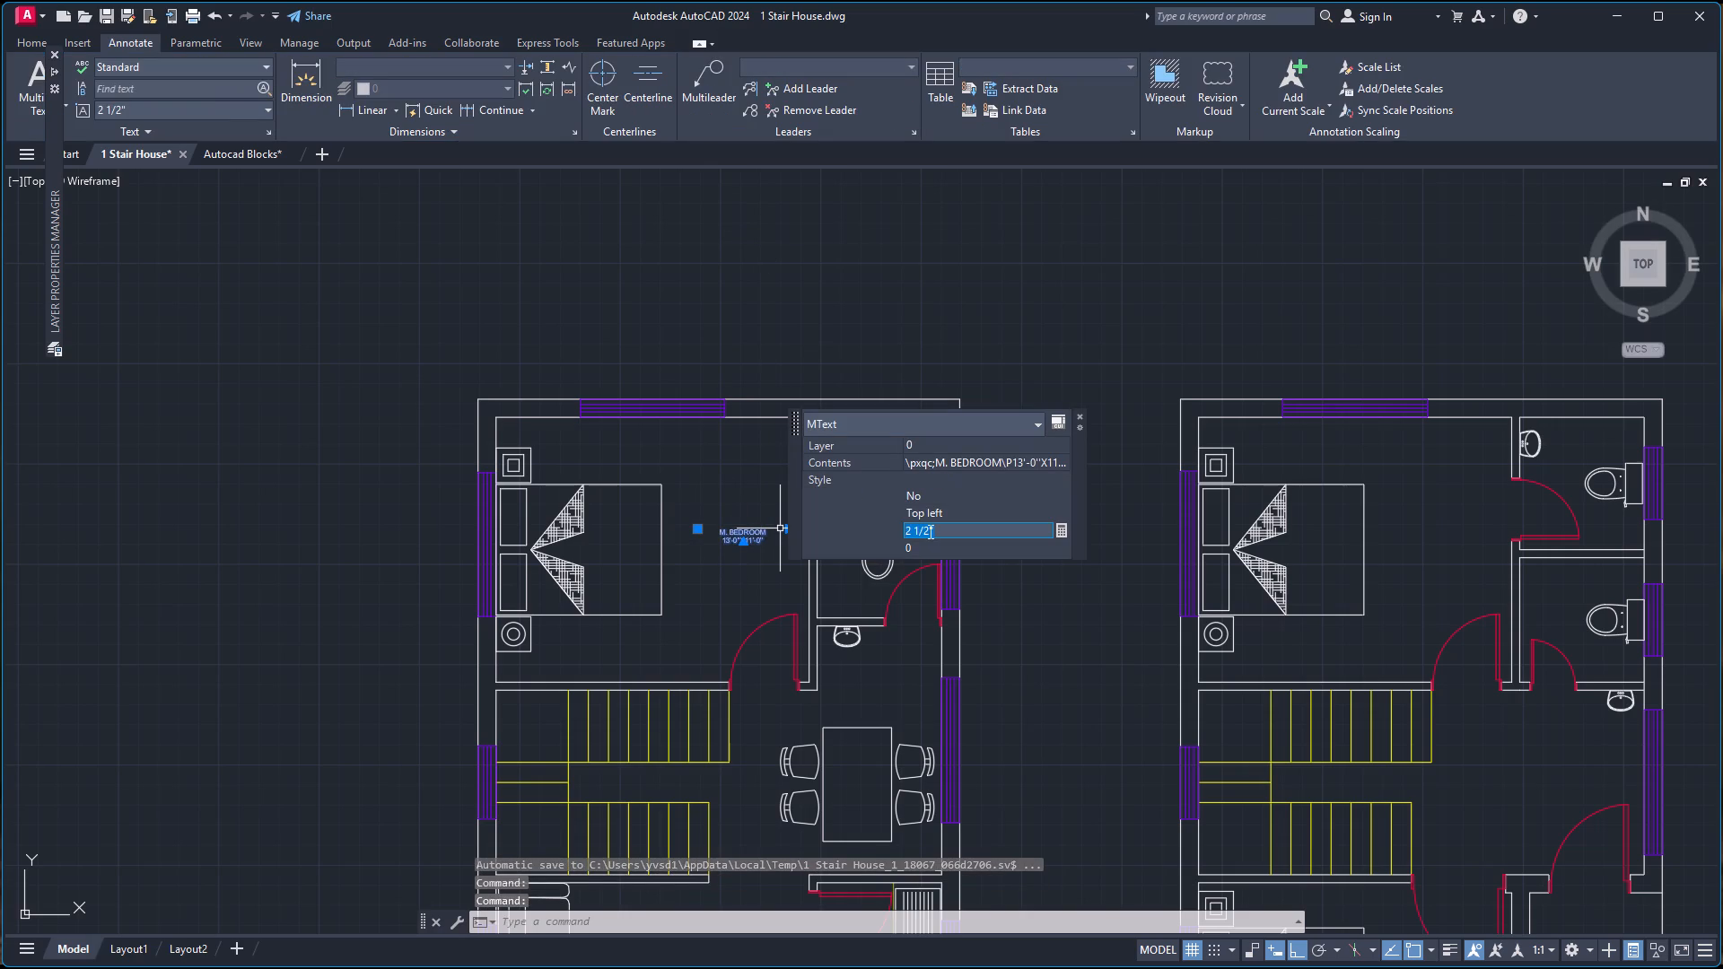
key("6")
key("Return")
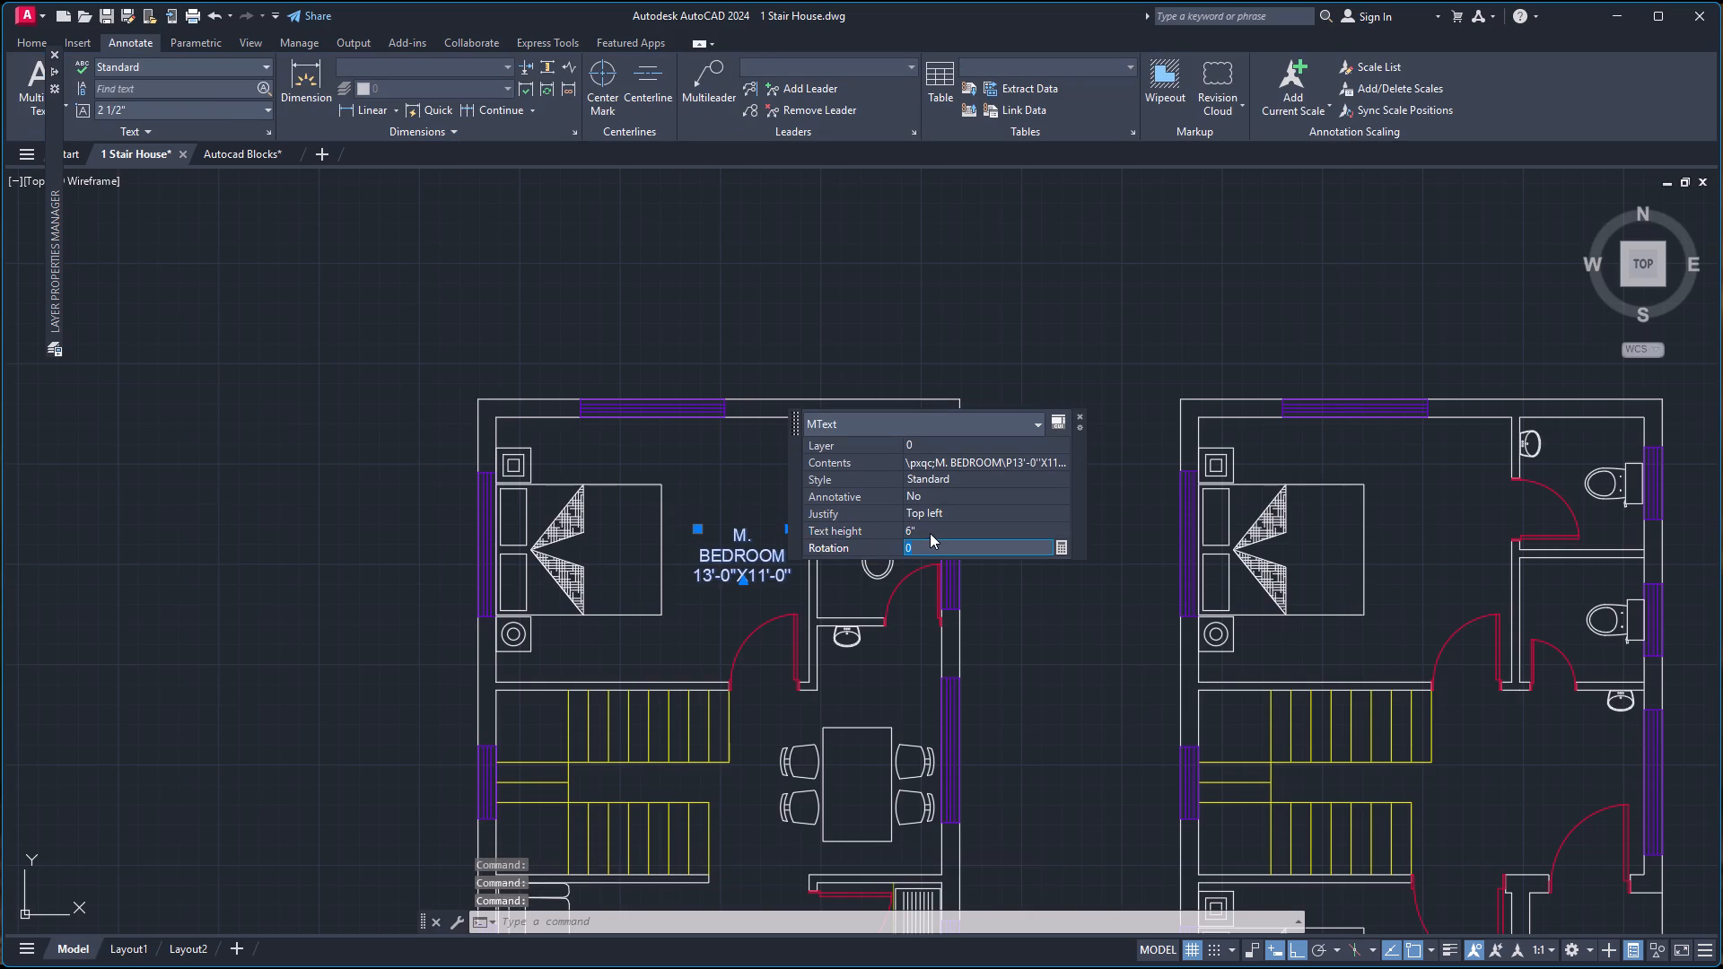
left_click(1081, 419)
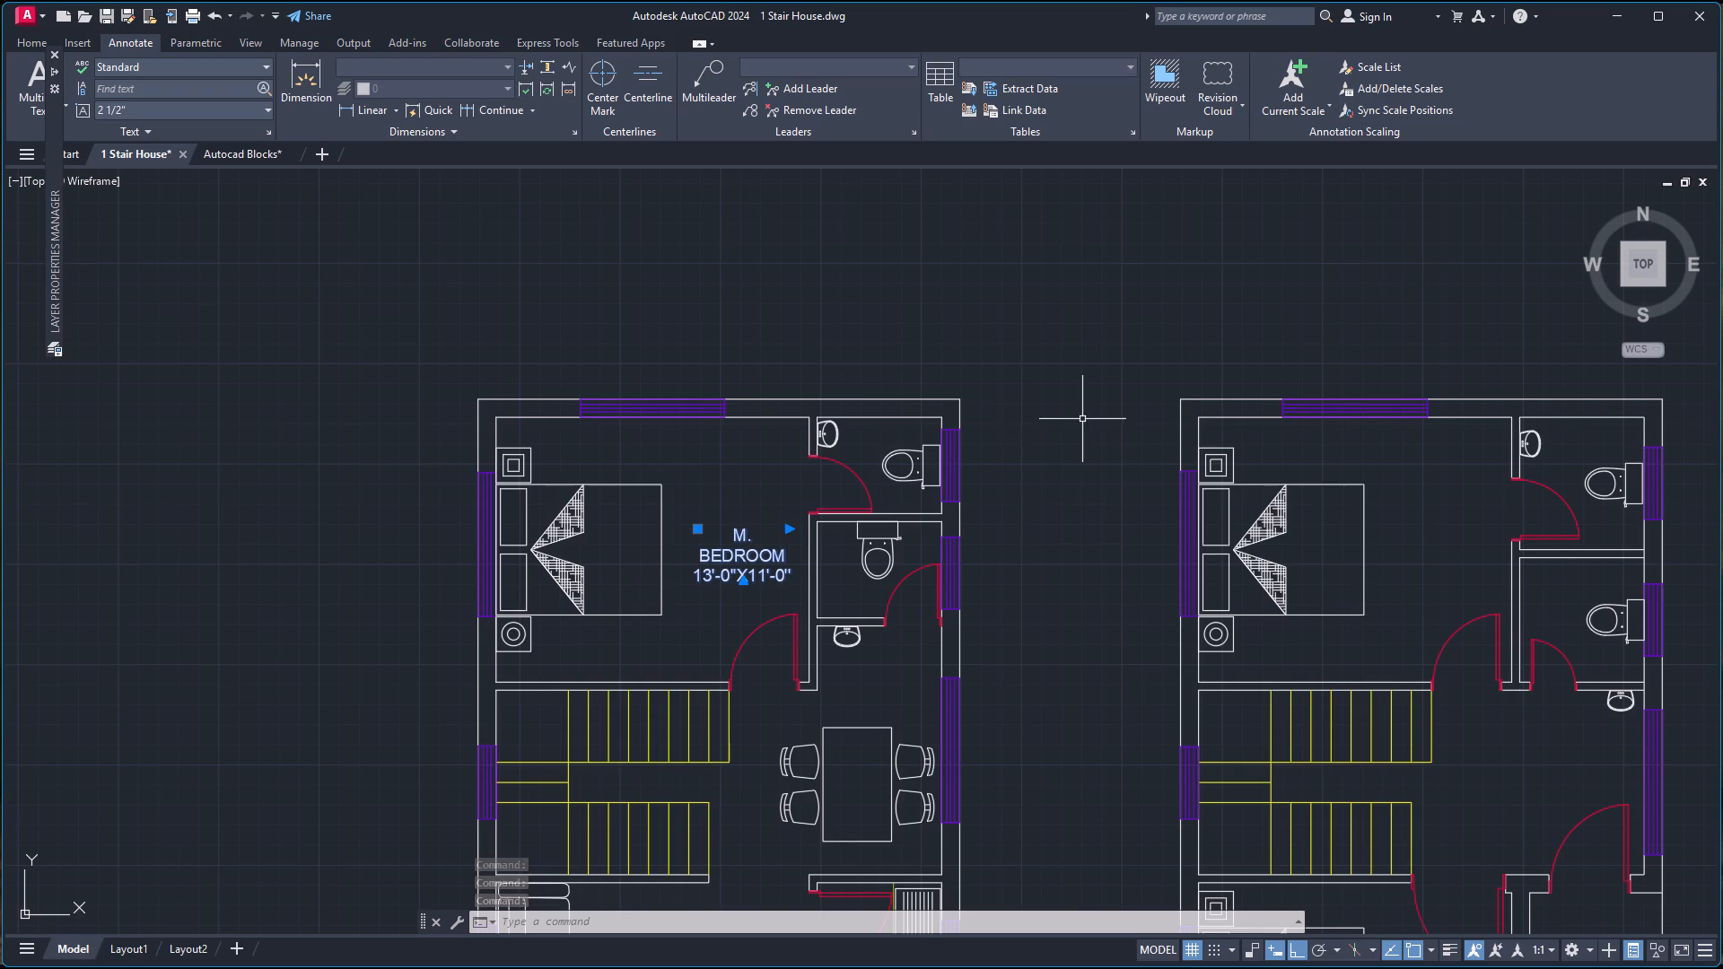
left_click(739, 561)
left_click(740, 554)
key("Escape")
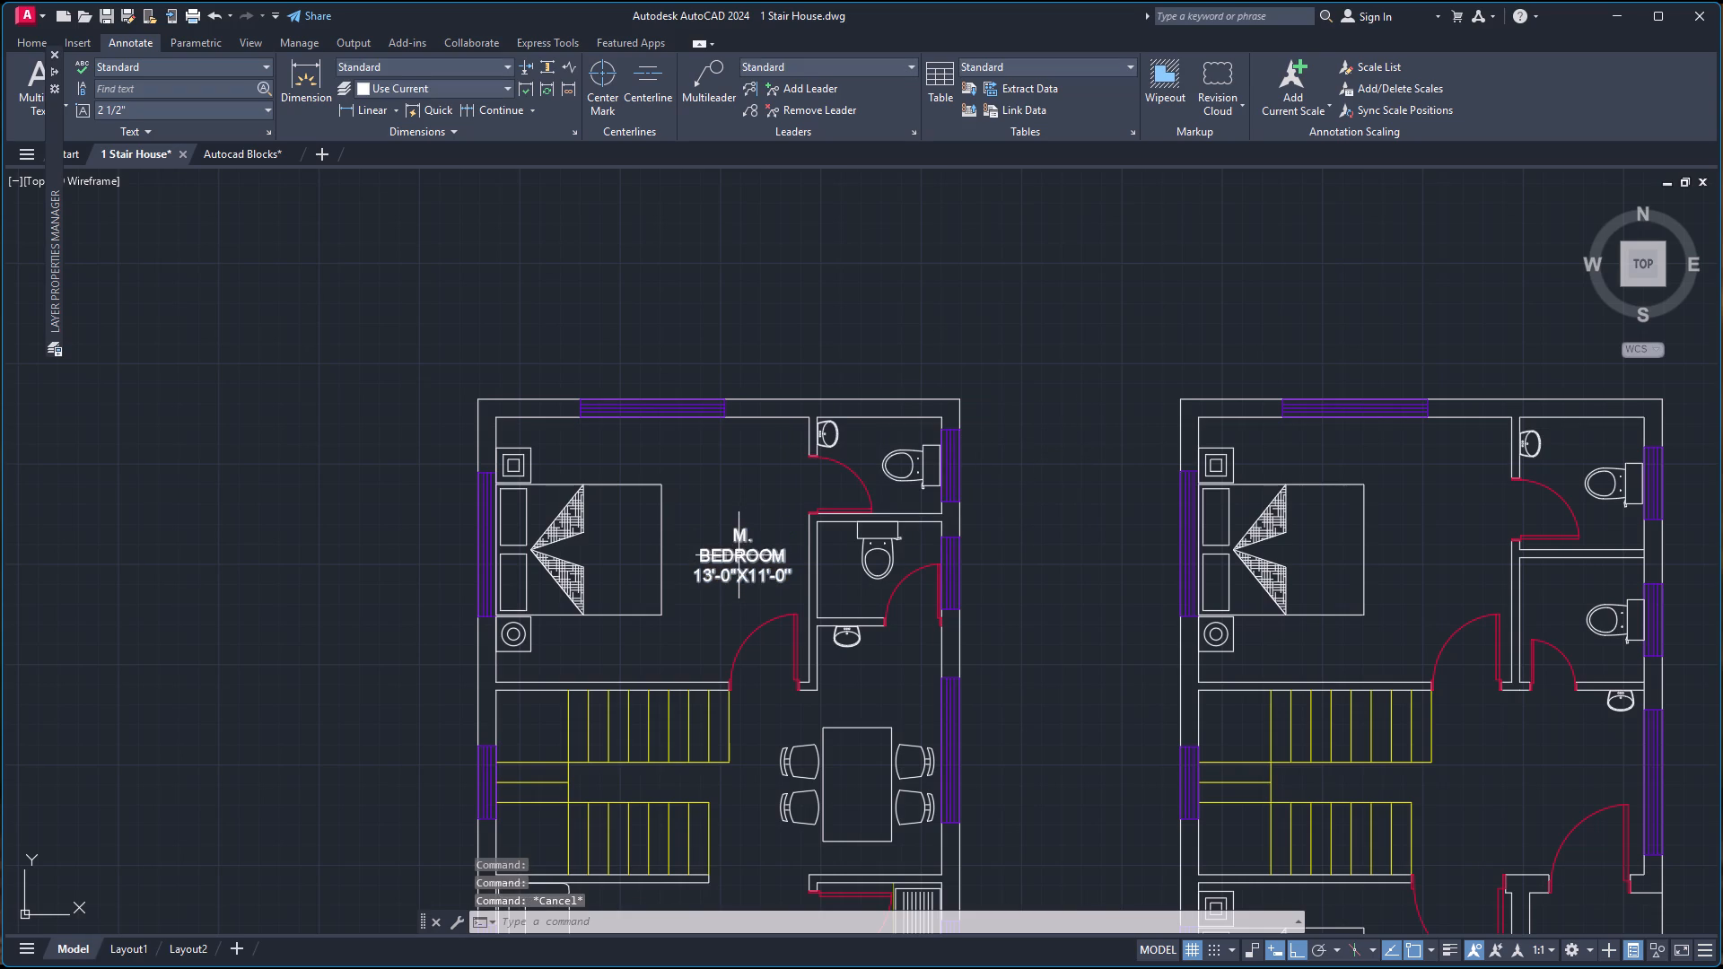
Set the M. BEDROOM label's text height to 5".
left_click(738, 559)
left_click(937, 488)
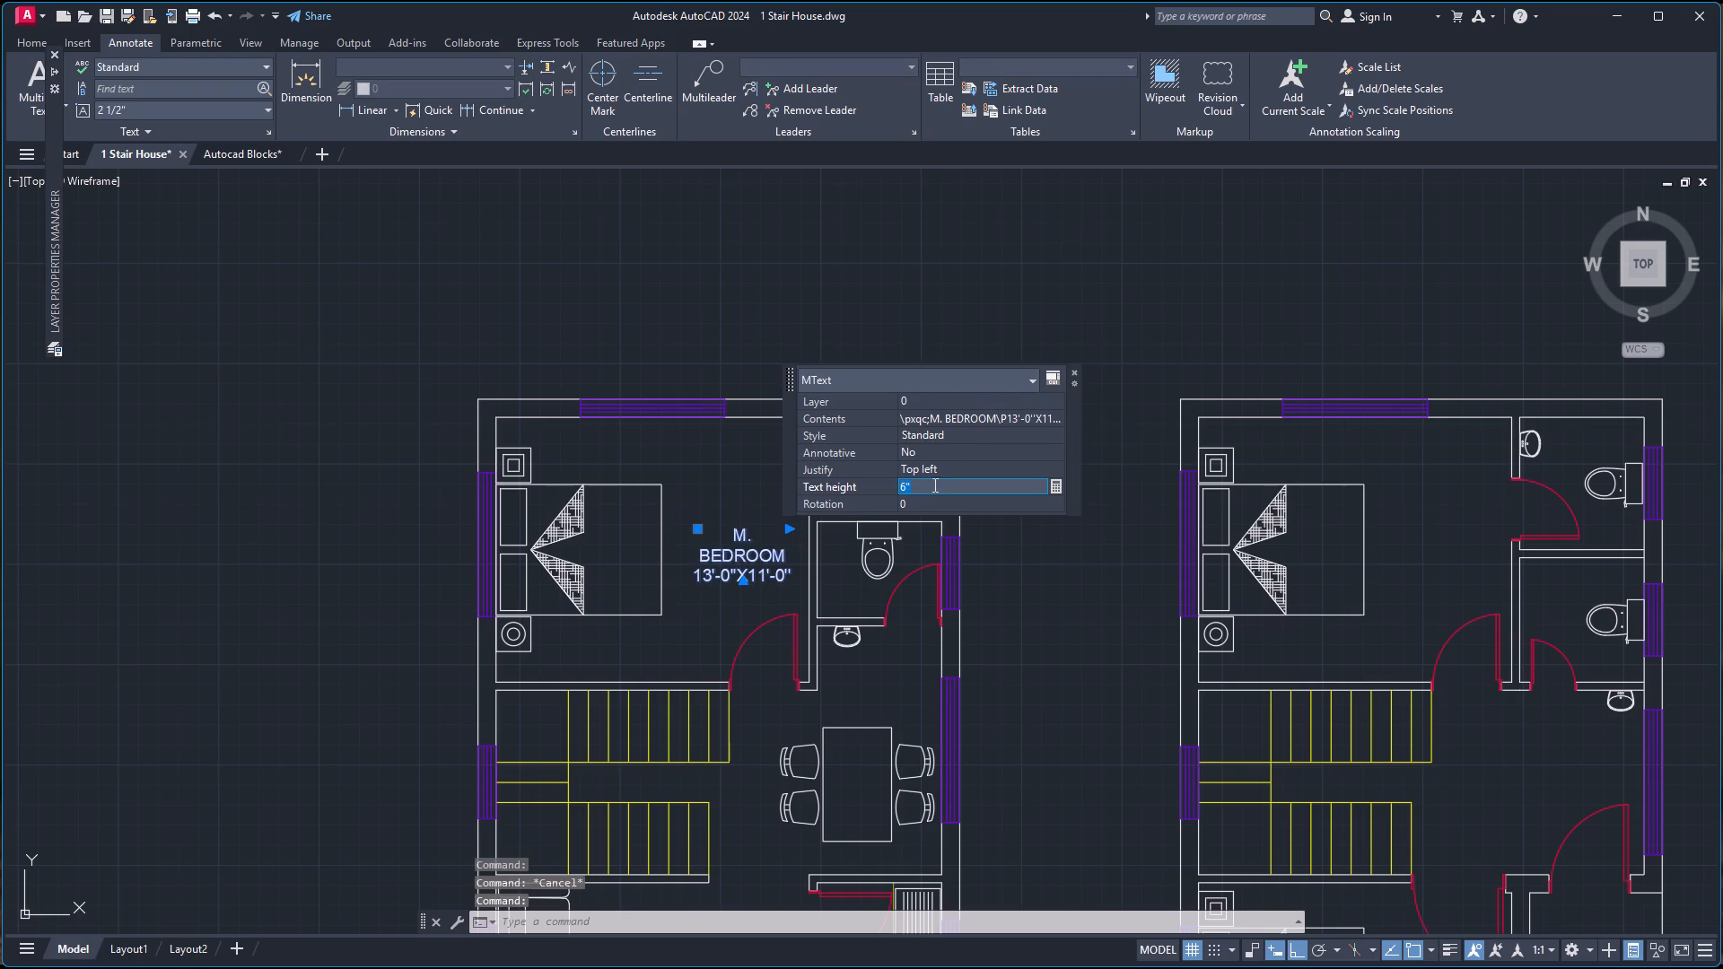
key("5")
key("Return")
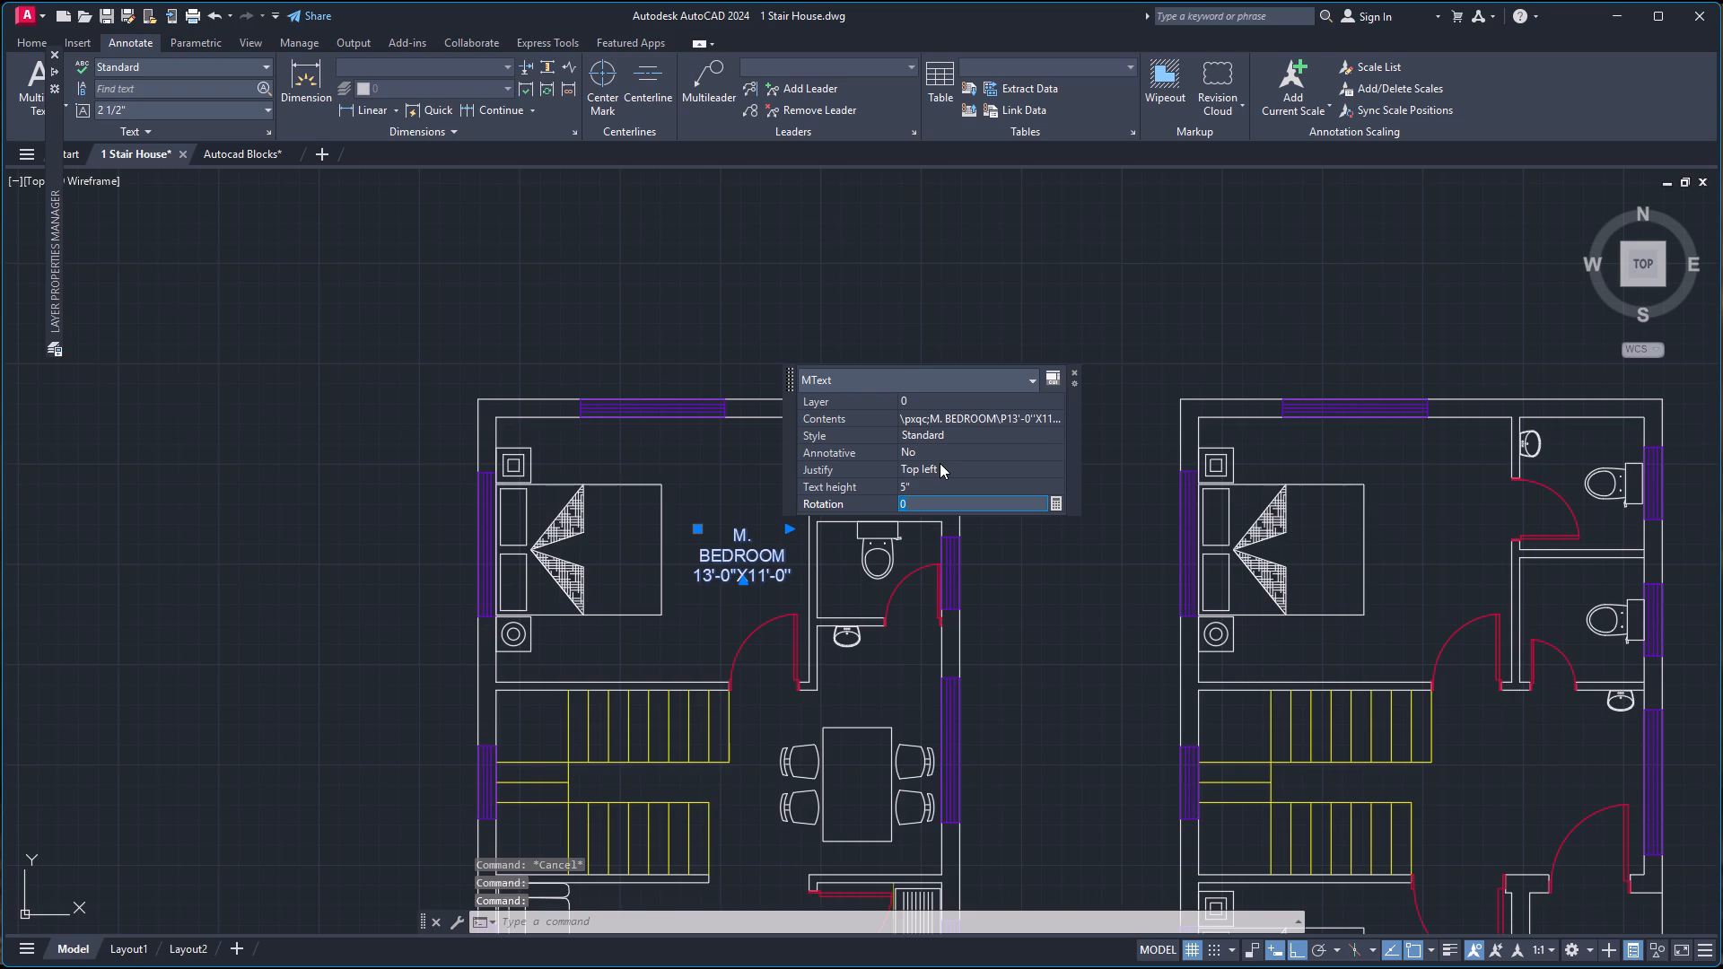
key("Escape")
key("Escape")
key("Escape")
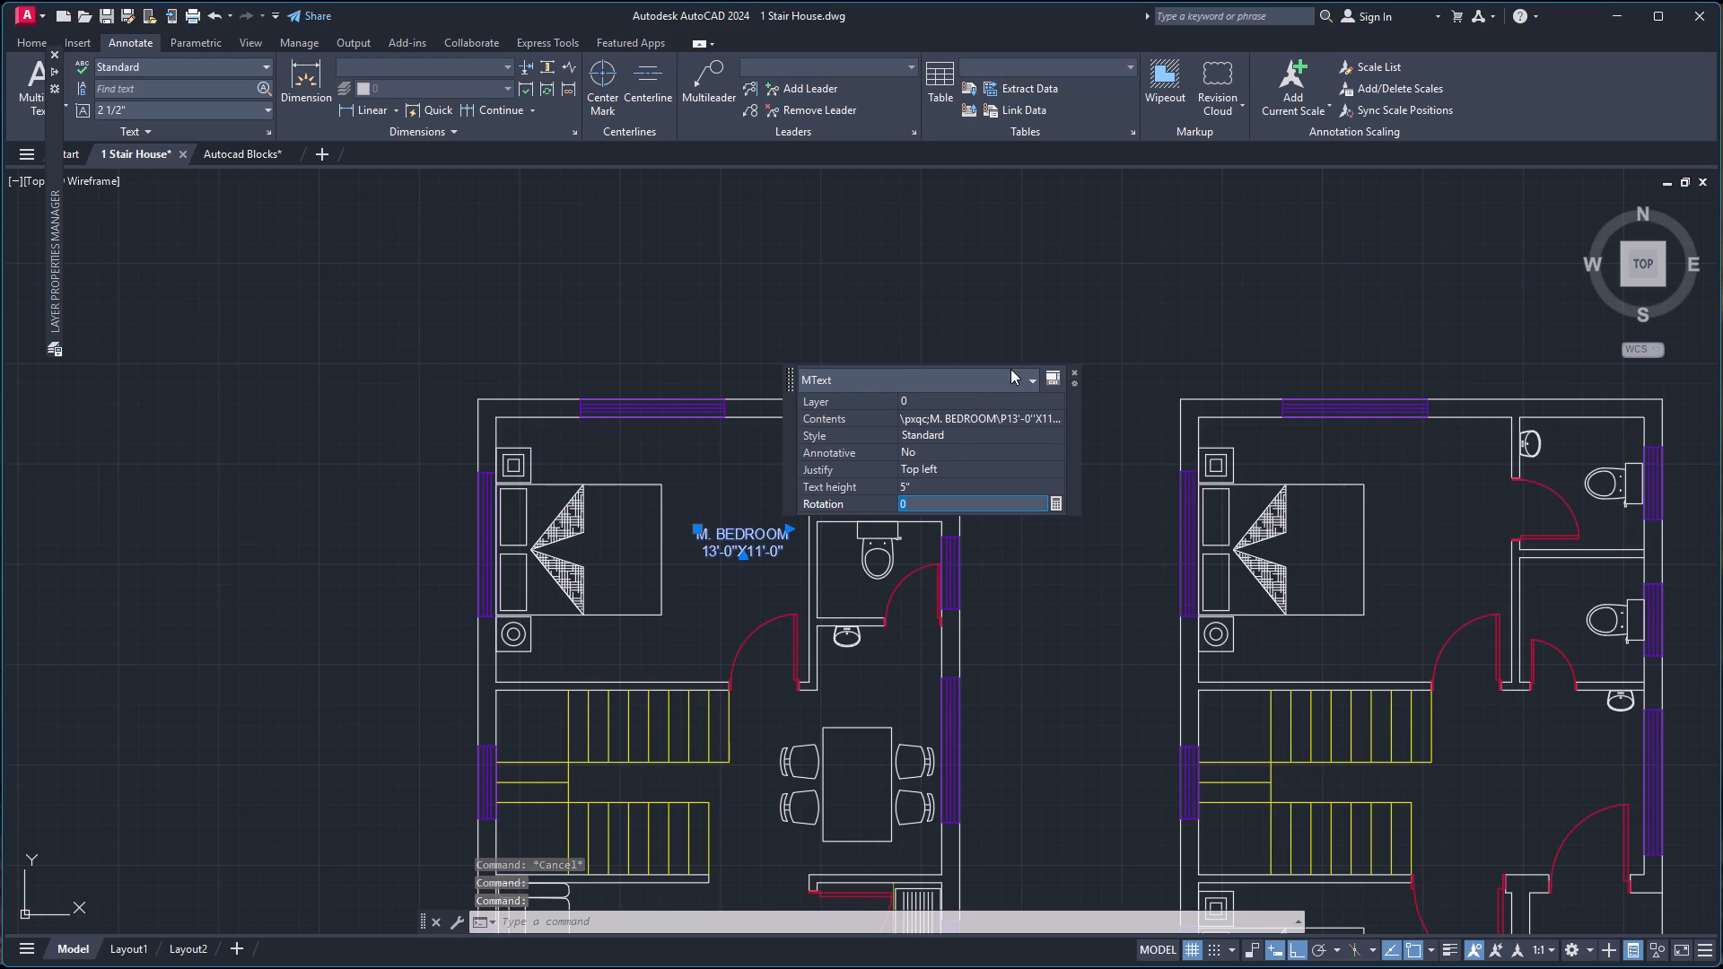
left_click(1071, 372)
key("Escape")
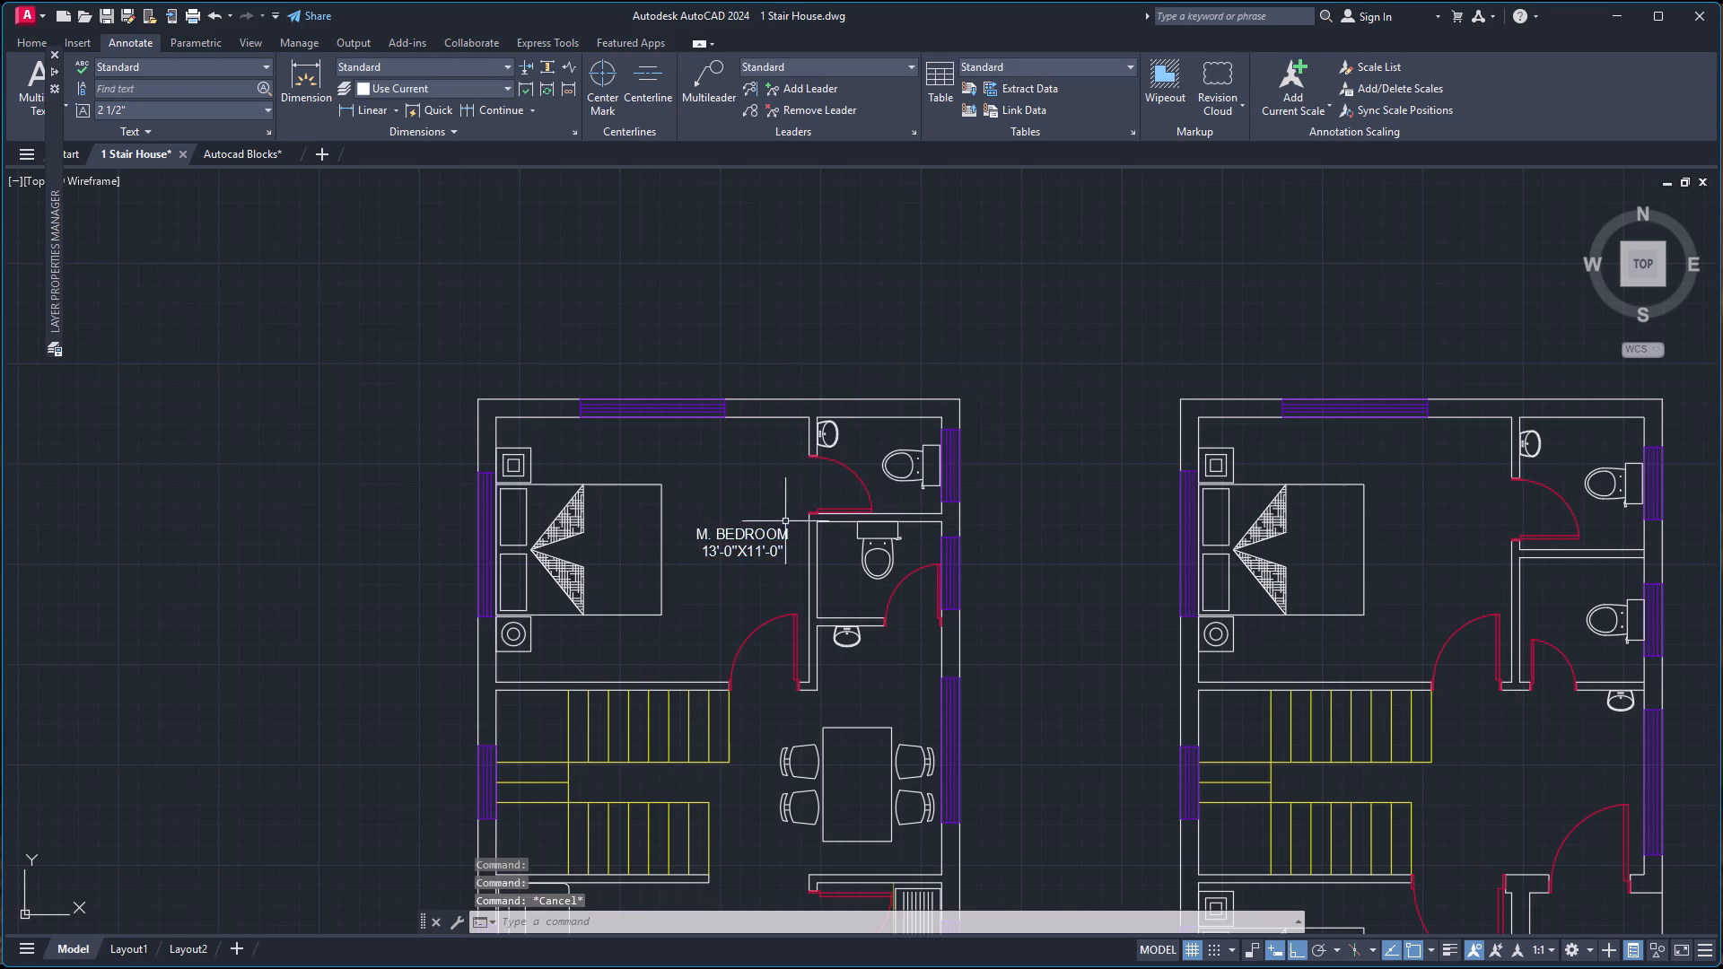
Copy the M. BEDROOM label from the west plan into the east plan's north bedroom, east of the bed.
left_click(761, 532)
key("ctrl+c")
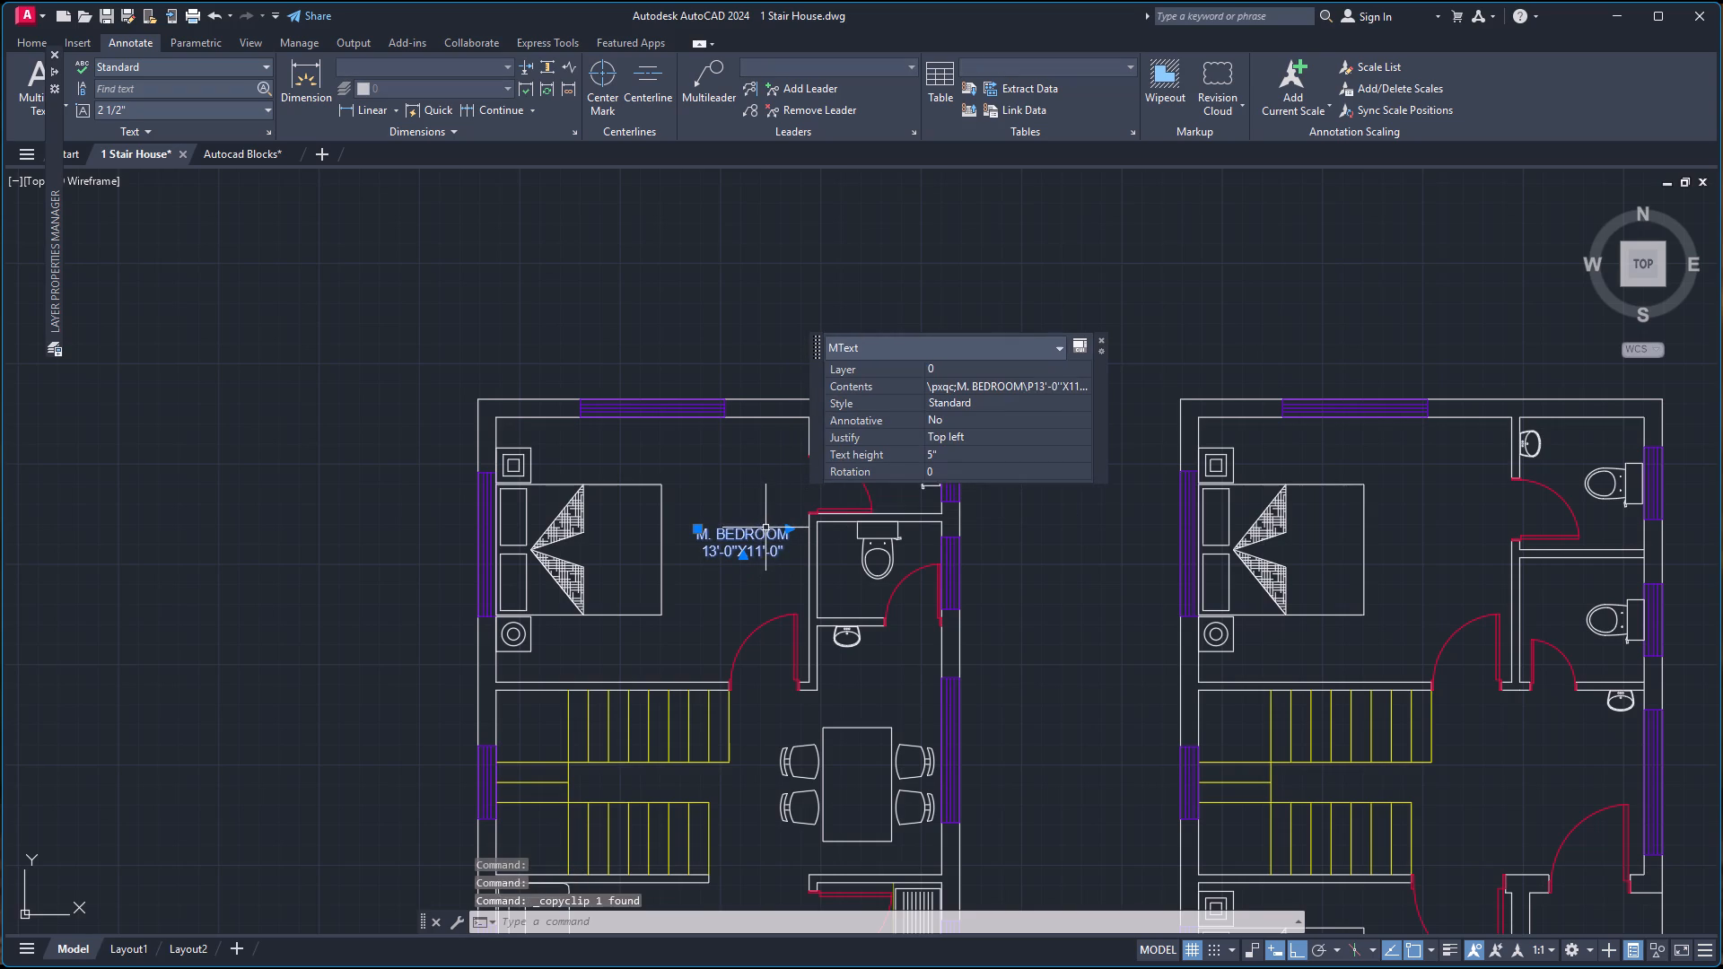
key("ctrl+v")
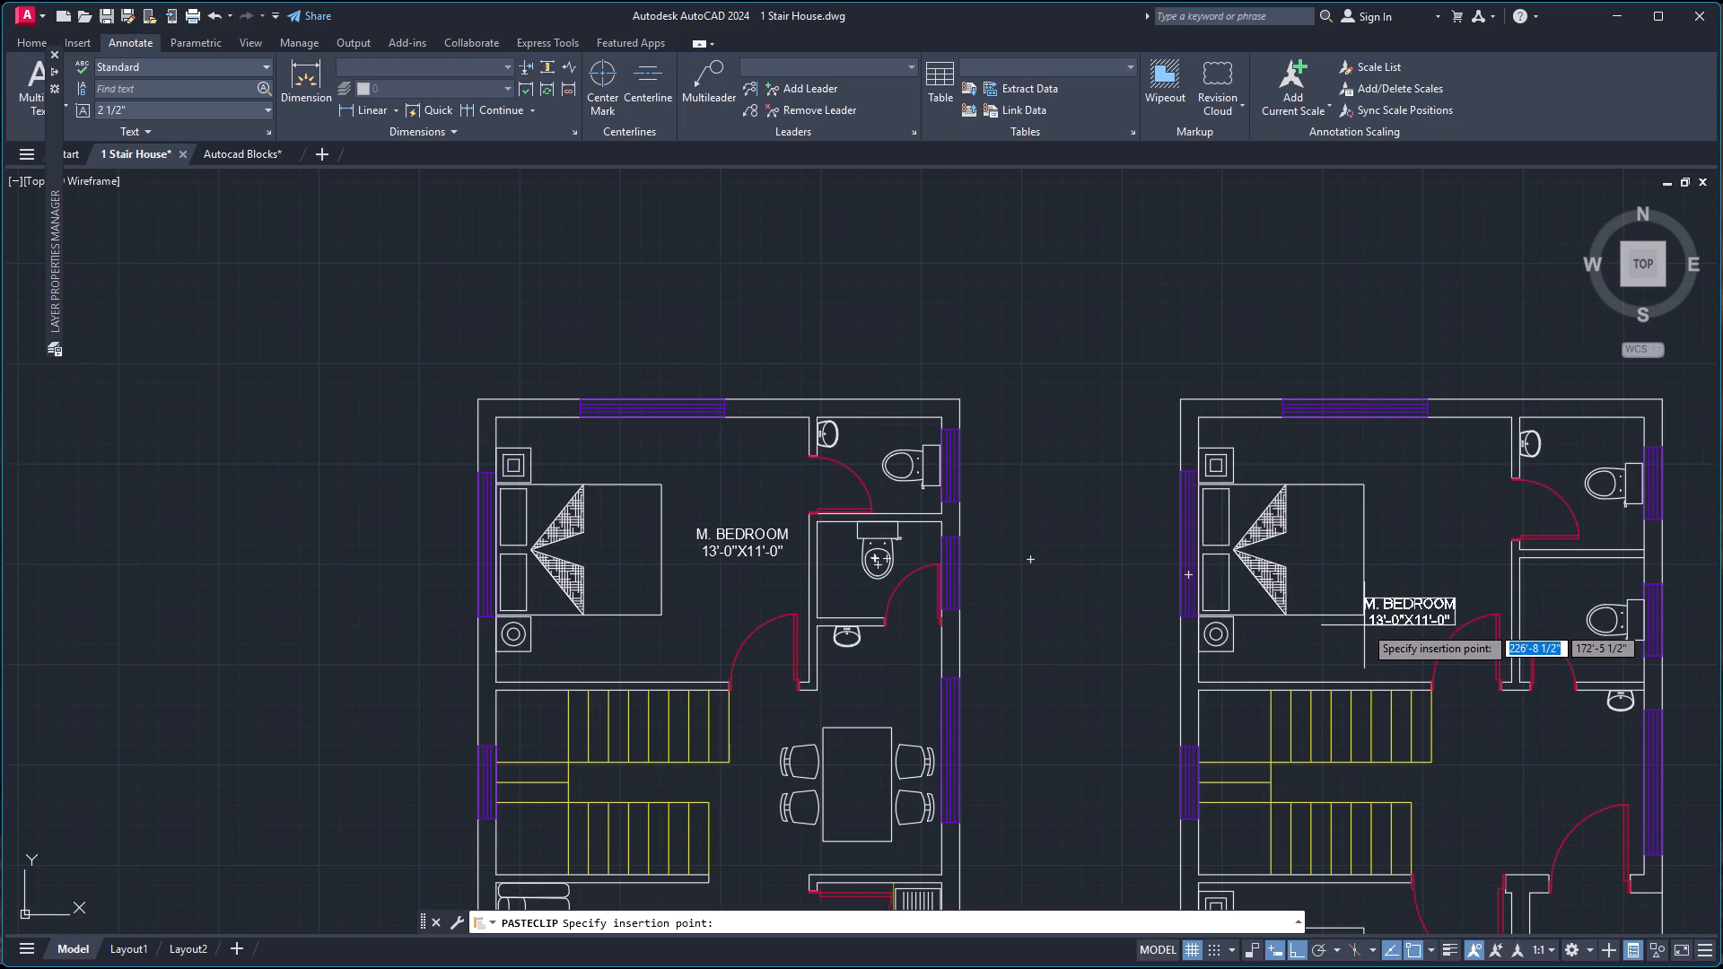
left_click(1387, 559)
Paste a copy of the M. BEDROOM label just north of the dining table in the west plan.
scroll(1377, 595, "down", 3)
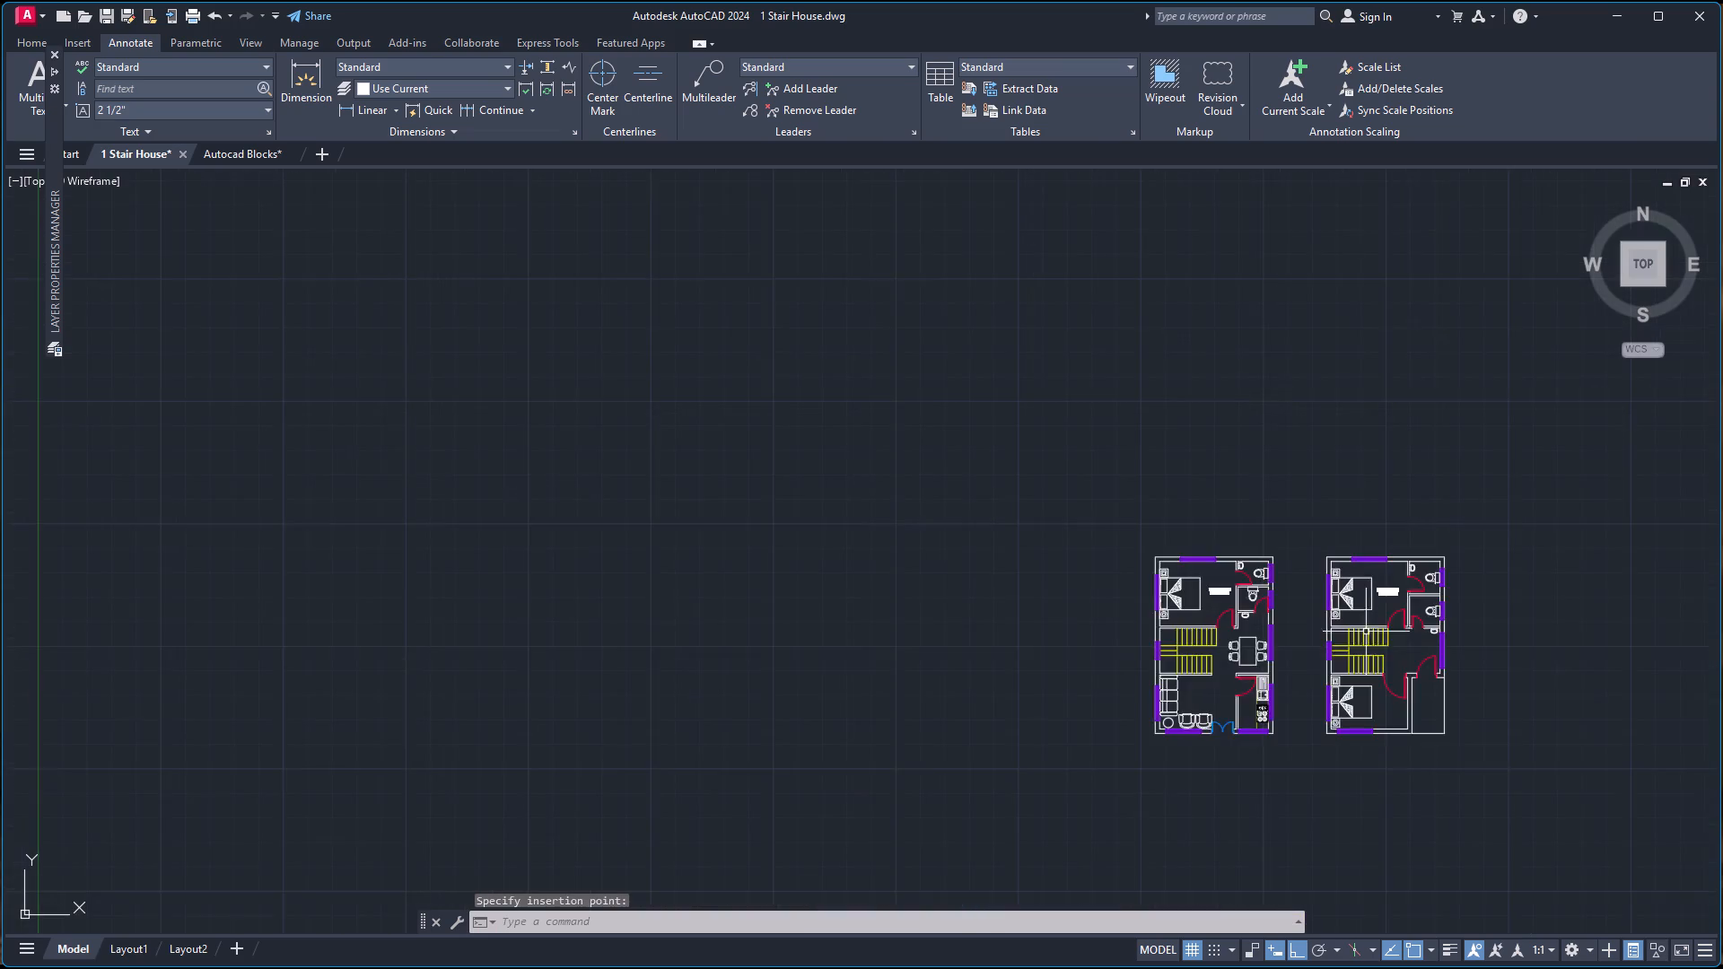
scroll(1356, 671, "up", 3)
key("ctrl+v")
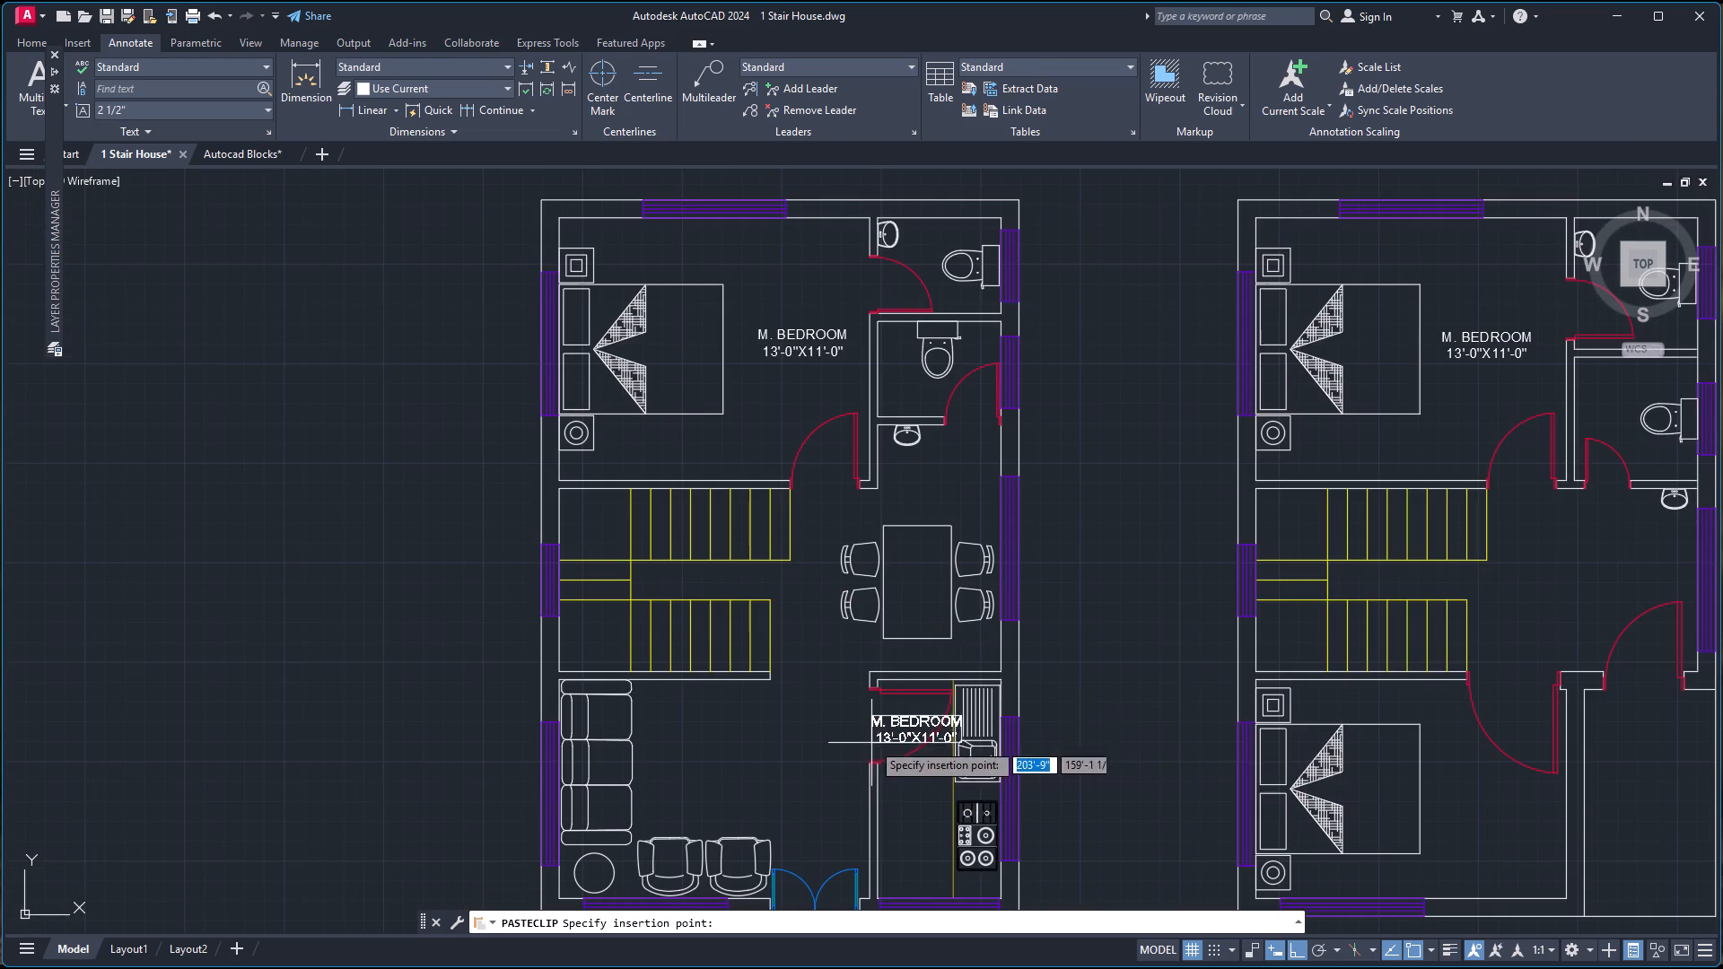
scroll(774, 664, "up", 2)
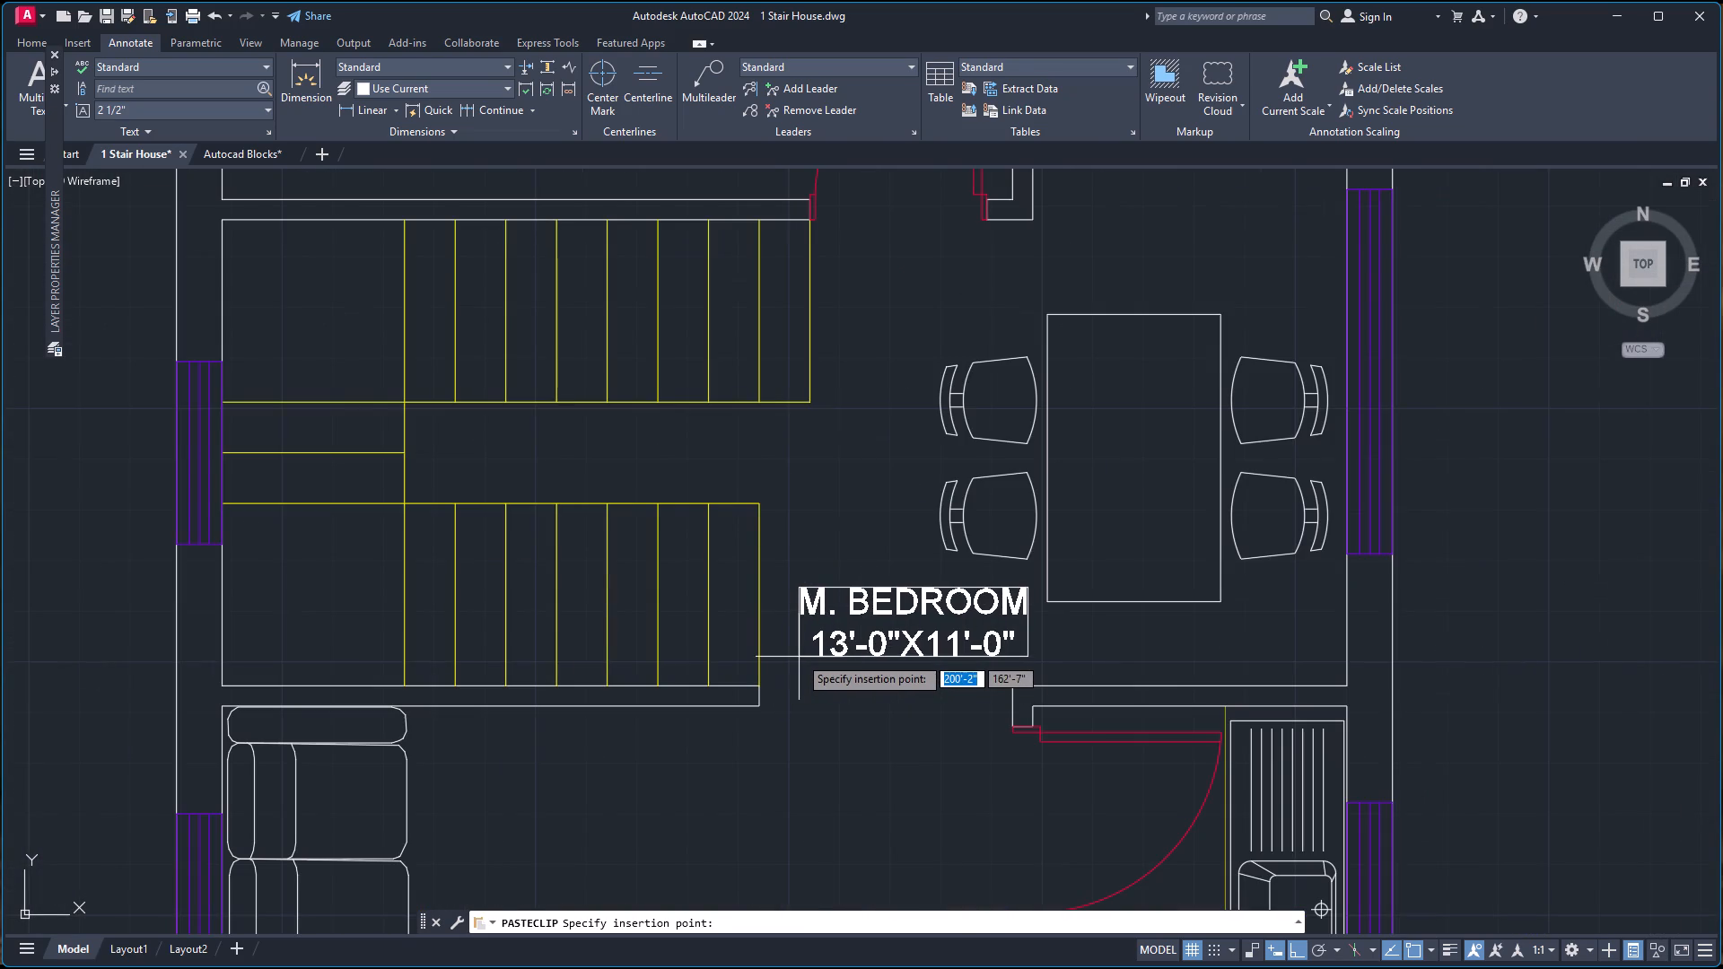
scroll(818, 611, "down", 3)
scroll(990, 406, "up", 3)
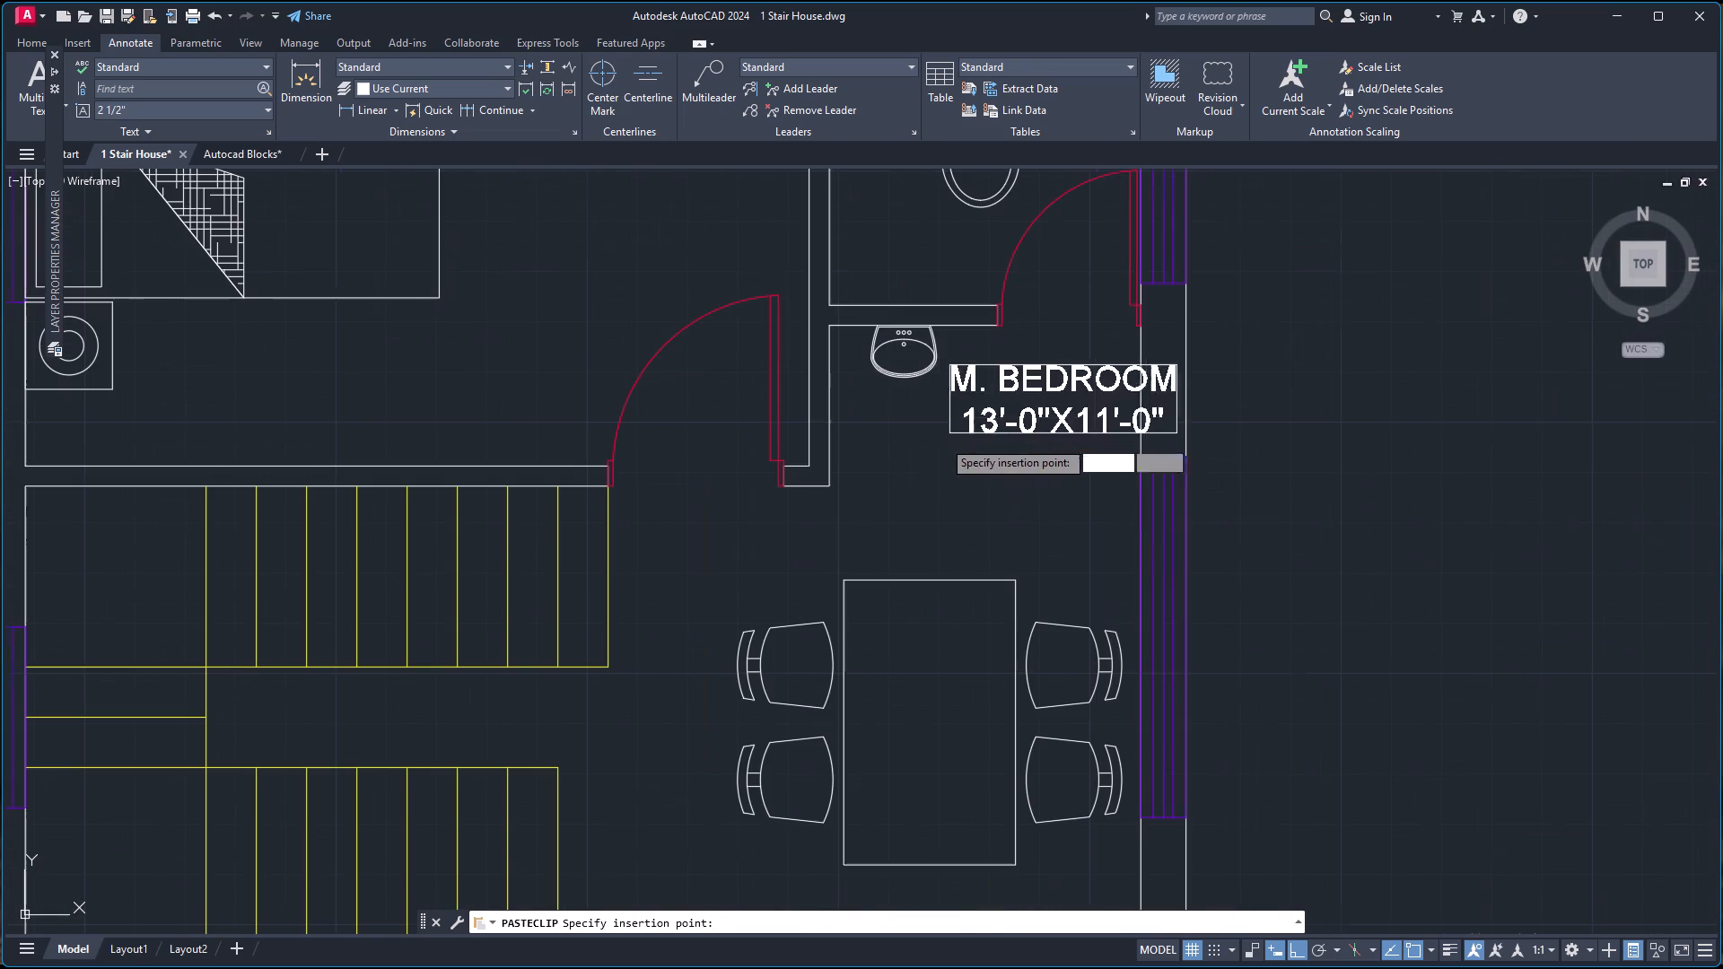
left_click(856, 545)
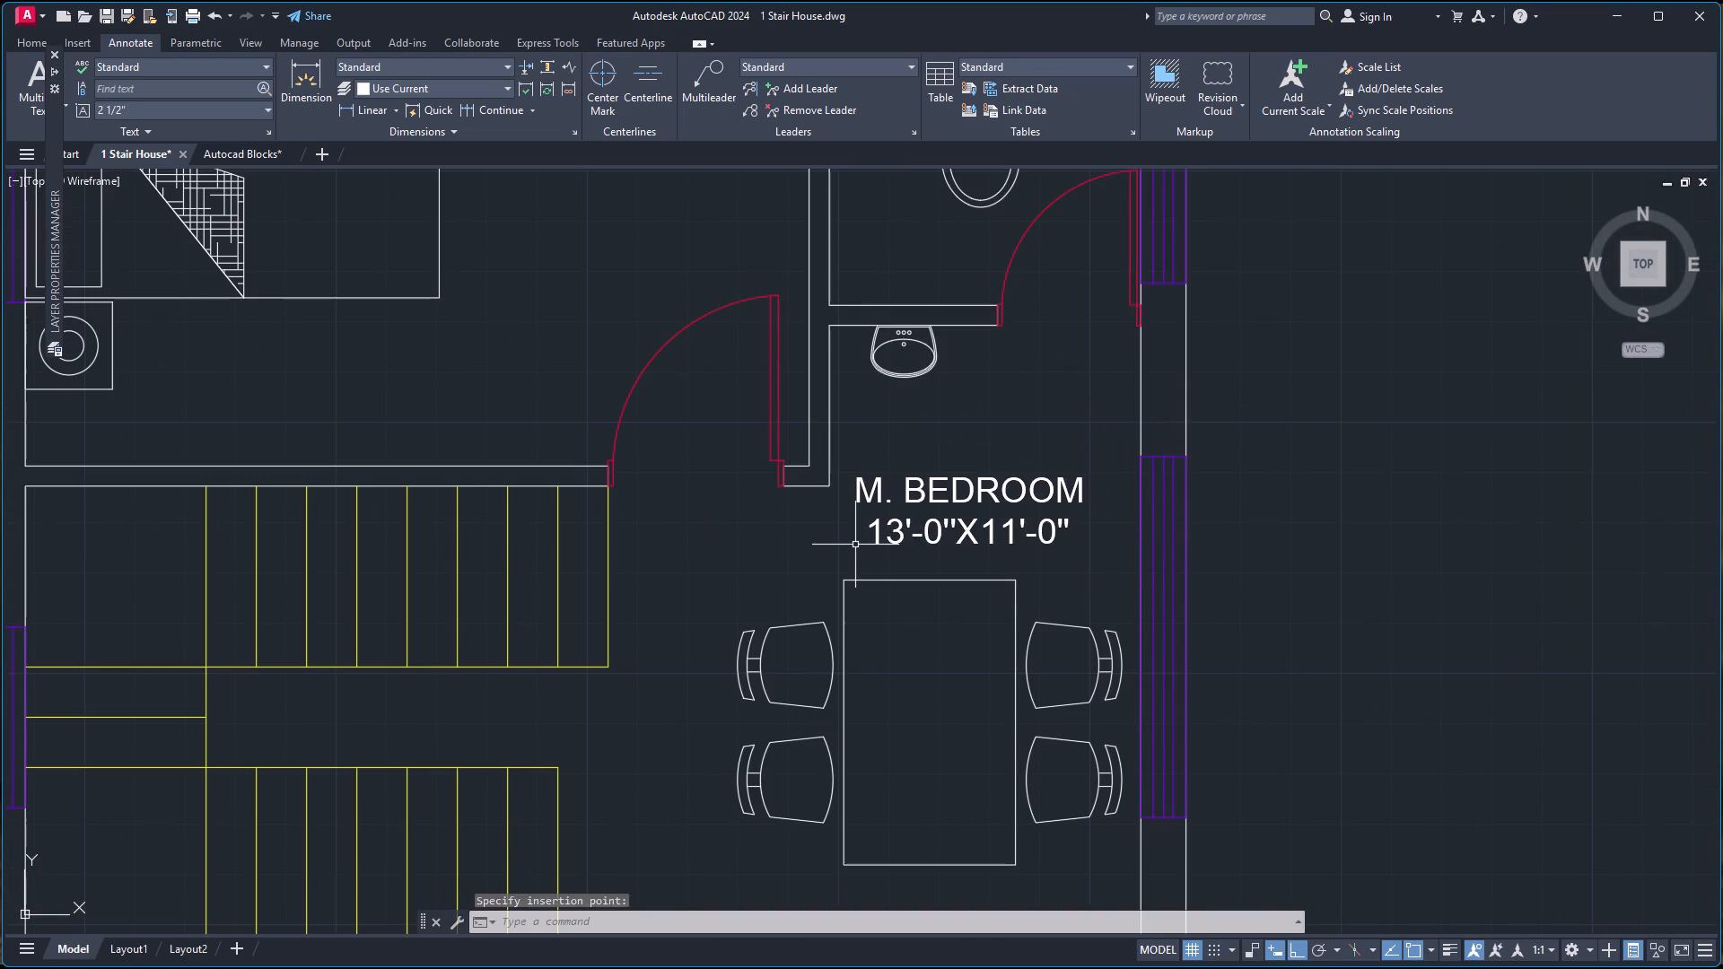
Paste copies of the M. BEDROOM label in the west plan's living room, east of the sofa, and in its kitchen.
key("ctrl+v")
scroll(806, 621, "down", 4)
scroll(744, 783, "up", 3)
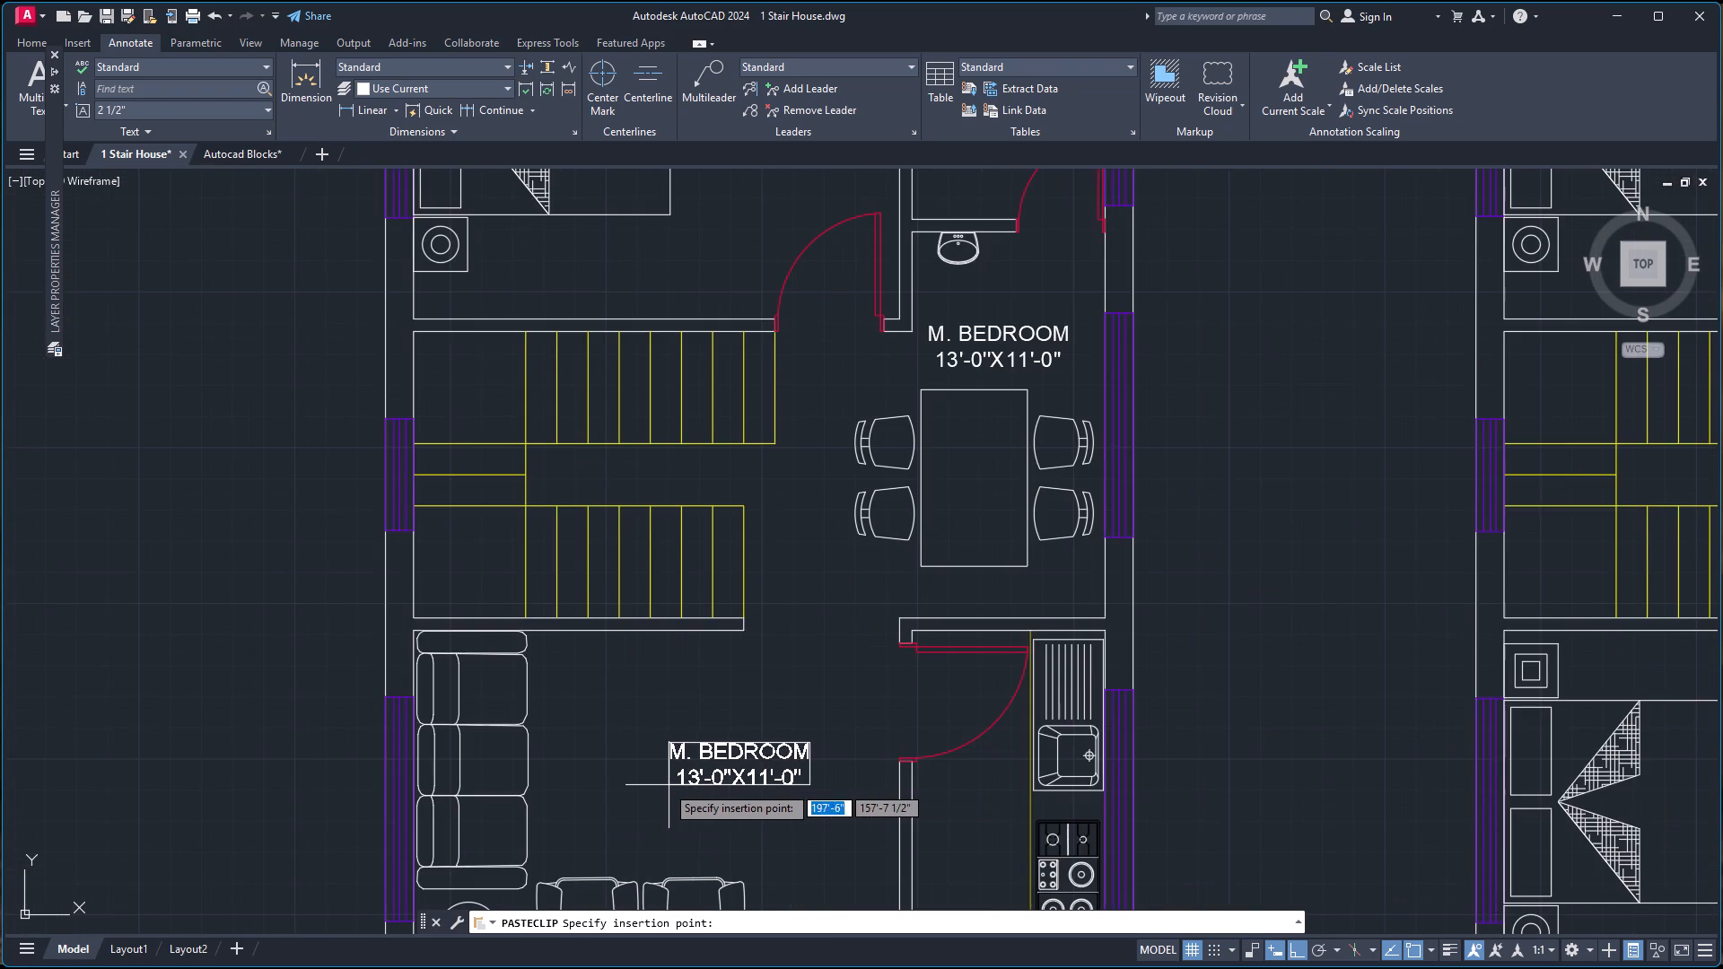
left_click(656, 790)
key("ctrl+v")
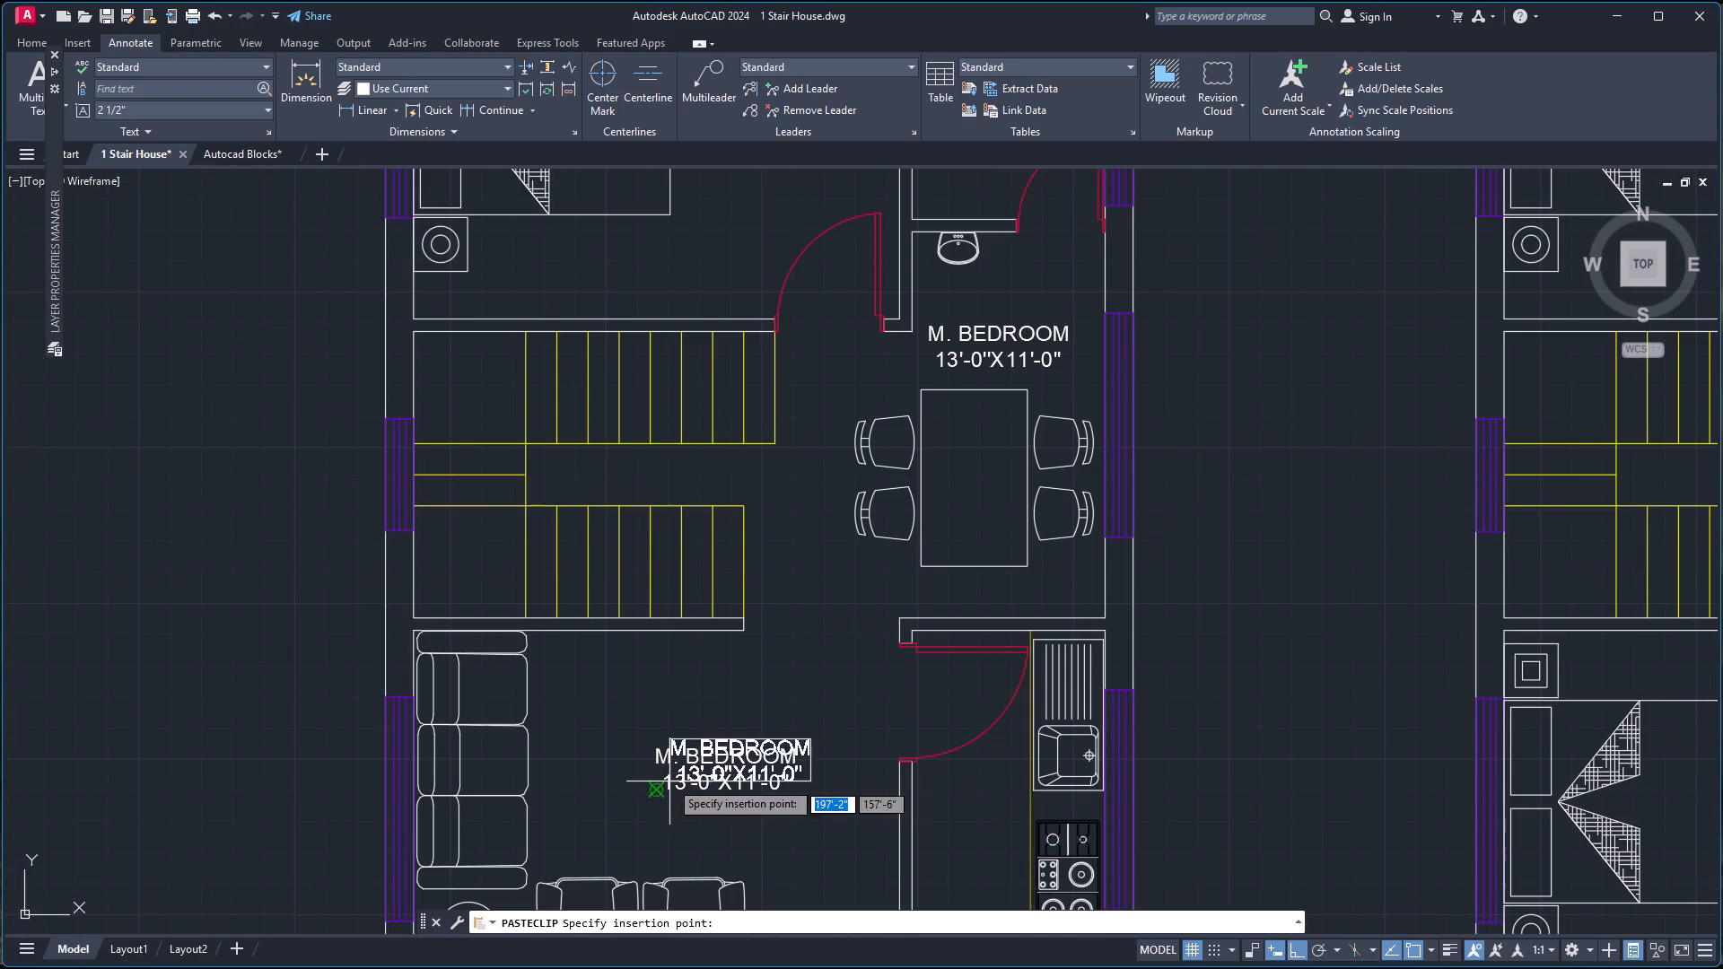
scroll(912, 834, "up", 3)
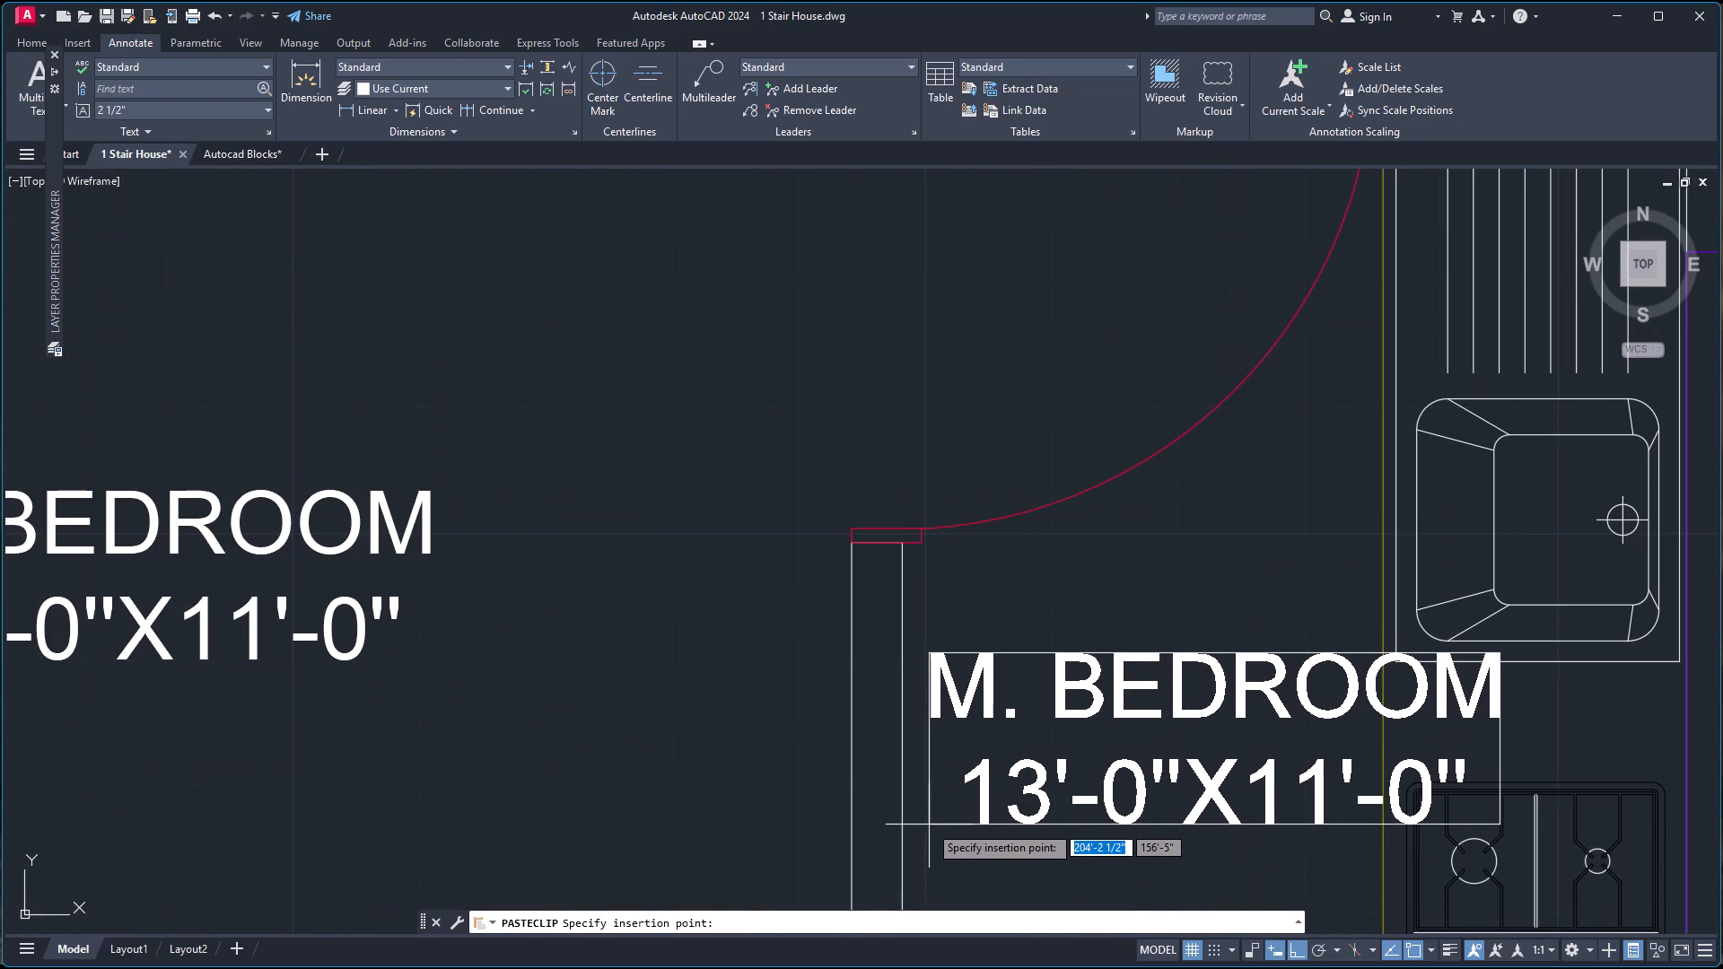
left_click(929, 825)
Paste copies of the M. BEDROOM label in the east plan's south bedroom and in the narrow southeast space beside it.
key("ctrl+v")
scroll(998, 608, "down", 5)
scroll(1368, 657, "up", 3)
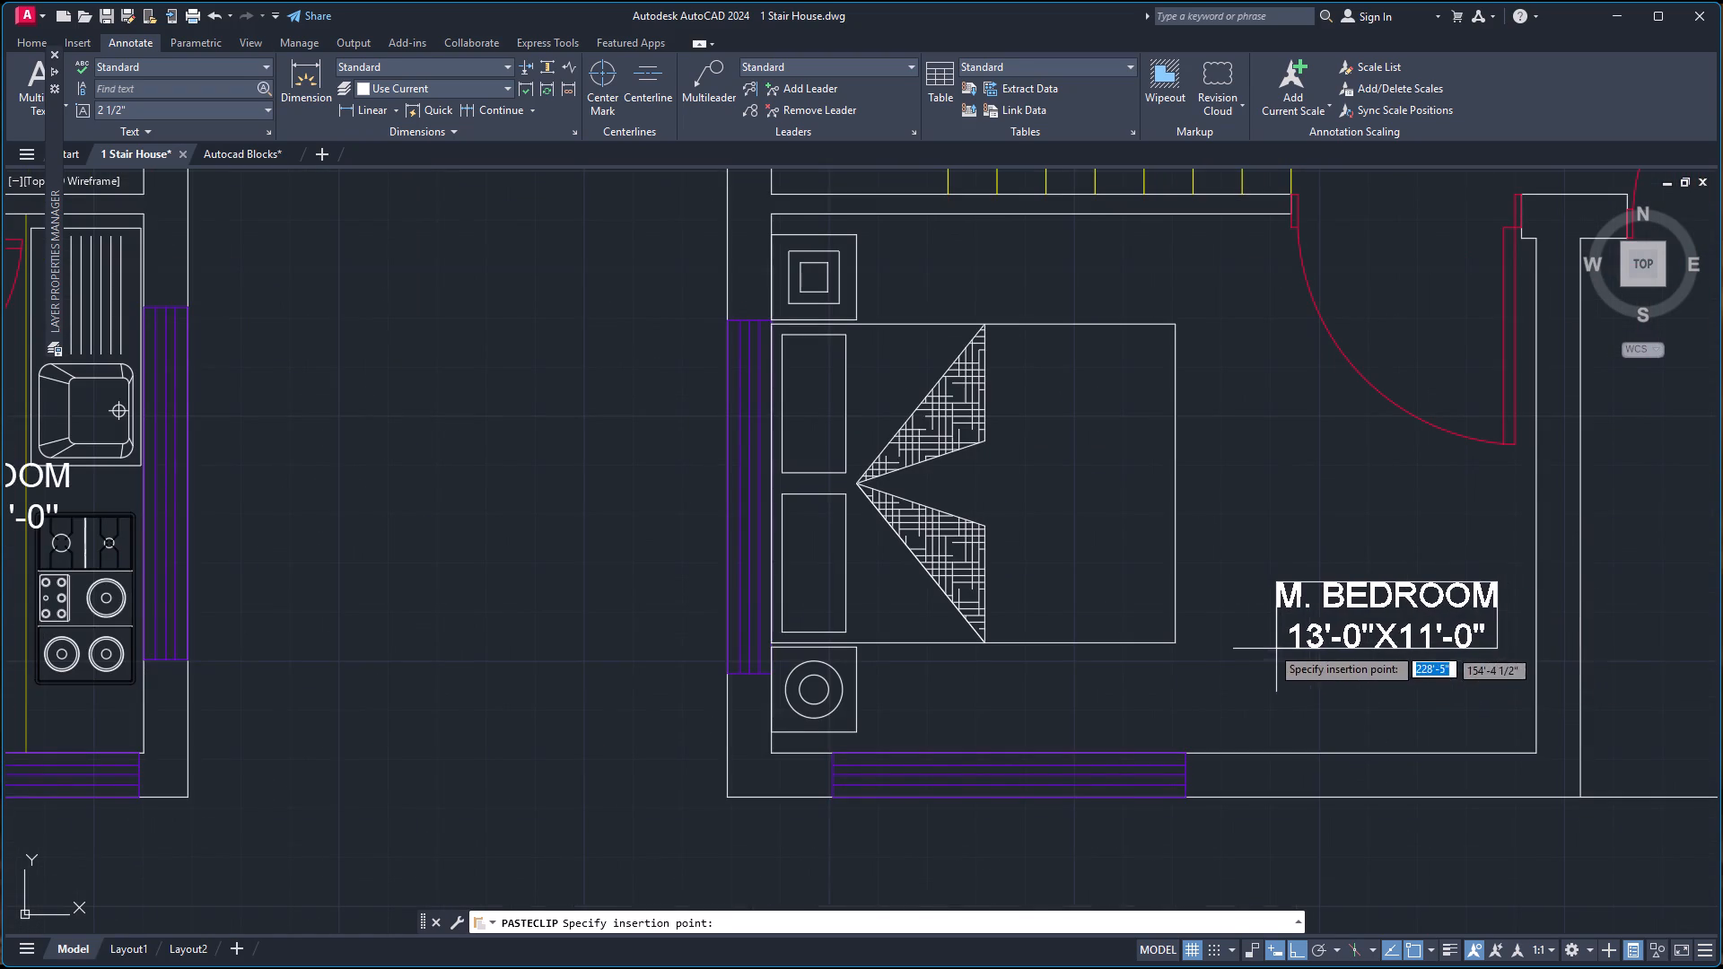
left_click(1233, 616)
key("ctrl+v")
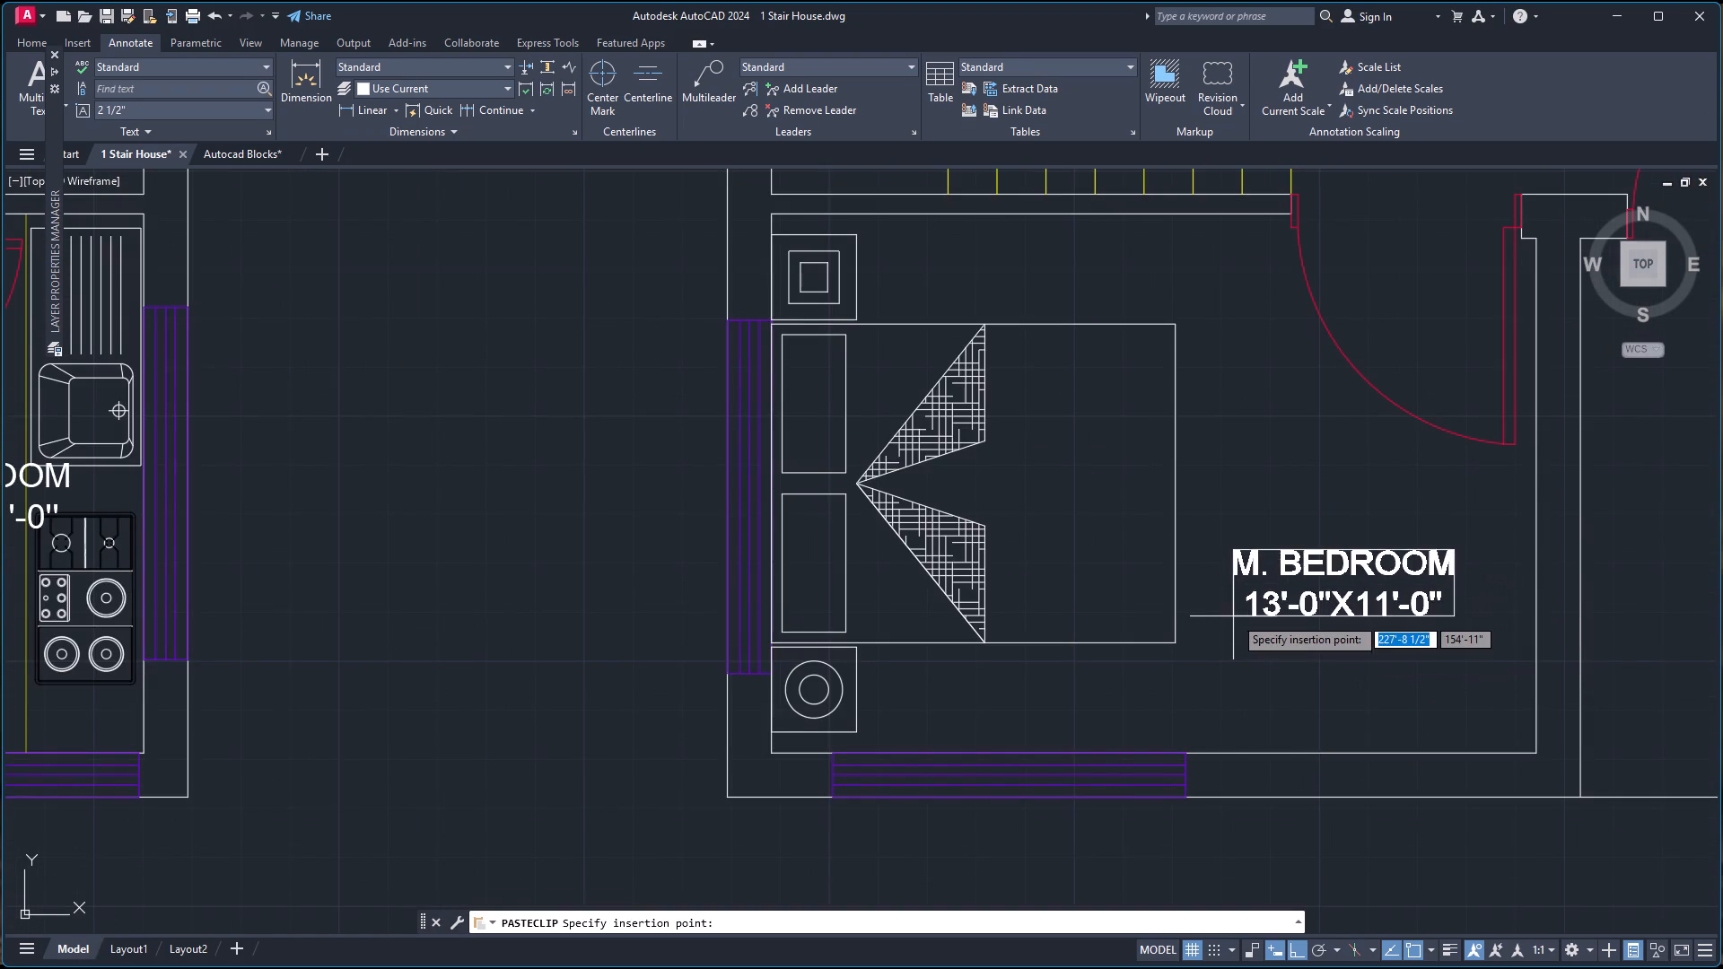
scroll(1368, 626, "down", 4)
scroll(1411, 607, "up", 3)
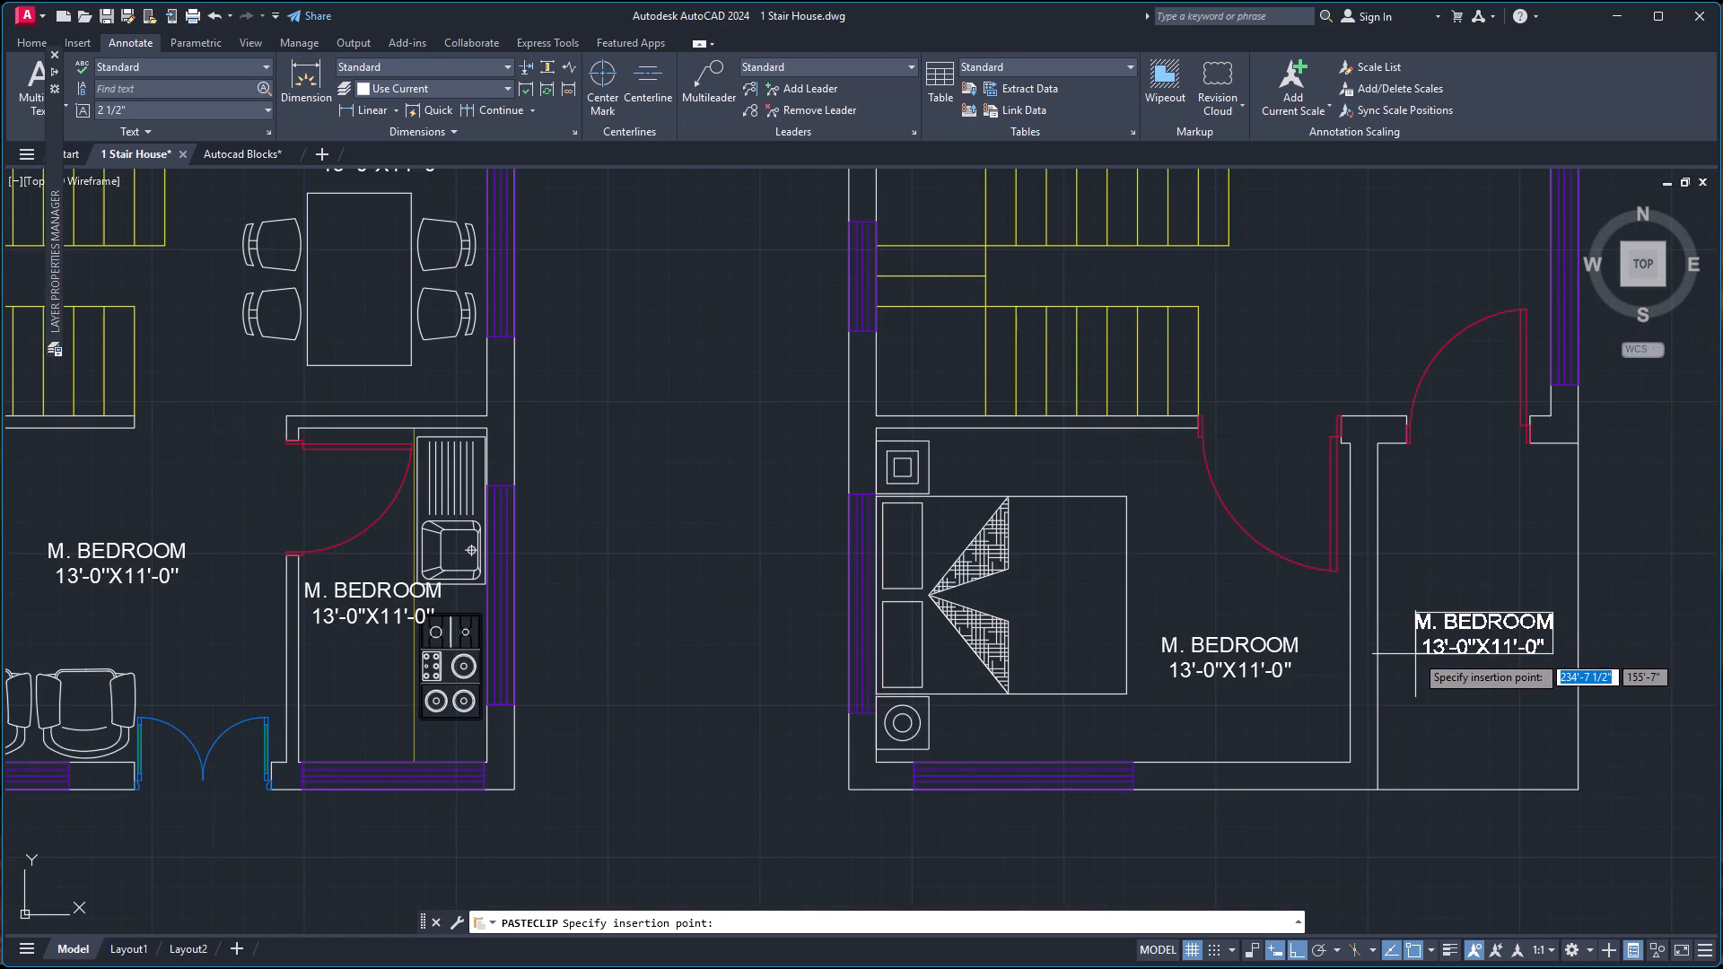
left_click(1416, 654)
Paste a copy of the M. BEDROOM label in the east plan's hall, east of the staircase.
key("ctrl+v")
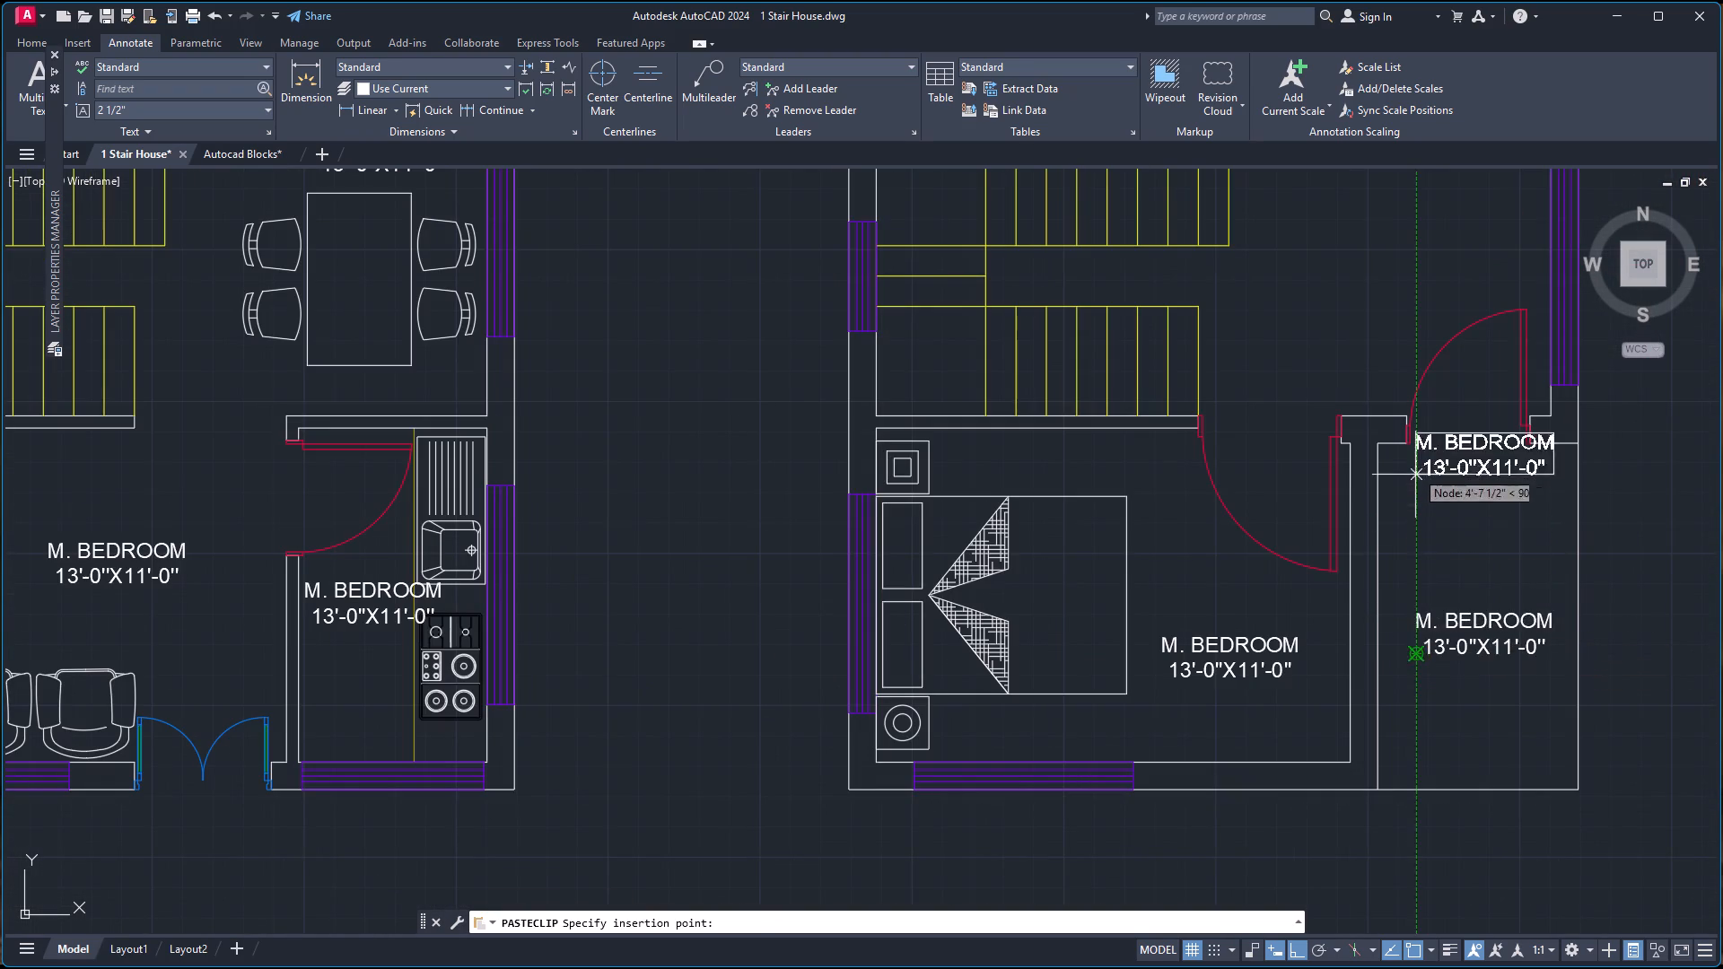
scroll(1415, 467, "down", 3)
scroll(1404, 400, "up", 3)
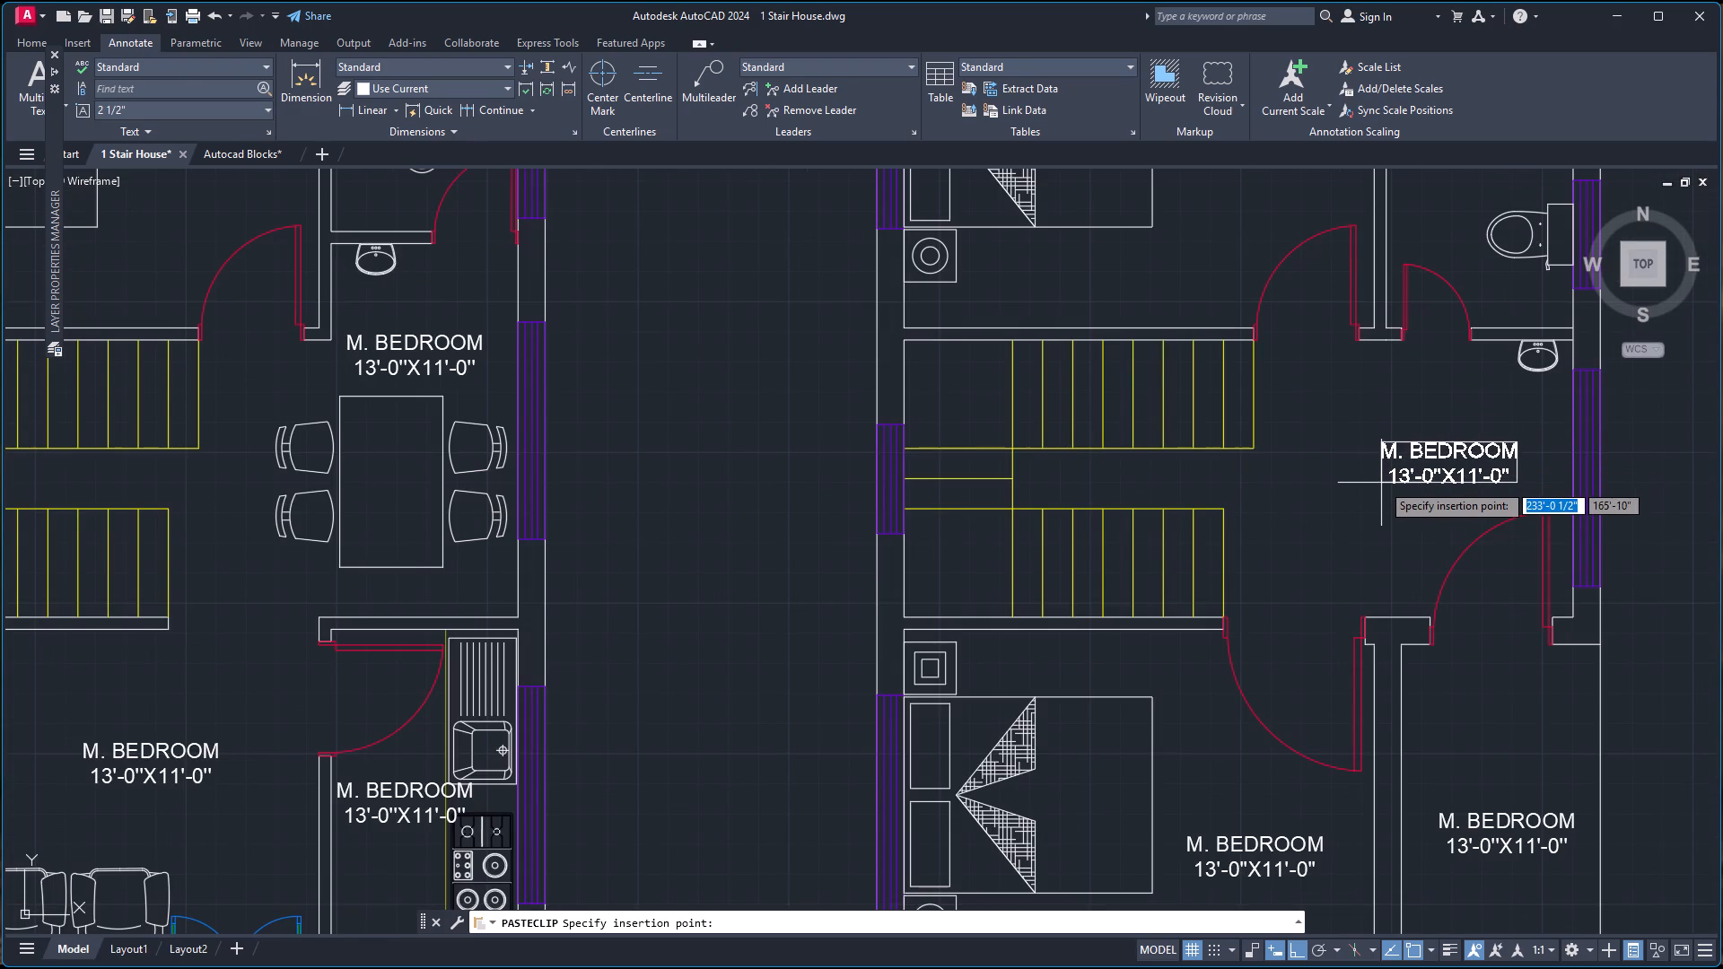
left_click(1362, 480)
Paste copies of the M. BEDROOM label in the east plan's two bathrooms, first the southern one, followed by the northern one.
key("ctrl+v")
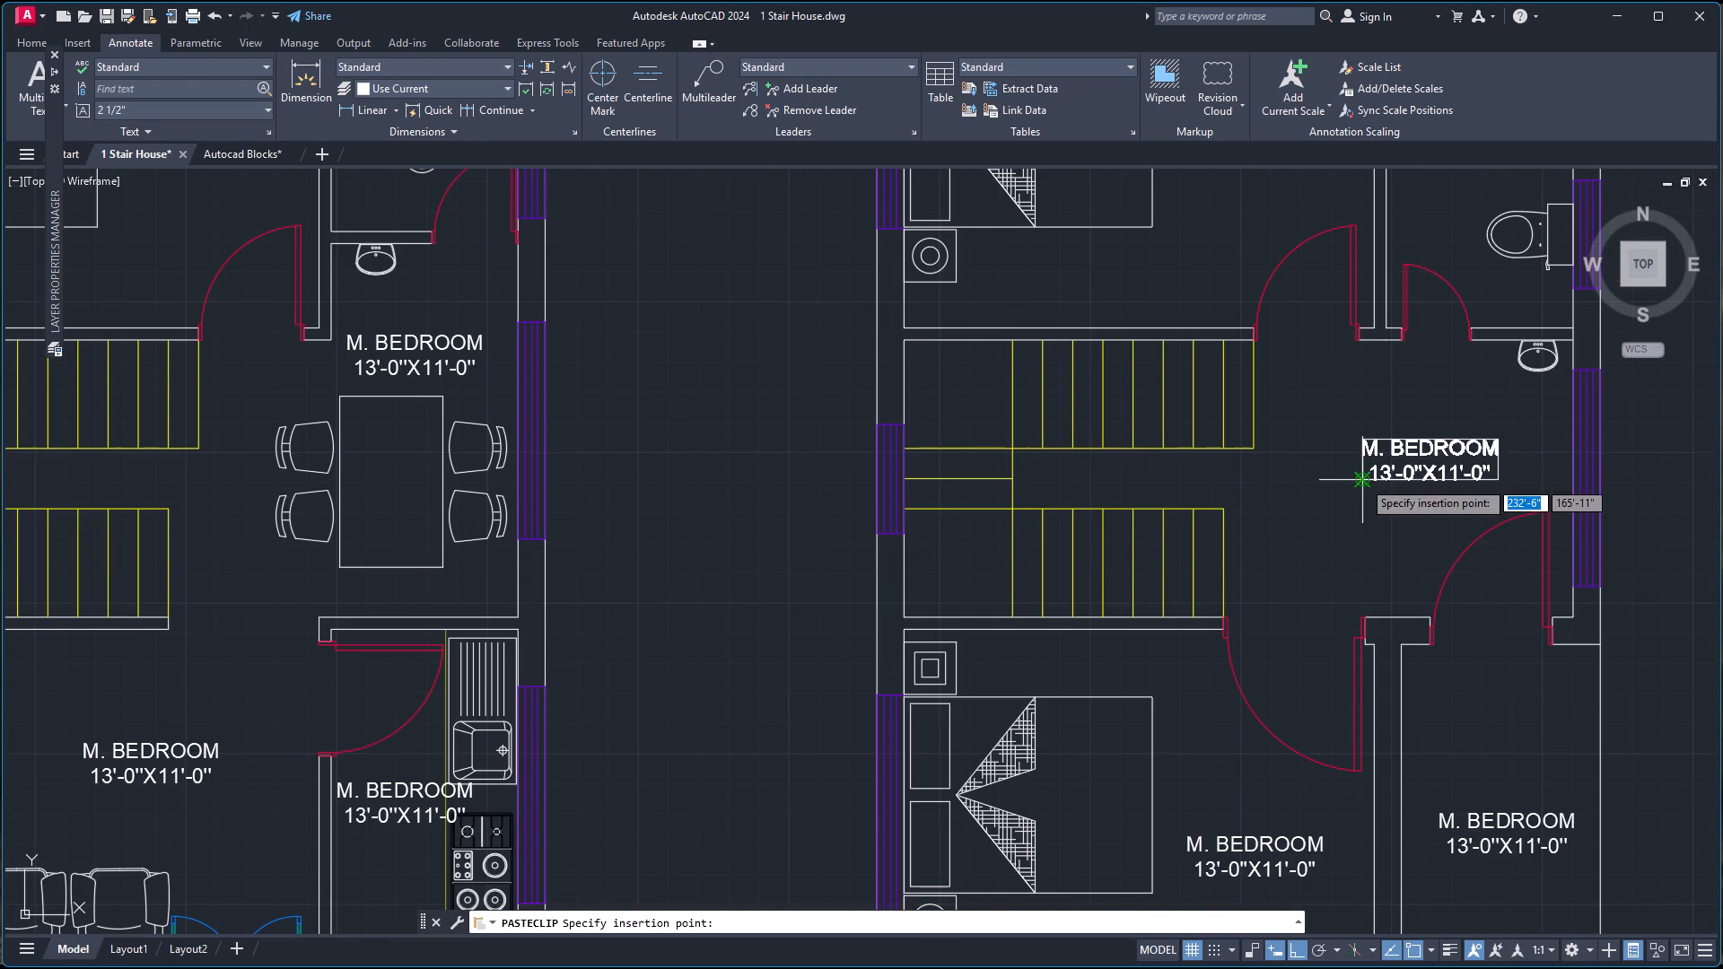
scroll(1360, 395, "down", 3)
scroll(1339, 345, "up", 3)
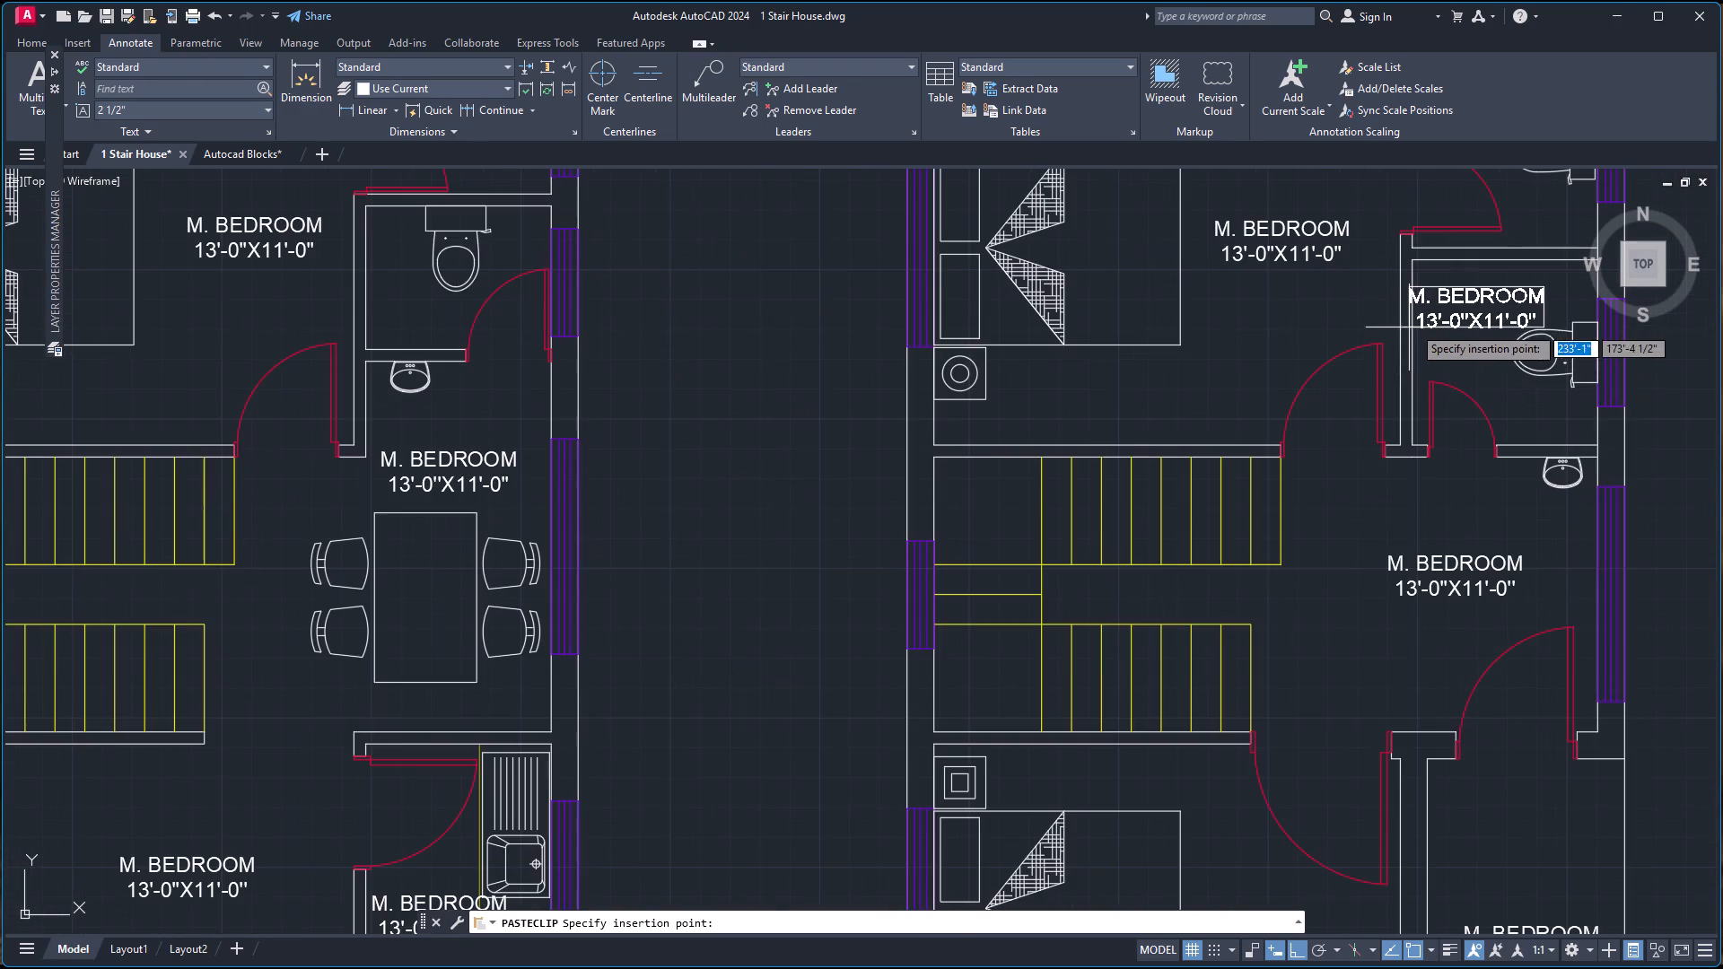
left_click(1425, 324)
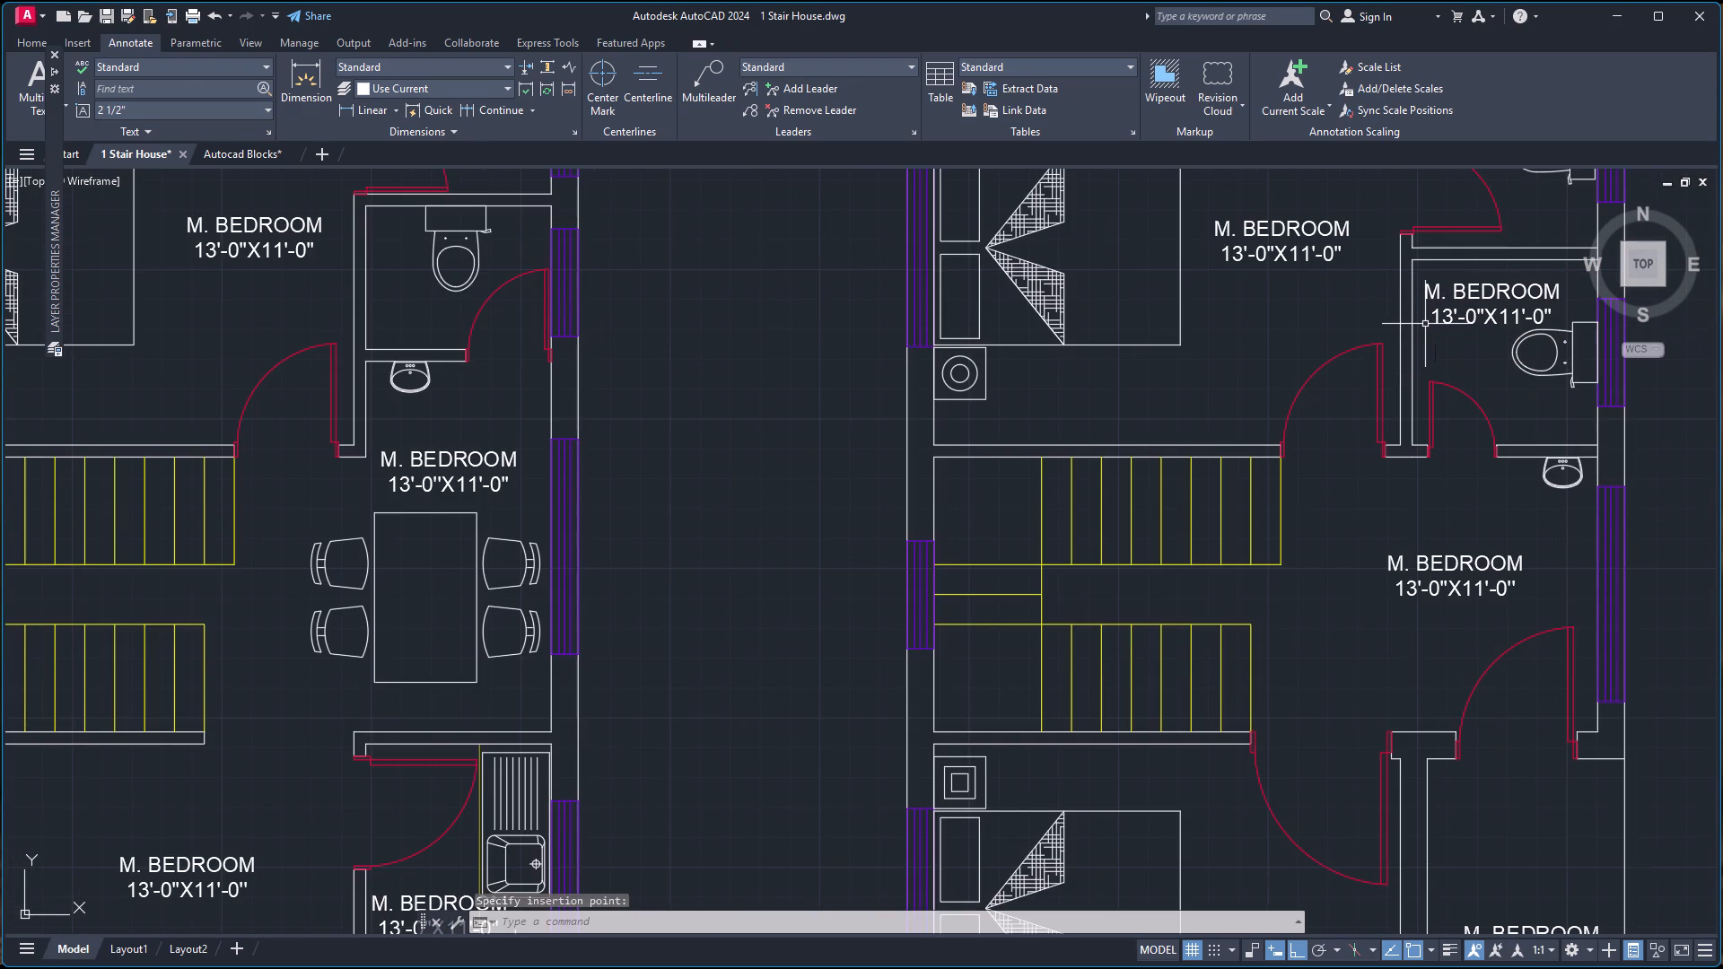
key("ctrl+v")
scroll(1436, 312, "down", 2)
scroll(1443, 234, "up", 3)
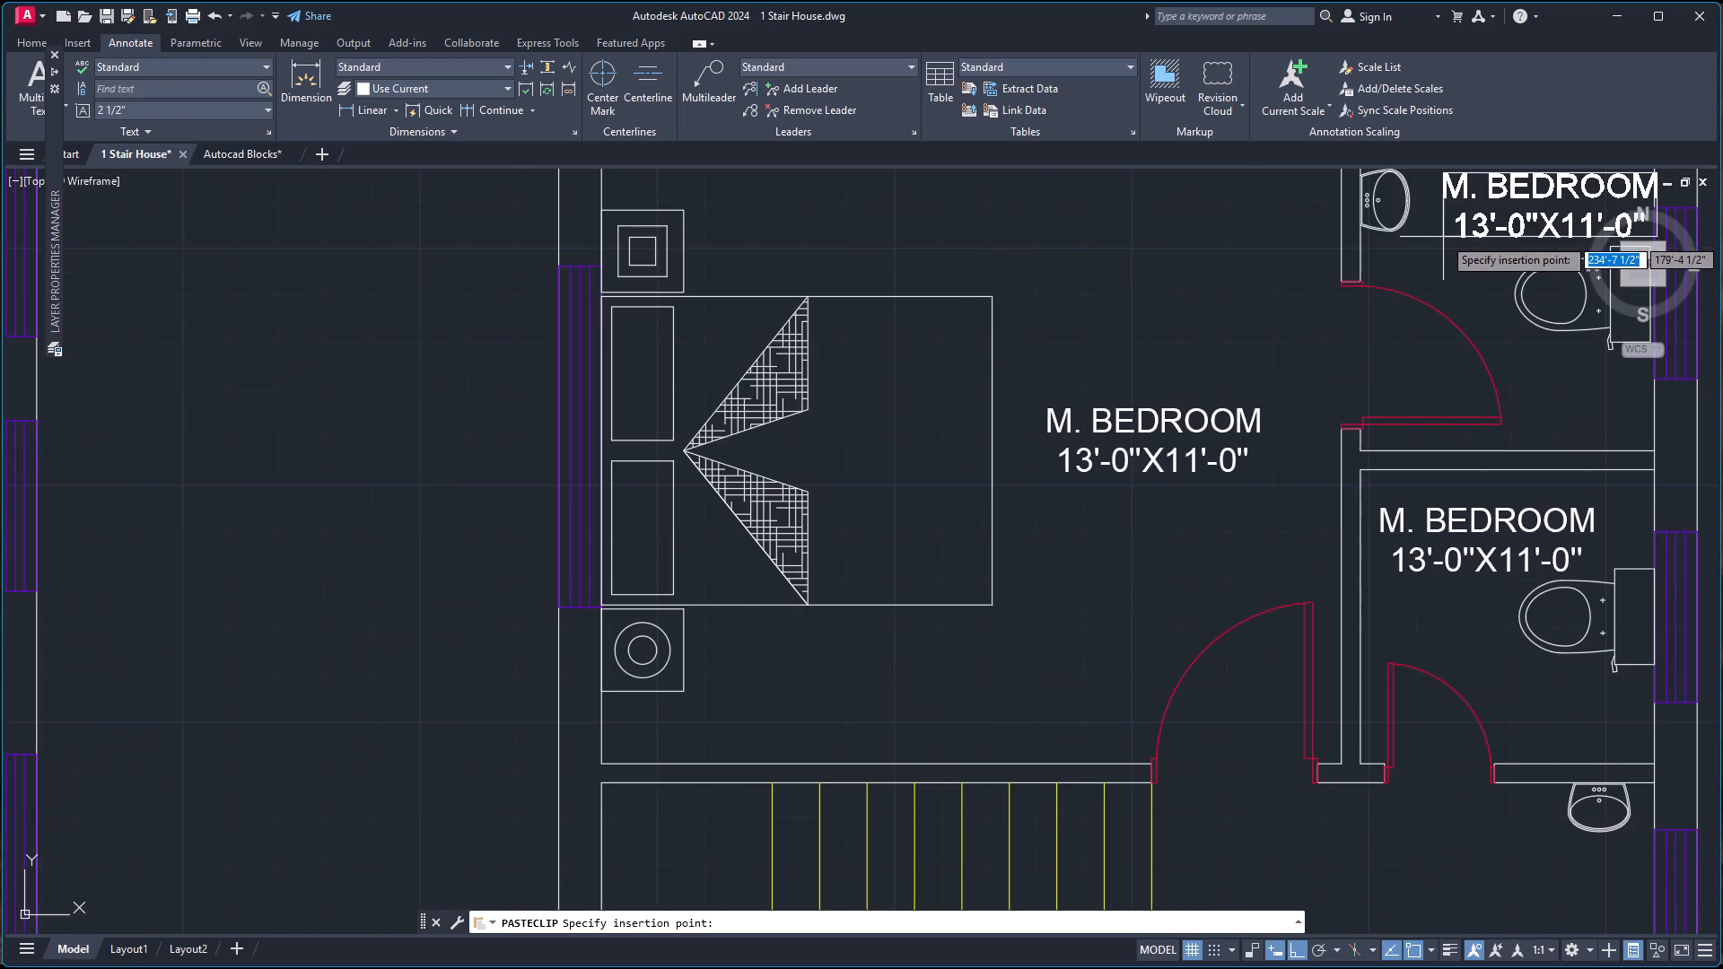
scroll(1436, 231, "down", 2)
scroll(1436, 231, "up", 2)
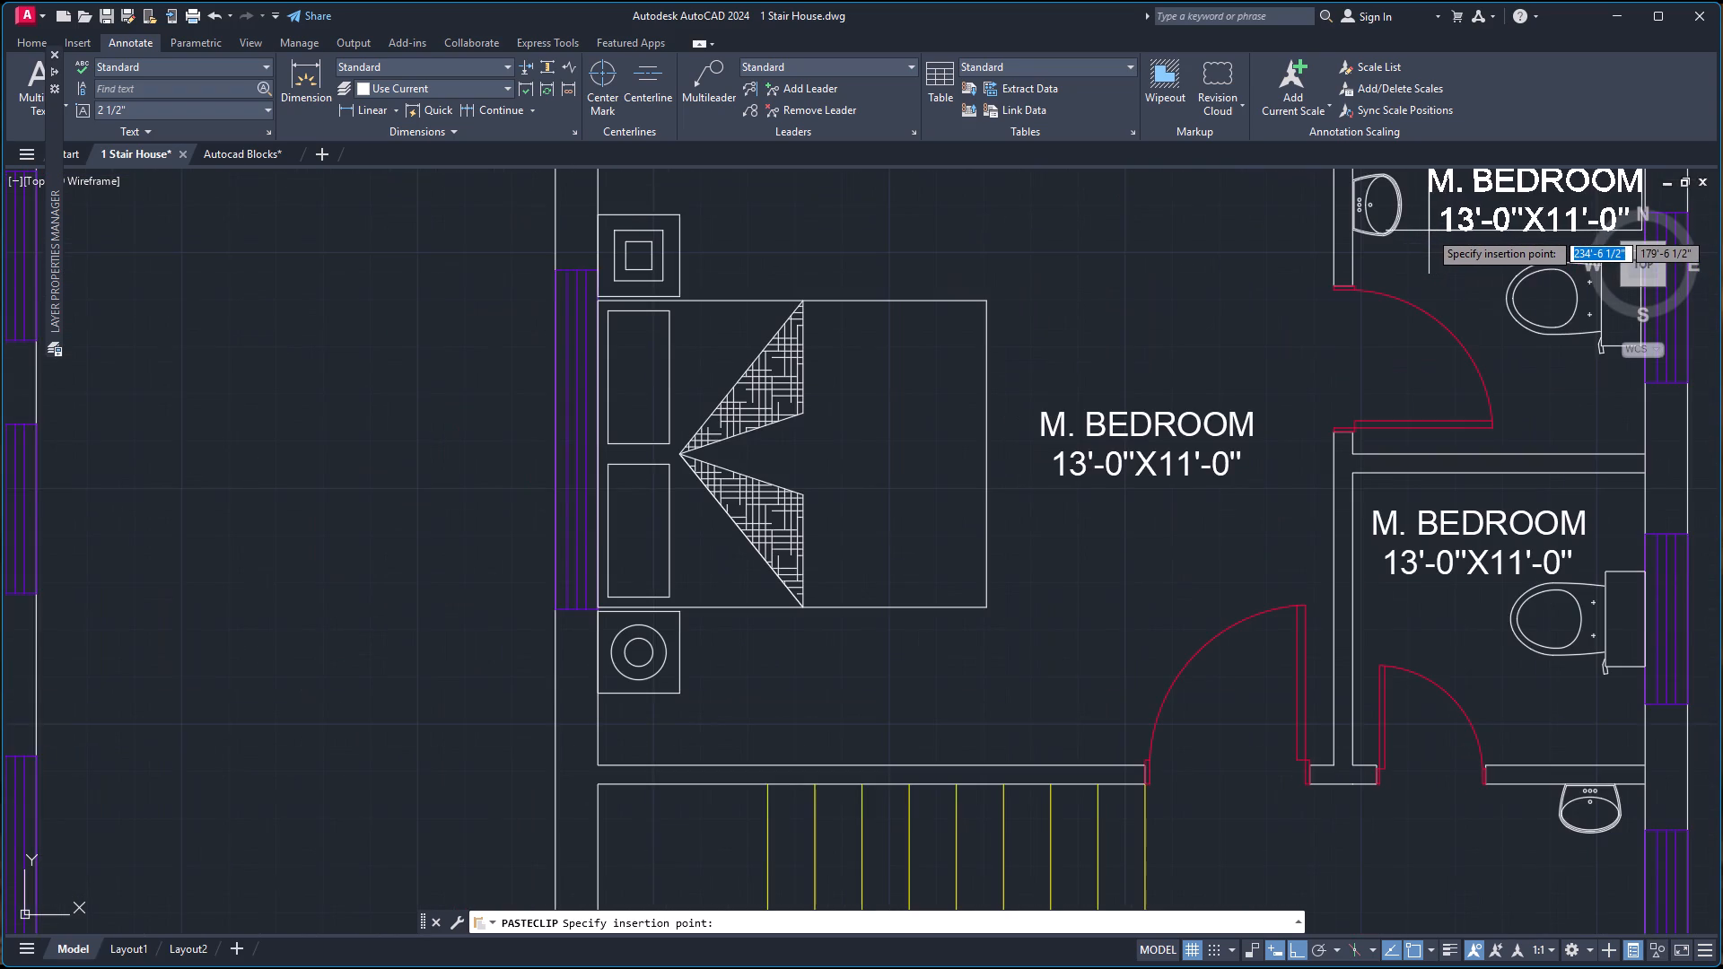
left_click(1429, 231)
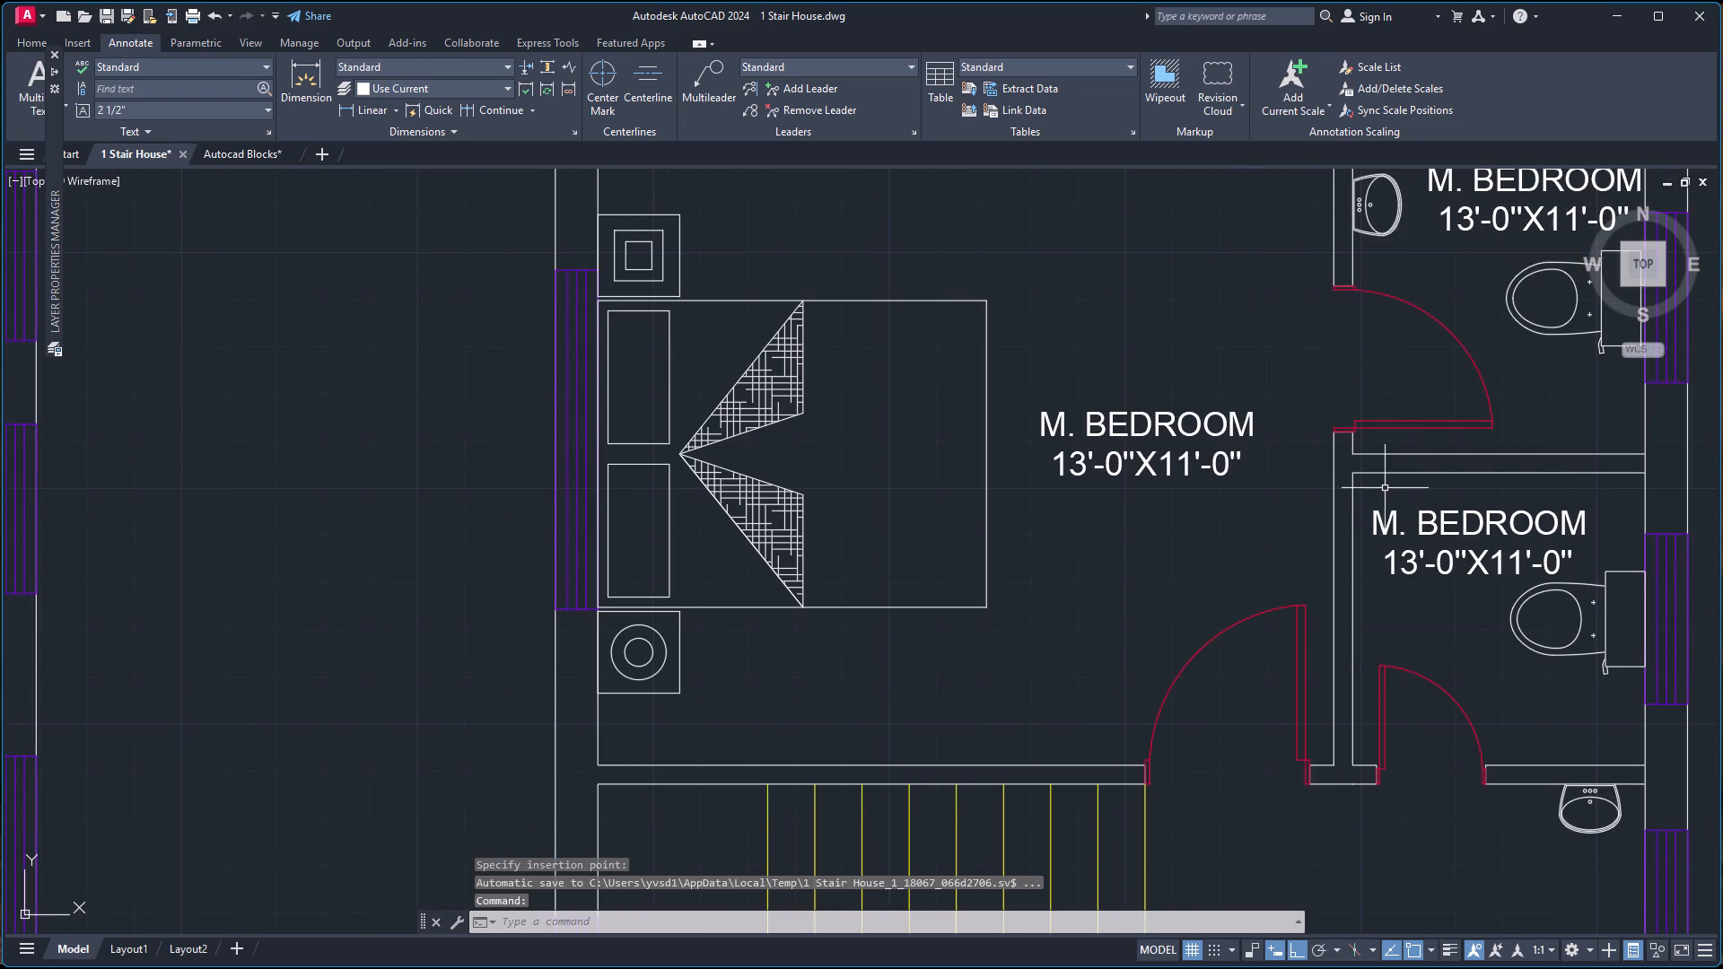
Paste copies of the M. BEDROOM label in the west plan's north bathroom and in the bathroom south of it.
scroll(1386, 488, "down", 4)
scroll(1328, 488, "up", 3)
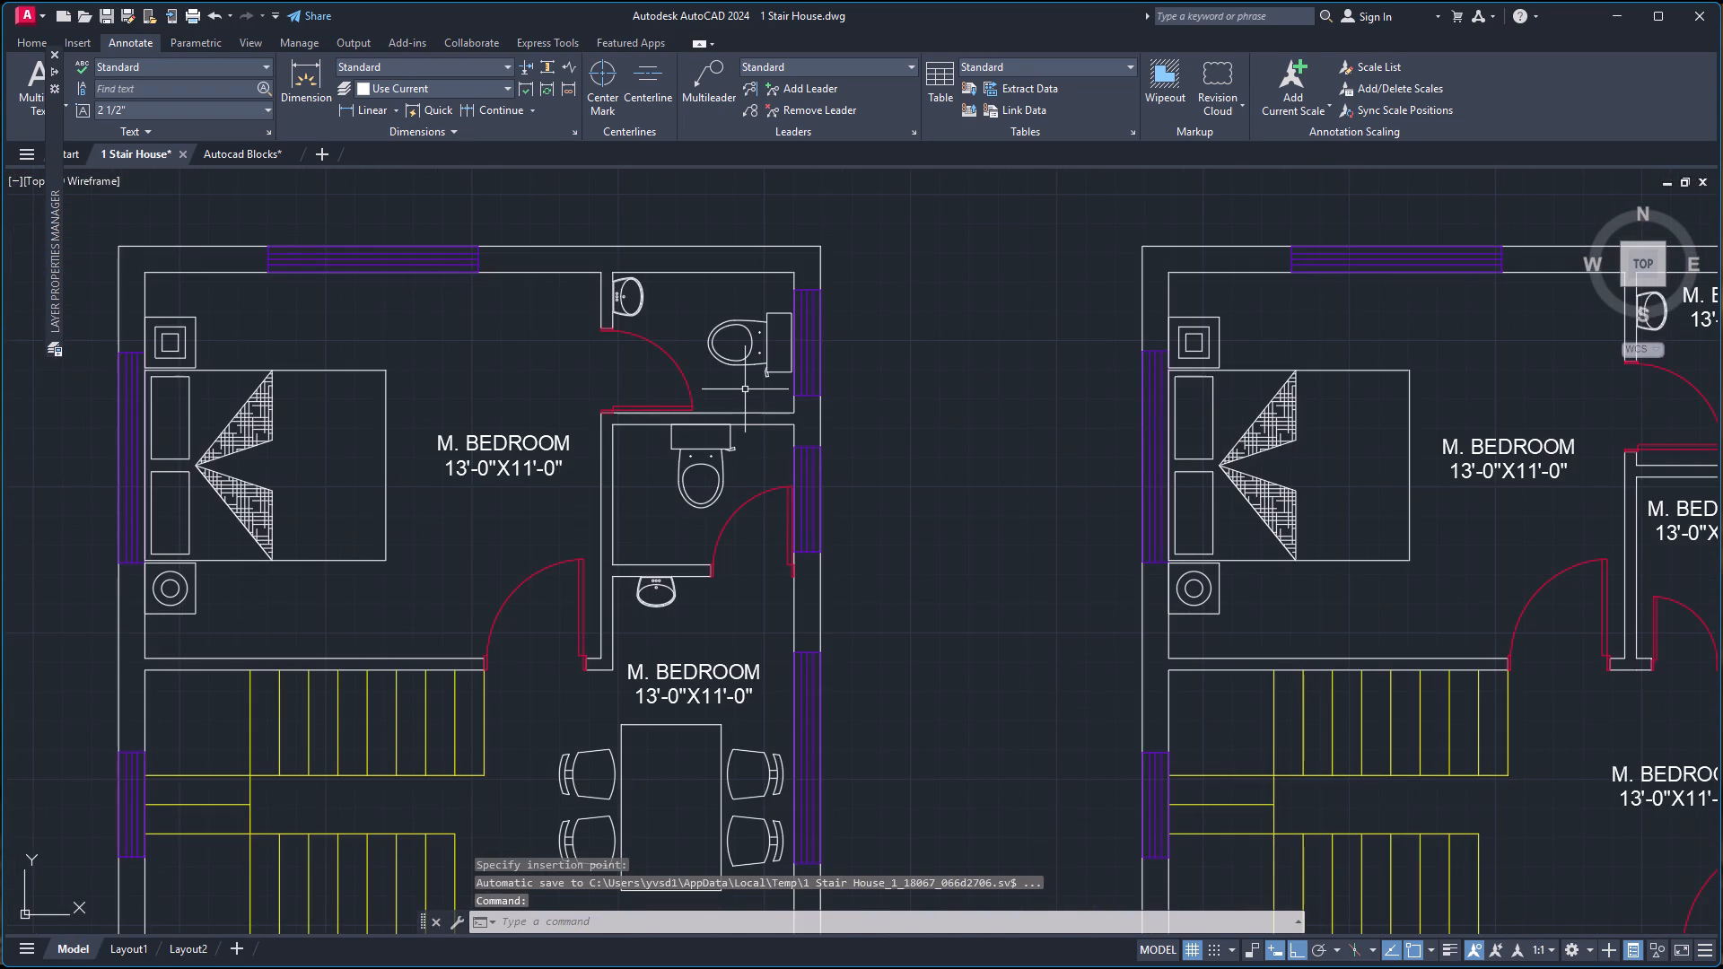
key("ctrl+v")
scroll(671, 345, "up", 2)
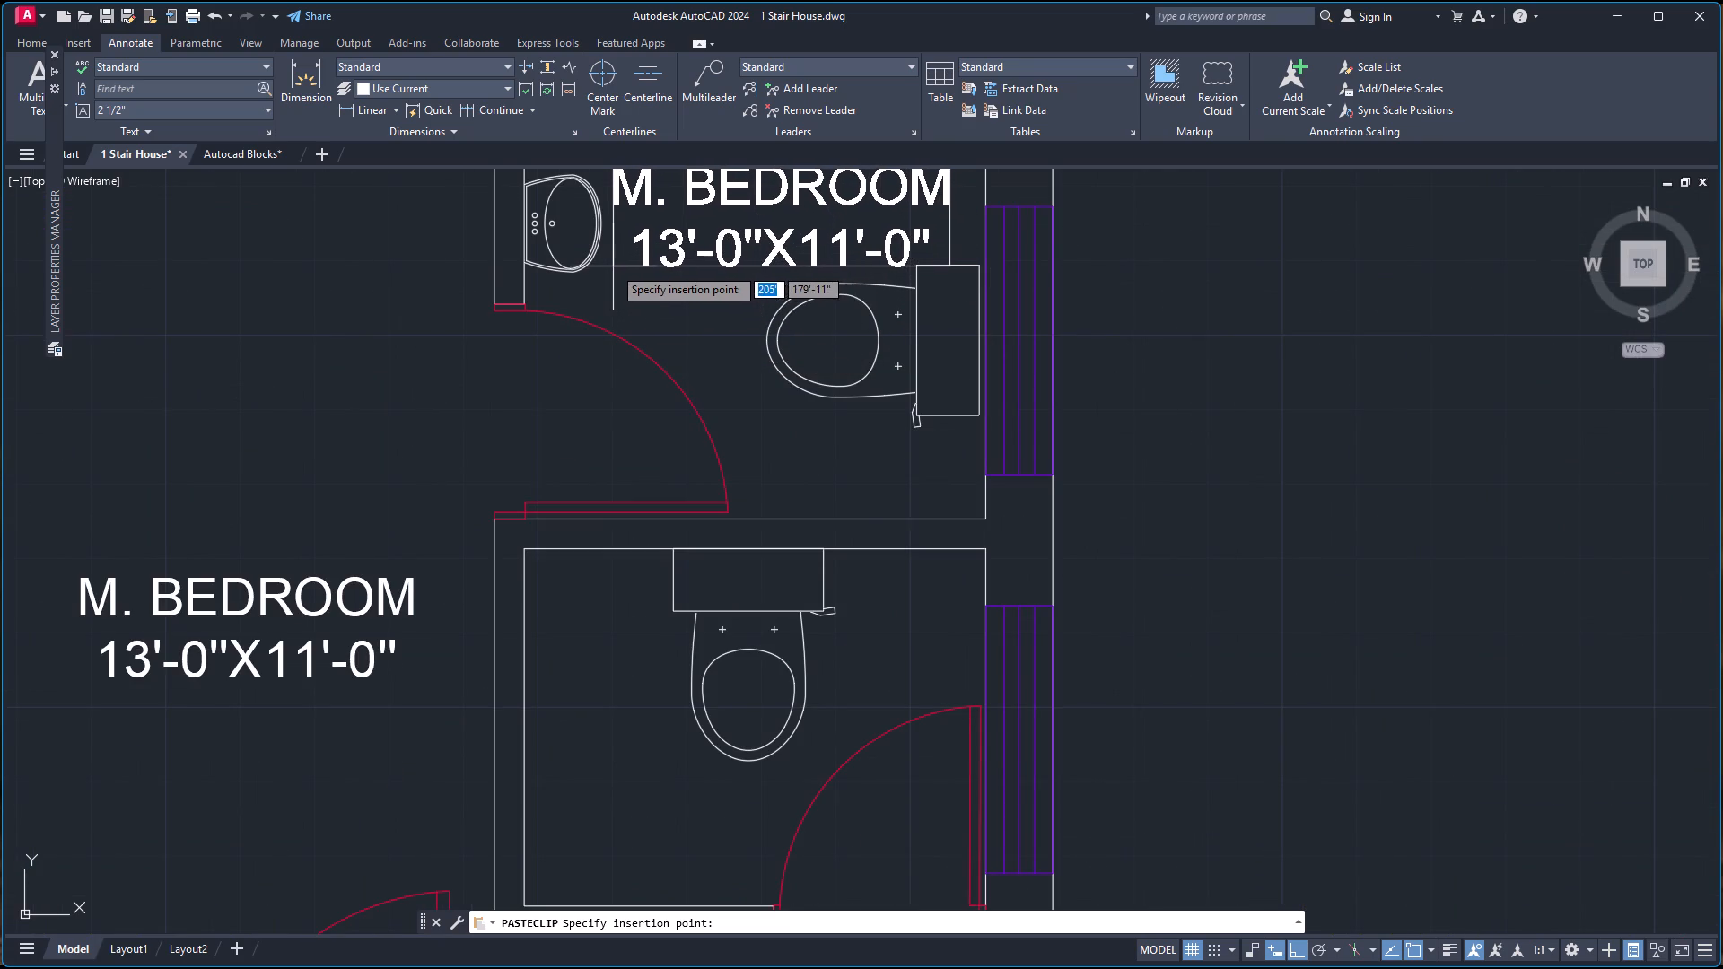
left_click(609, 266)
scroll(628, 274, "down", 2)
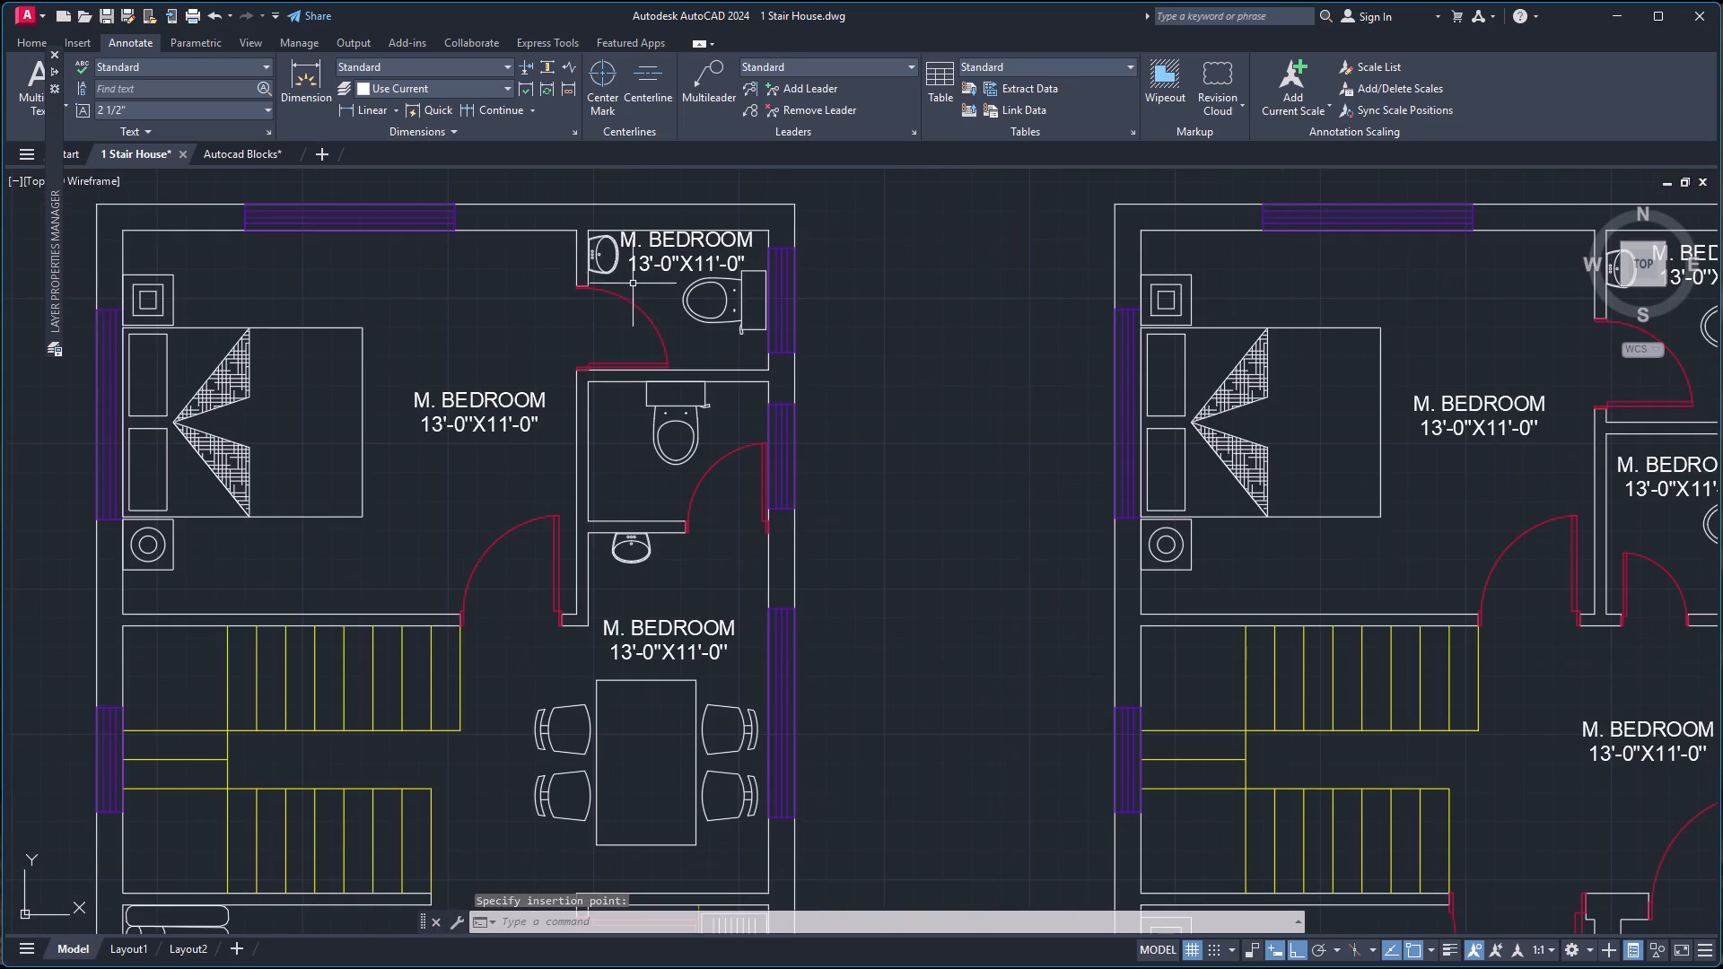
key("ctrl+v")
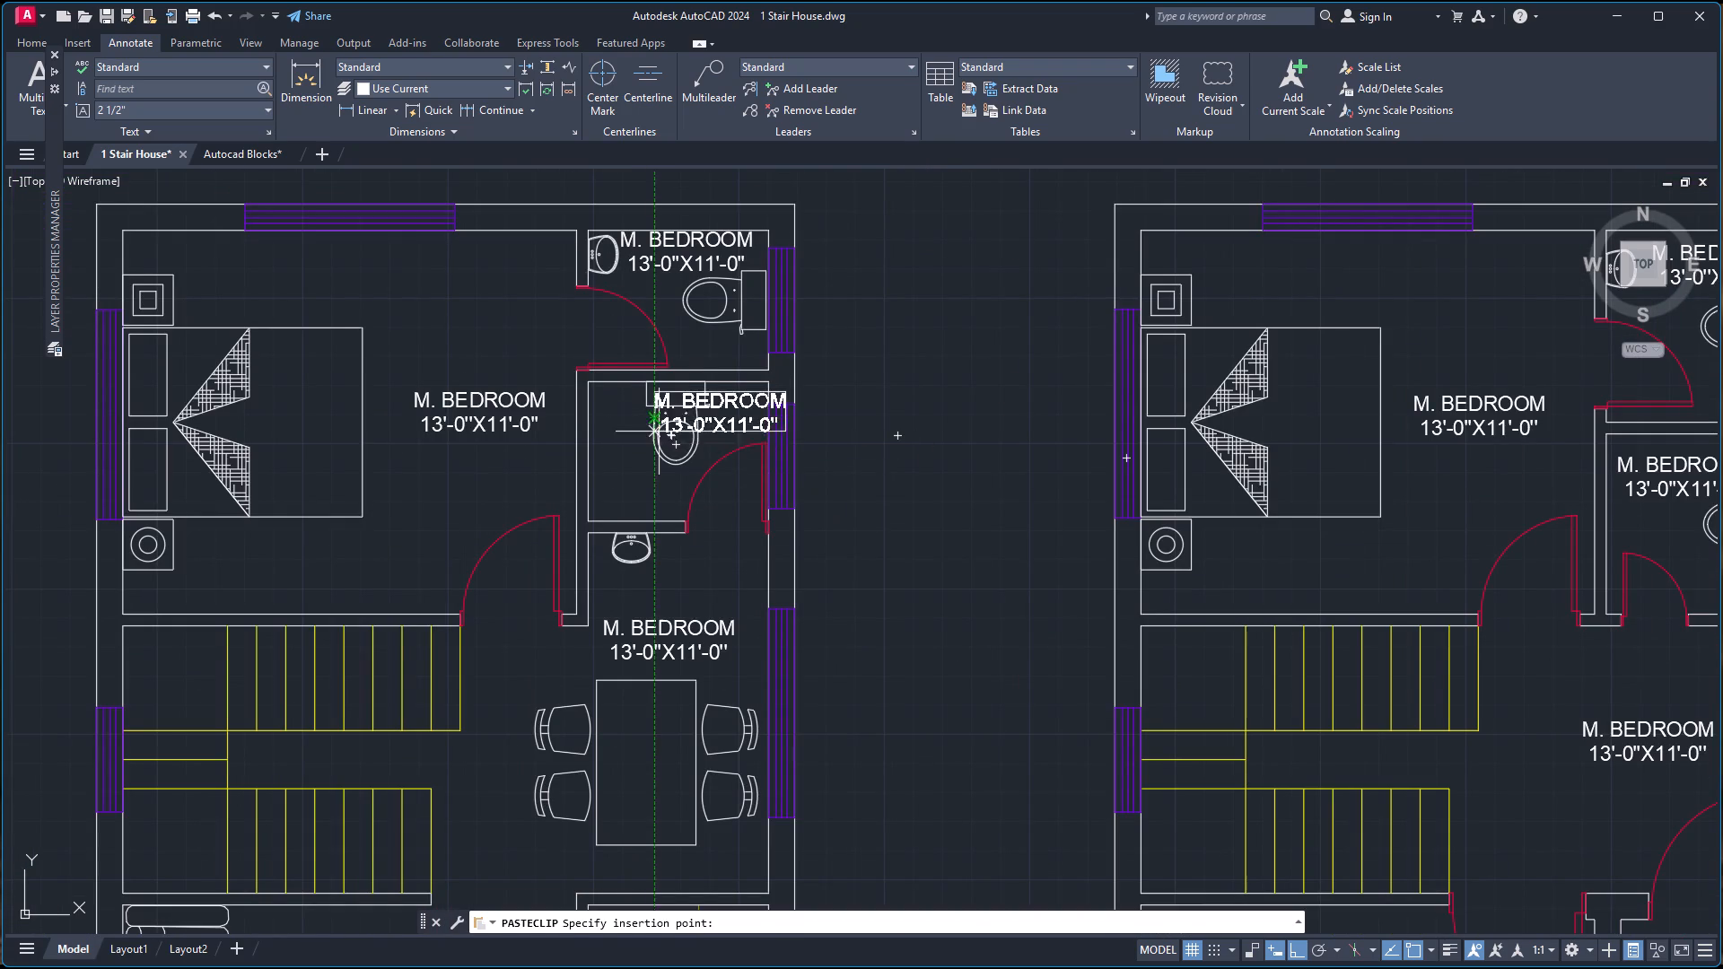
scroll(615, 521, "up", 2)
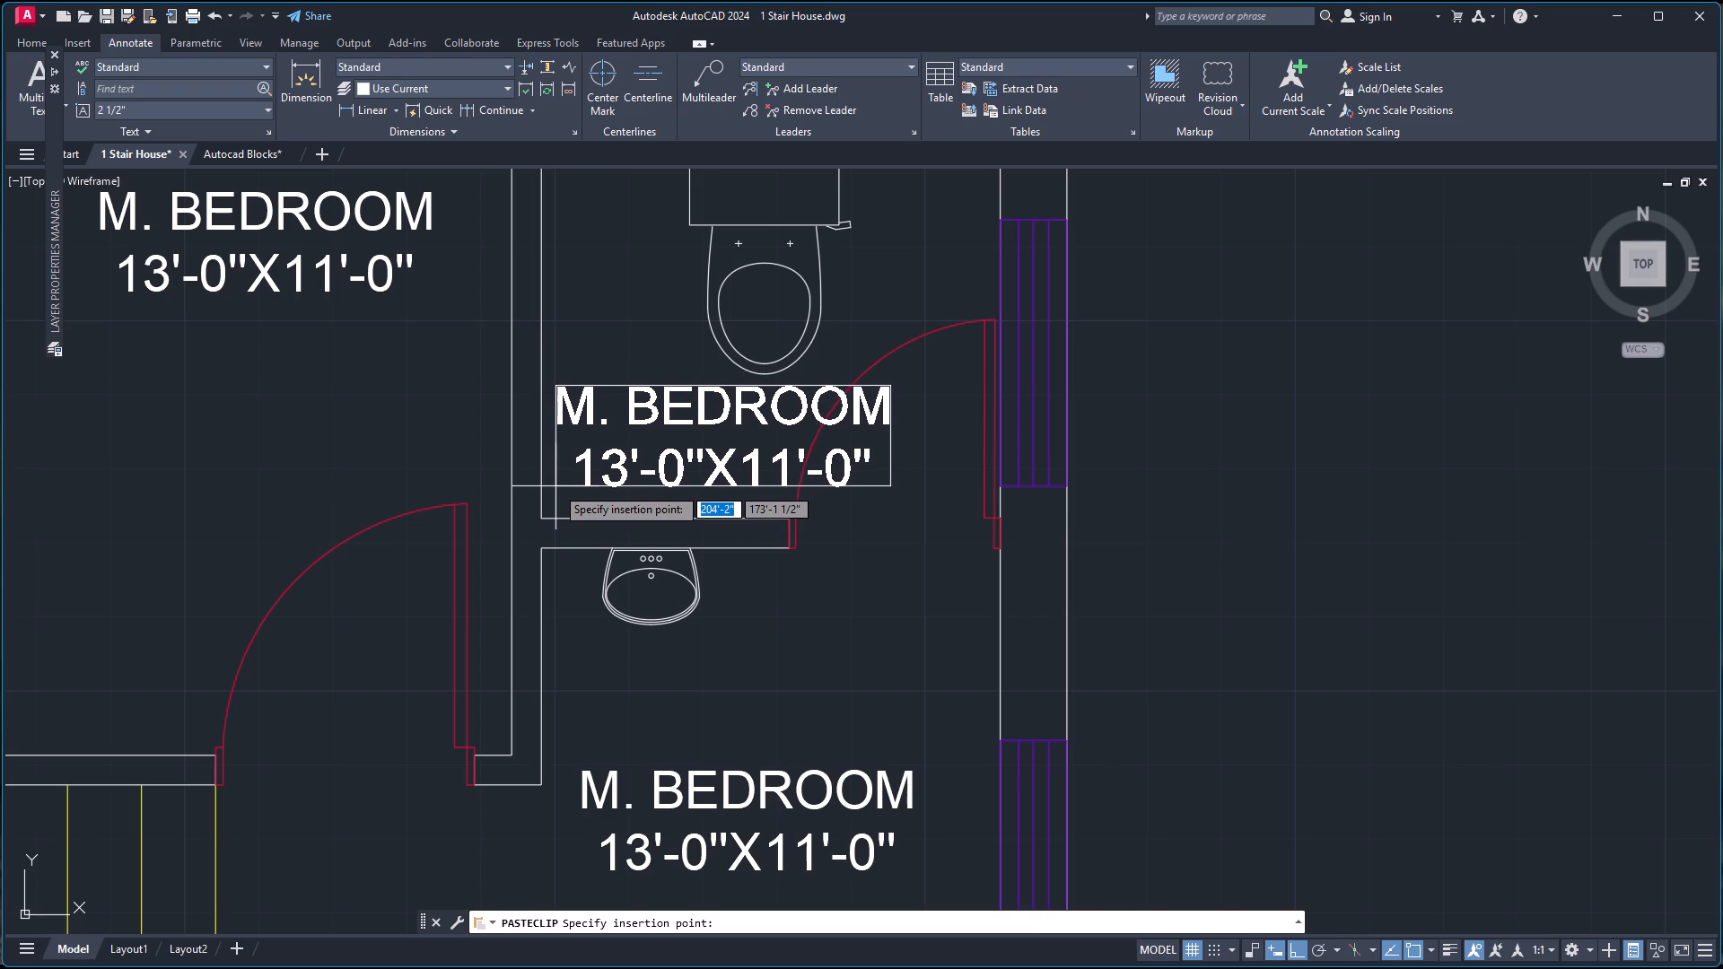
left_click(554, 486)
Replace the text of the label north of the dining table with "DINNING" over "9'-8''X10'-4''".
scroll(1020, 409, "down", 3)
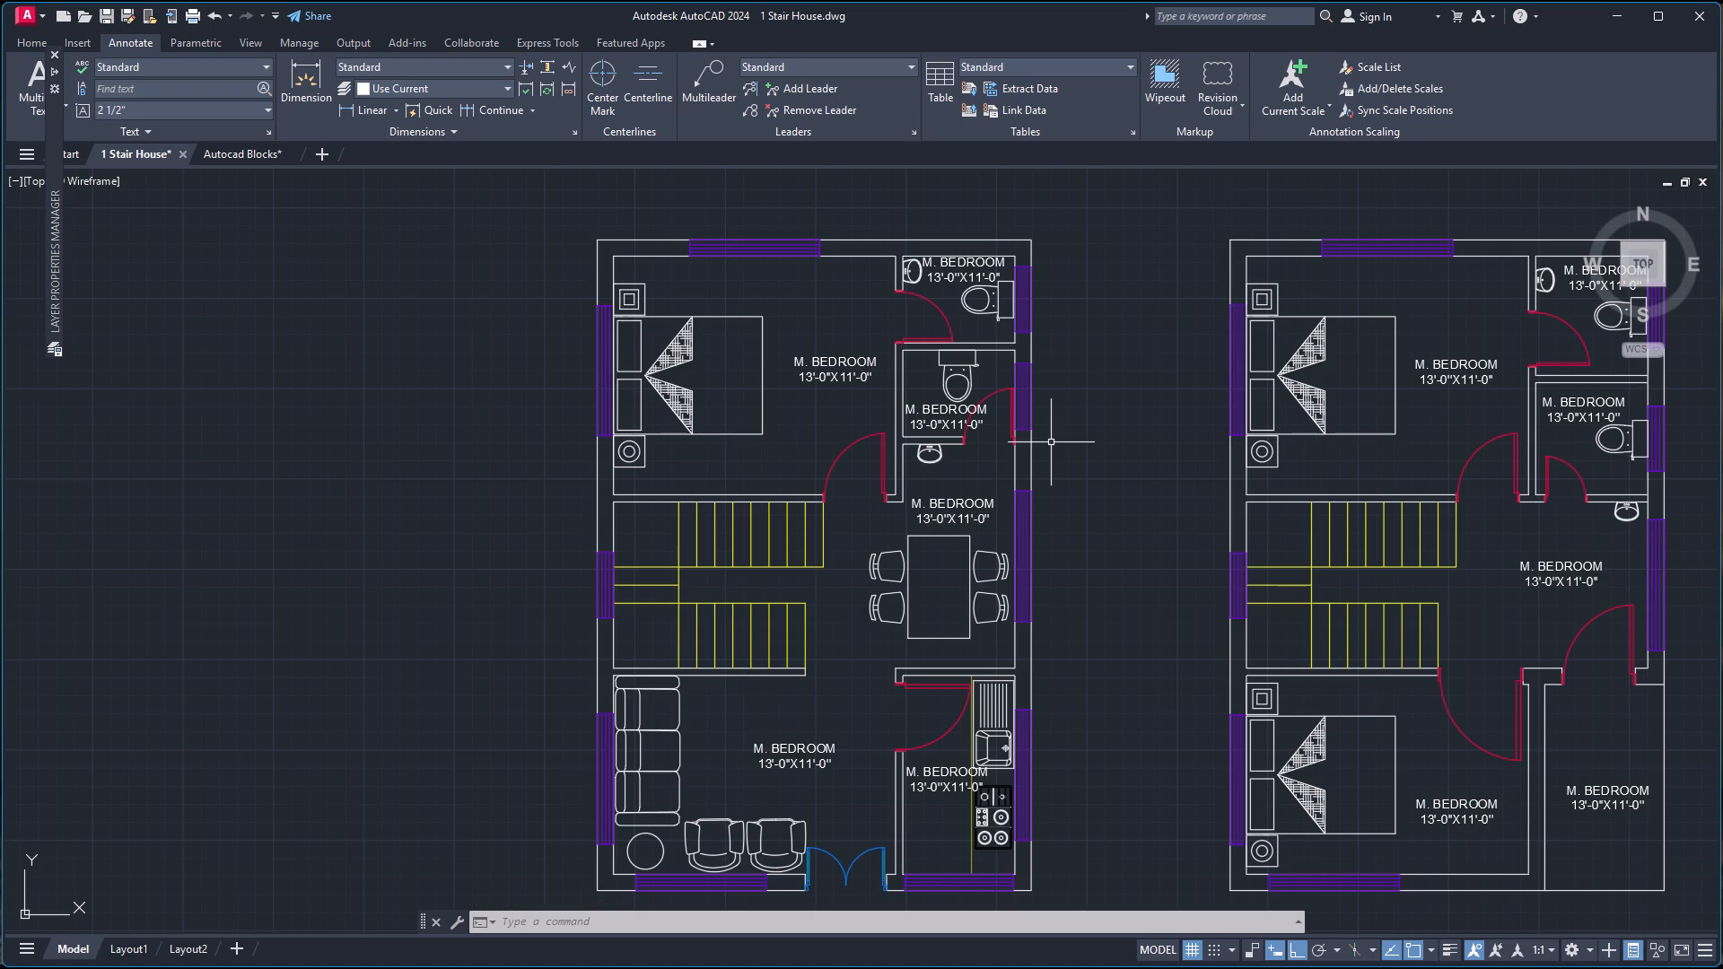
double_click(953, 501)
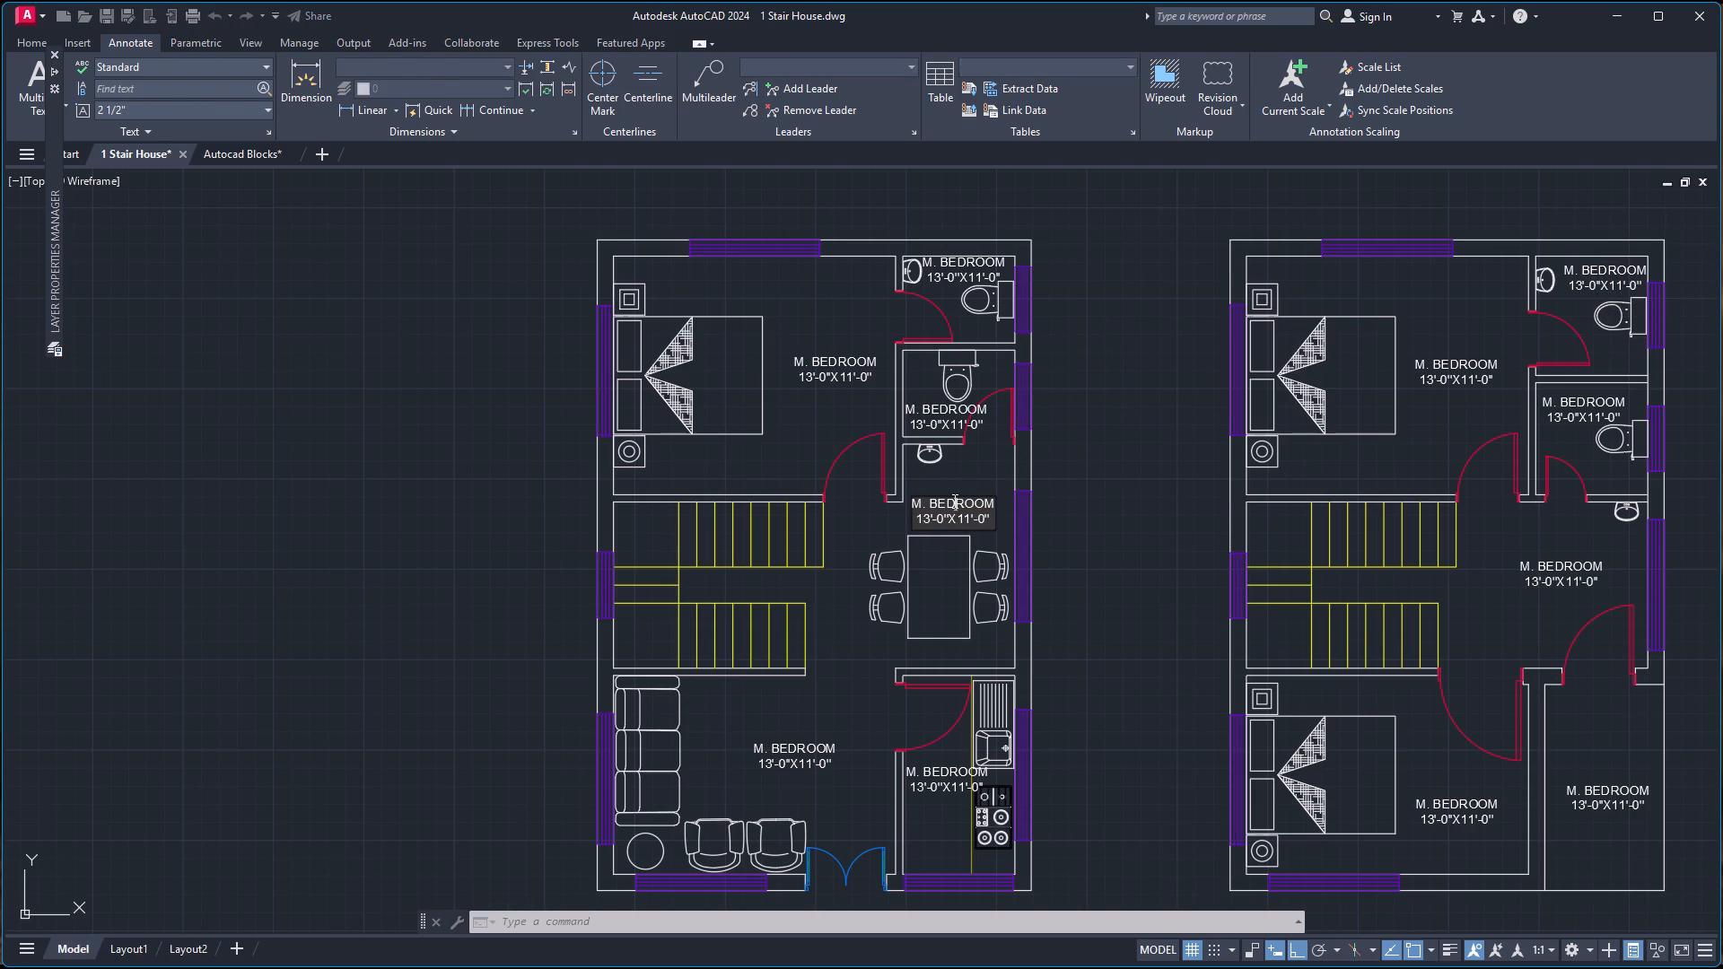
key("ctrl+a")
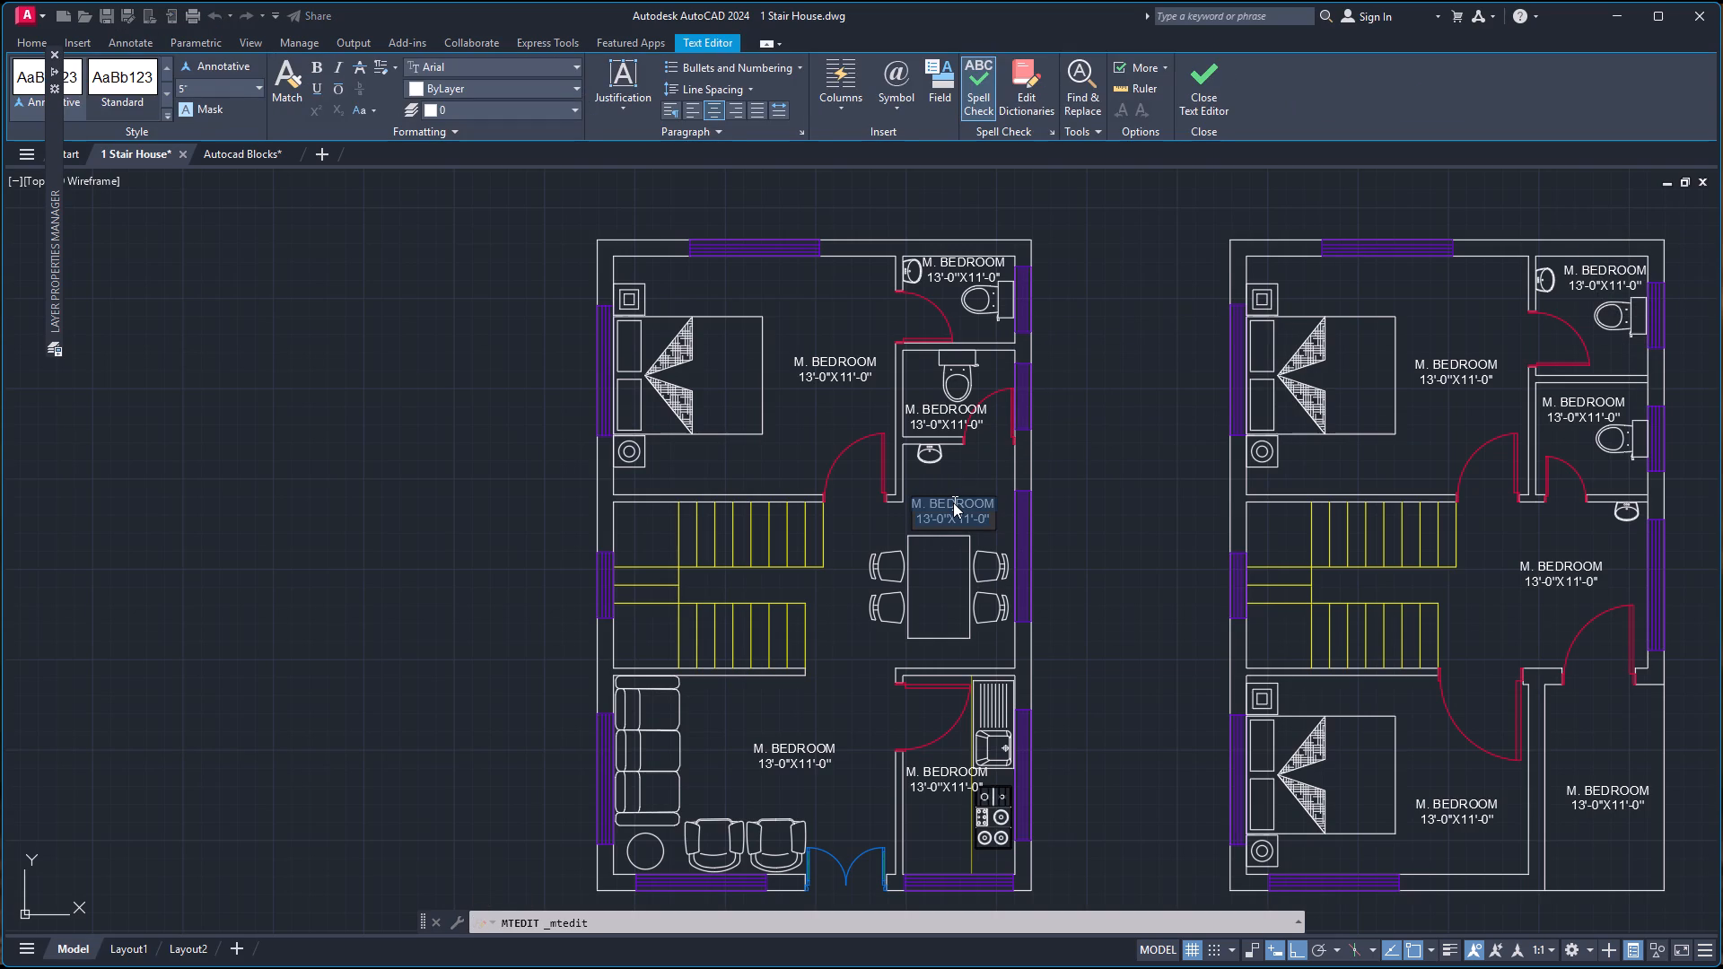
type("DINN")
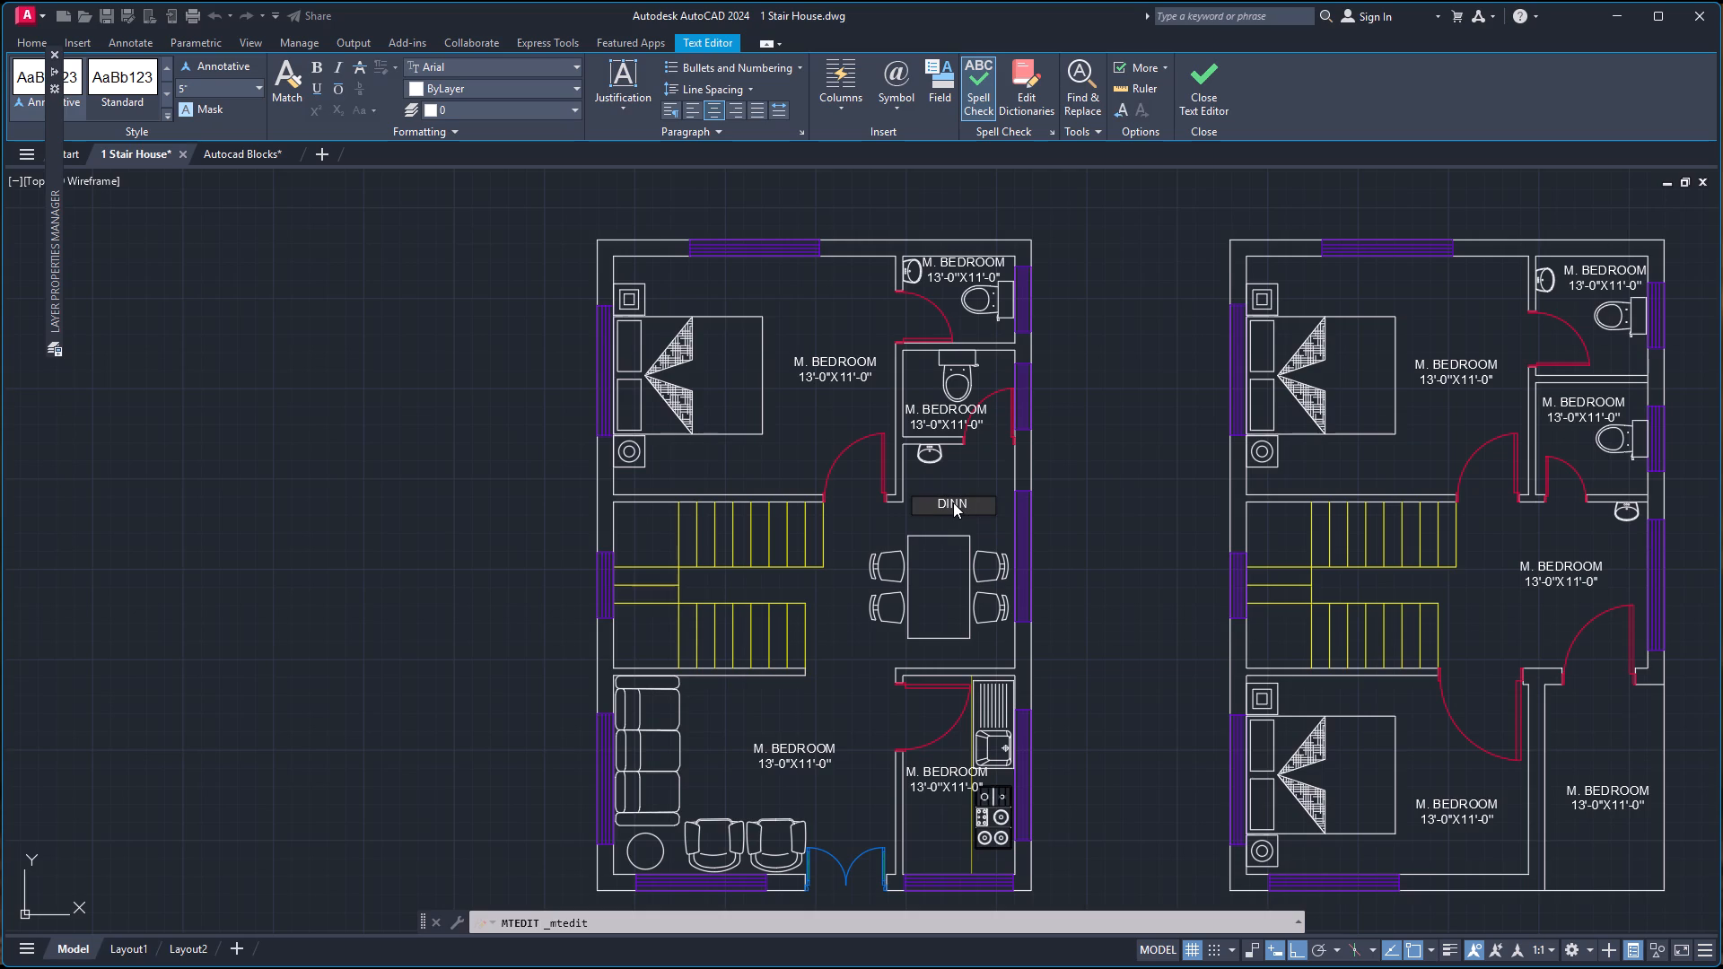
key("n")
key("BackSpace")
type("ING")
key("space")
key("BackSpace")
key("Return")
type("9'-")
type("8''X")
type("10'-")
key("4")
type("''")
left_click(1163, 560)
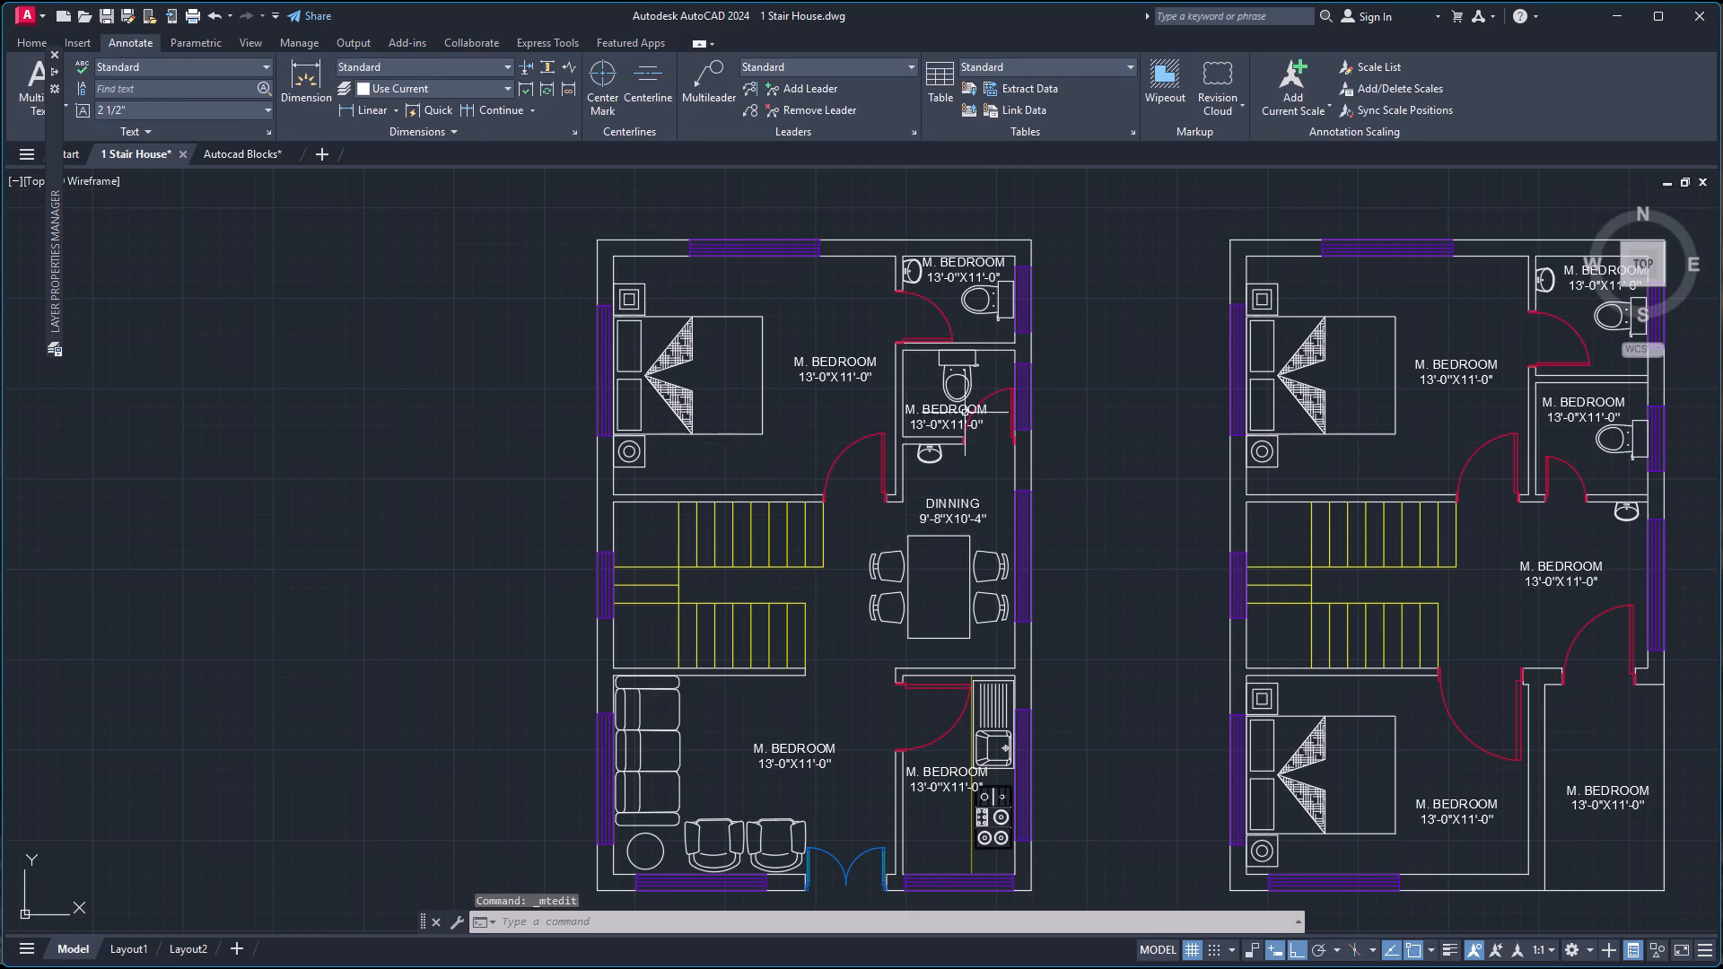
Open the label in the west plan's southern bathroom for text editing.
double_click(950, 417)
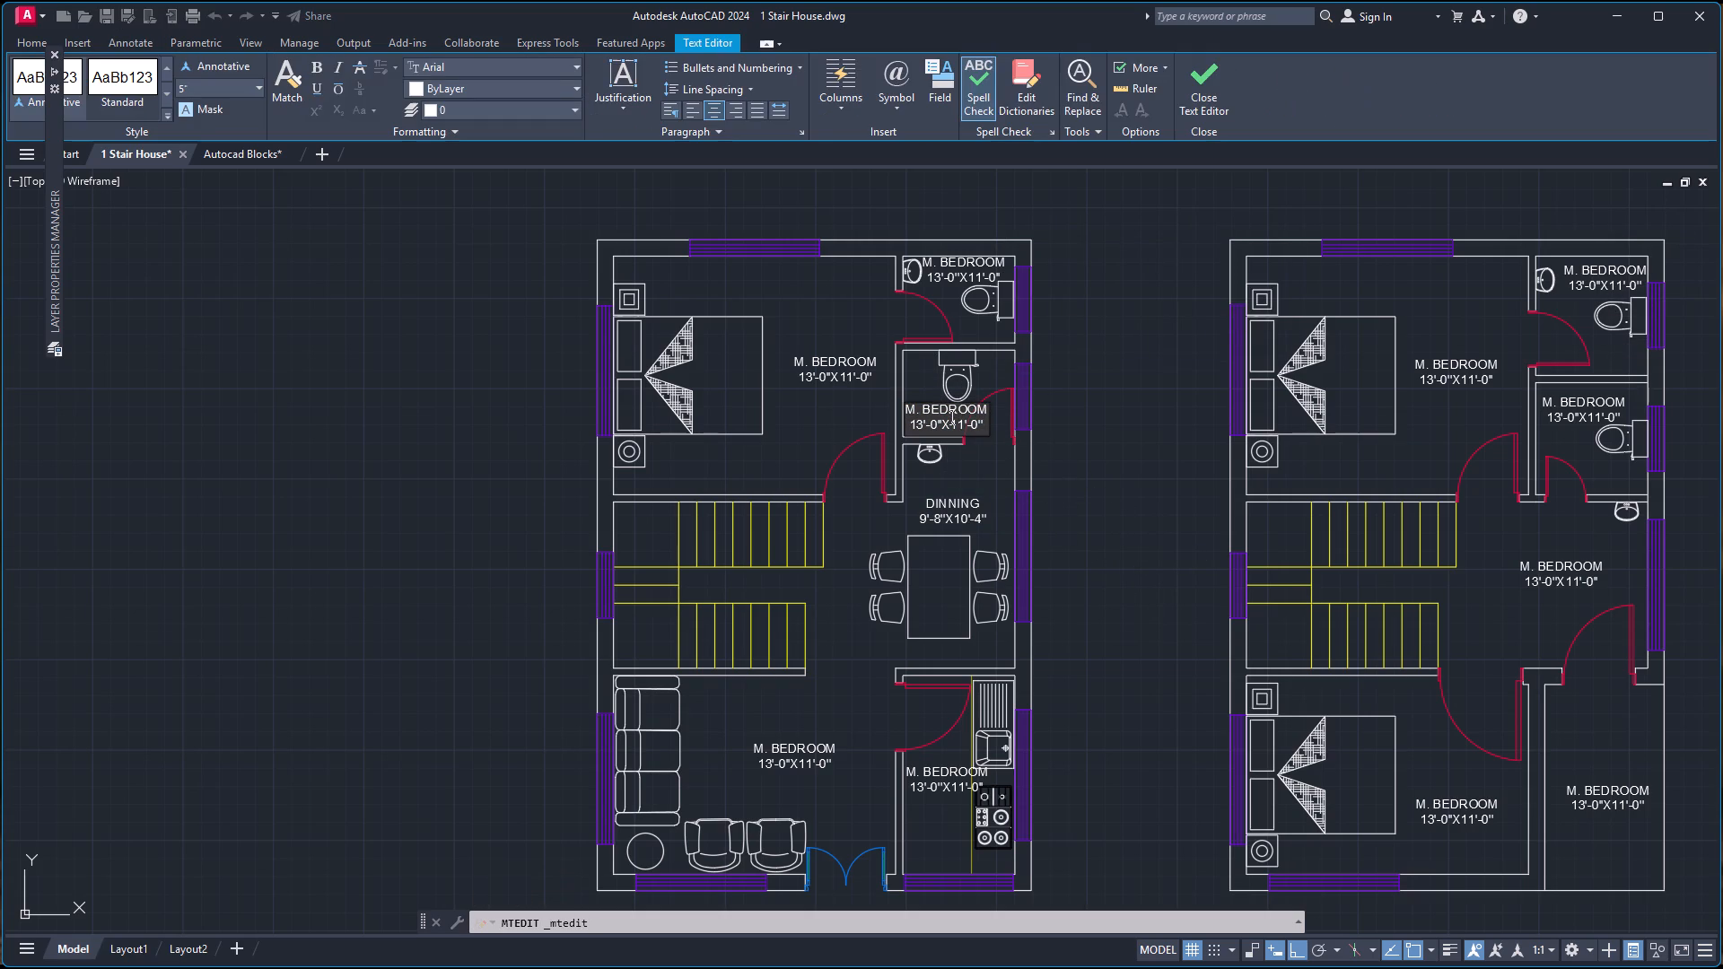
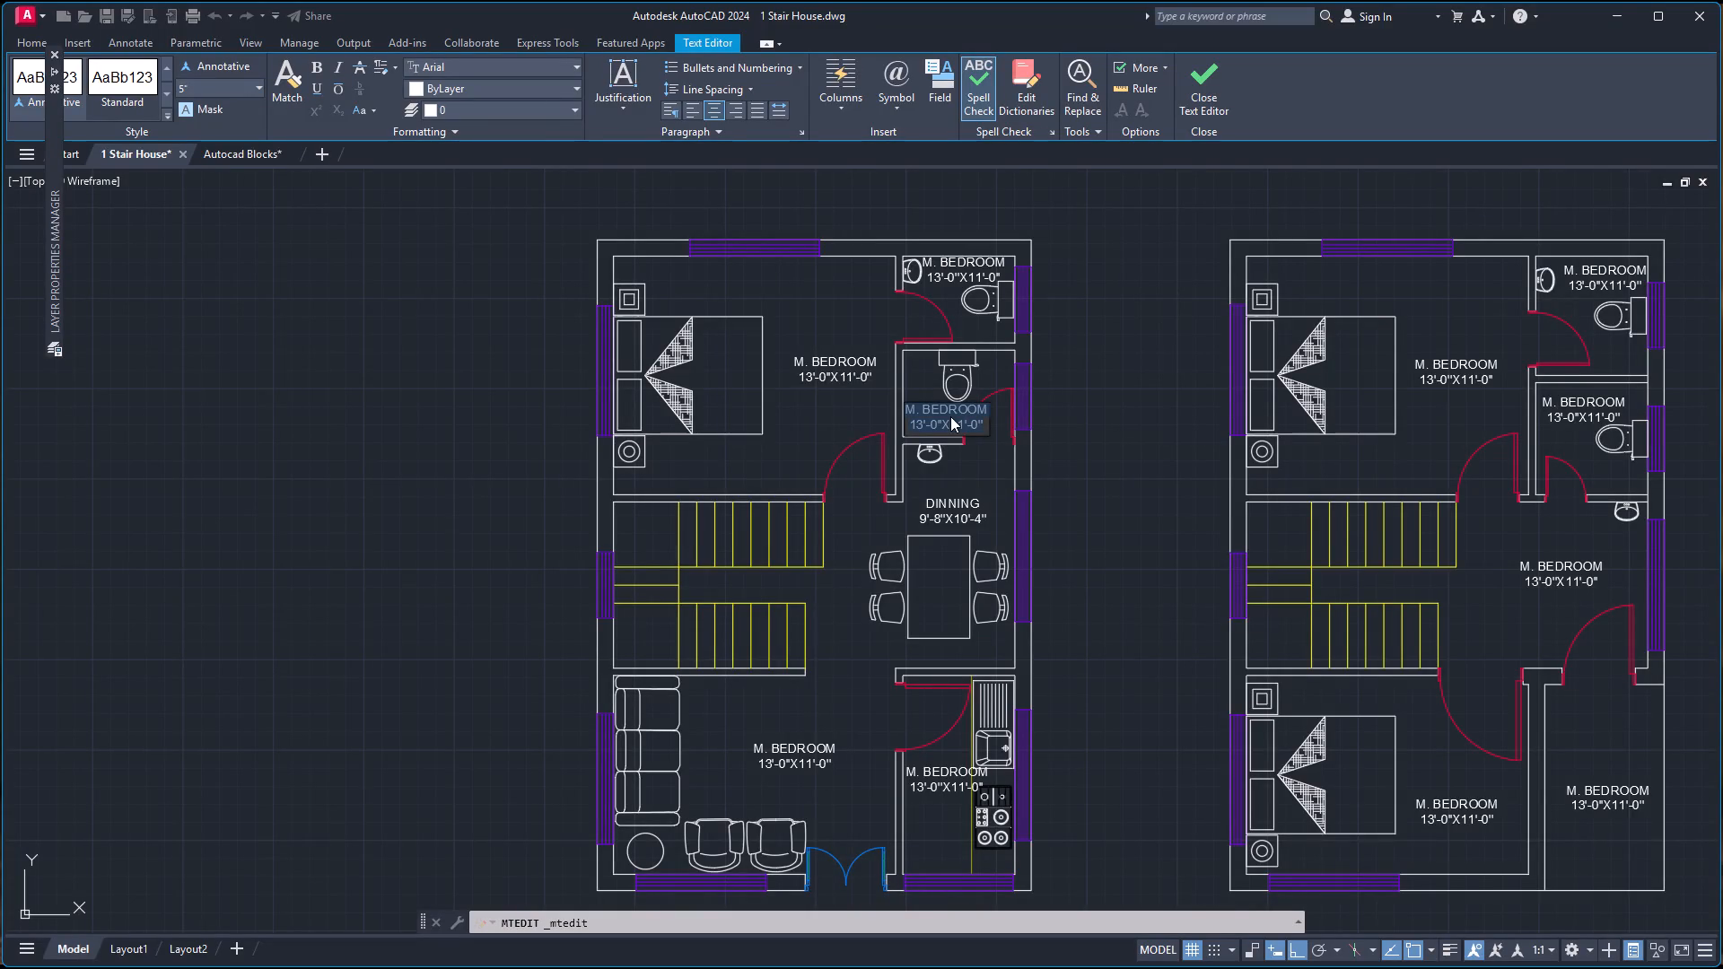
Replace the open southern bathroom label's text with "T & B" over "5'-2''X4'-0''".
type("T")
key("space")
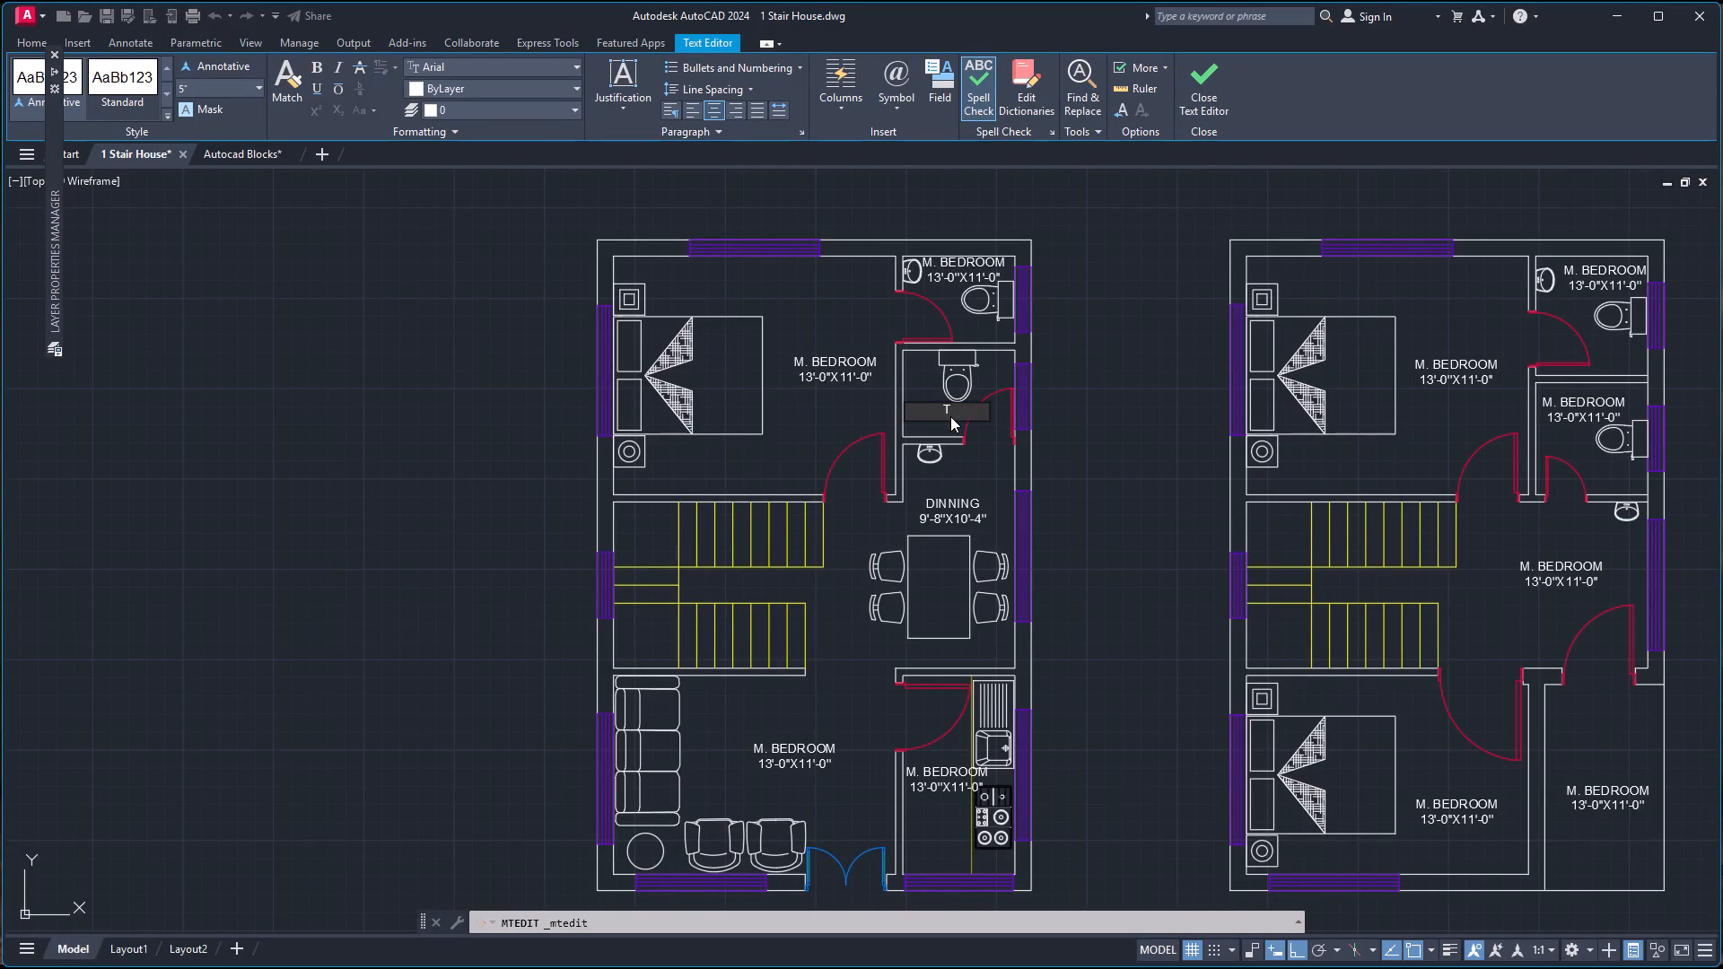
type("&")
key("space")
key("b")
key("Return")
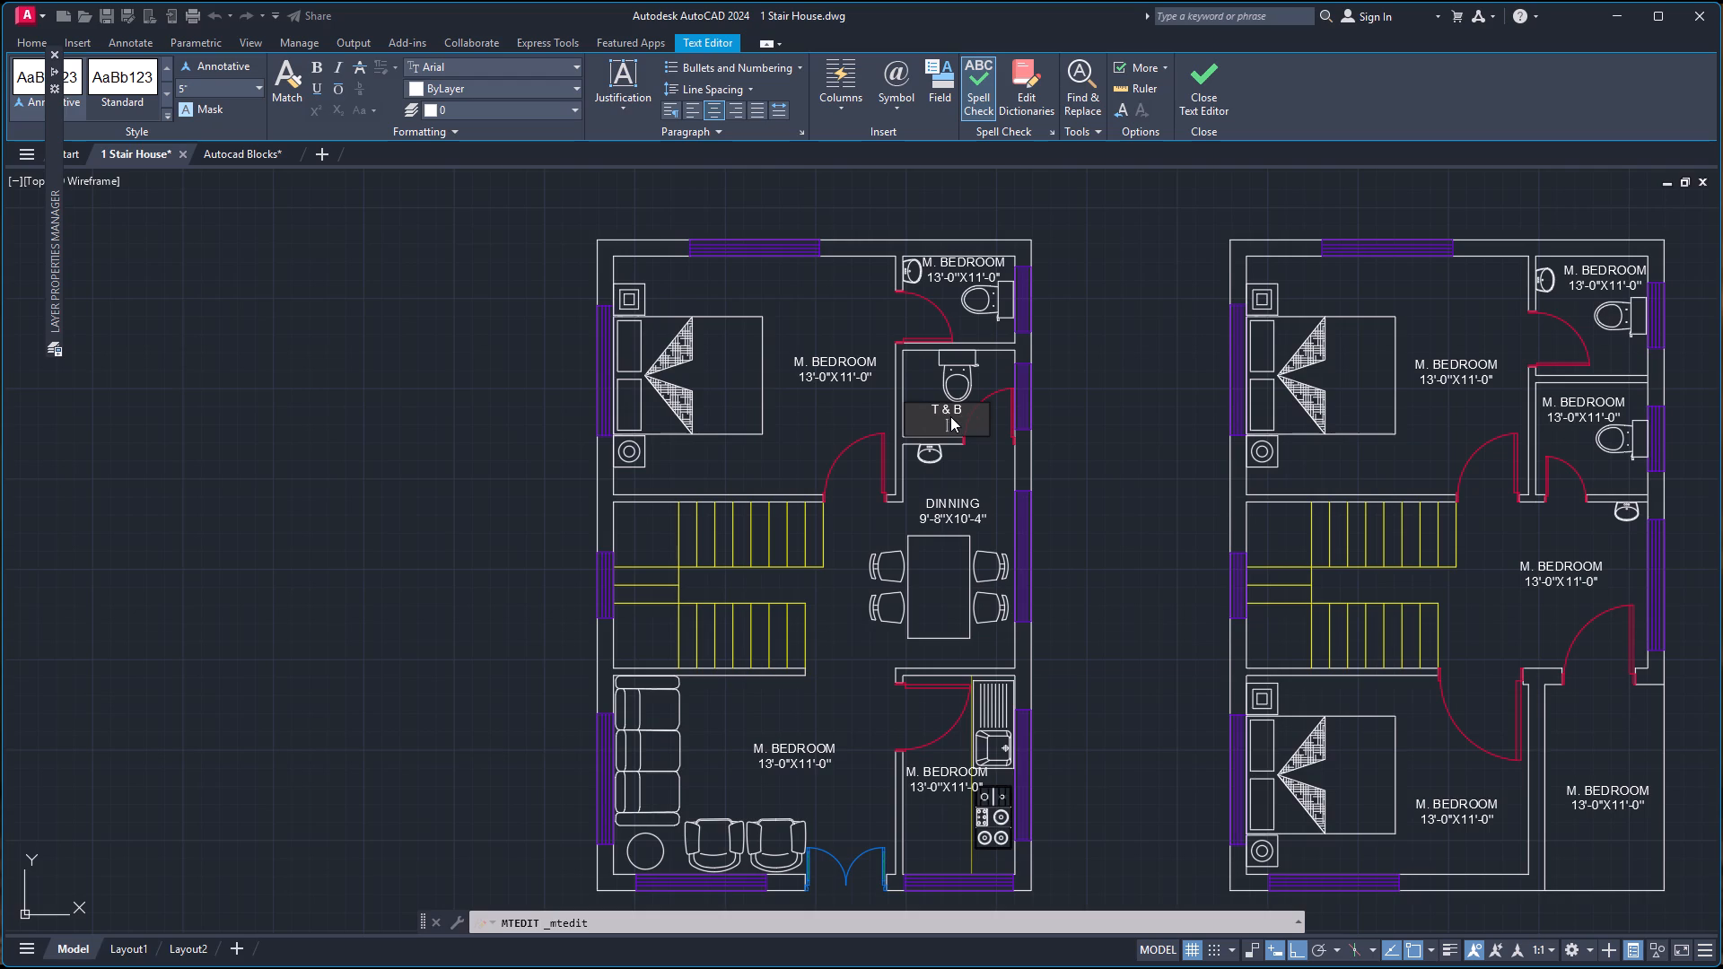
type("5'-2''X")
type("4'-0")
type("''")
left_click(1132, 512)
Move the T & B label in the west plan's southern bathroom slightly west, away from the door swing.
left_click(937, 411)
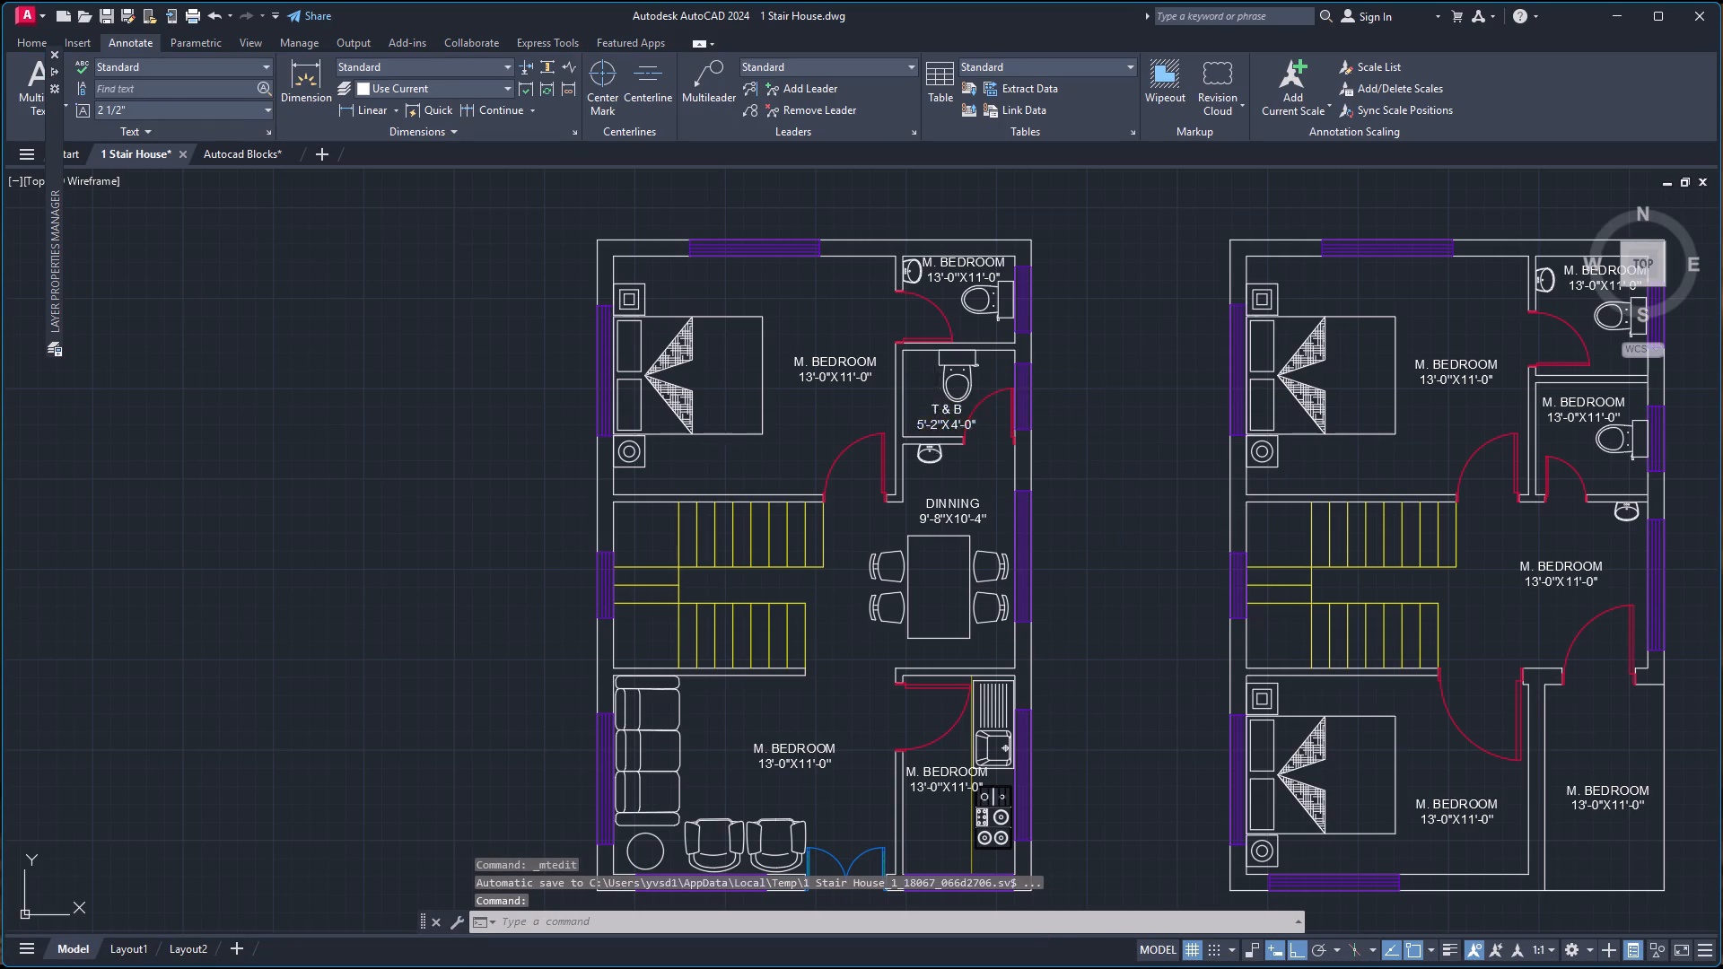
left_click(904, 402)
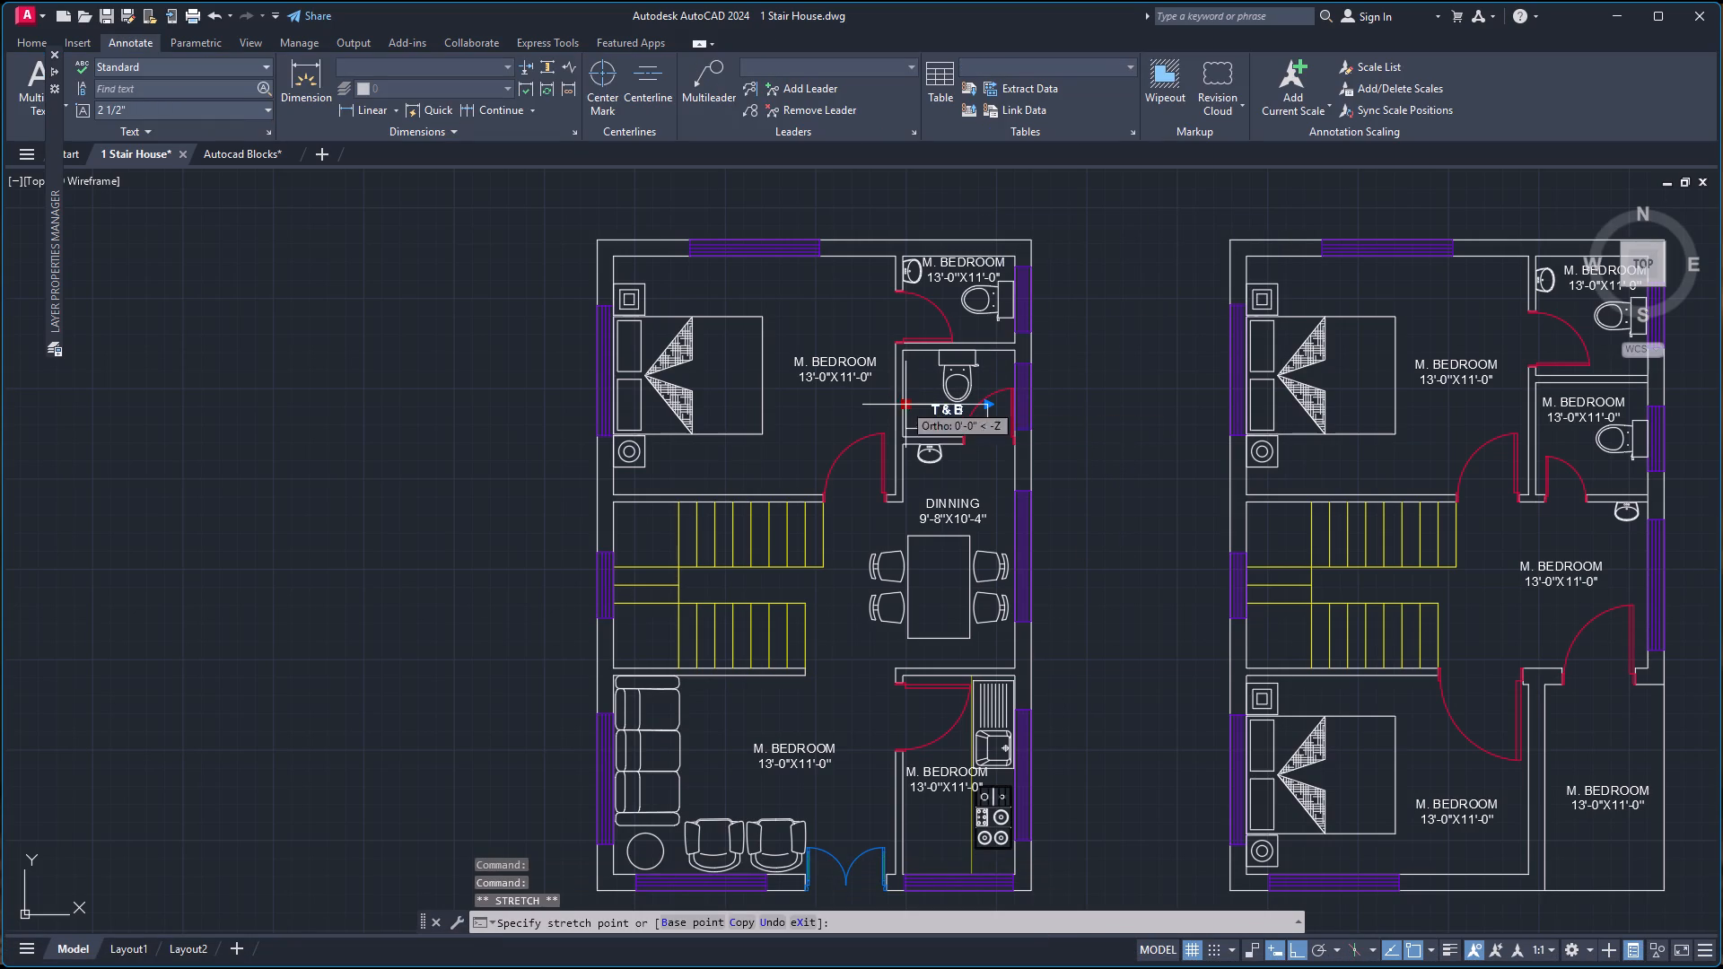
scroll(892, 404, "up", 2)
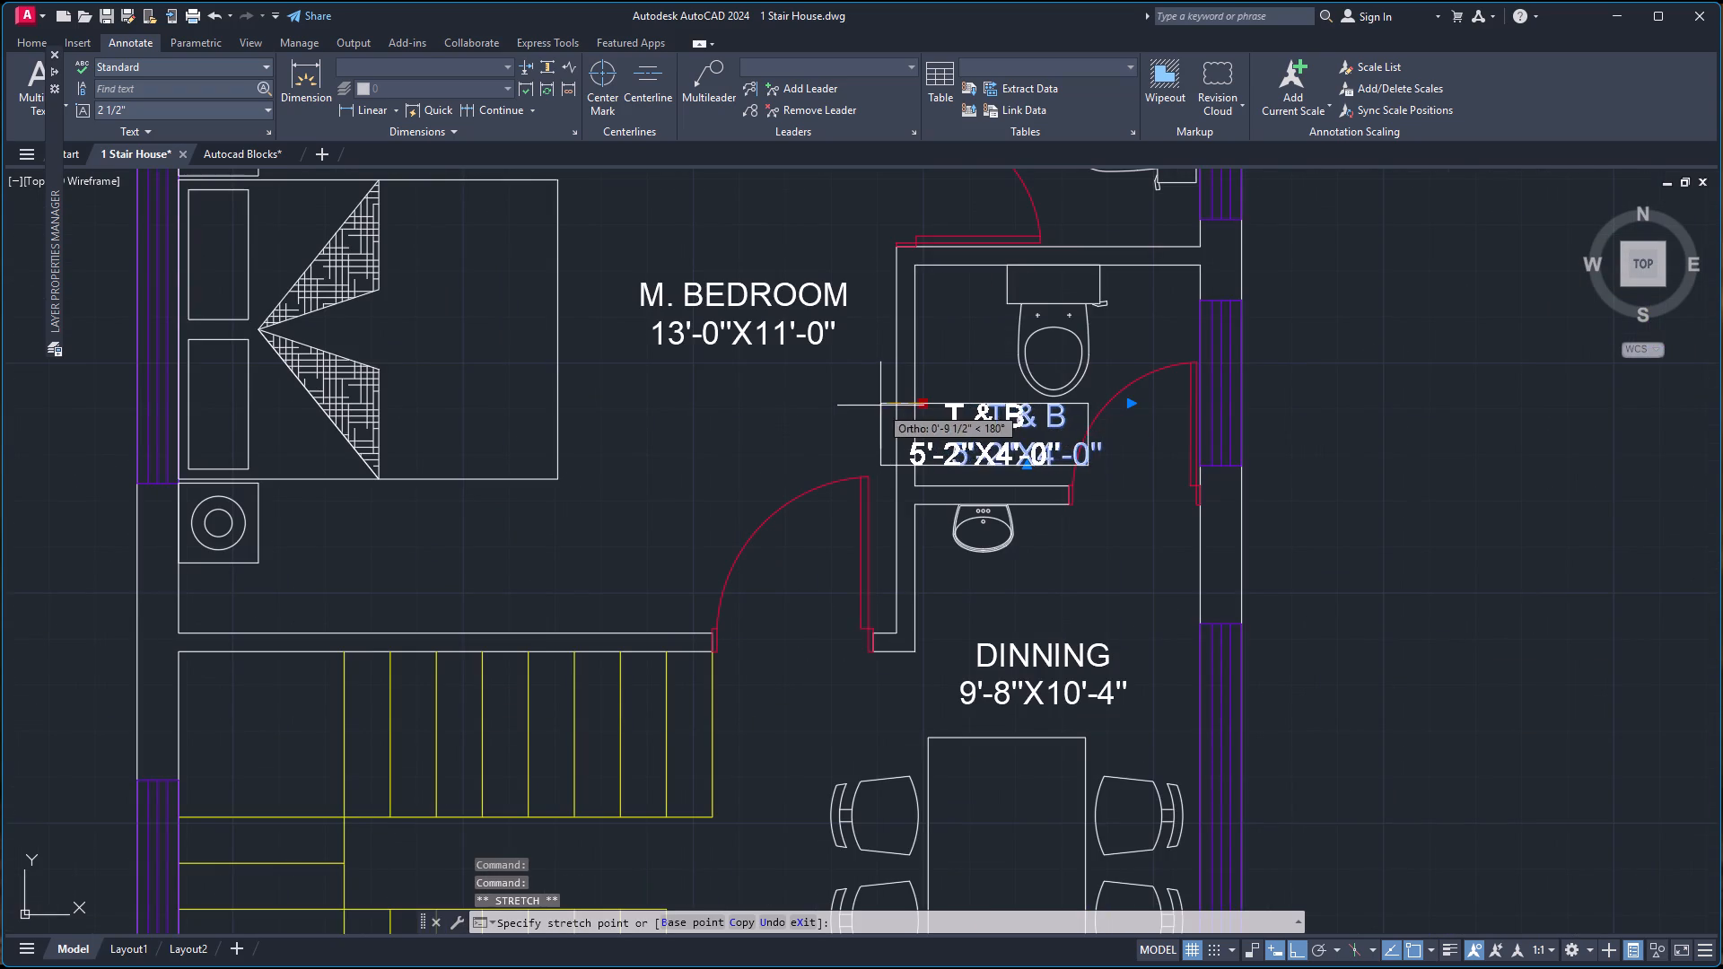
left_click(891, 405)
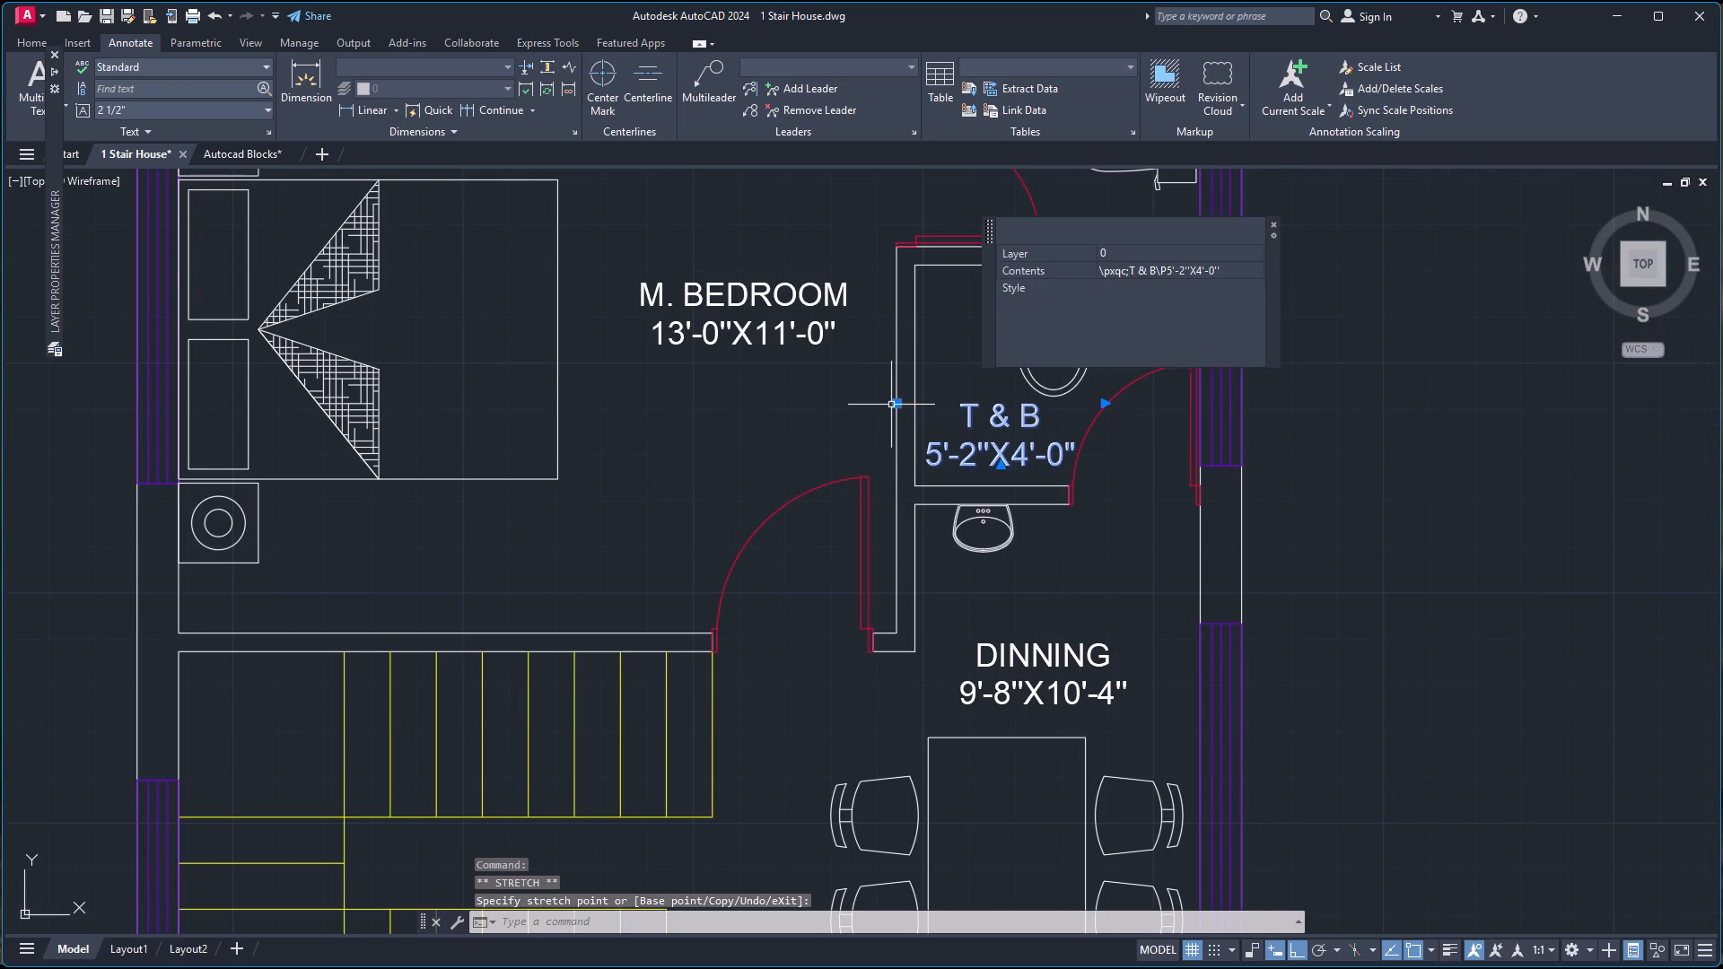
key("grave")
key("Escape")
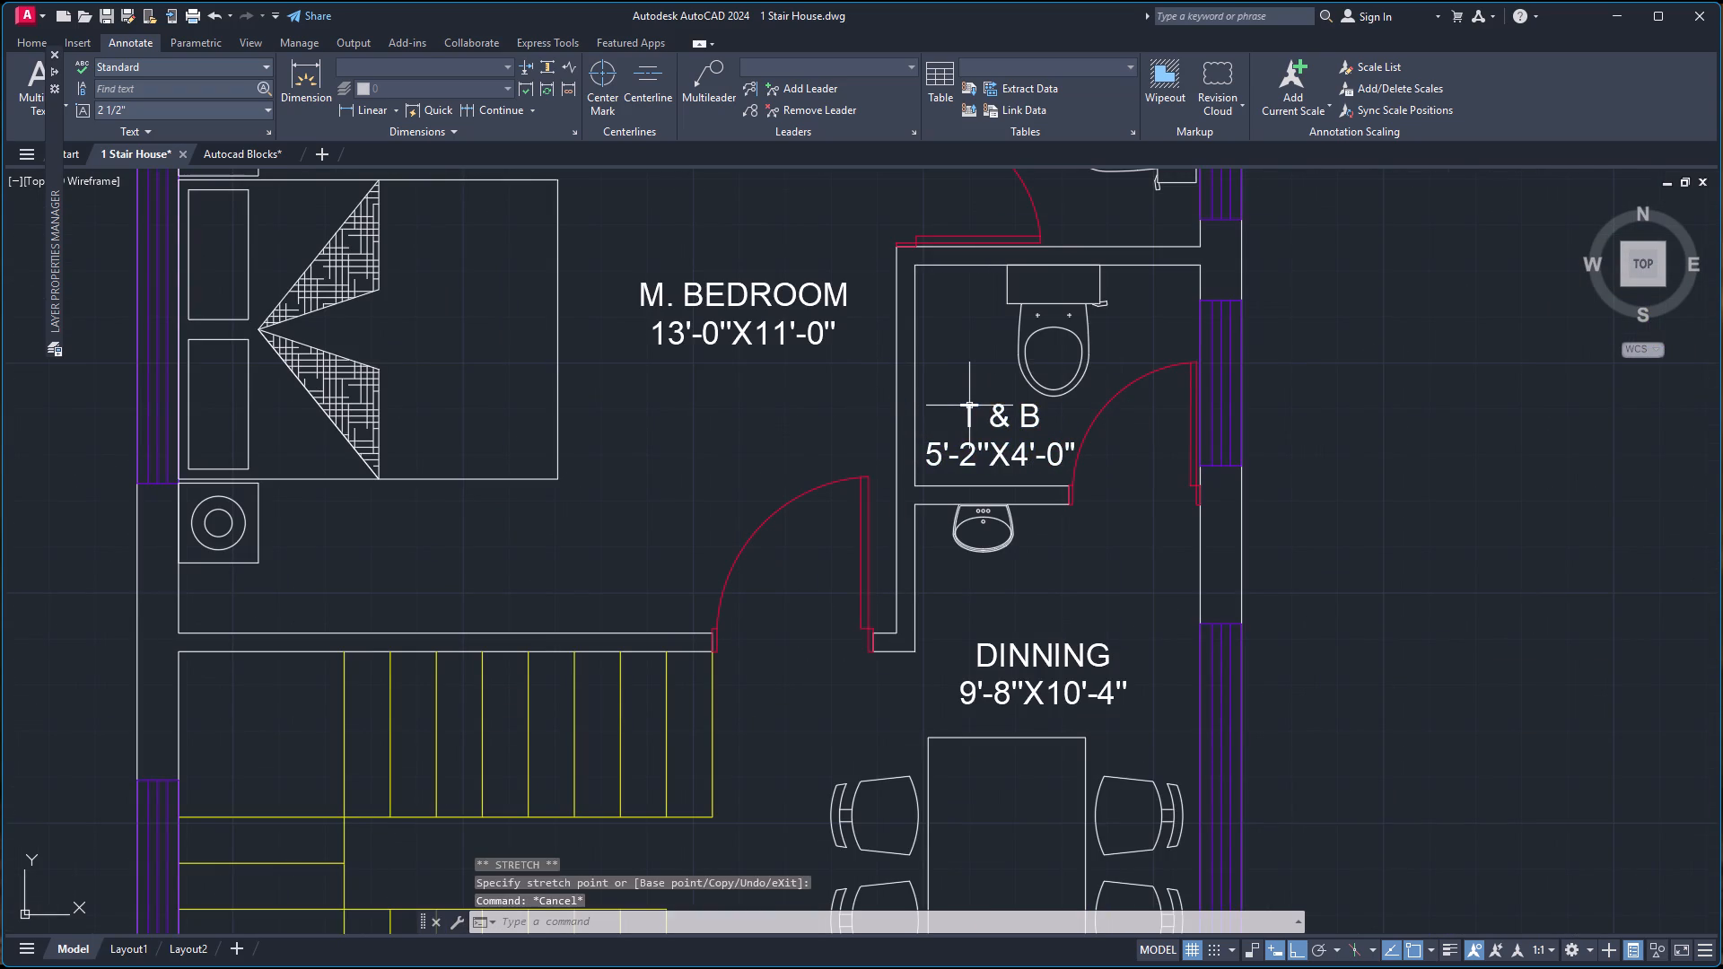
Replace the text of the label in the west plan's north bathroom with "T & B" over "5'-2''X4'-0''".
scroll(973, 386, "down", 3)
scroll(1000, 327, "up", 3)
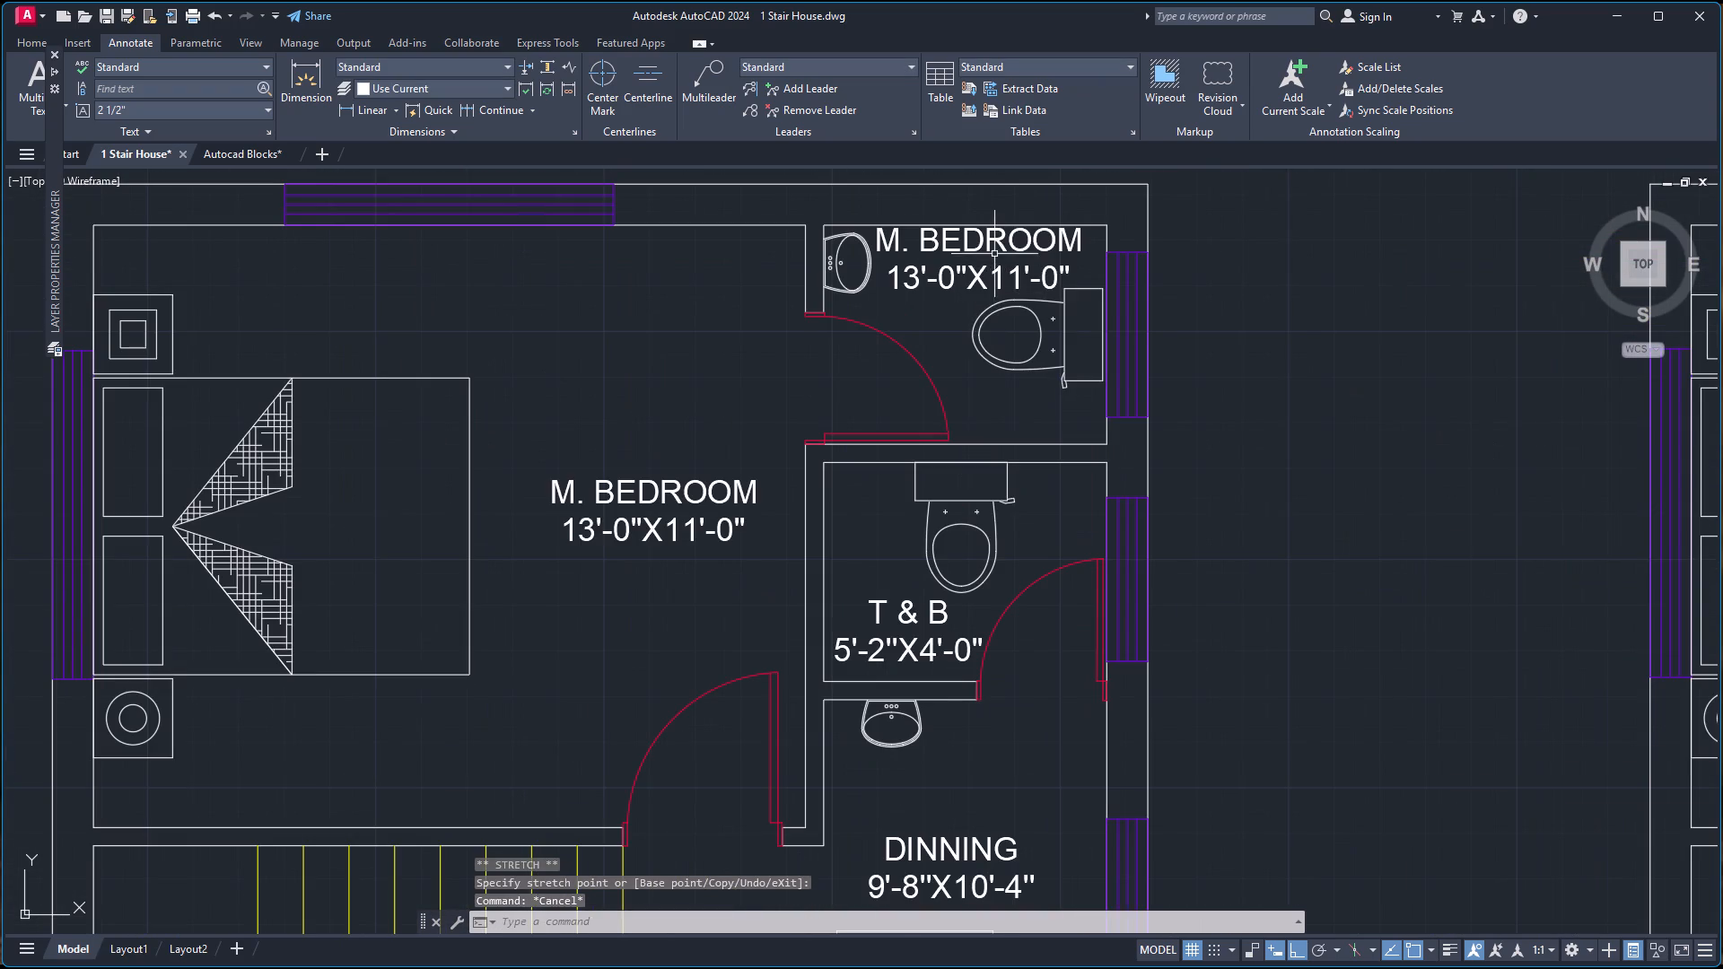
double_click(999, 239)
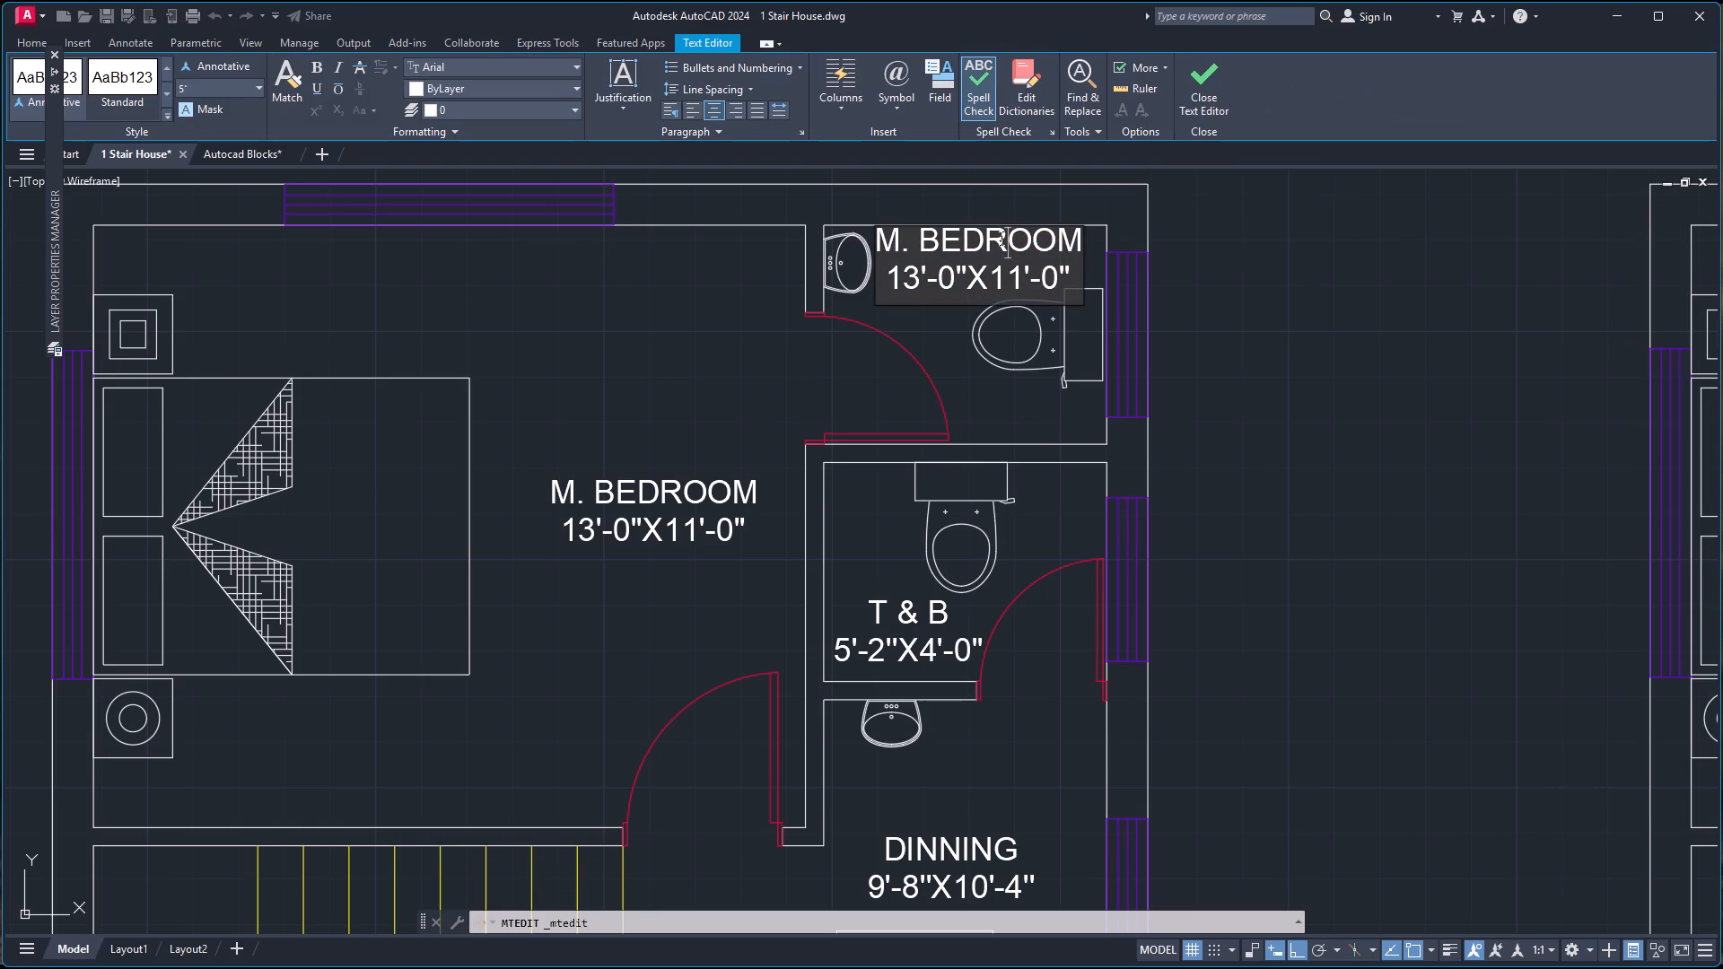
key("ctrl+a")
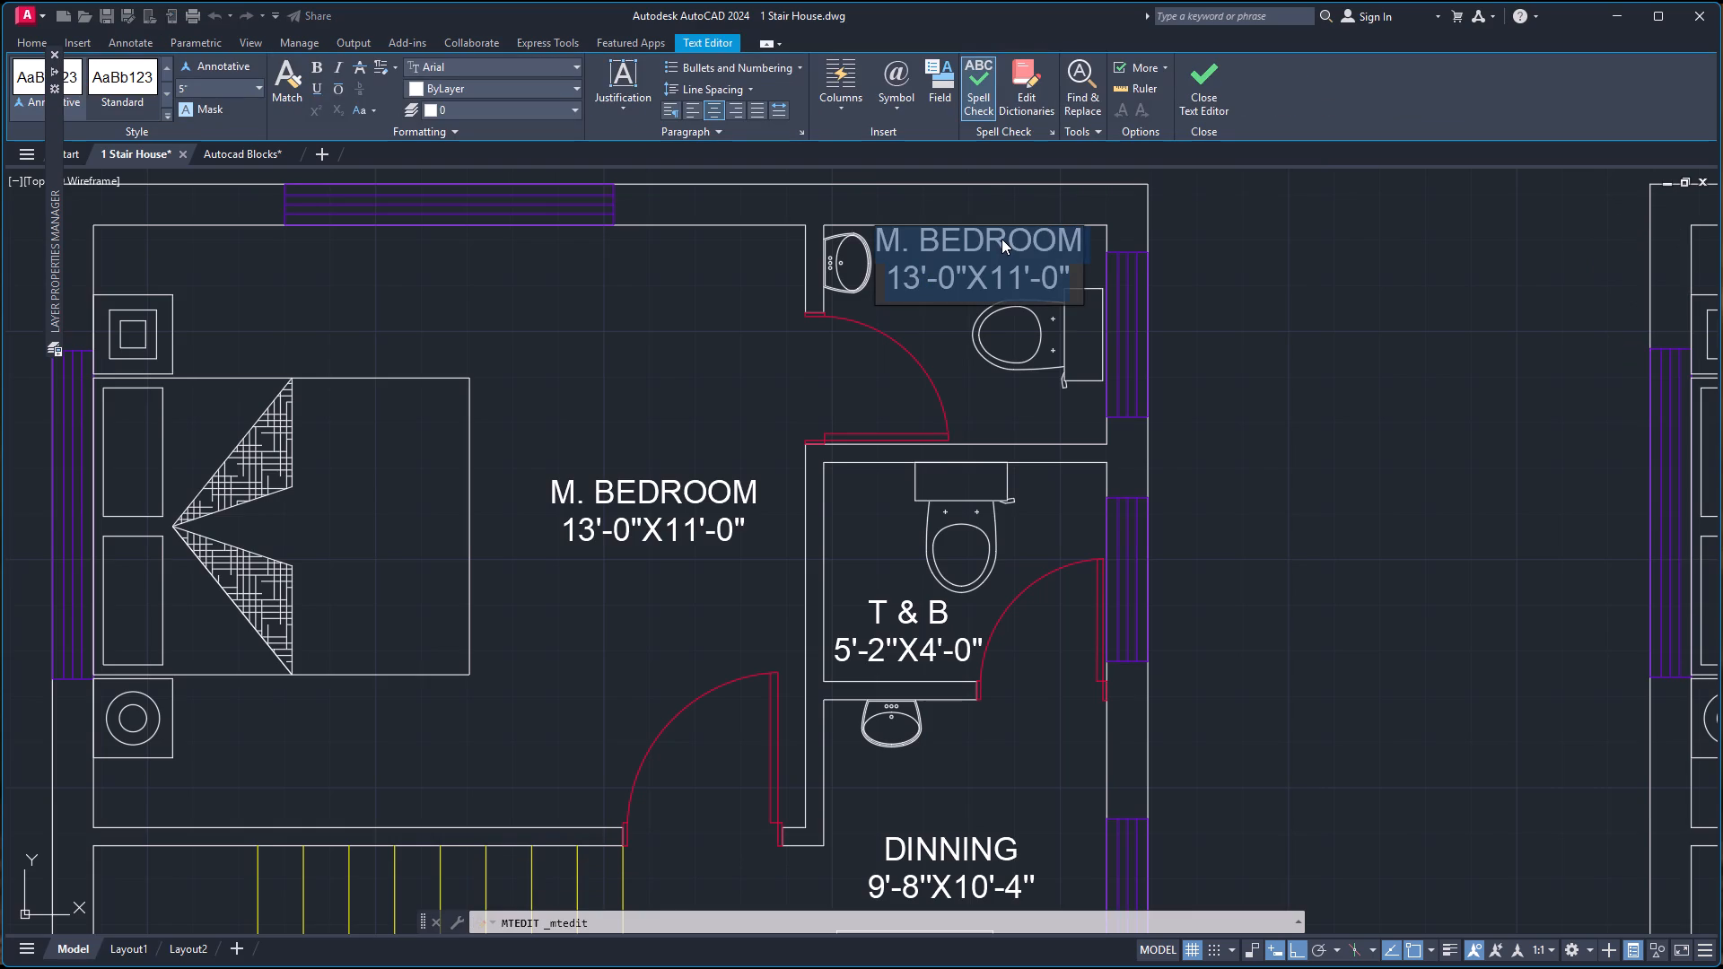
key("t")
key("space")
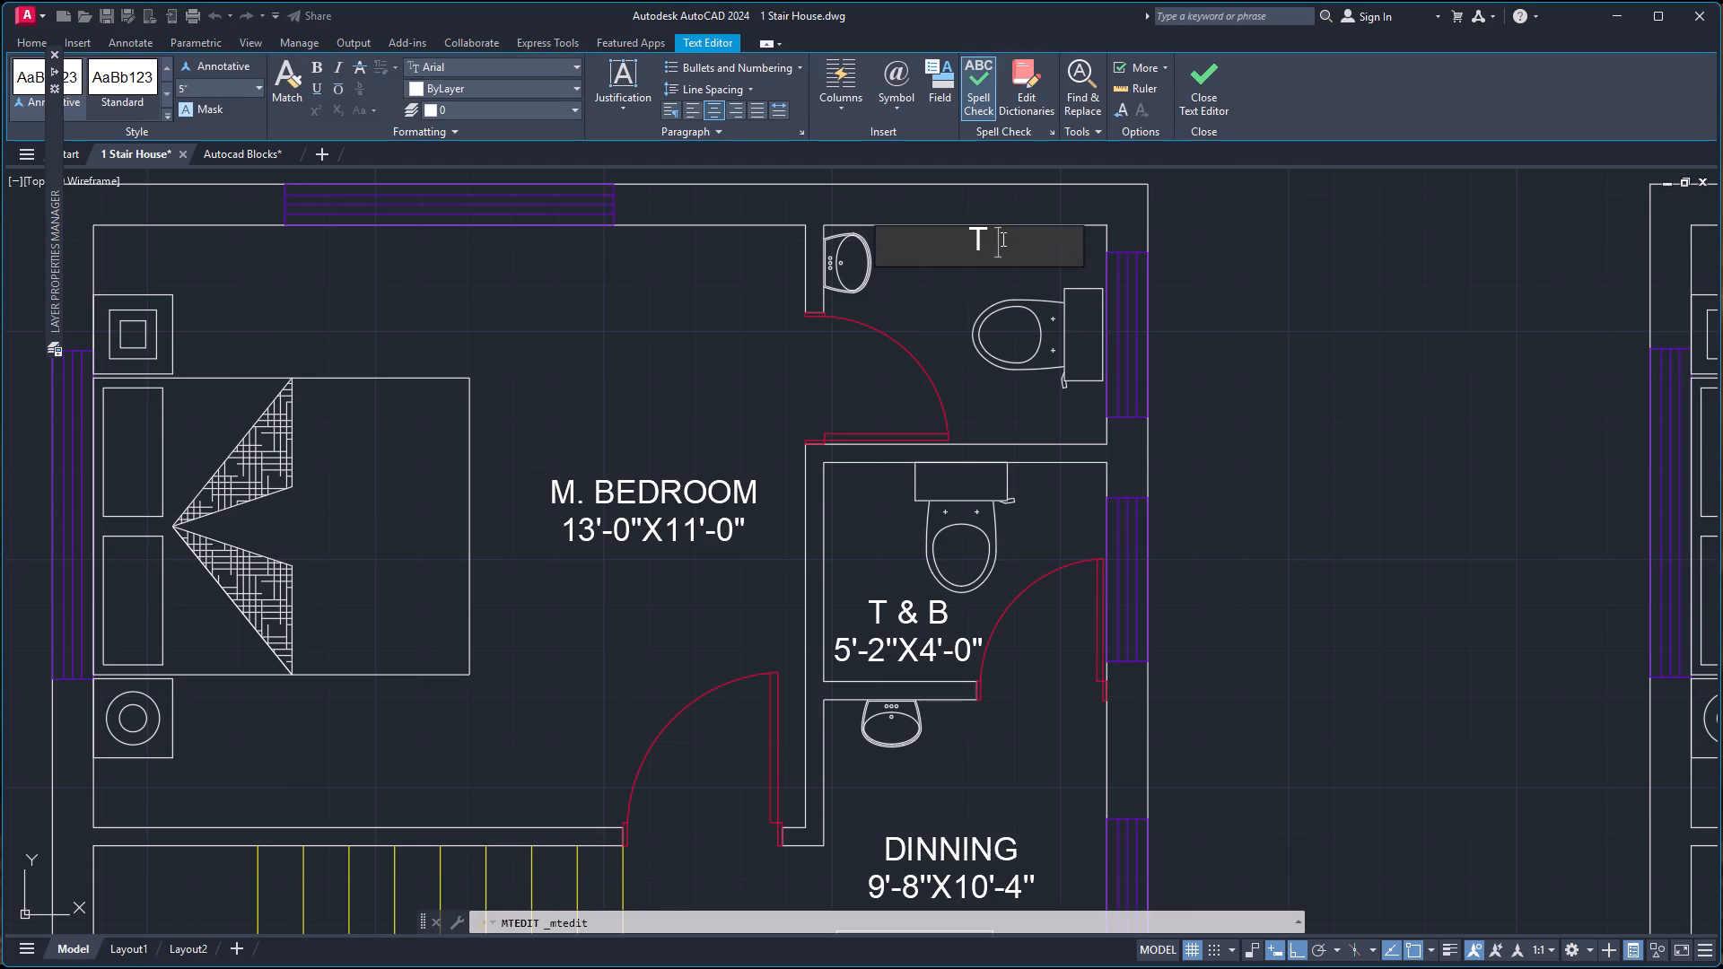
type("&")
key("space")
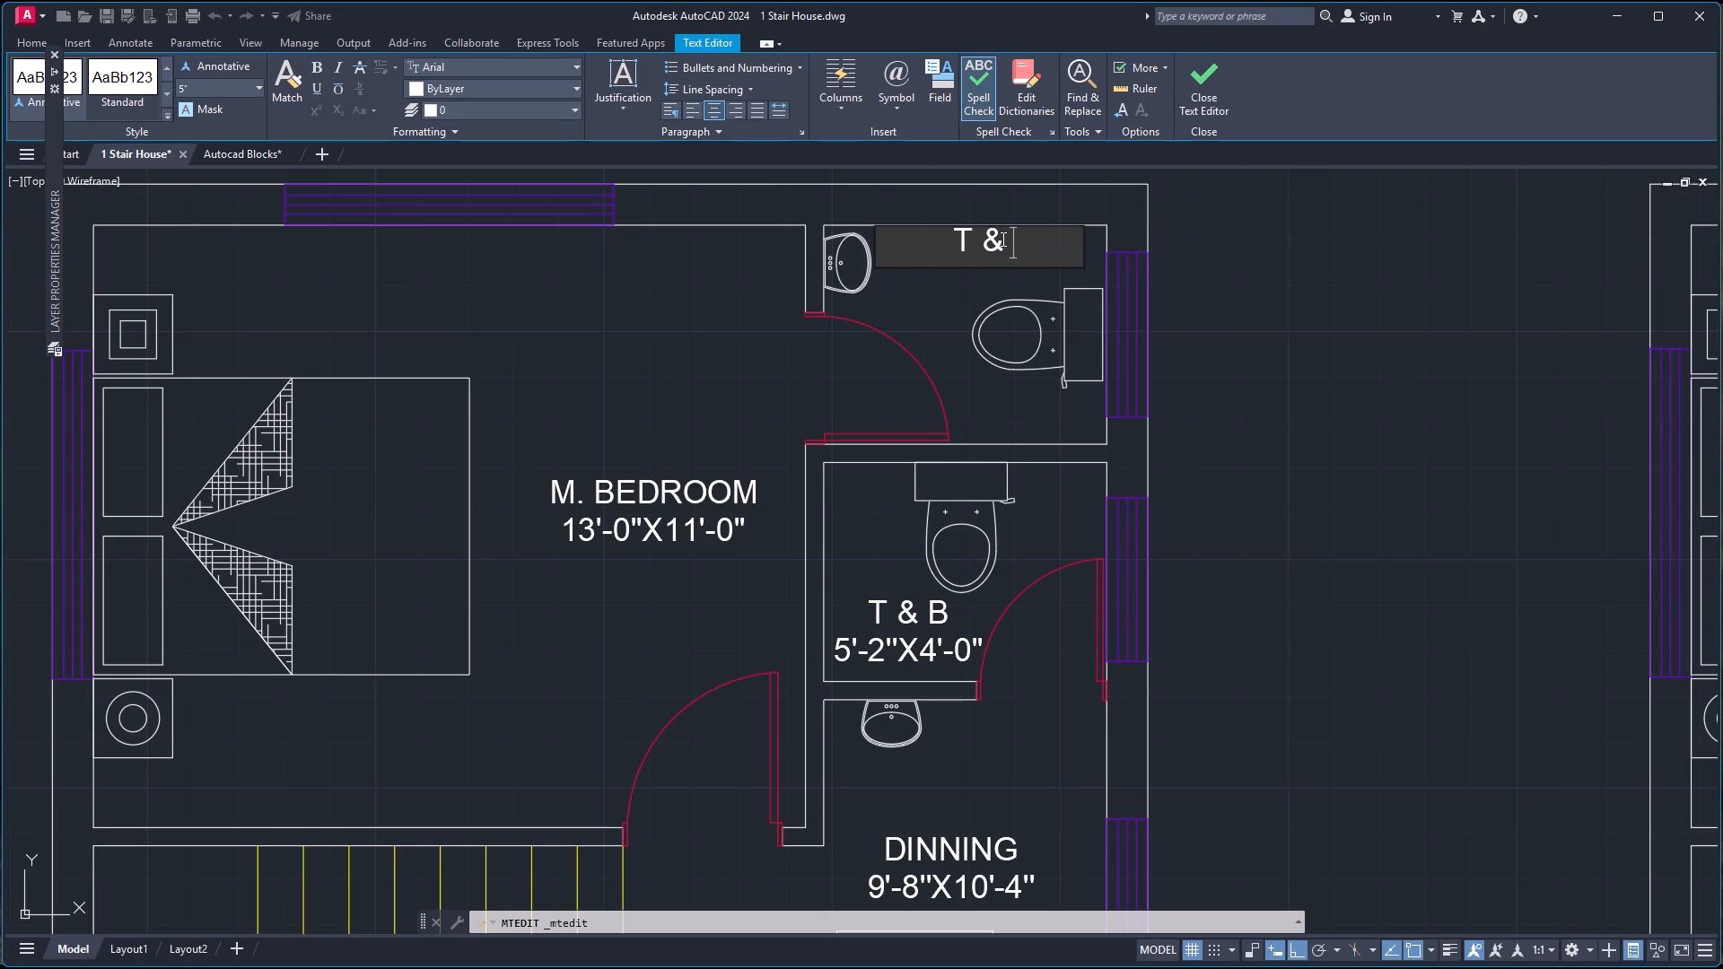
key("b")
key("Return")
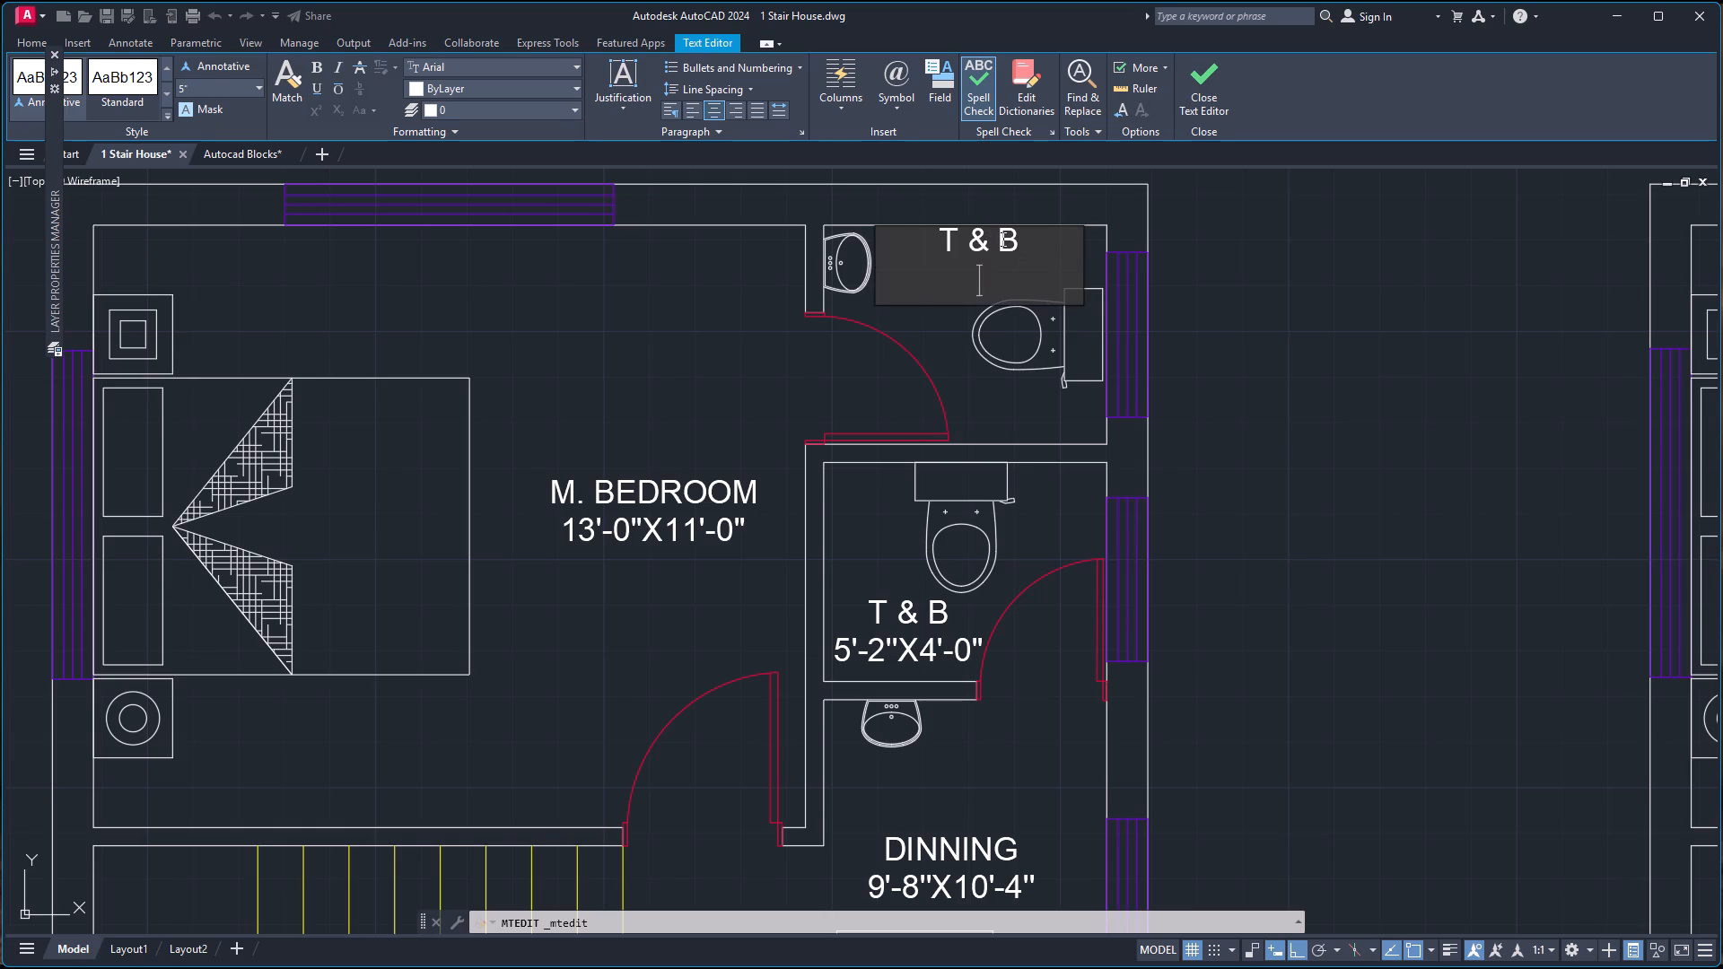
type("5.")
key("BackSpace")
type("'-2;;")
key("BackSpace")
key("BackSpace")
type("''X")
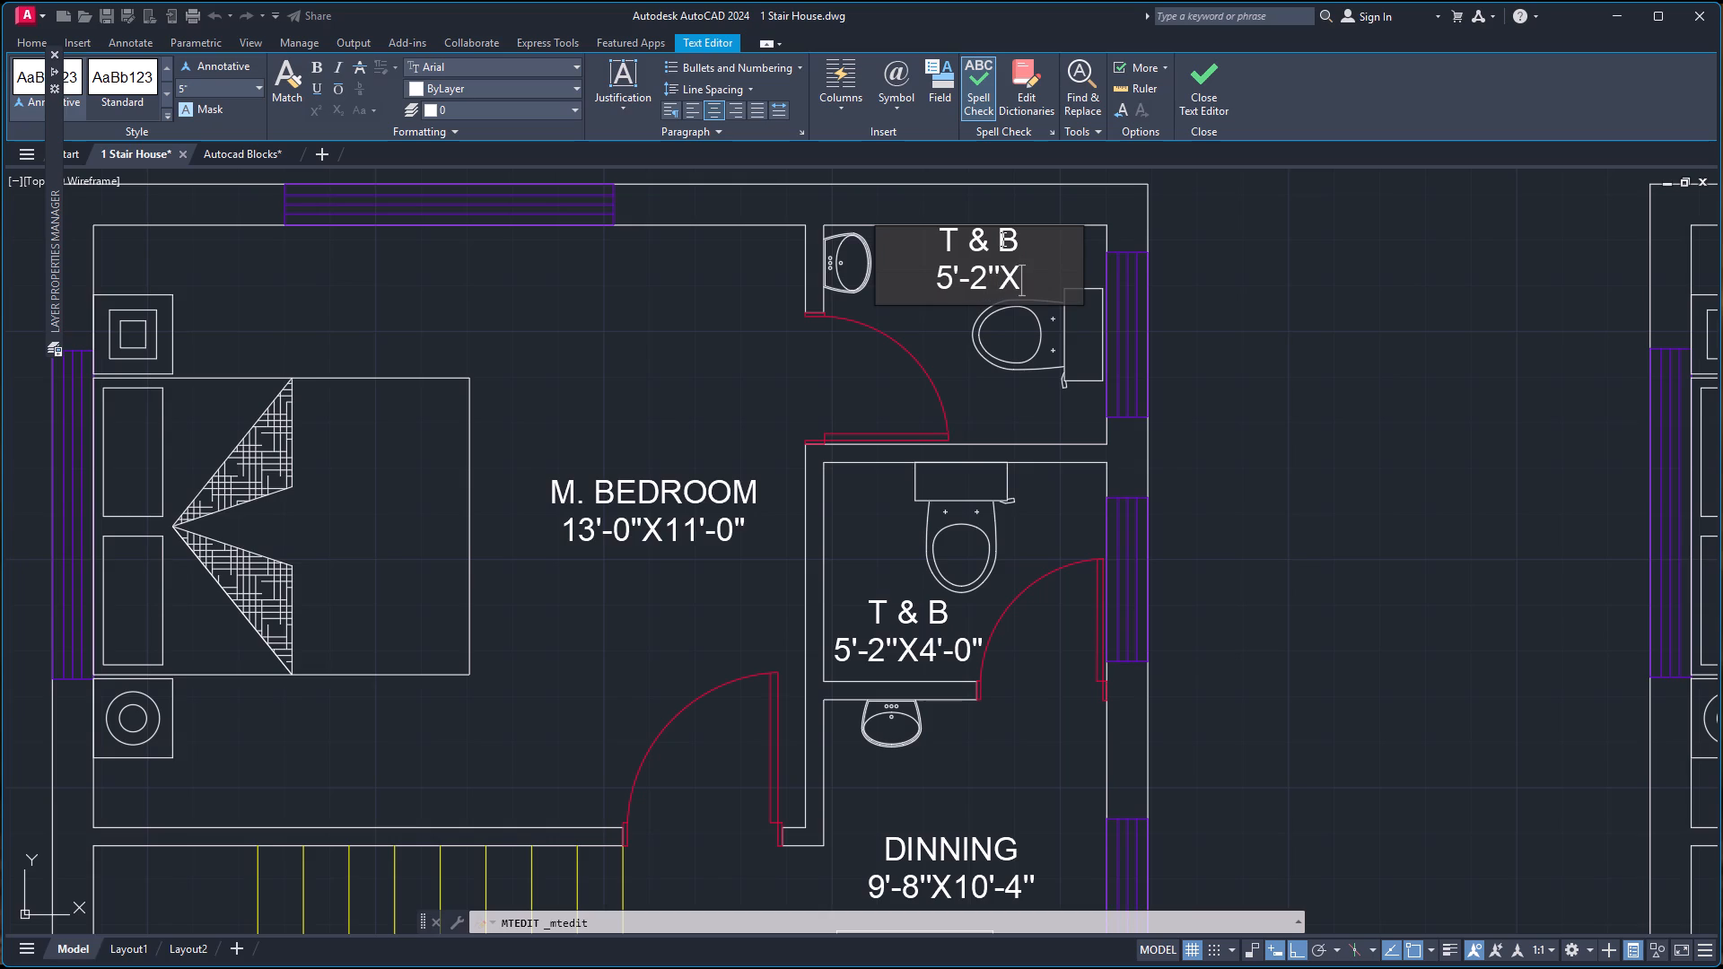
type("4'-0''")
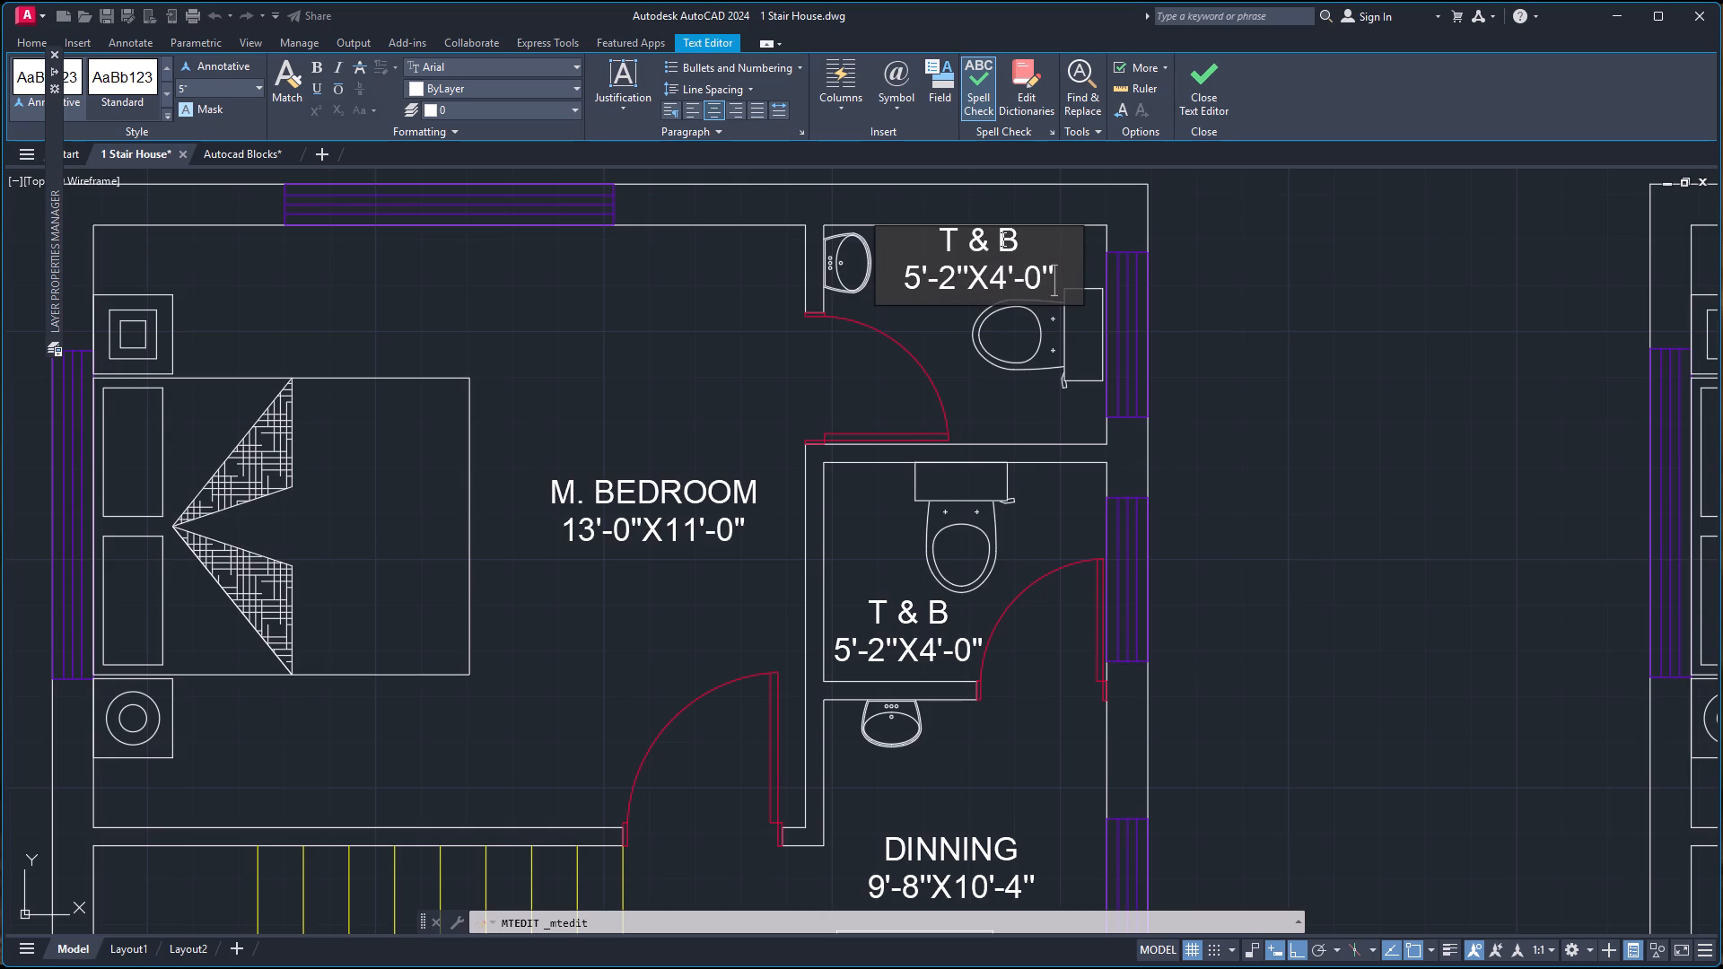
left_click(1377, 399)
Replace the text of the label beside the sofa in the west plan with "LIVING HALL" over "13'-0''X9'-2''".
scroll(1289, 409, "down", 1)
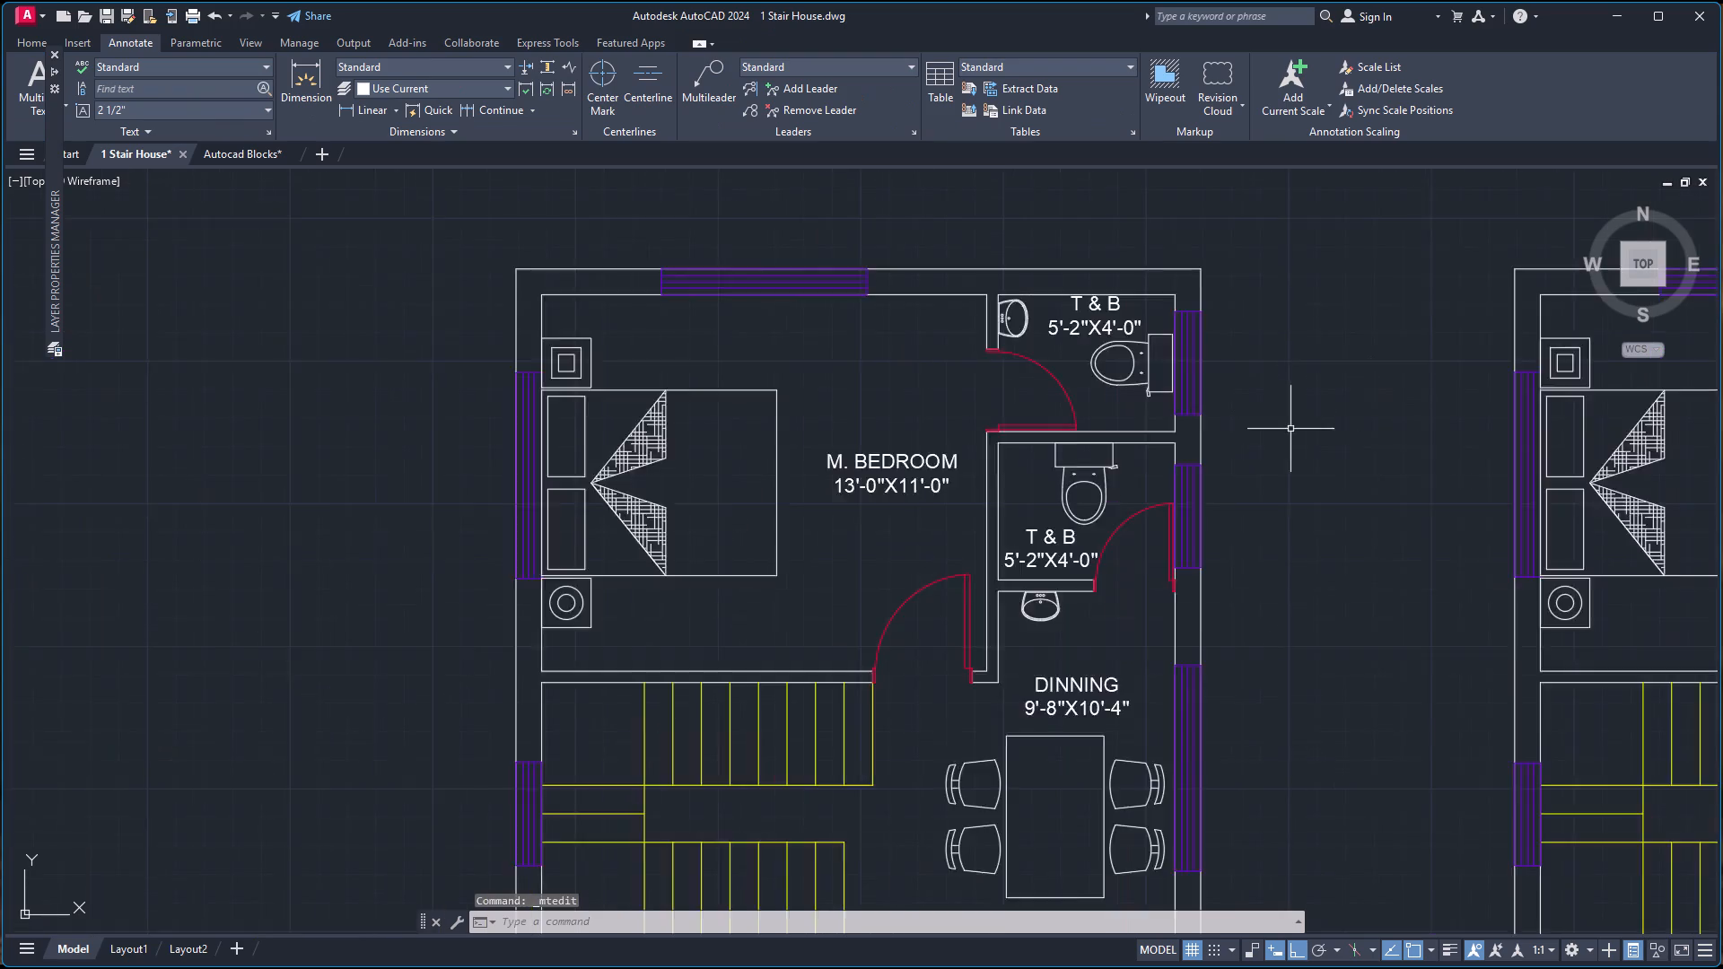
scroll(1290, 438, "down", 1)
scroll(1239, 715, "down", 1)
scroll(1126, 802, "up", 3)
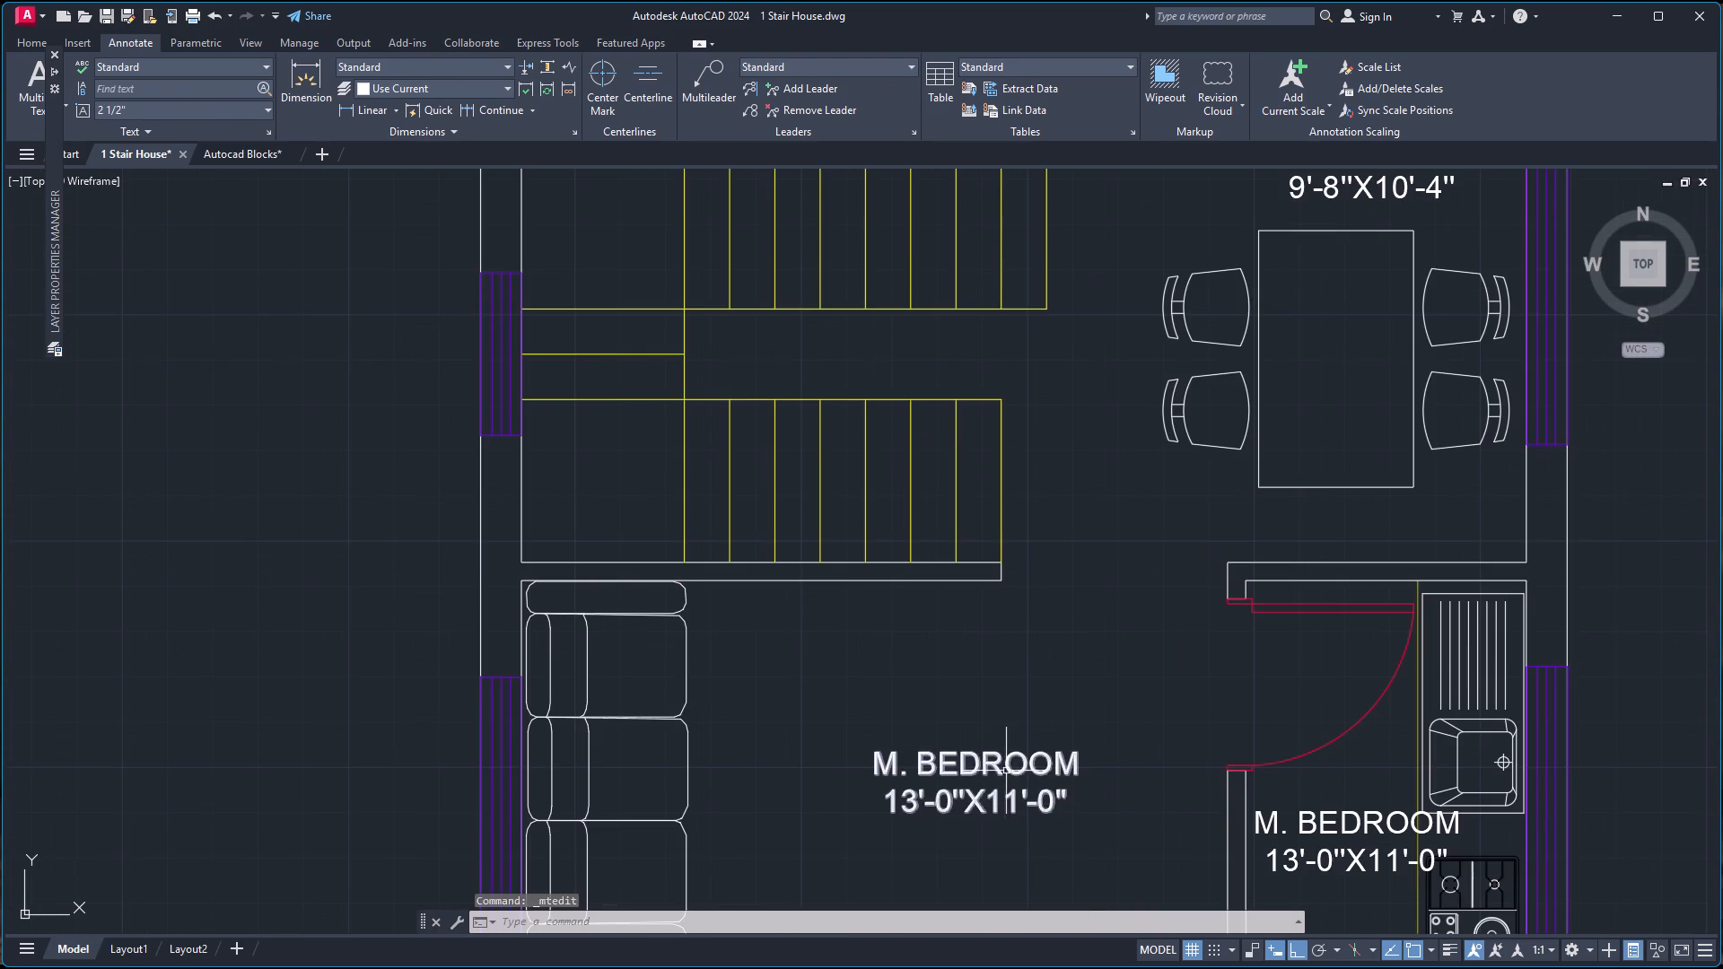
double_click(1010, 764)
key("ctrl+a")
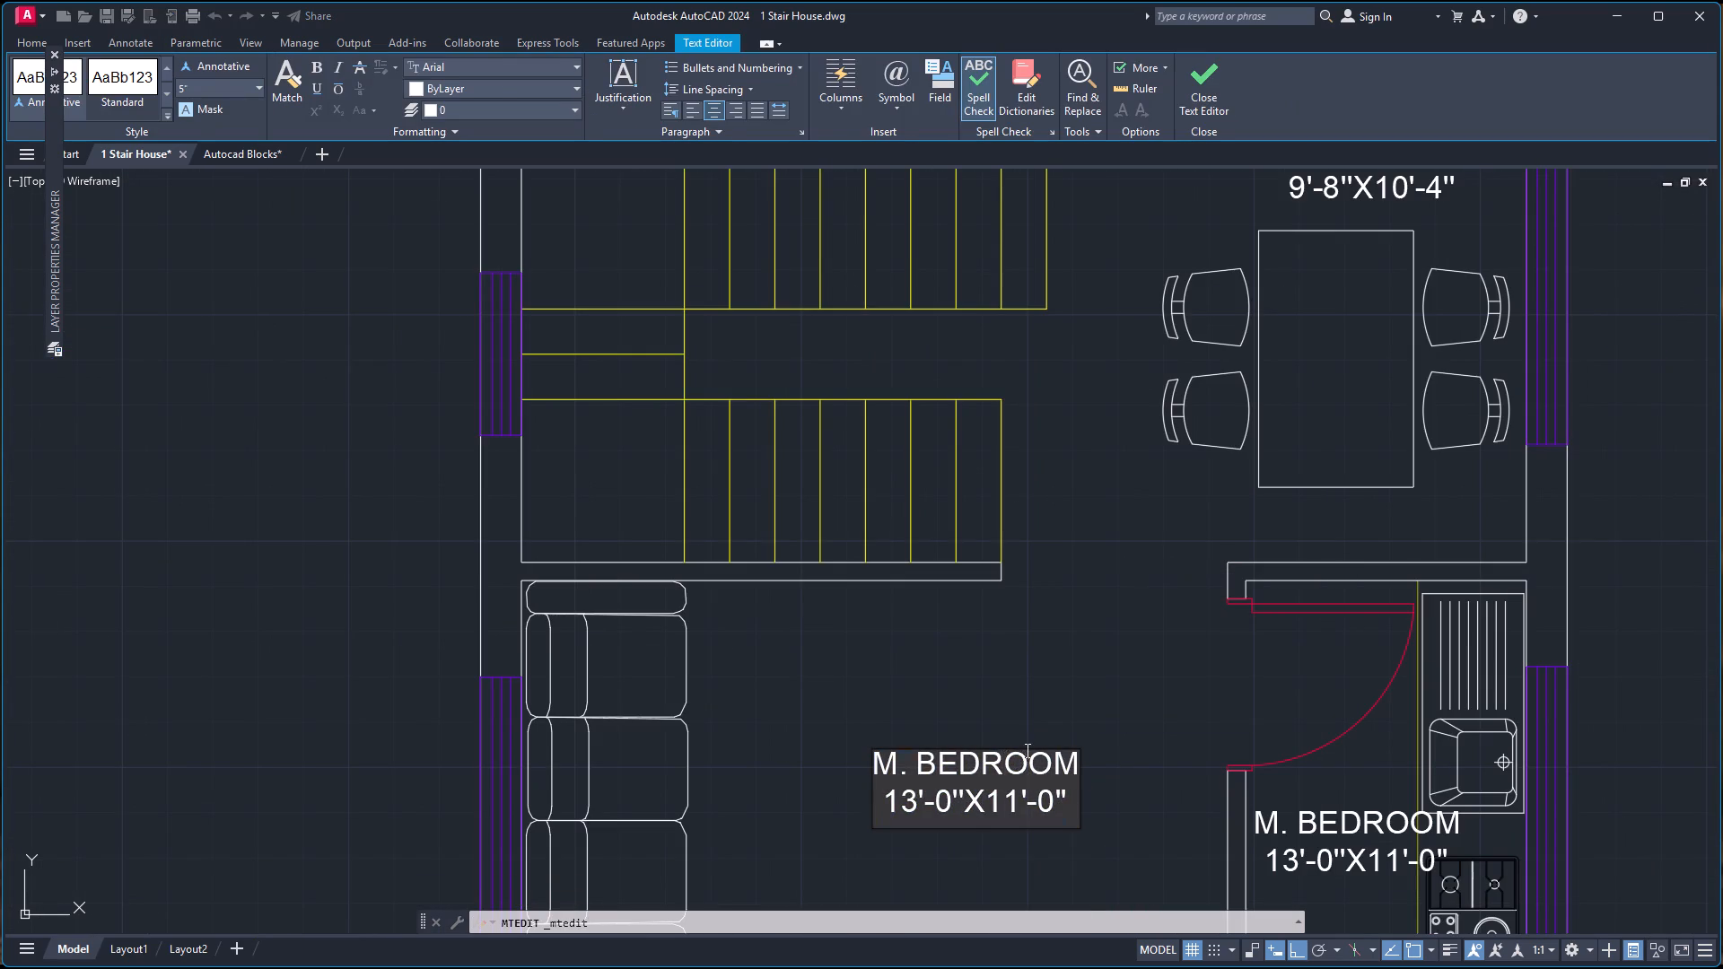
scroll(1028, 747, "up", 1)
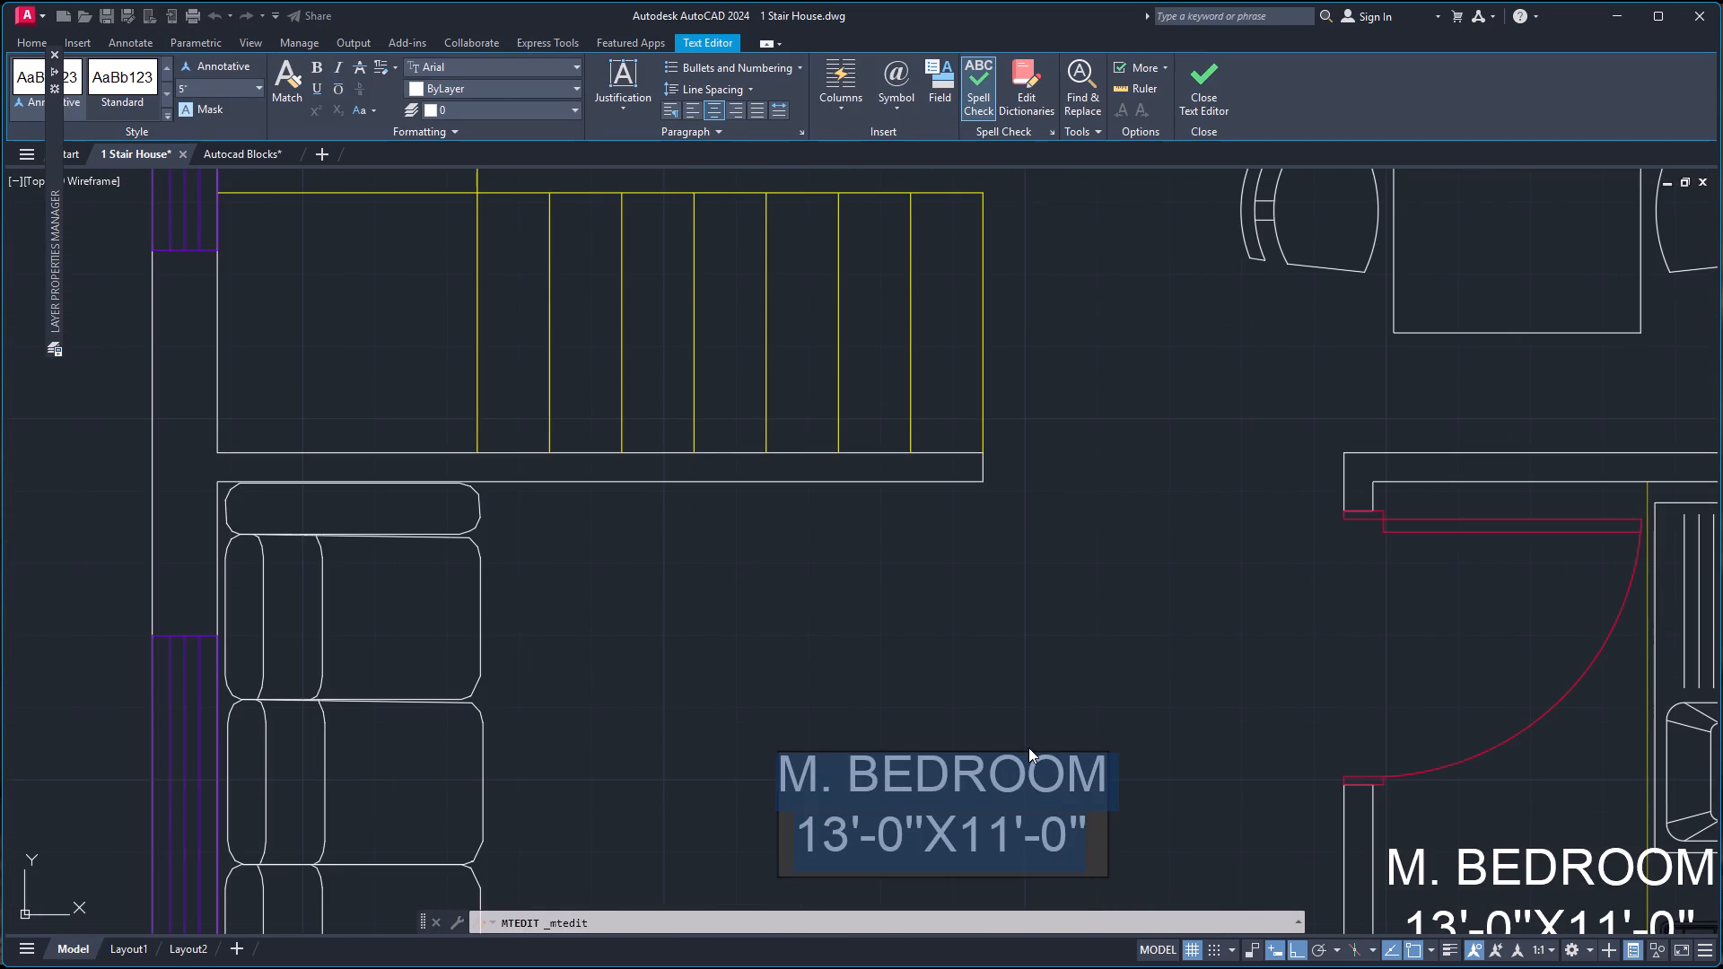
type("LIVING")
key("space")
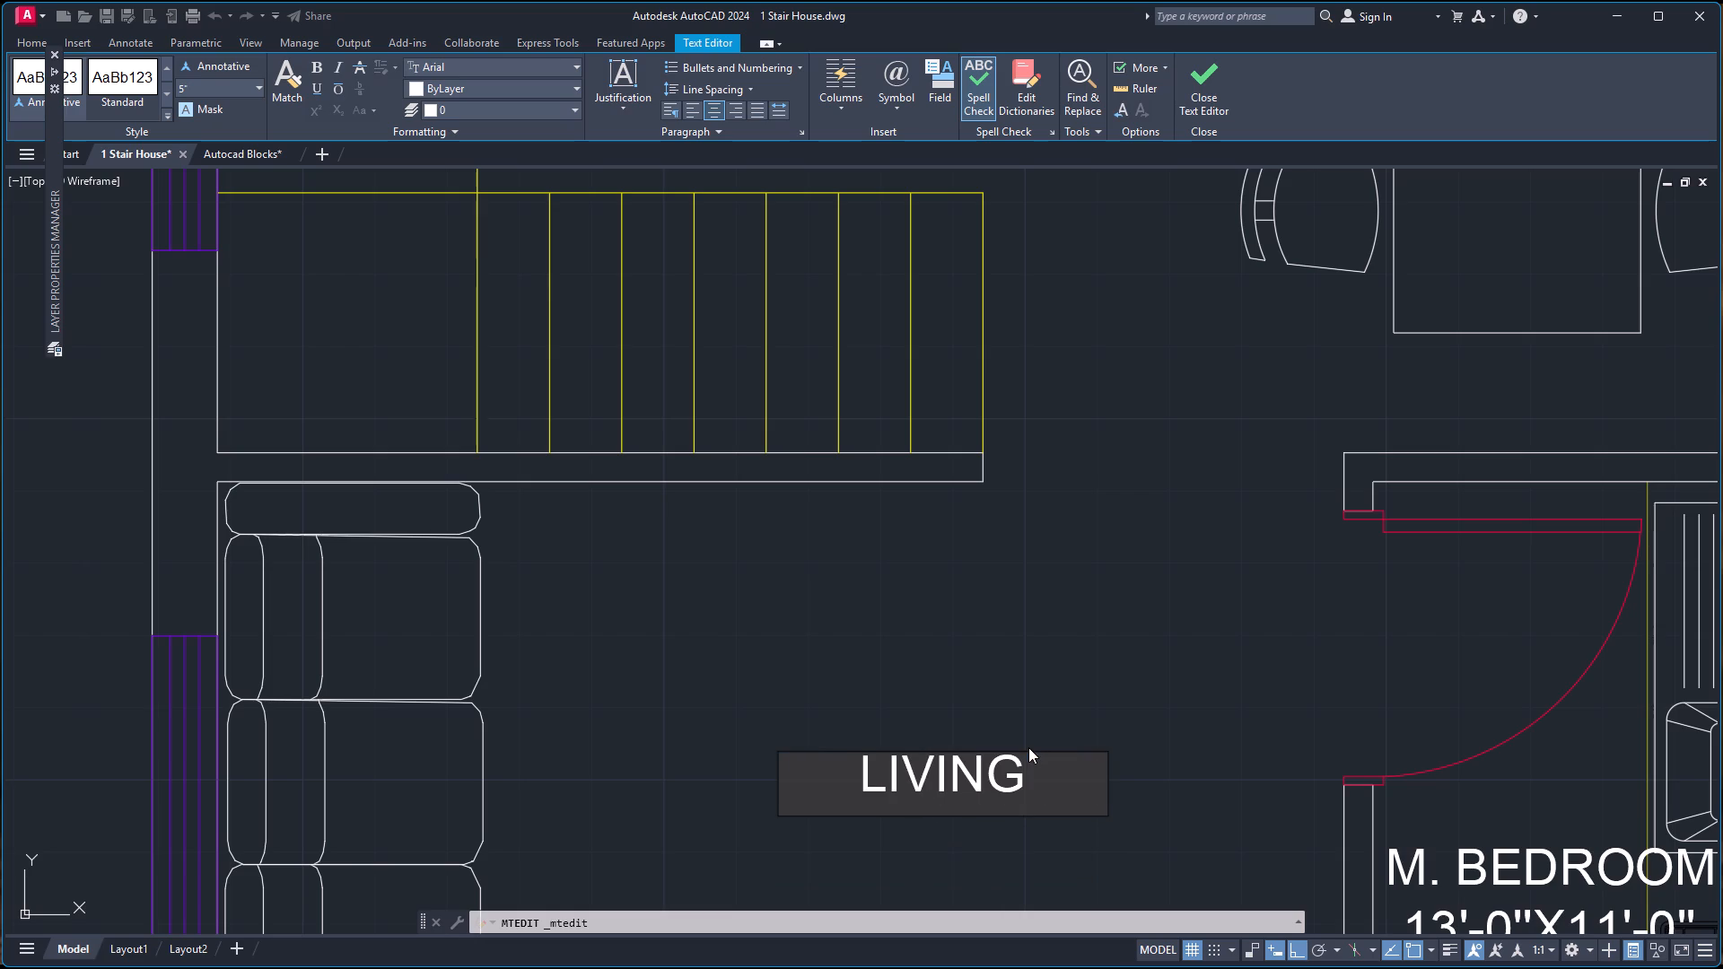
type("HALL")
key("Return")
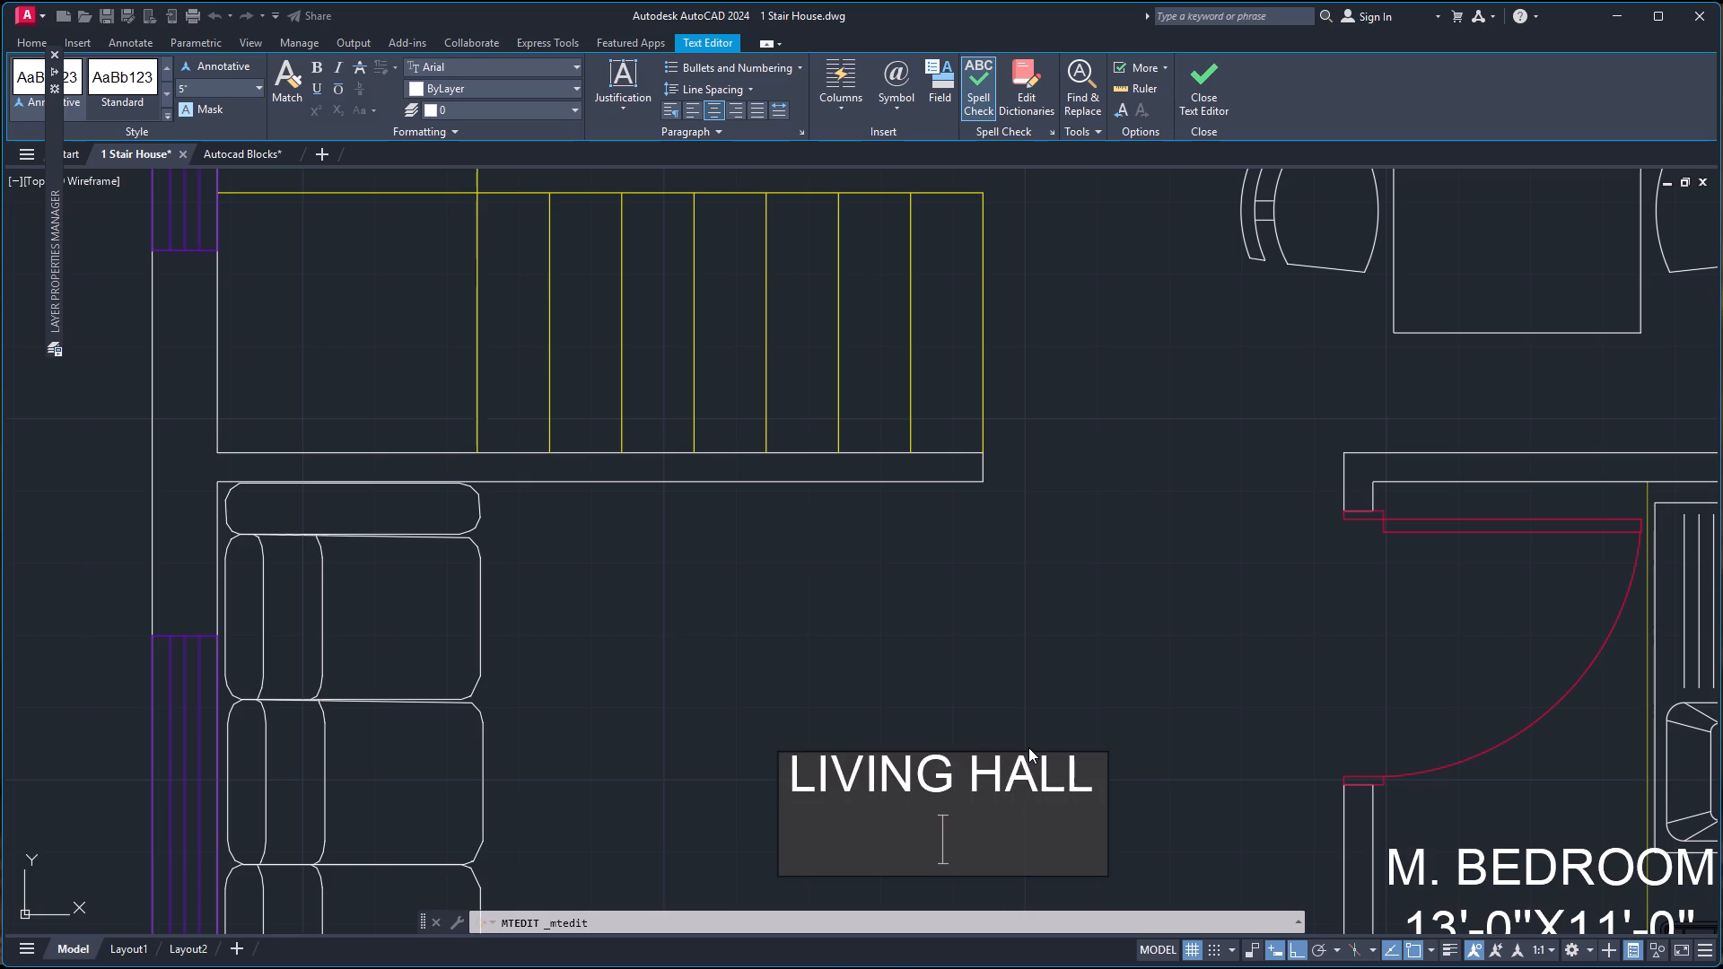
type("13'-0''X")
type("9'-")
type("2''")
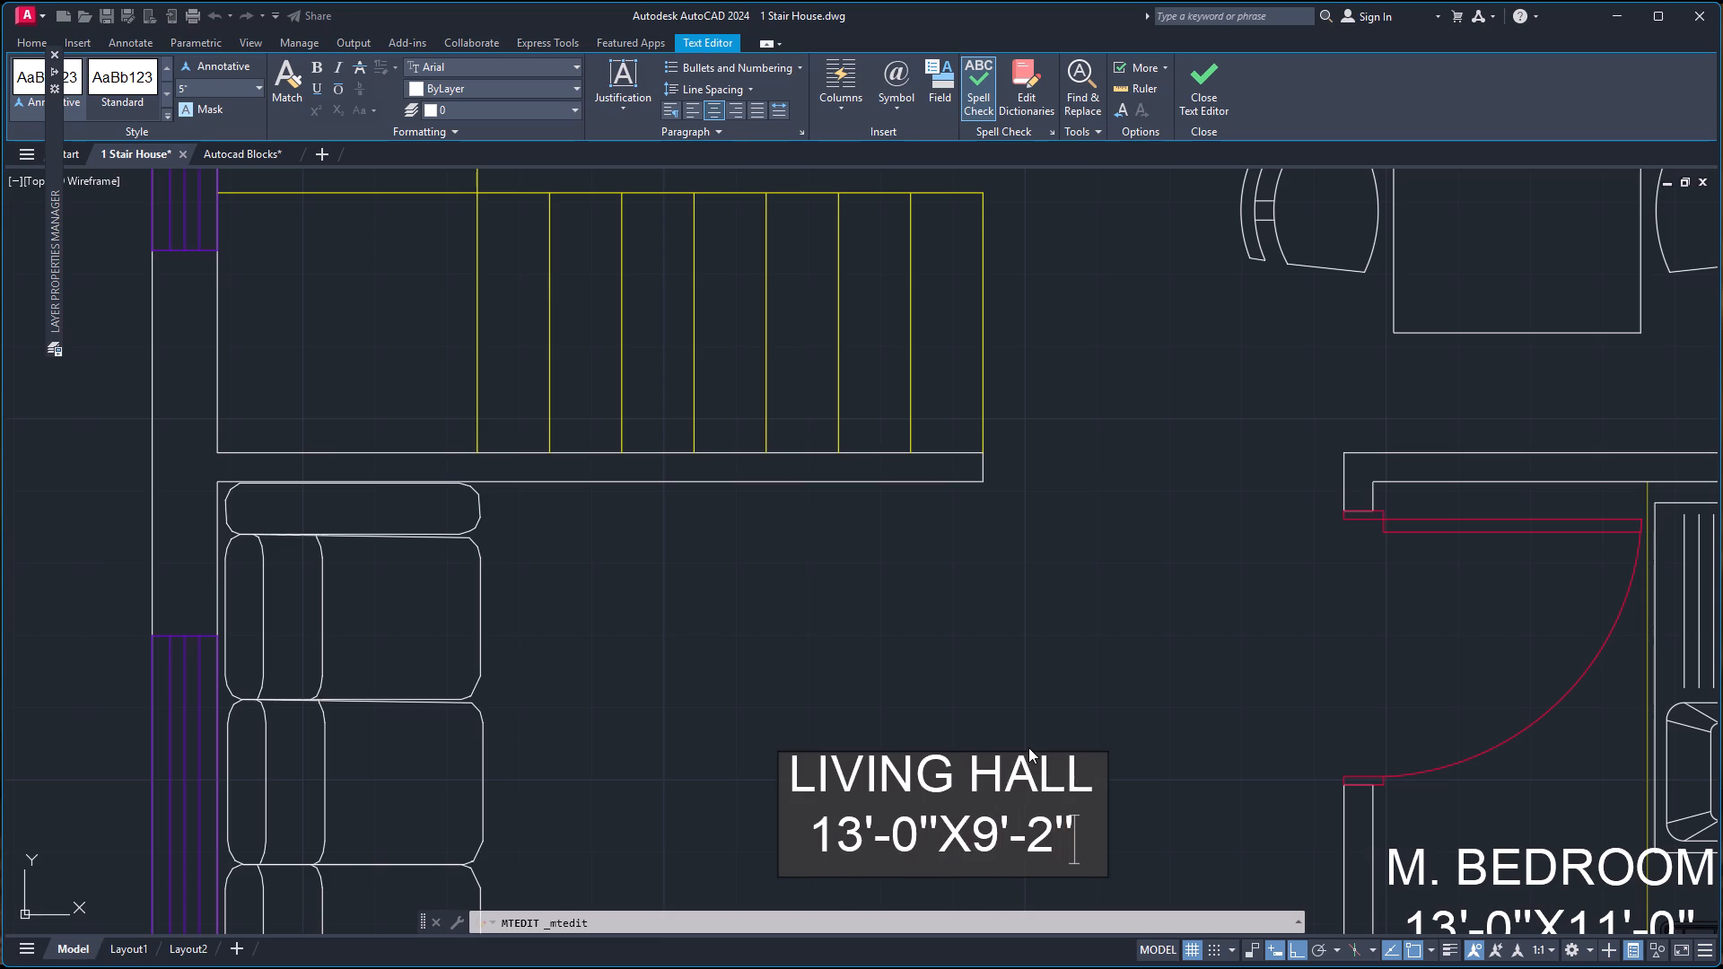
left_click(1099, 557)
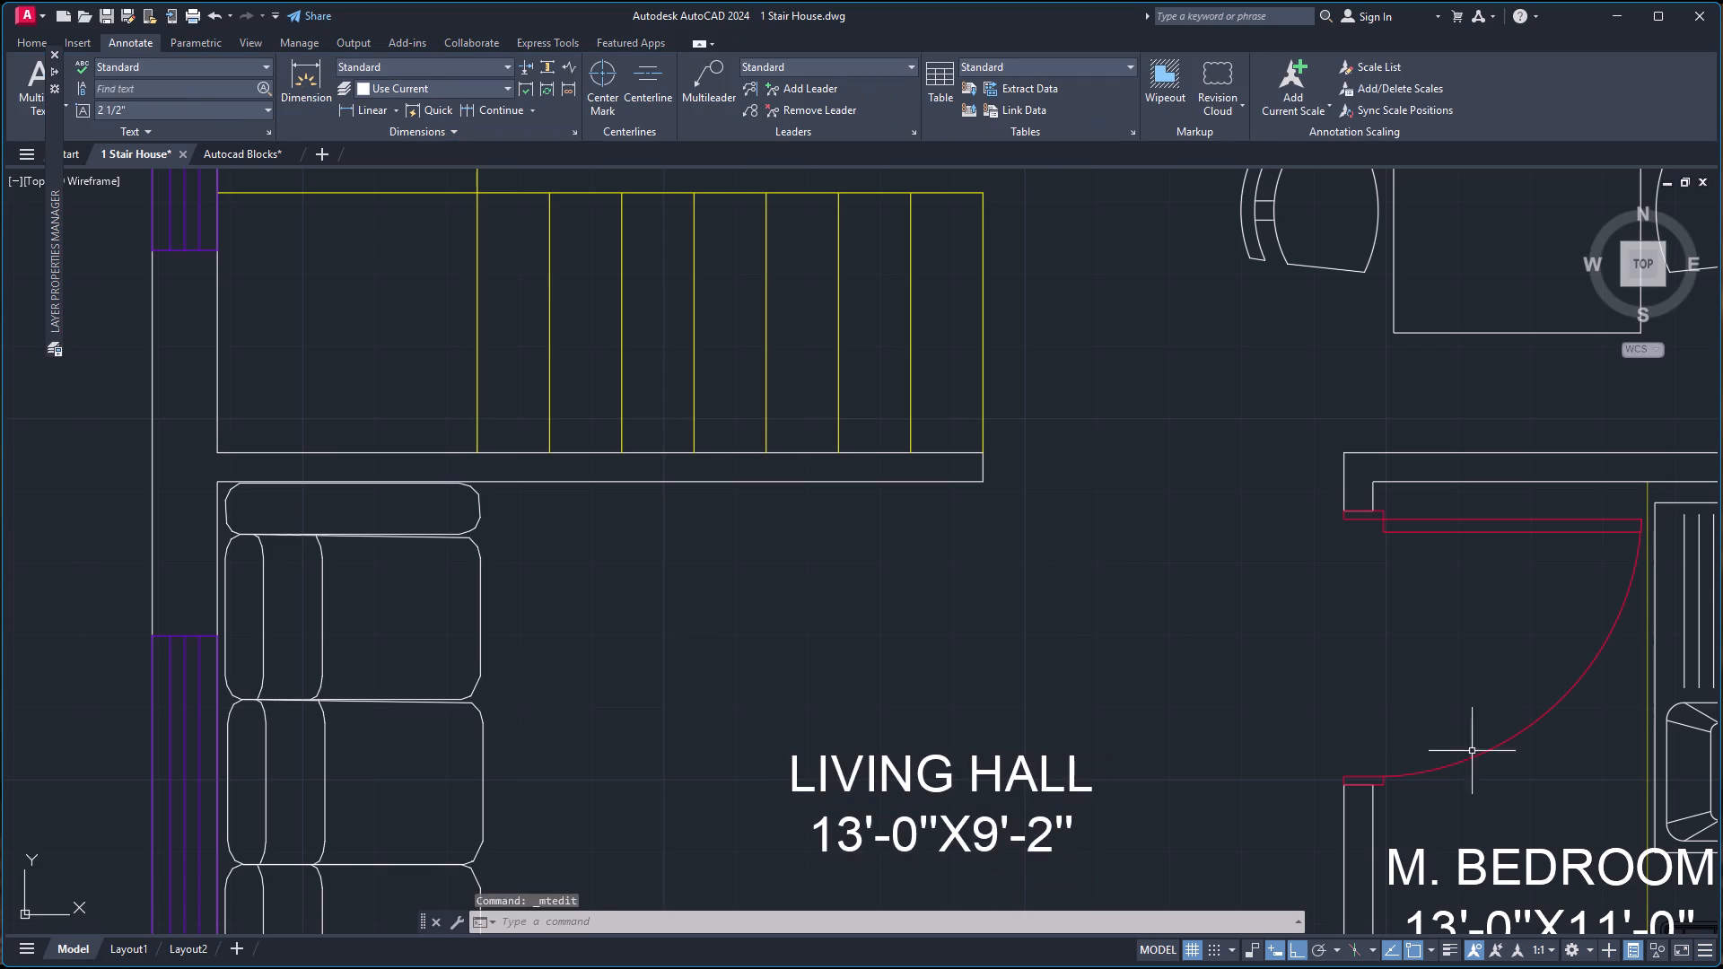
Replace the text of the label beside the sink and stove in the west plan with "KITCHEN" over "5'-2''X9'-2''".
scroll(1514, 770, "down", 3)
scroll(1541, 812, "up", 3)
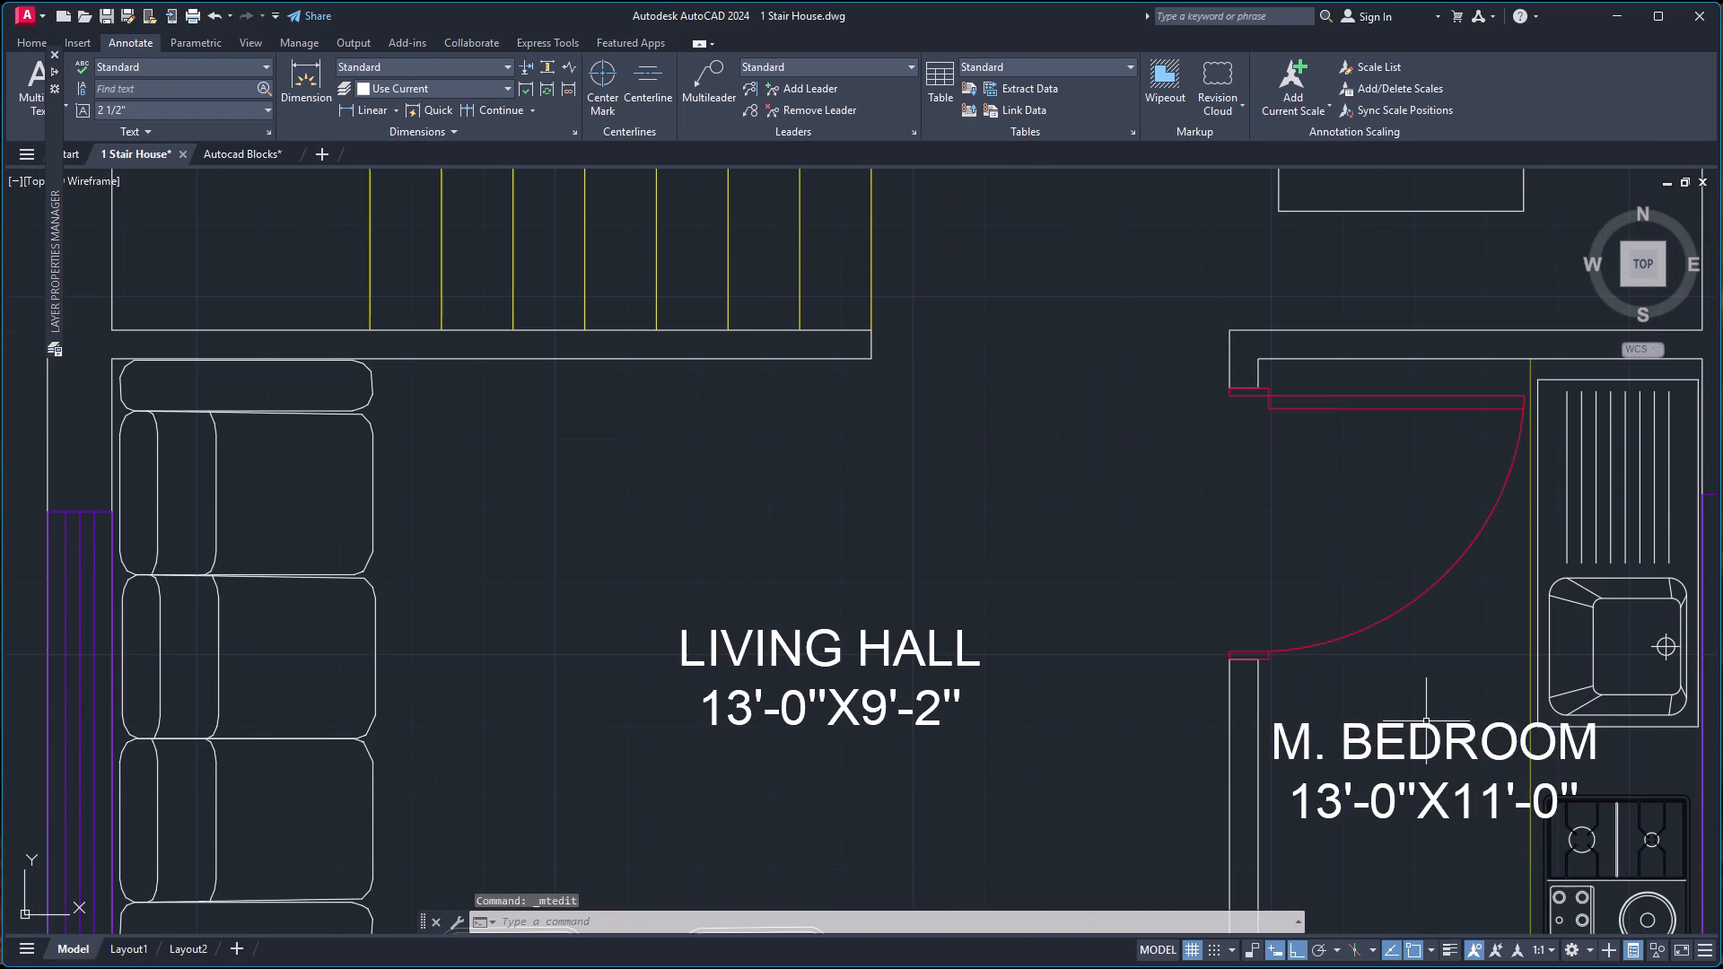
double_click(1428, 725)
key("ctrl+a")
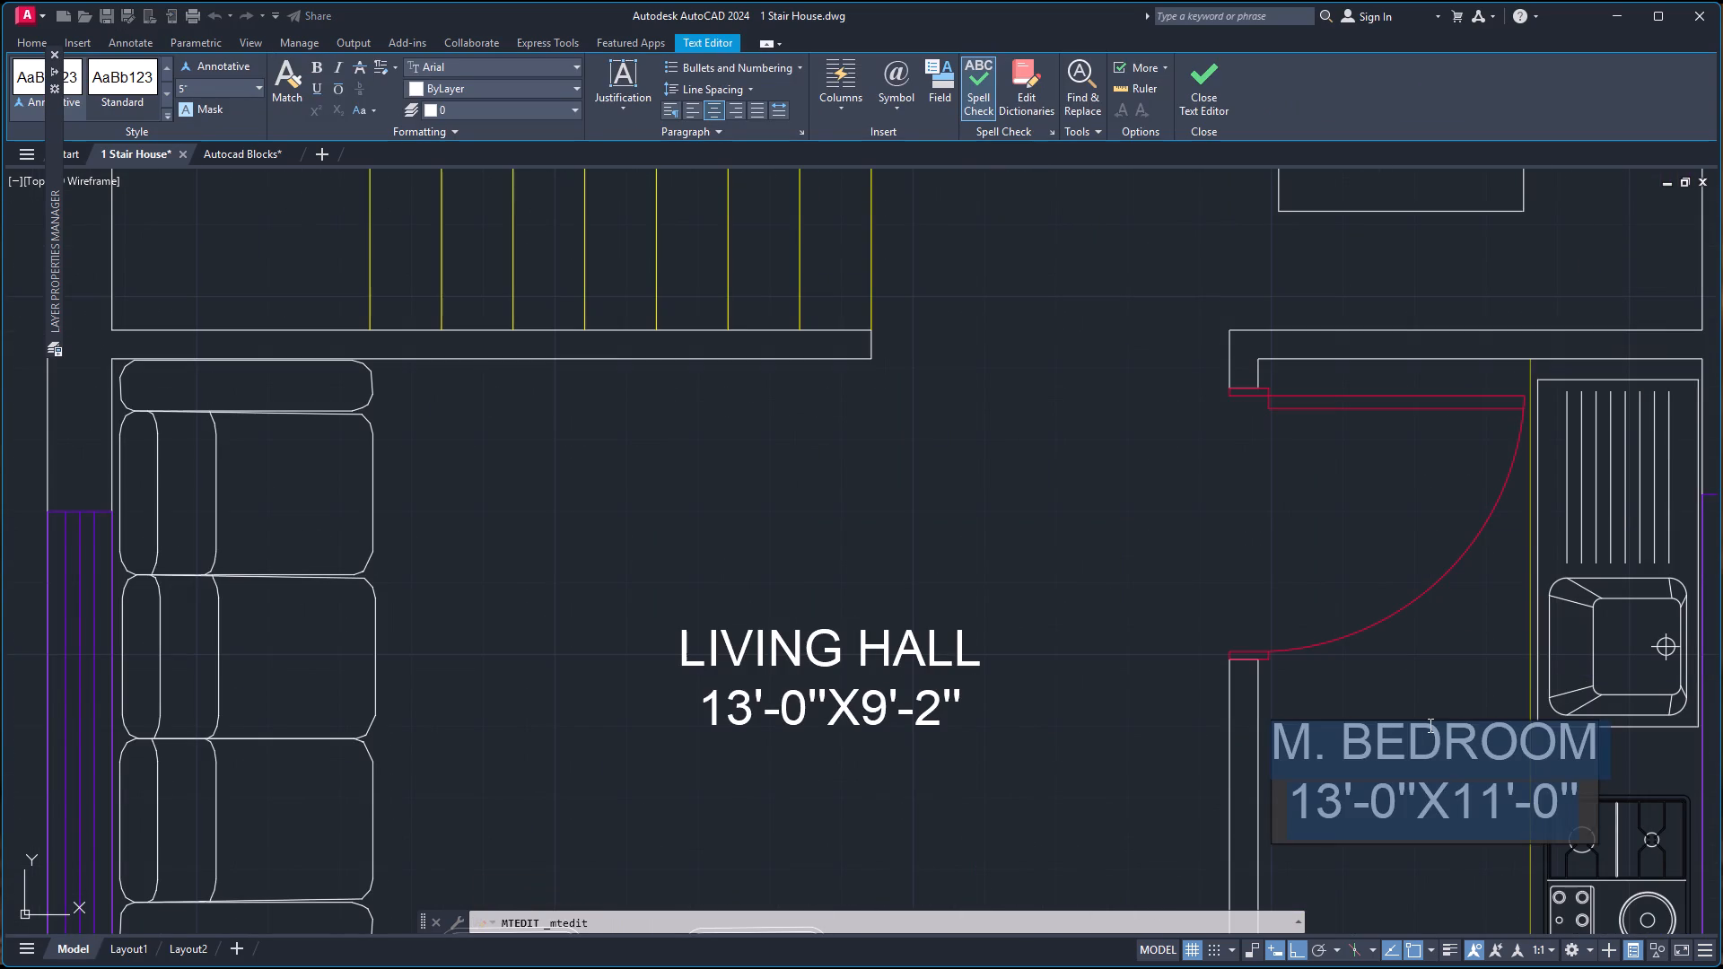
type("KITCHEN")
key("Return")
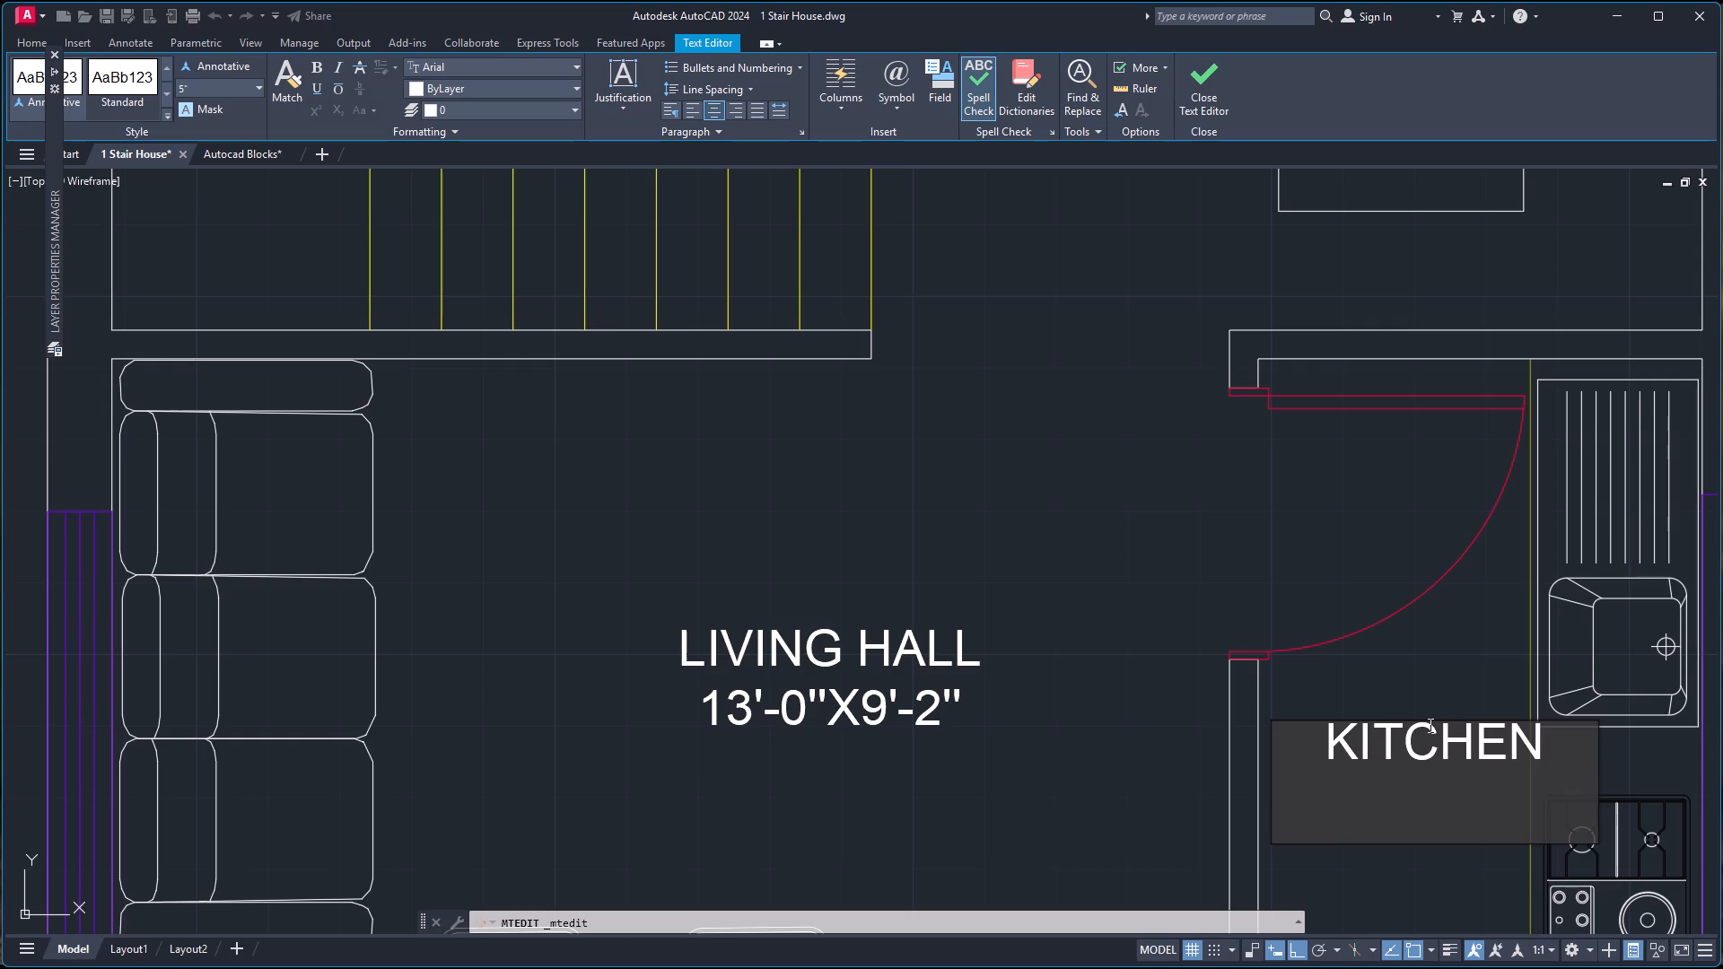
type("5'-2''X")
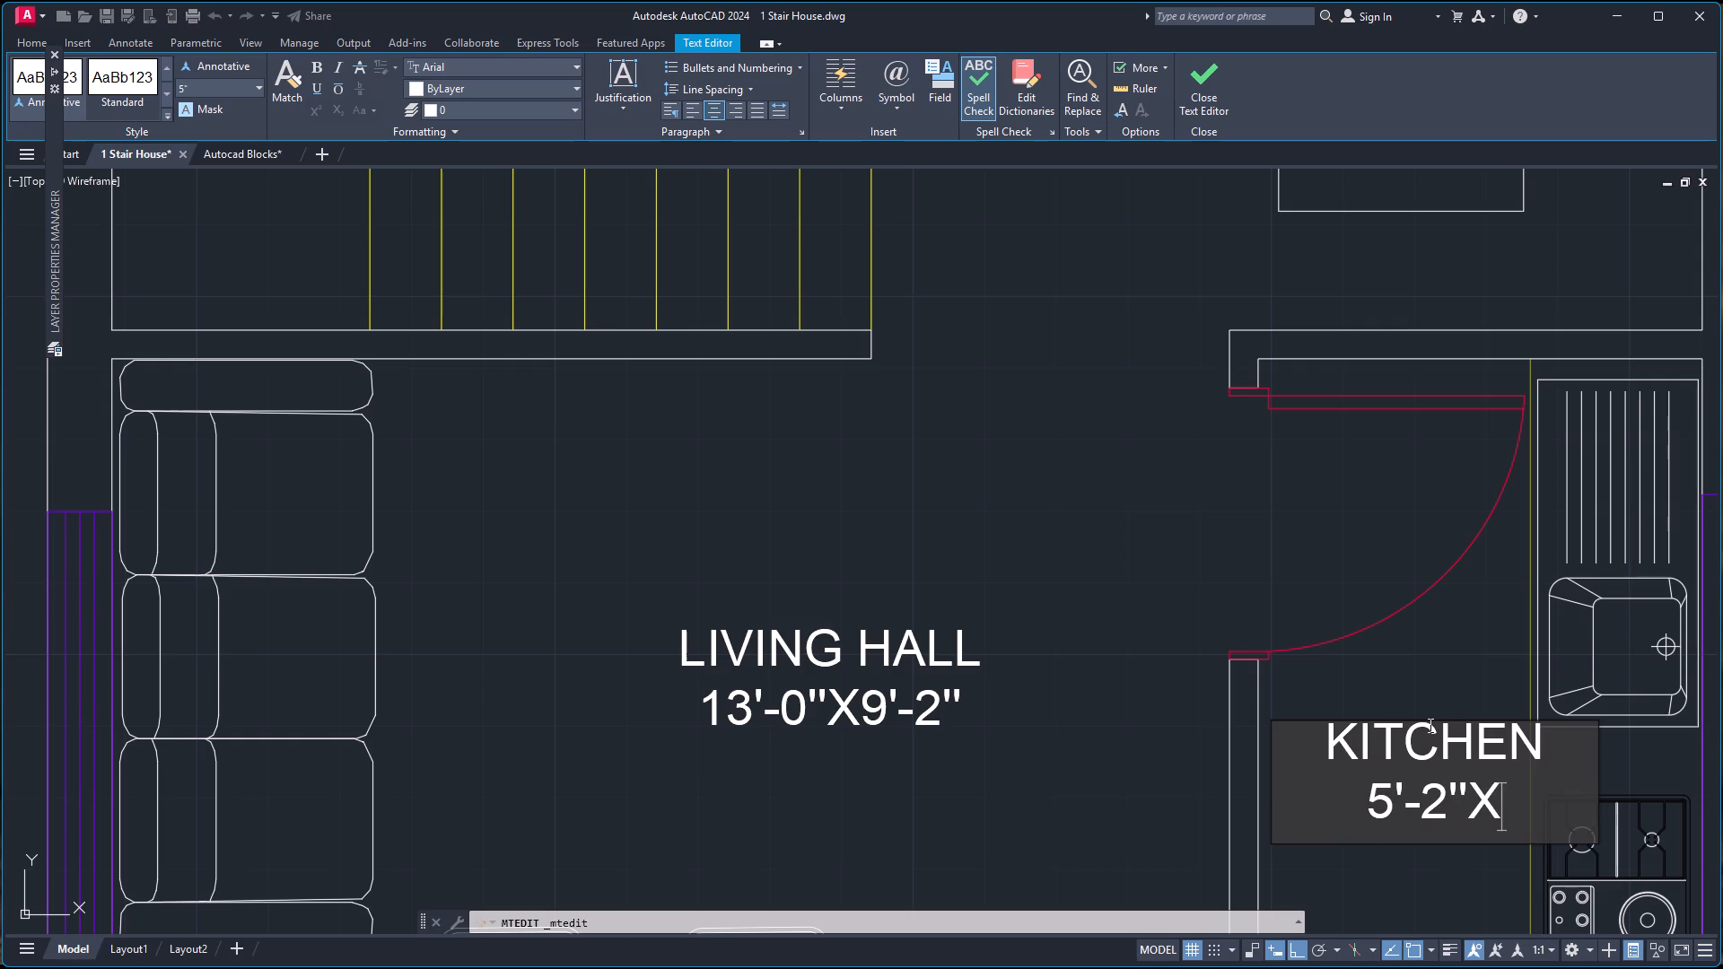
type("9-")
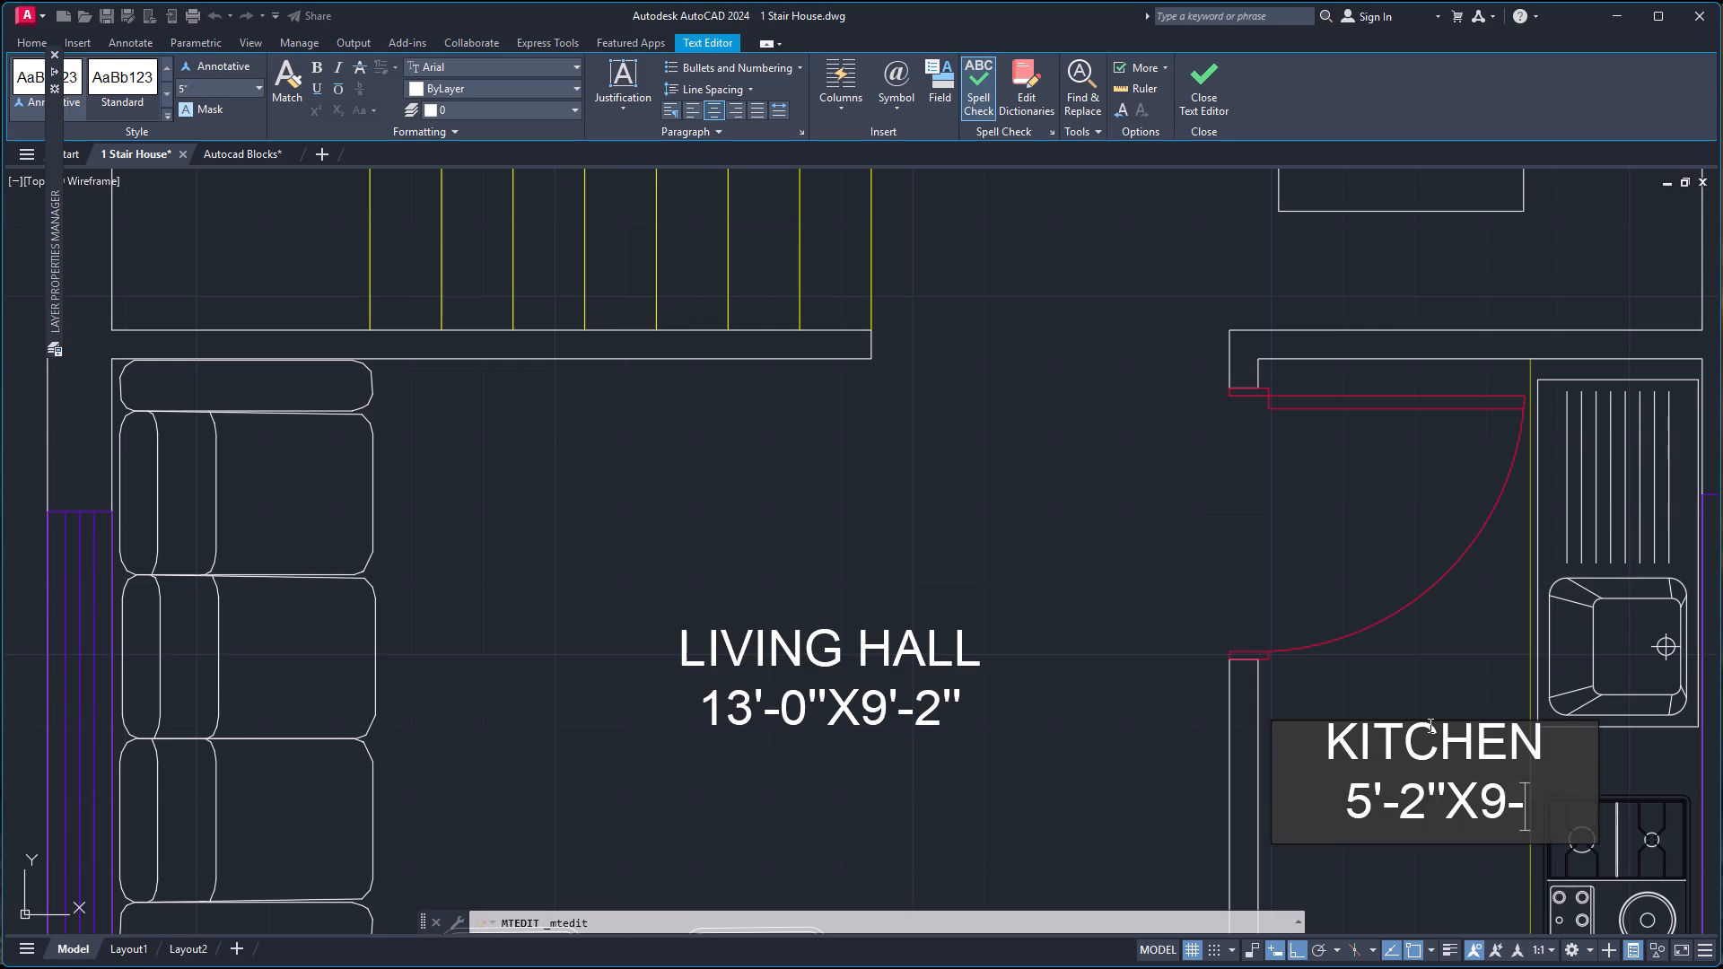
key("BackSpace")
type("'-2''")
left_click(1395, 653)
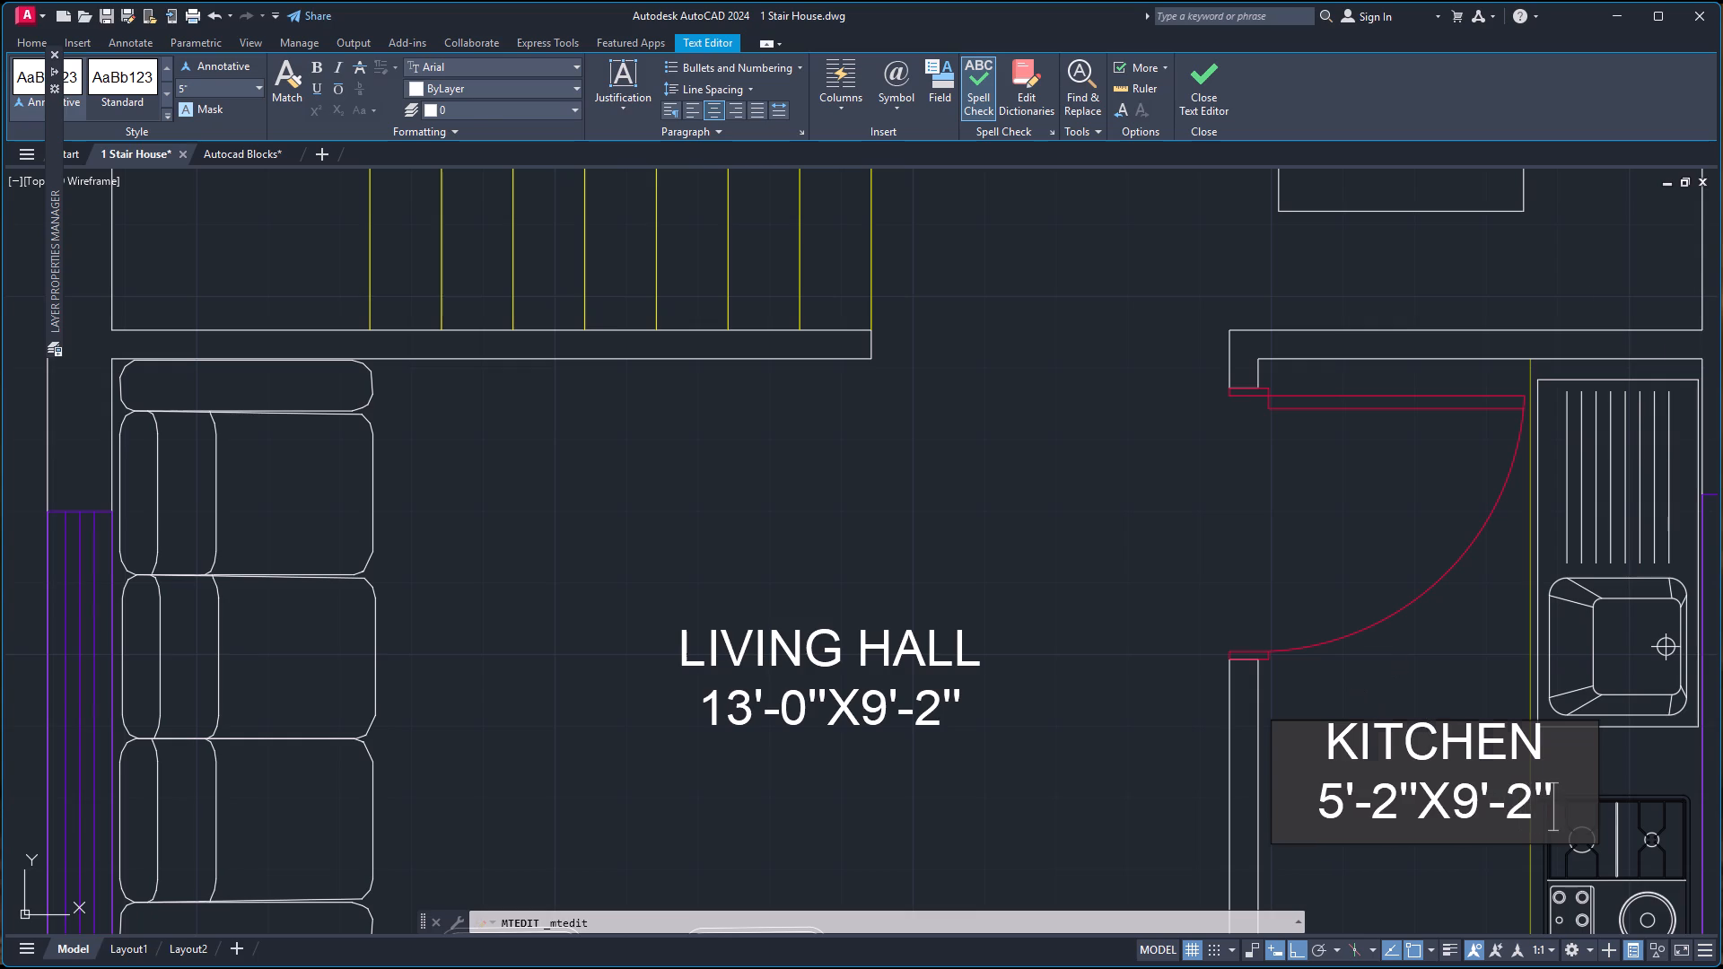
Move the KITCHEN label in the west plan about 4 inches west, away from the sink and stove counter.
left_click(1463, 739)
left_click(1561, 685)
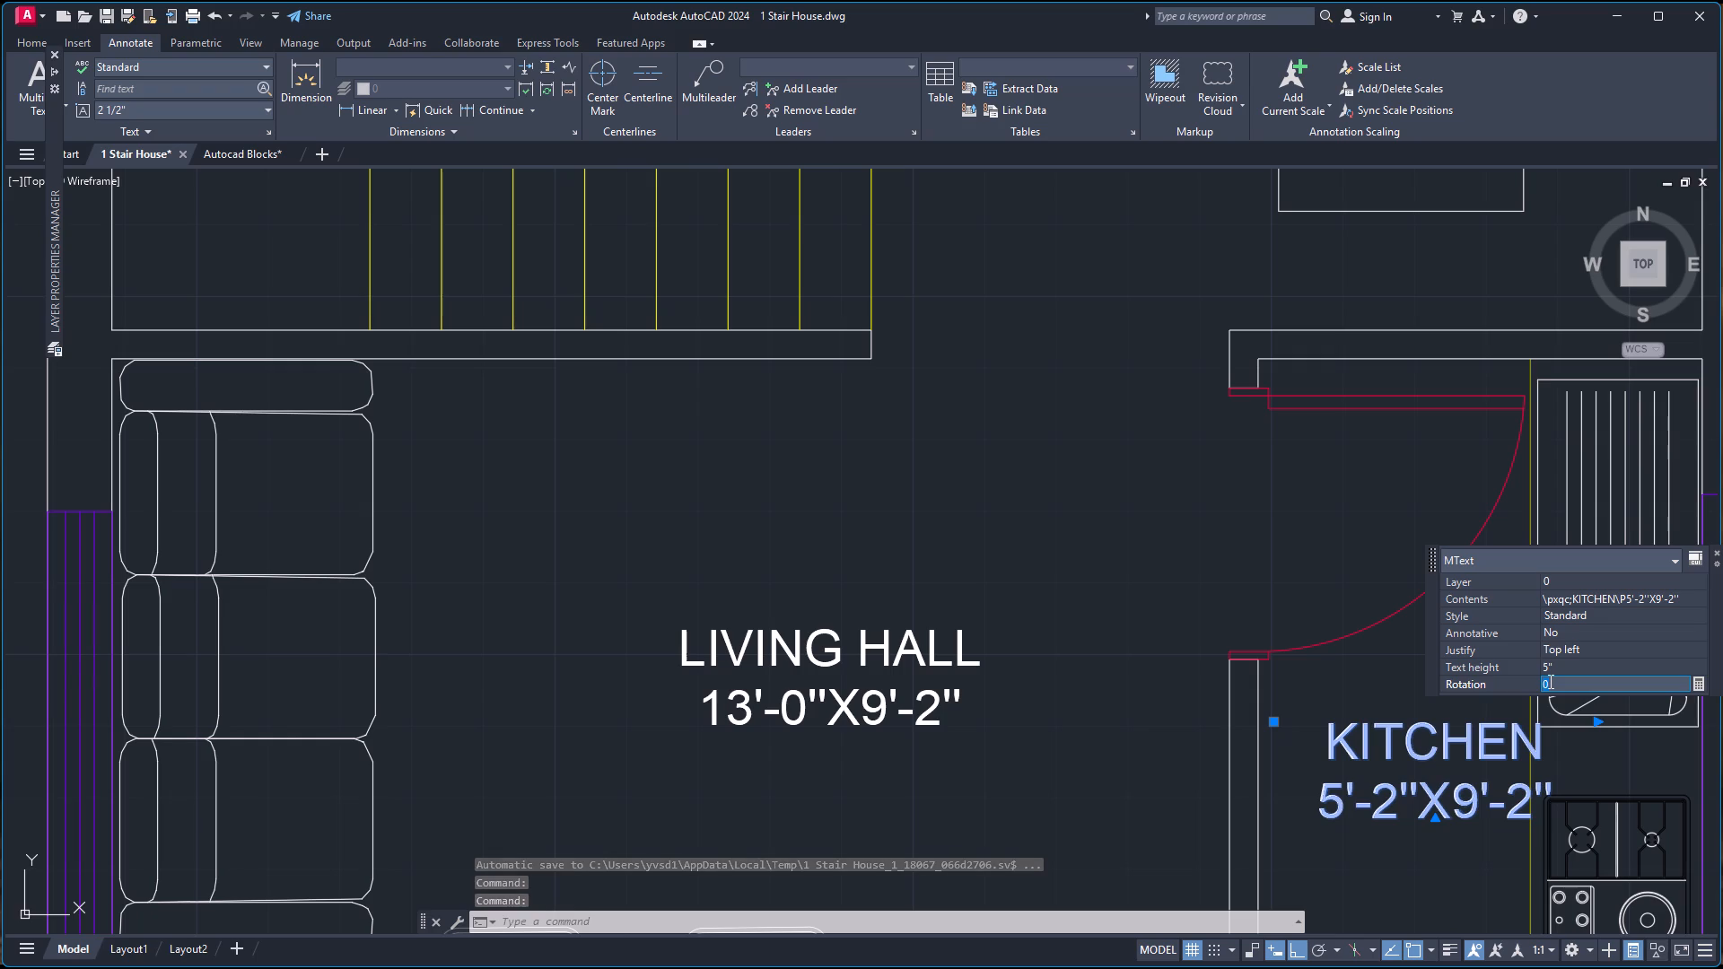
key("Escape")
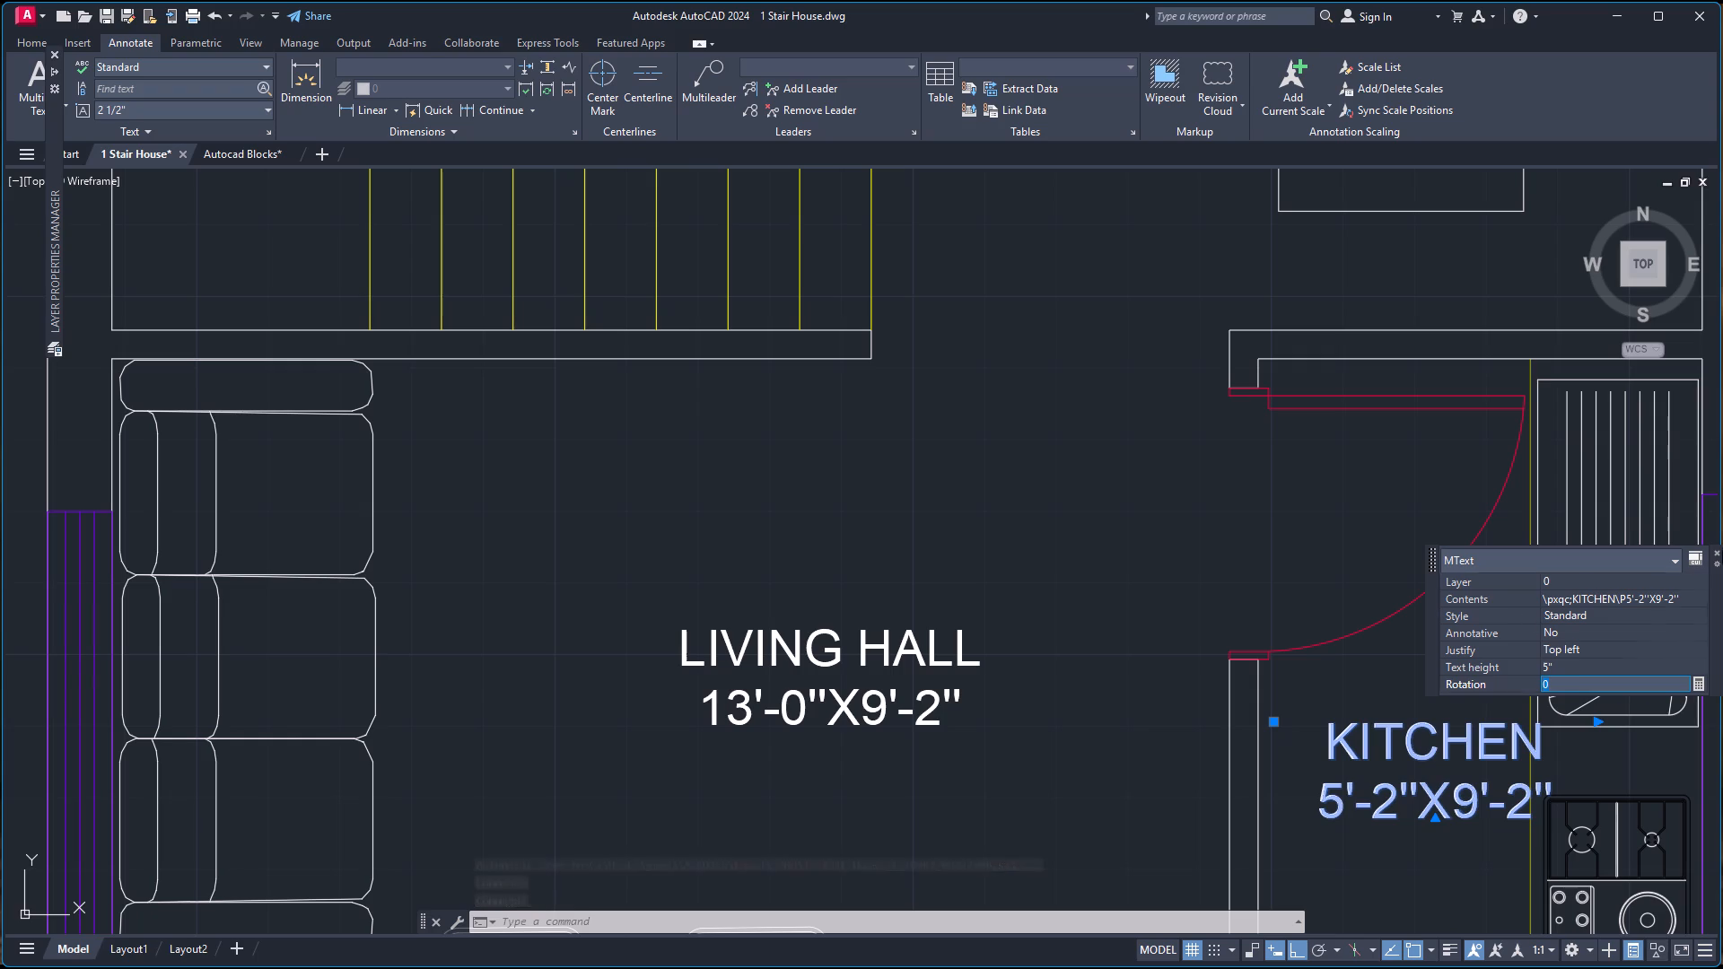
left_click(1716, 554)
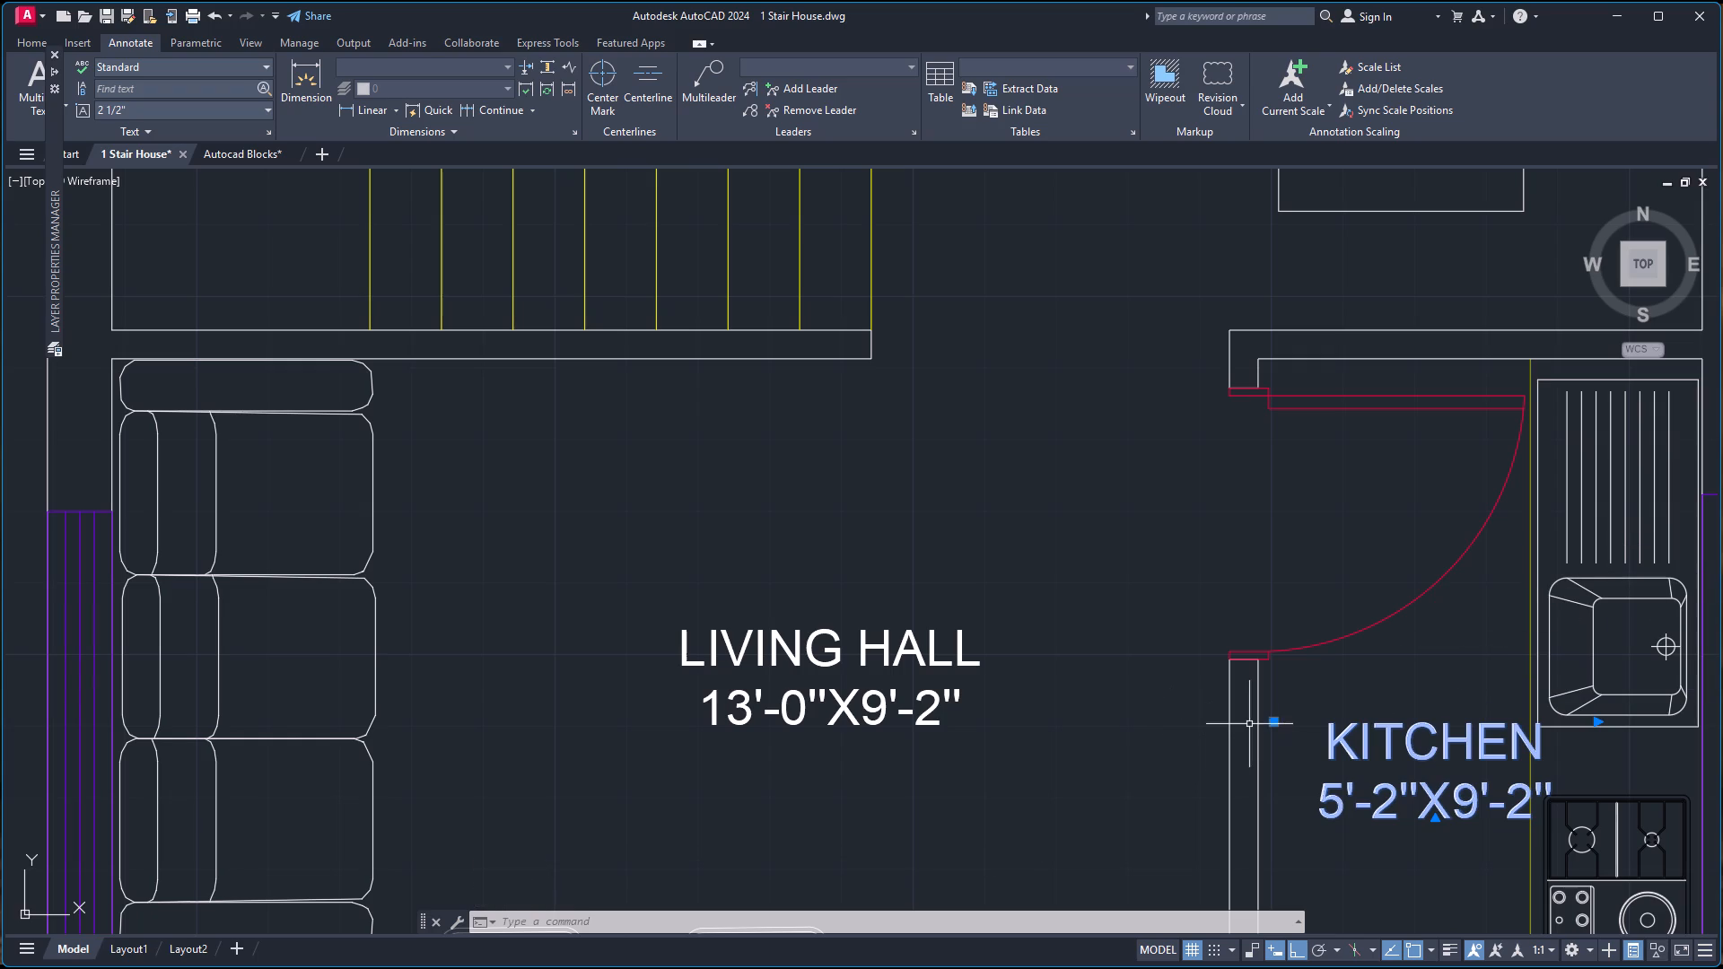
left_click(1269, 720)
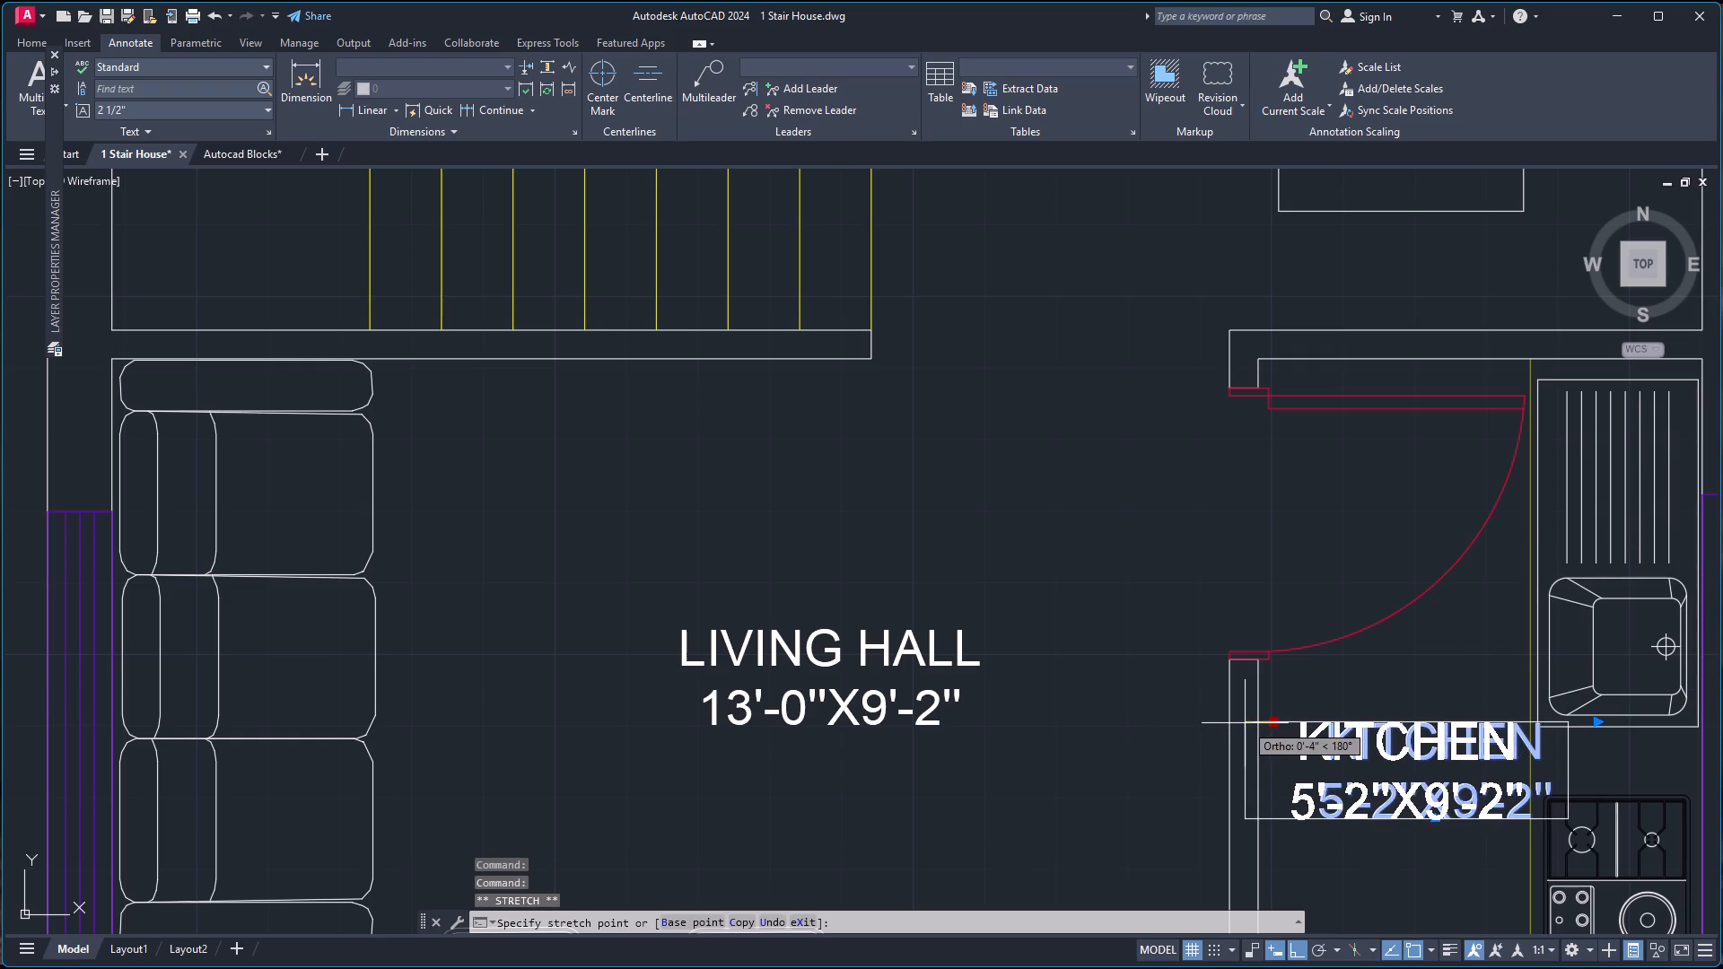
left_click(1242, 723)
key("Escape")
Replace the text of the label in the east plan's north bathroom with "T & B" over "5'-2''X5'-6''".
scroll(1267, 717, "down", 3)
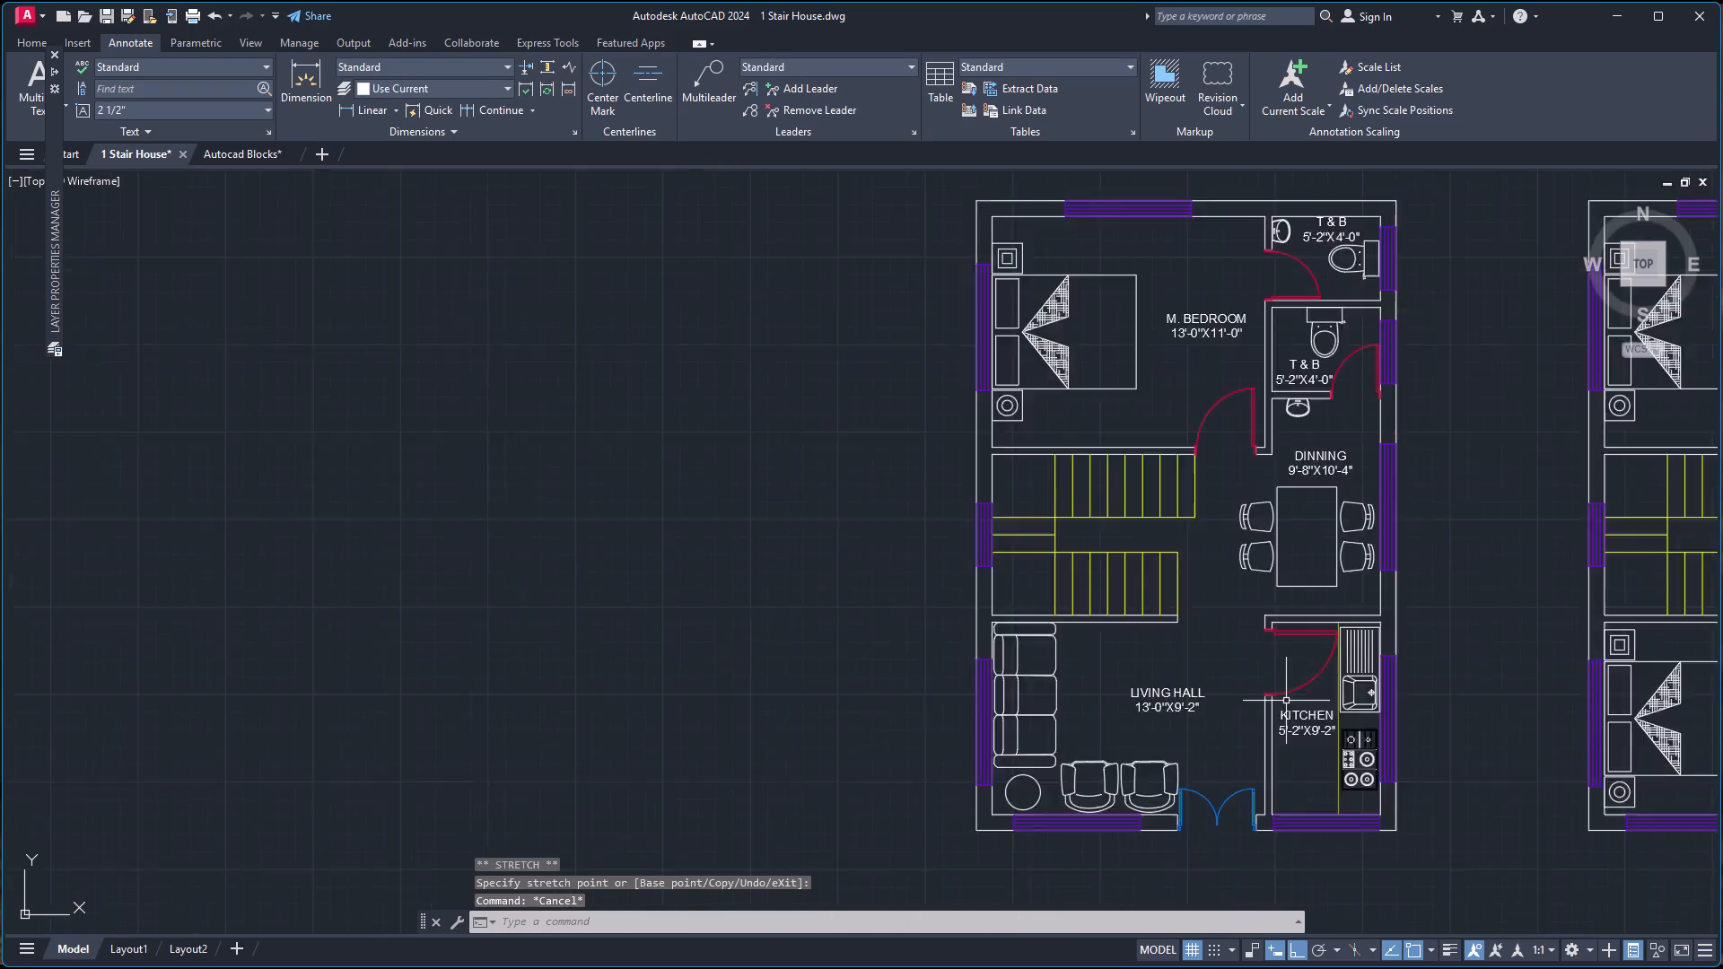
scroll(1423, 745, "down", 2)
scroll(1697, 648, "up", 1)
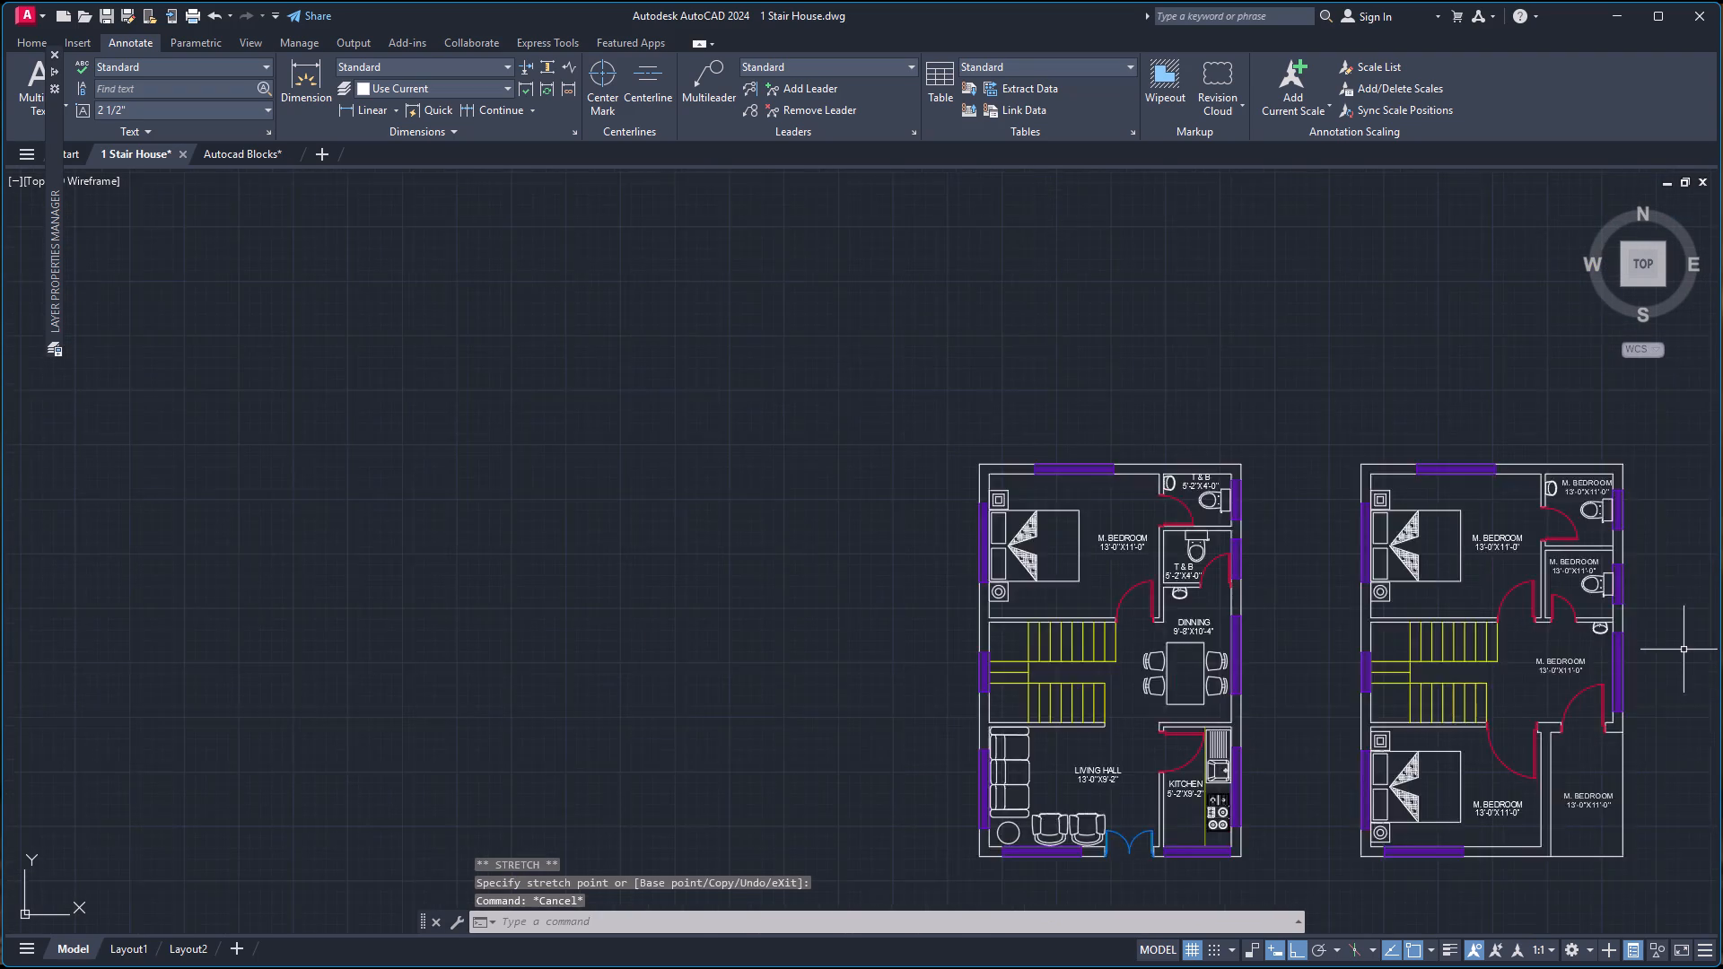
scroll(1683, 650, "up", 1)
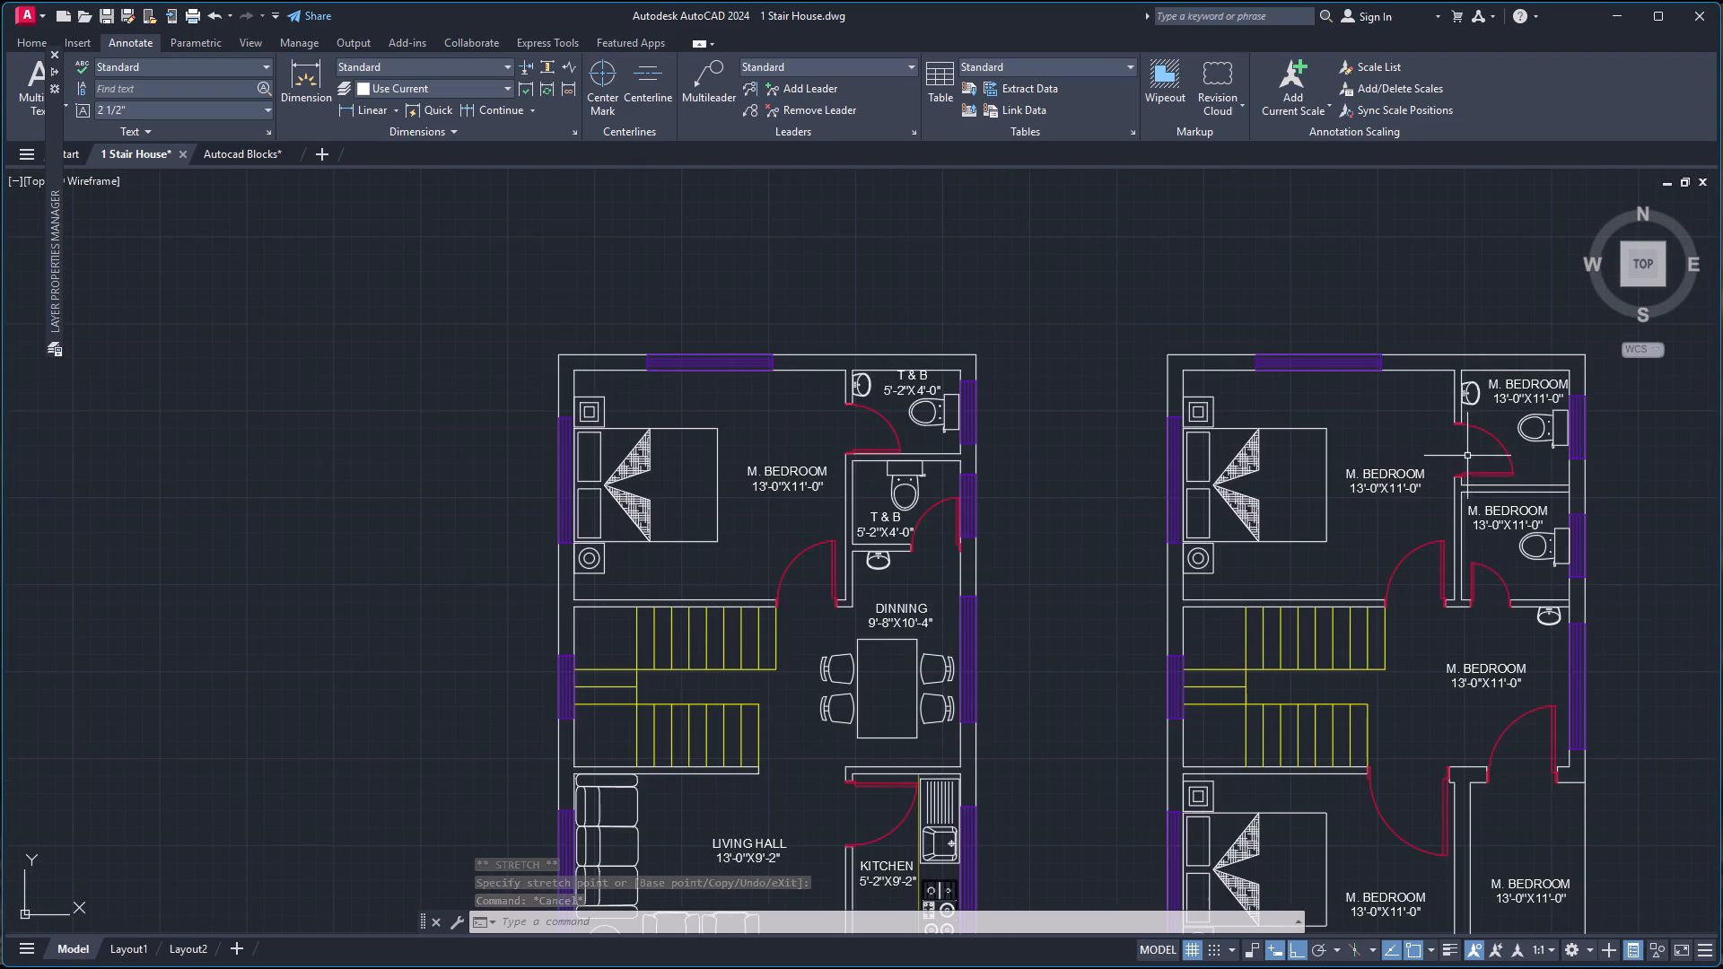
double_click(1512, 386)
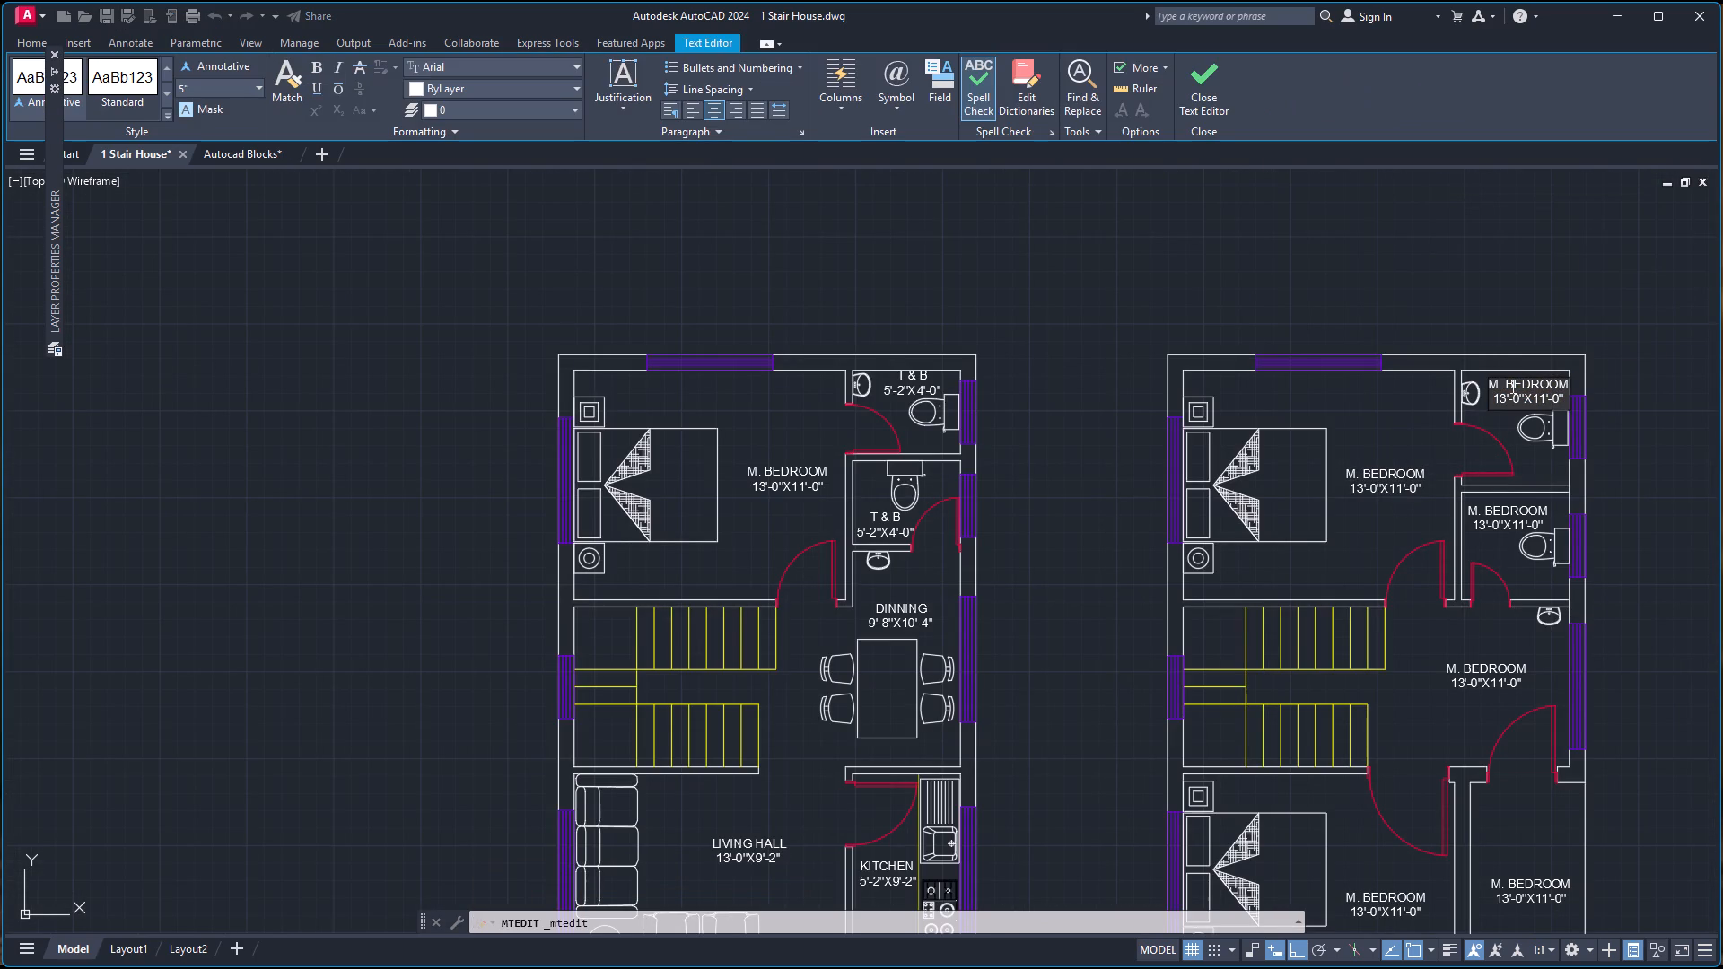
key("ctrl+a")
key("t")
key("space")
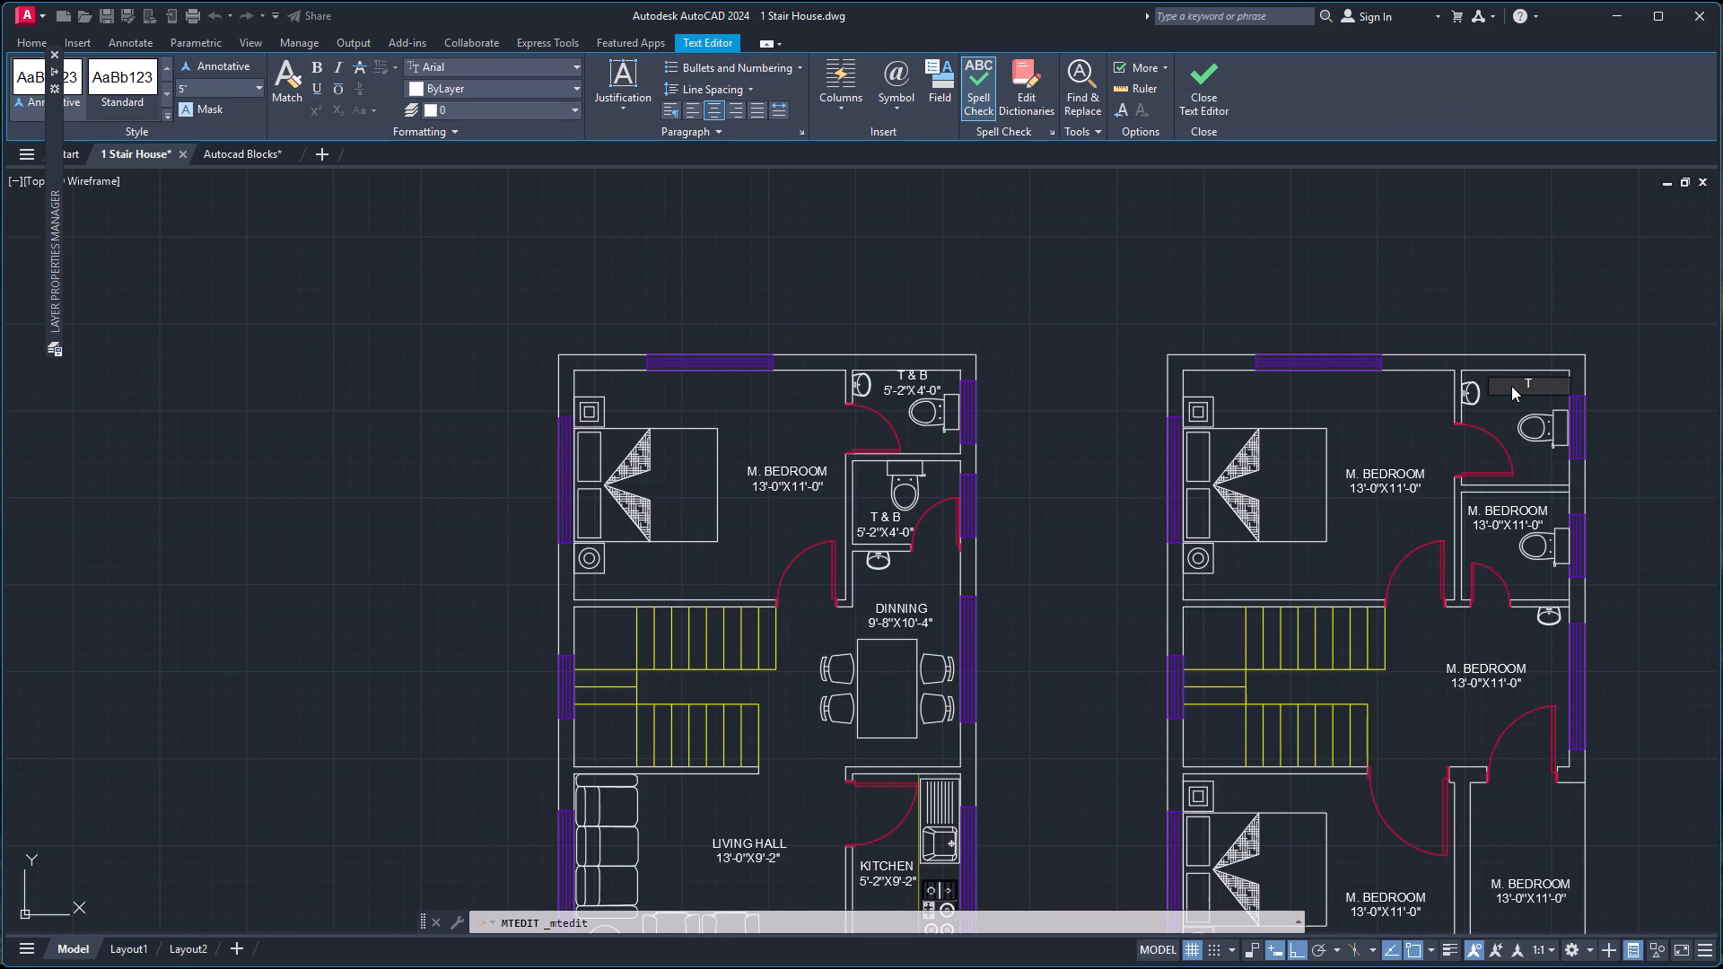
type("&")
key("space")
key("b")
key("Return")
key("5")
key("apostrophe")
type("-2''X")
key("5")
type("'-")
type("6''")
left_click(1653, 551)
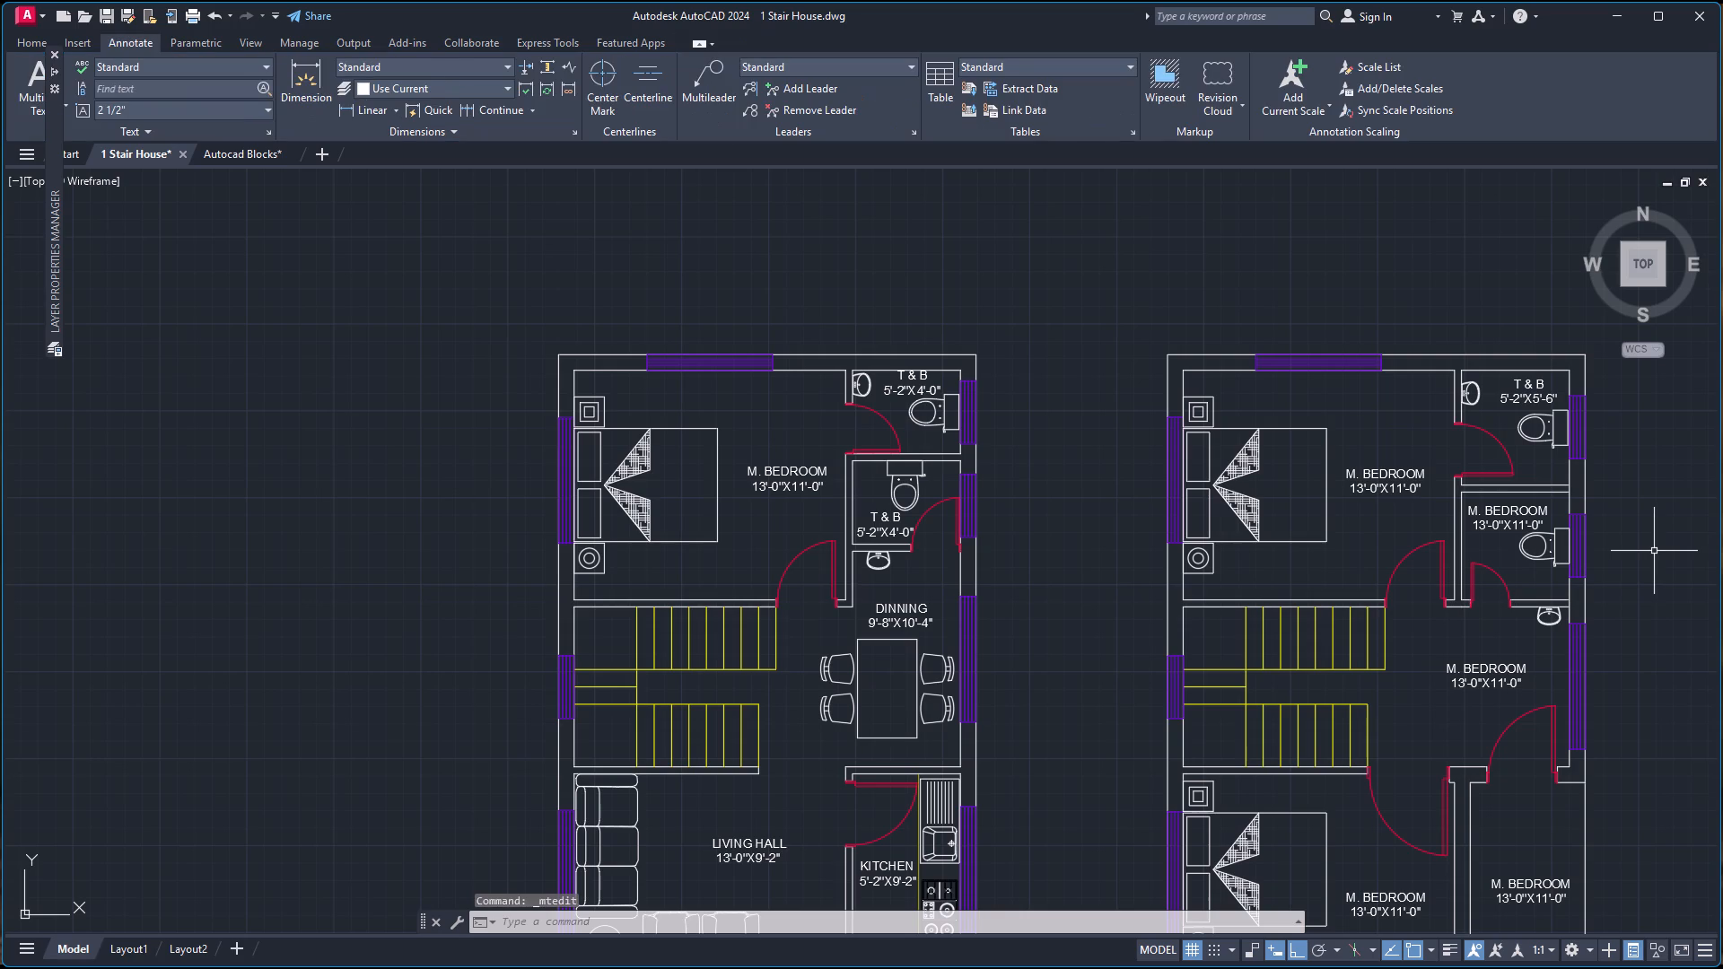
Replace the text of the label in the east plan's southern bathroom with "T & B" over "5'-2''X5'-2''".
double_click(1503, 522)
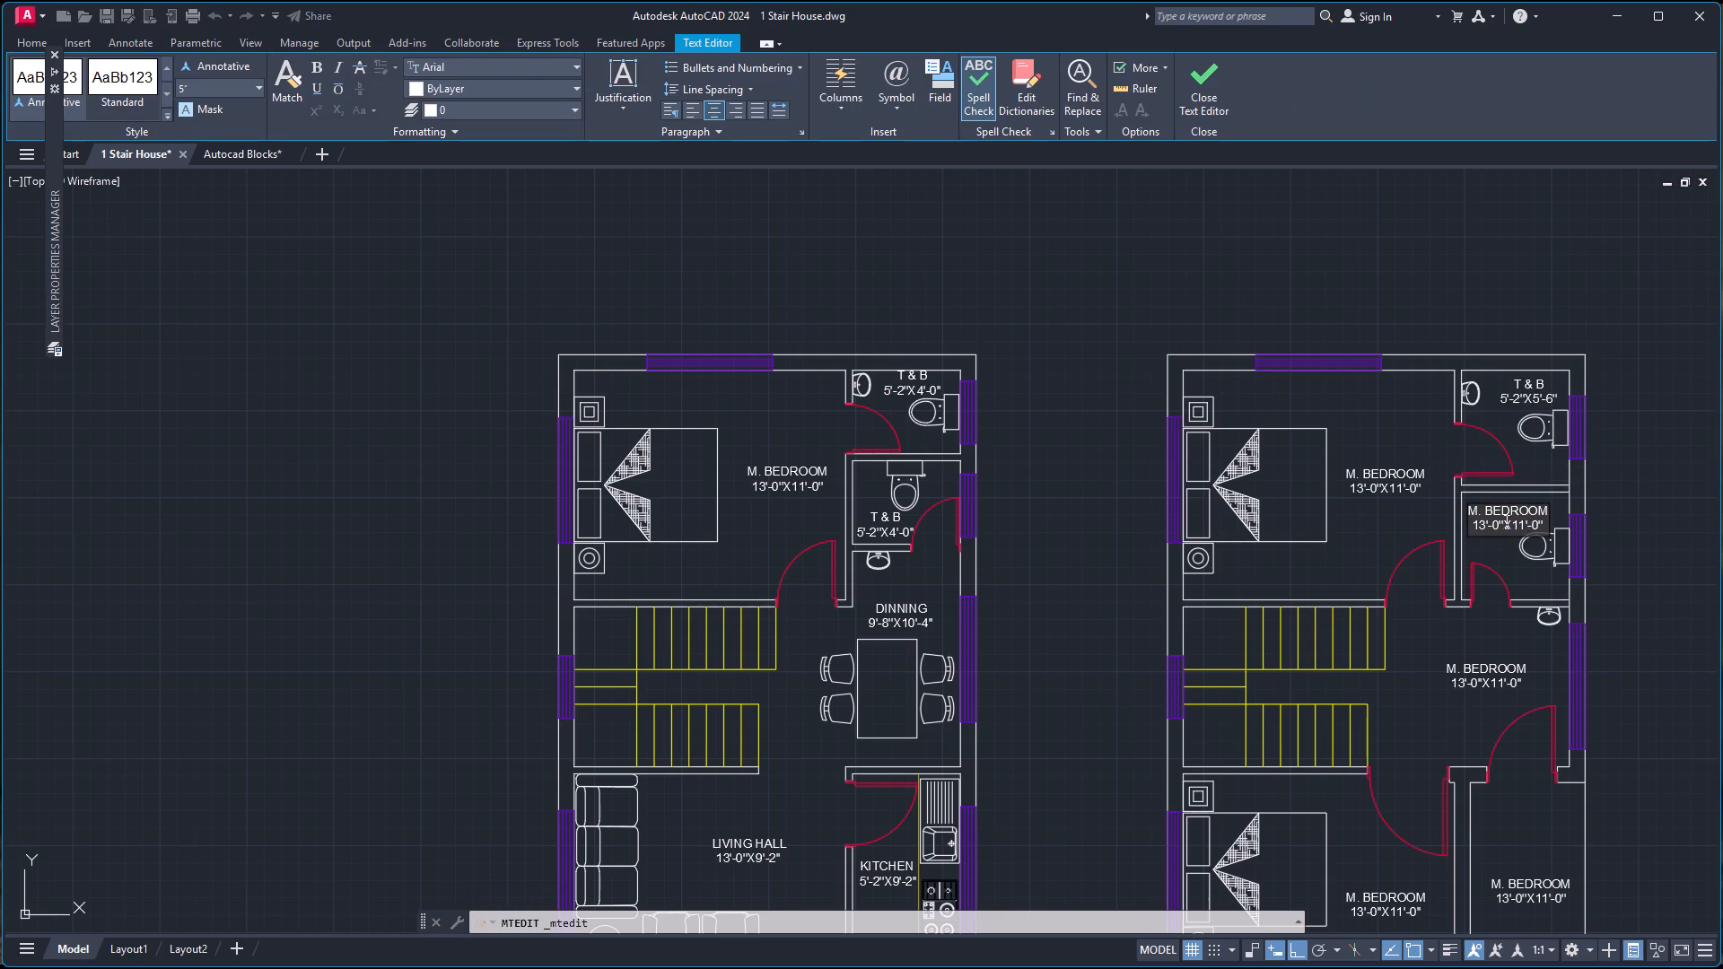
key("ctrl+a")
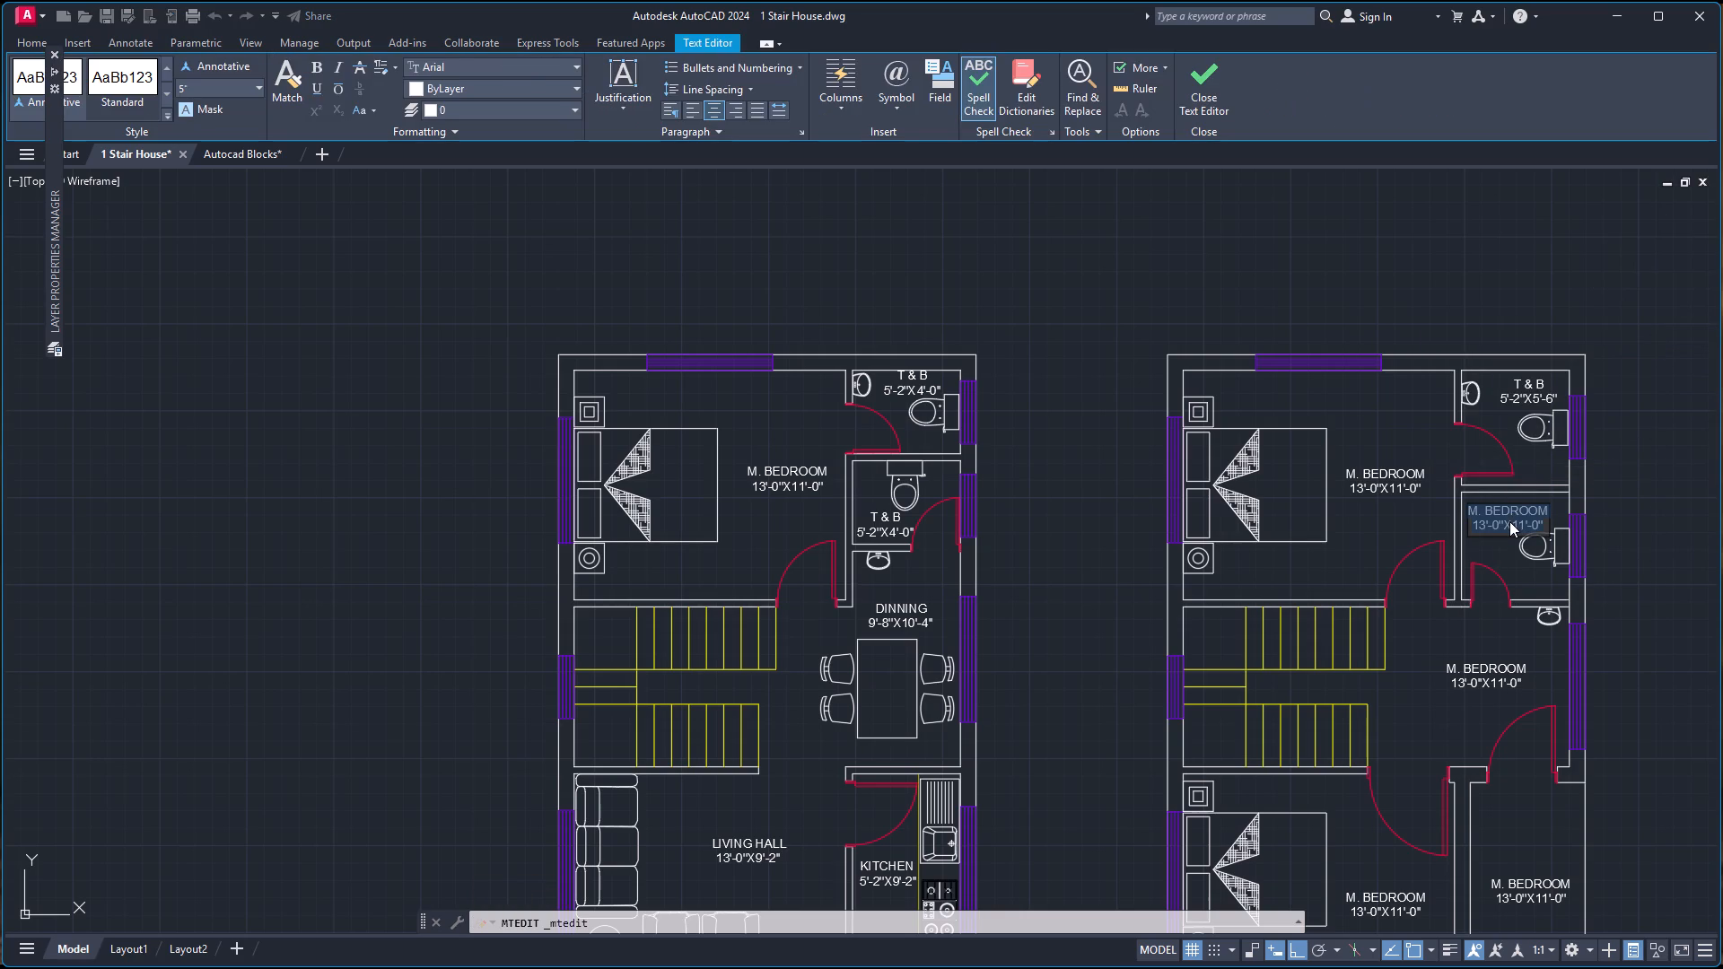
type("T")
key("space")
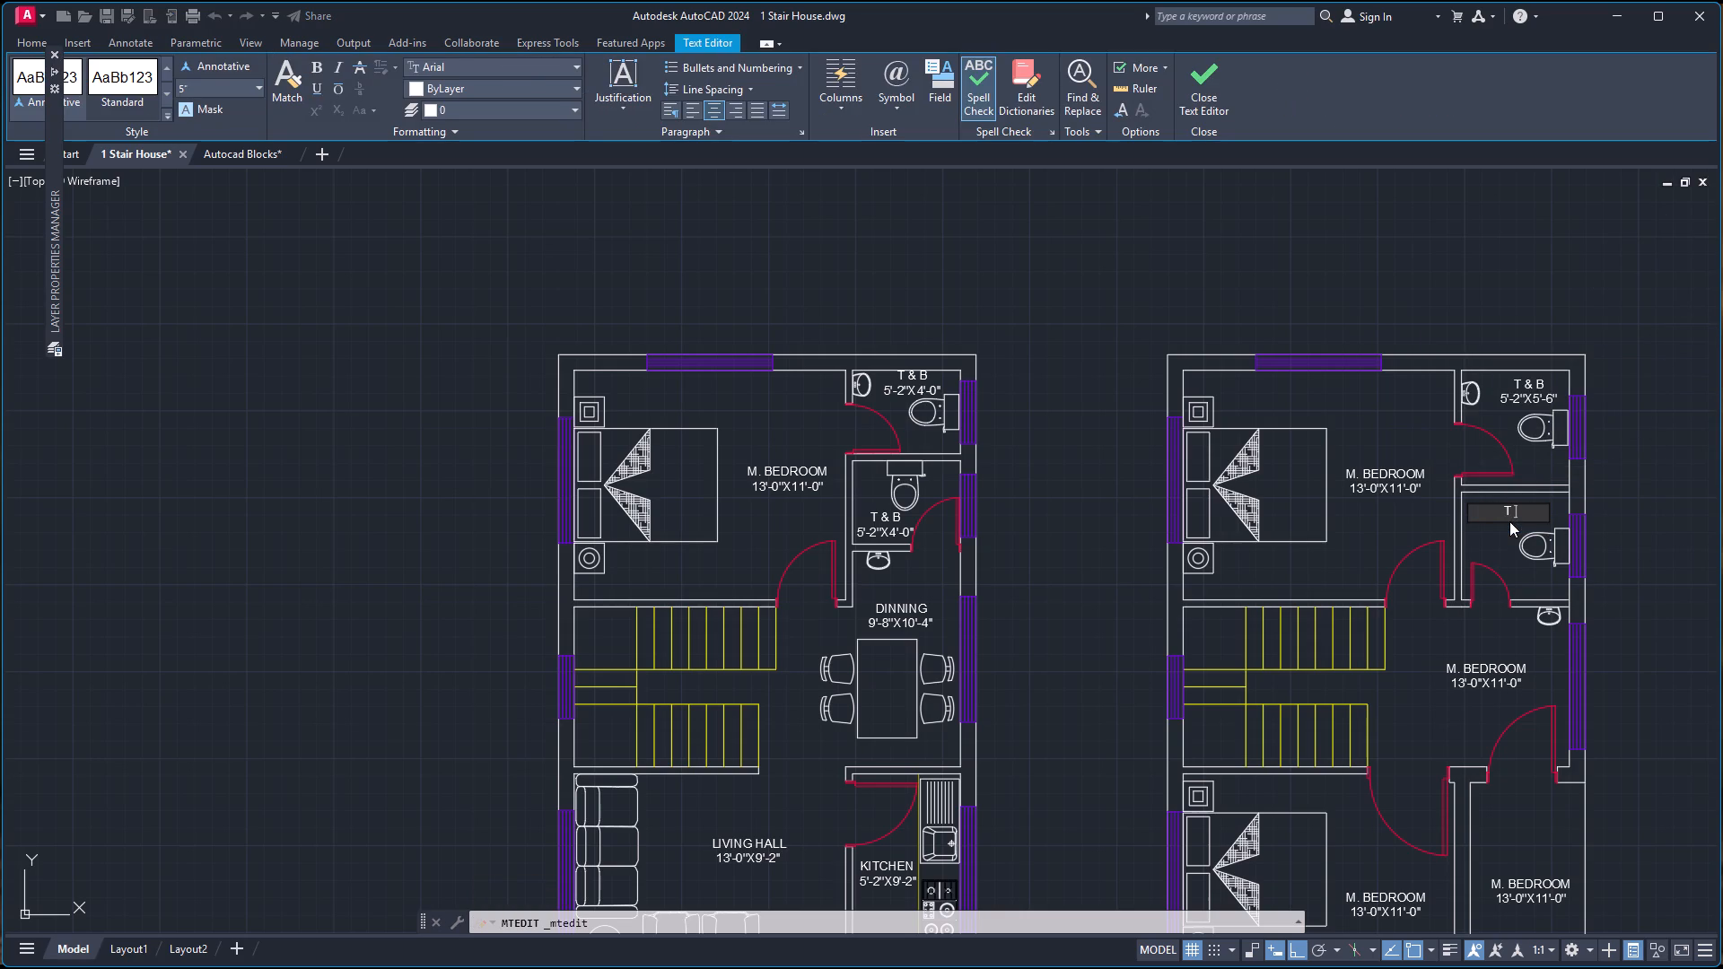
type("&")
key("space")
key("b")
key("Return")
key("5")
key("apostrophe")
type("-2''X")
type("5'-2''")
left_click(1661, 476)
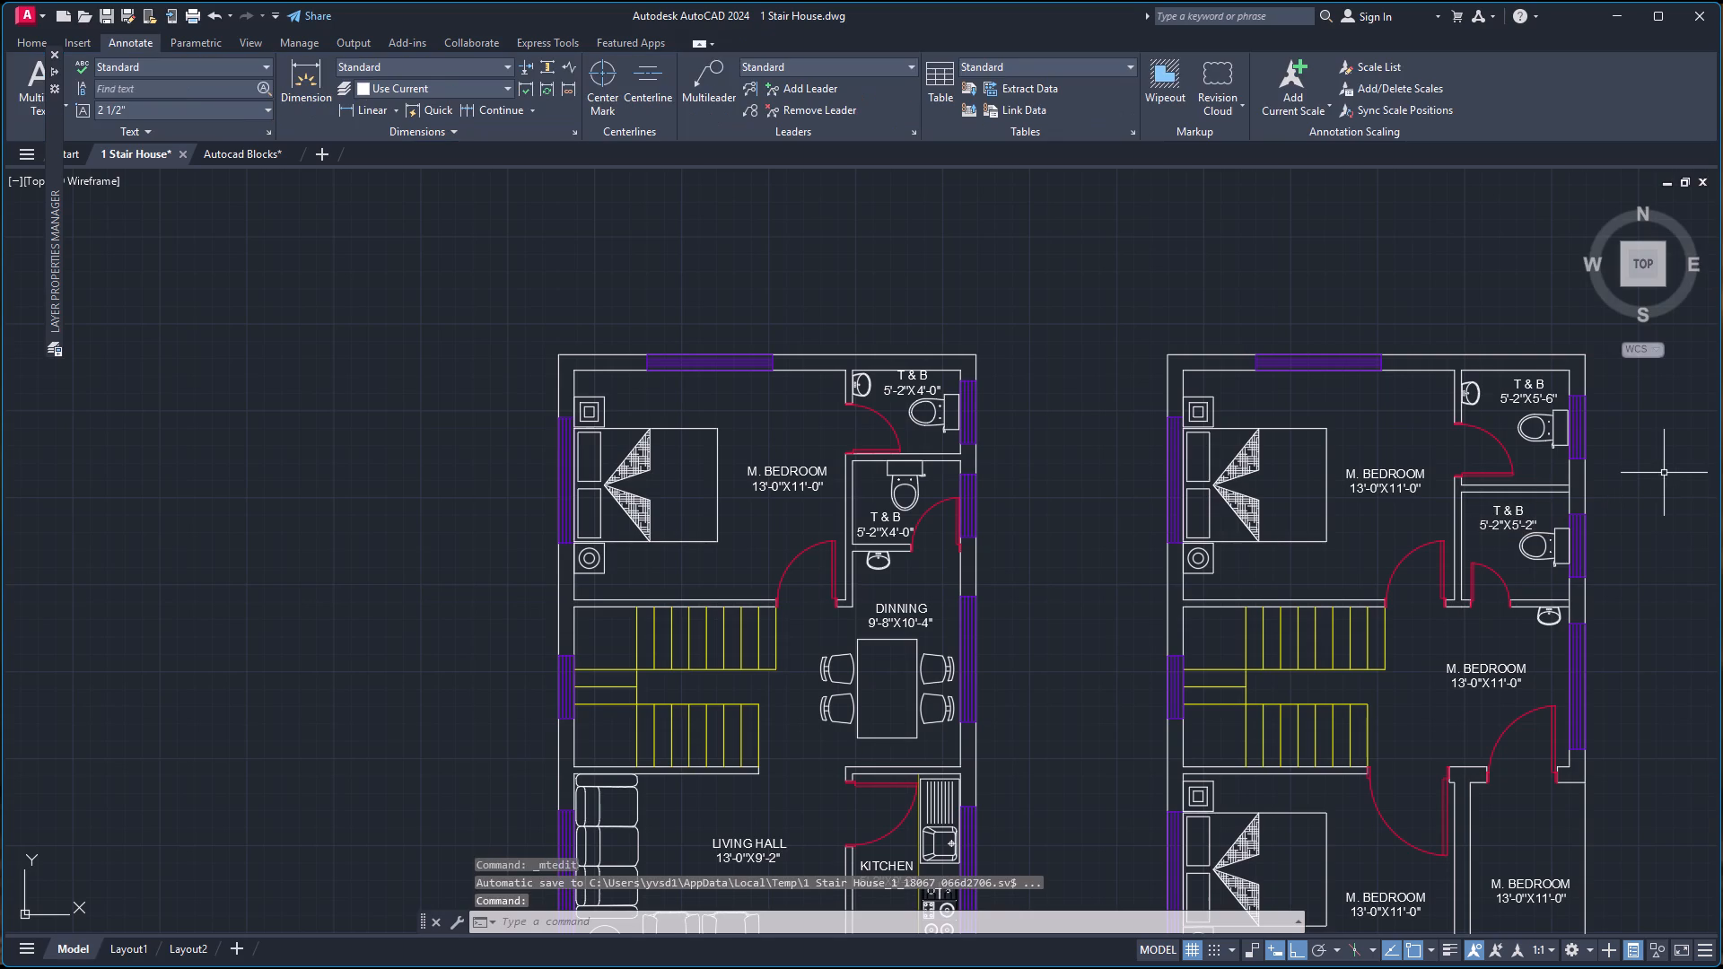
Replace the text of the label south of the bathrooms in the east plan with "SPACE" over "9'-8''X7'-8''".
scroll(1676, 555, "down", 1)
scroll(1650, 661, "up", 2)
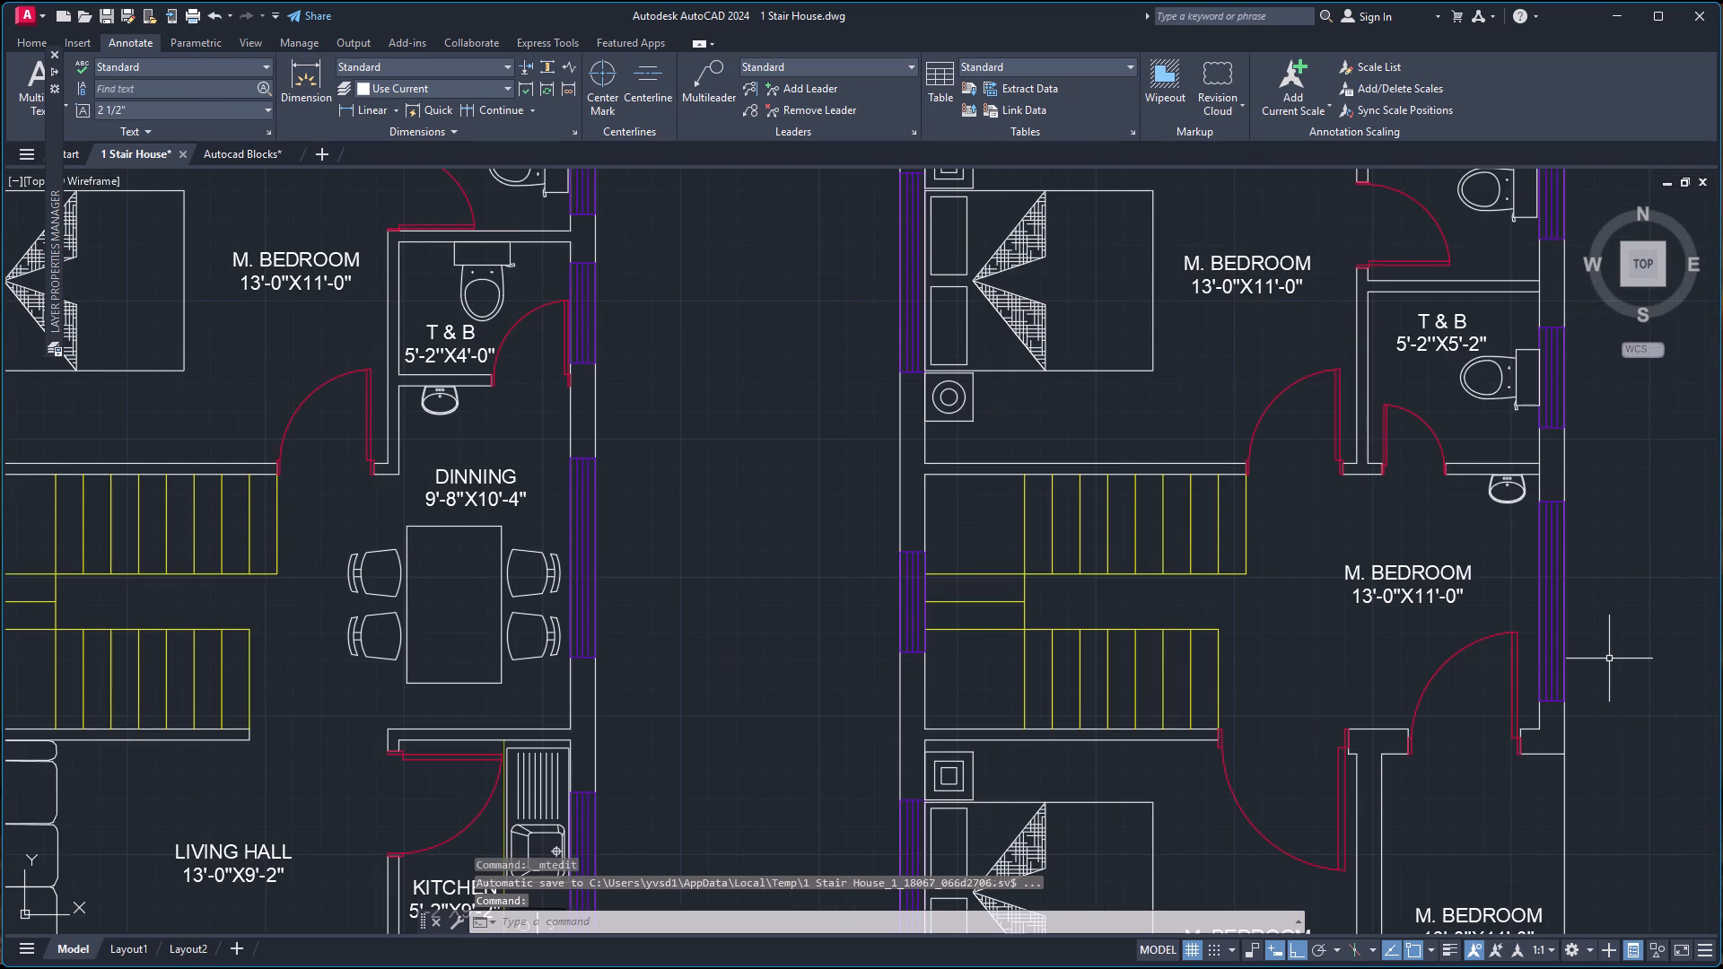
double_click(1414, 572)
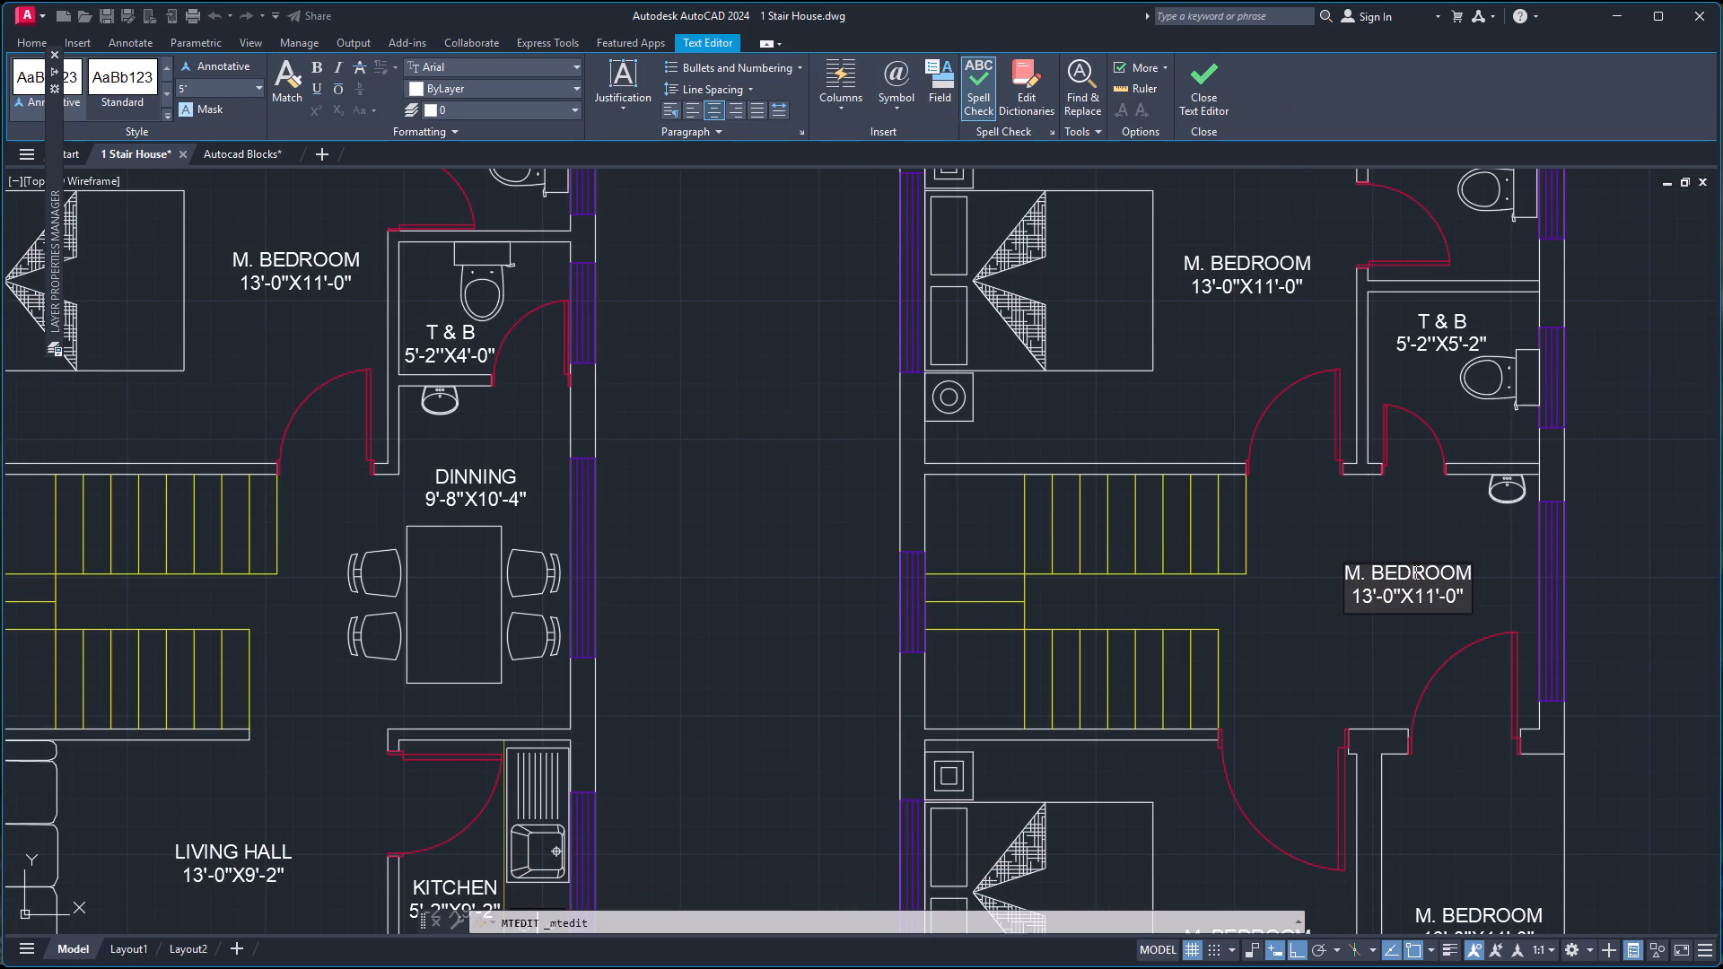
key("s")
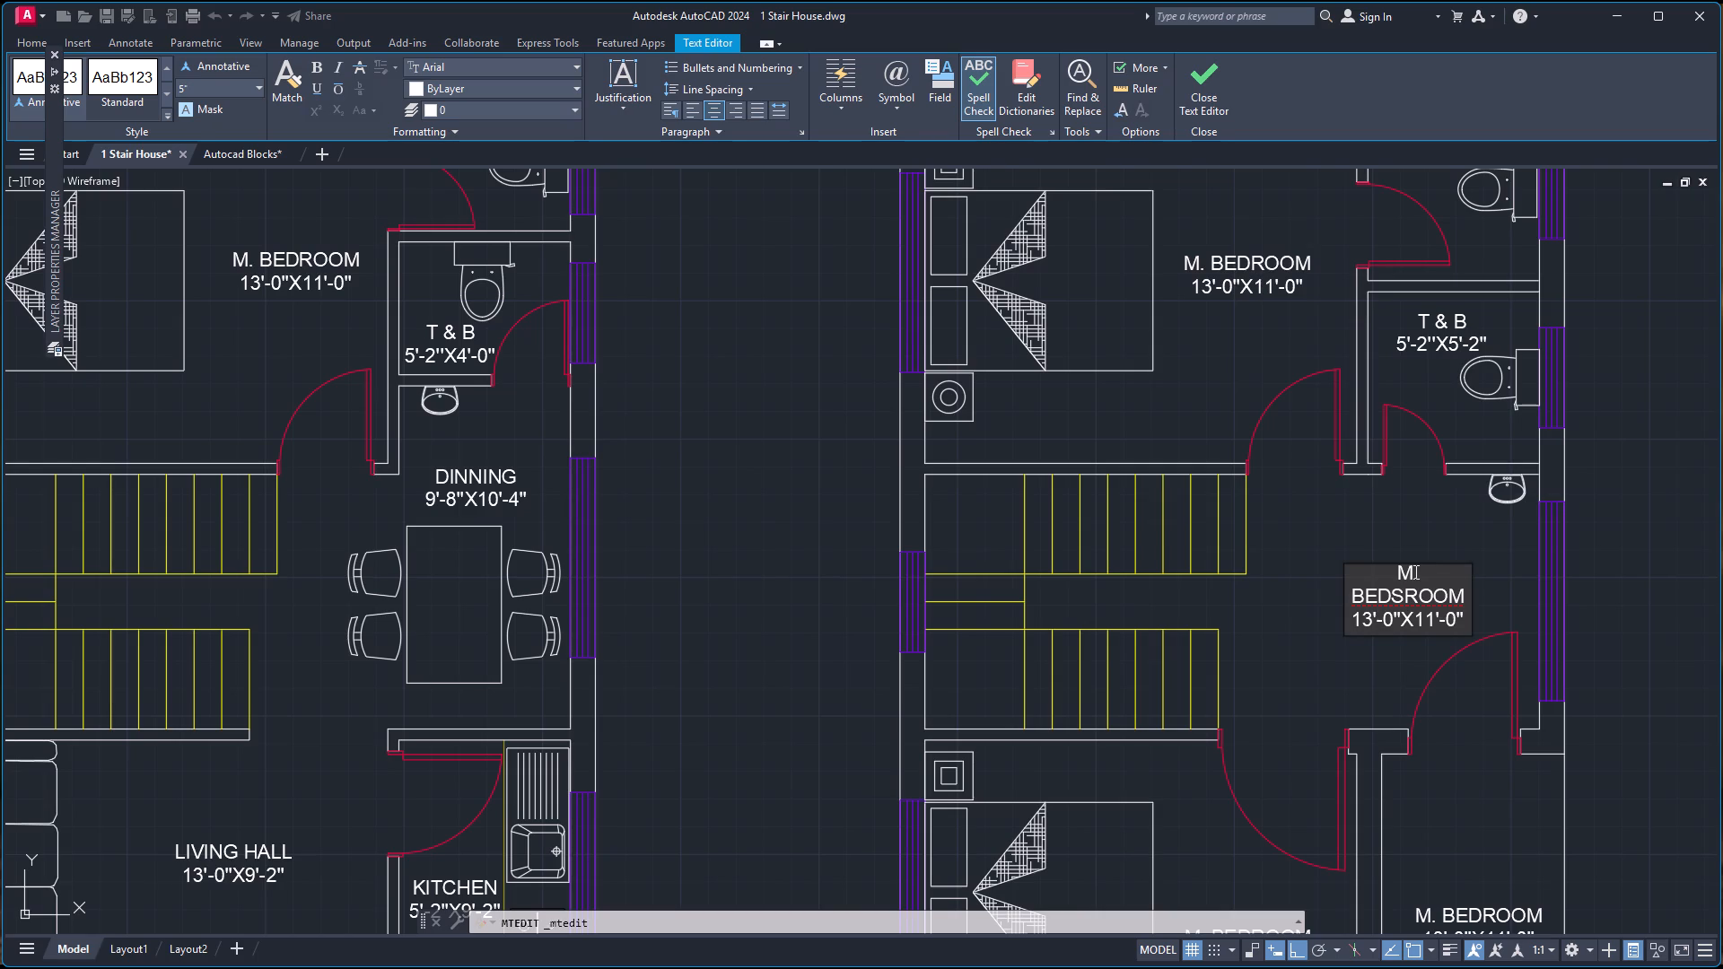
key("ctrl+a")
type("SPA")
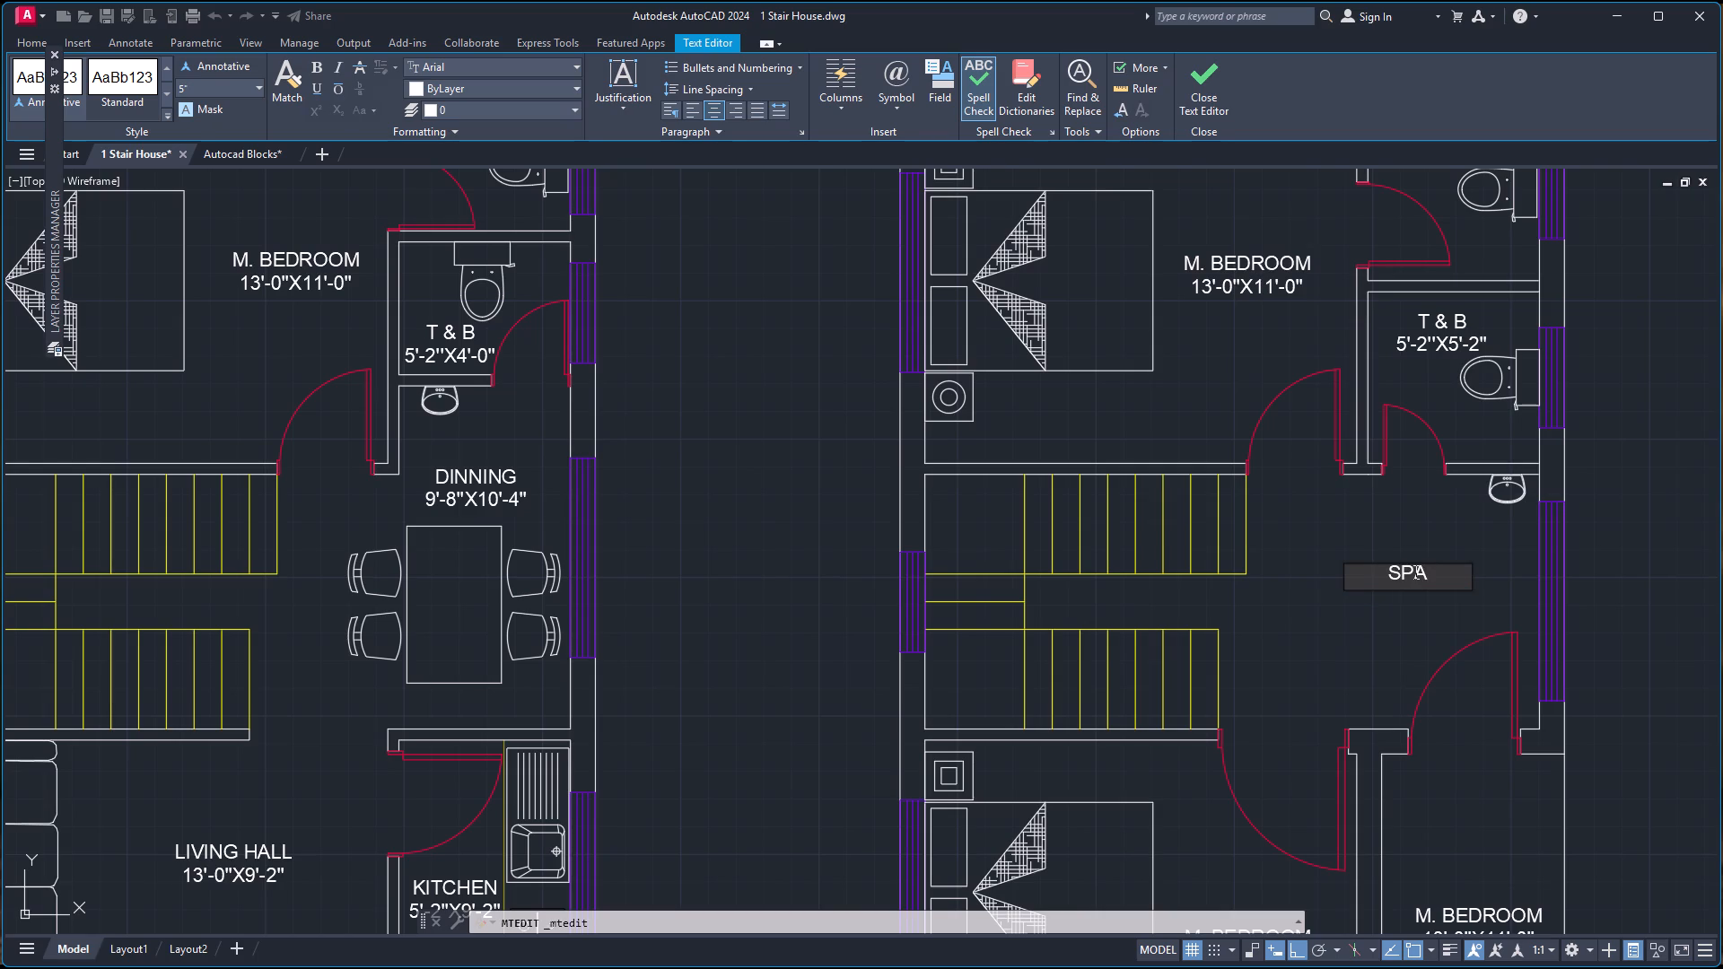
type("CE")
key("Return")
type("9'-")
type("8''")
key("x")
type("7'-")
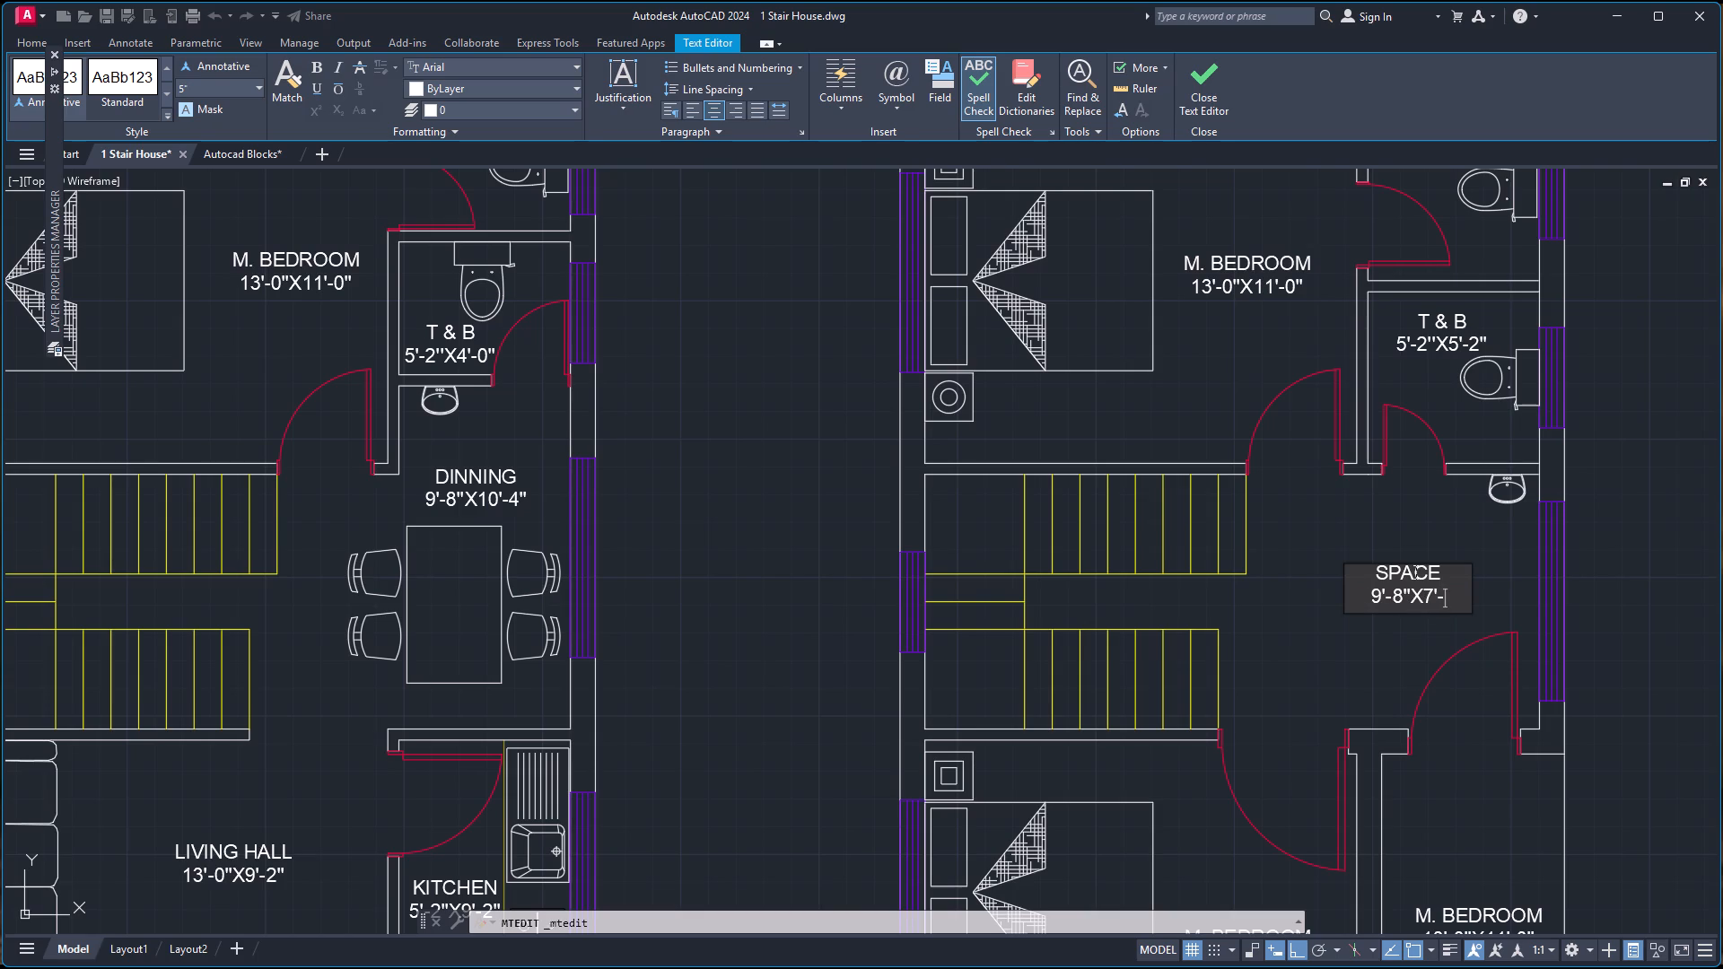
type("8''")
left_click(1316, 628)
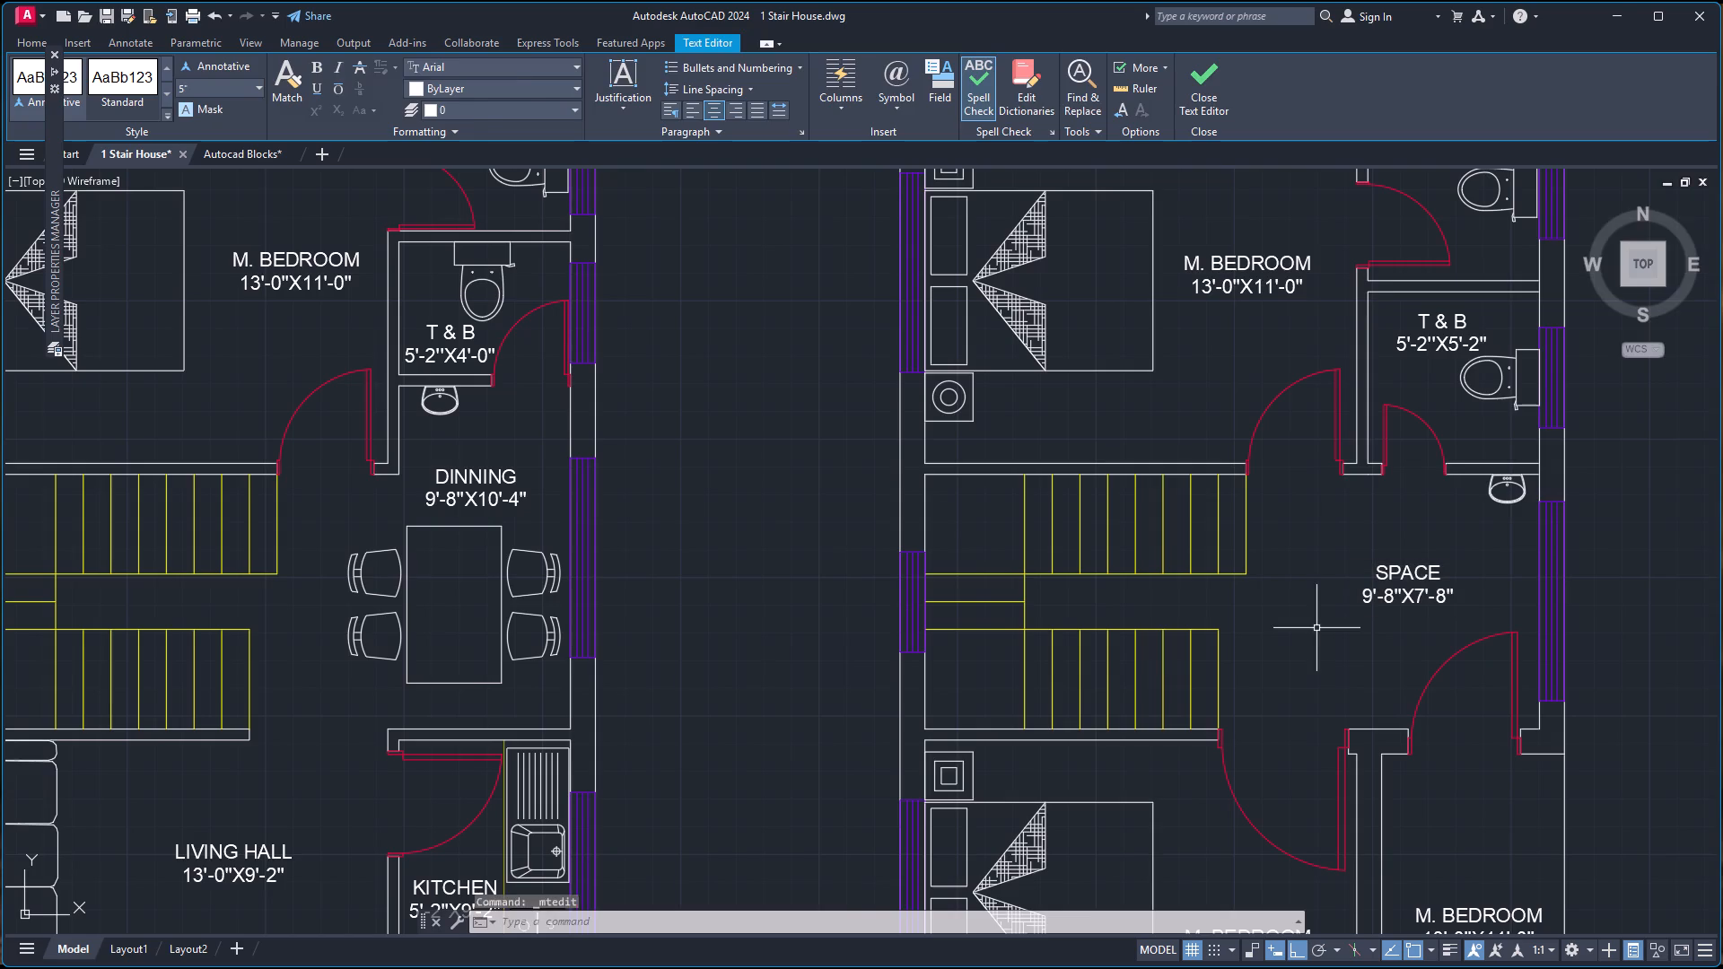
Change the label in the east plan's southern bedroom to "BEDROOM" over "13'-0''X9'-2''".
scroll(1334, 773, "down", 2)
scroll(1328, 869, "up", 2)
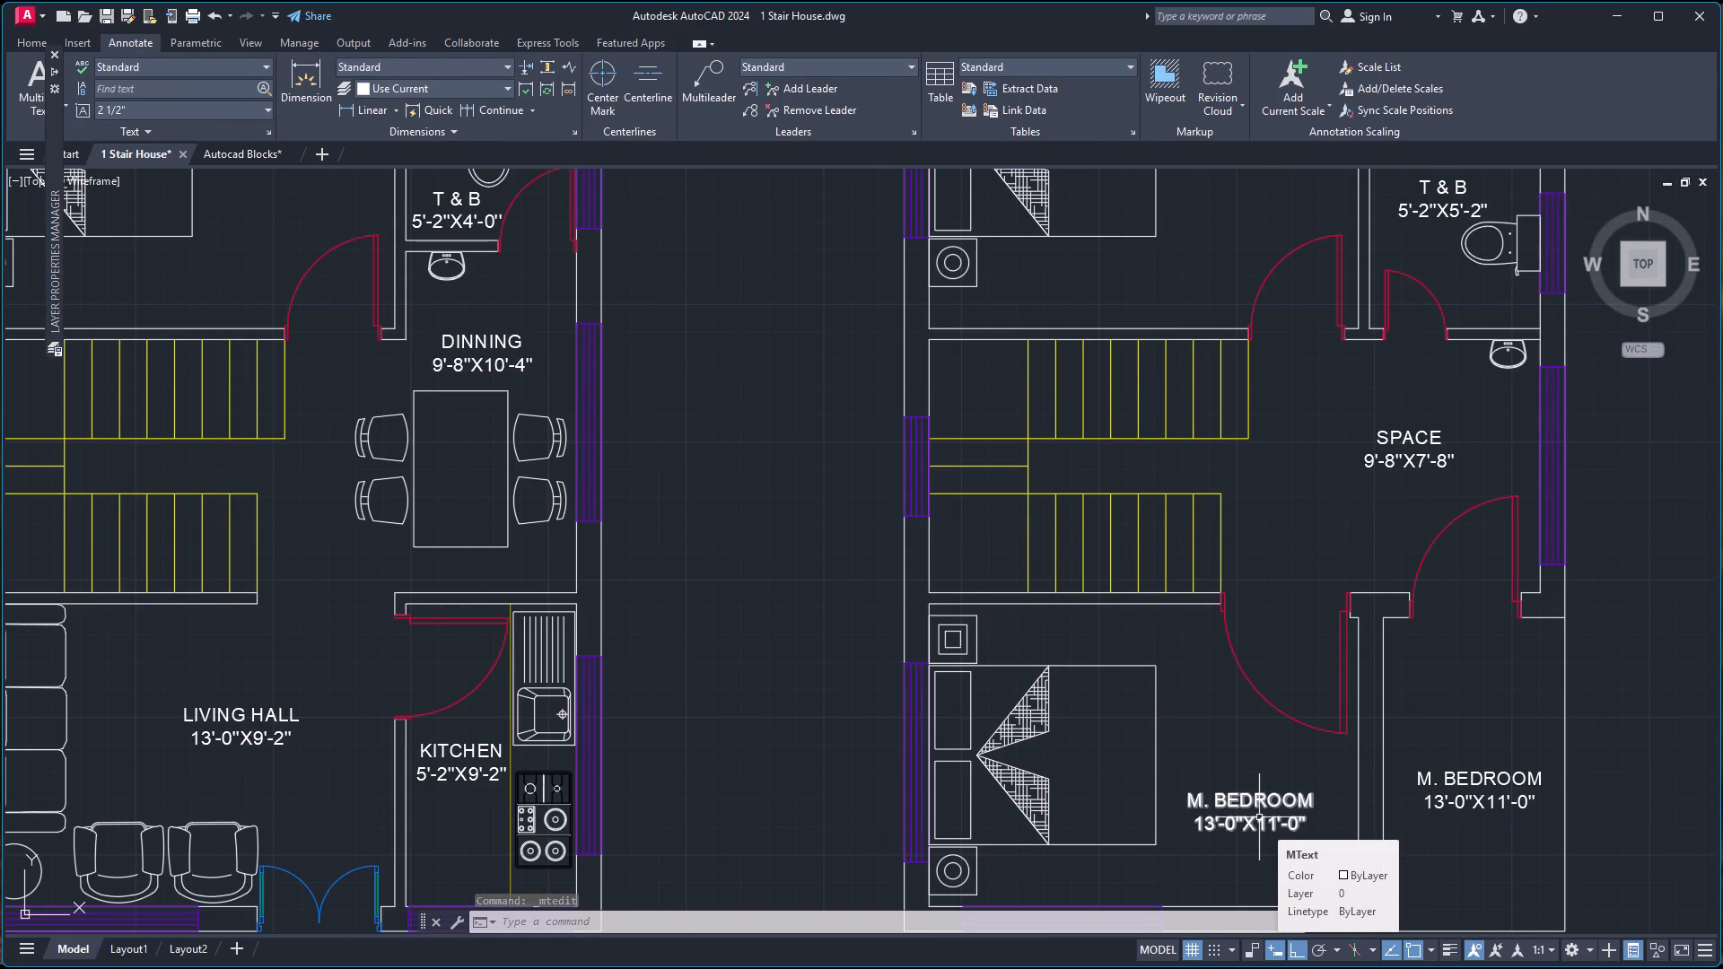
left_click(1259, 817)
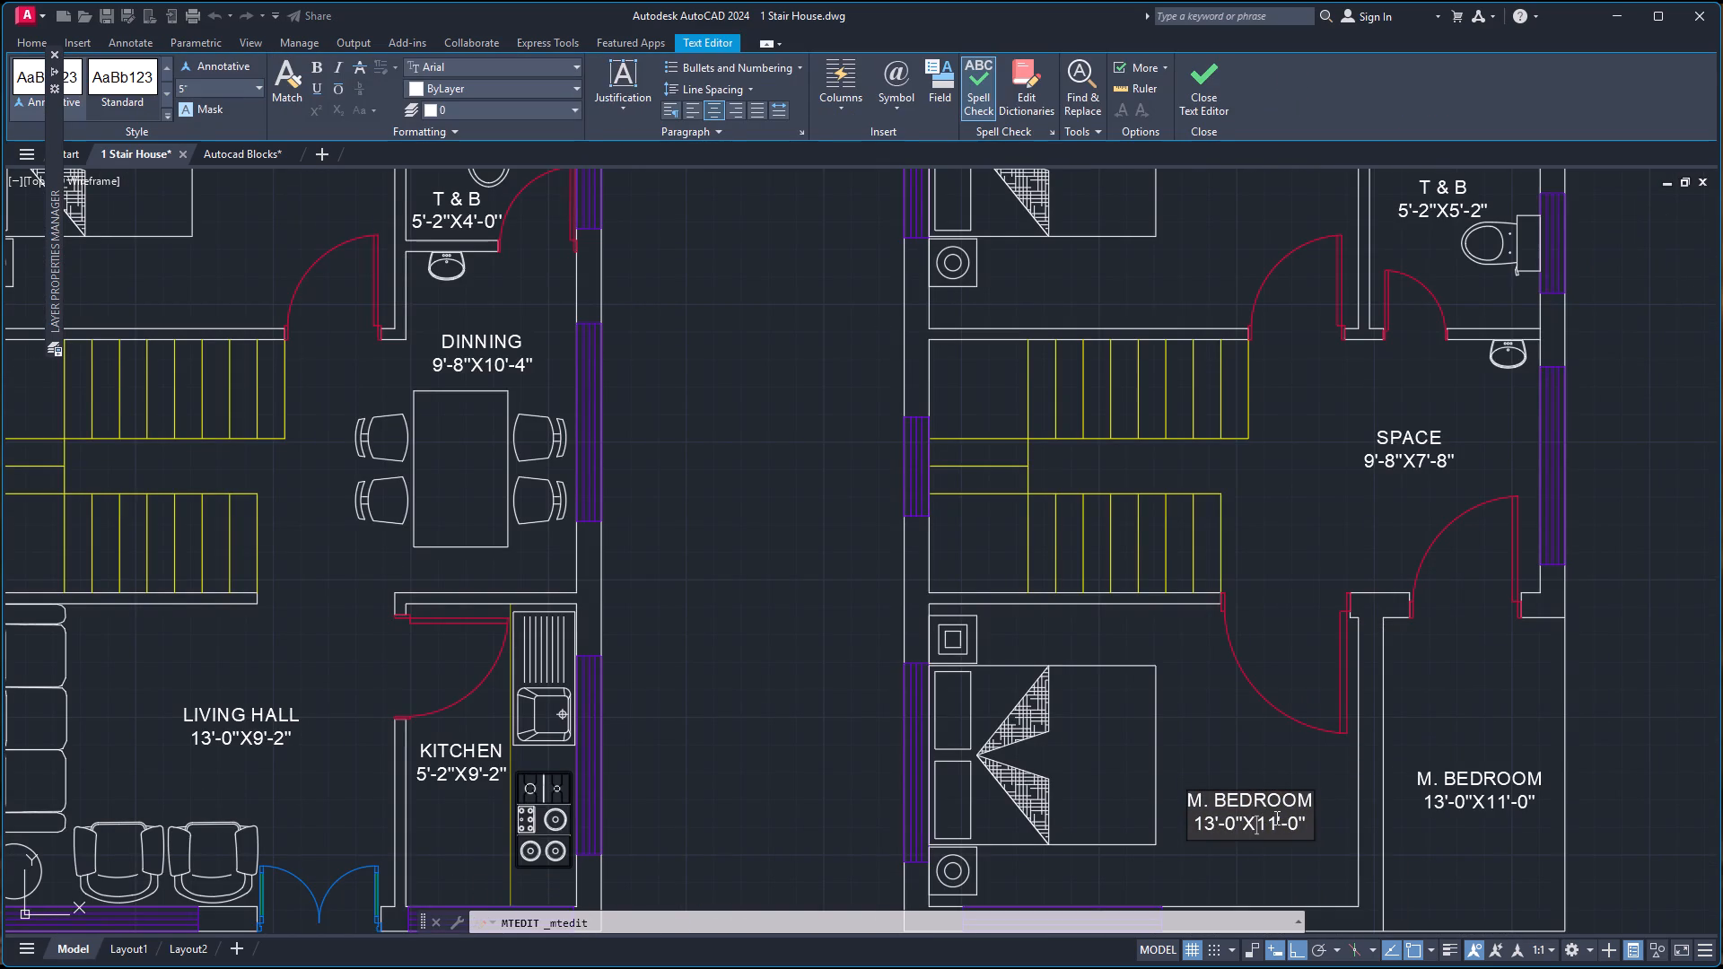
left_click(1217, 799)
key("BackSpace")
key("BackSpace")
key("BackSpace")
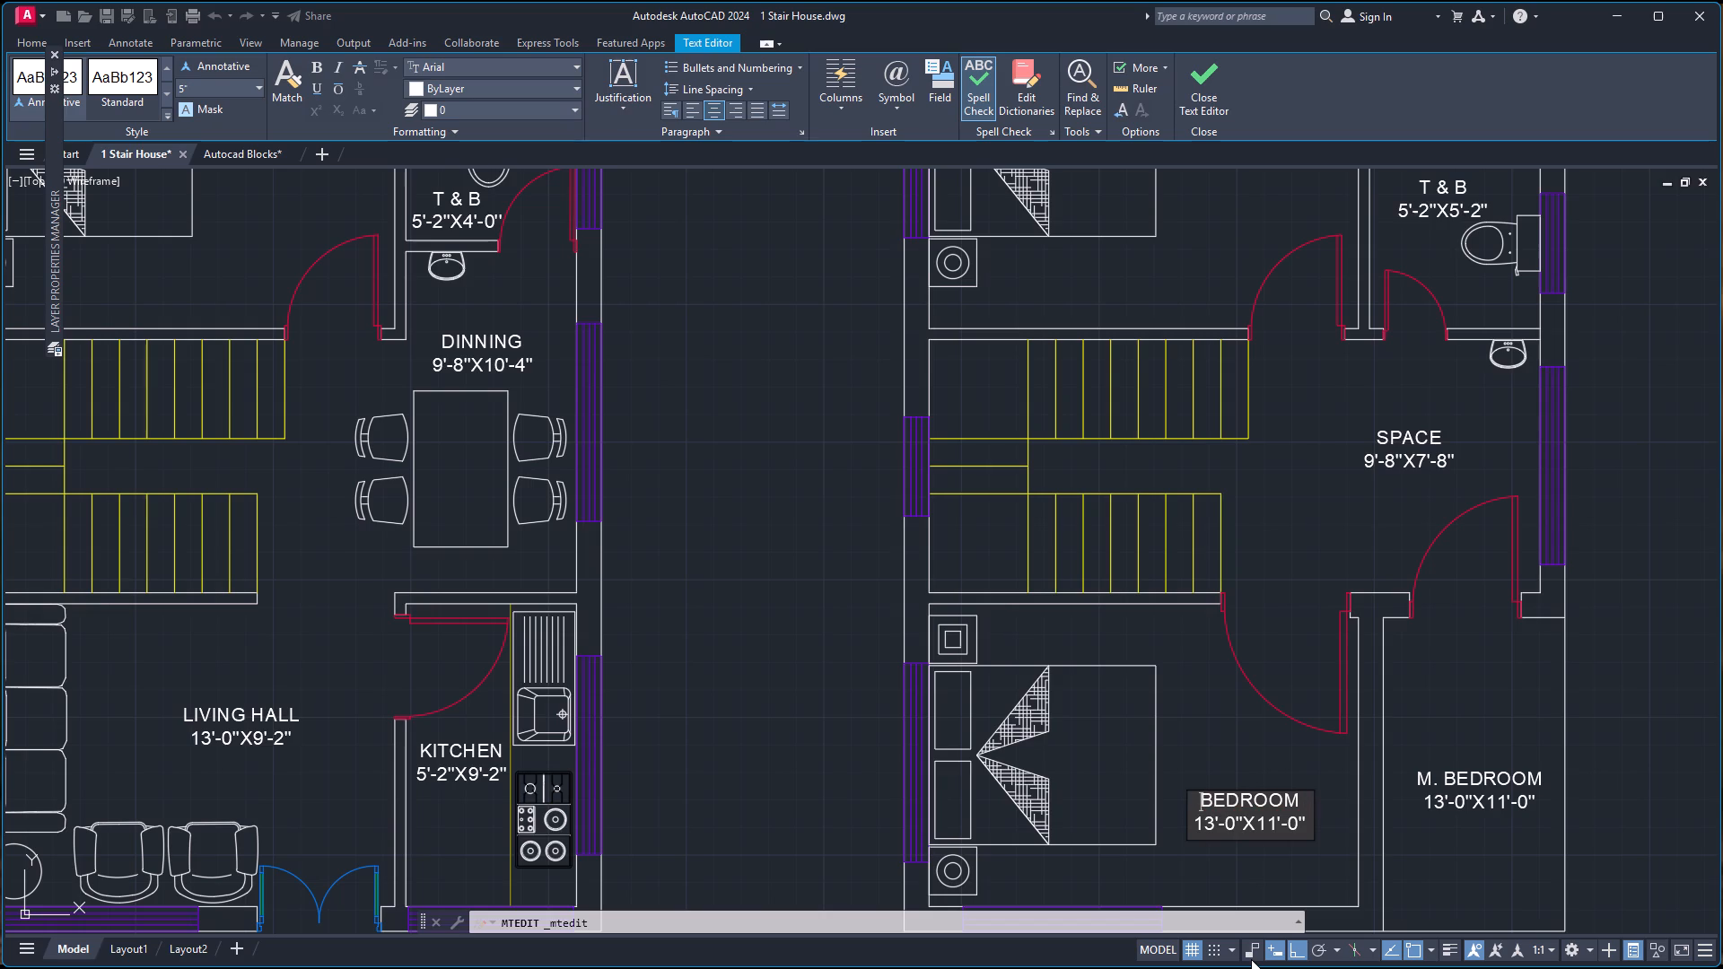
left_click(1273, 827)
key("BackSpace")
key("BackSpace")
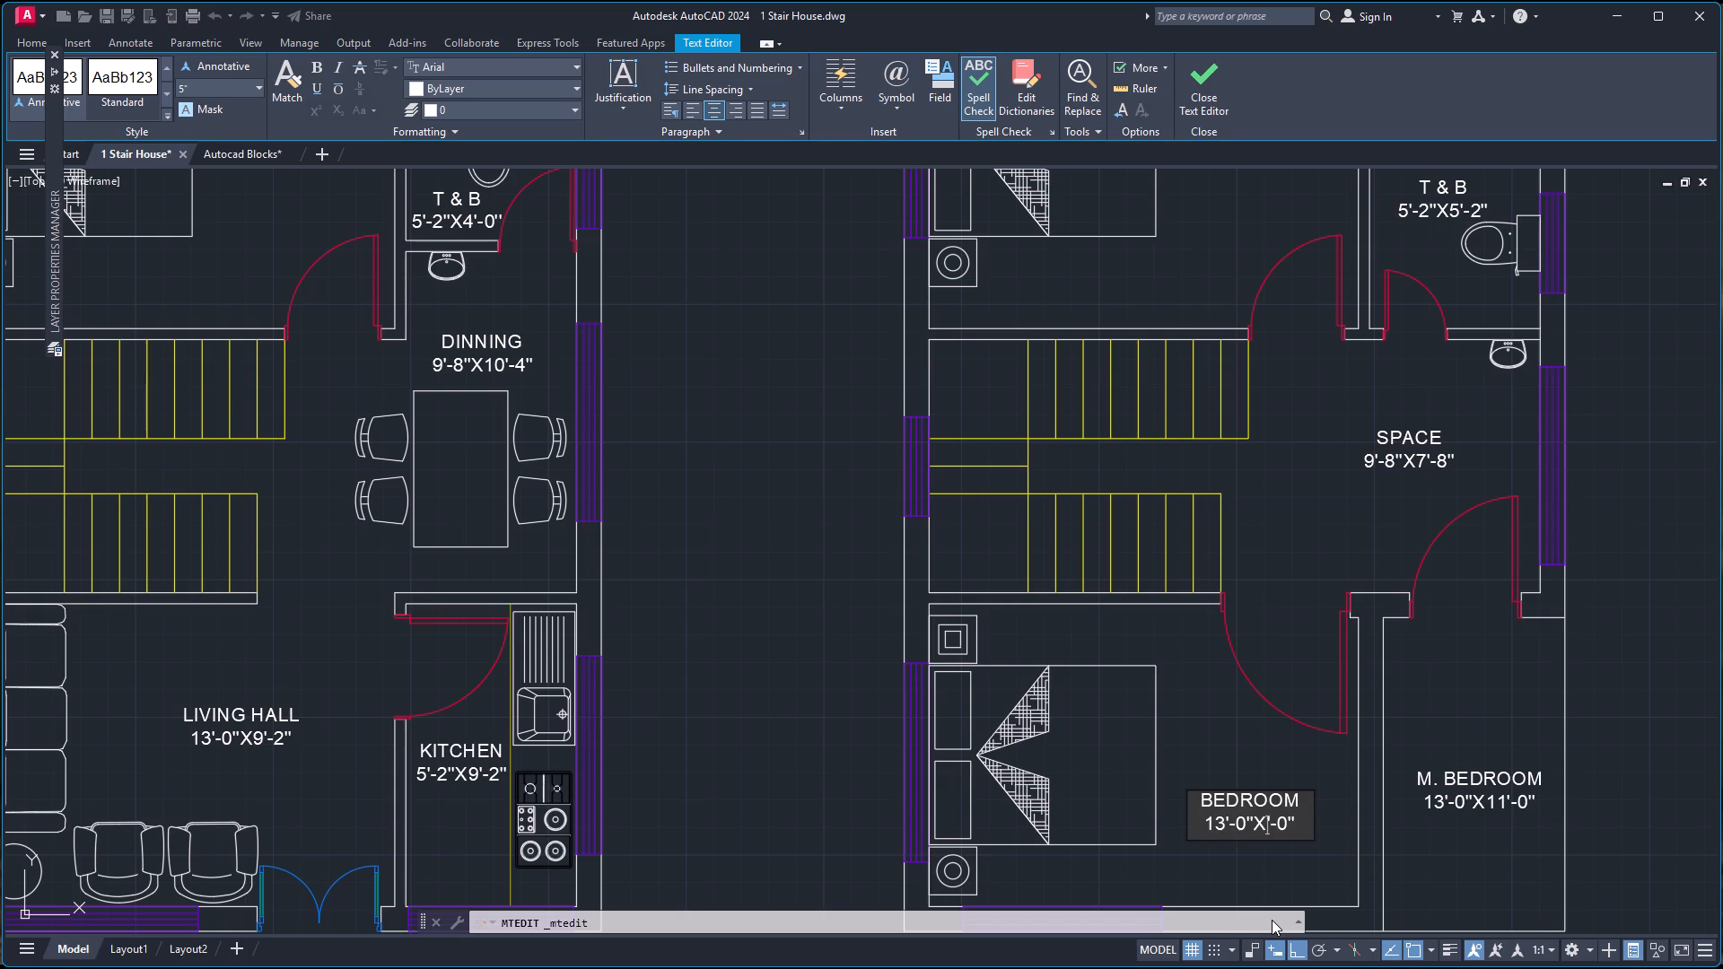
key("9")
key("Right")
key("Right")
key("Right")
key("Right")
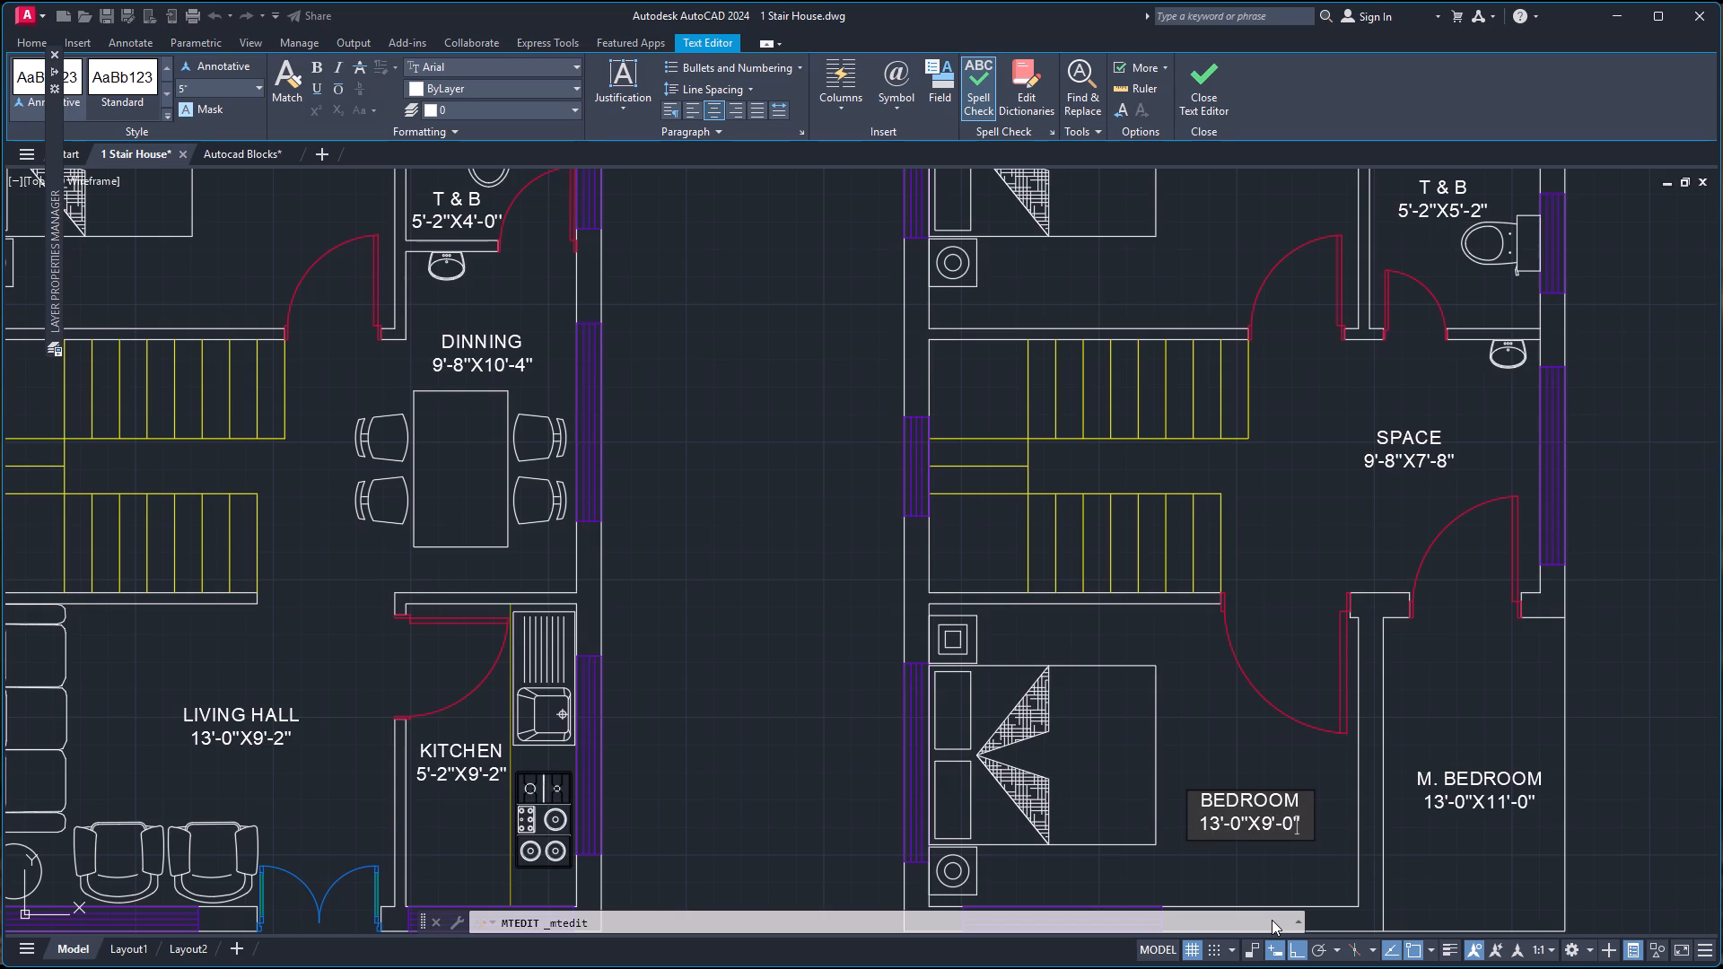
key("Left")
key("BackSpace")
key("2")
left_click(1474, 871)
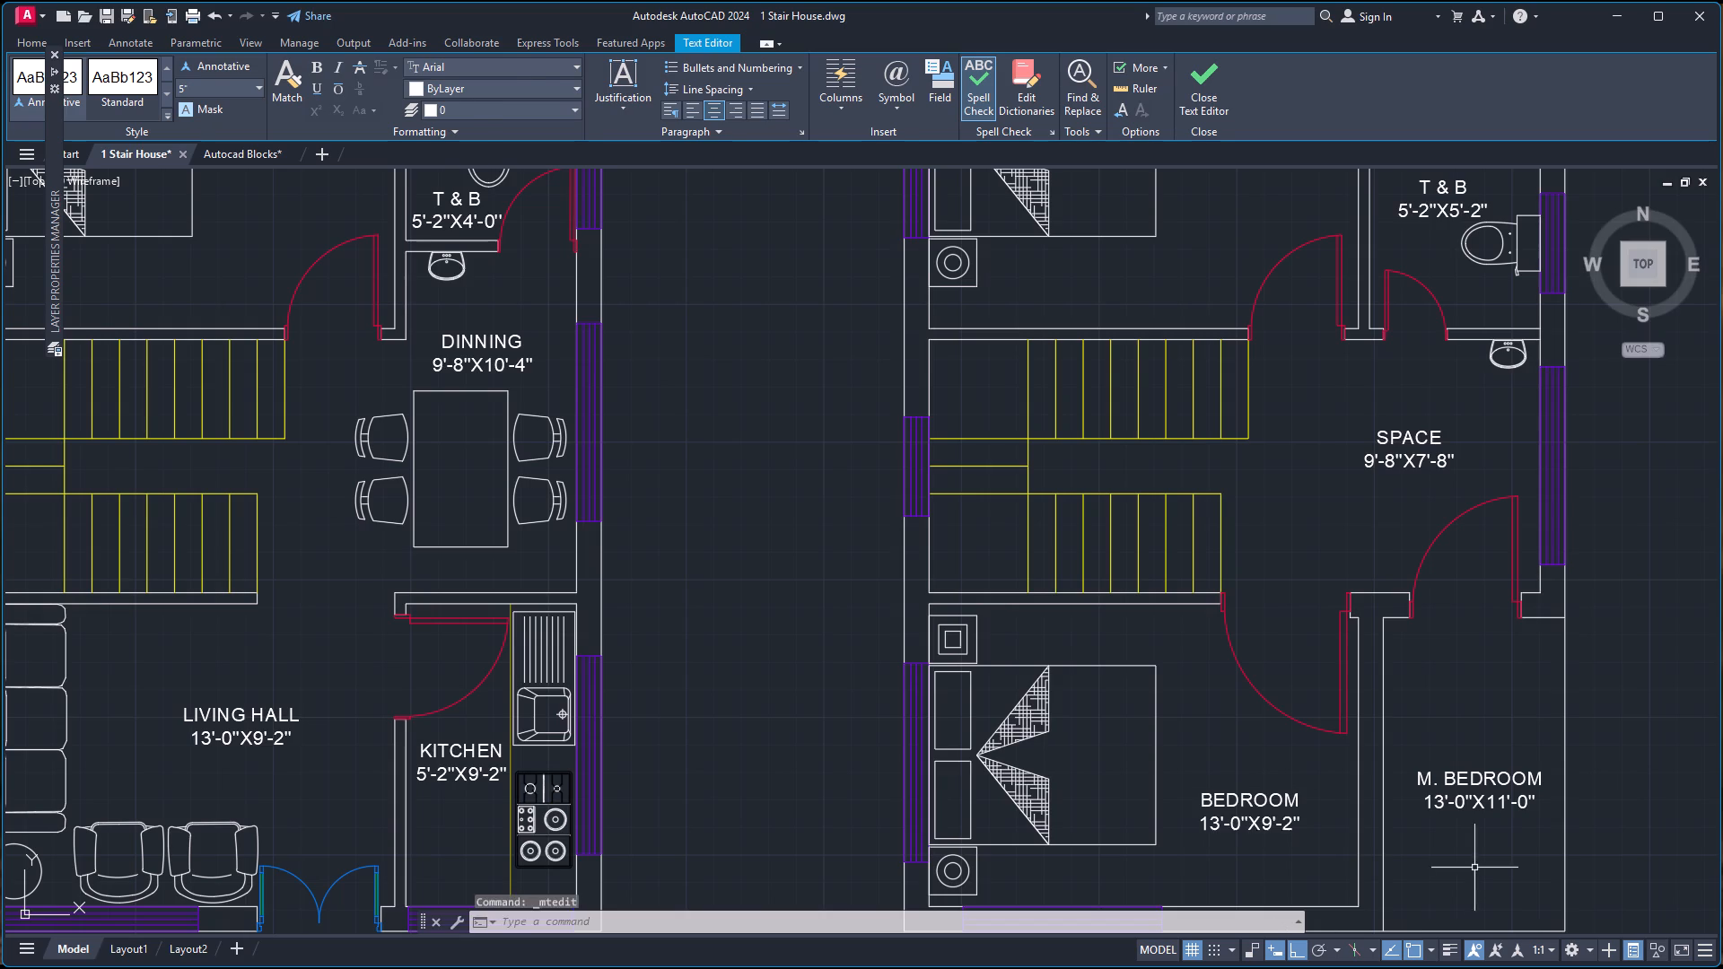
Replace the text of the label in the east plan's southeast corner area with "BALCONY" over "5'-6''X9'-6''".
double_click(1466, 773)
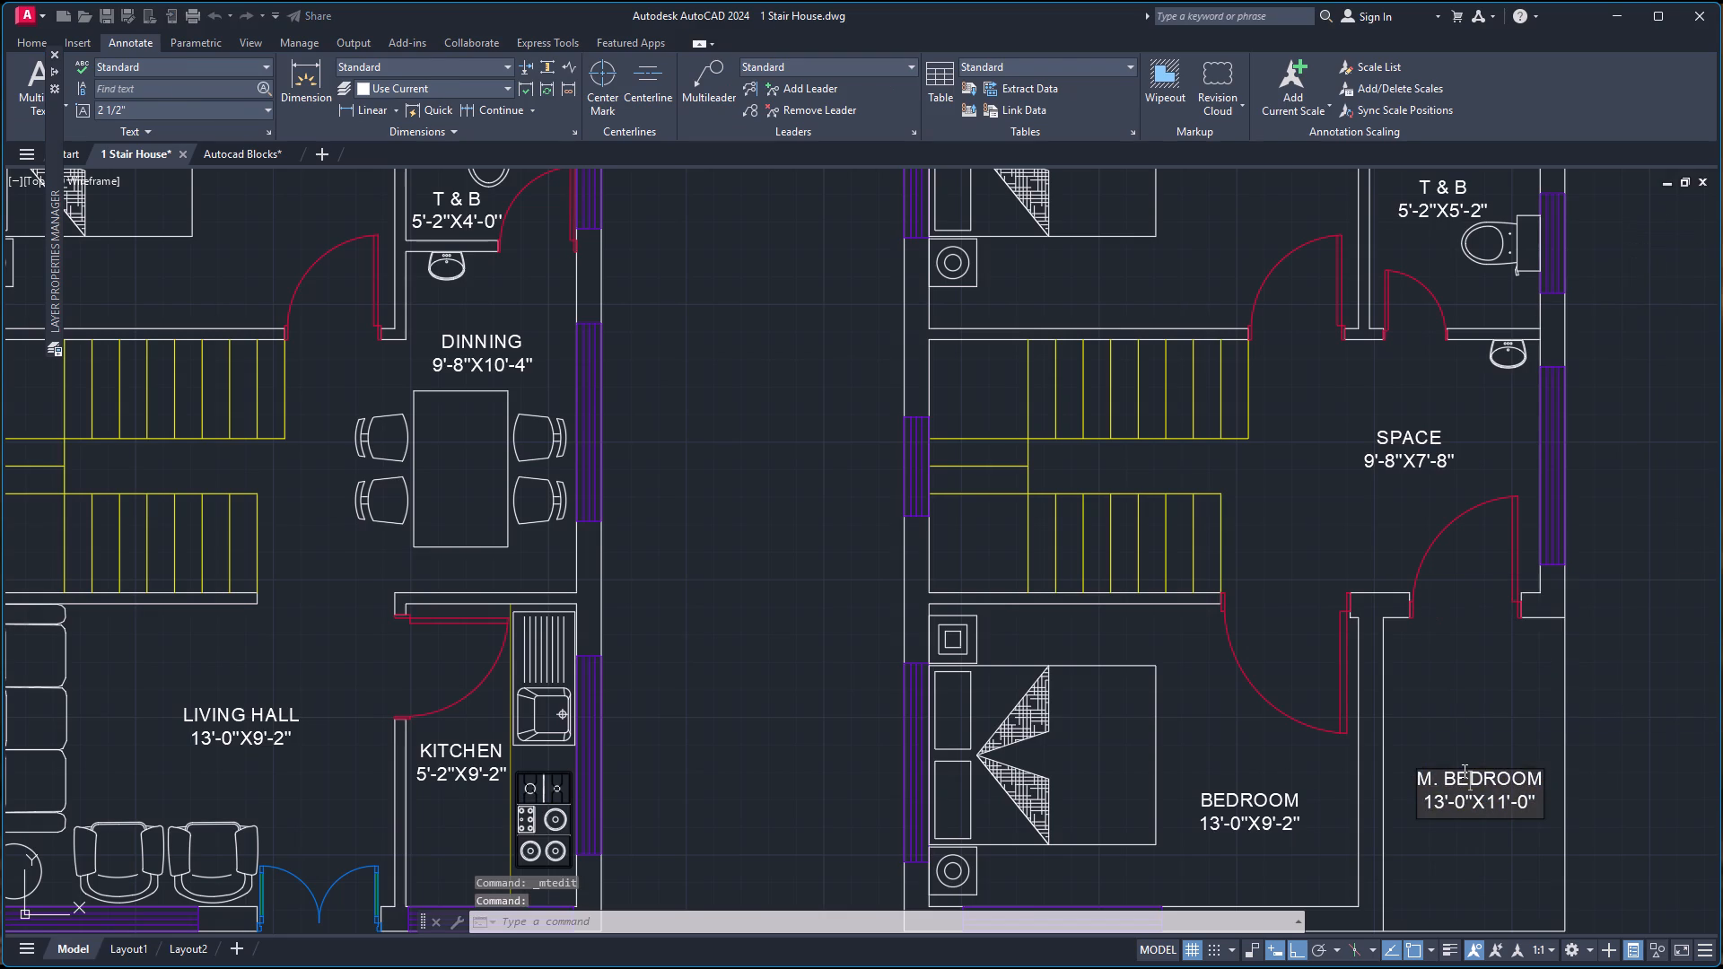
key("ctrl+a")
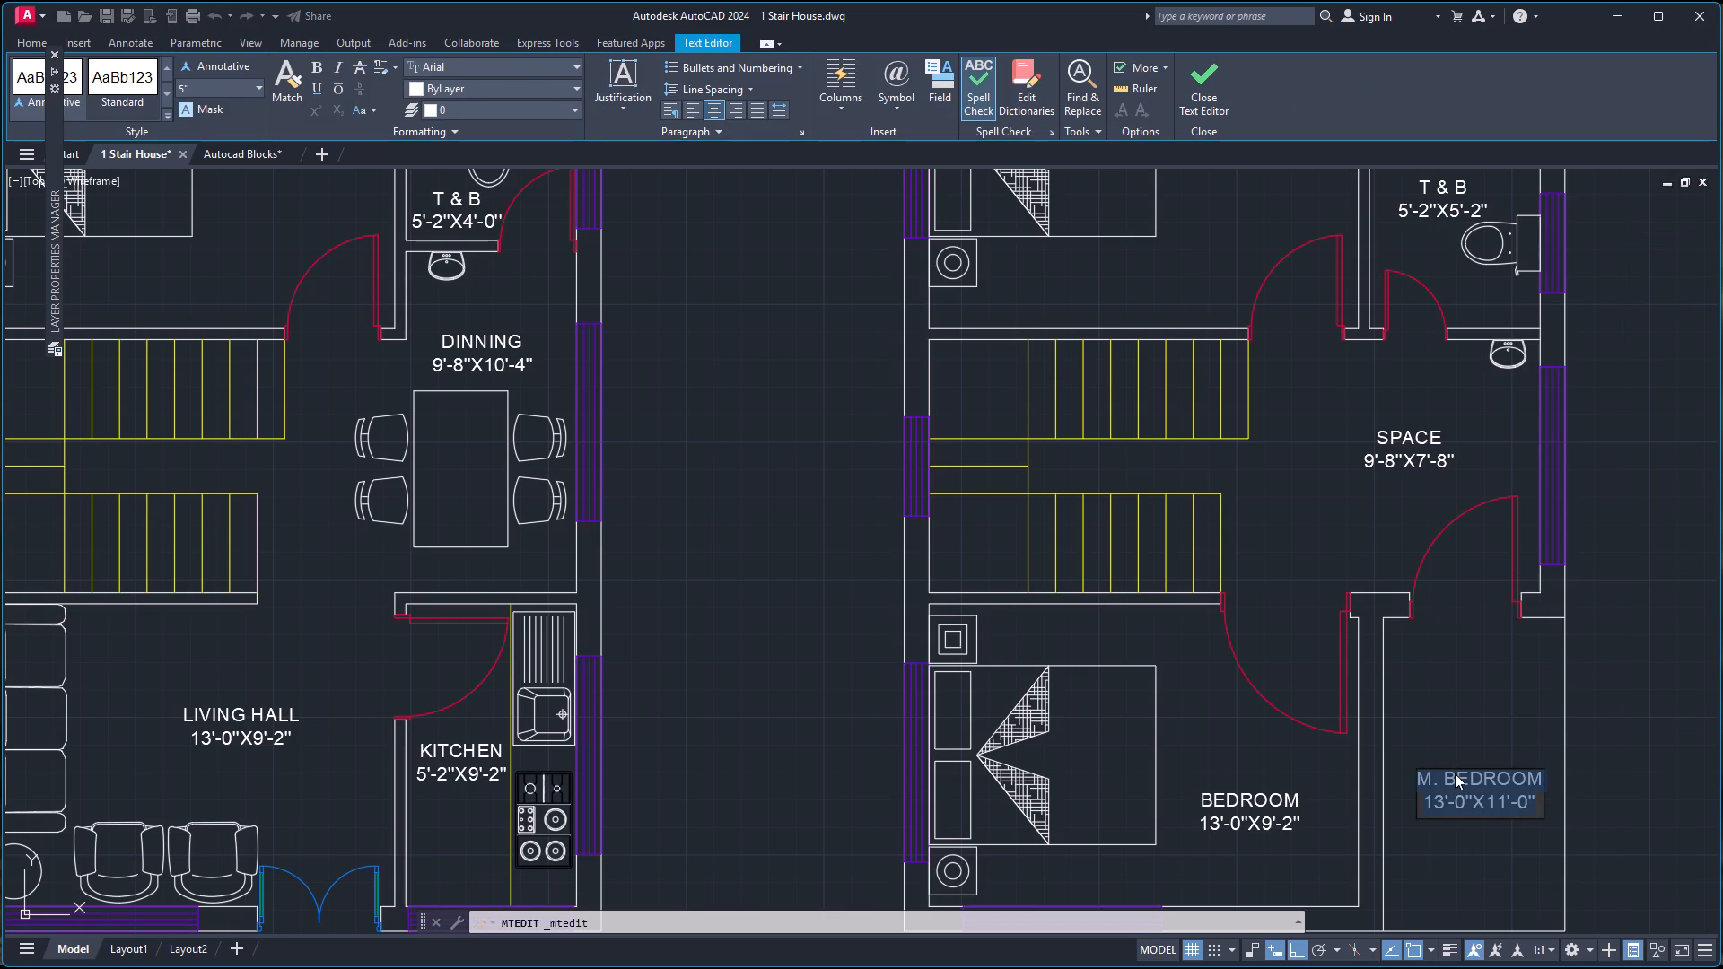
type("BA;")
type("CON")
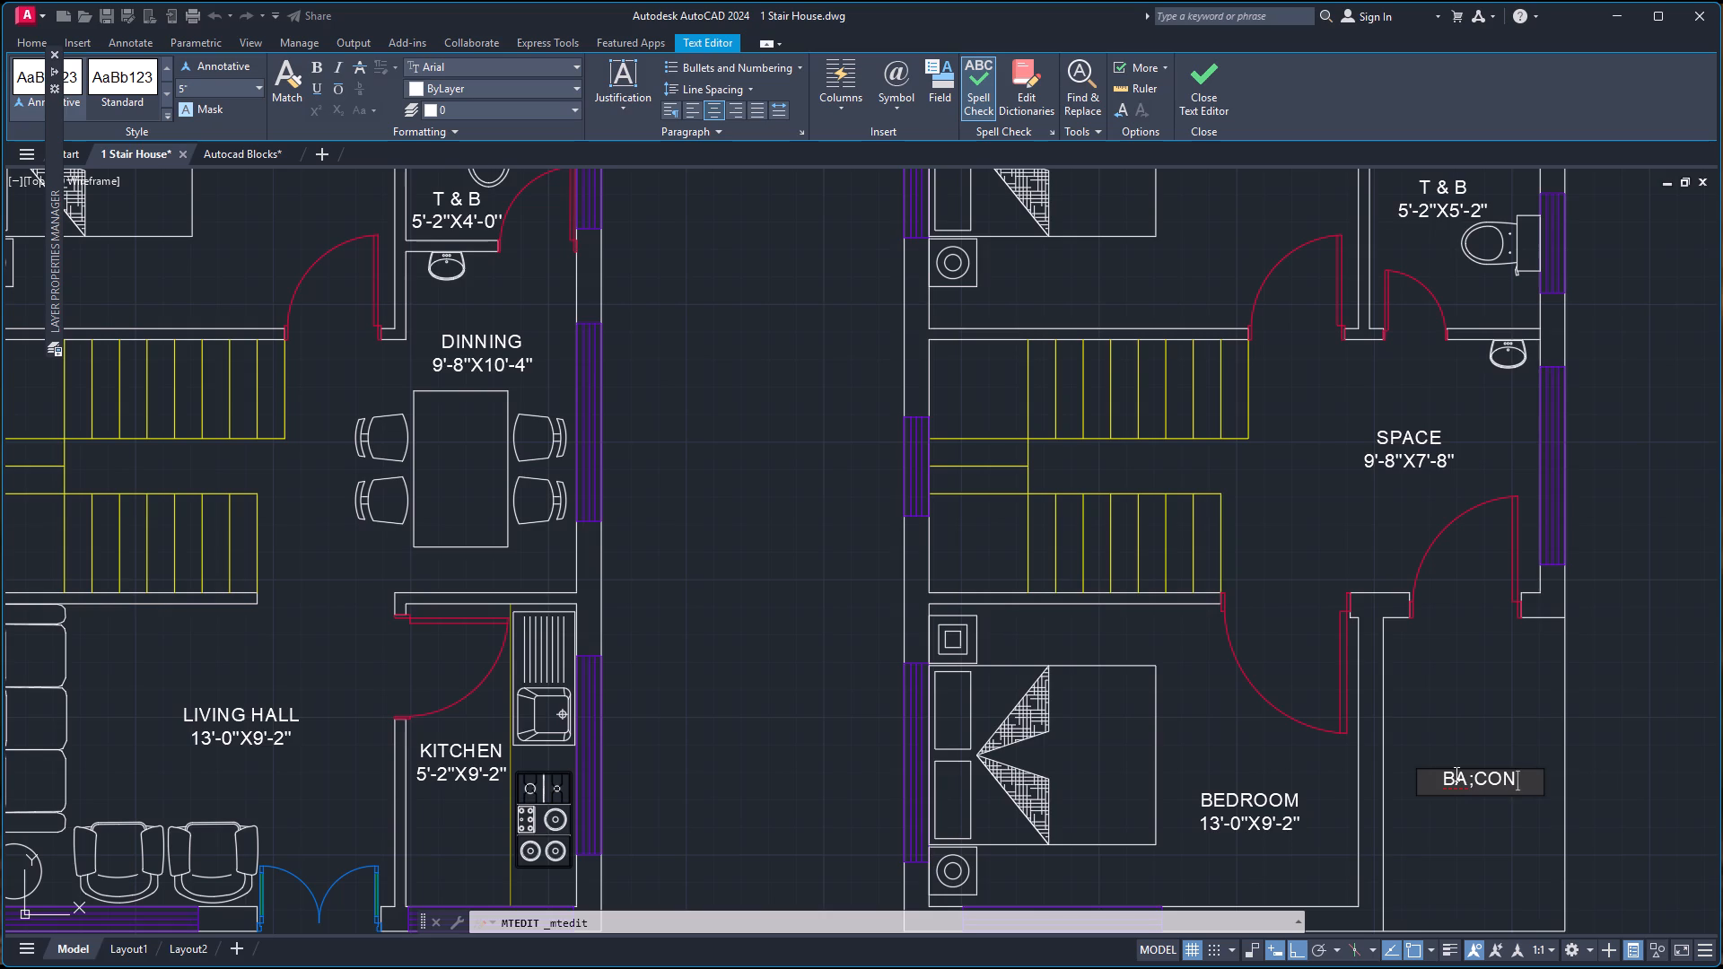
key("BackSpace")
key("BackSpace")
key("BackSpace")
key("BackSpace")
type("LCONY")
key("Return")
type("5'-")
type("6''")
key("x")
type("9'-")
type("6''")
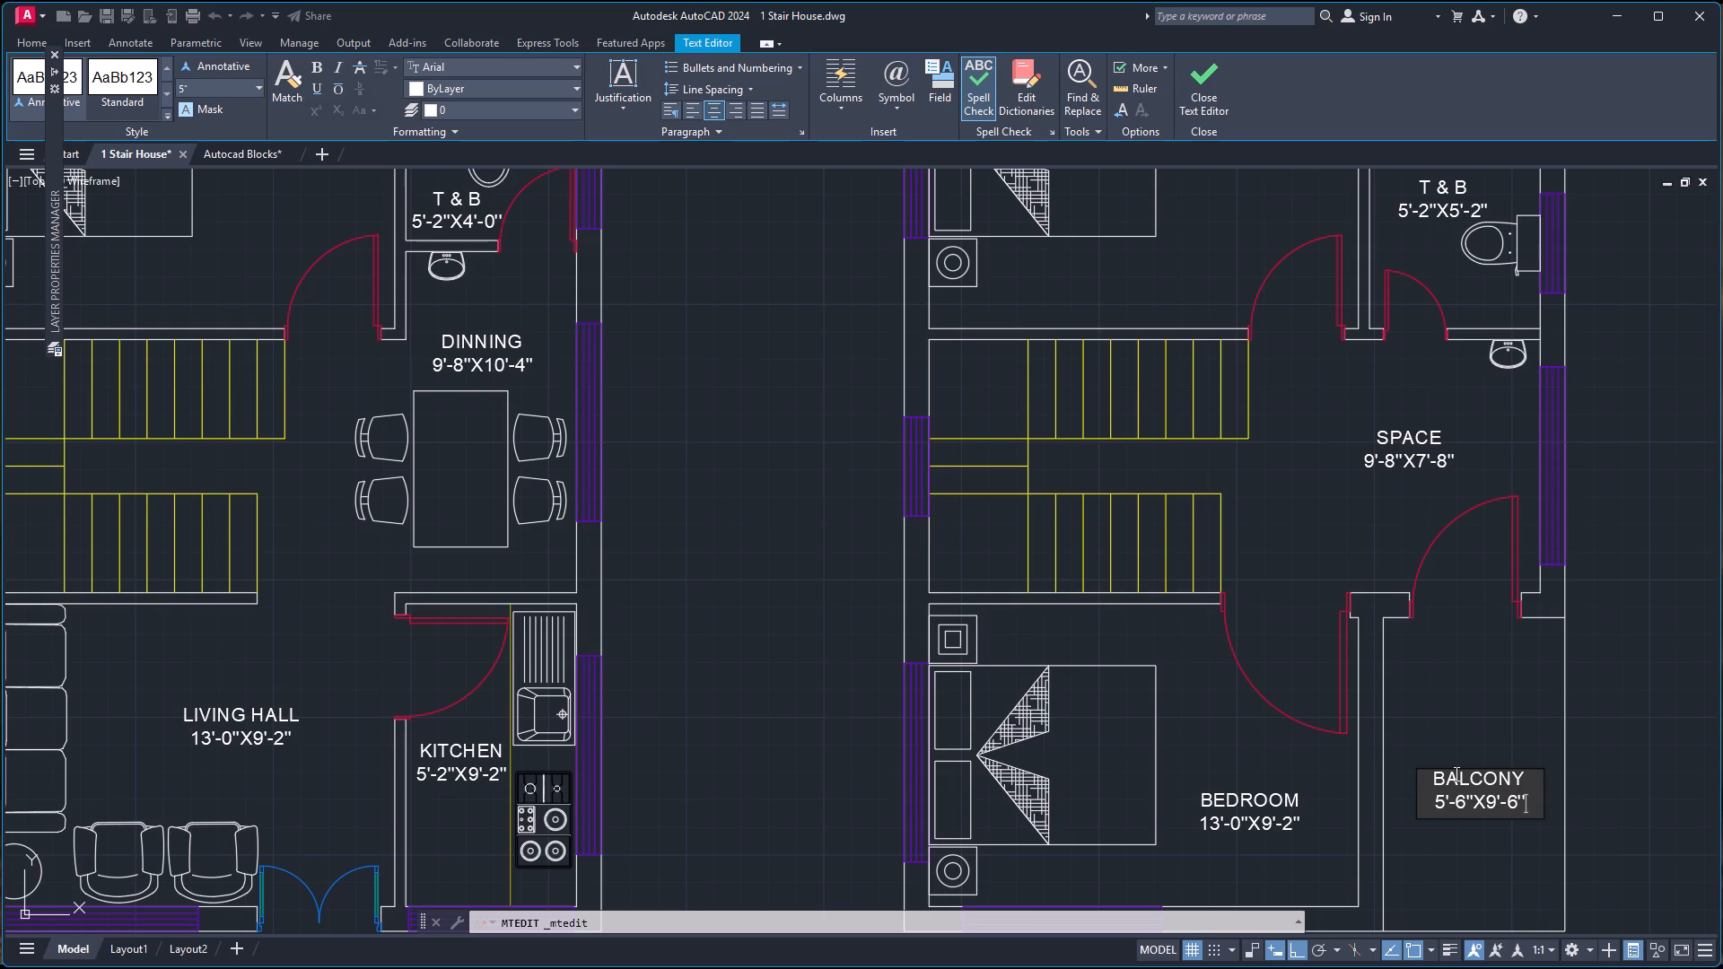
left_click(1629, 697)
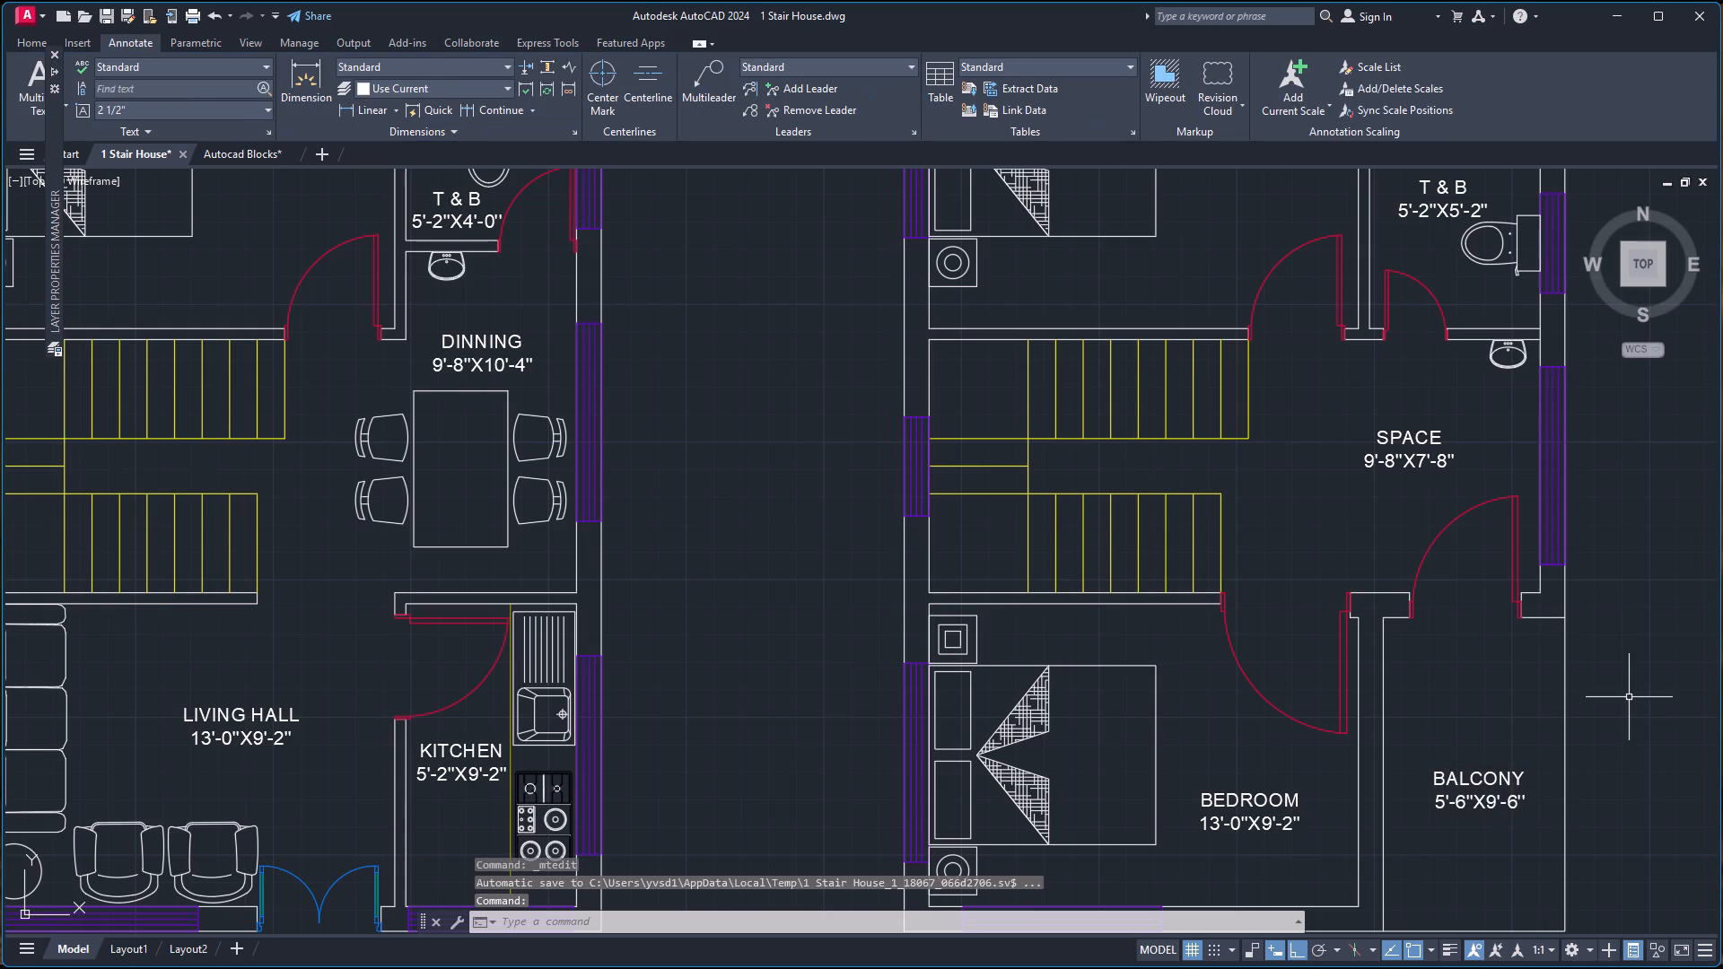
On the STEPS layer, draw a horizontal line about 4'-1 1/2" long across the treads of the west plan's southern stair flight.
scroll(1629, 697, "down", 2)
scroll(1648, 629, "up", 1)
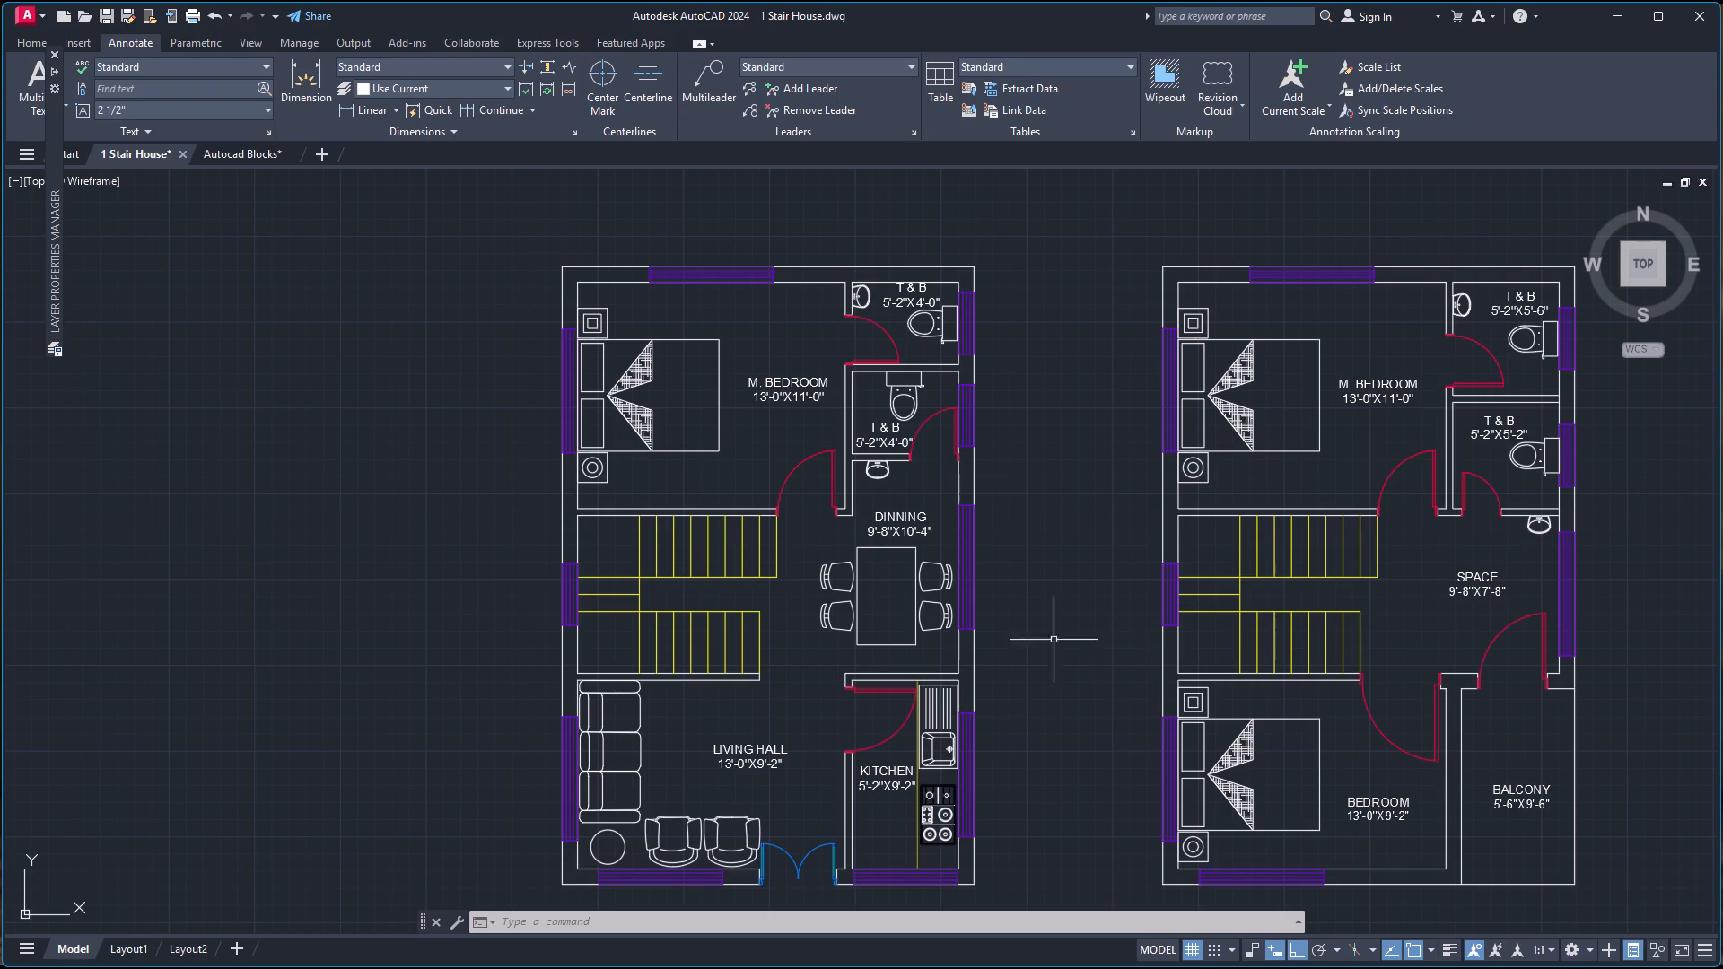
left_click(16, 39)
left_click(765, 63)
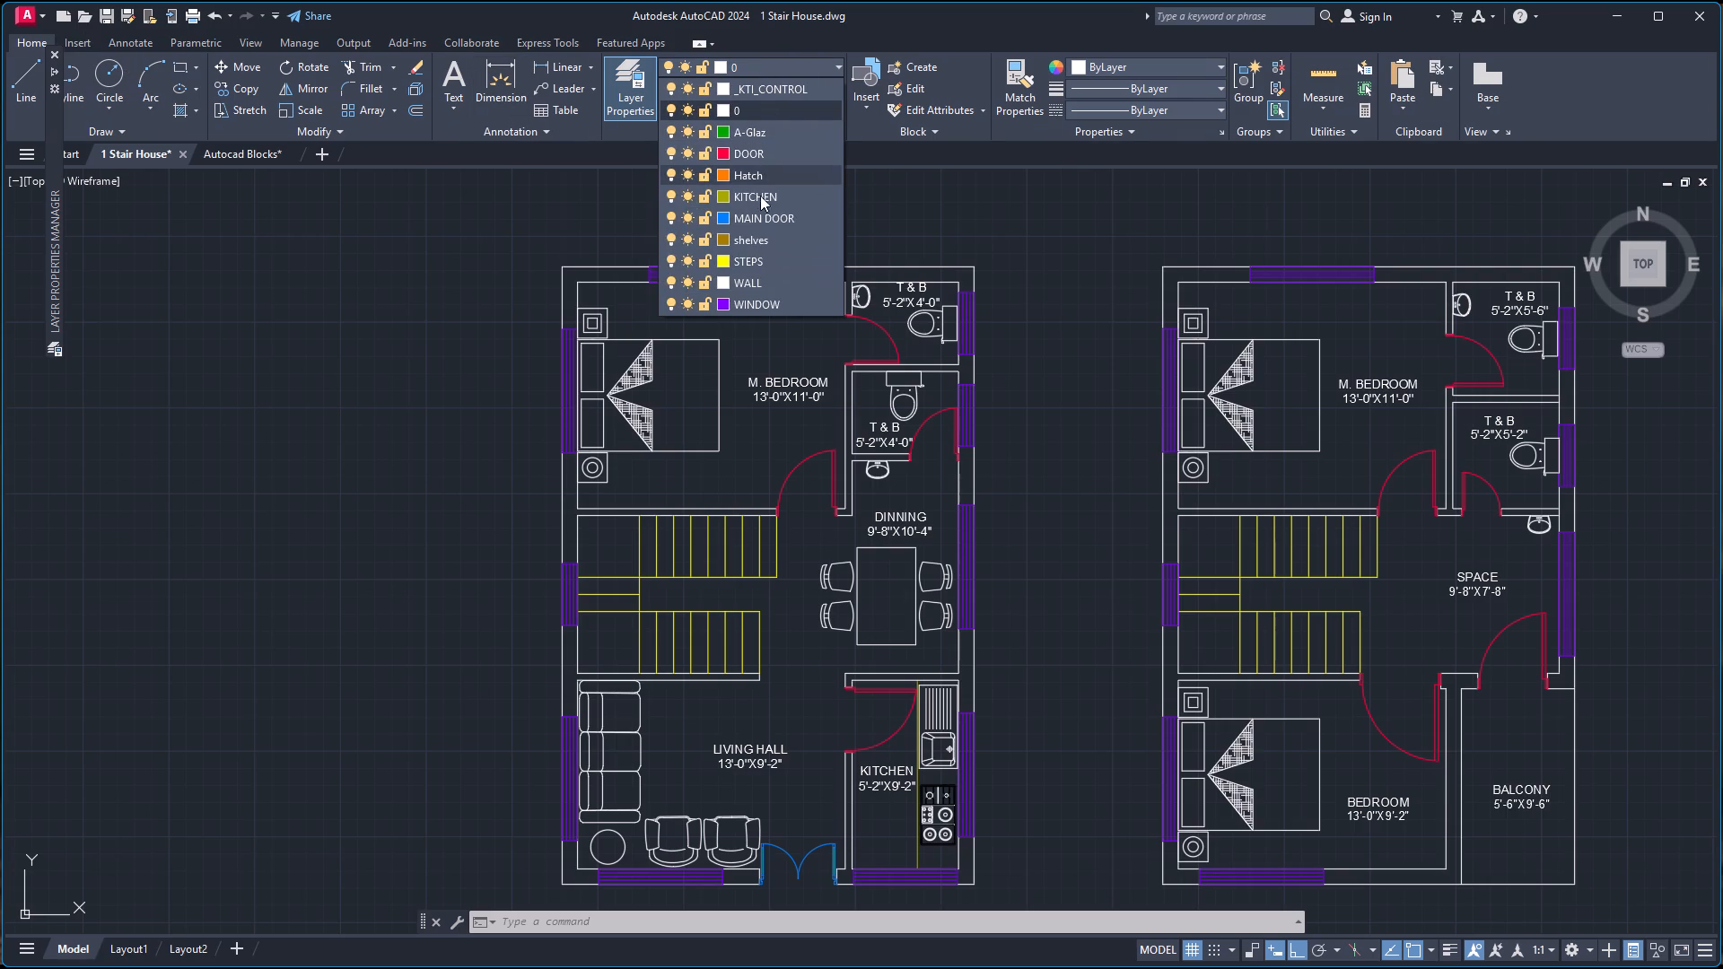
left_click(752, 269)
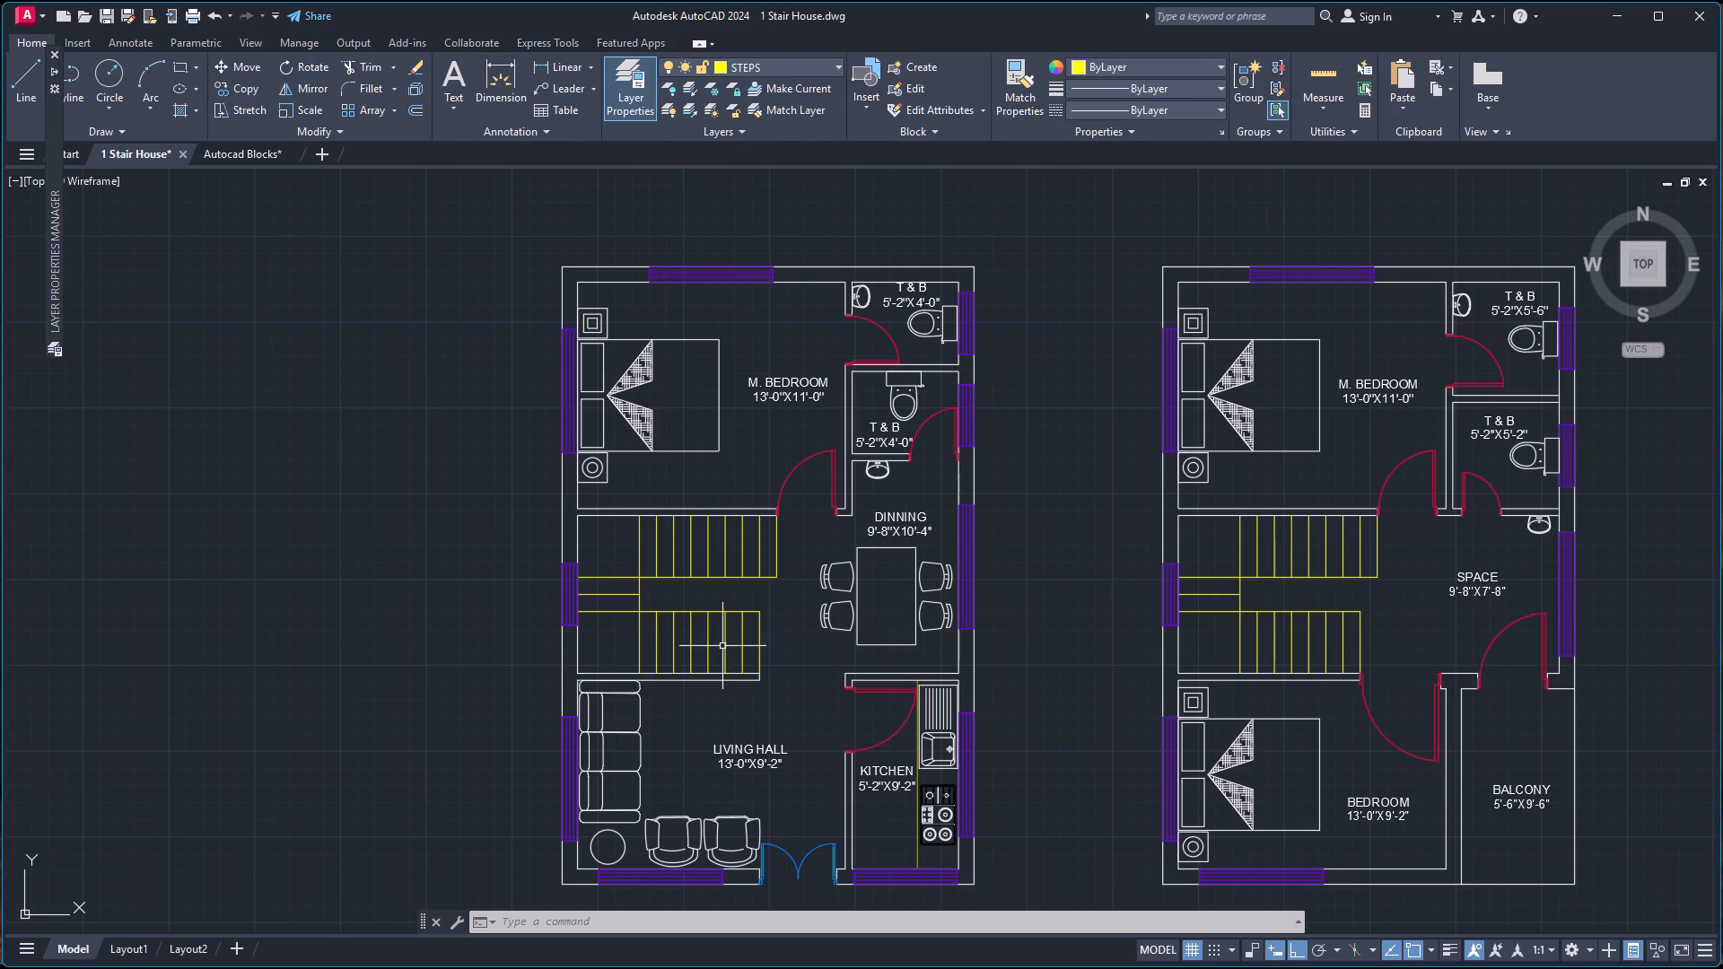
key("l")
key("Return")
scroll(748, 640, "up", 2)
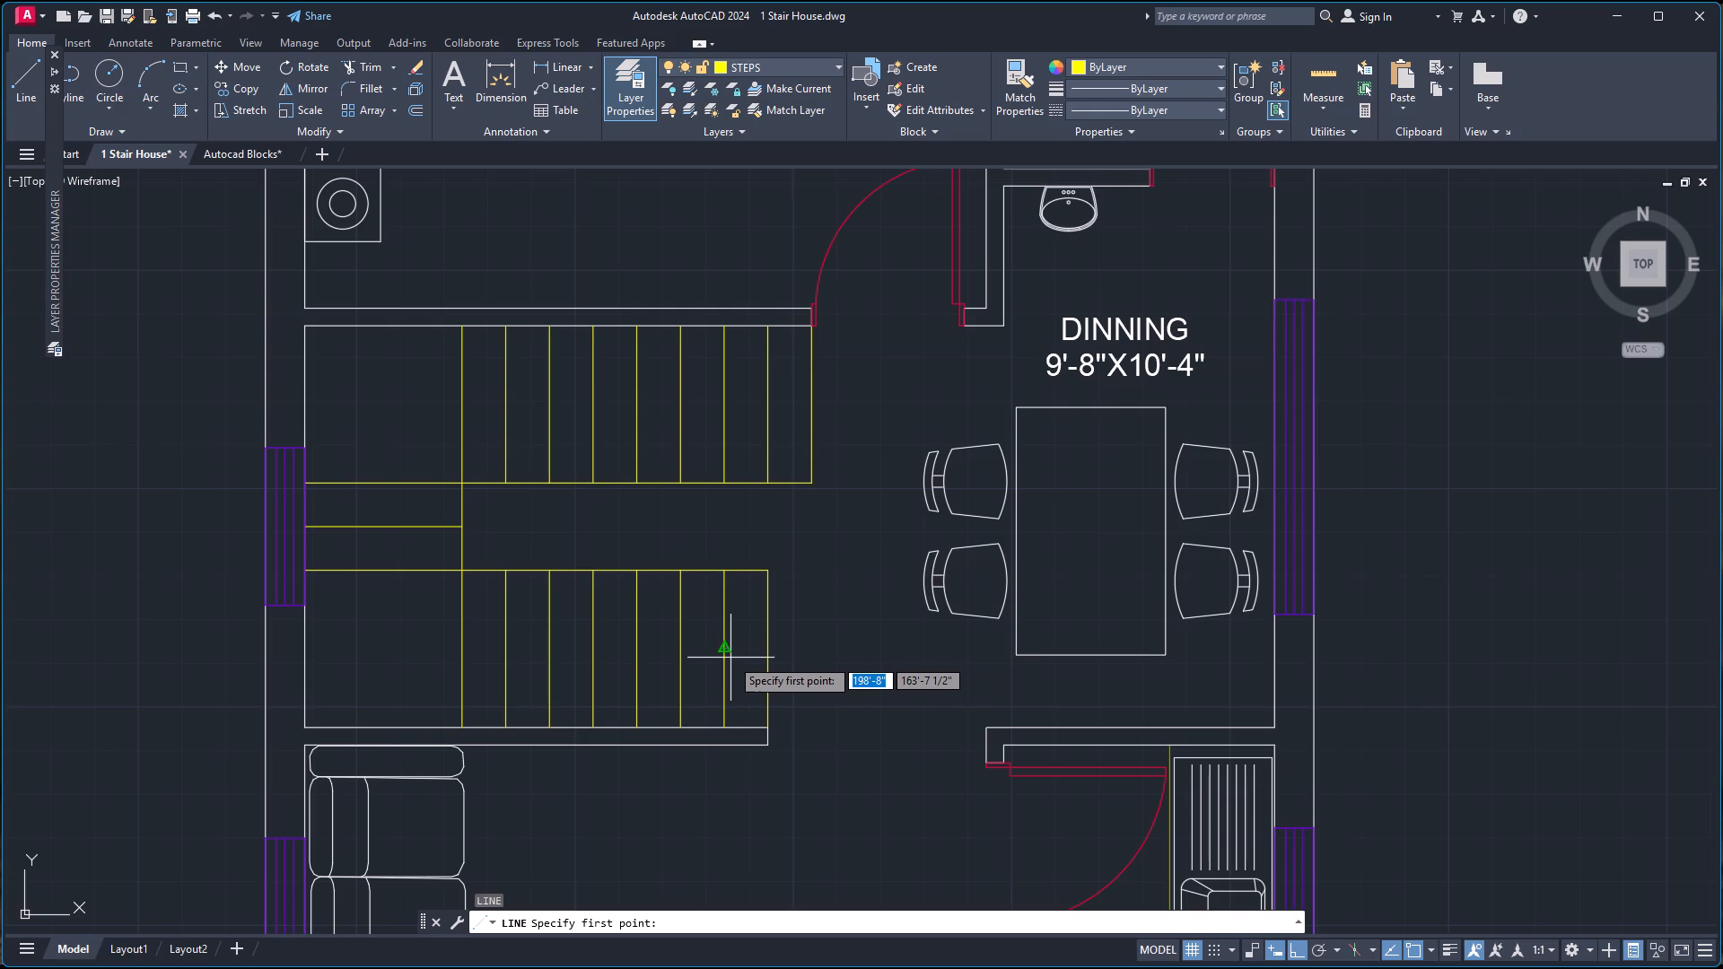
left_click(746, 650)
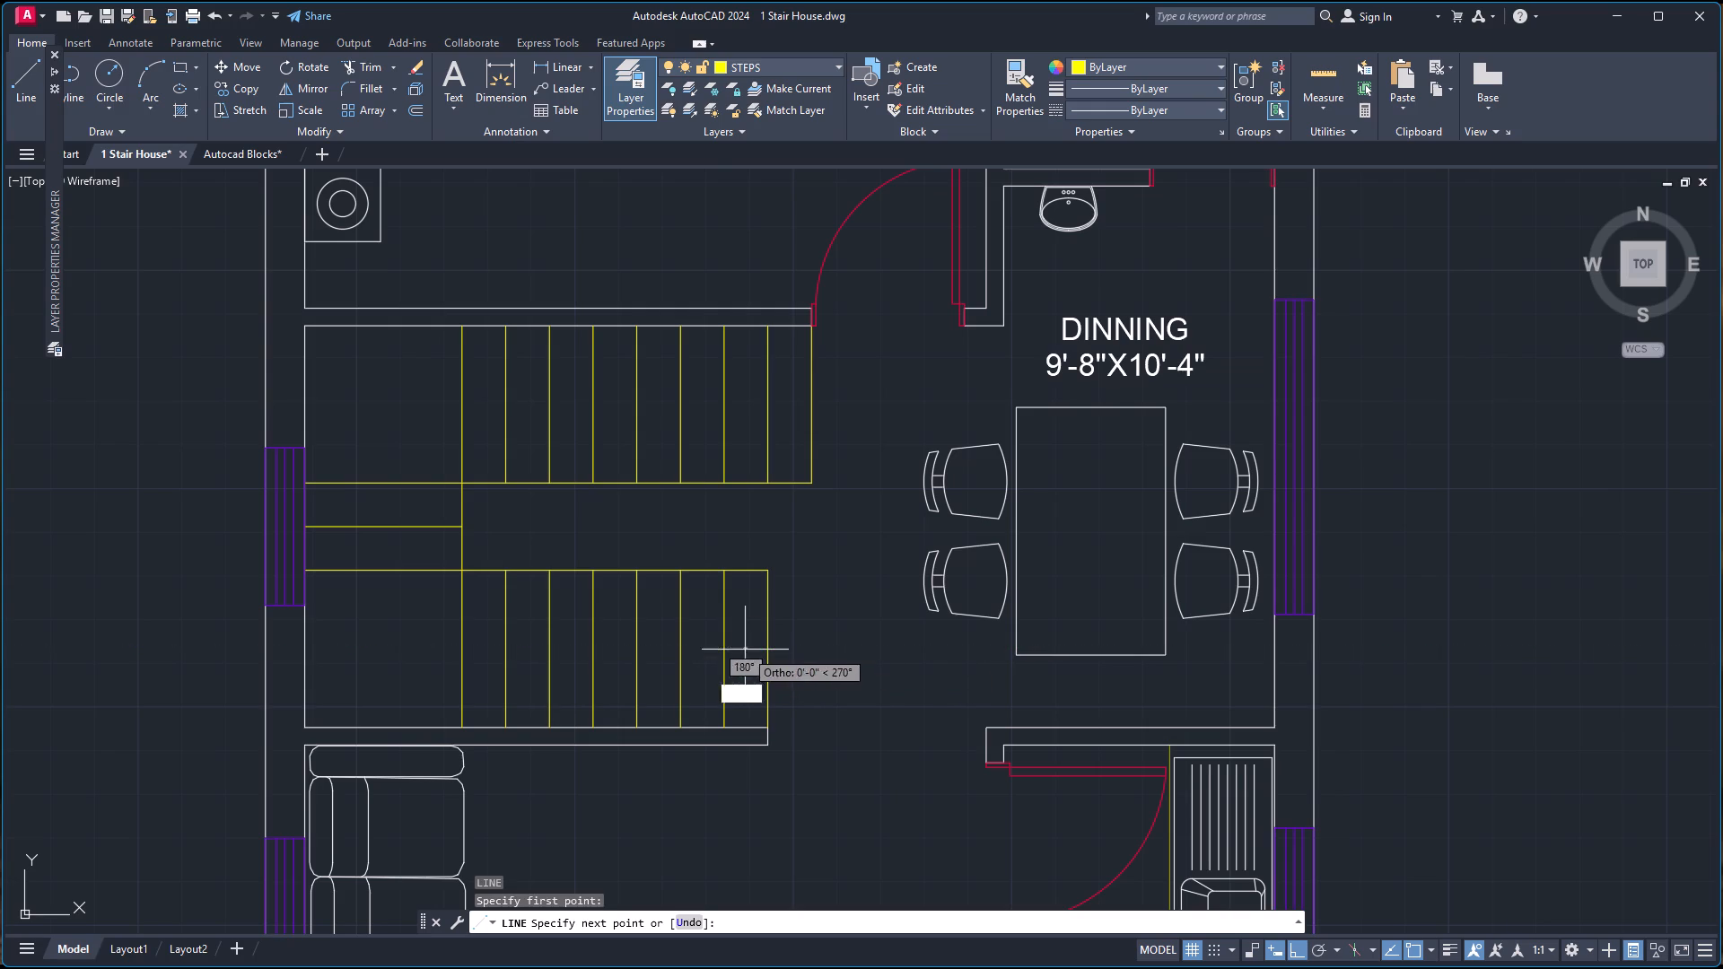
left_click(530, 649)
key("space")
Draw a 3-inch horizontal line in the open floor just east of the west plan's southern stair flight.
key("space")
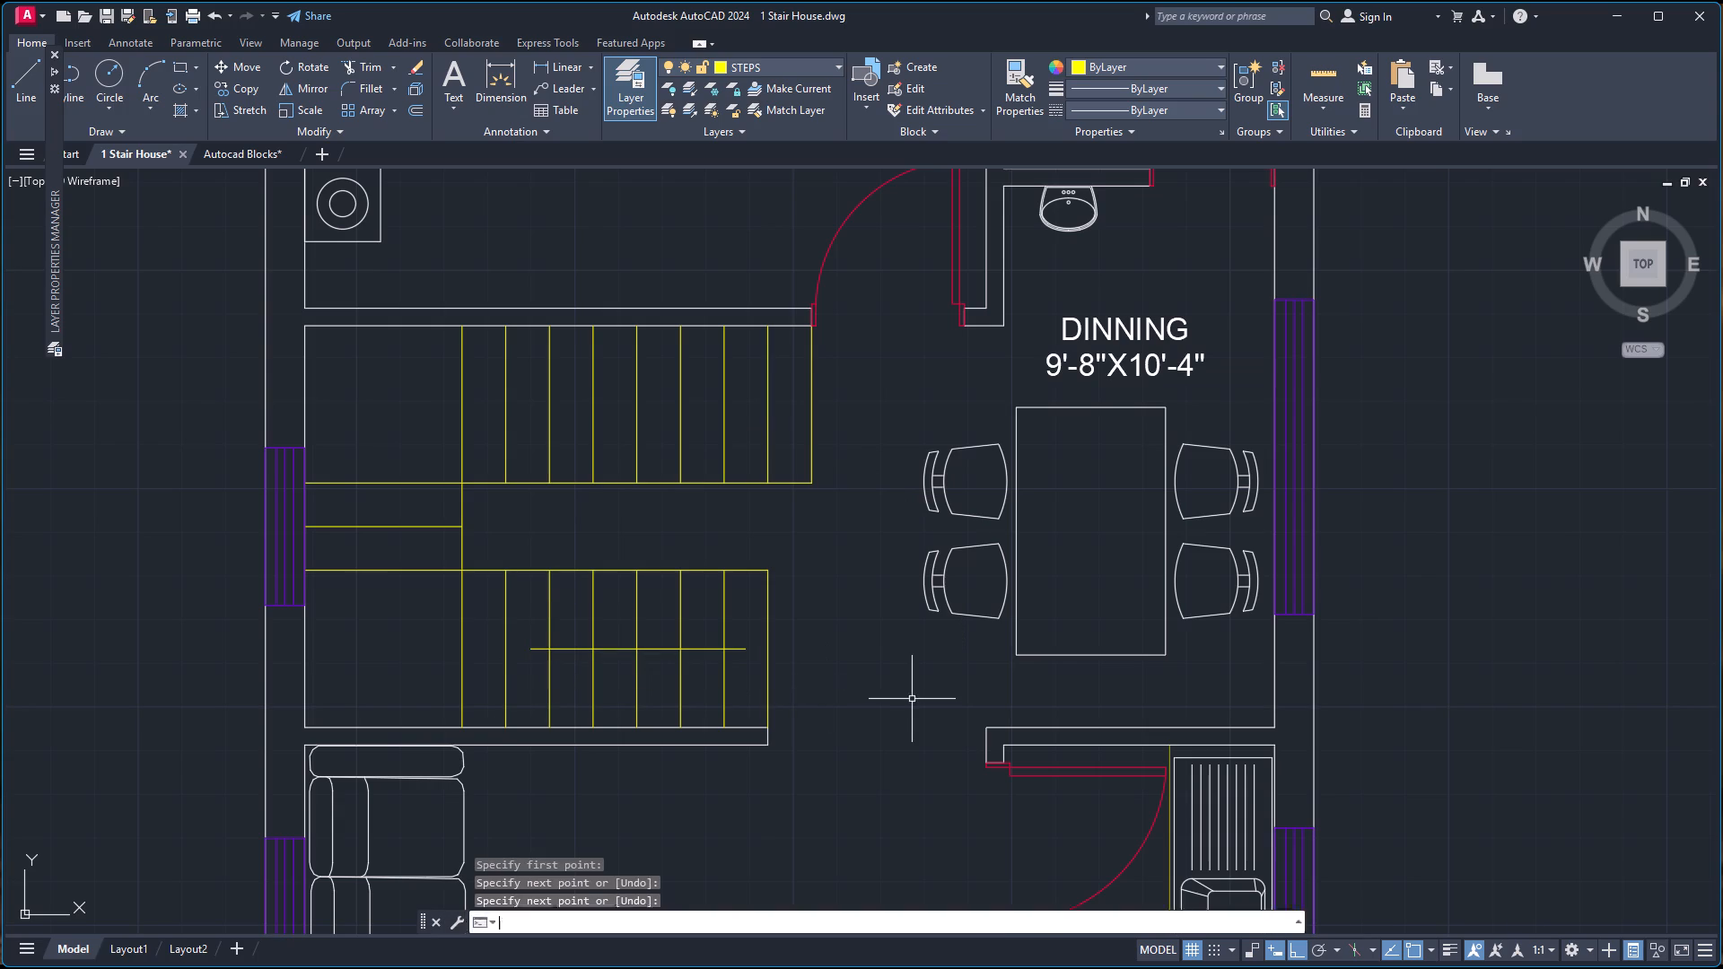
left_click(841, 720)
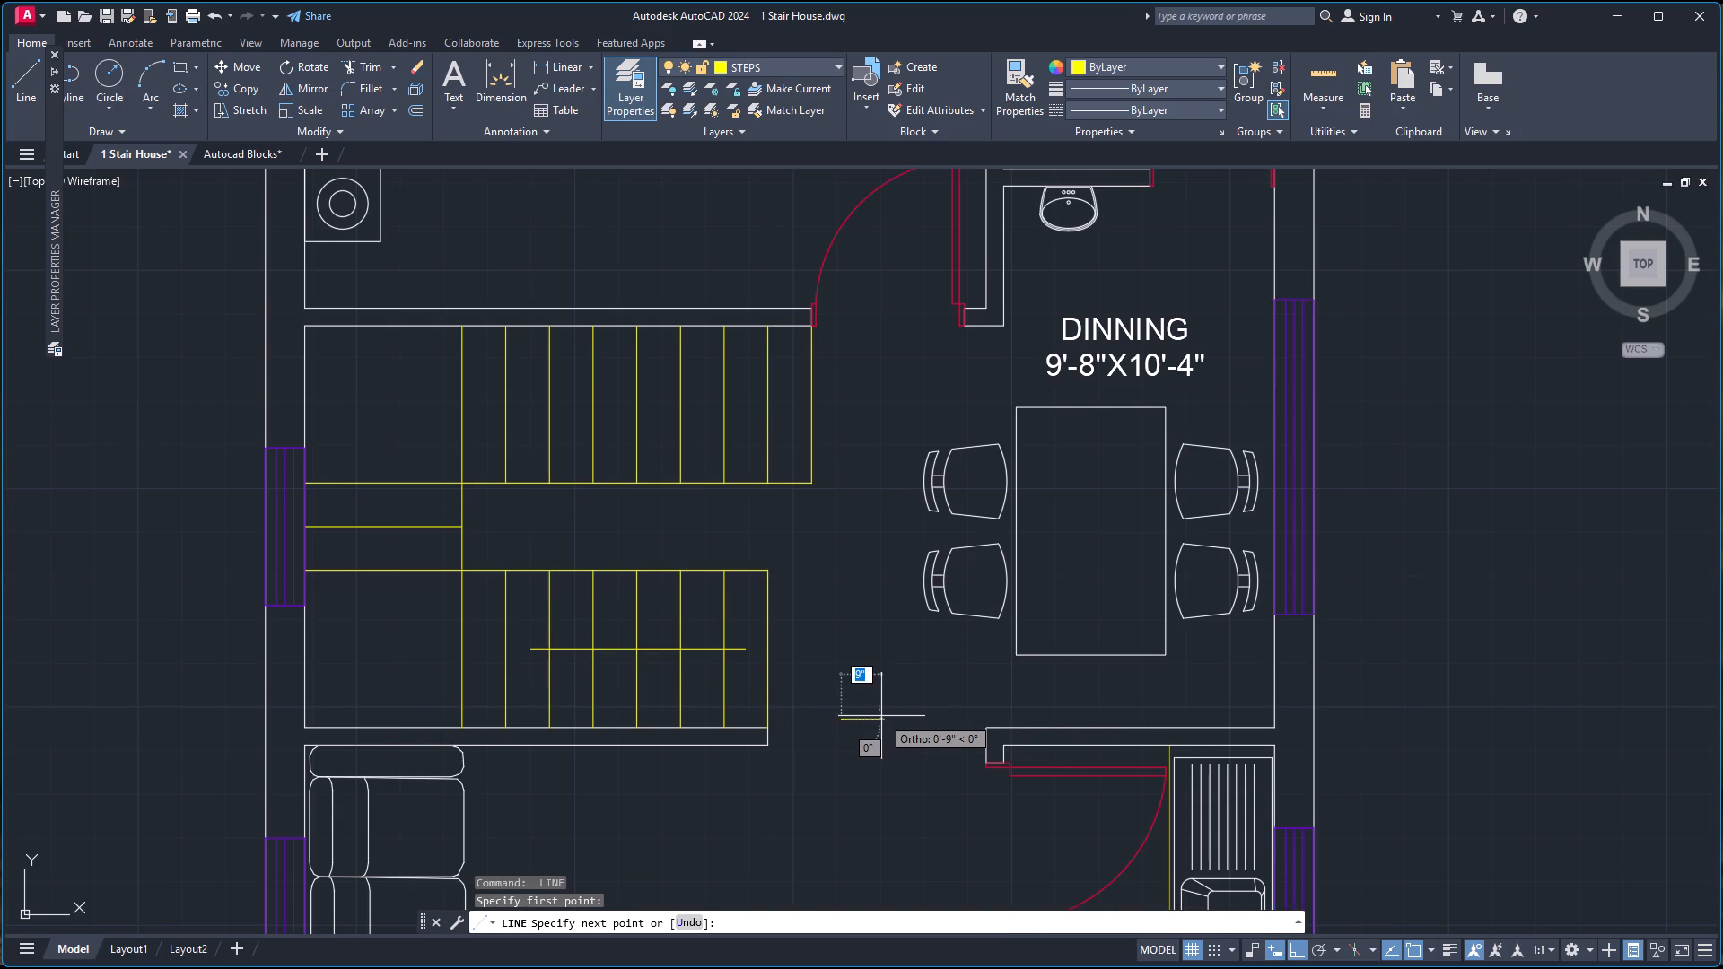
key("3")
key("Return")
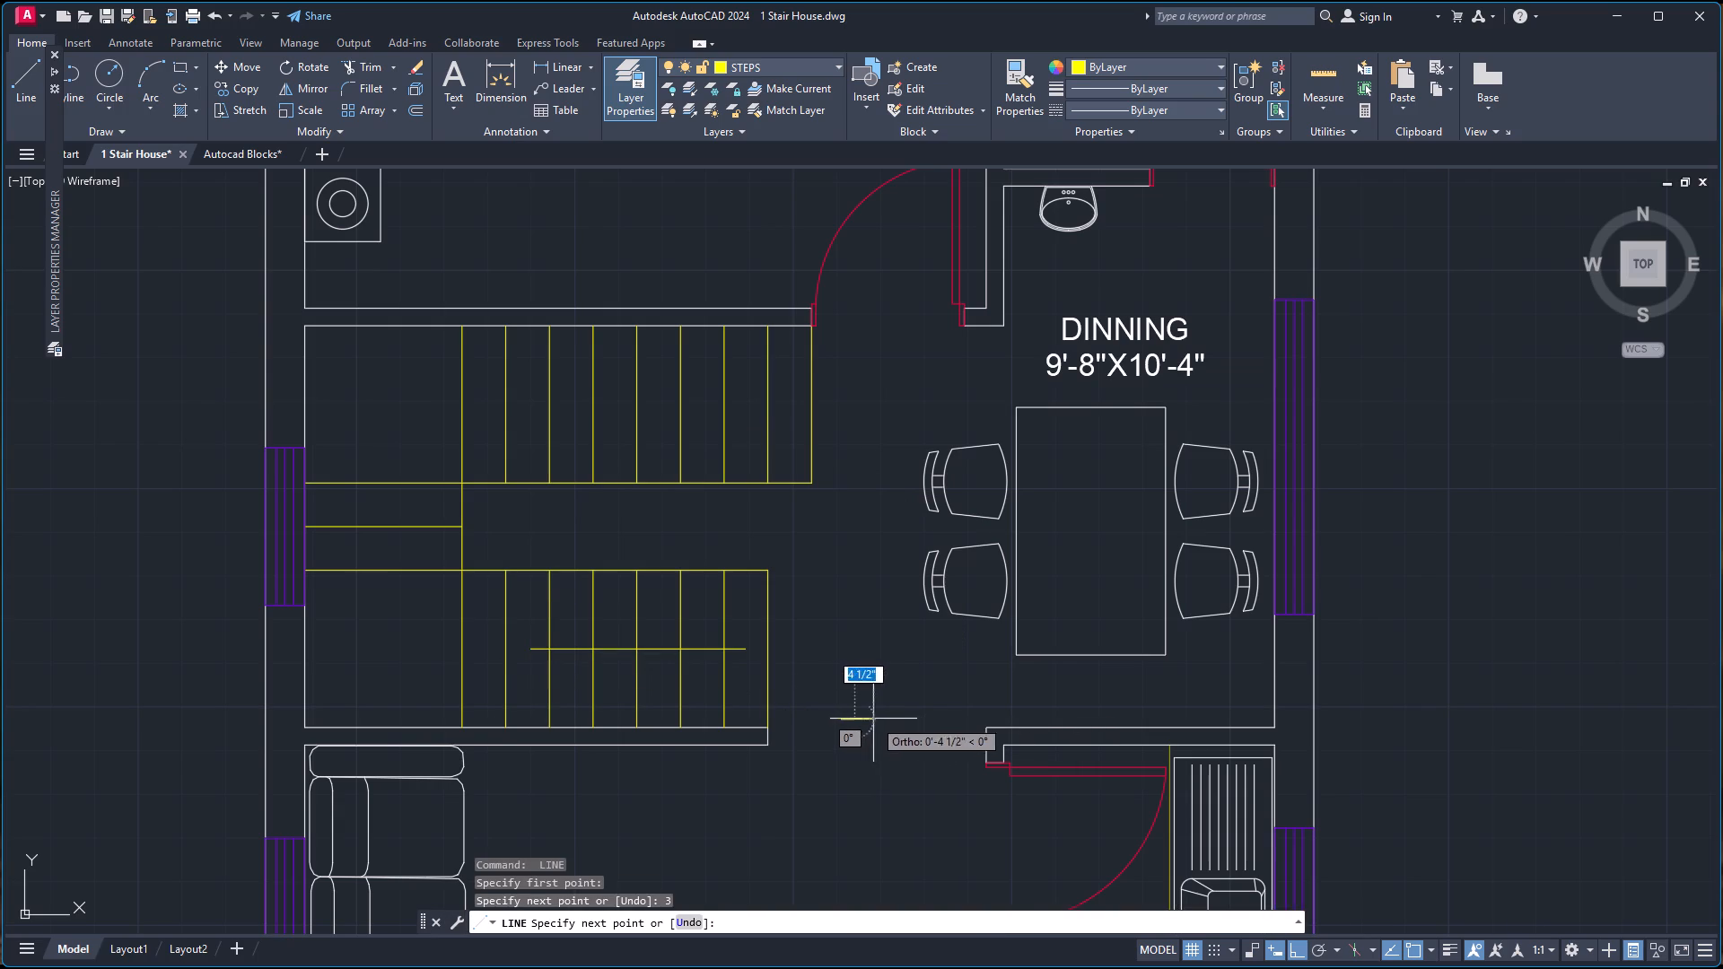
key("space")
scroll(860, 712, "up", 3)
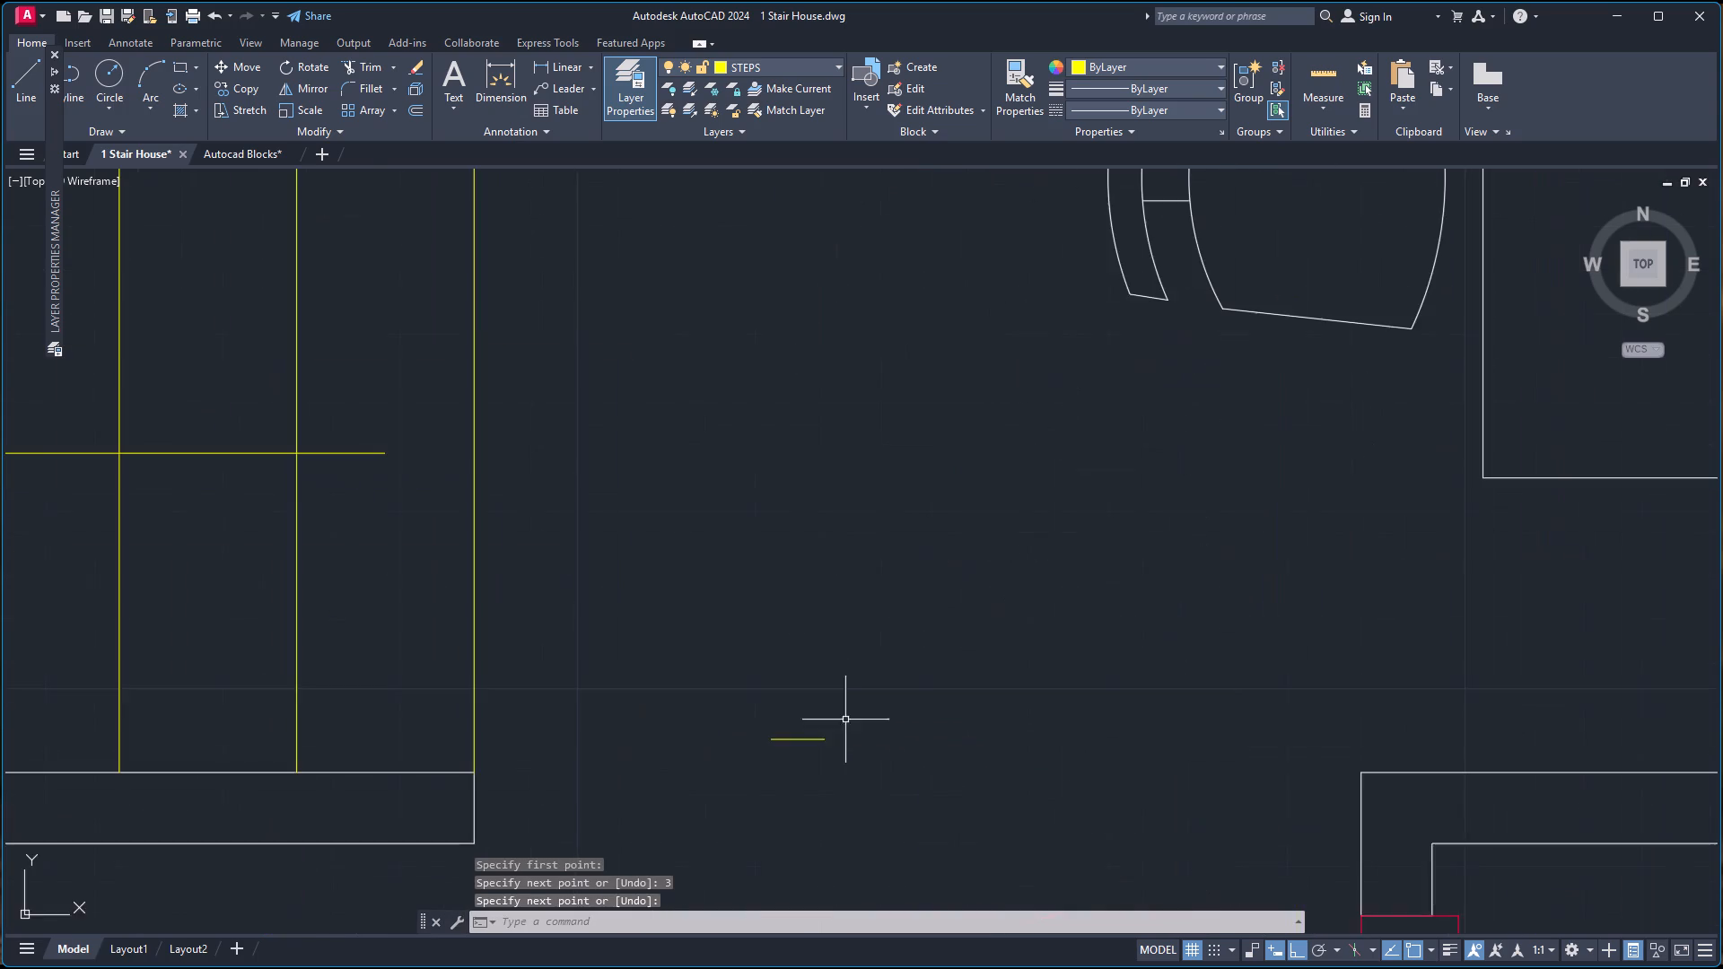
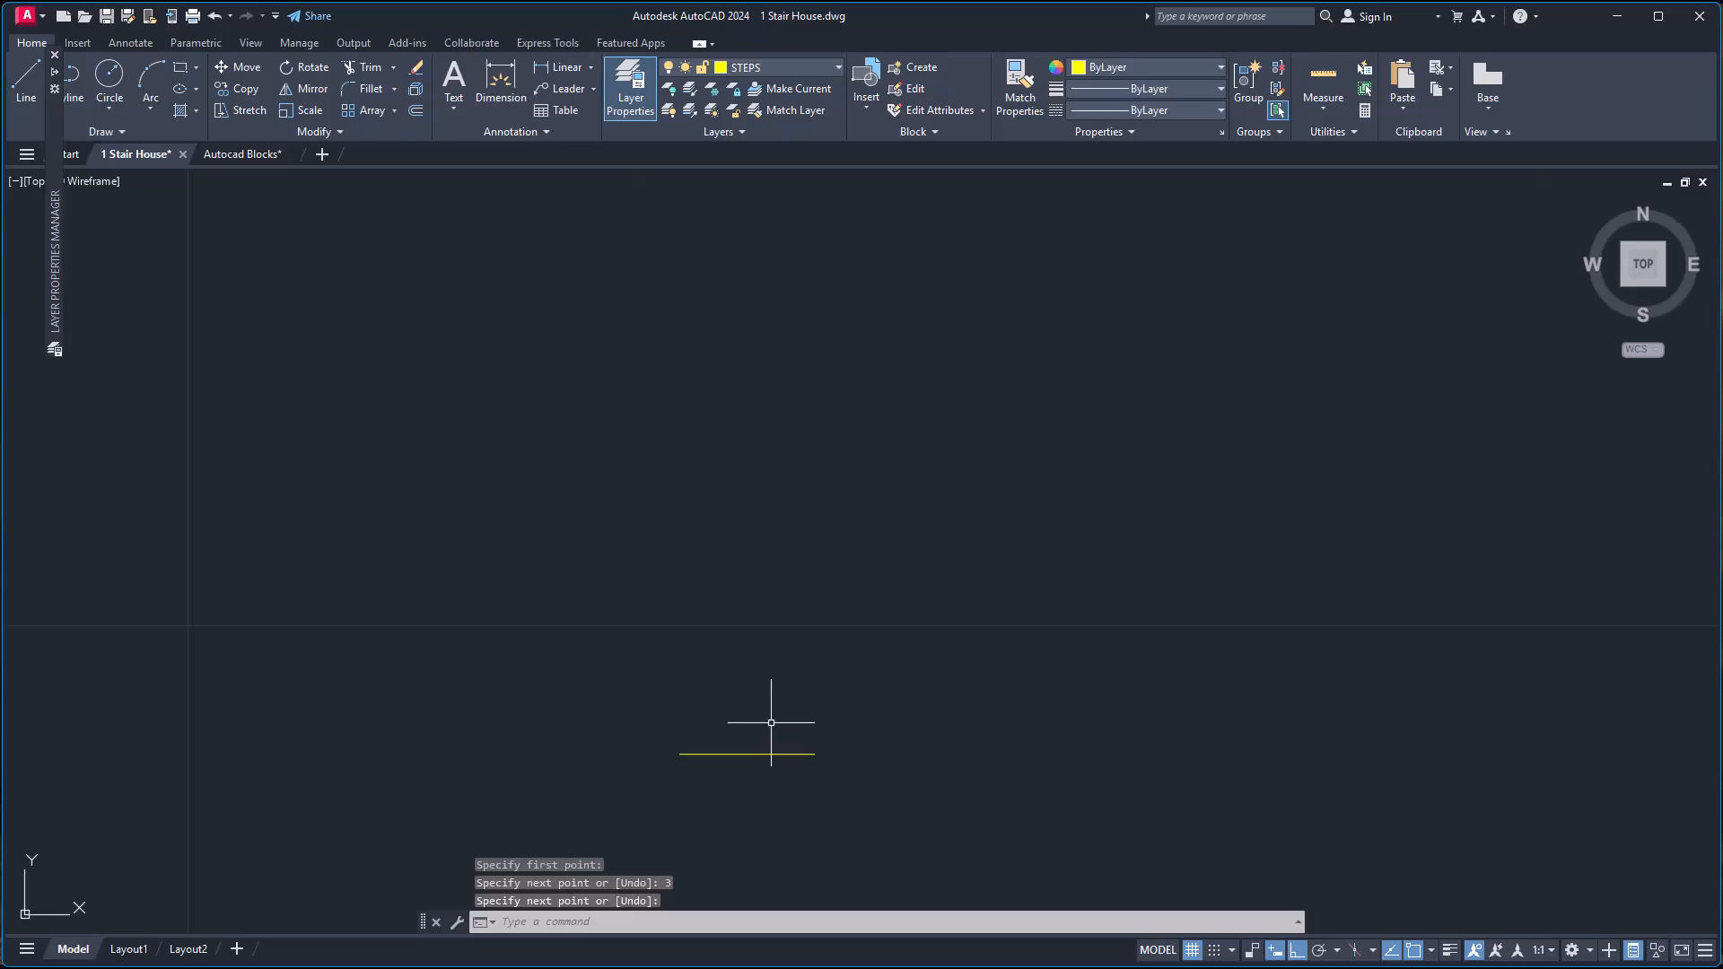
Draw a 1-inch vertical line up from the 3-inch line's midpoint and join its top to both ends, forming a triangle.
key("space")
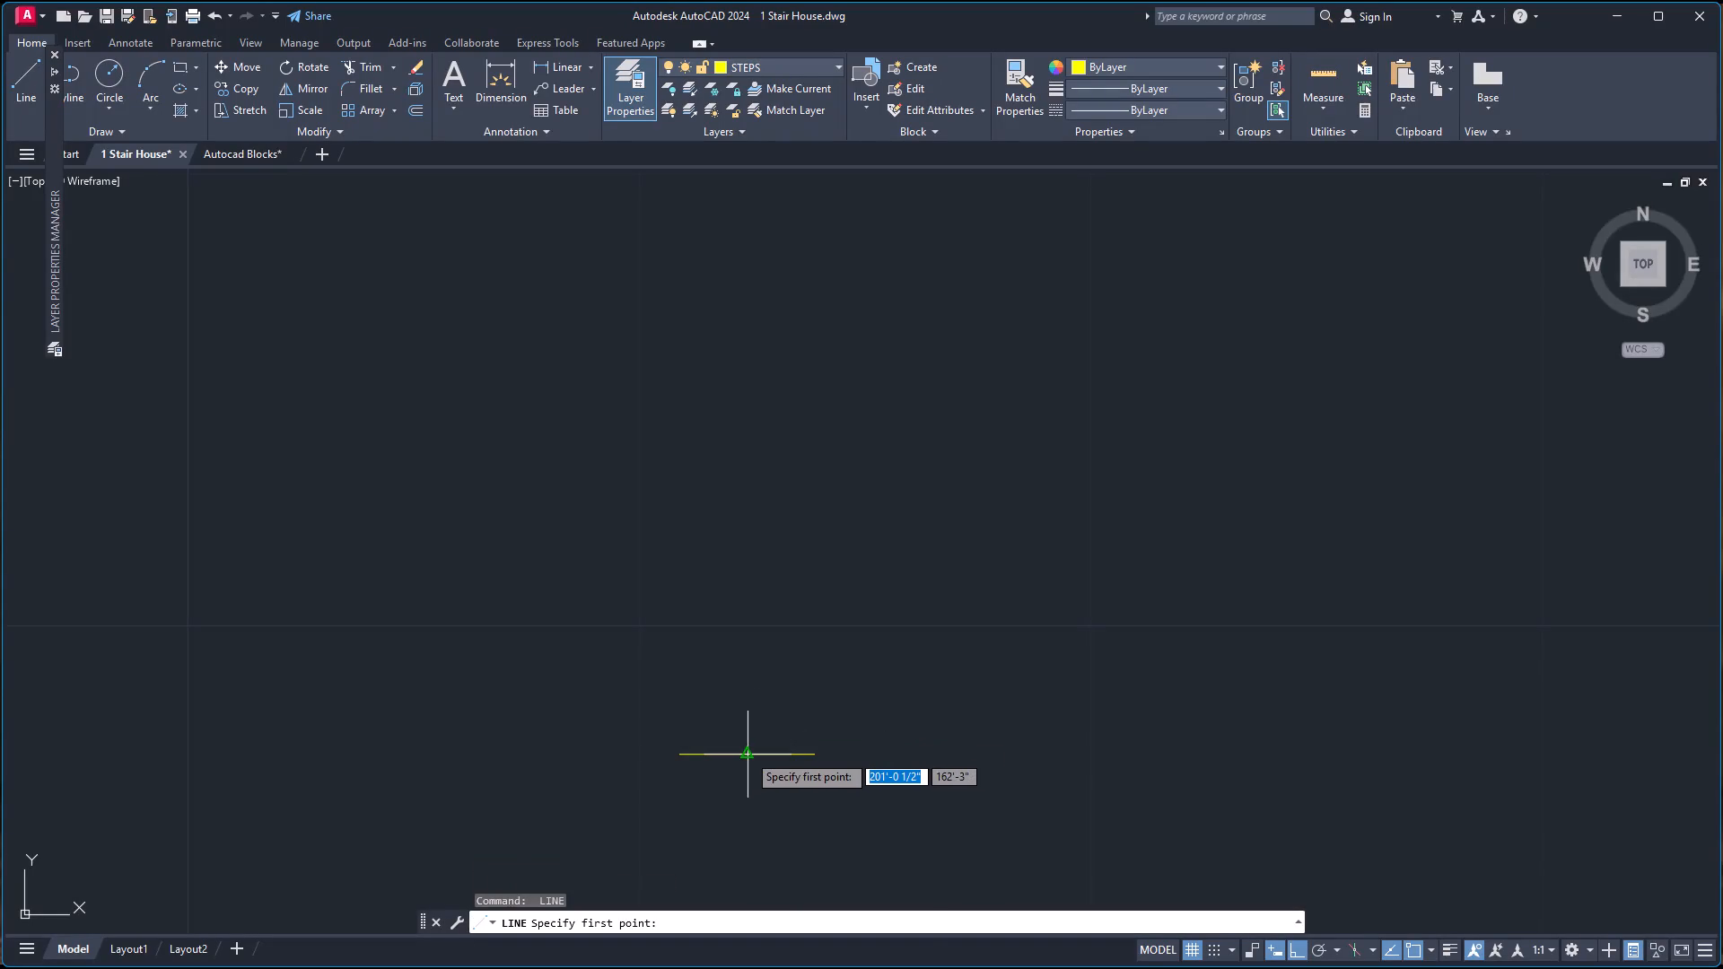
left_click(744, 754)
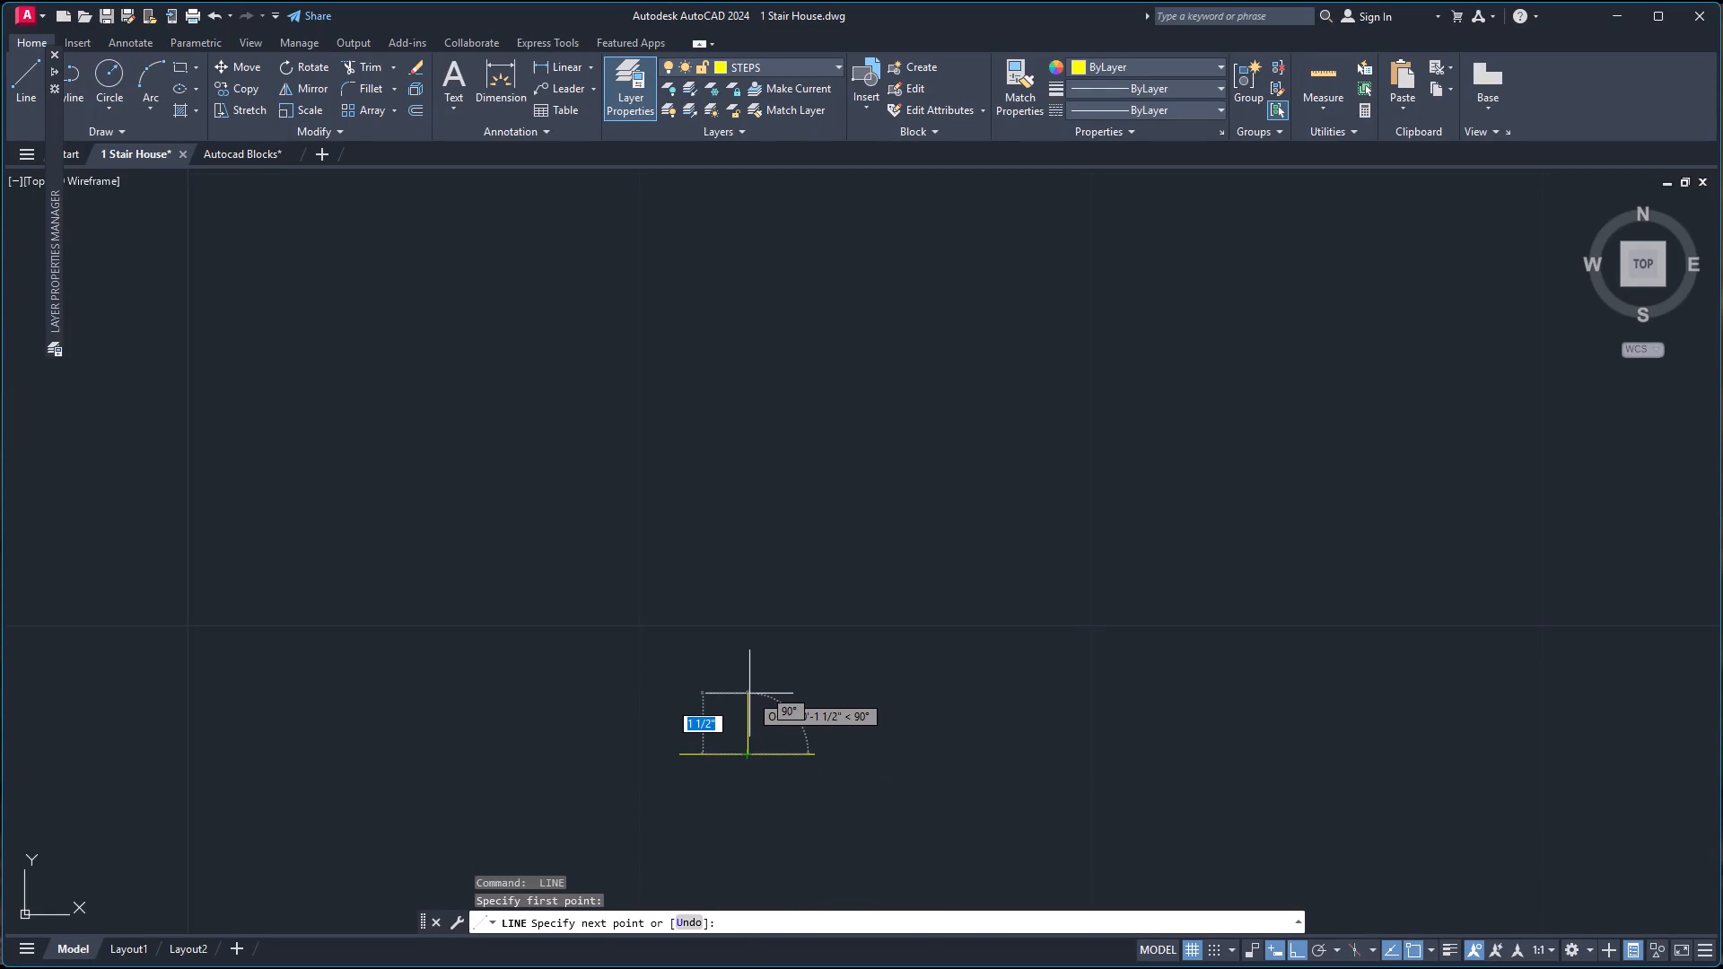
key("1")
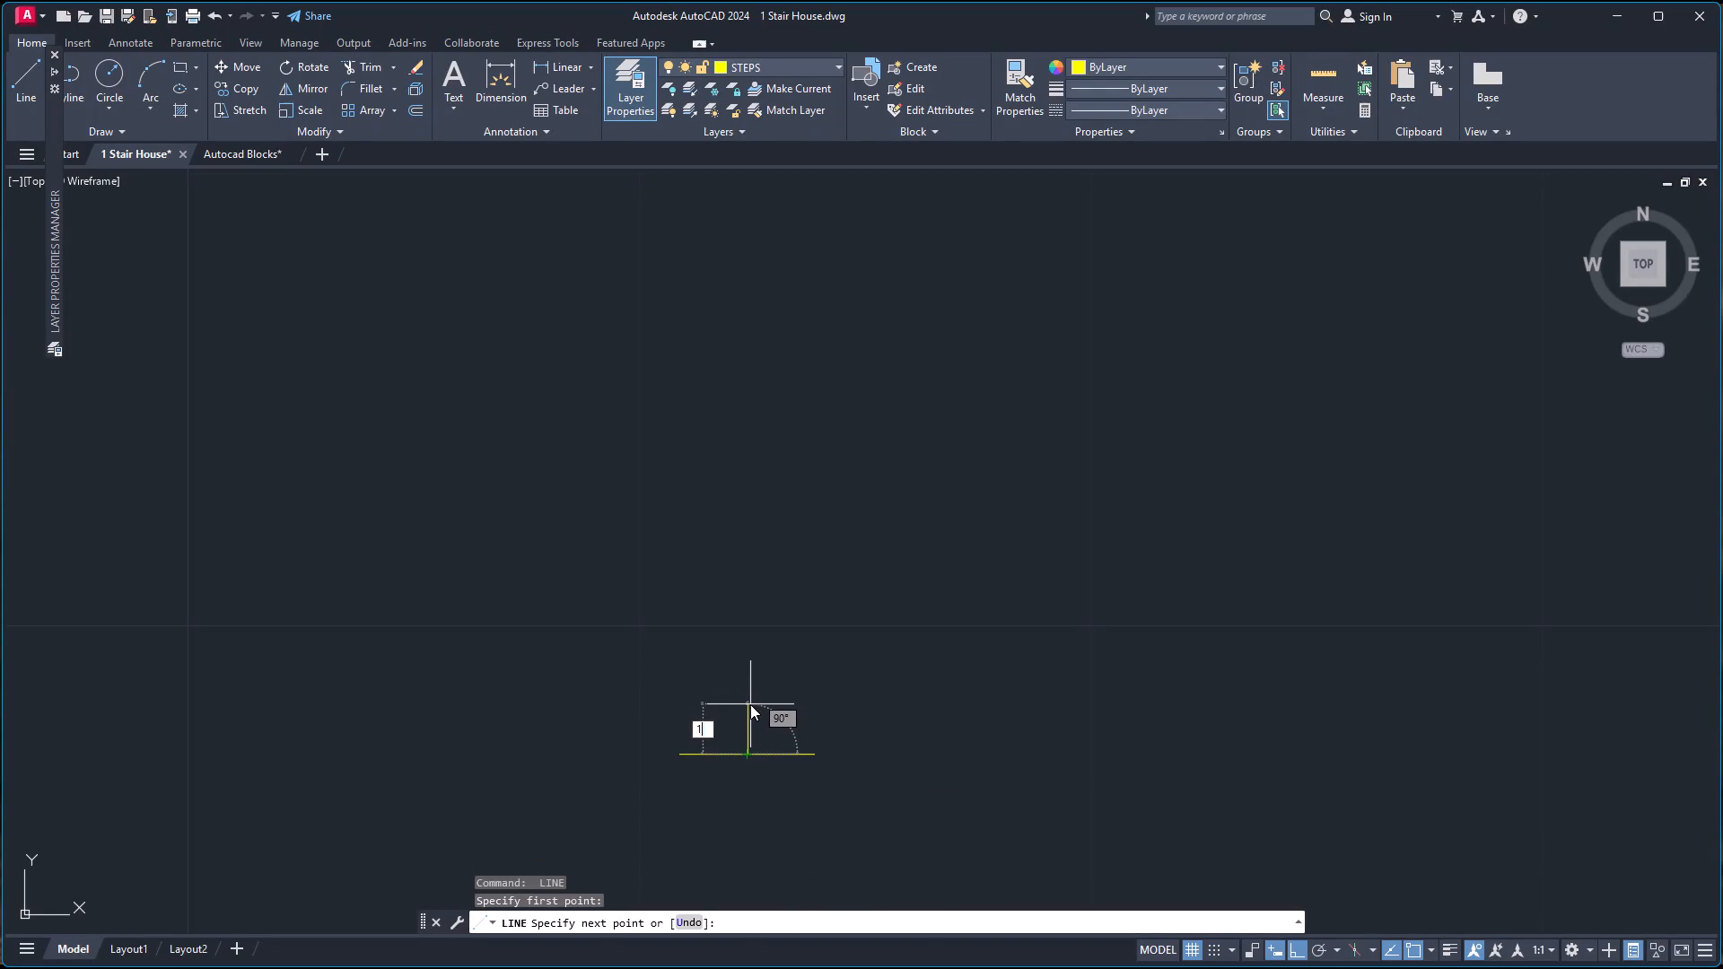
key("Return")
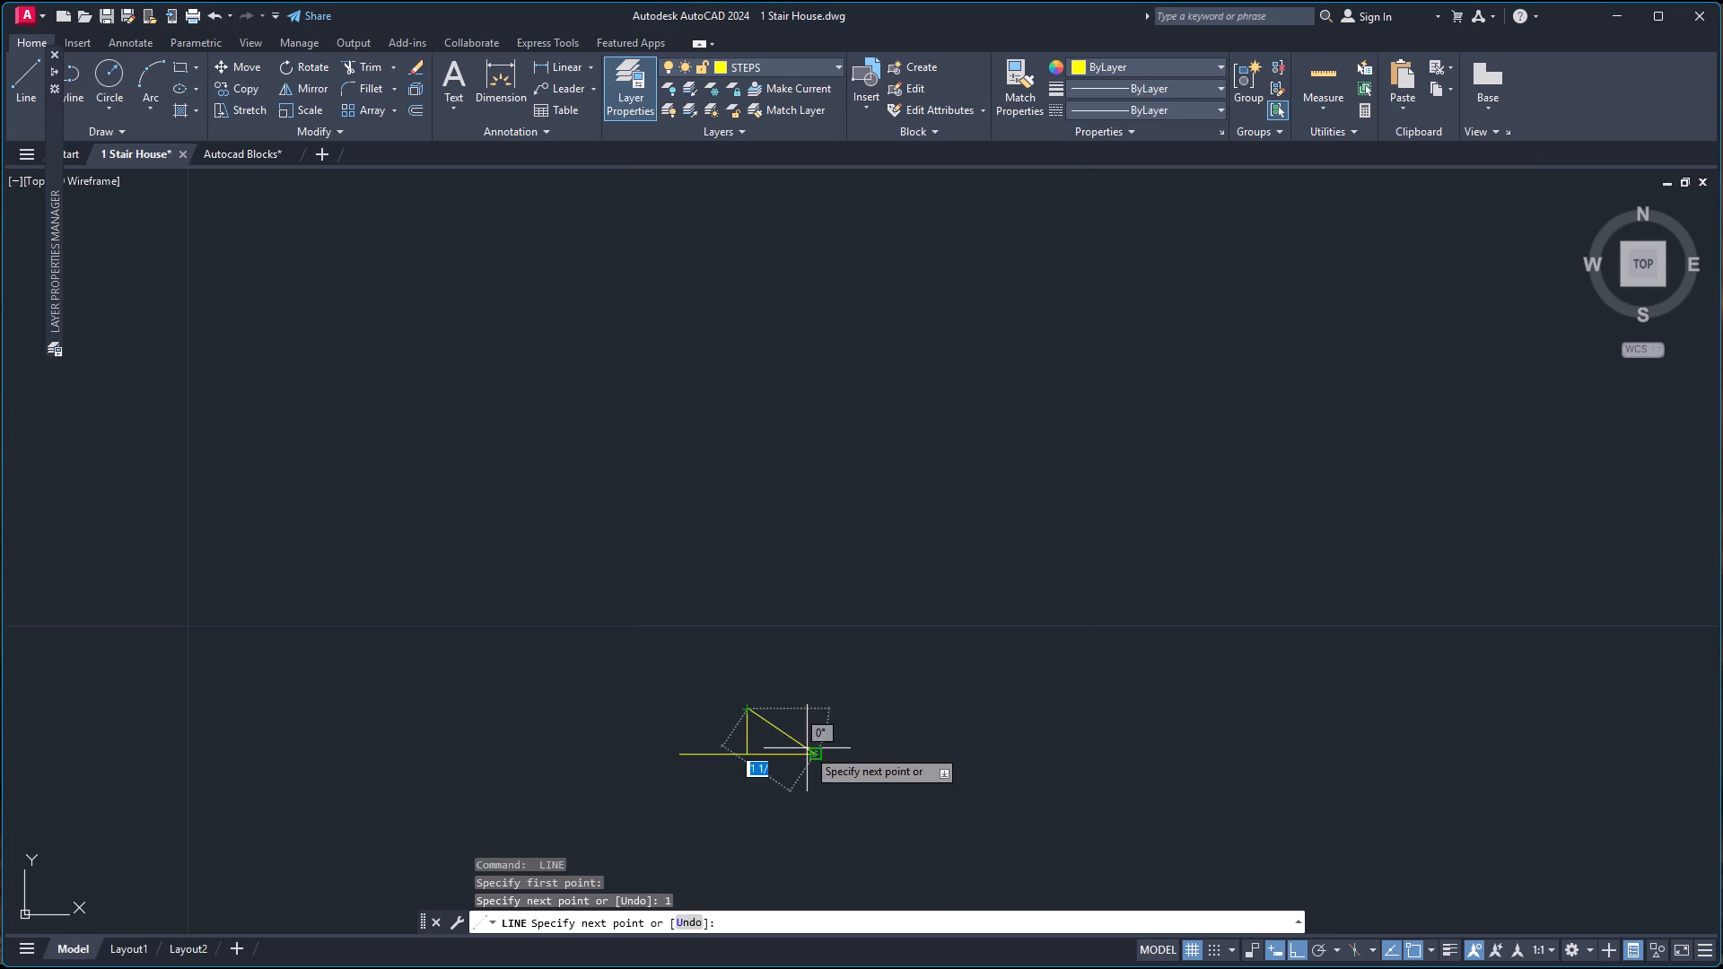
left_click(808, 750)
key("space")
key("space")
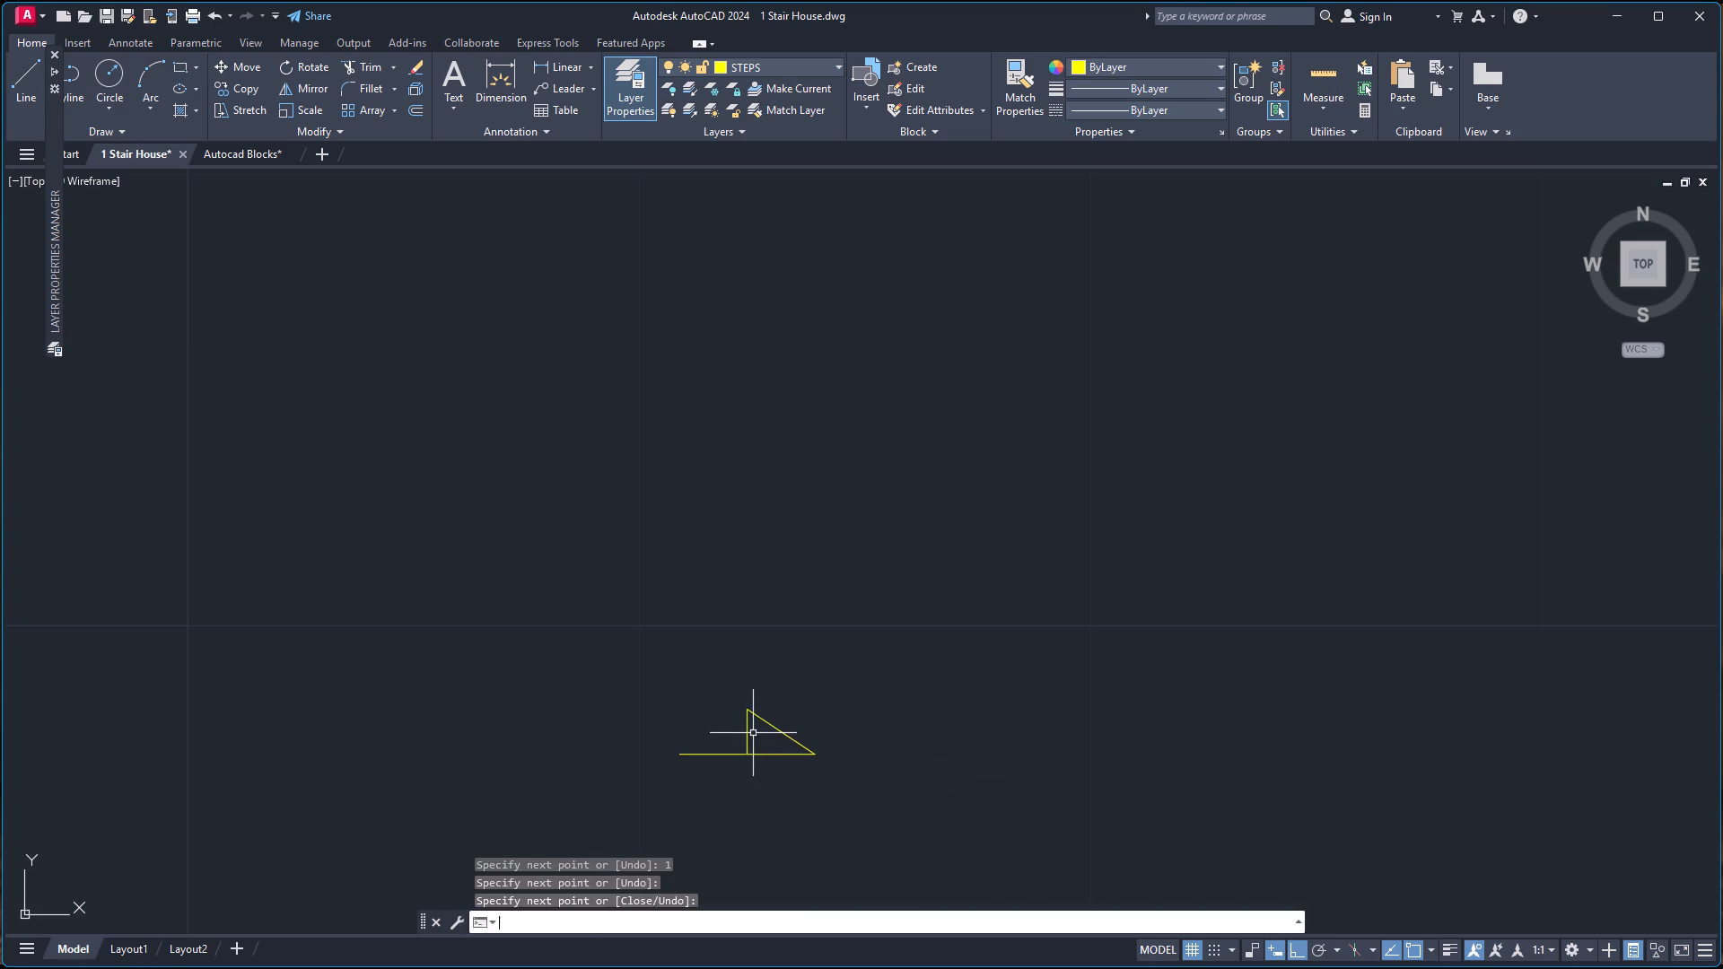
left_click(743, 711)
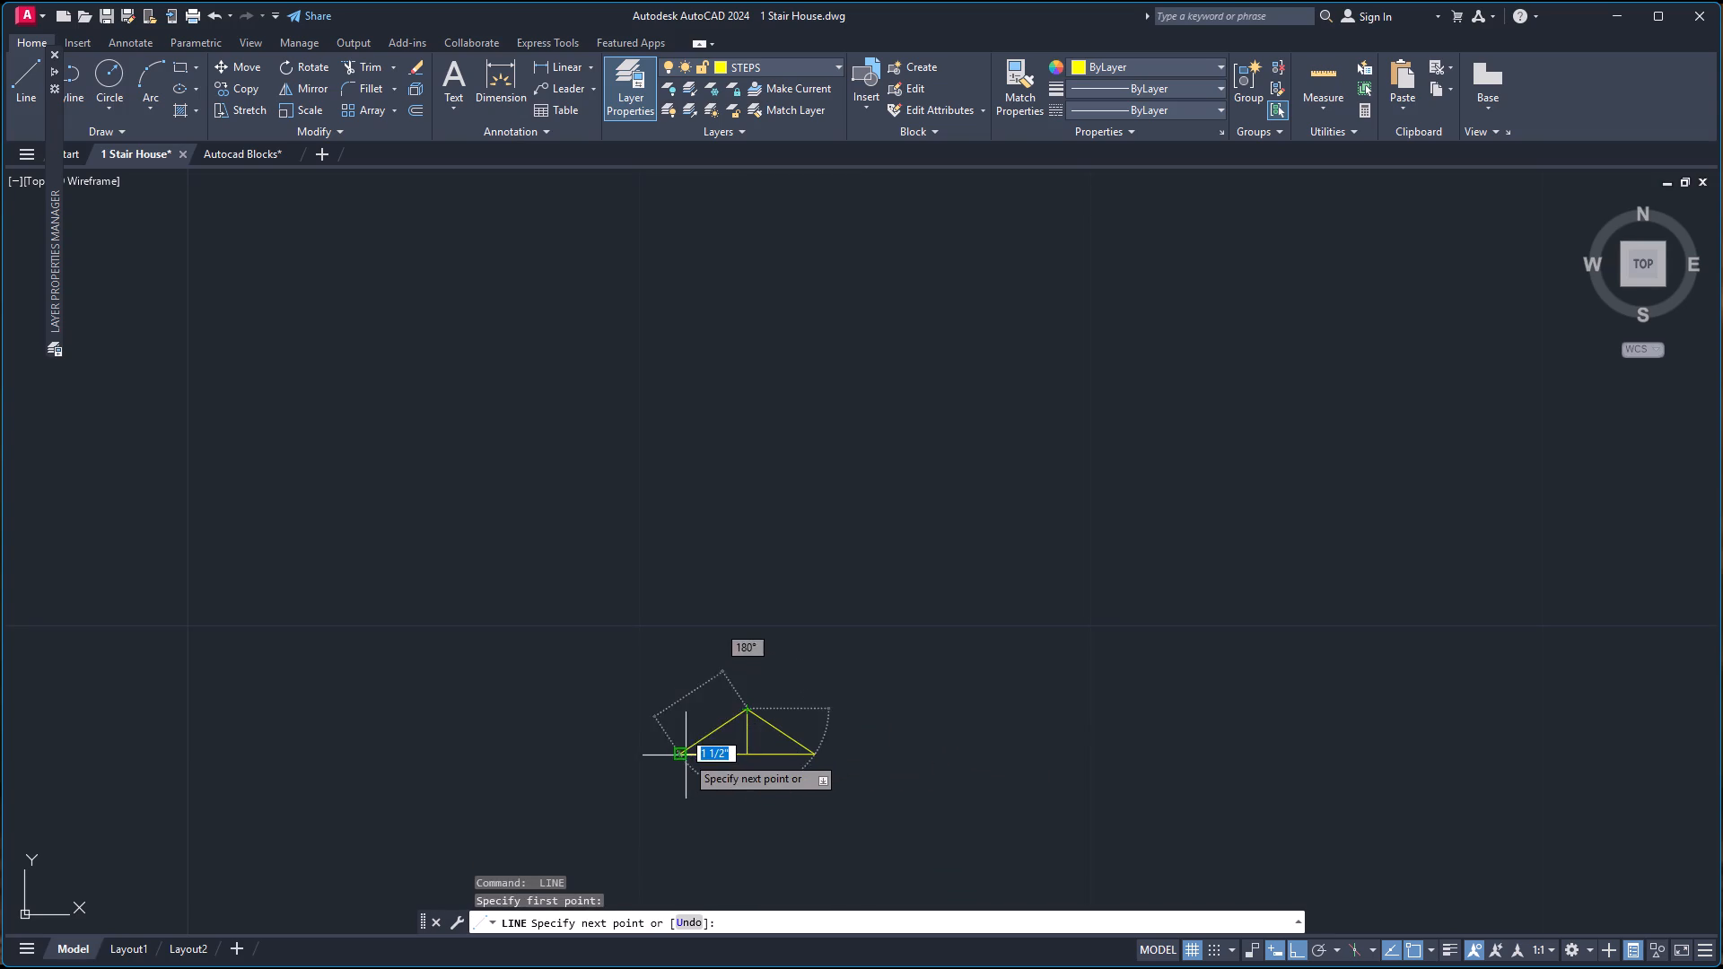
left_click(683, 755)
key("space")
Delete the vertical centre line inside the triangle.
left_click(749, 748)
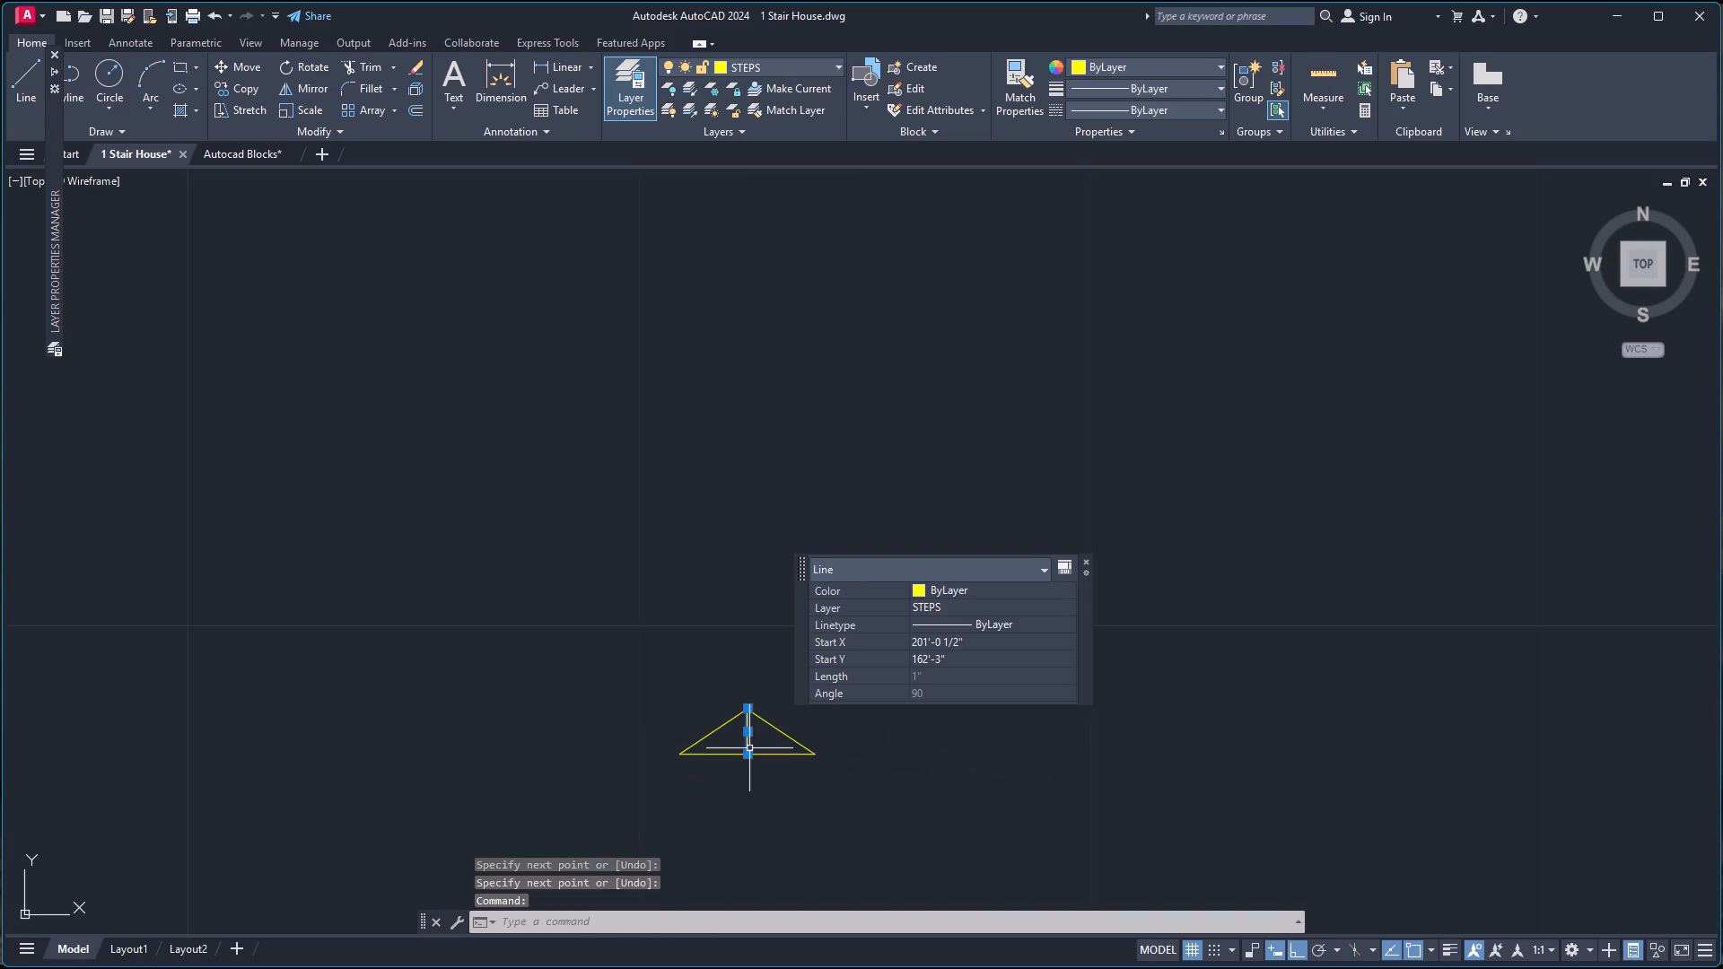
key("Delete")
Fill the triangle with a solid hatch in the layer colour.
key("h")
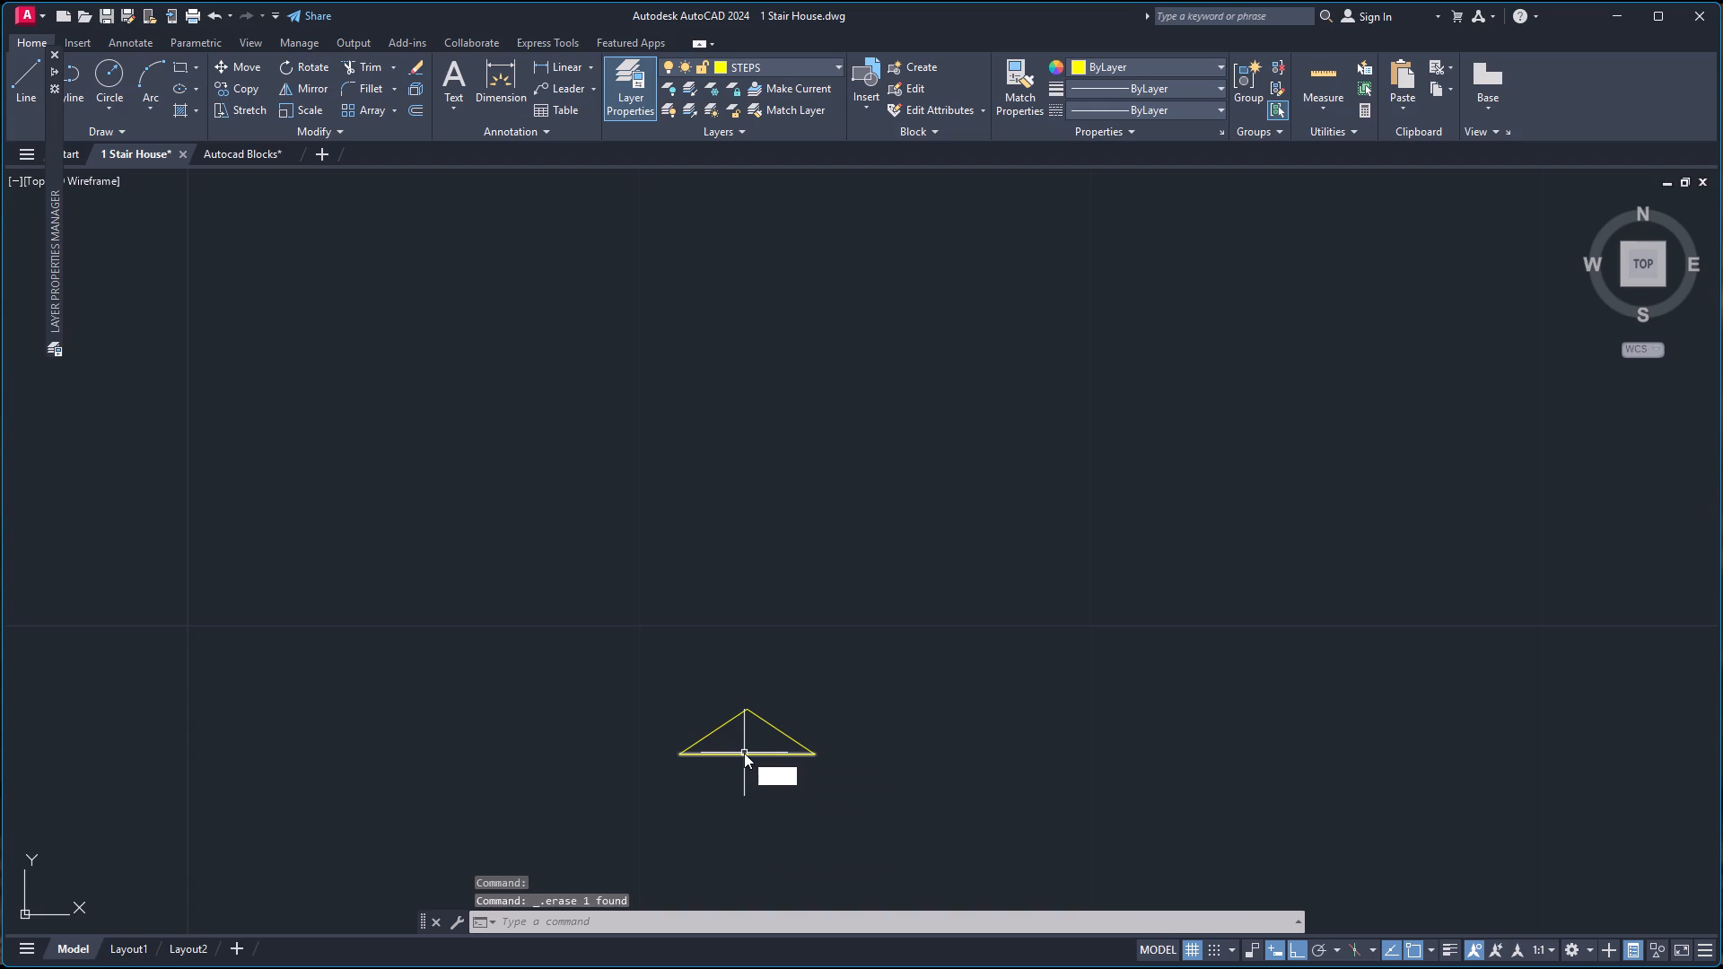
key("Return")
left_click(748, 728)
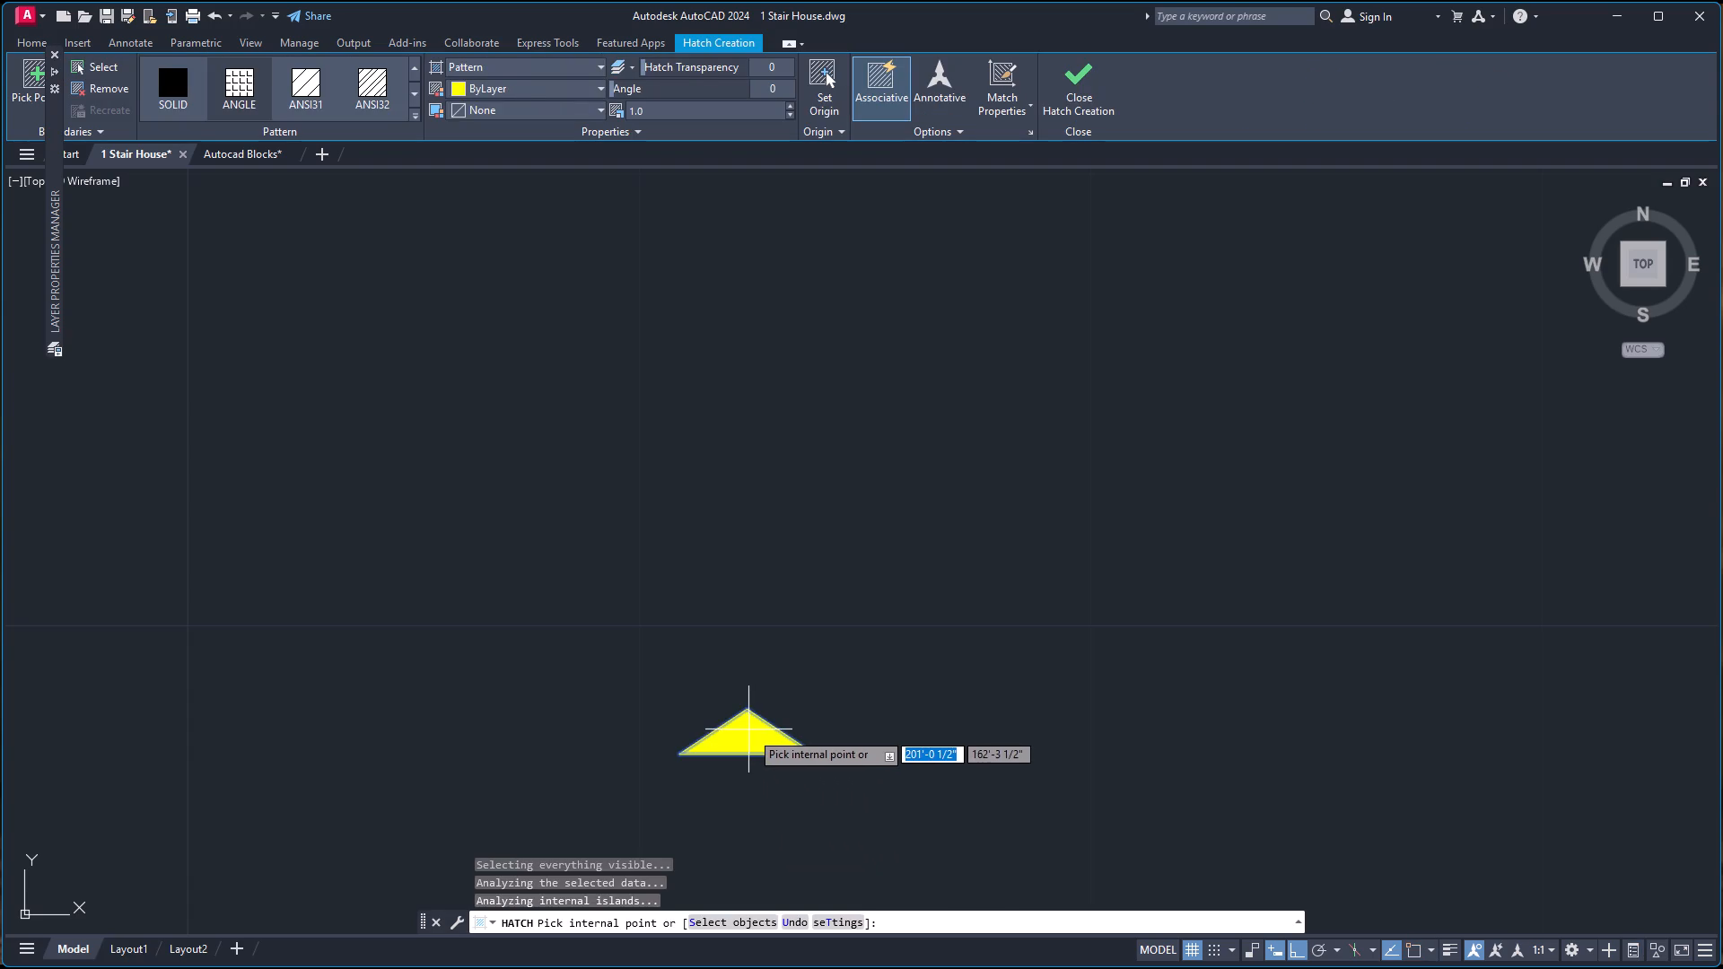
key("Escape")
Group the triangle's three outline lines and its solid hatch into one arrowhead.
left_click(648, 688)
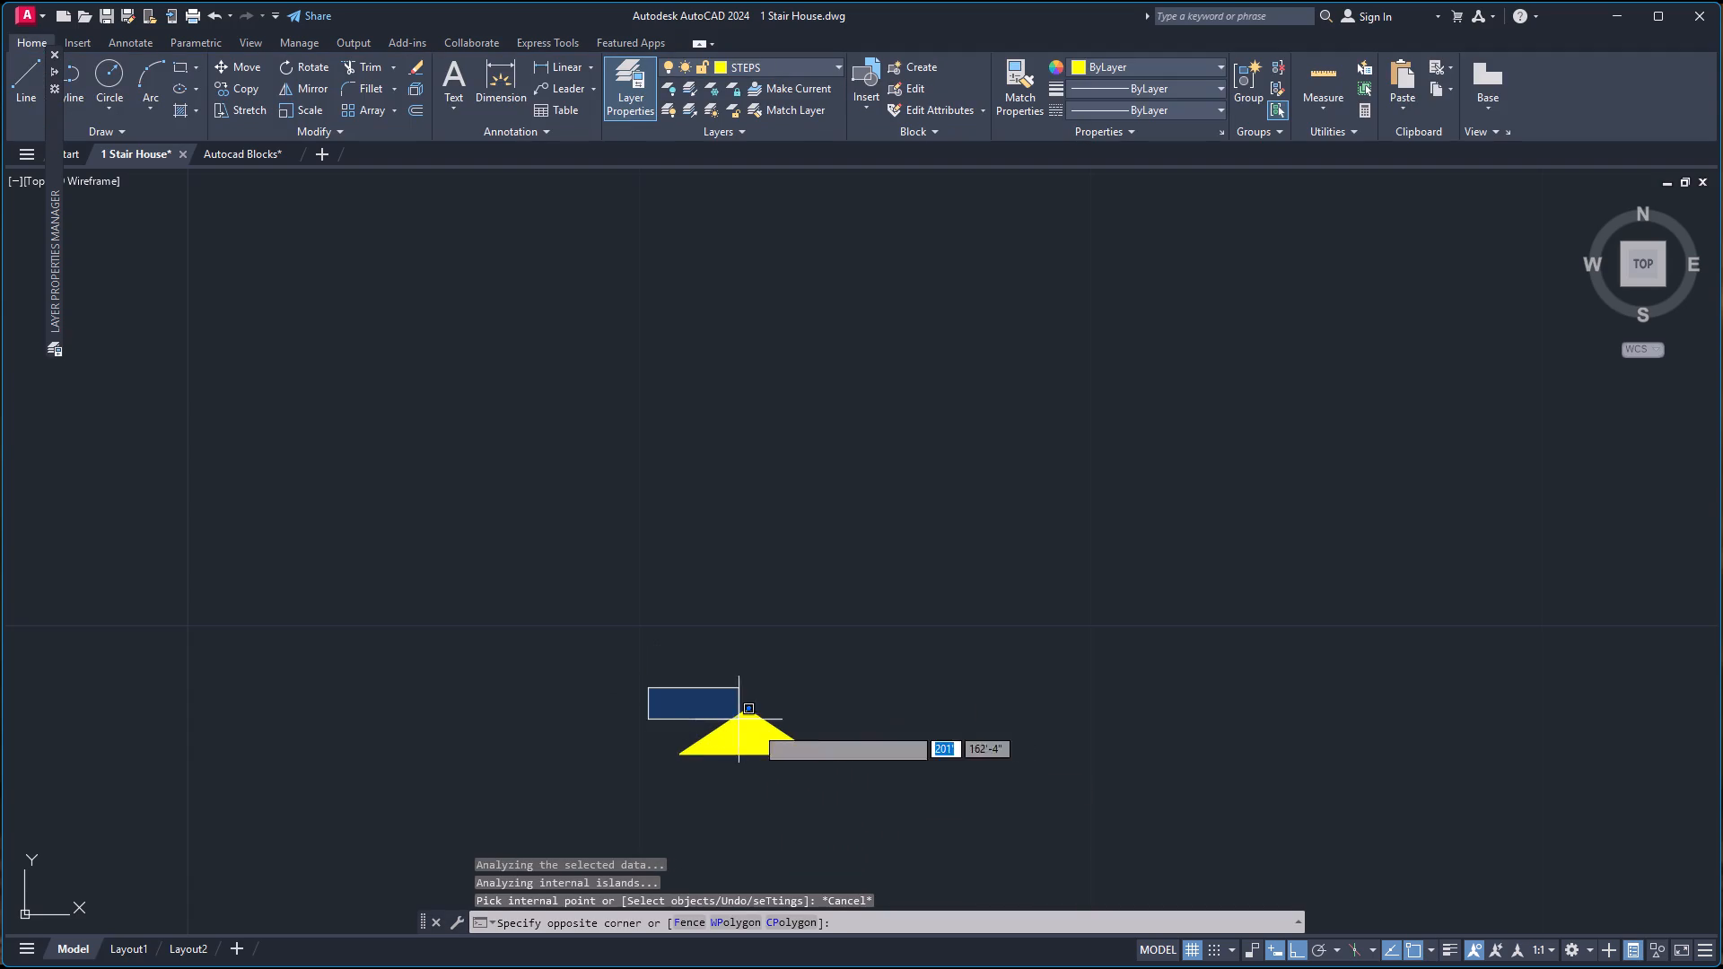
left_click(869, 812)
key("g")
key("Return")
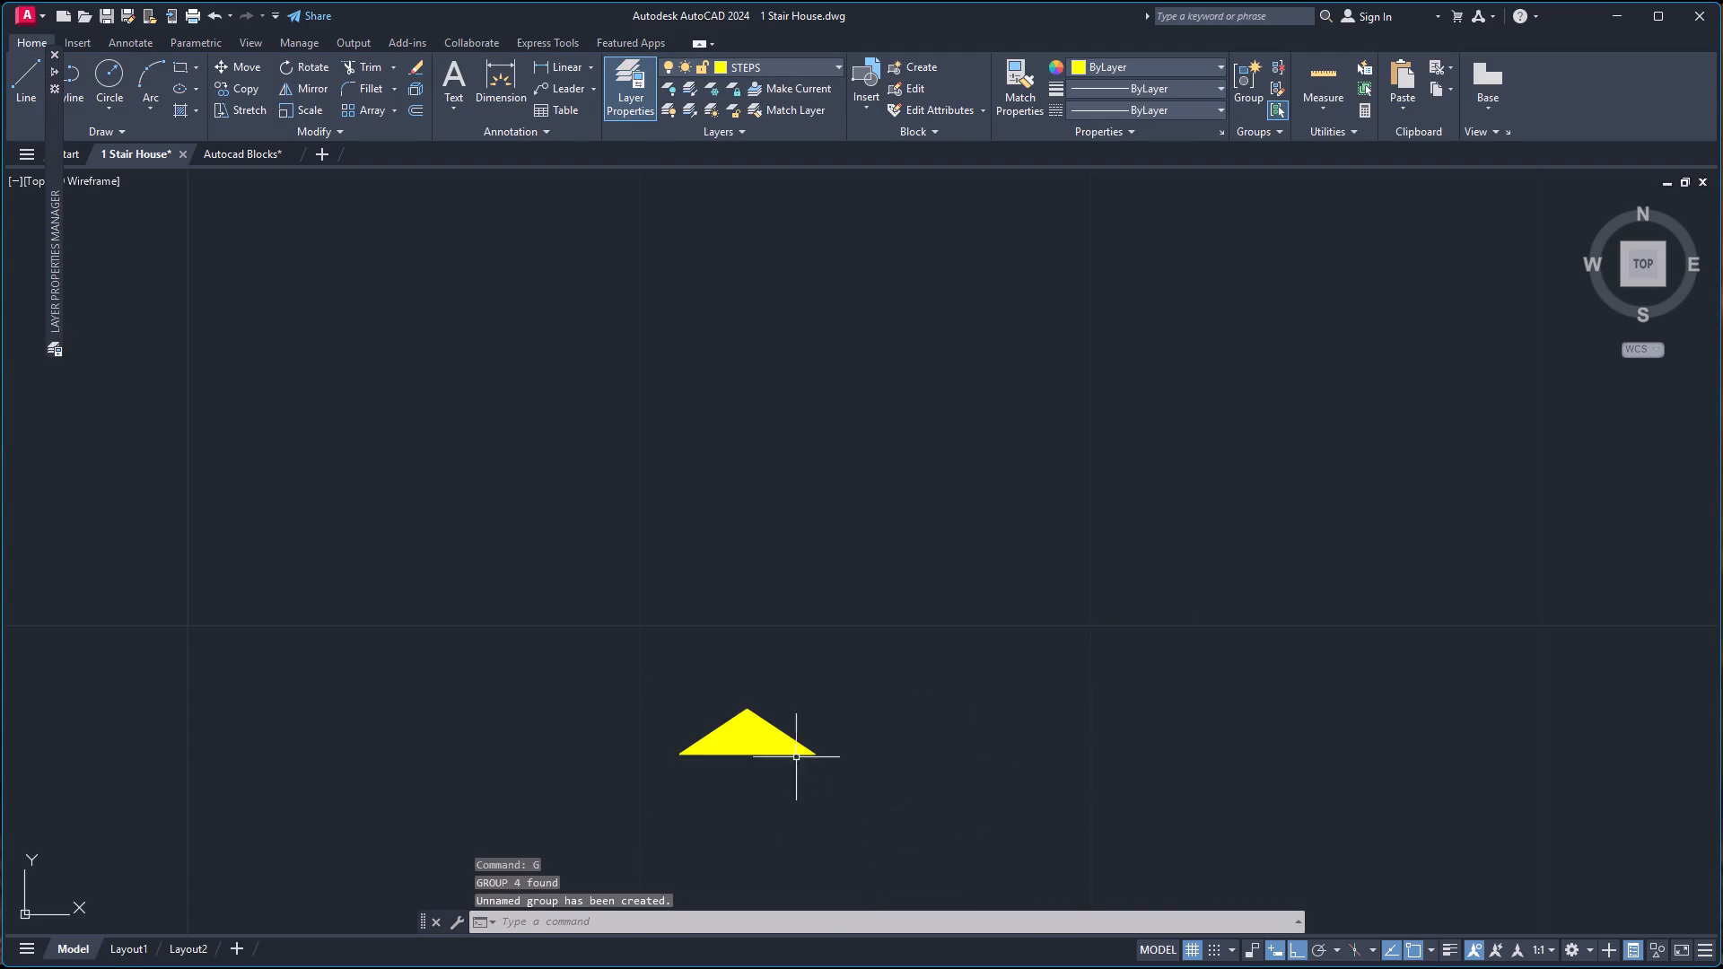
Rotate the arrowhead group 90° counterclockwise about its base midpoint so it points west.
left_click(764, 753)
key("r")
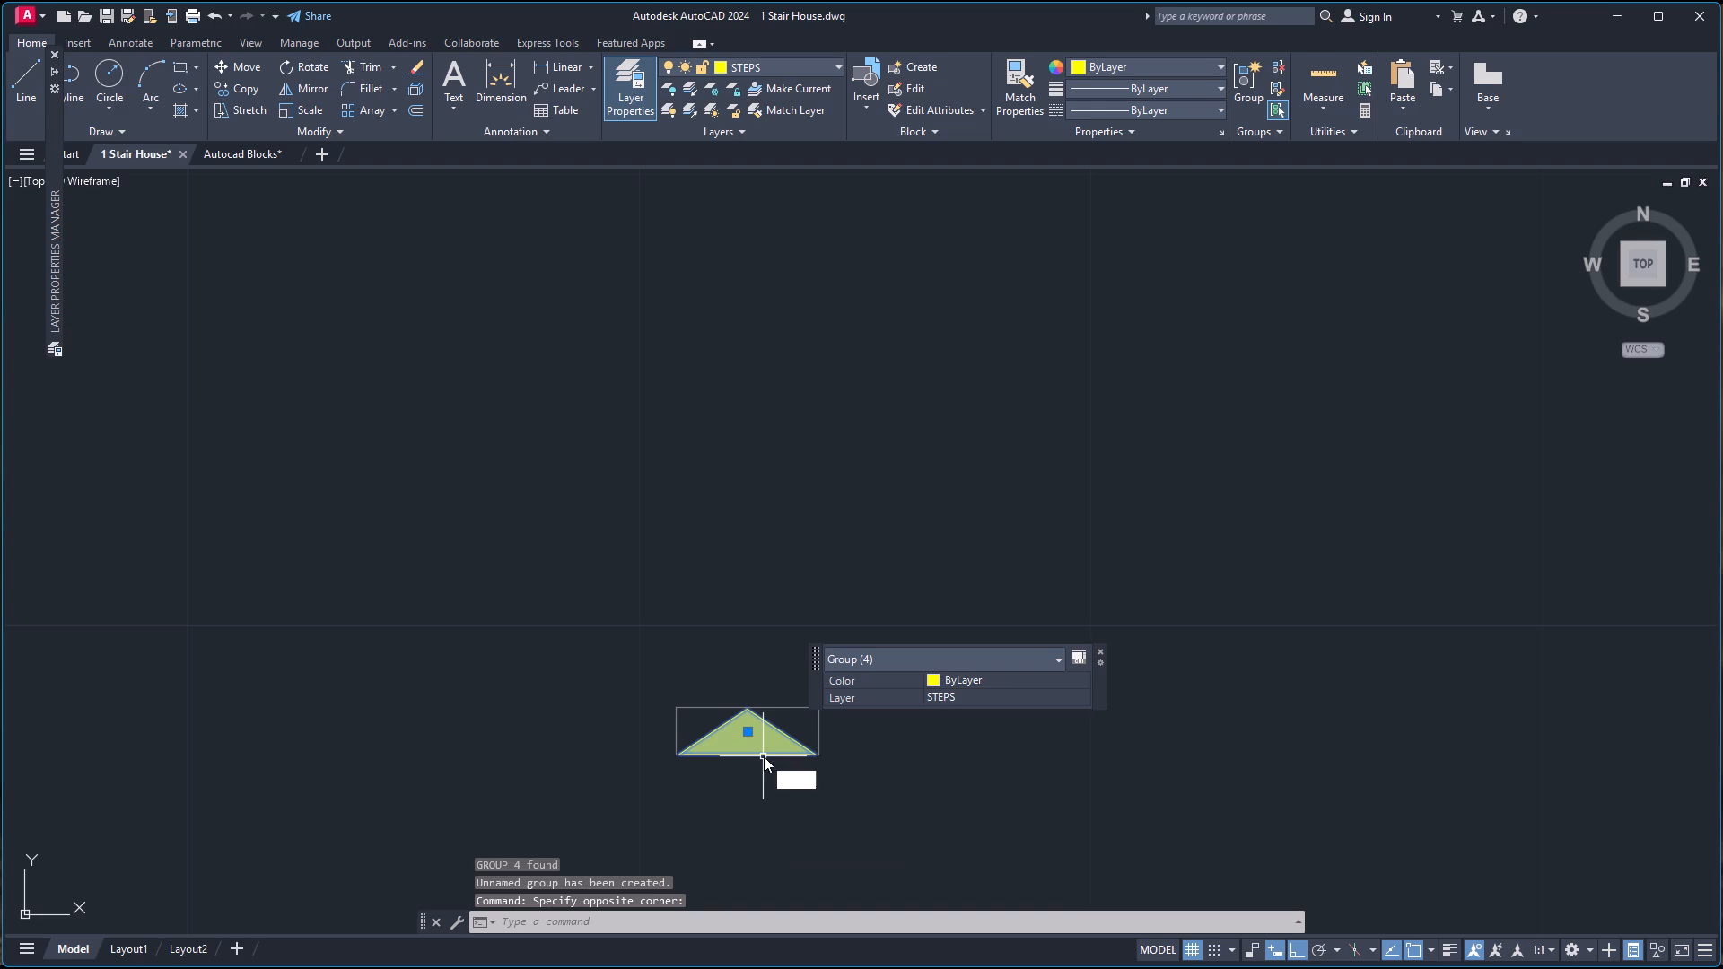
key("o")
key("Return")
left_click(746, 758)
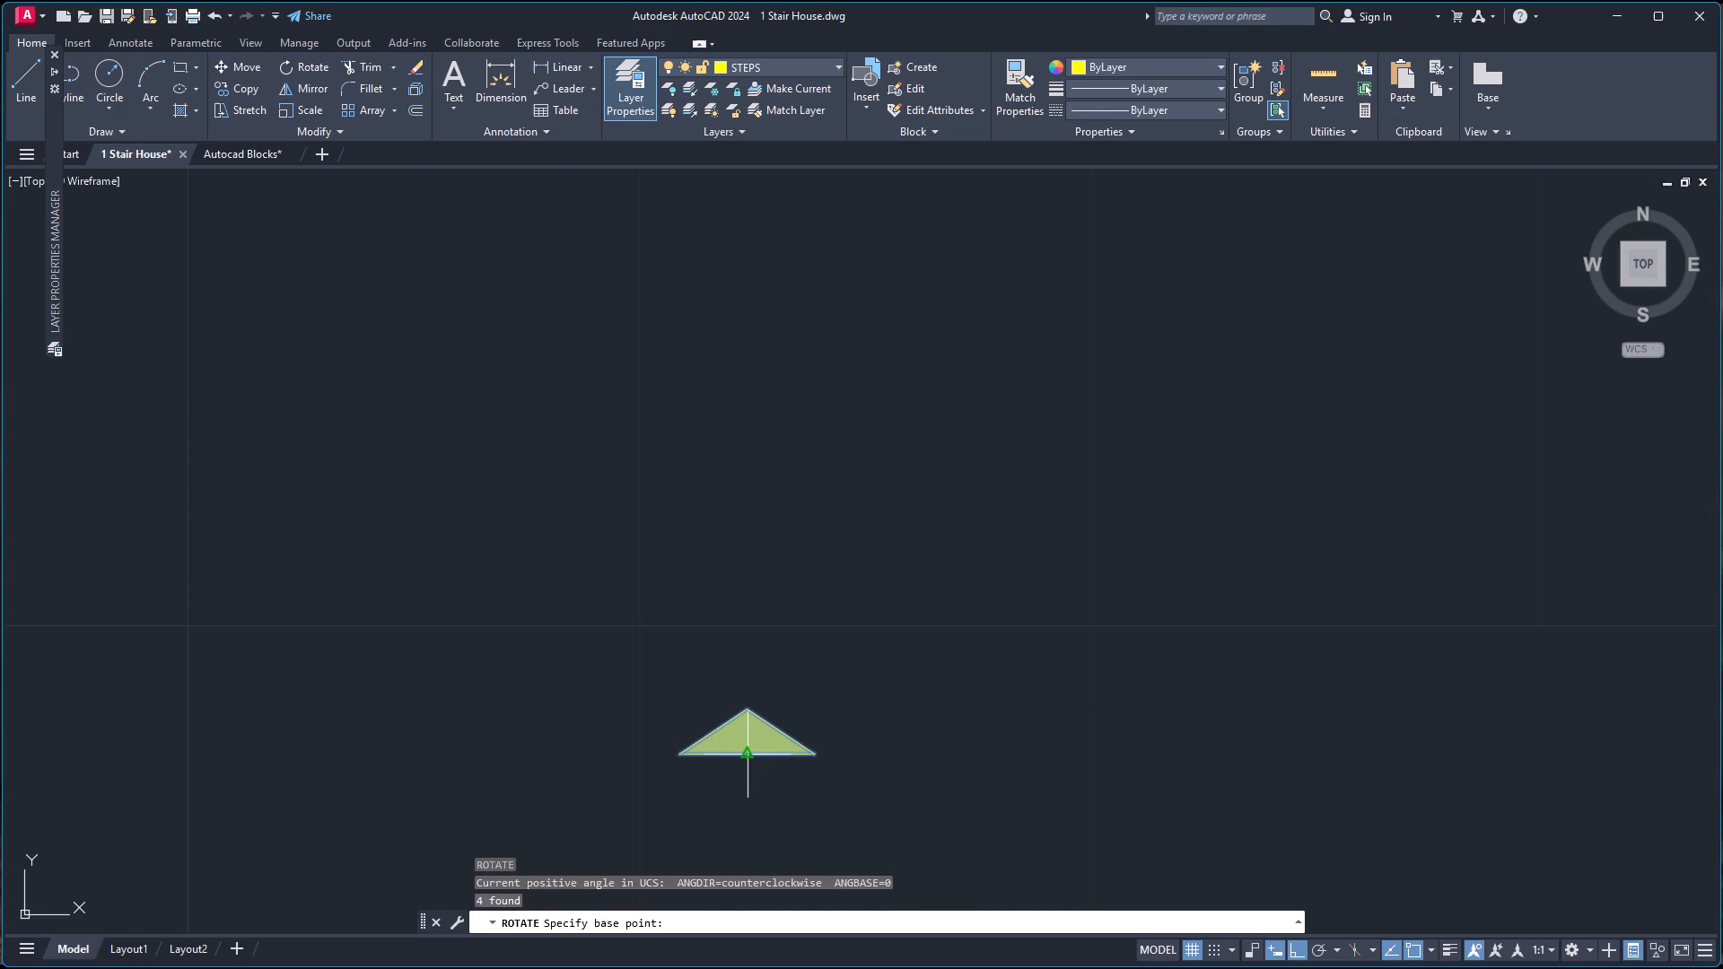
left_click(763, 662)
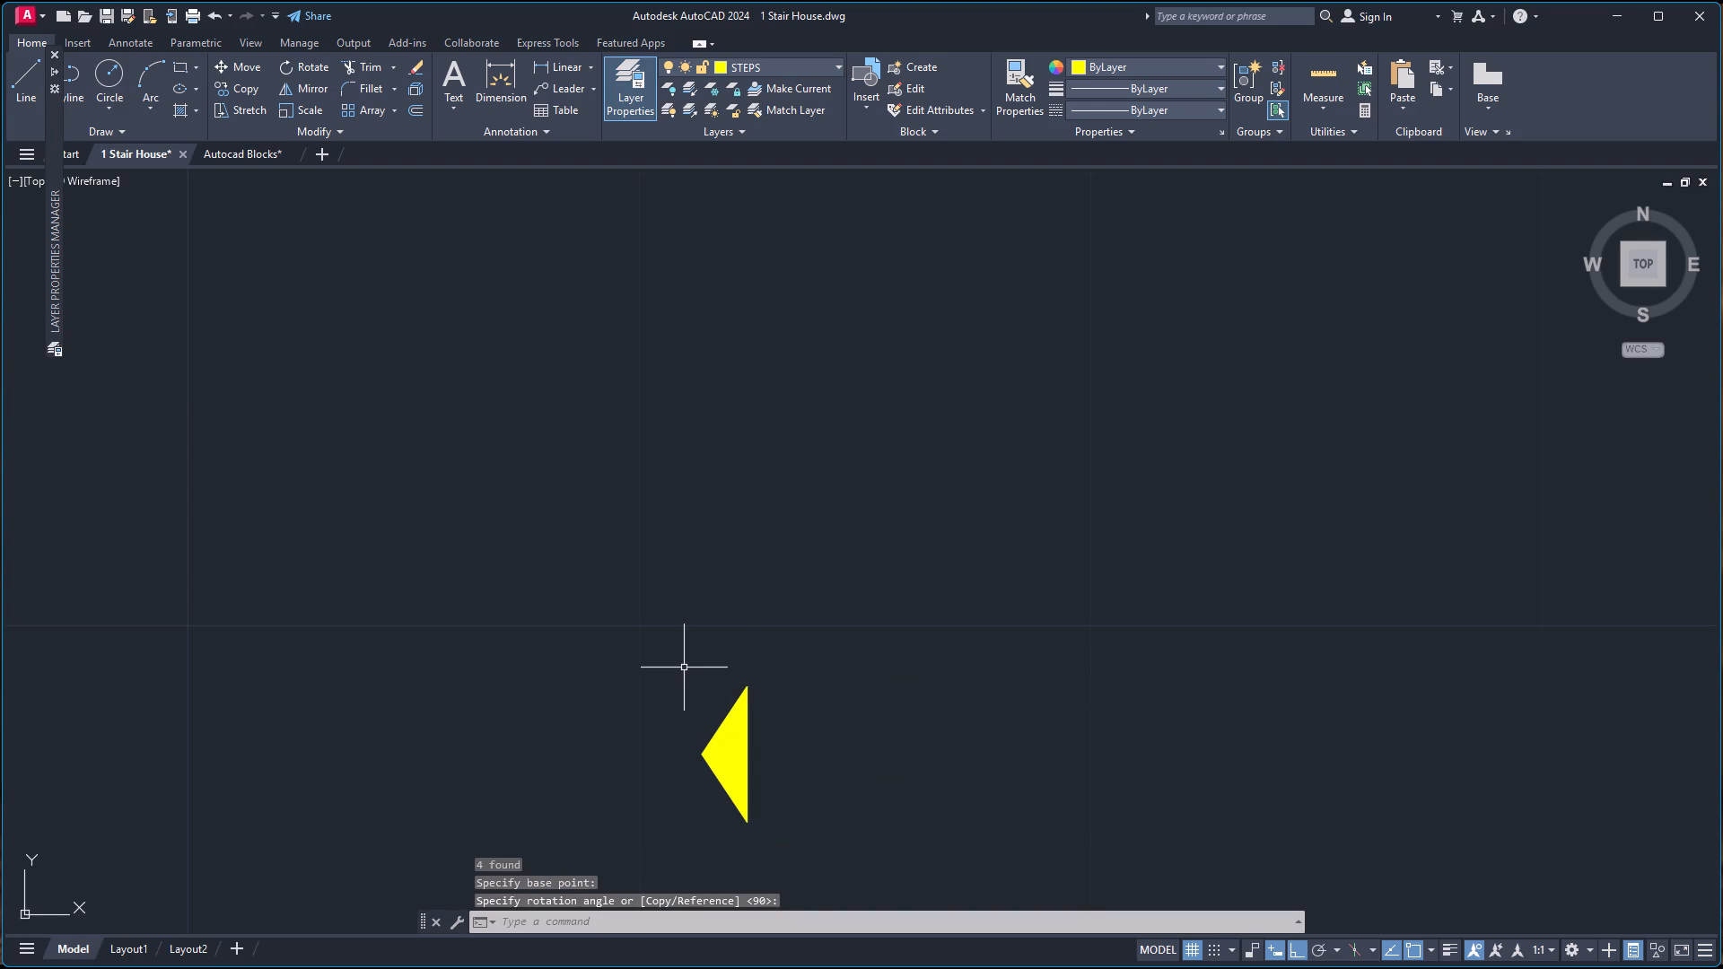
Move the arrowhead by its base midpoint onto the west end of the direction line in the west plan's southern stair flight.
left_click(684, 668)
left_click(800, 853)
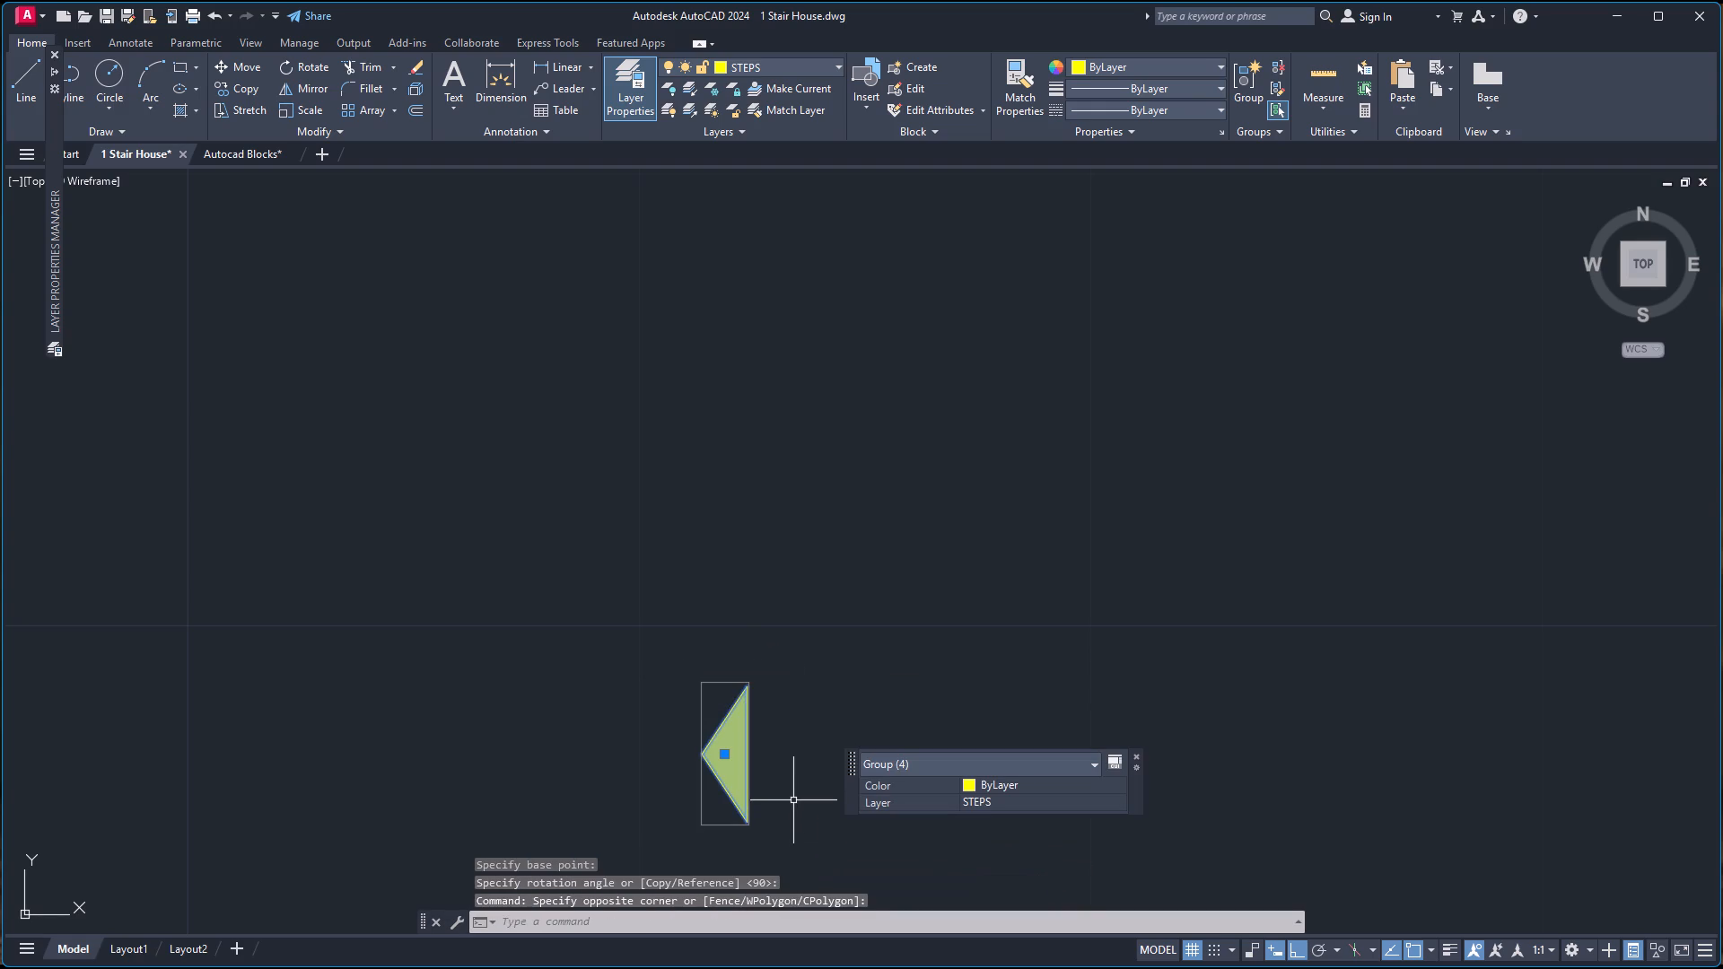
key("m")
key("Return")
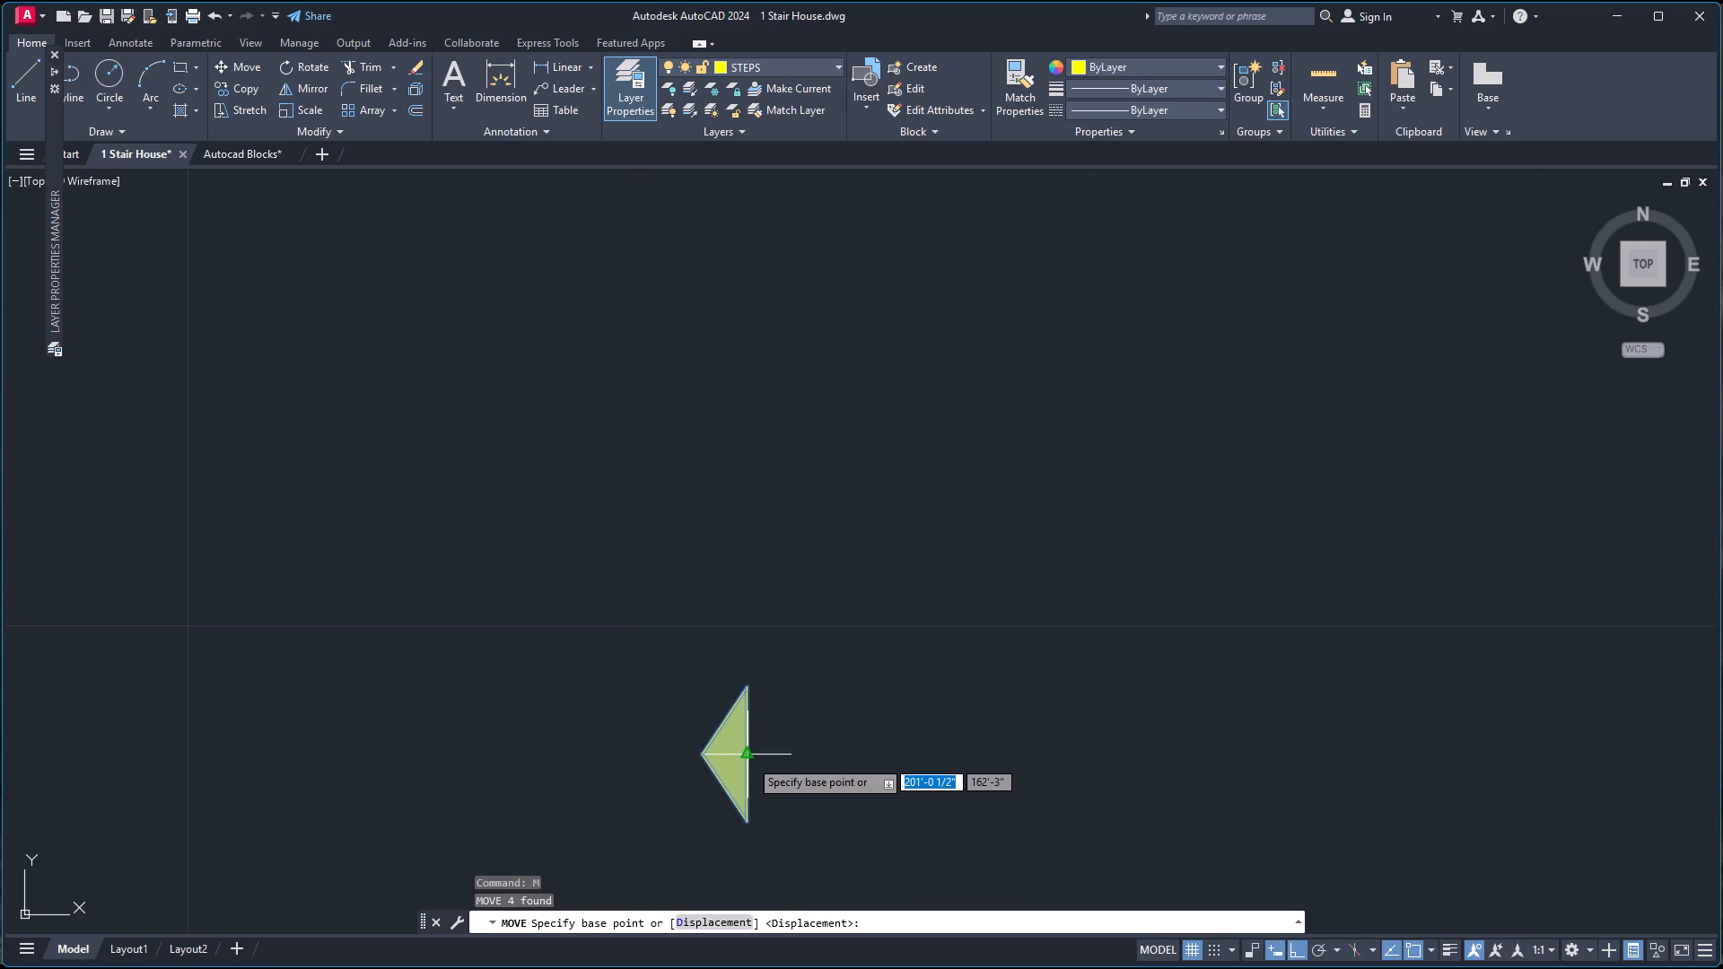
left_click(748, 756)
scroll(742, 680, "down", 7)
scroll(547, 633, "up", 2)
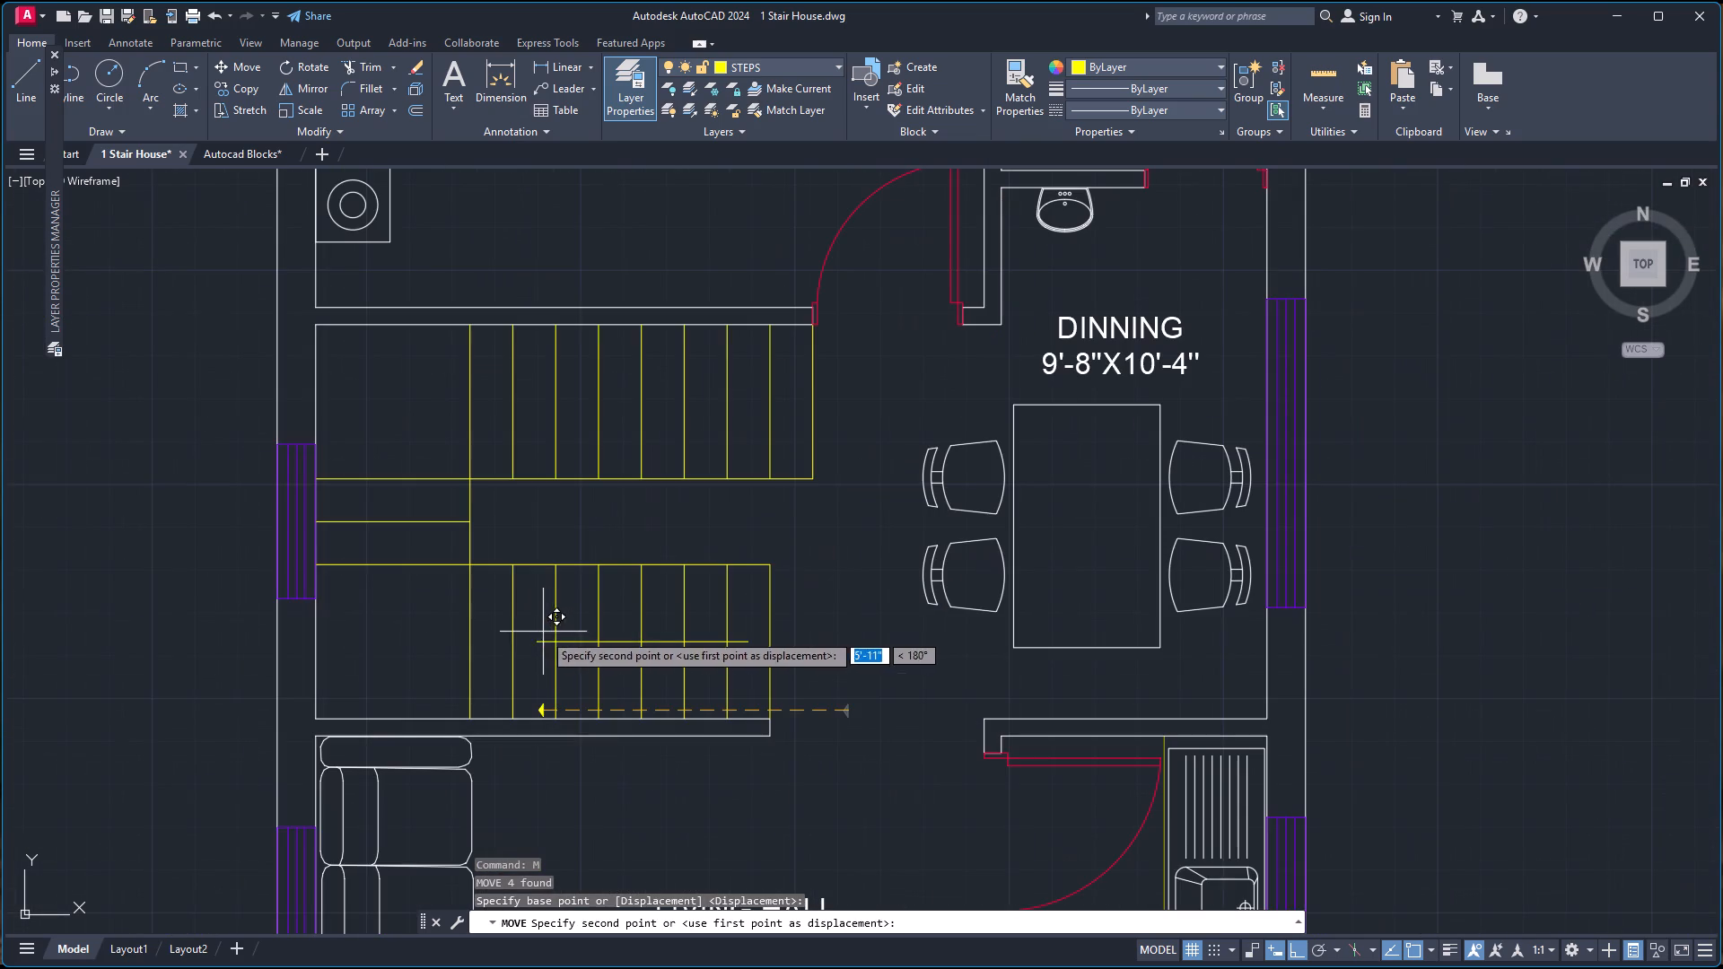
left_click(538, 644)
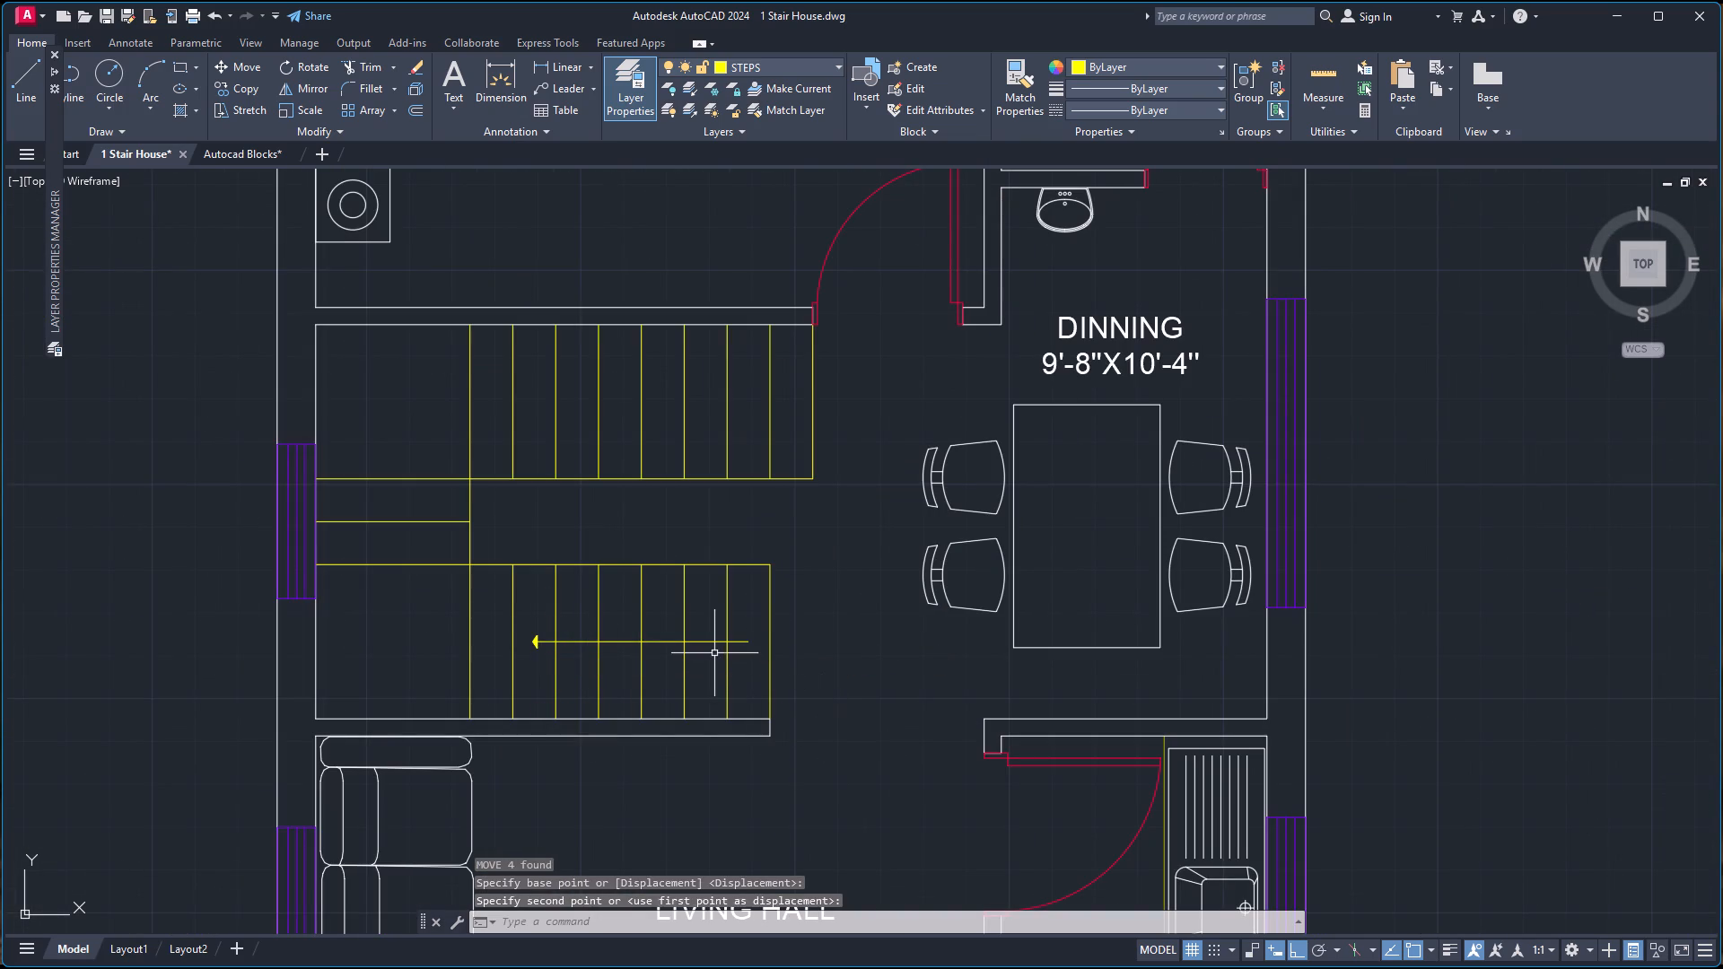
Group the stair direction line and its arrowhead into one arrow.
left_click(713, 644)
scroll(539, 651, "up", 3)
left_click(512, 620)
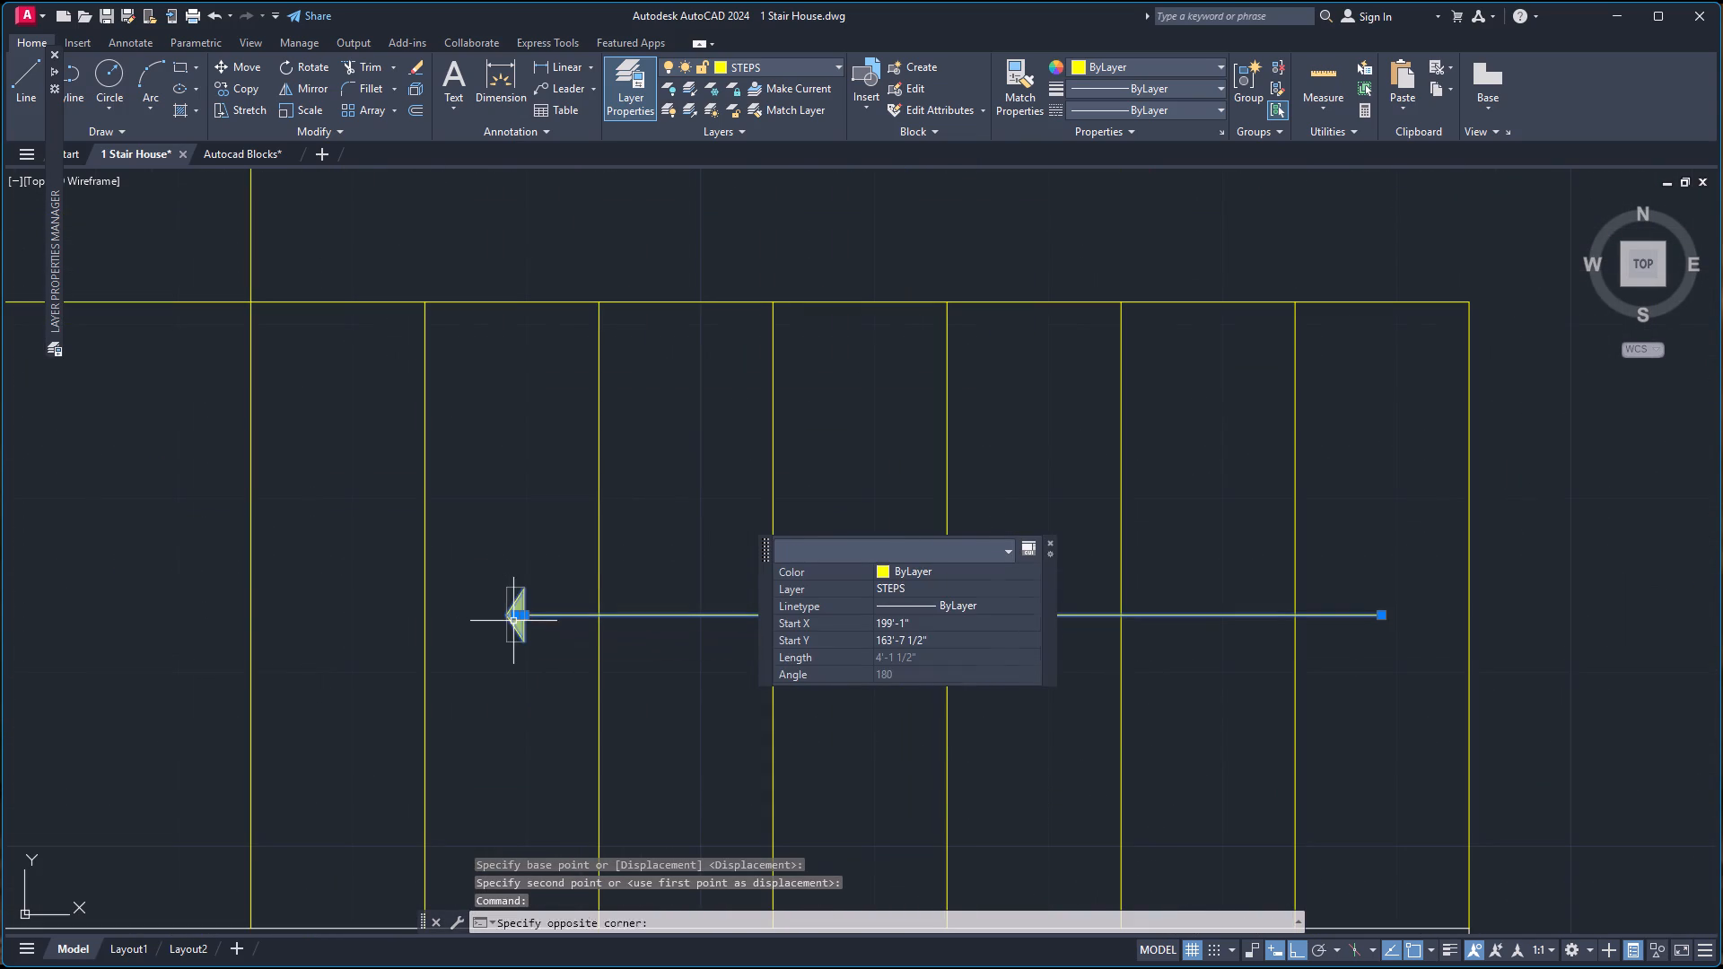
key("g")
key("Return")
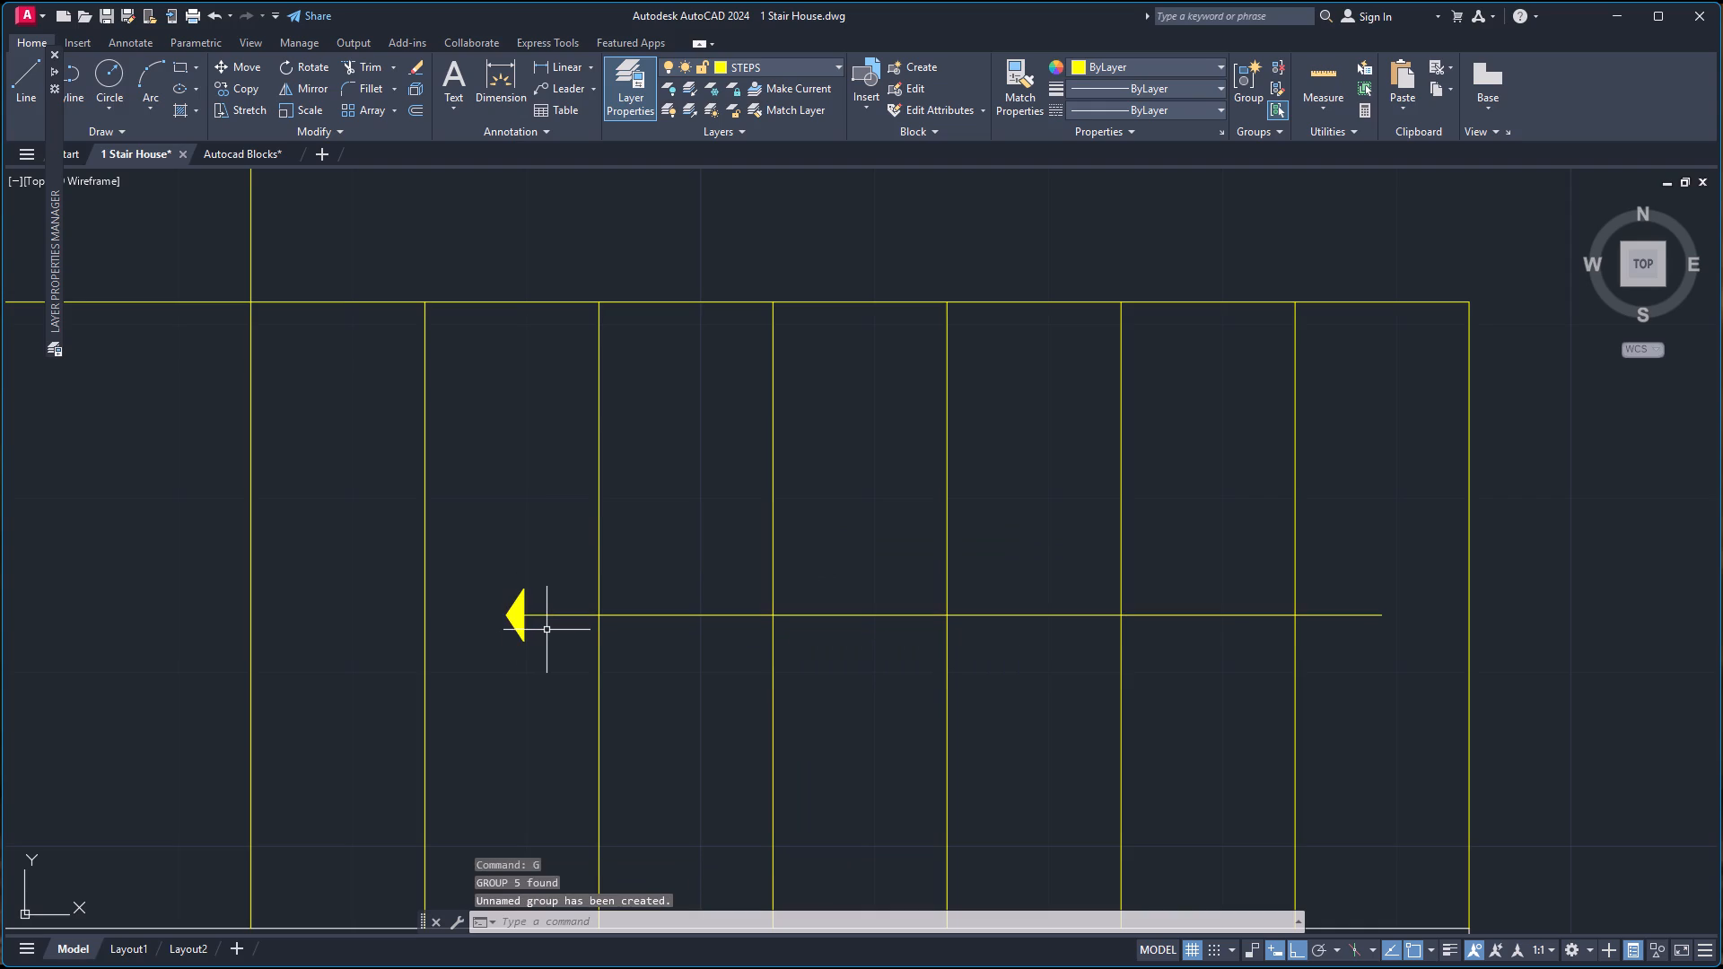
Copy the stair direction arrow horizontally about 29'-0 1/2" east onto the treads of the east plan's southern stair flight.
left_click(1164, 617)
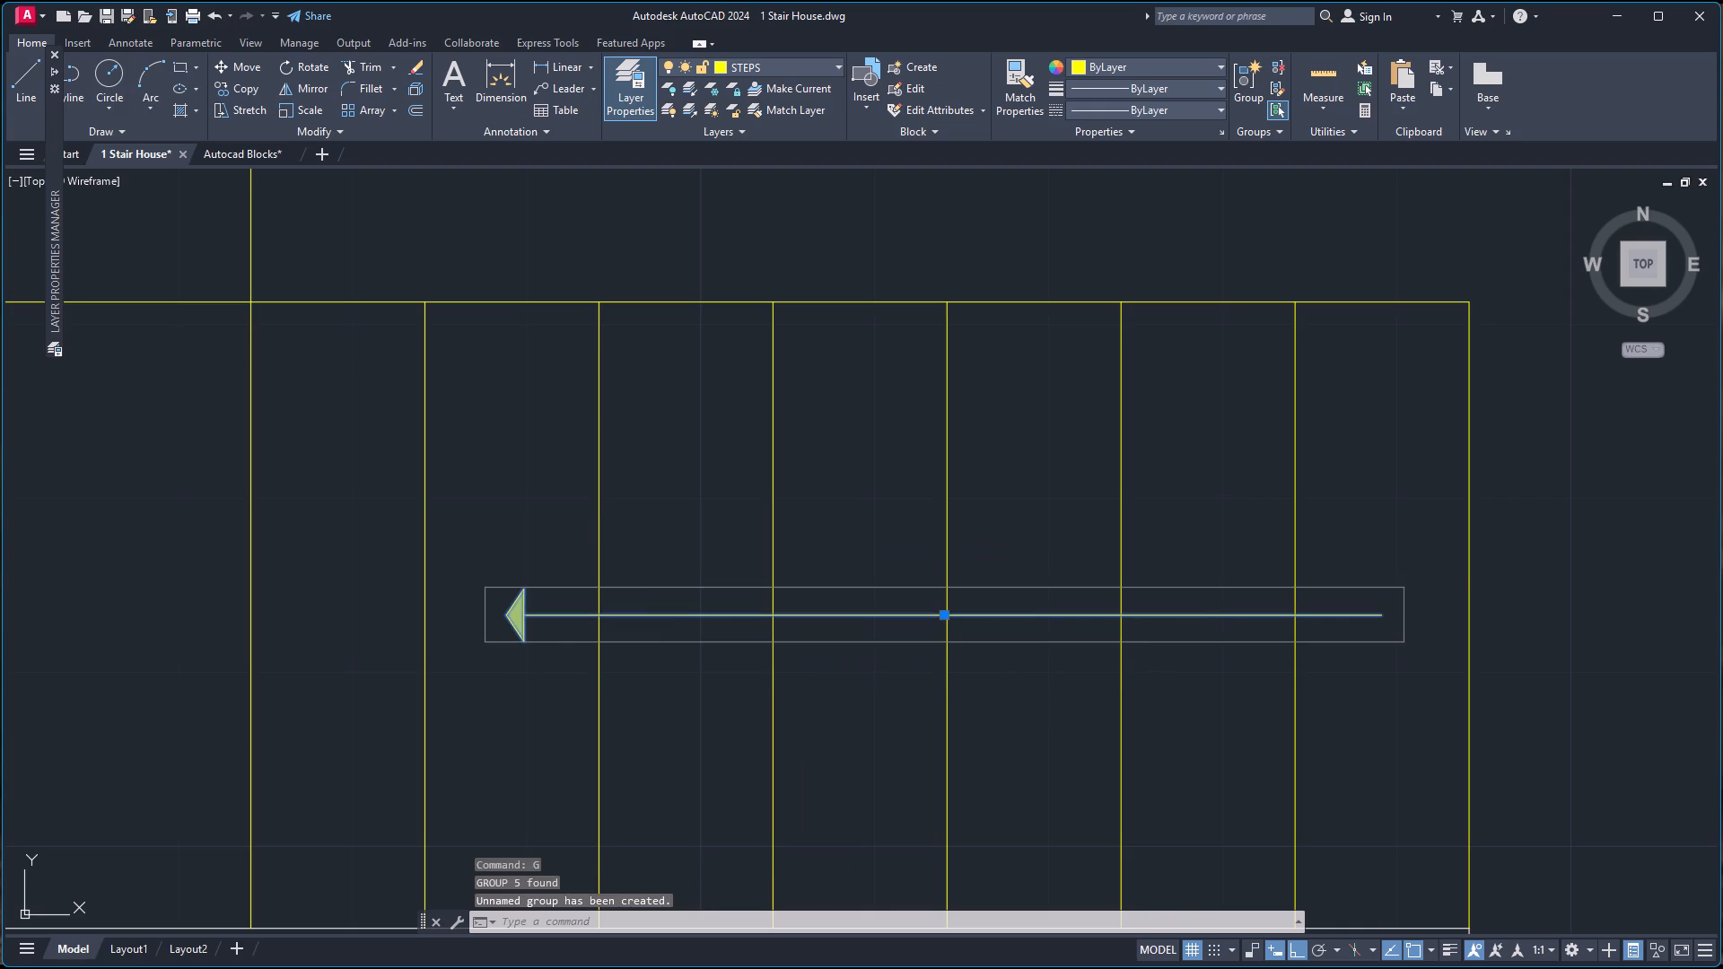
key("c")
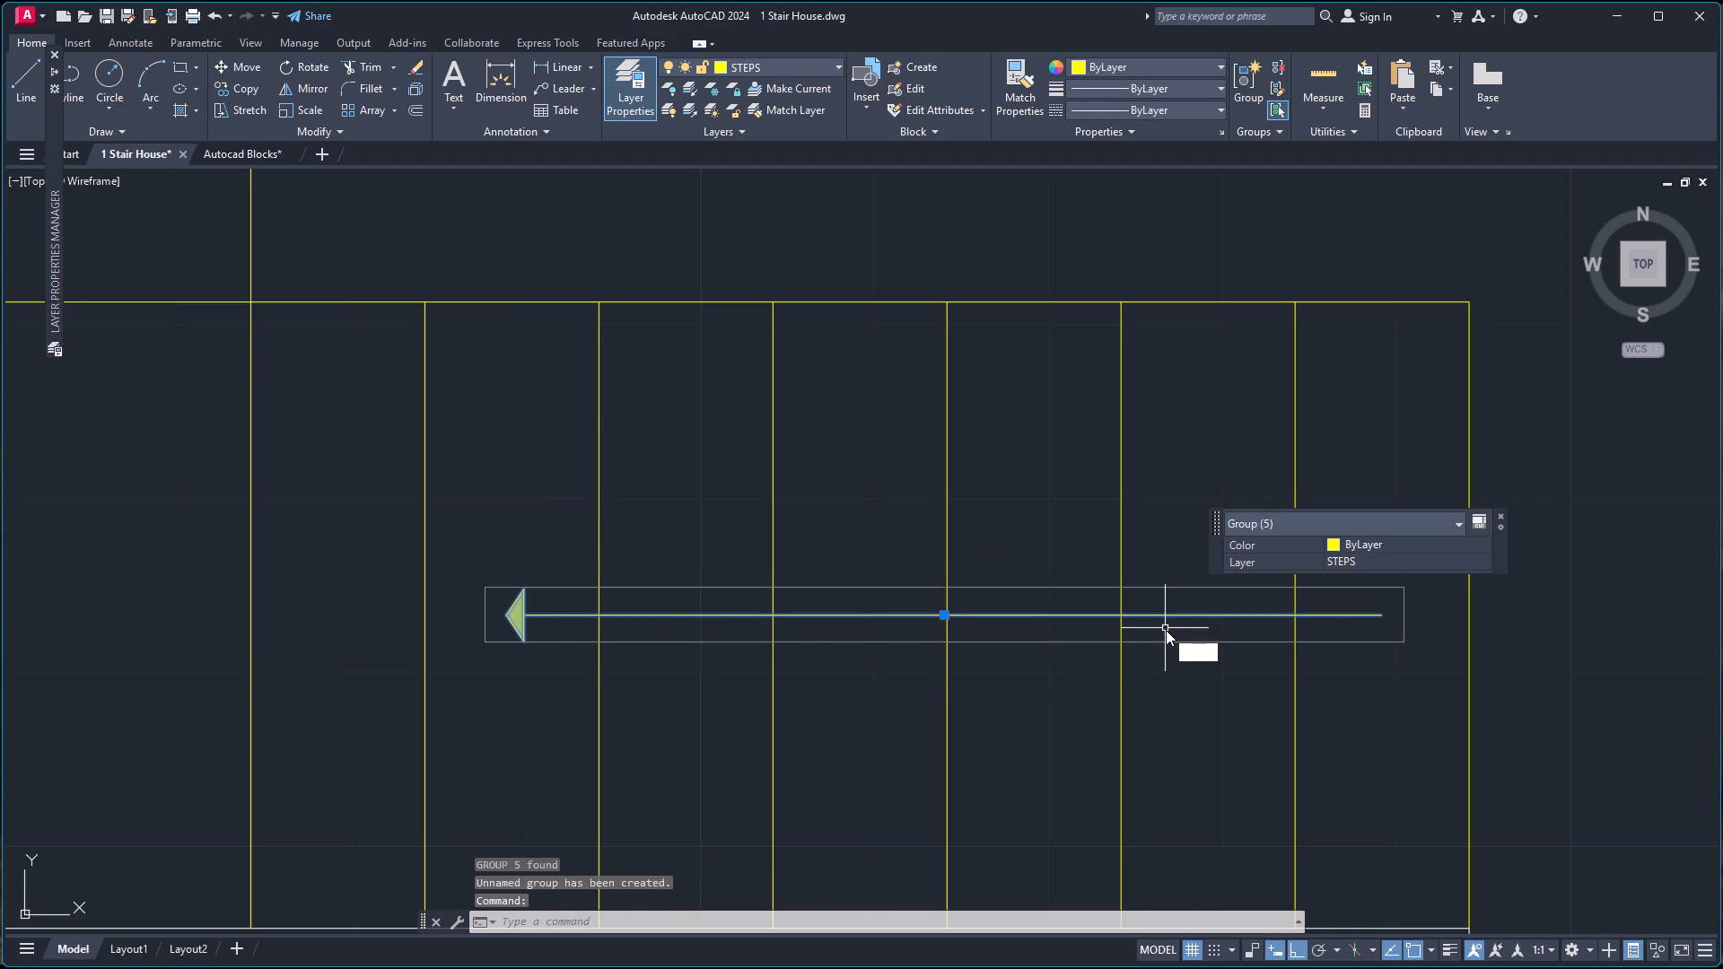
key("o")
key("Return")
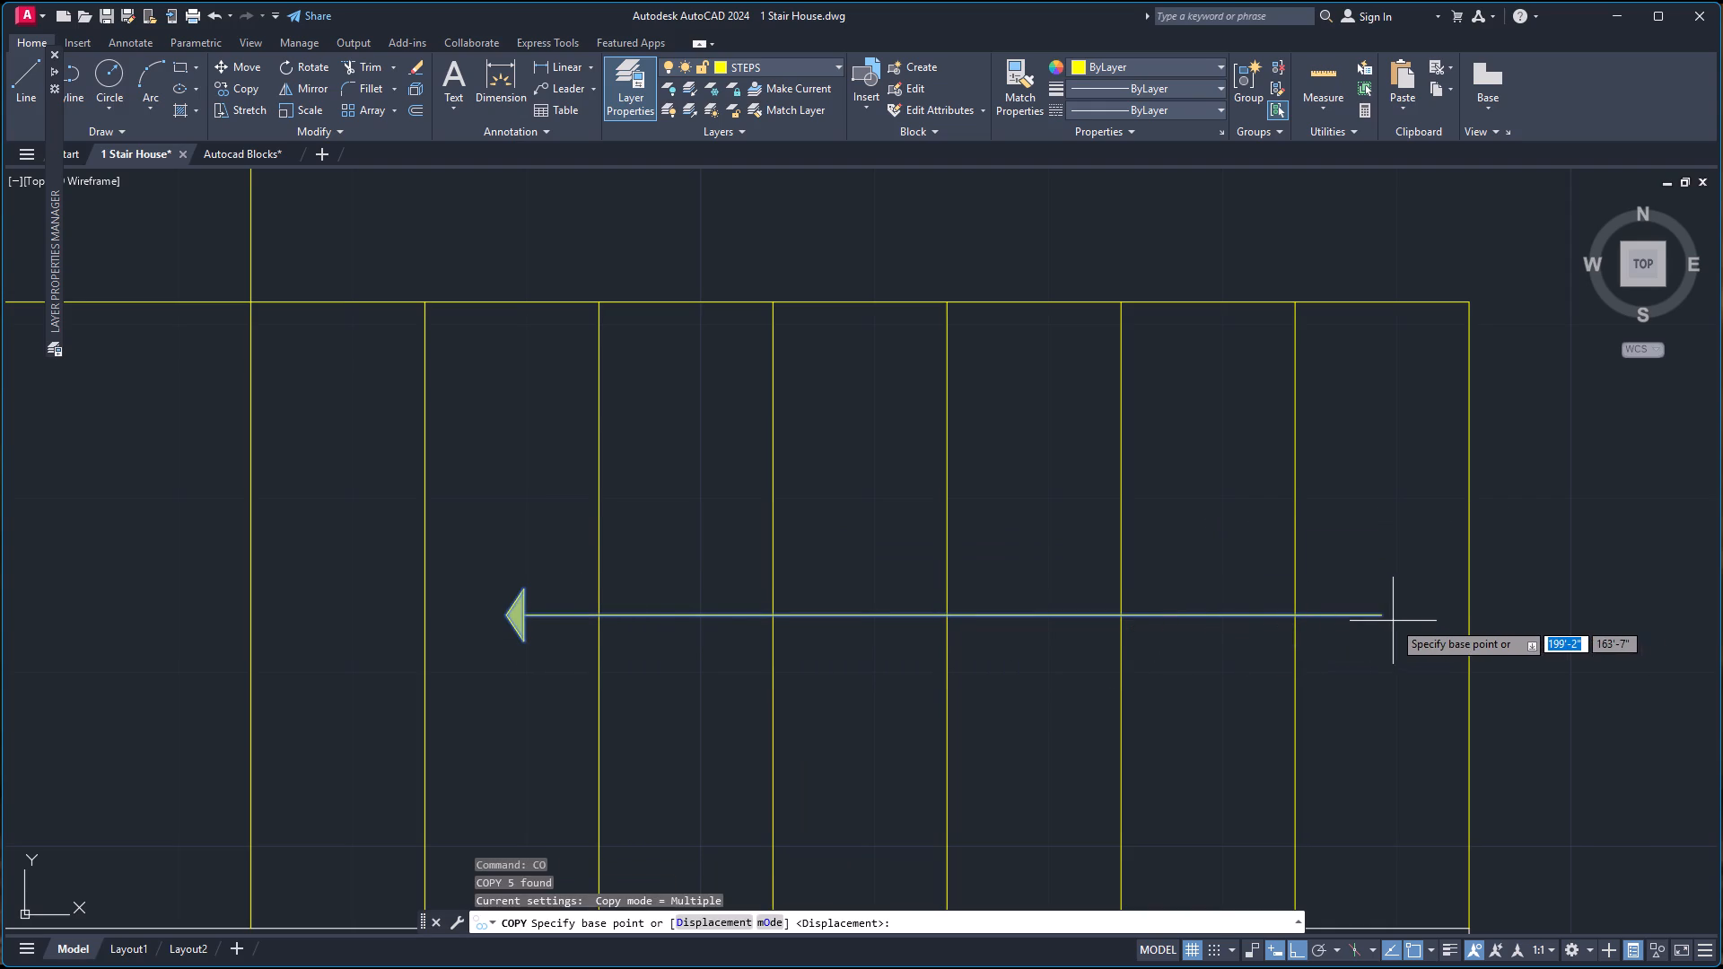
left_click(1379, 615)
scroll(1388, 614, "down", 5)
scroll(1573, 615, "down", 2)
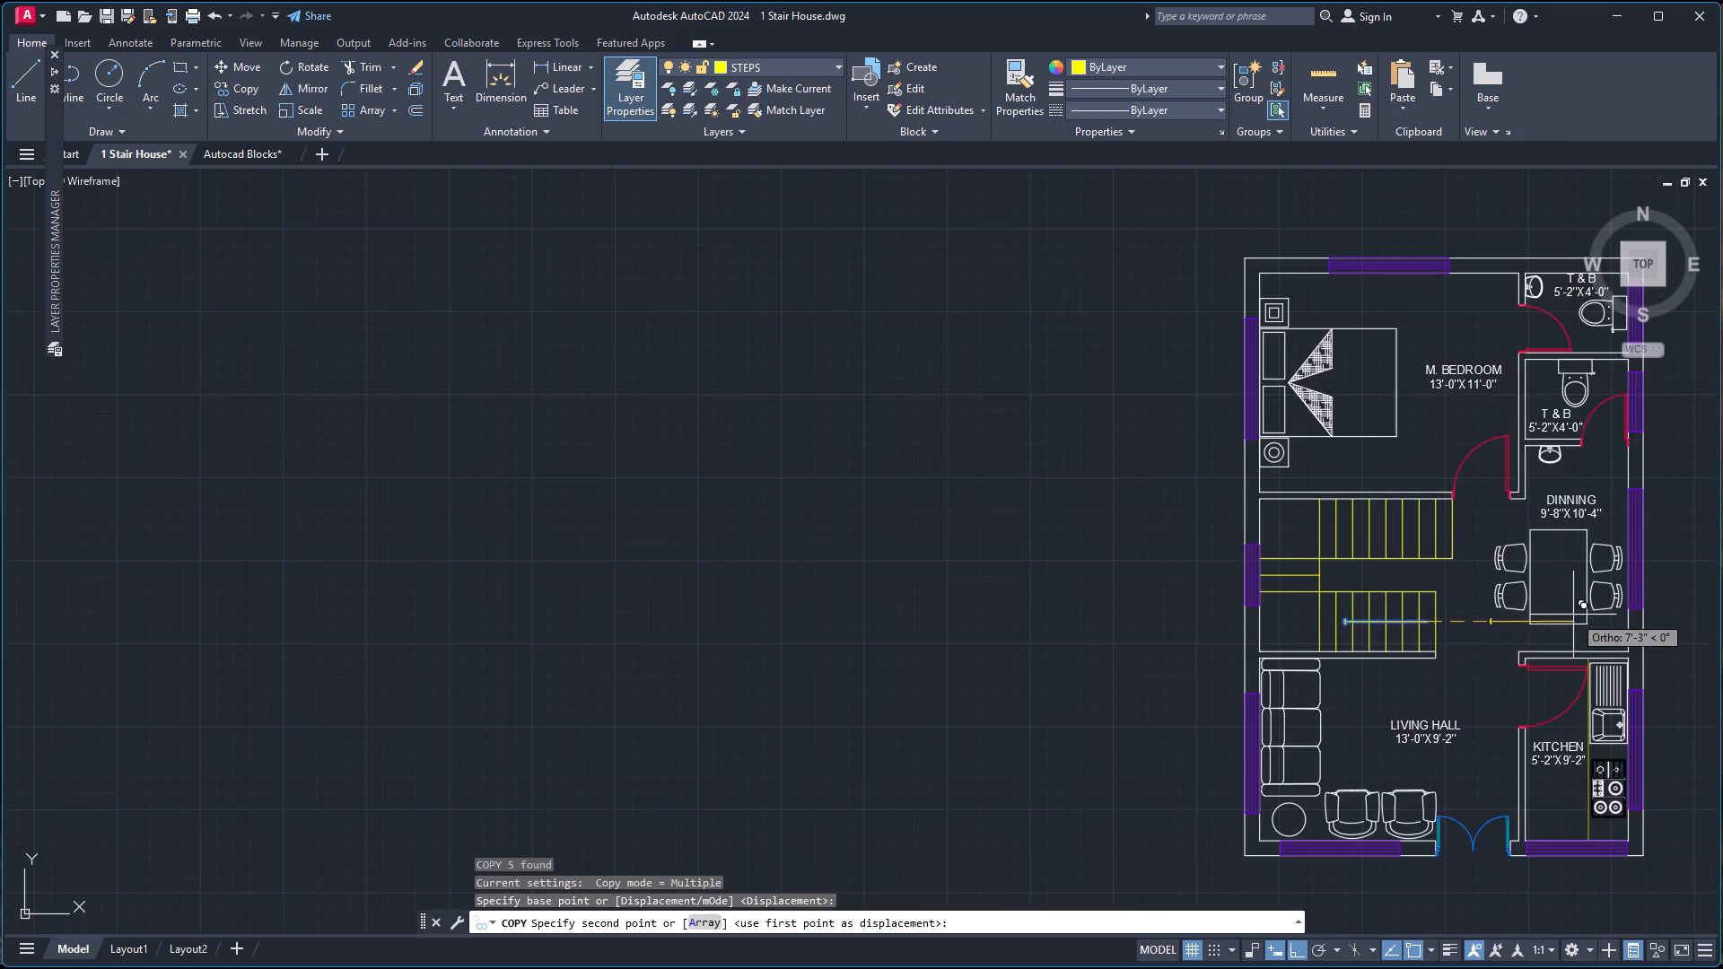
scroll(1577, 615, "down", 3)
scroll(1712, 632, "up", 4)
scroll(1495, 607, "up", 2)
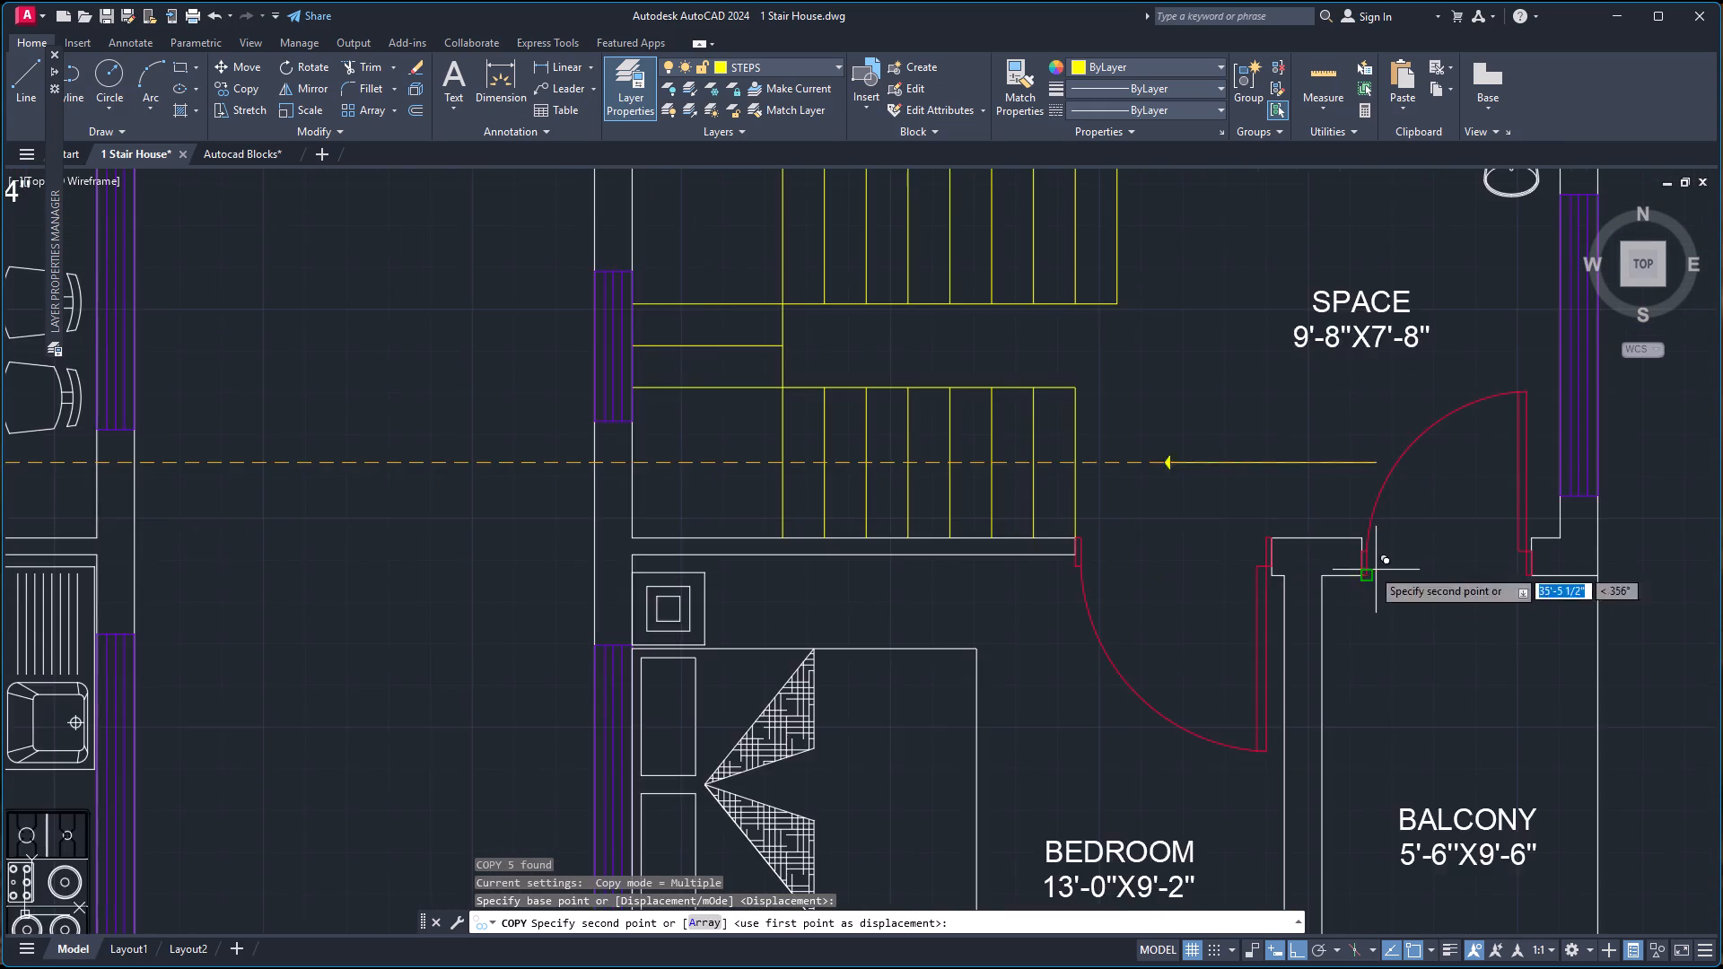
scroll(1222, 557, "down", 2)
scroll(1139, 537, "up", 1)
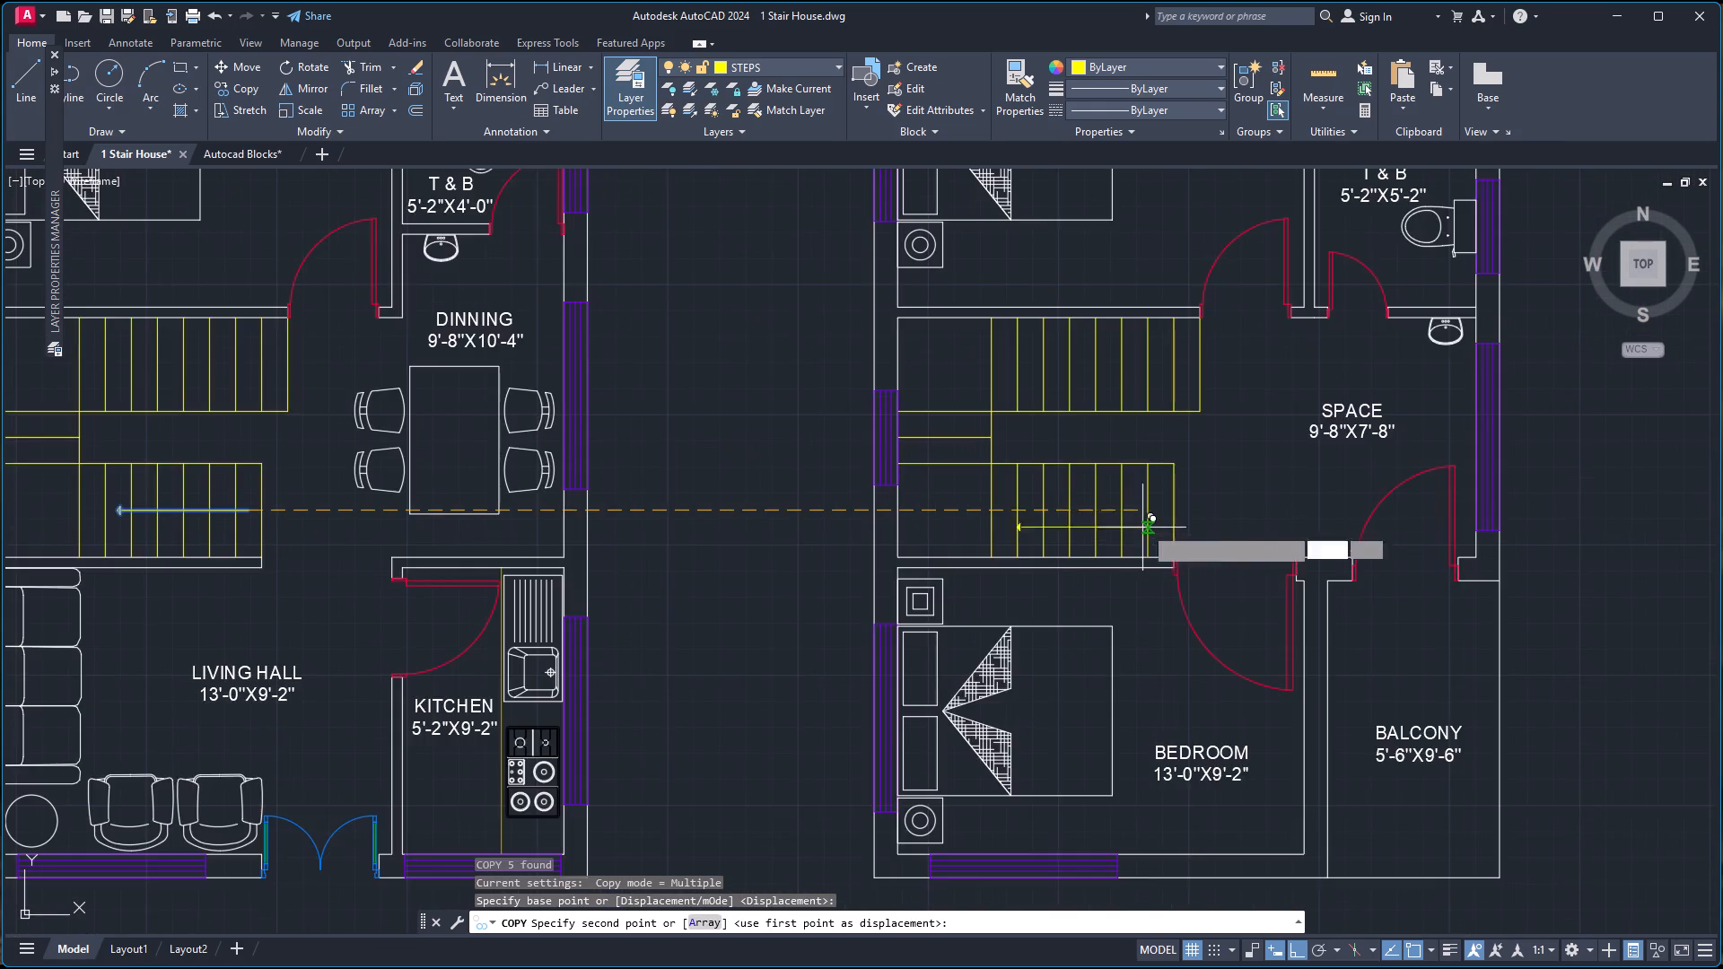
scroll(1151, 520, "up", 1)
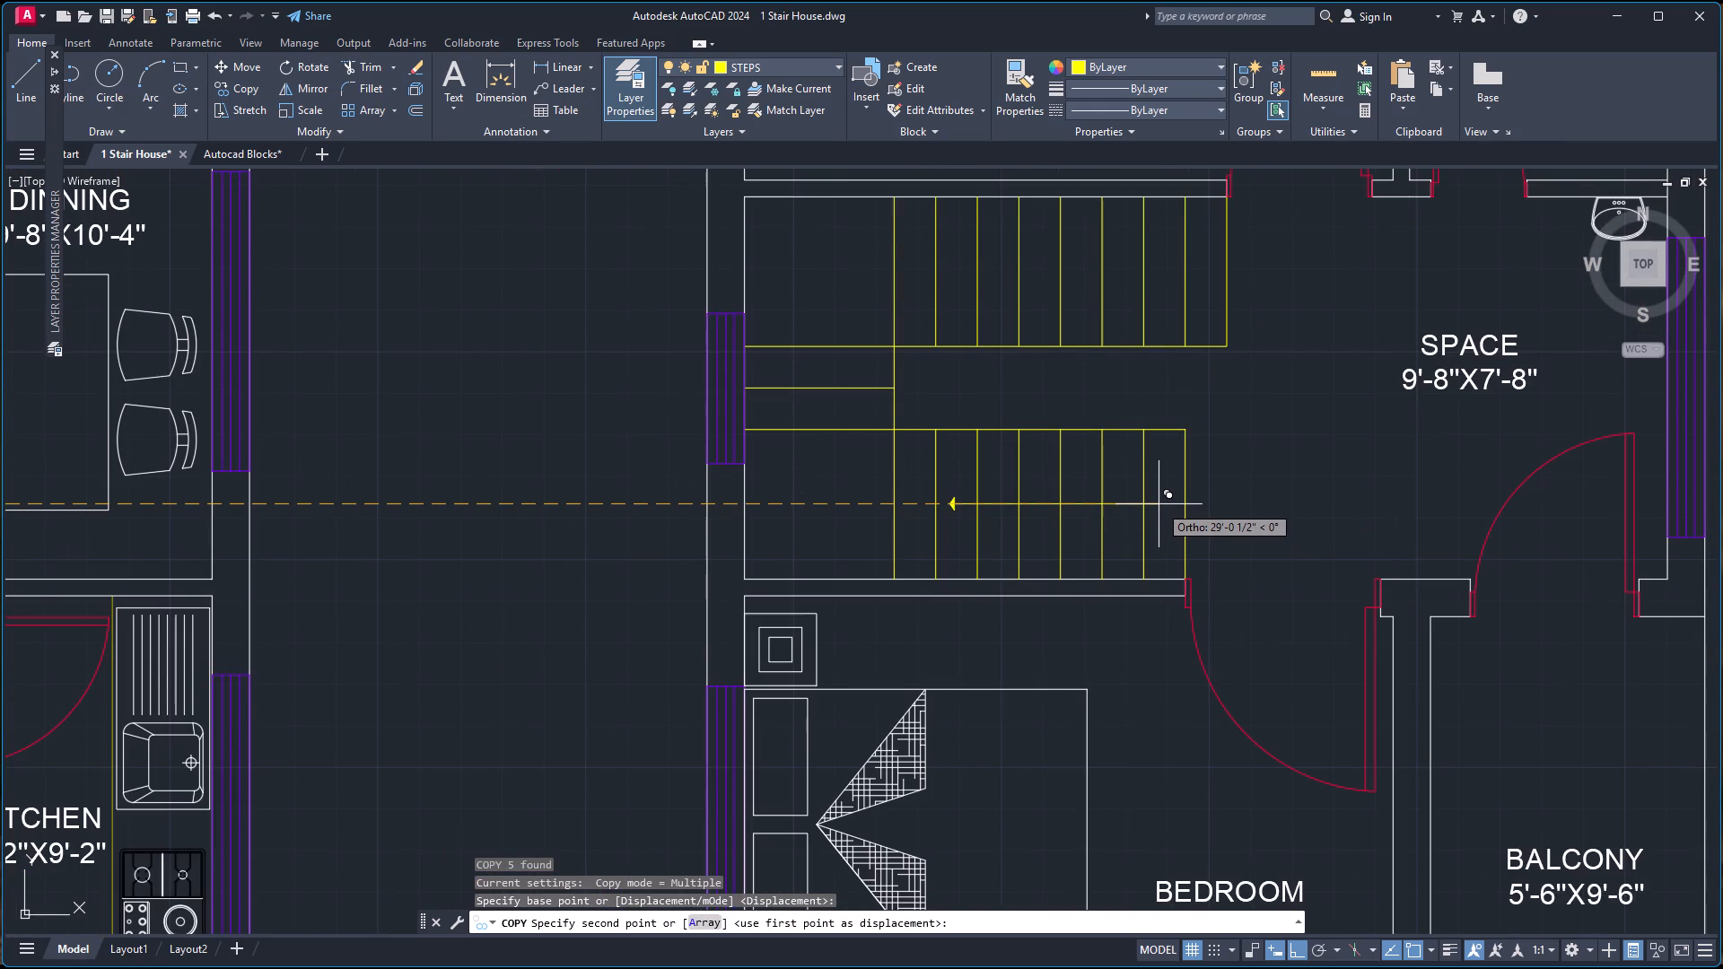
left_click(1160, 502)
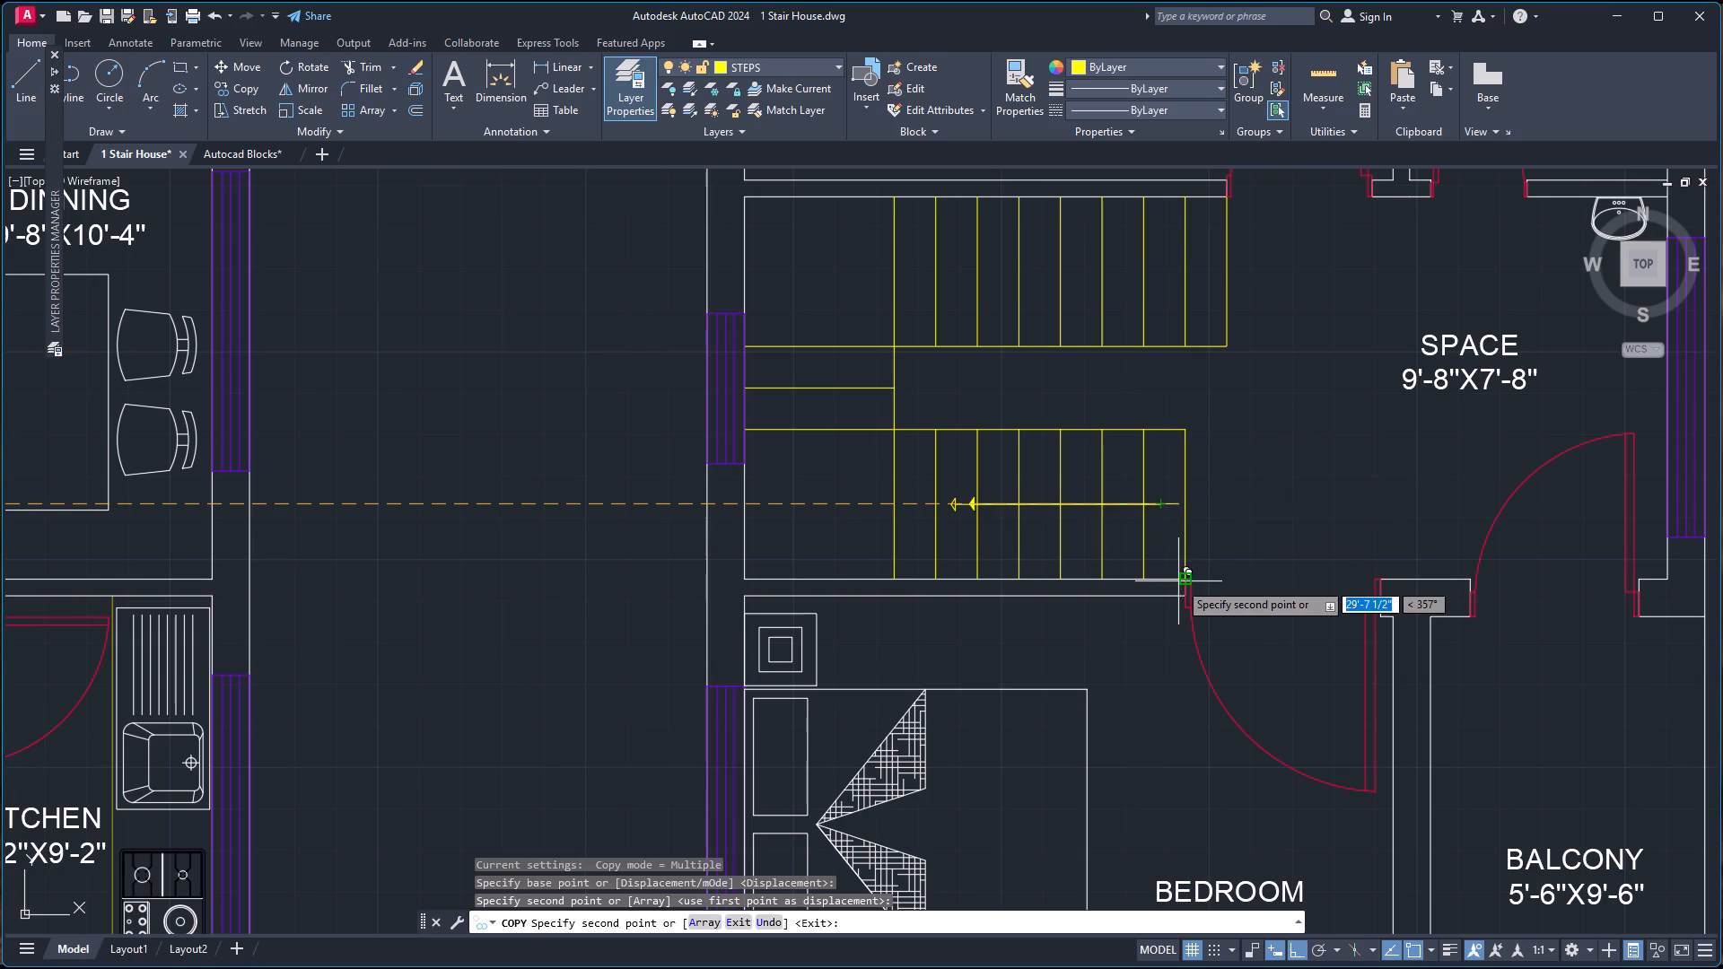
key("Escape")
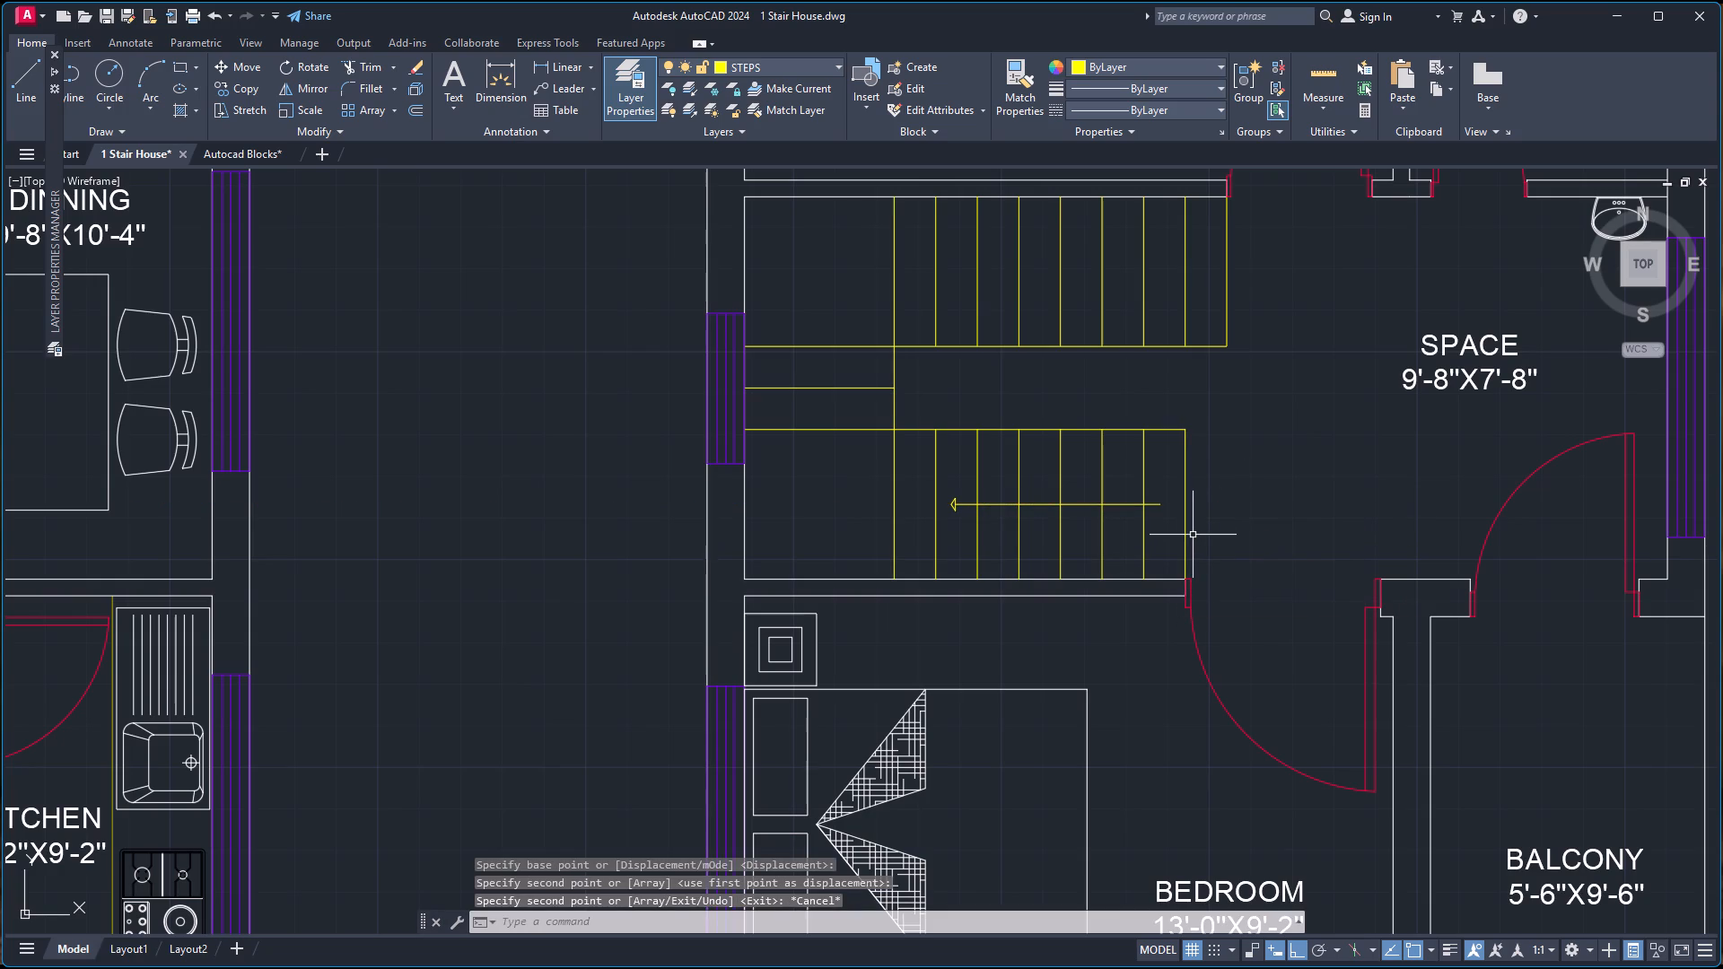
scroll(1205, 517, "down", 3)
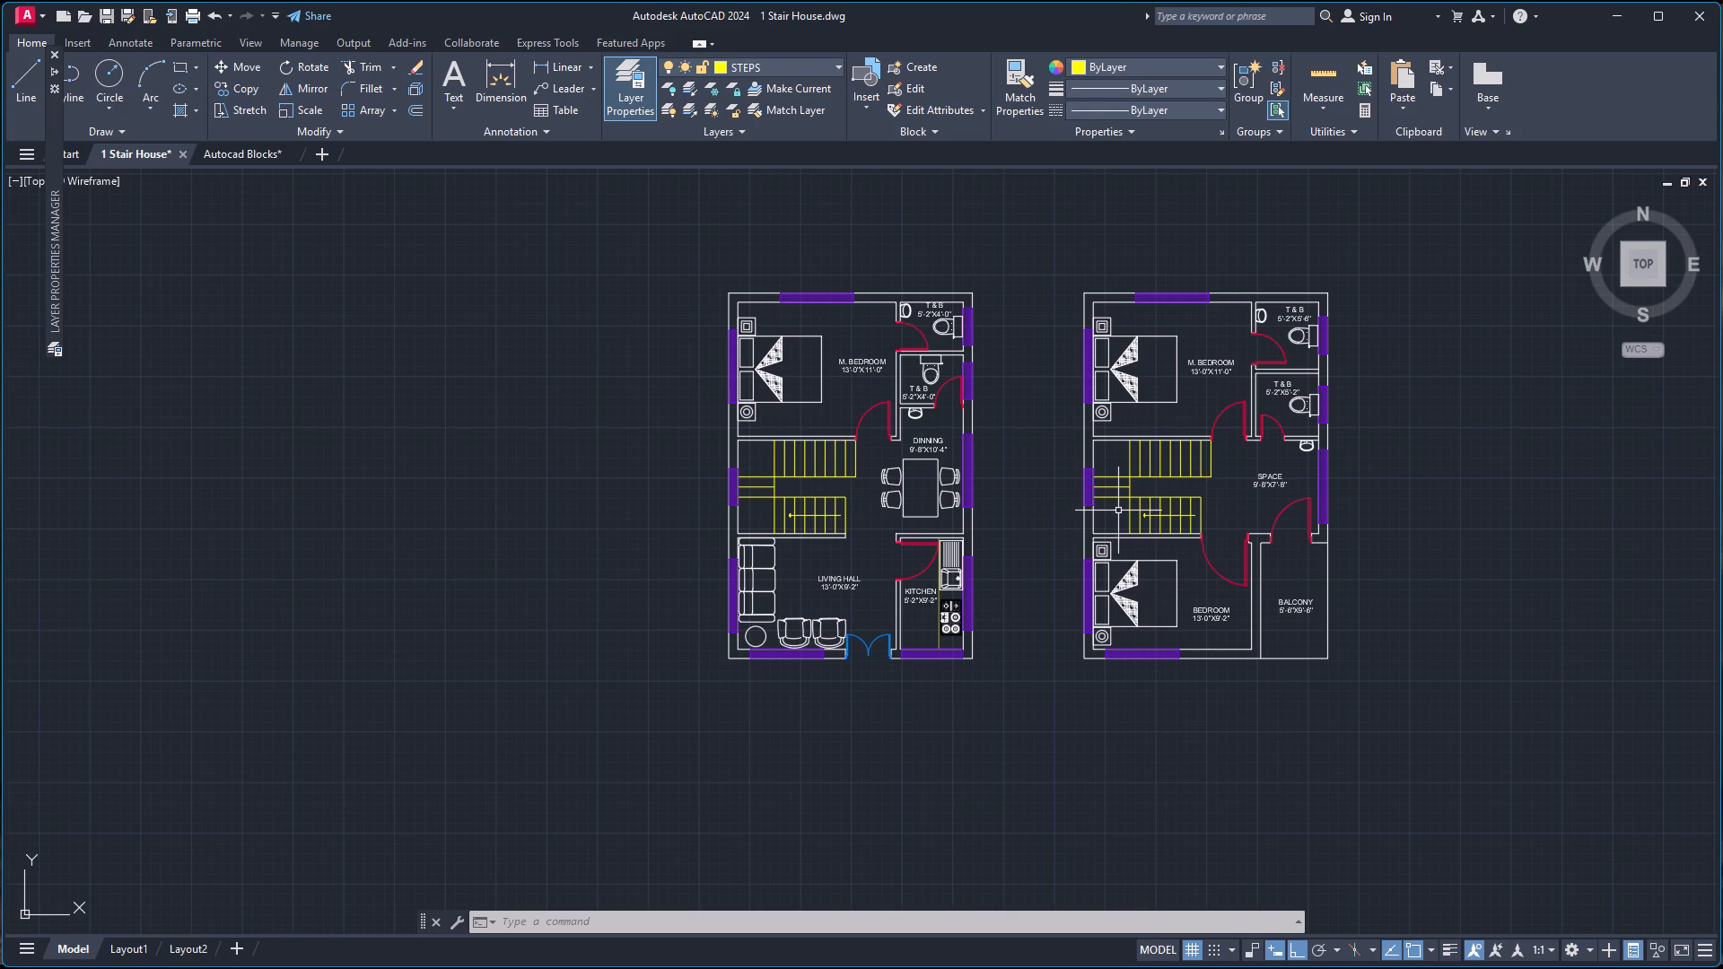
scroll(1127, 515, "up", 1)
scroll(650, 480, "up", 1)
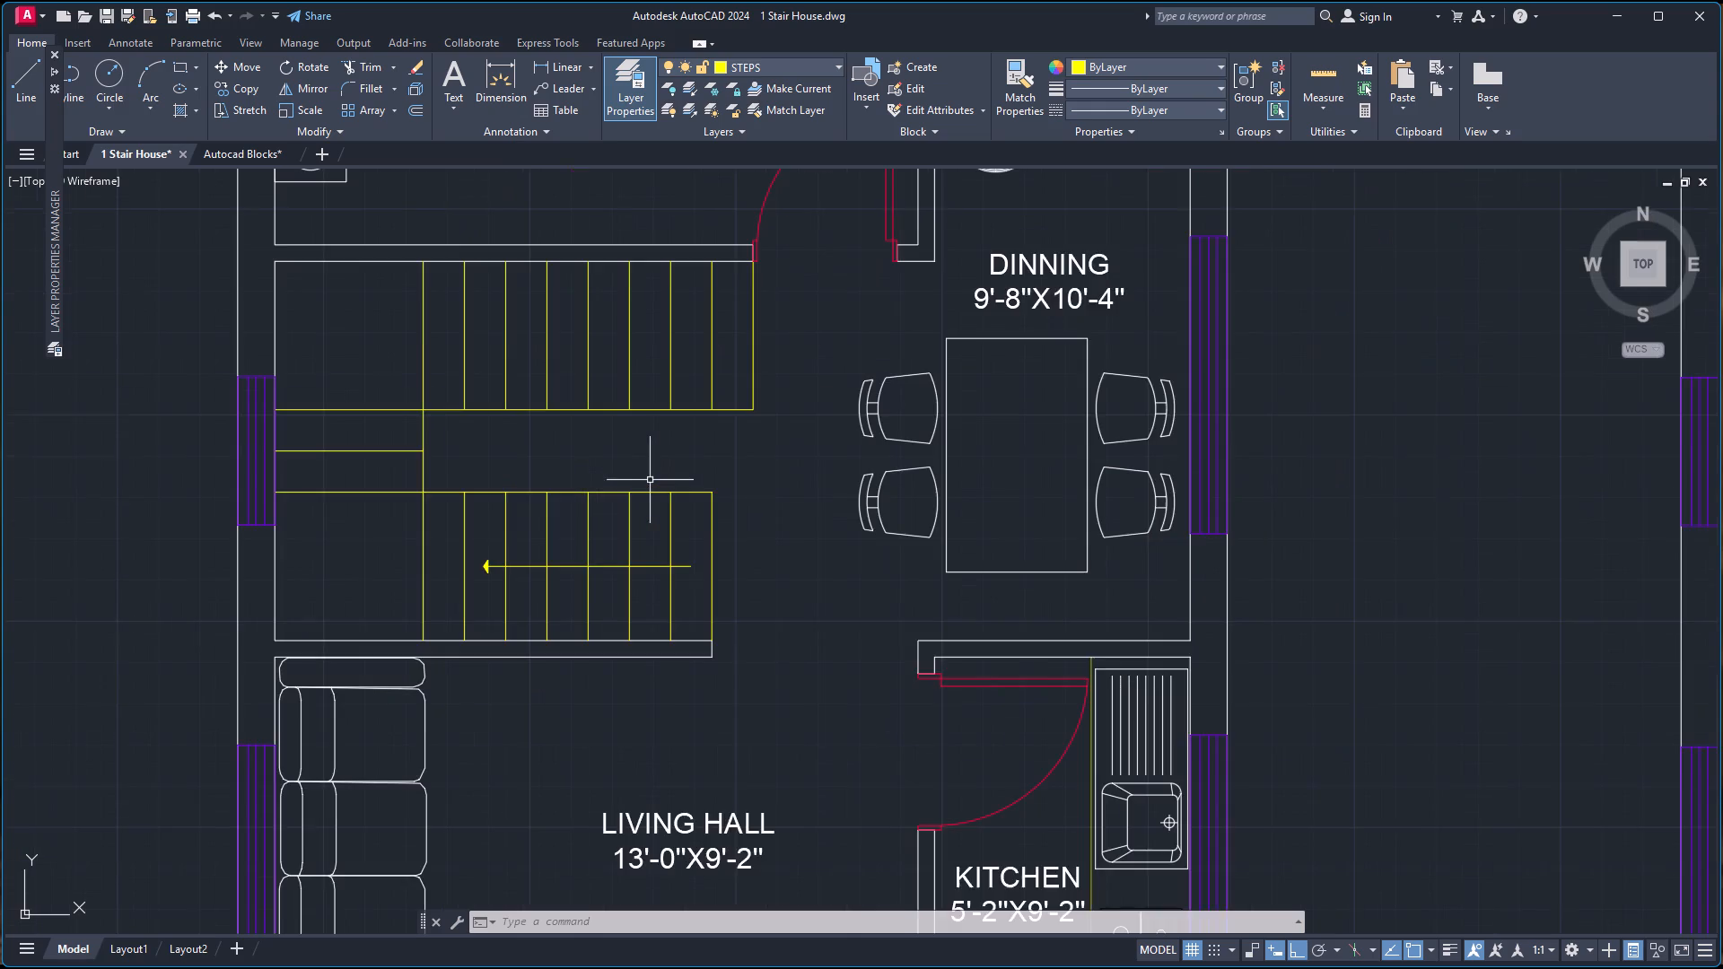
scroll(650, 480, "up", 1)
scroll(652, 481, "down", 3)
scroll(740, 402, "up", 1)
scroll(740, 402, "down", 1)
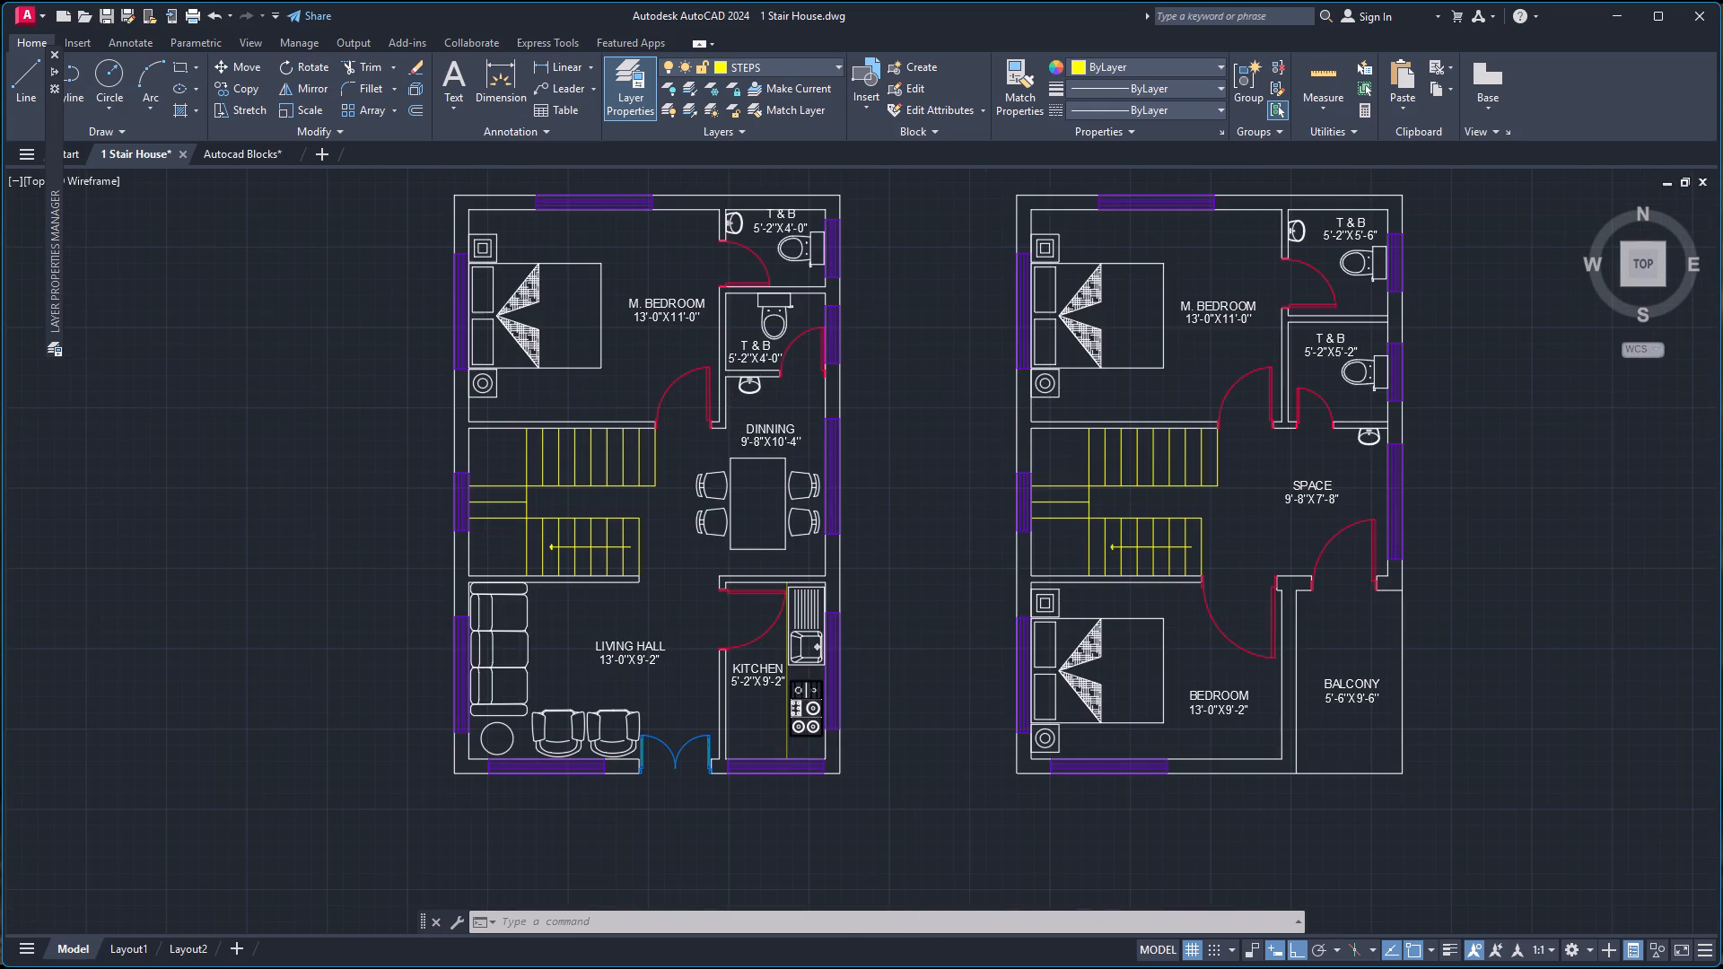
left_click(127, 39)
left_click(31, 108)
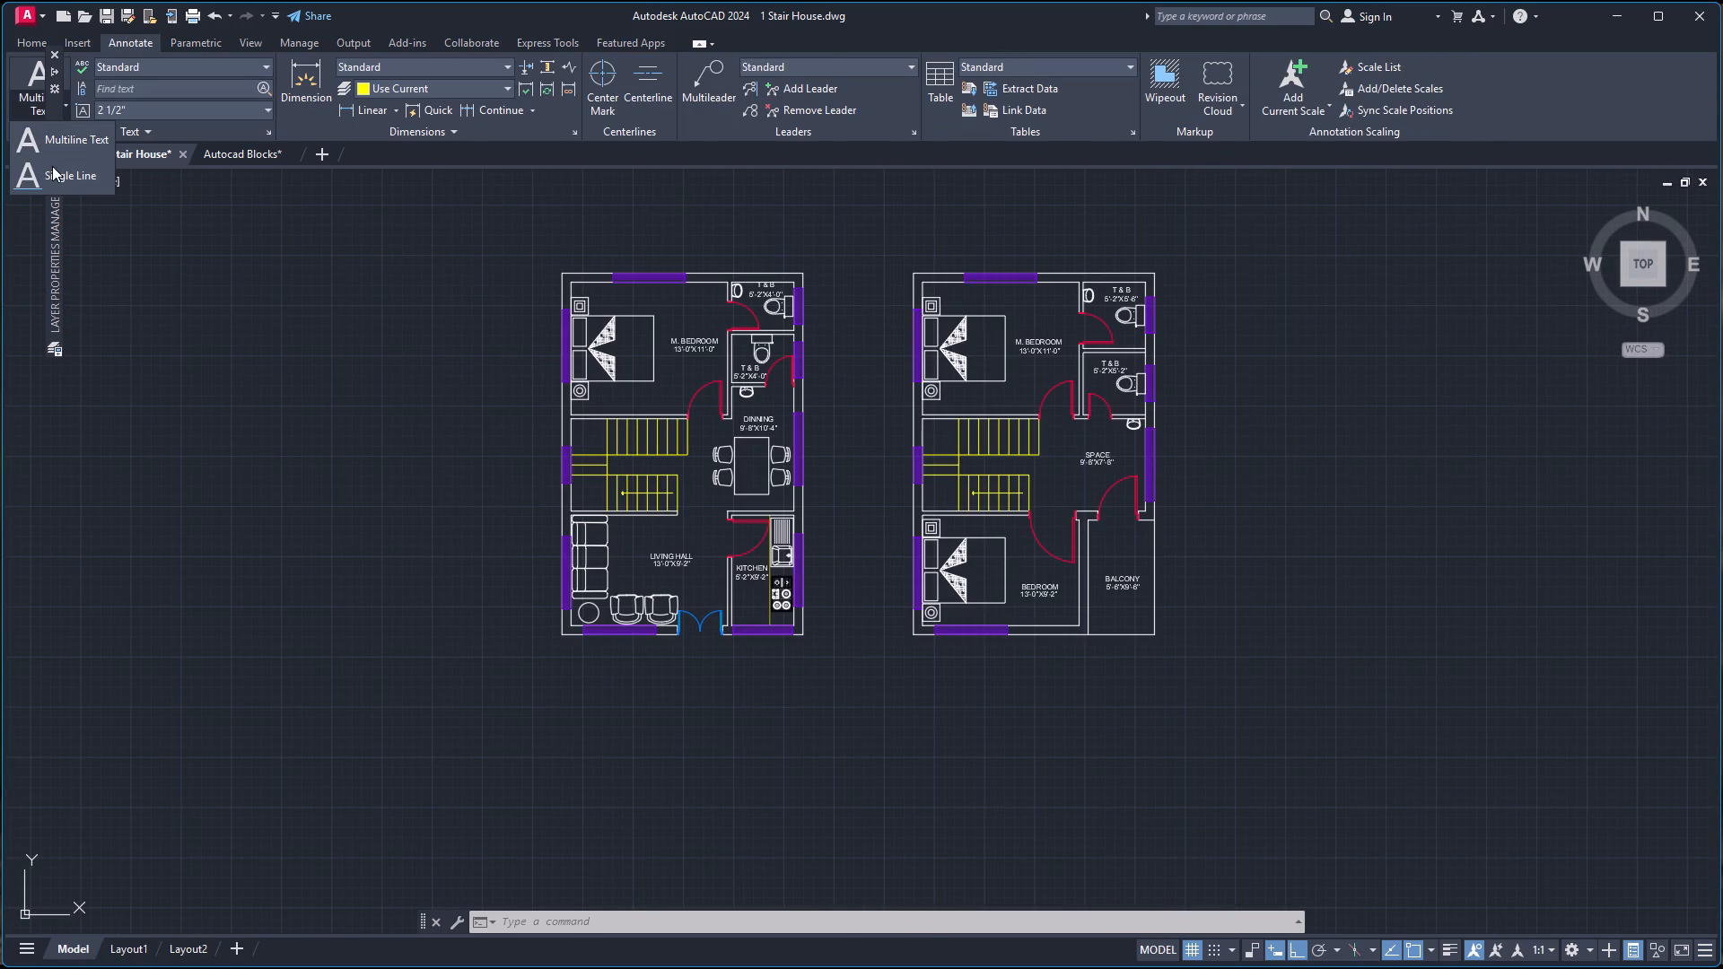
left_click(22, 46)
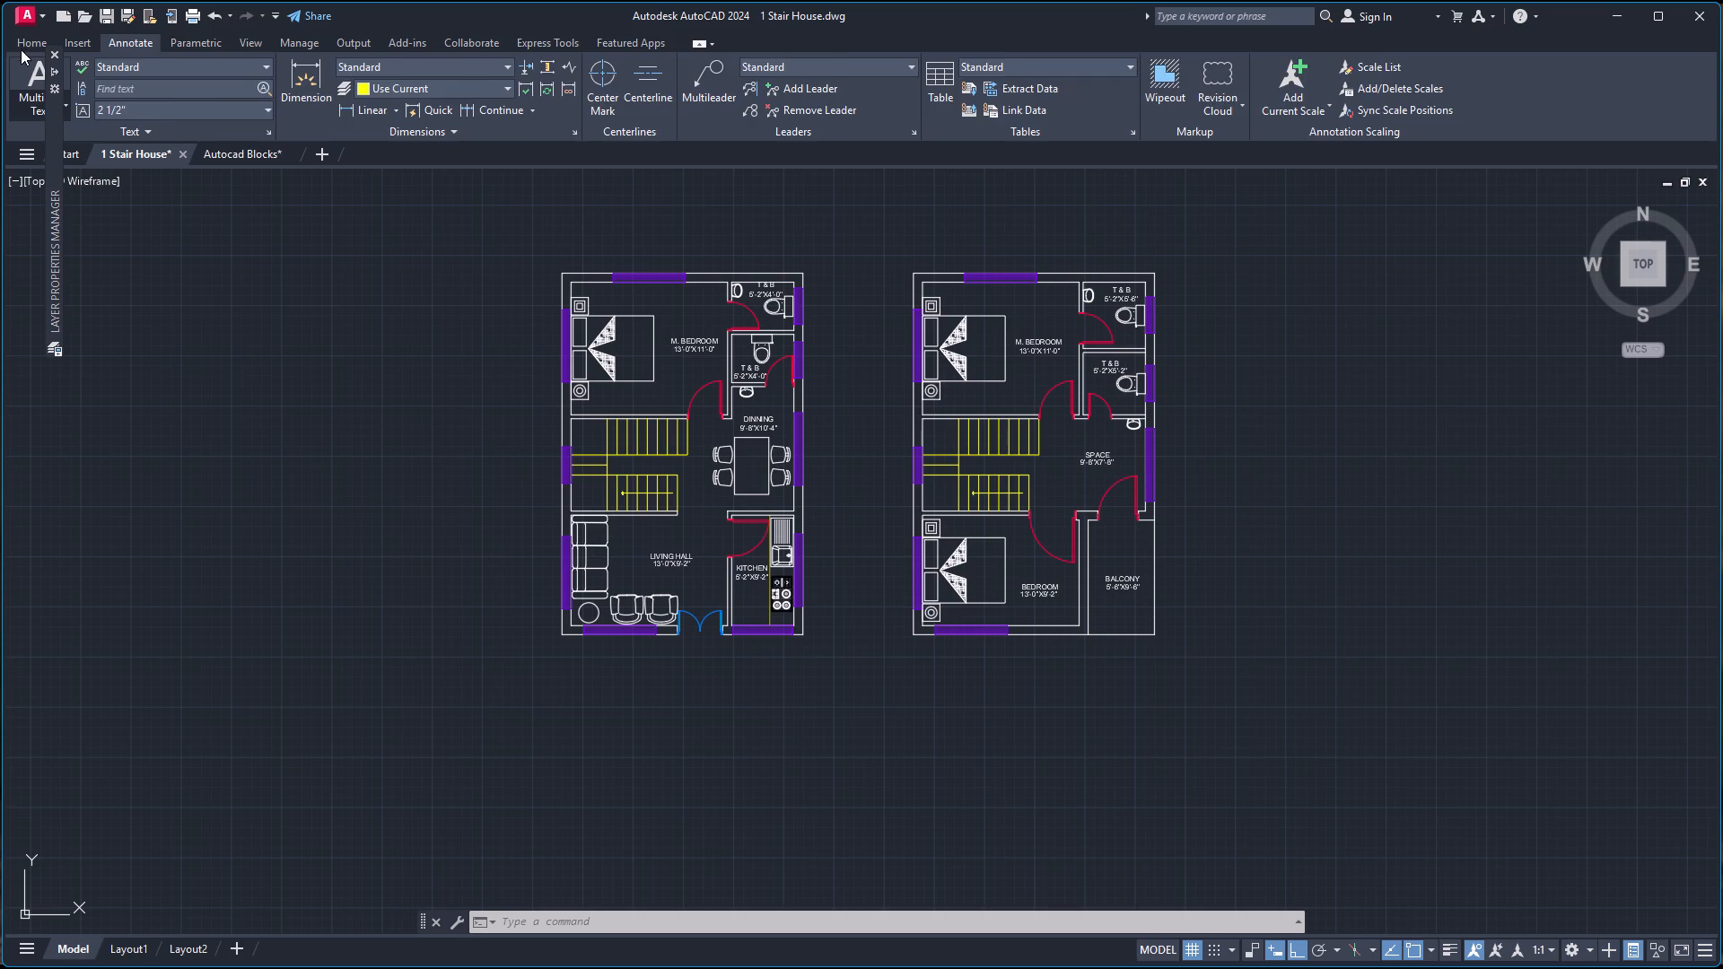
Make layer 0 the current layer.
left_click(818, 66)
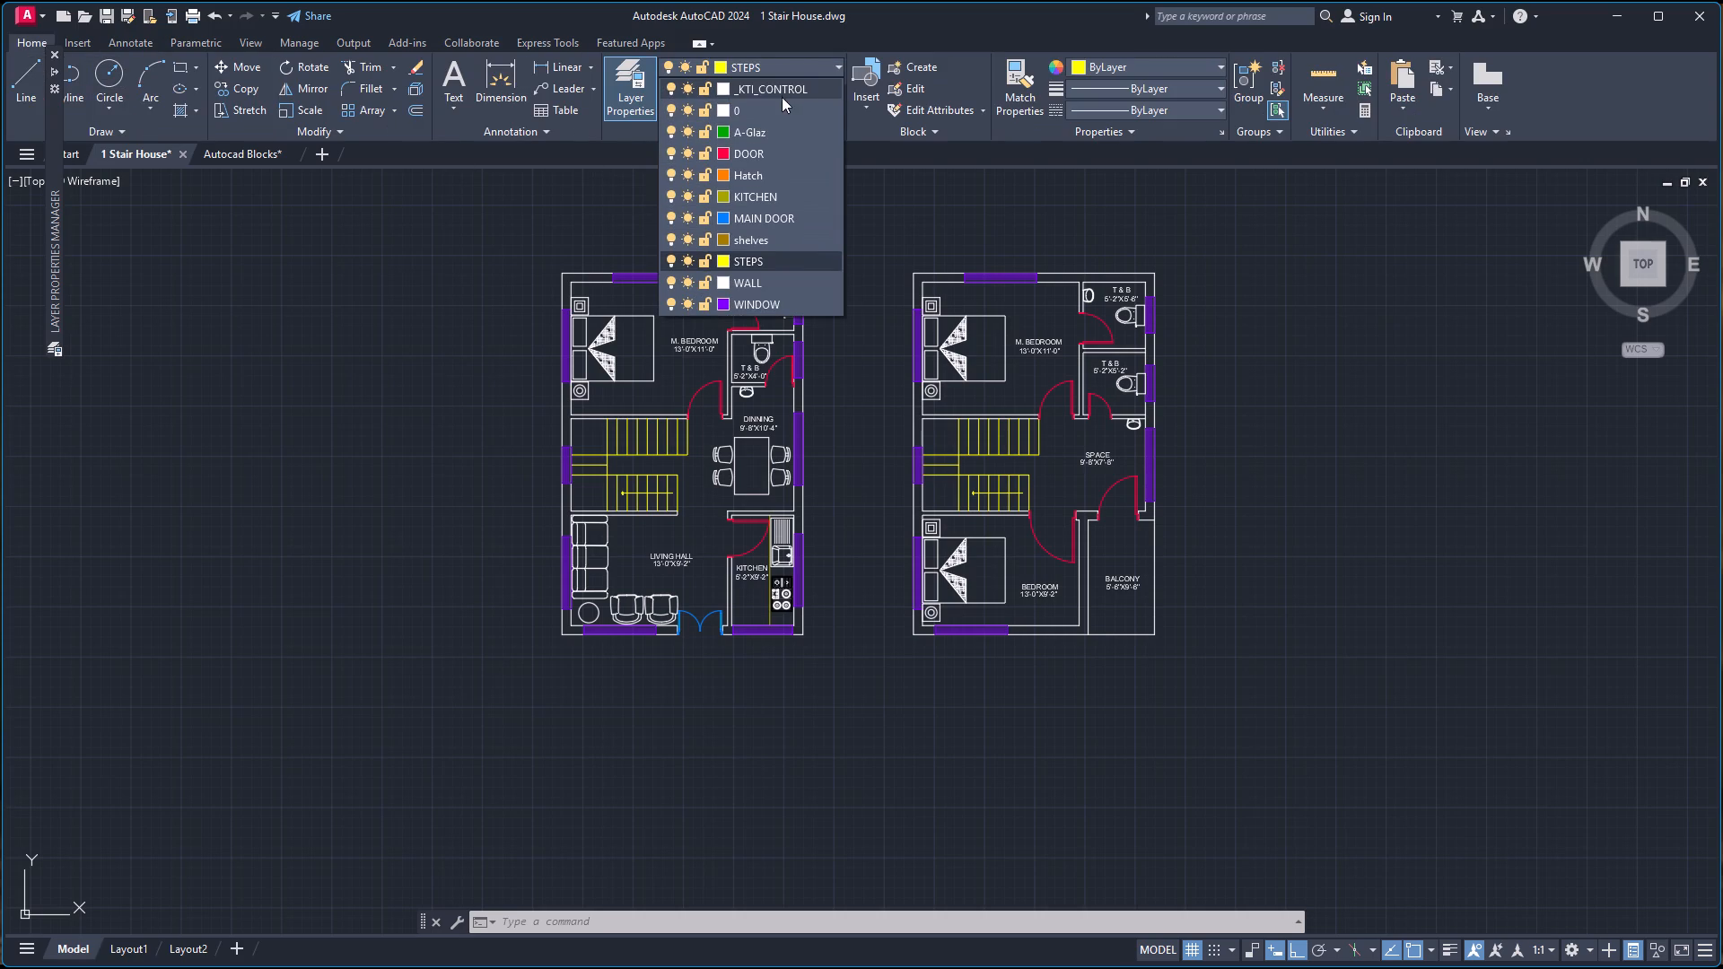
left_click(774, 109)
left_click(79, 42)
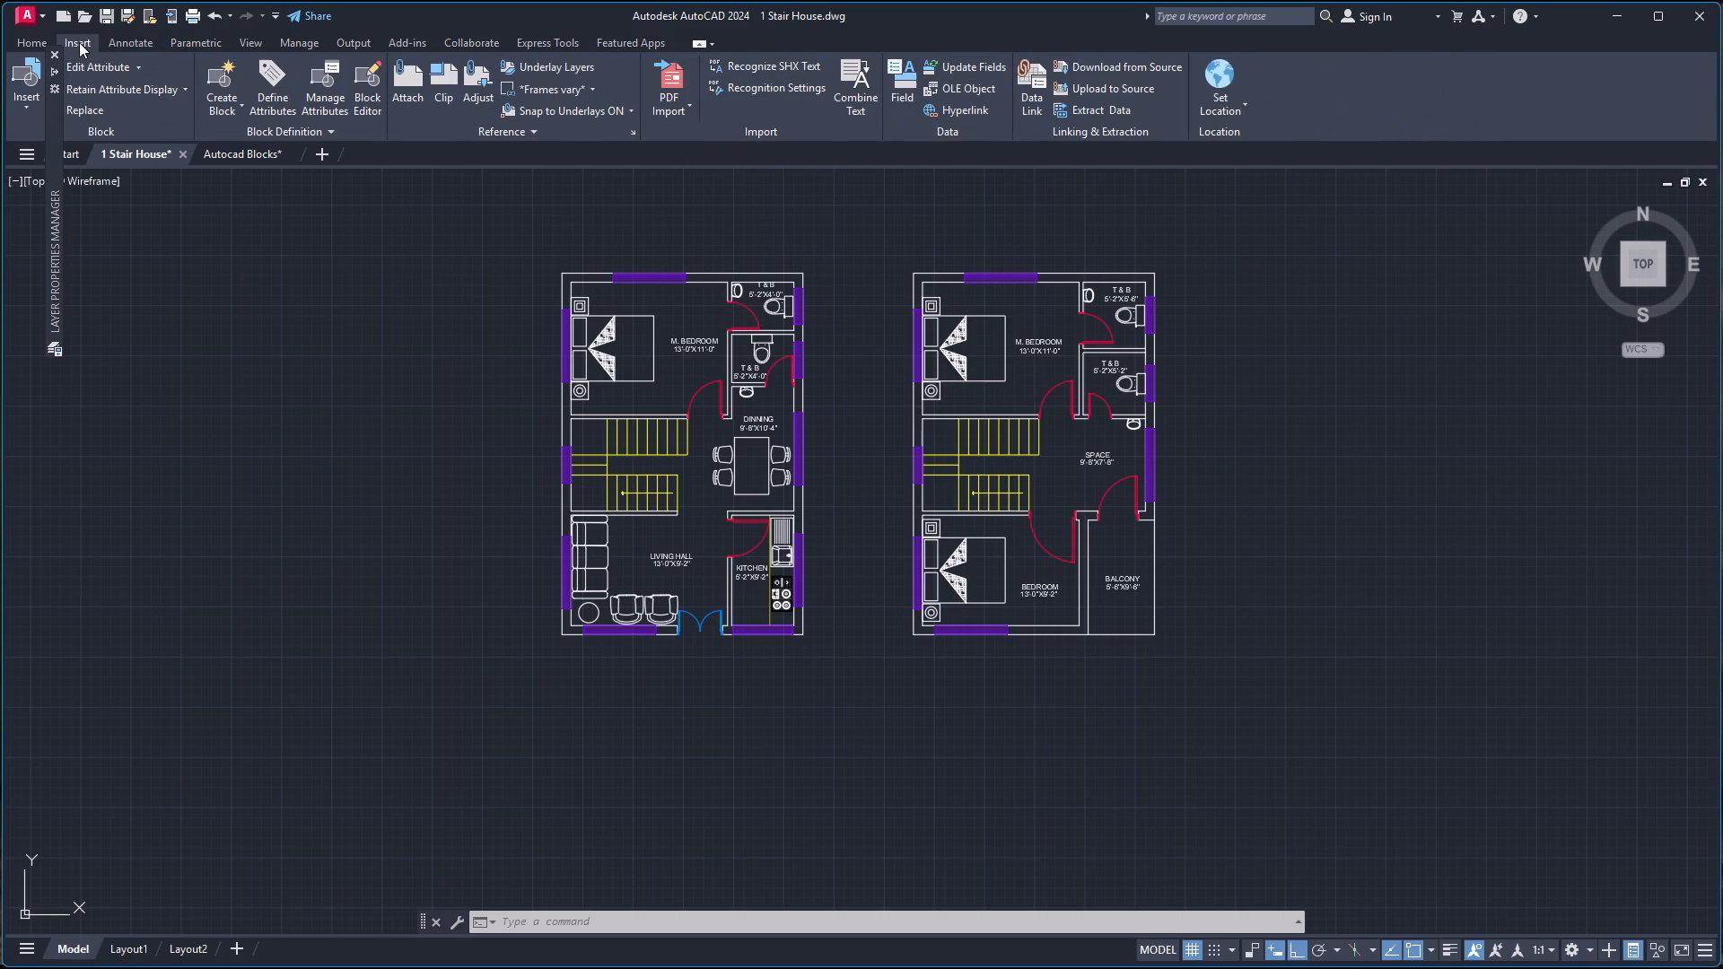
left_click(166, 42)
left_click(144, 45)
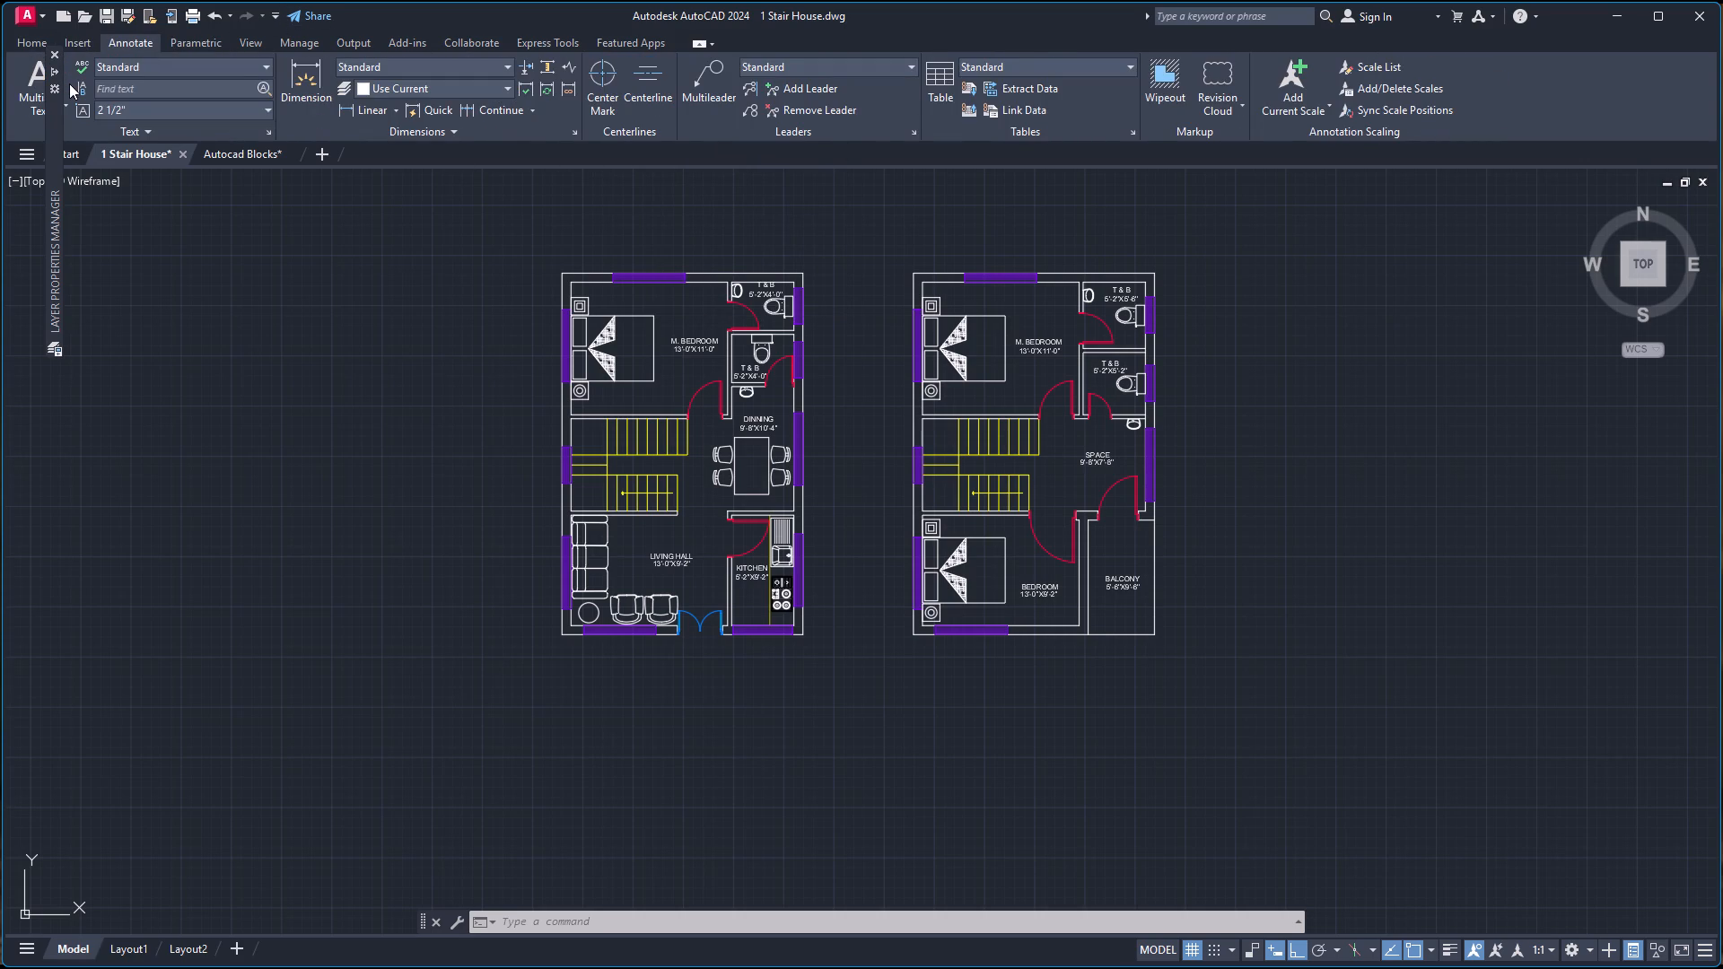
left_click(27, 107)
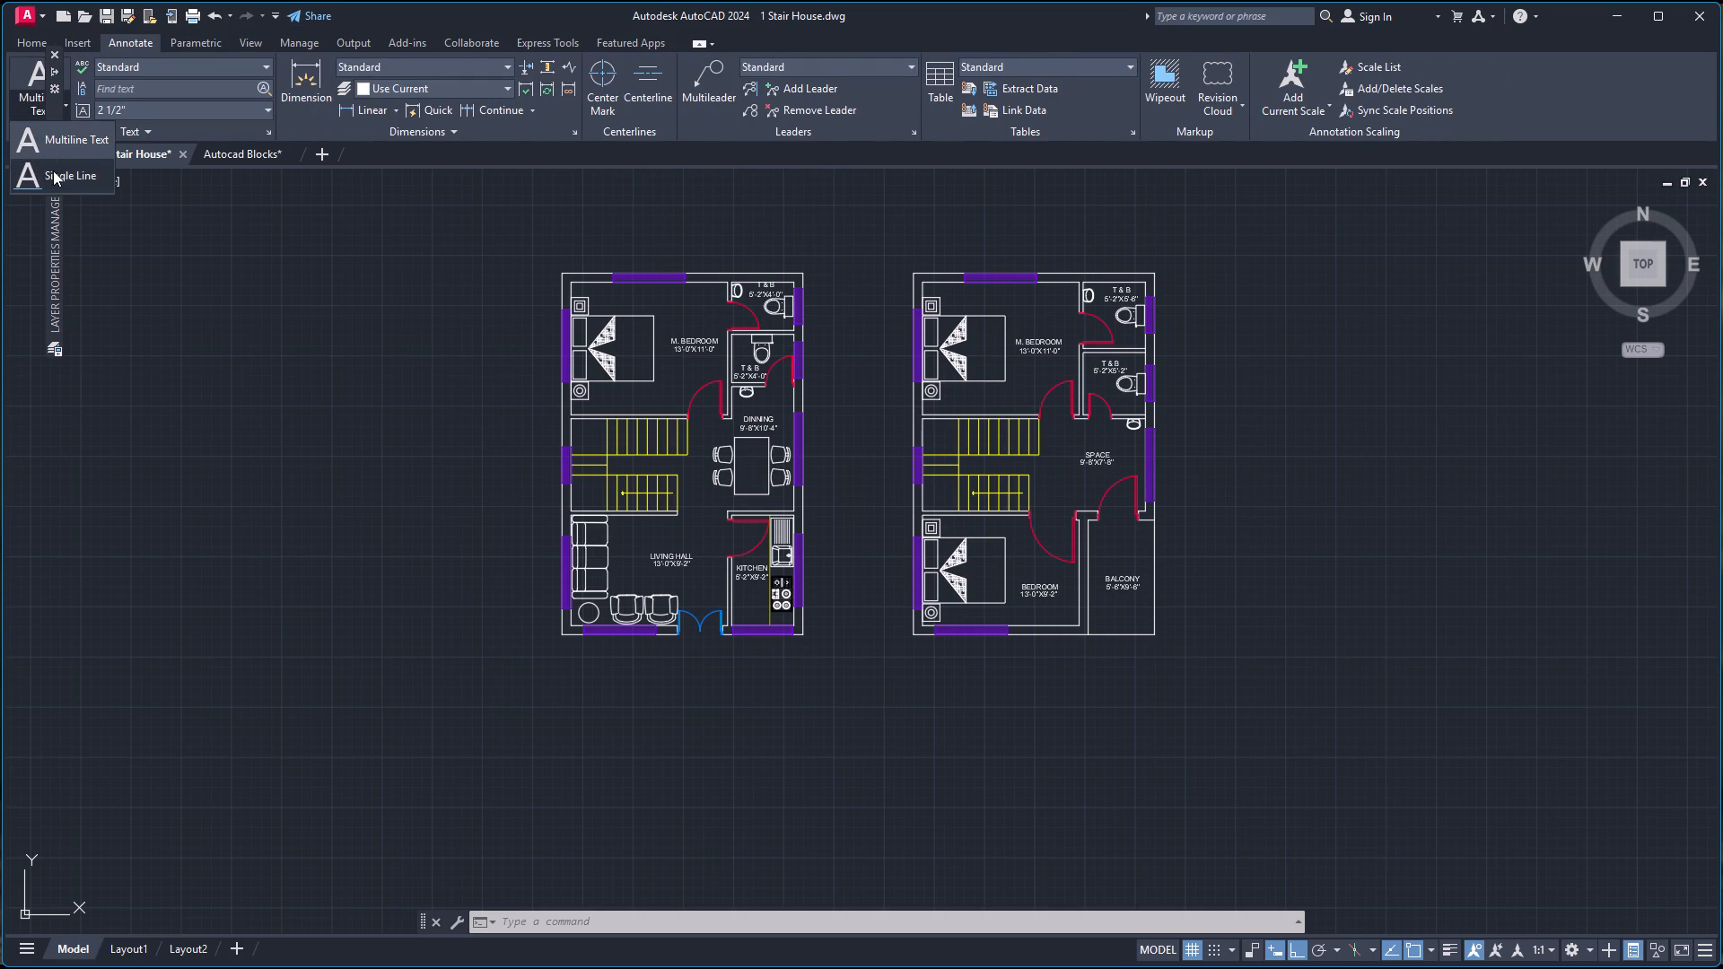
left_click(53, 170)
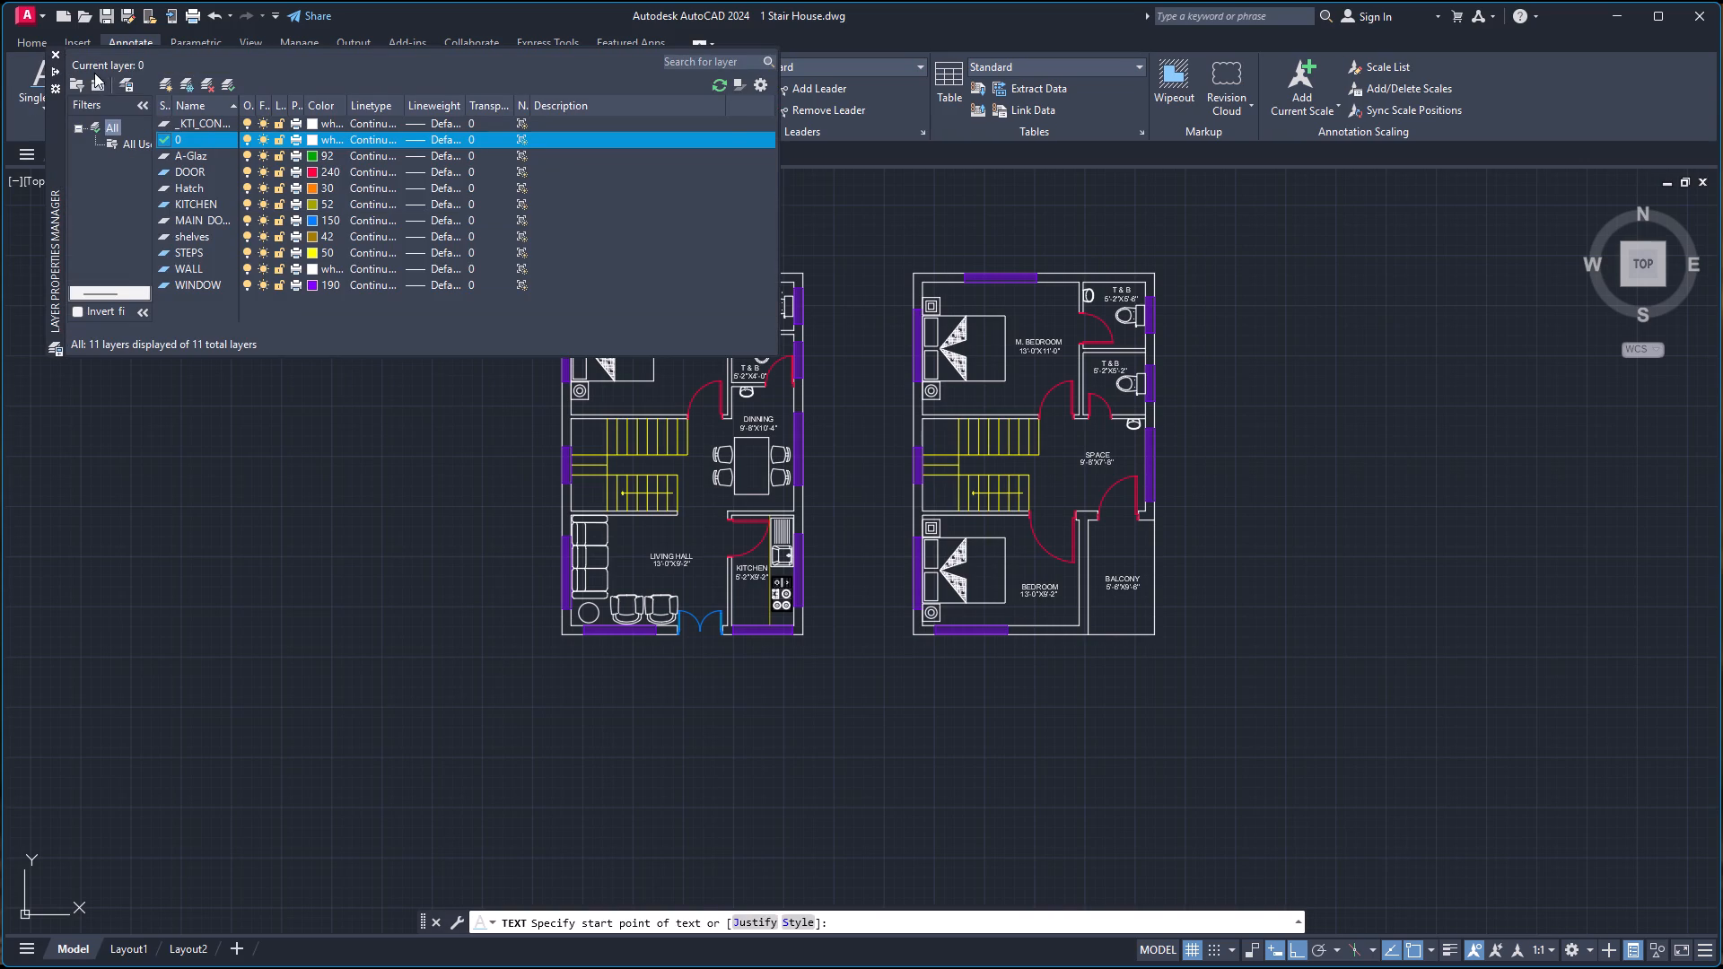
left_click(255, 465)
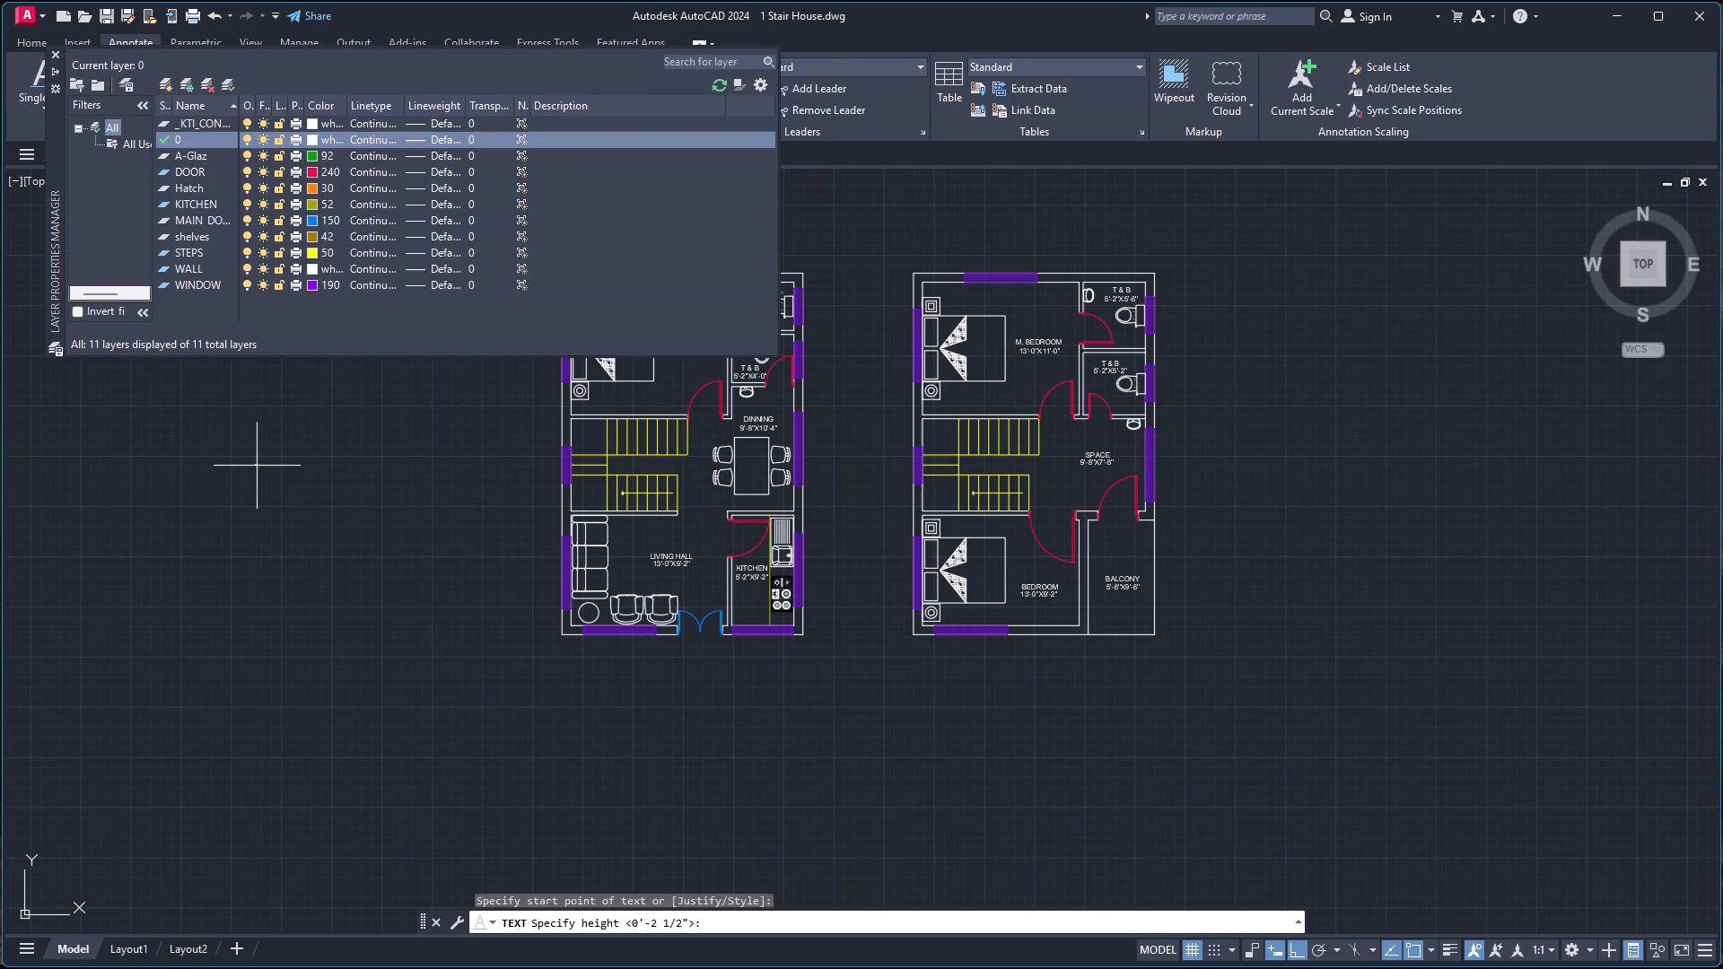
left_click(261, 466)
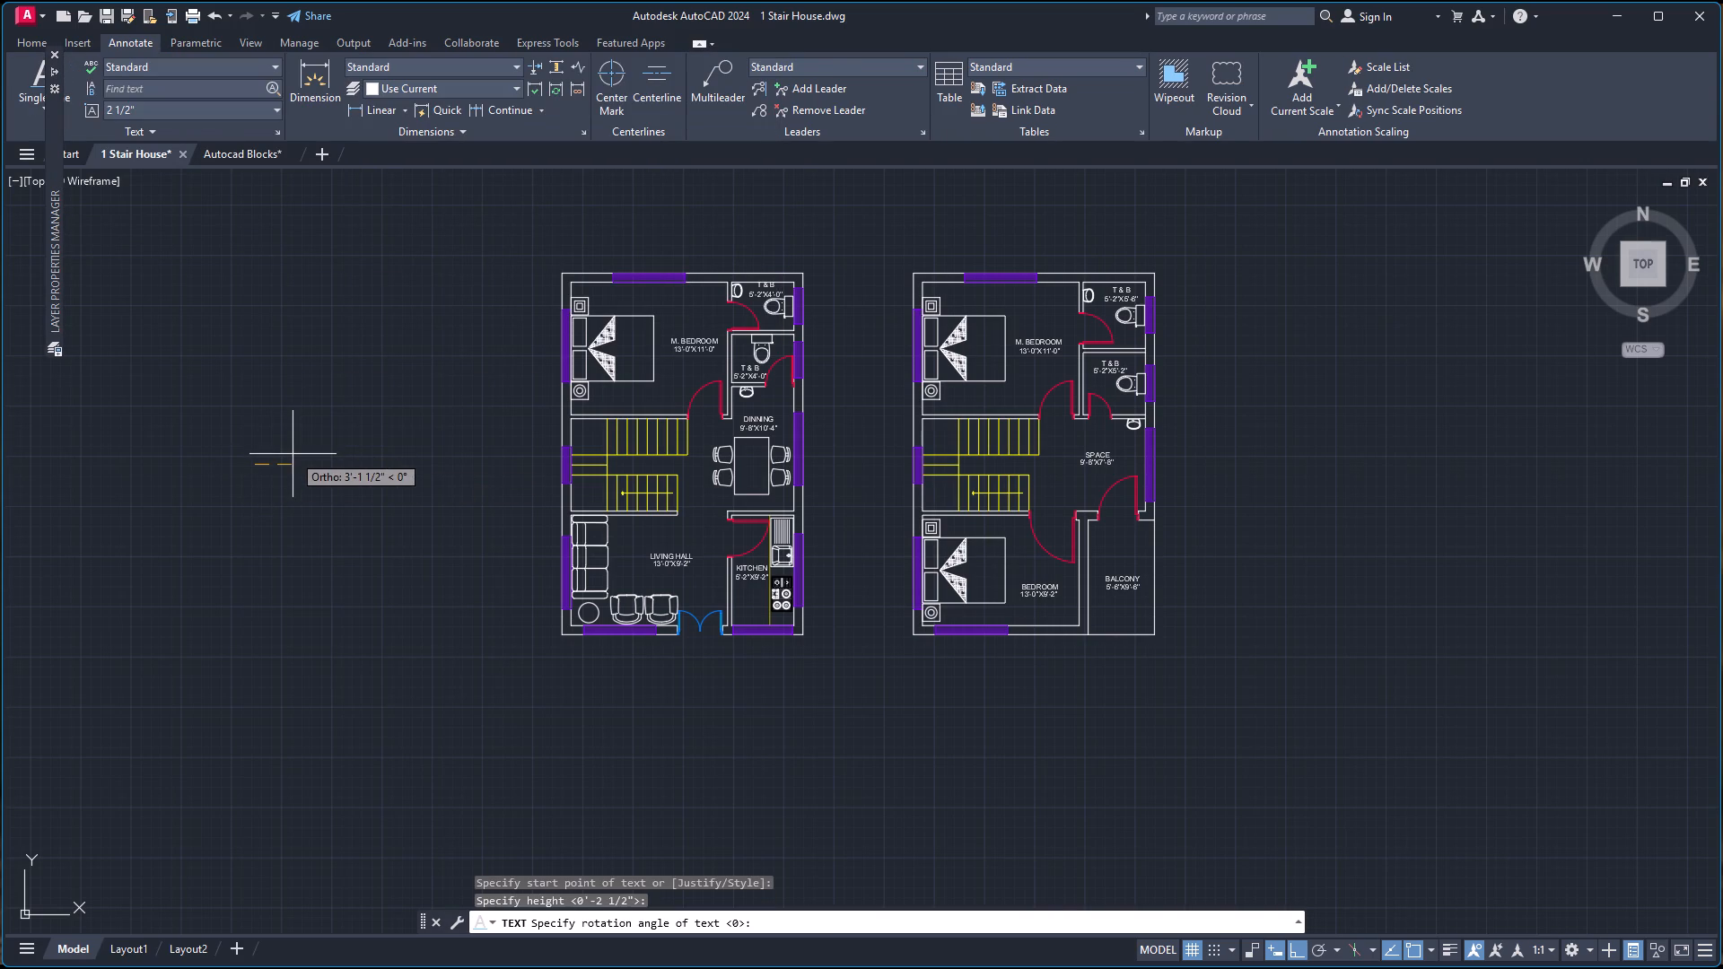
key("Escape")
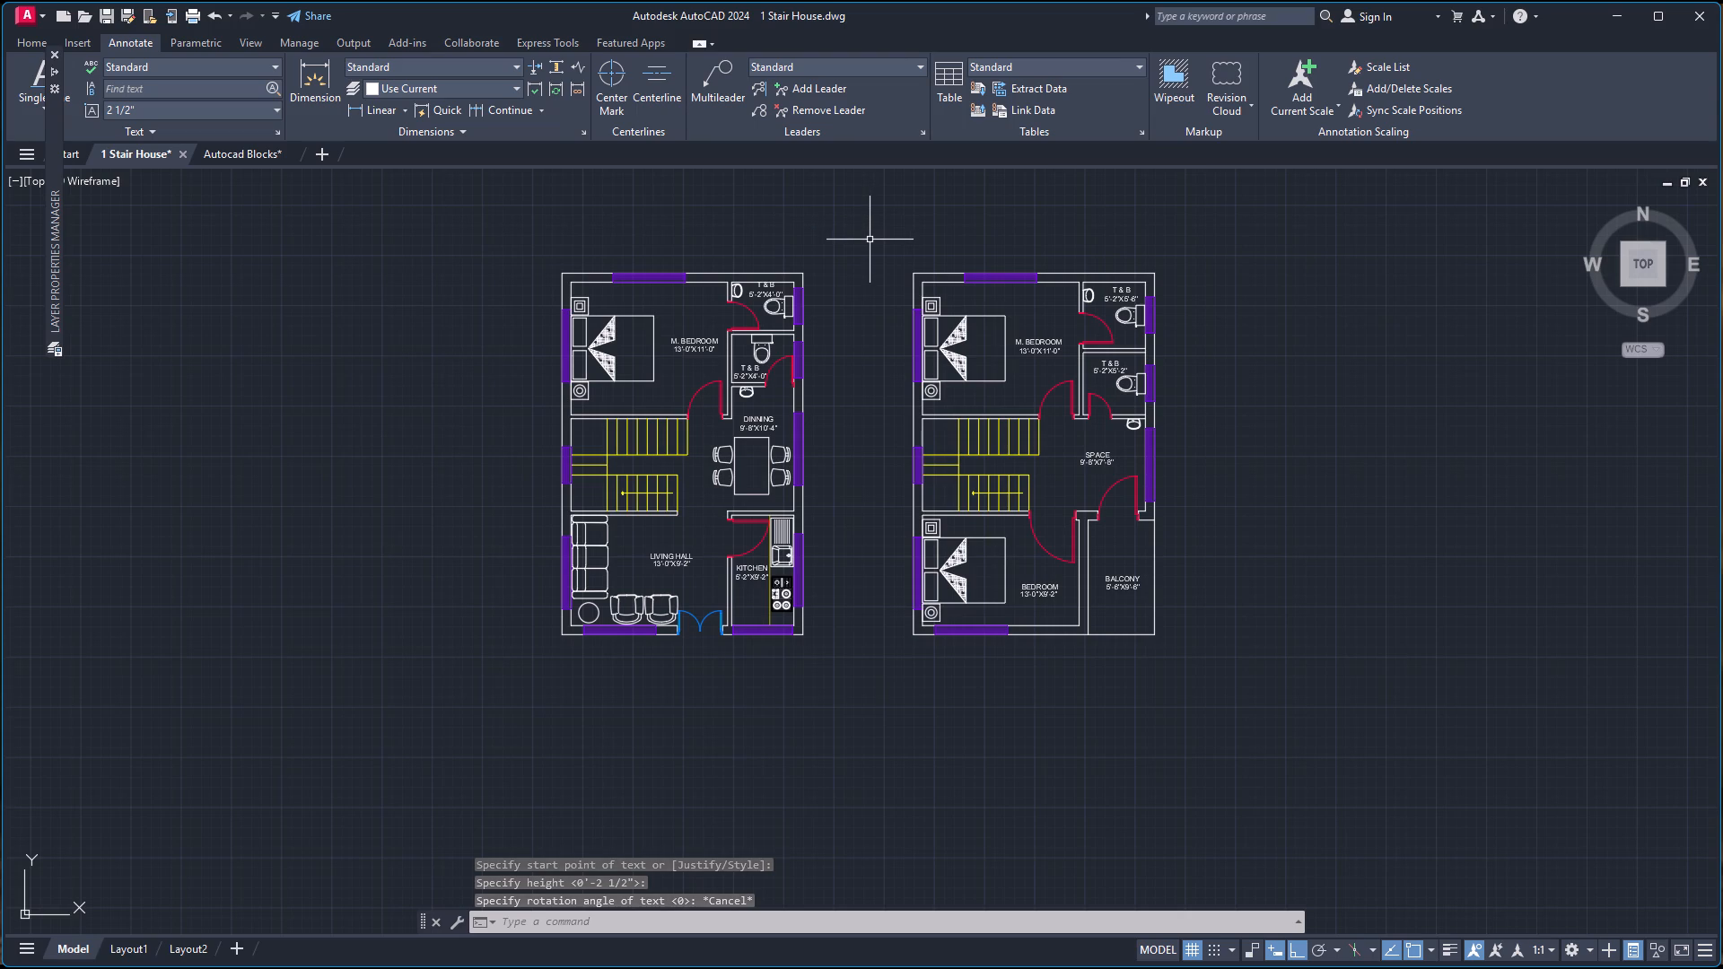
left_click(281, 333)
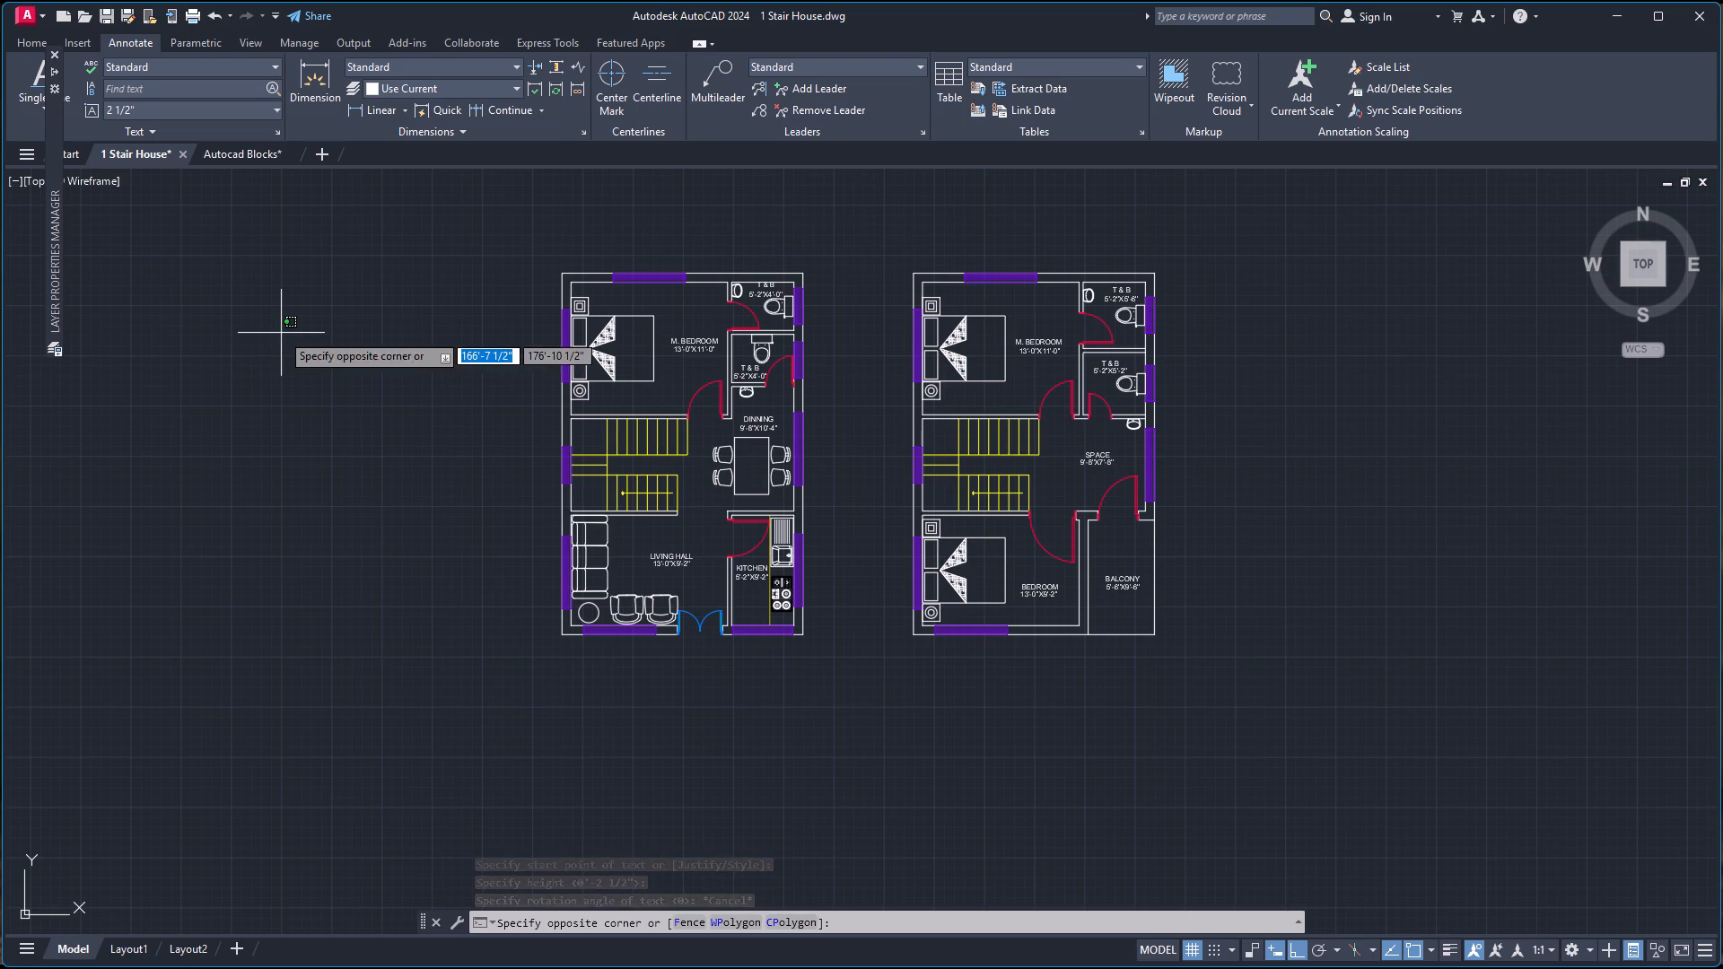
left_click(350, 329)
Place a single-line text "W" about 1'-8 1/2" high at rotation 0 in the empty area west of the west plan.
left_click(31, 88)
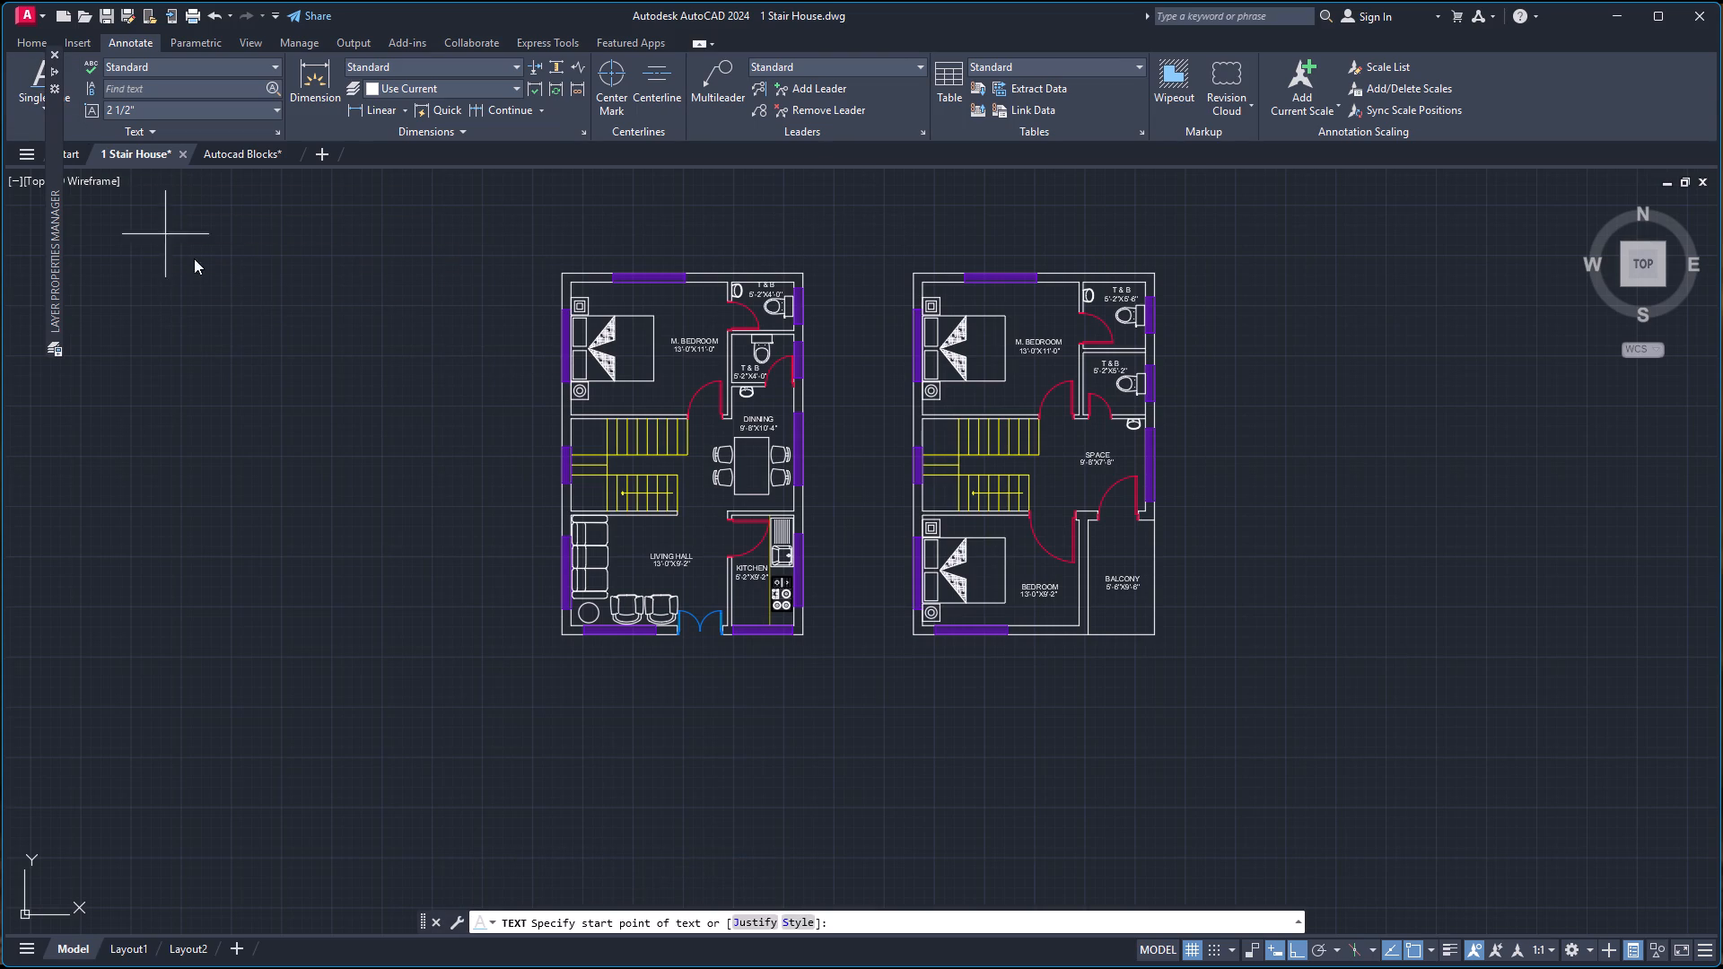
left_click(318, 323)
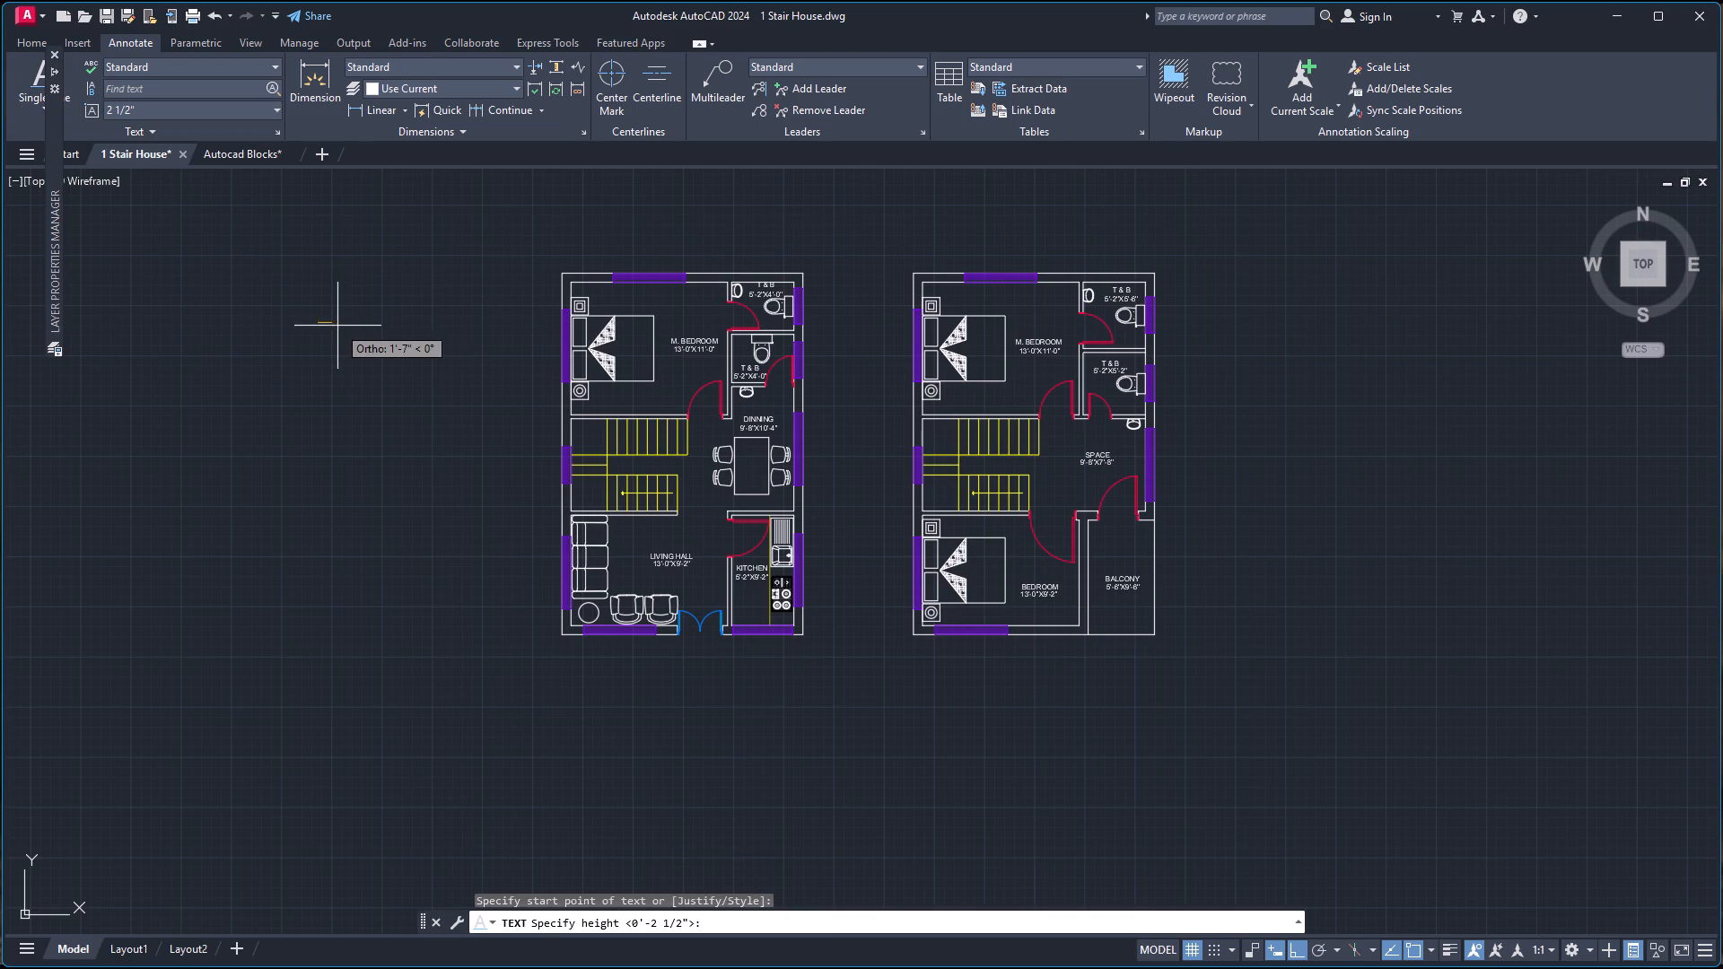
left_click(338, 328)
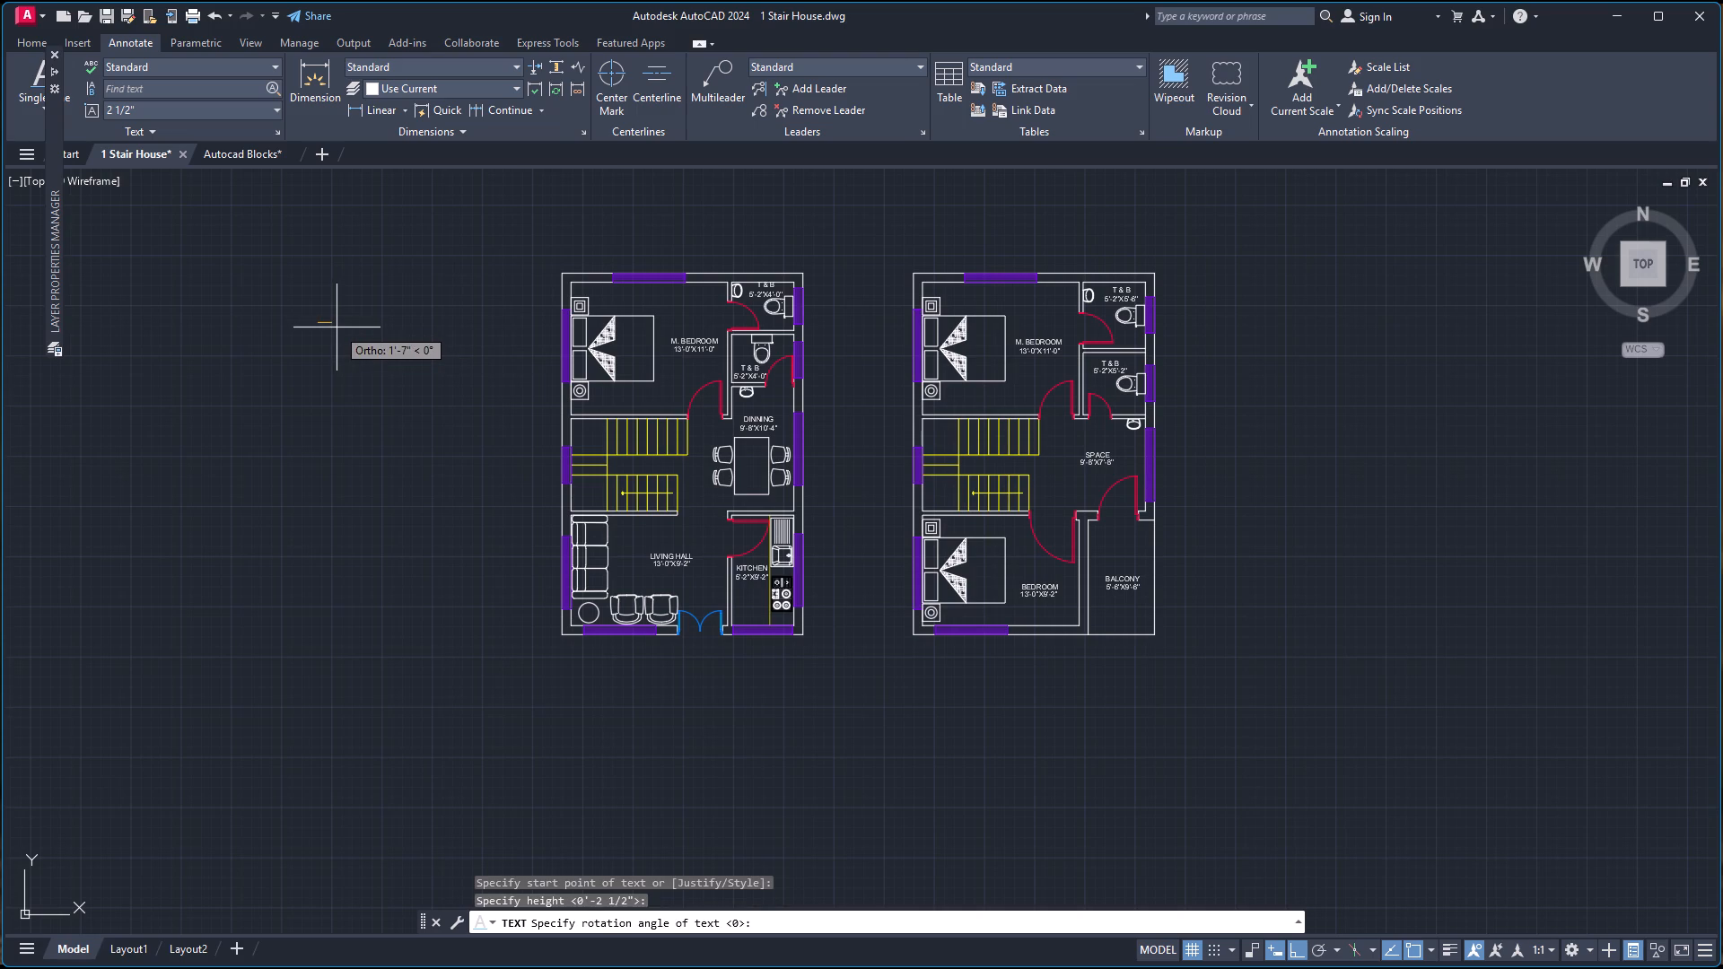
key("Return")
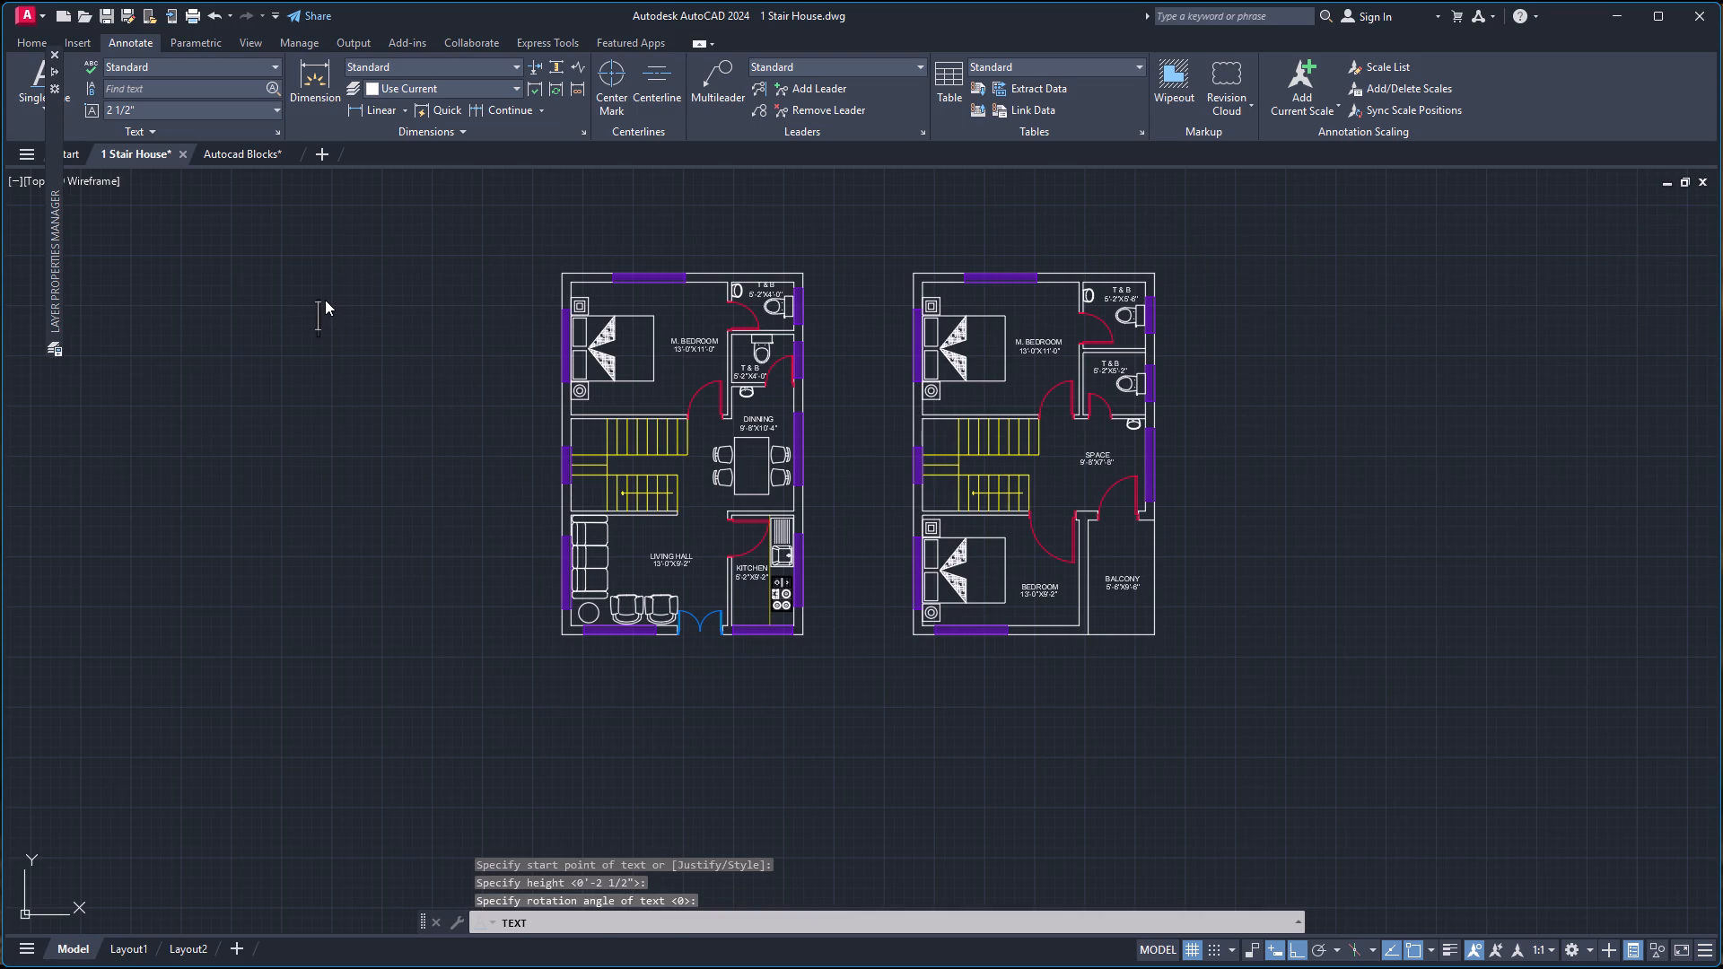
key("w")
key("Return")
left_click(405, 406)
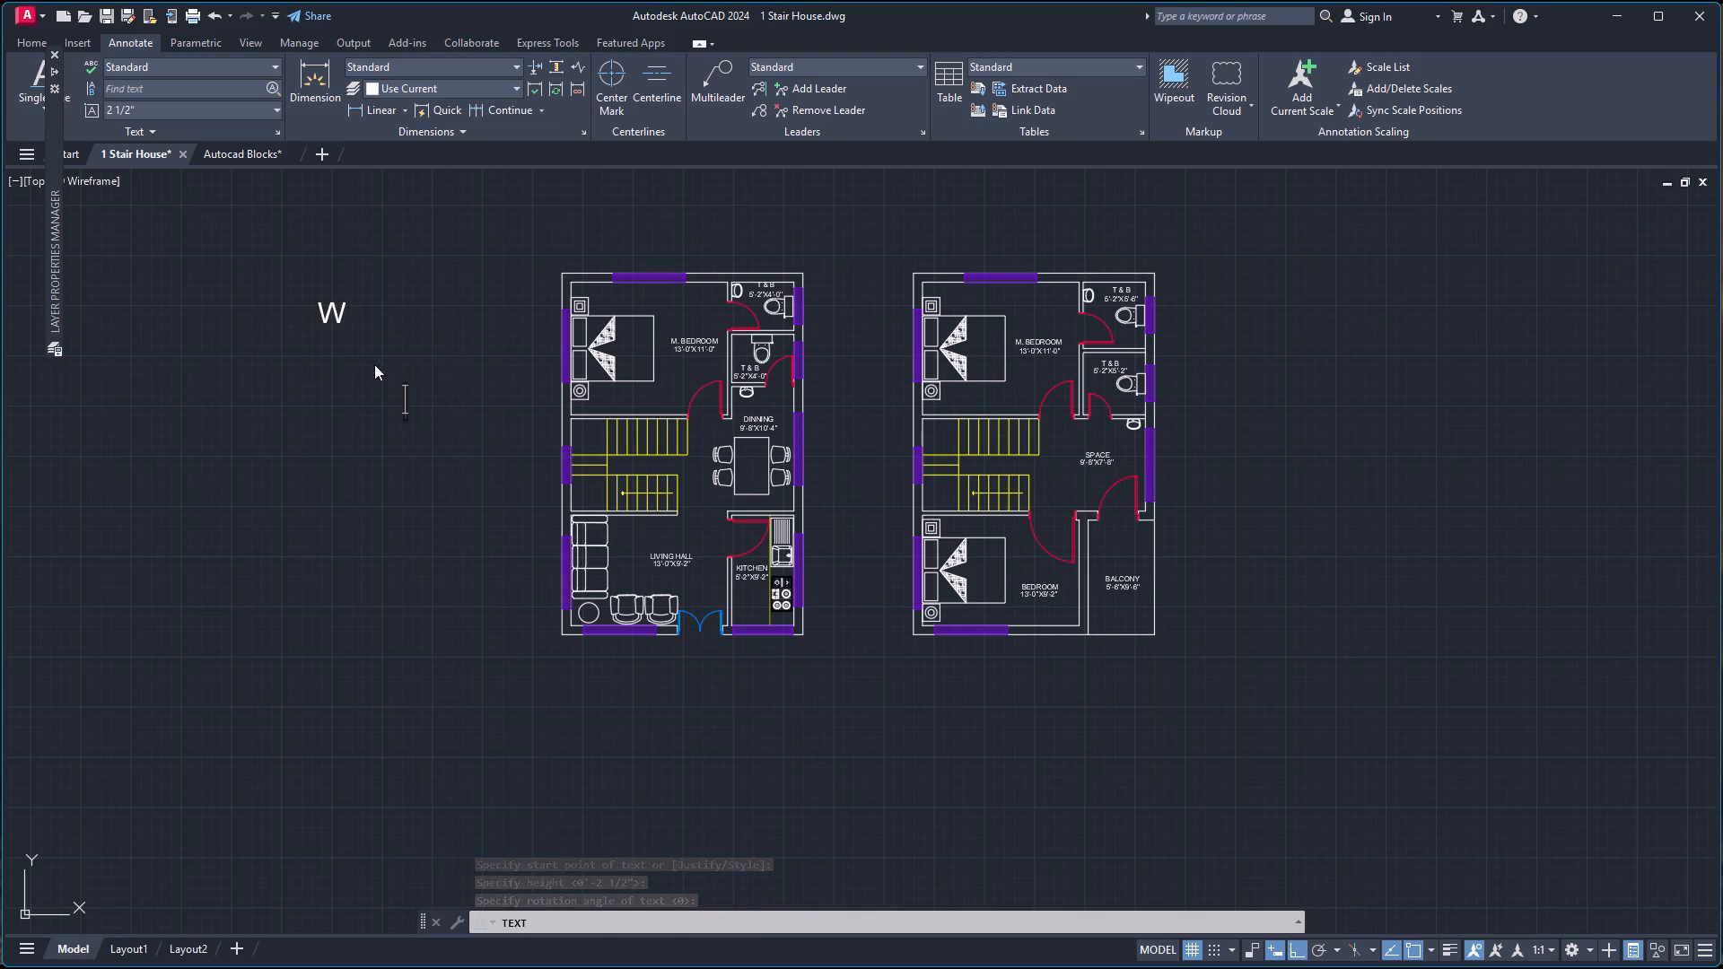
key("Escape")
Set the height of the W text to 7".
left_click(338, 314)
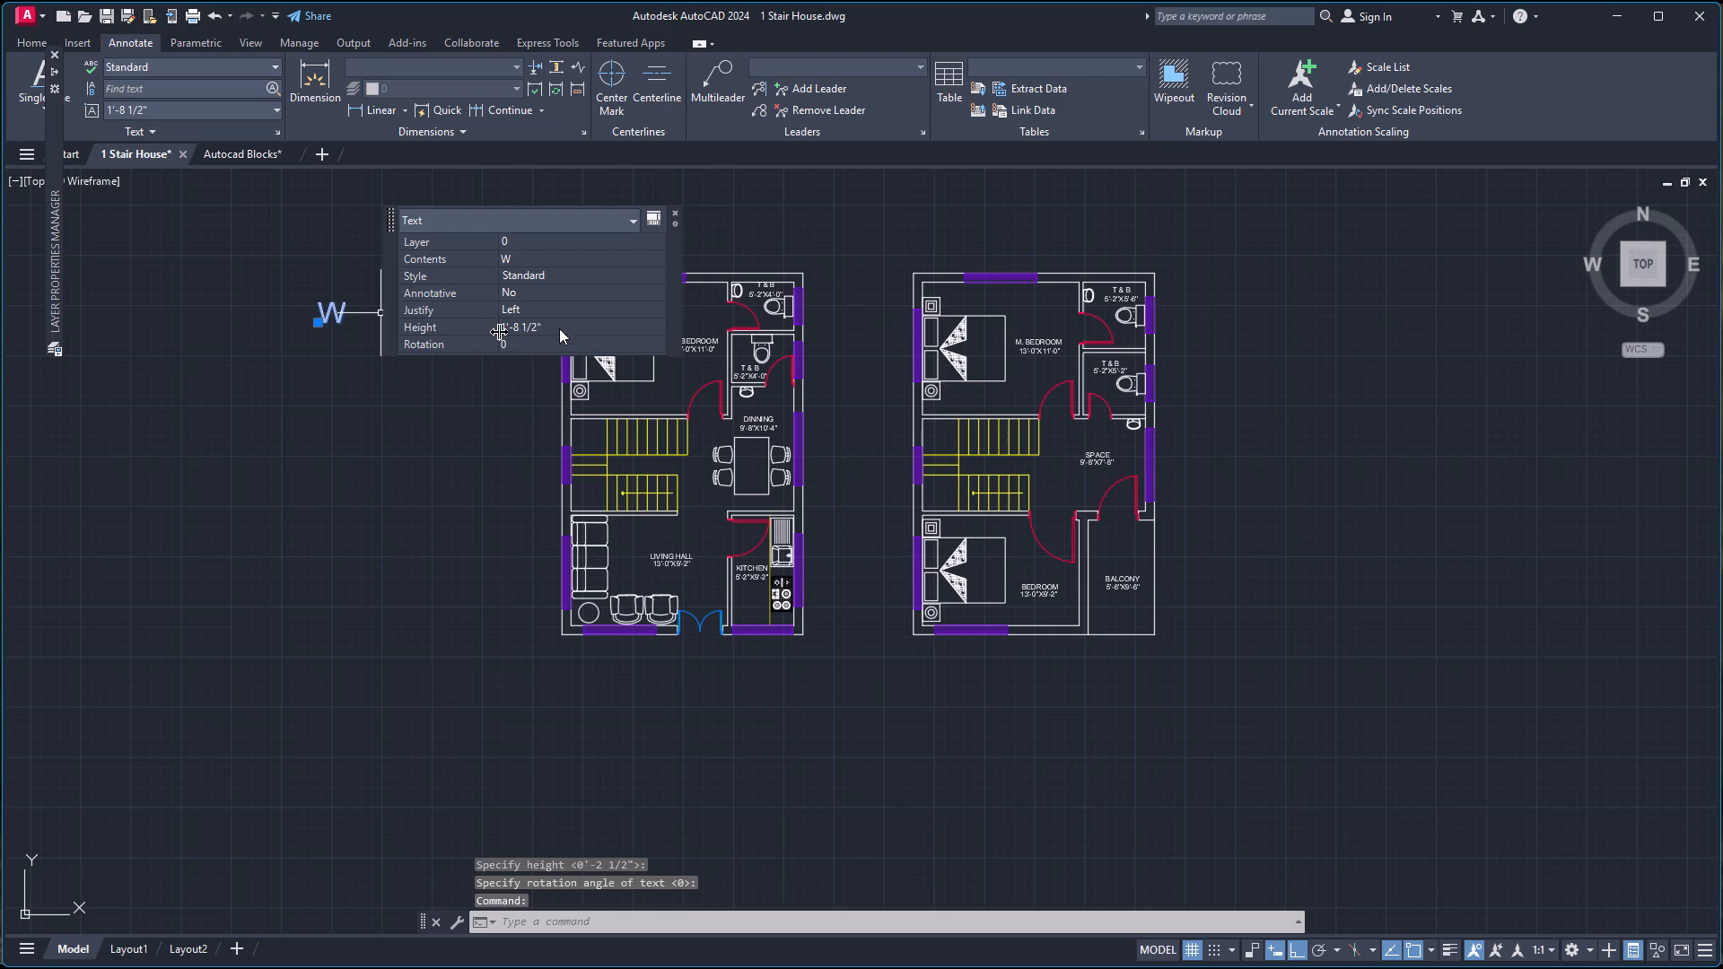
left_click(559, 328)
key("5")
key("Return")
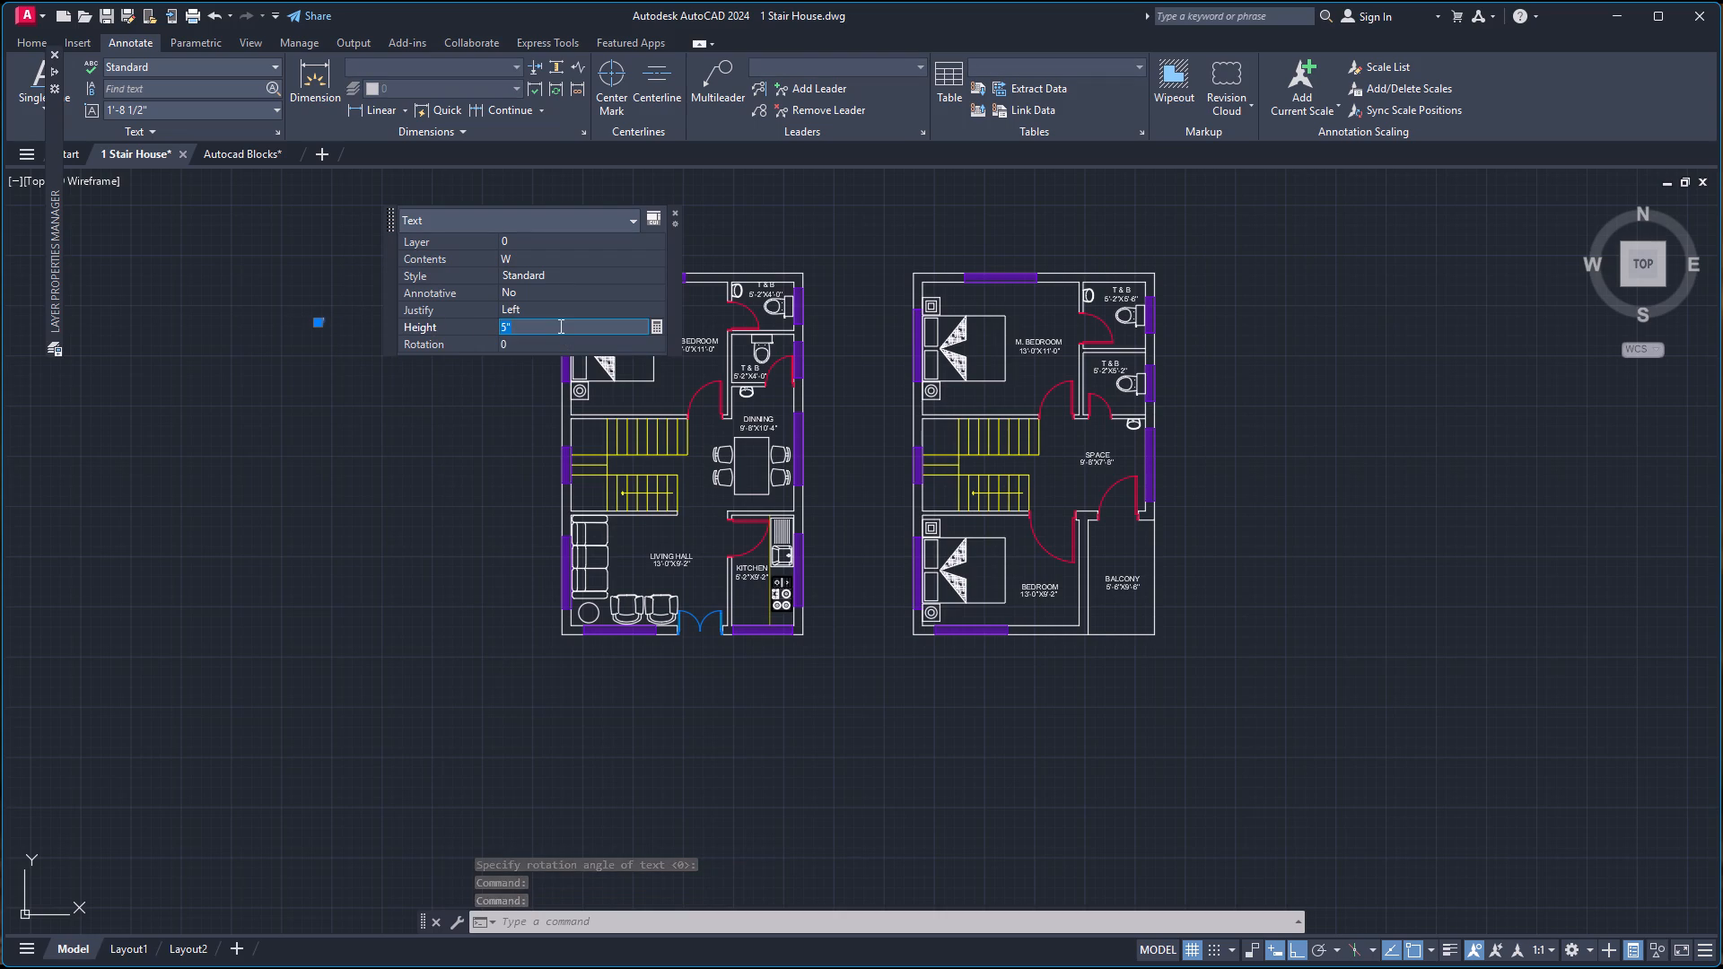
key("7")
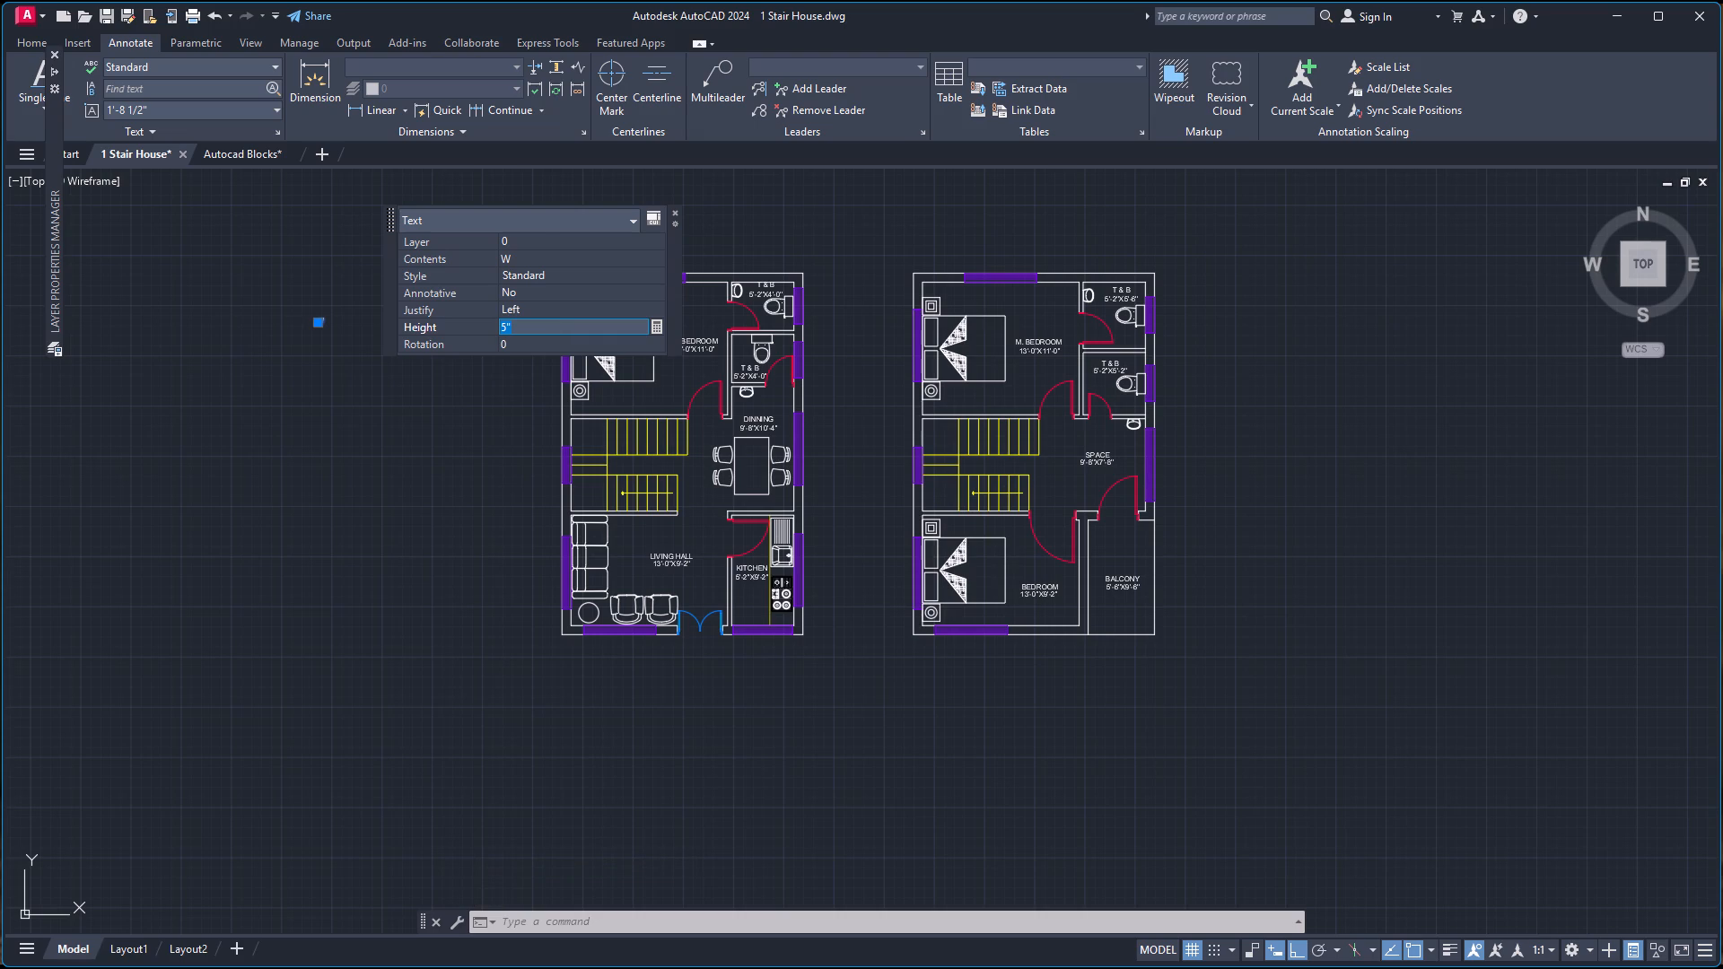
key("Return")
key("Escape")
key("Escape")
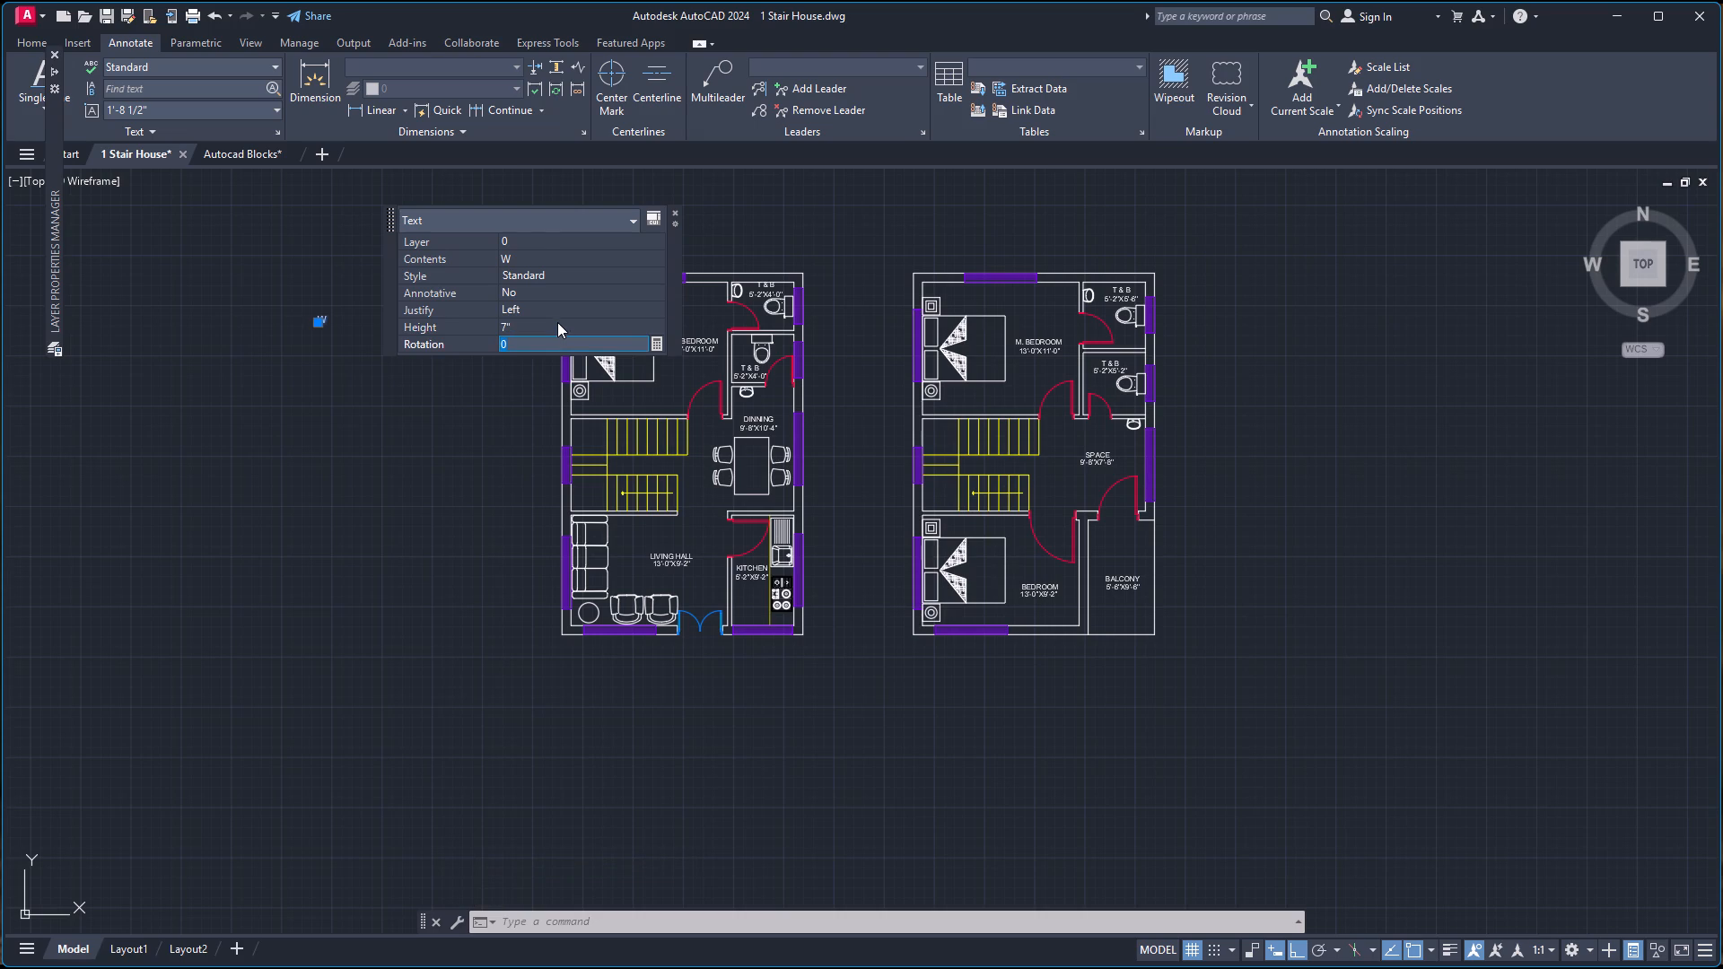
left_click(678, 213)
key("Escape")
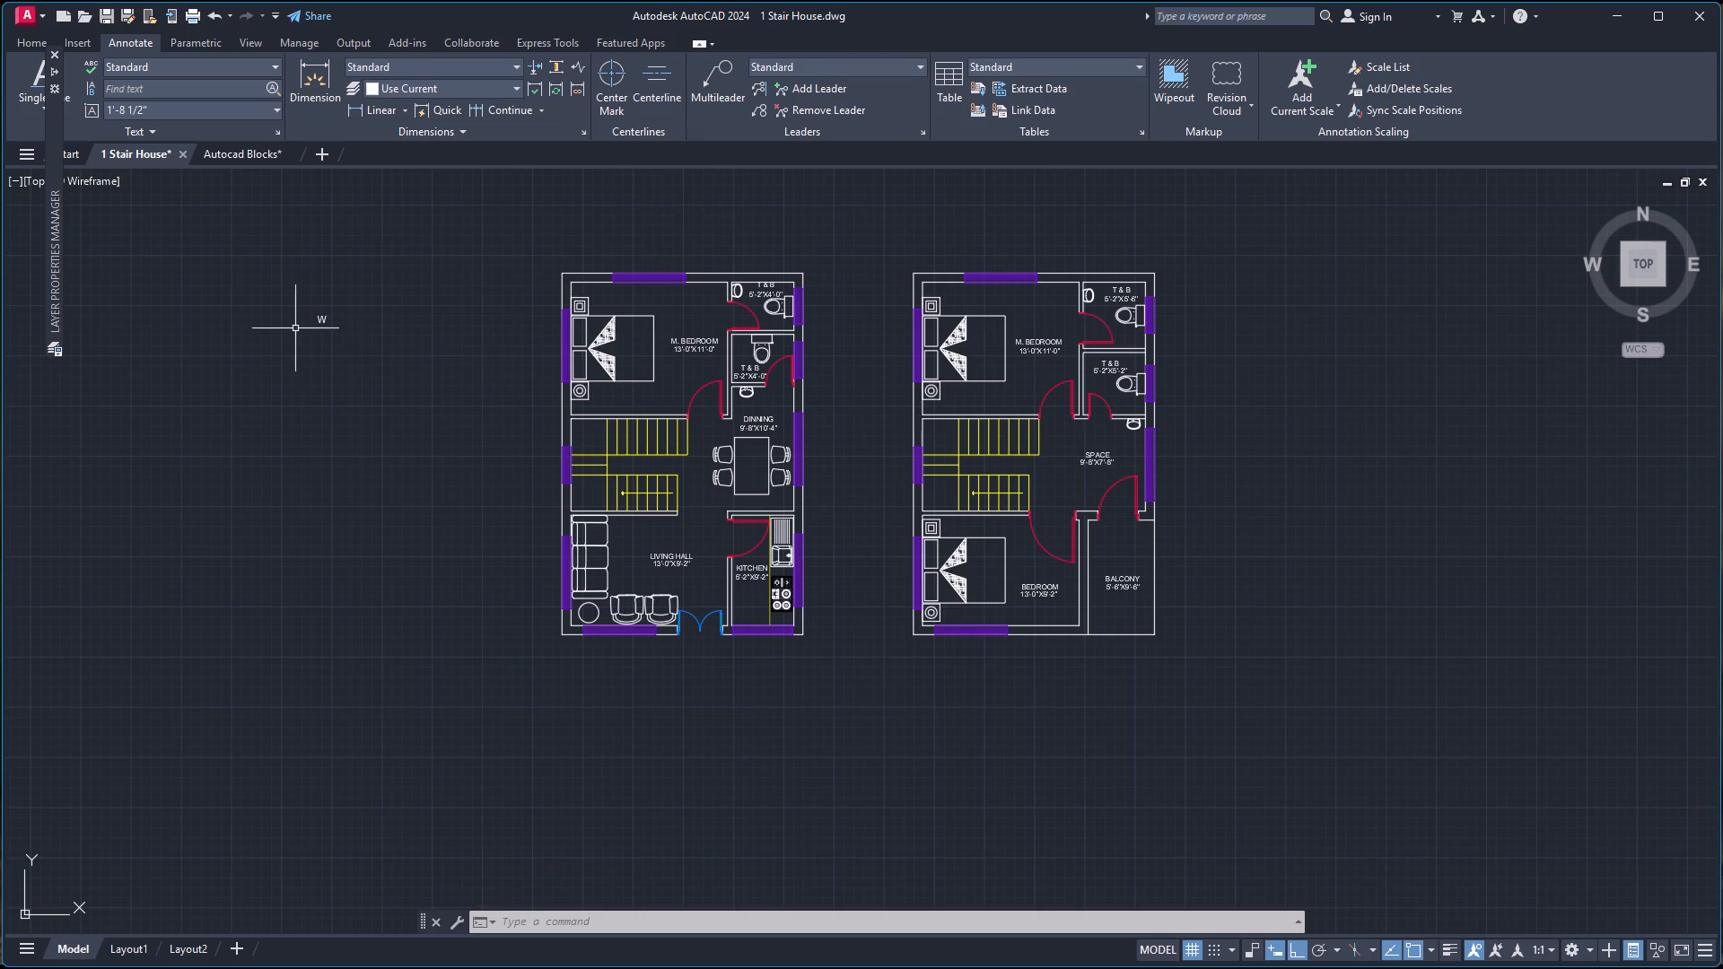
Copy the W label and paste it outside the west plan's three west-wall windows, at the master bedroom, stairs and living hall.
scroll(296, 324, "up", 2)
left_click(328, 294)
left_click(427, 350)
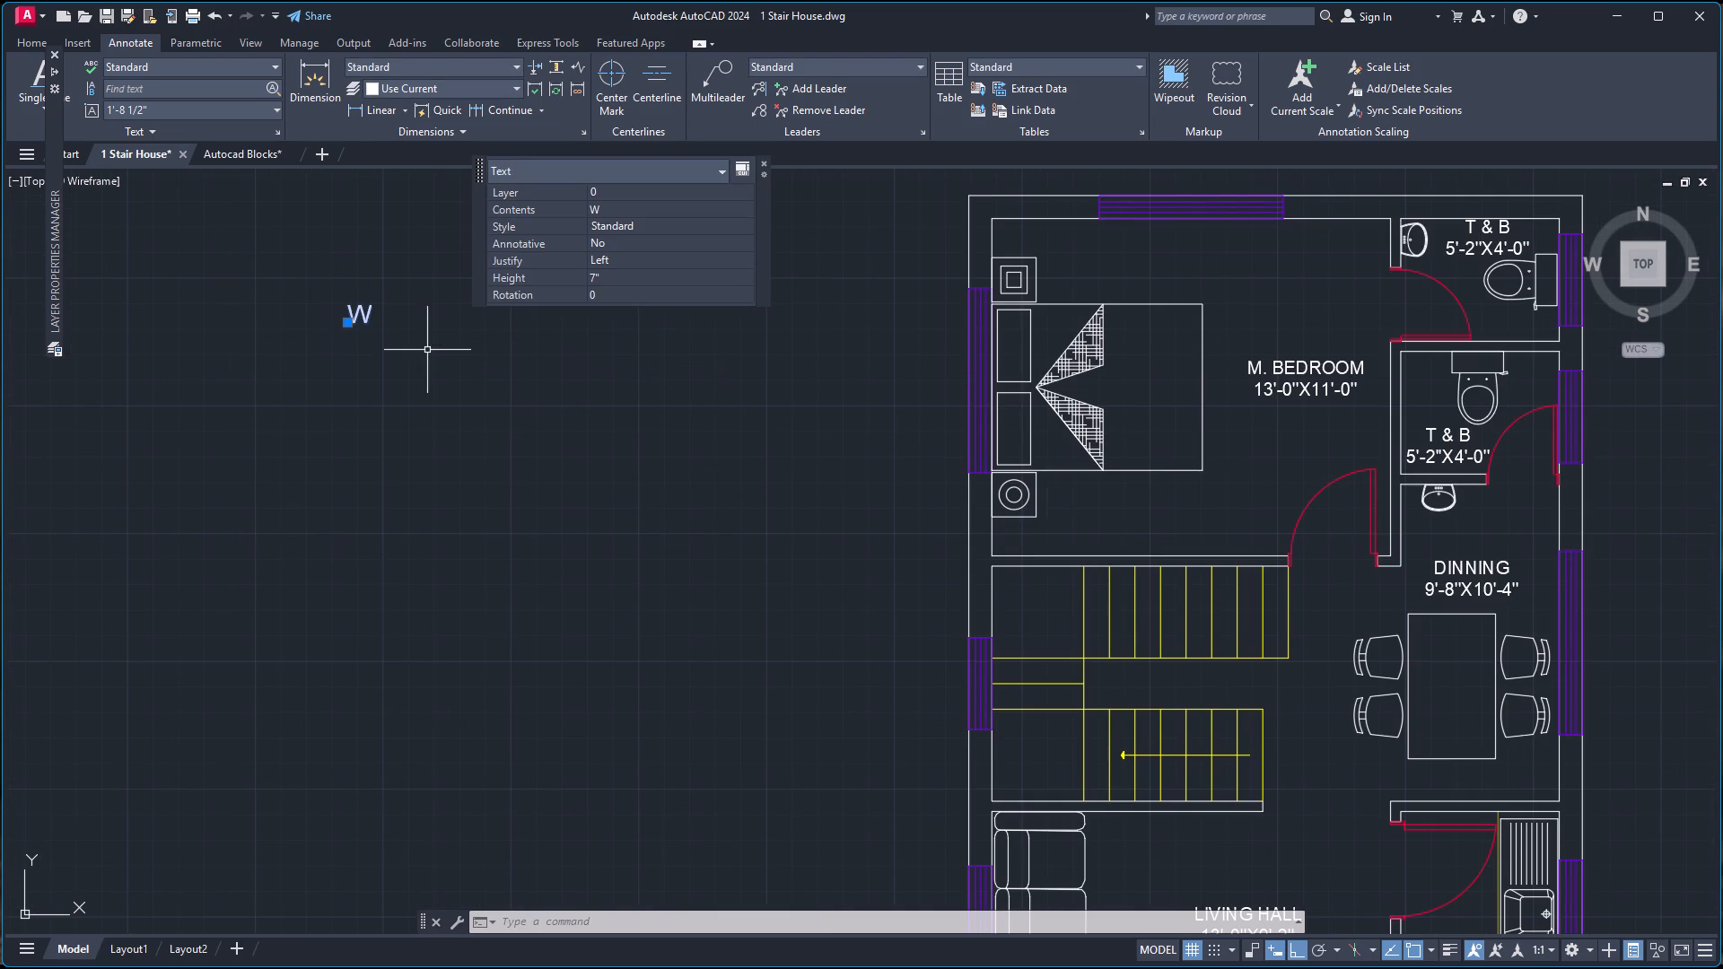
key("ctrl+c")
key("ctrl+v")
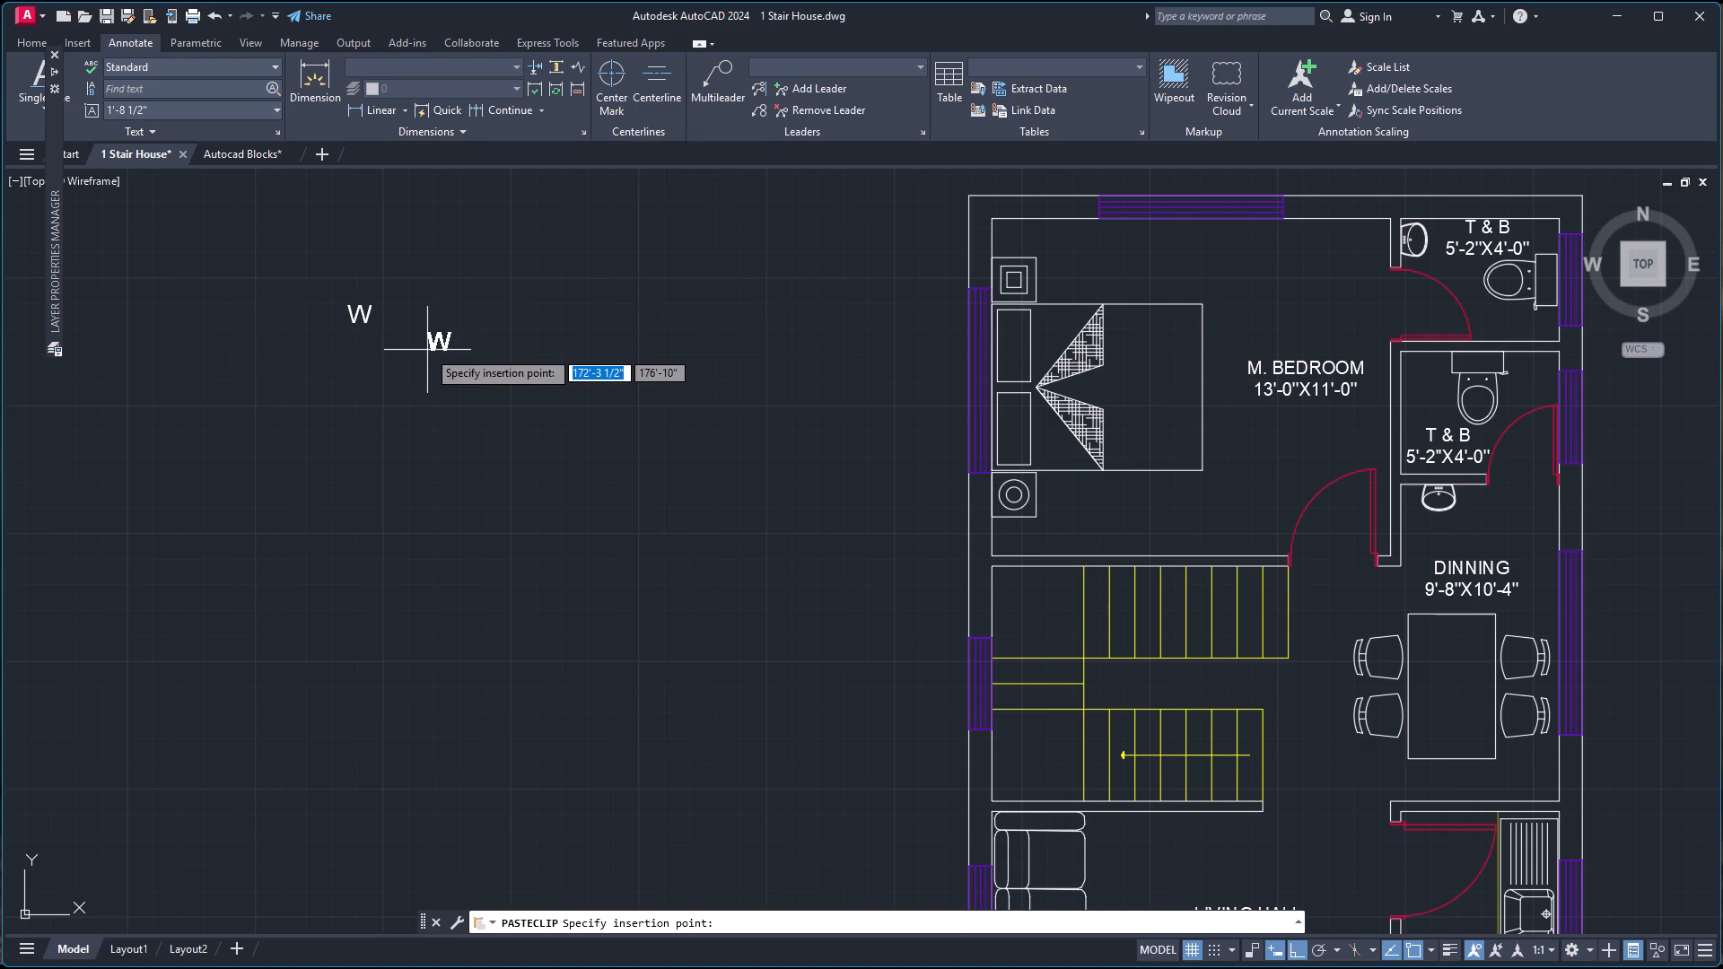
left_click(926, 388)
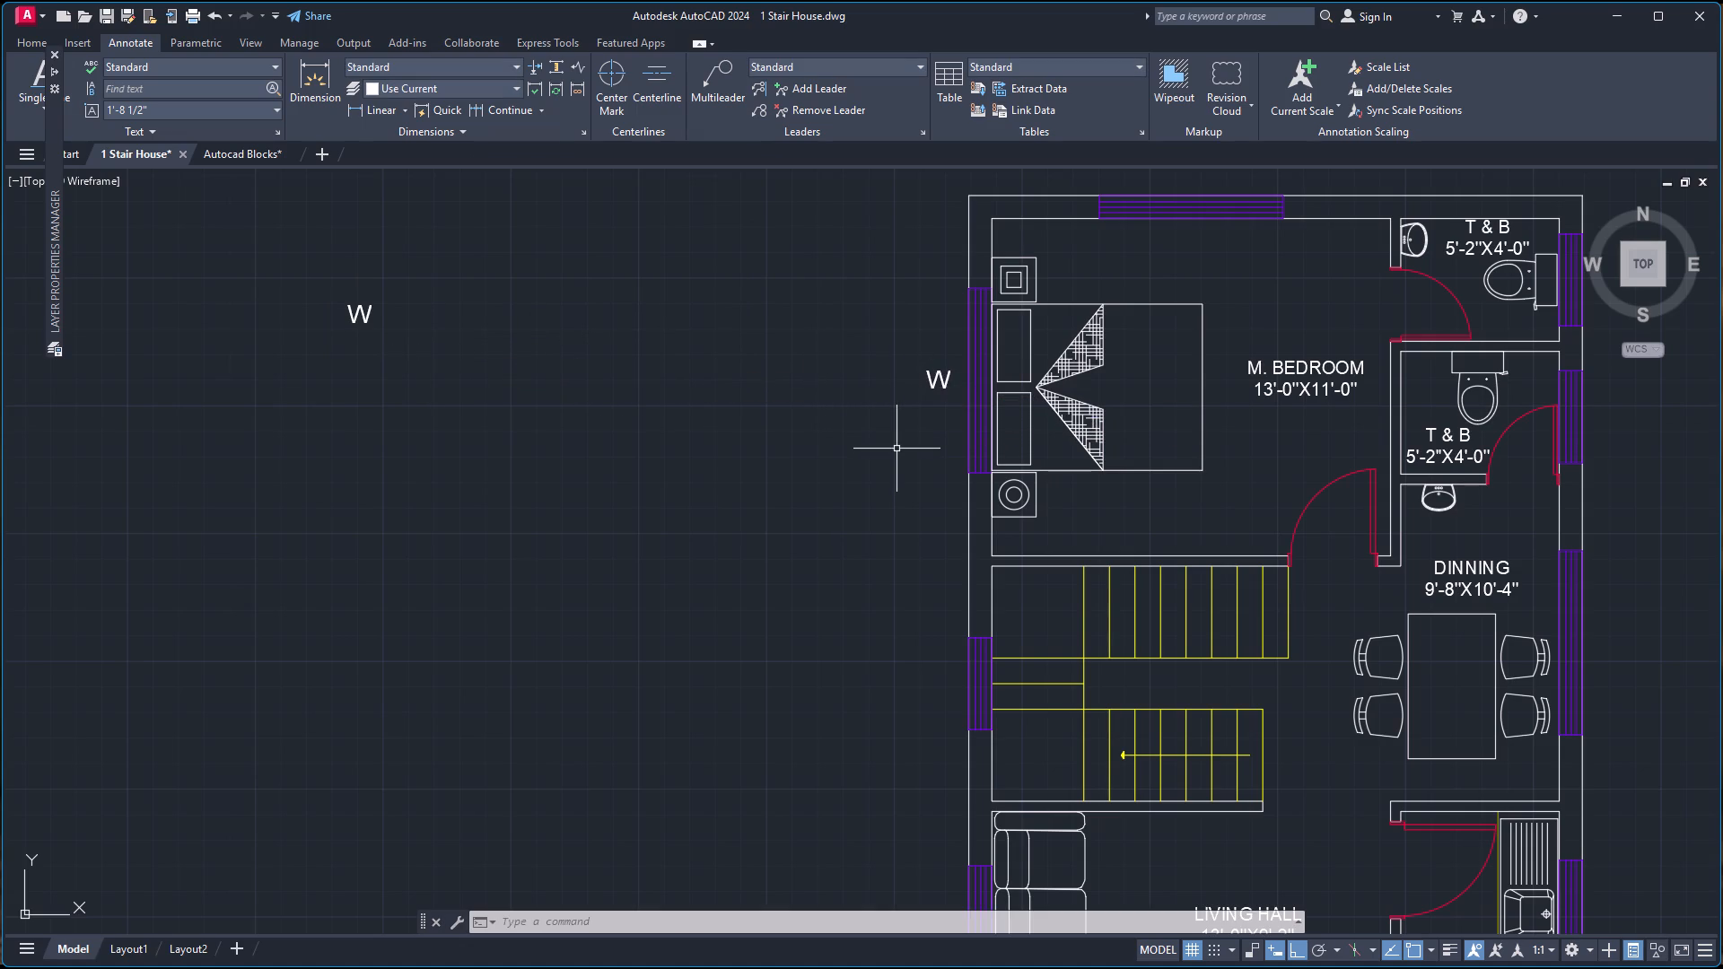
key("ctrl+v")
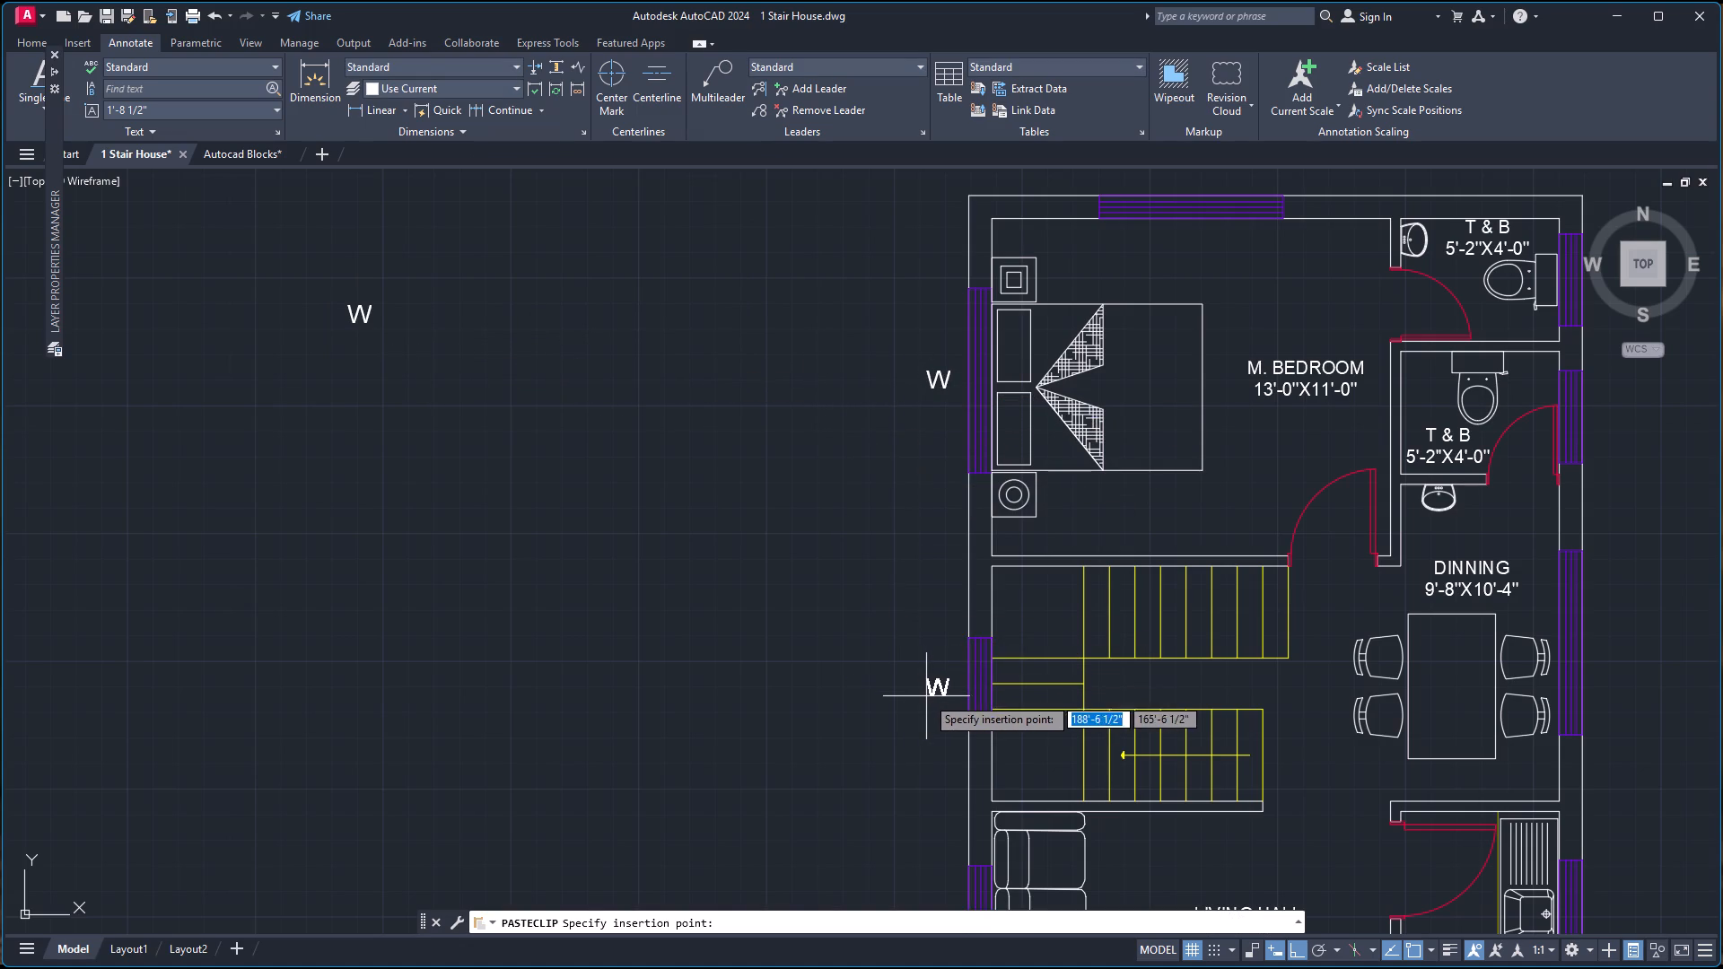
left_click(929, 694)
key("ctrl+v")
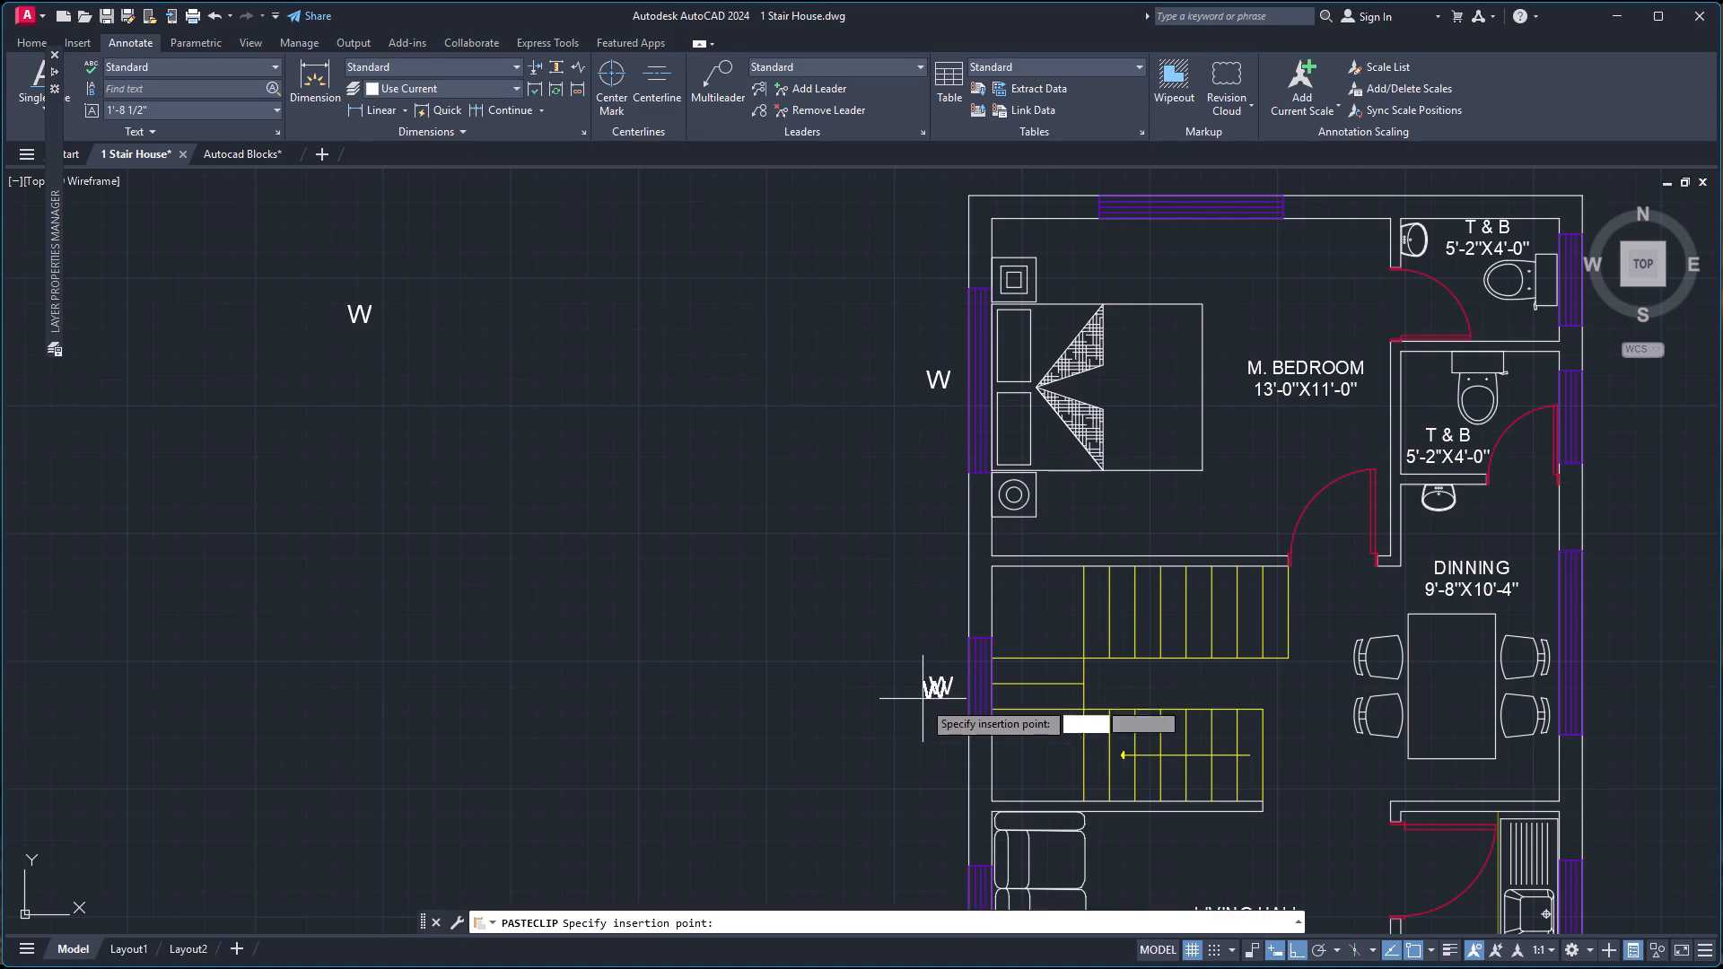
scroll(923, 741, "down", 3)
scroll(912, 814, "up", 3)
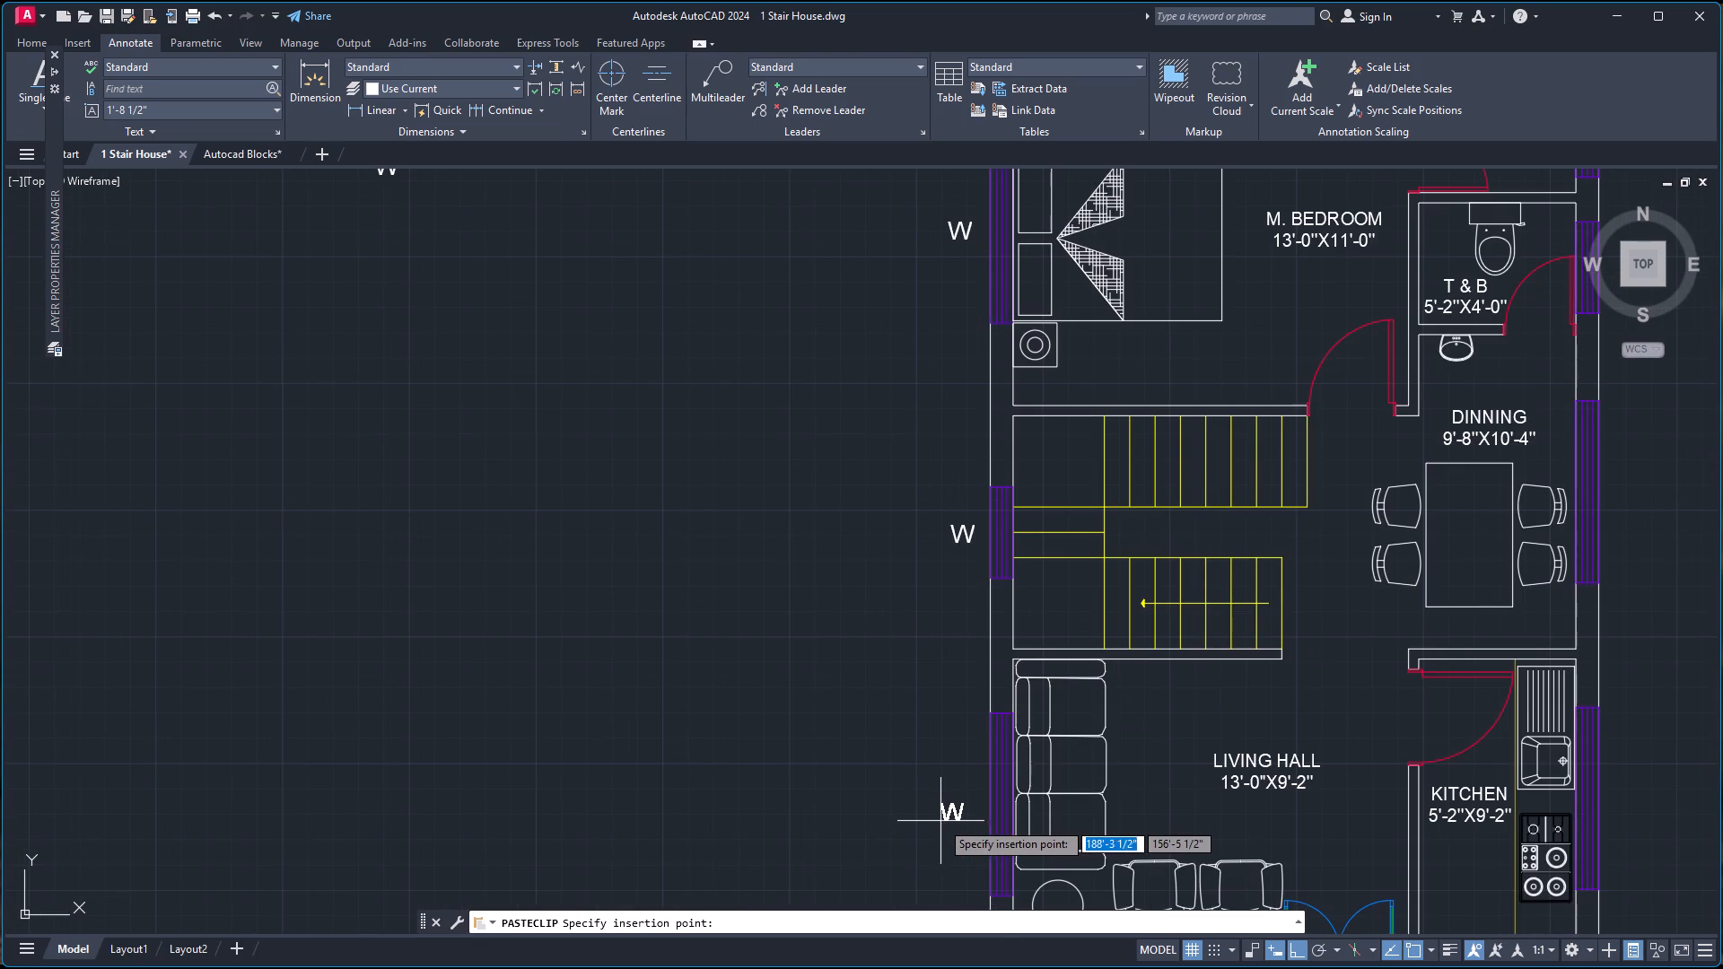
left_click(947, 817)
Paste W labels below the west plan's two south-wall windows, at the living hall and the kitchen.
key("ctrl+v")
scroll(951, 834, "down", 2)
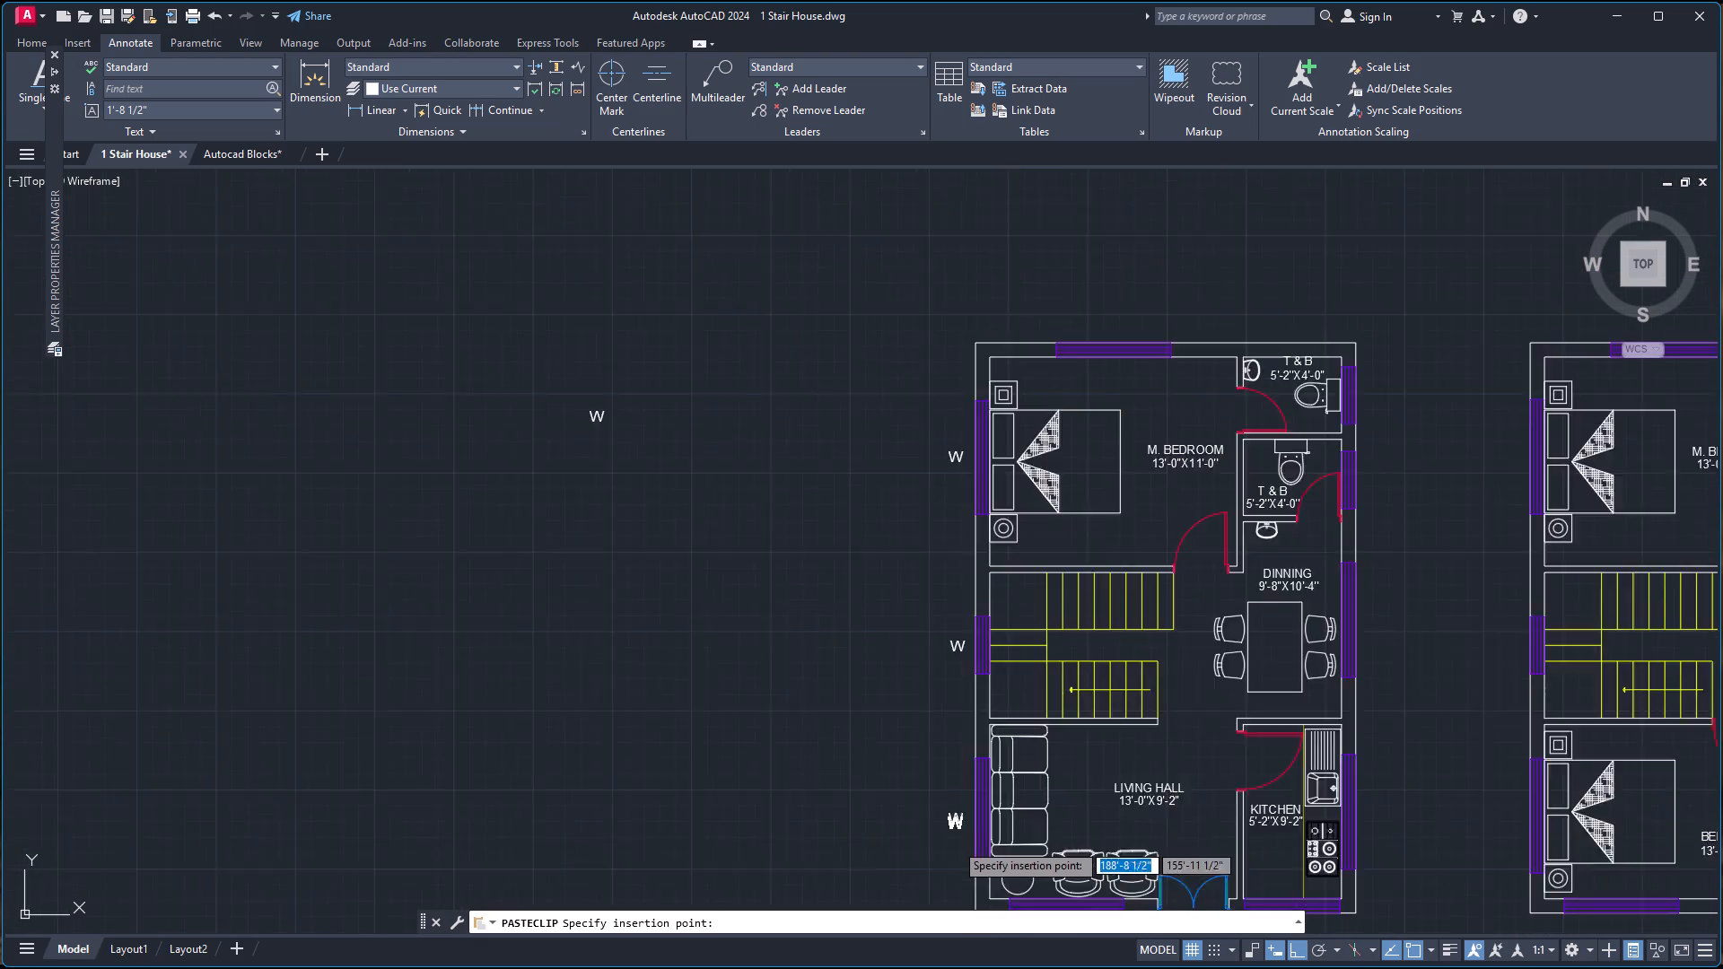
scroll(955, 844, "down", 2)
scroll(969, 888, "up", 5)
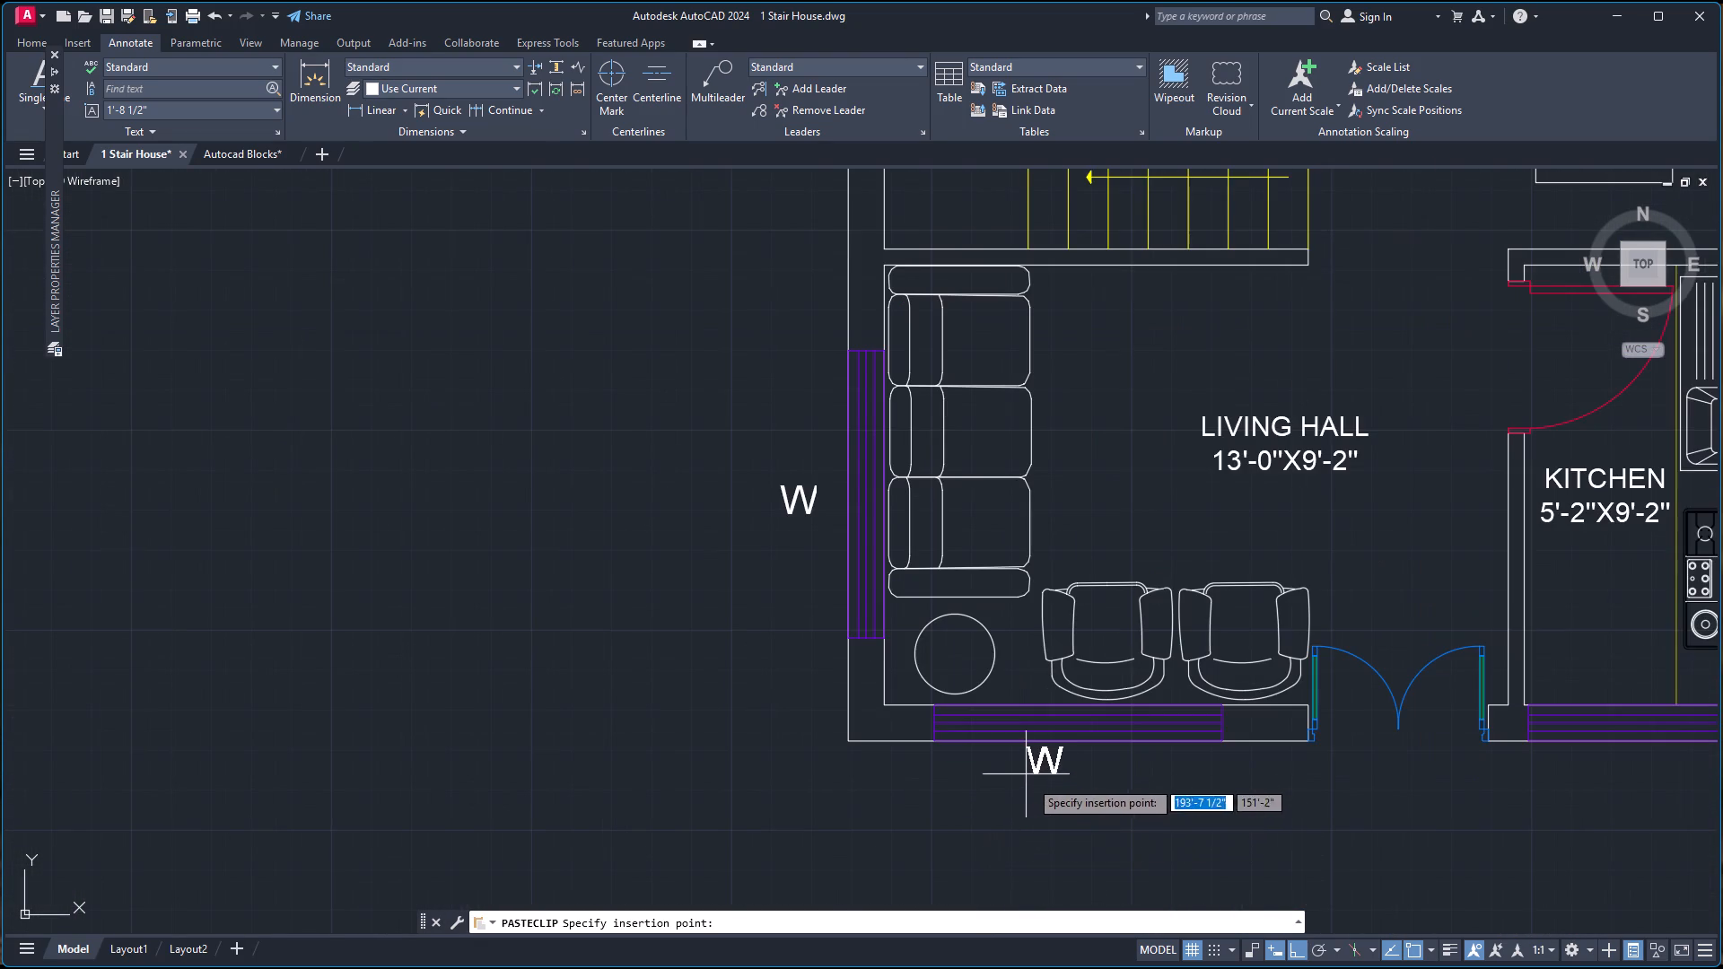
left_click(1059, 787)
key("ctrl+v")
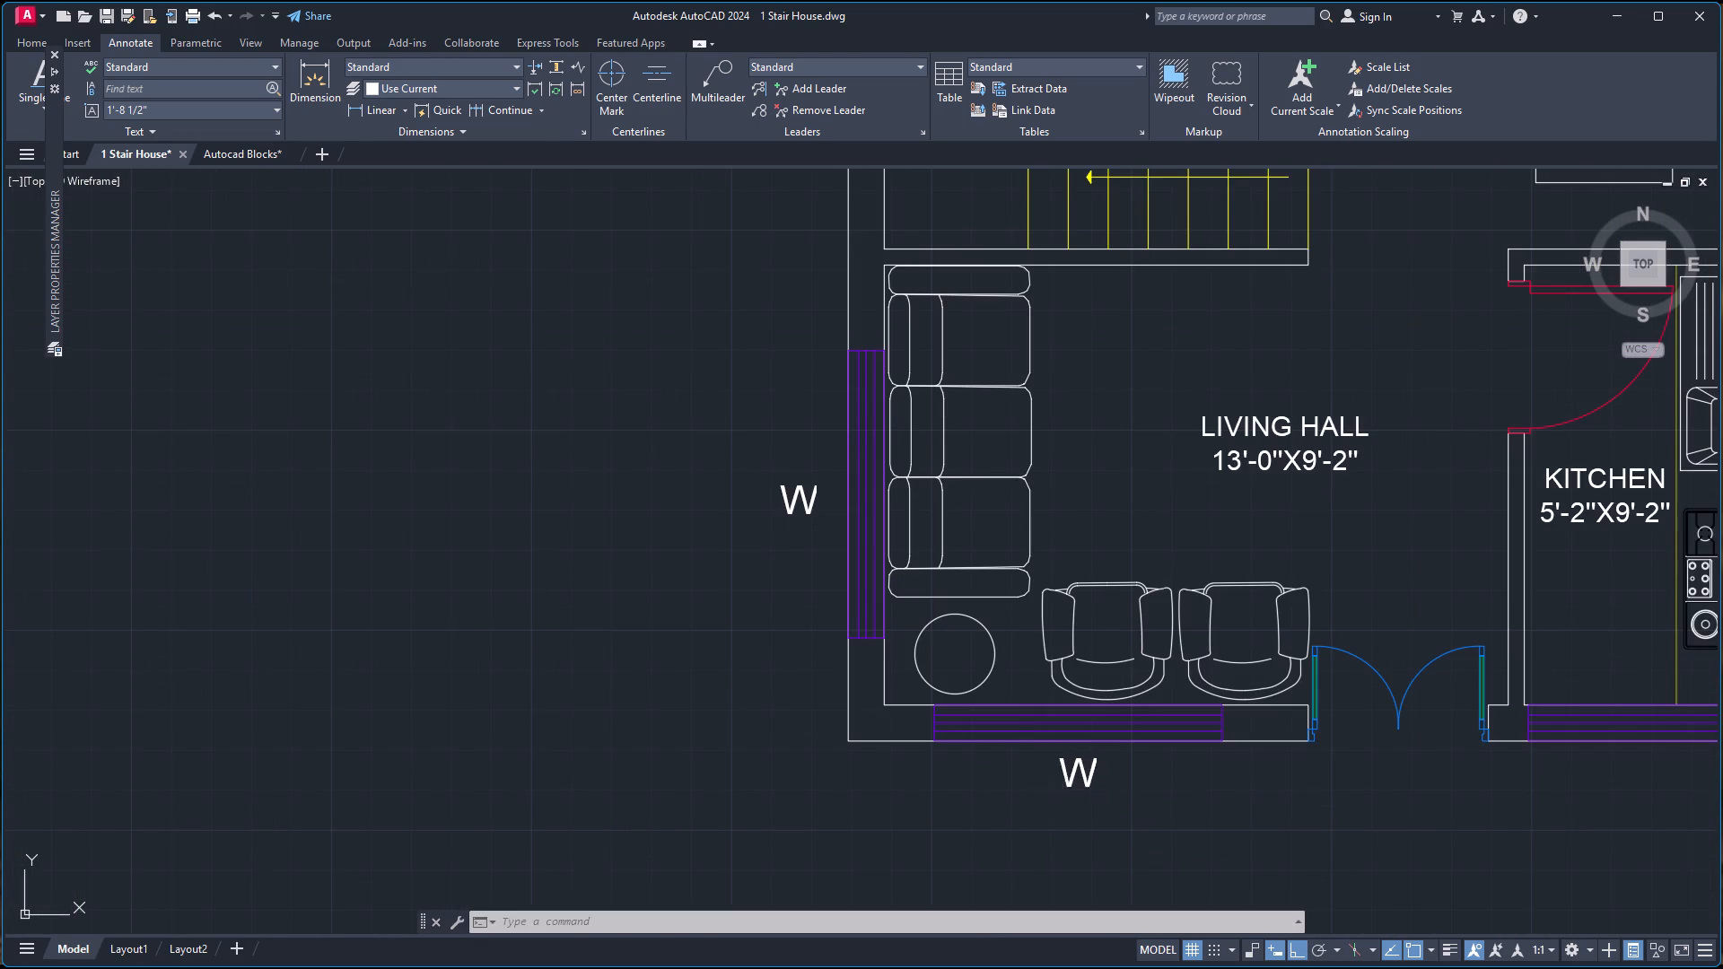
scroll(1139, 790, "down", 4)
scroll(1281, 813, "up", 3)
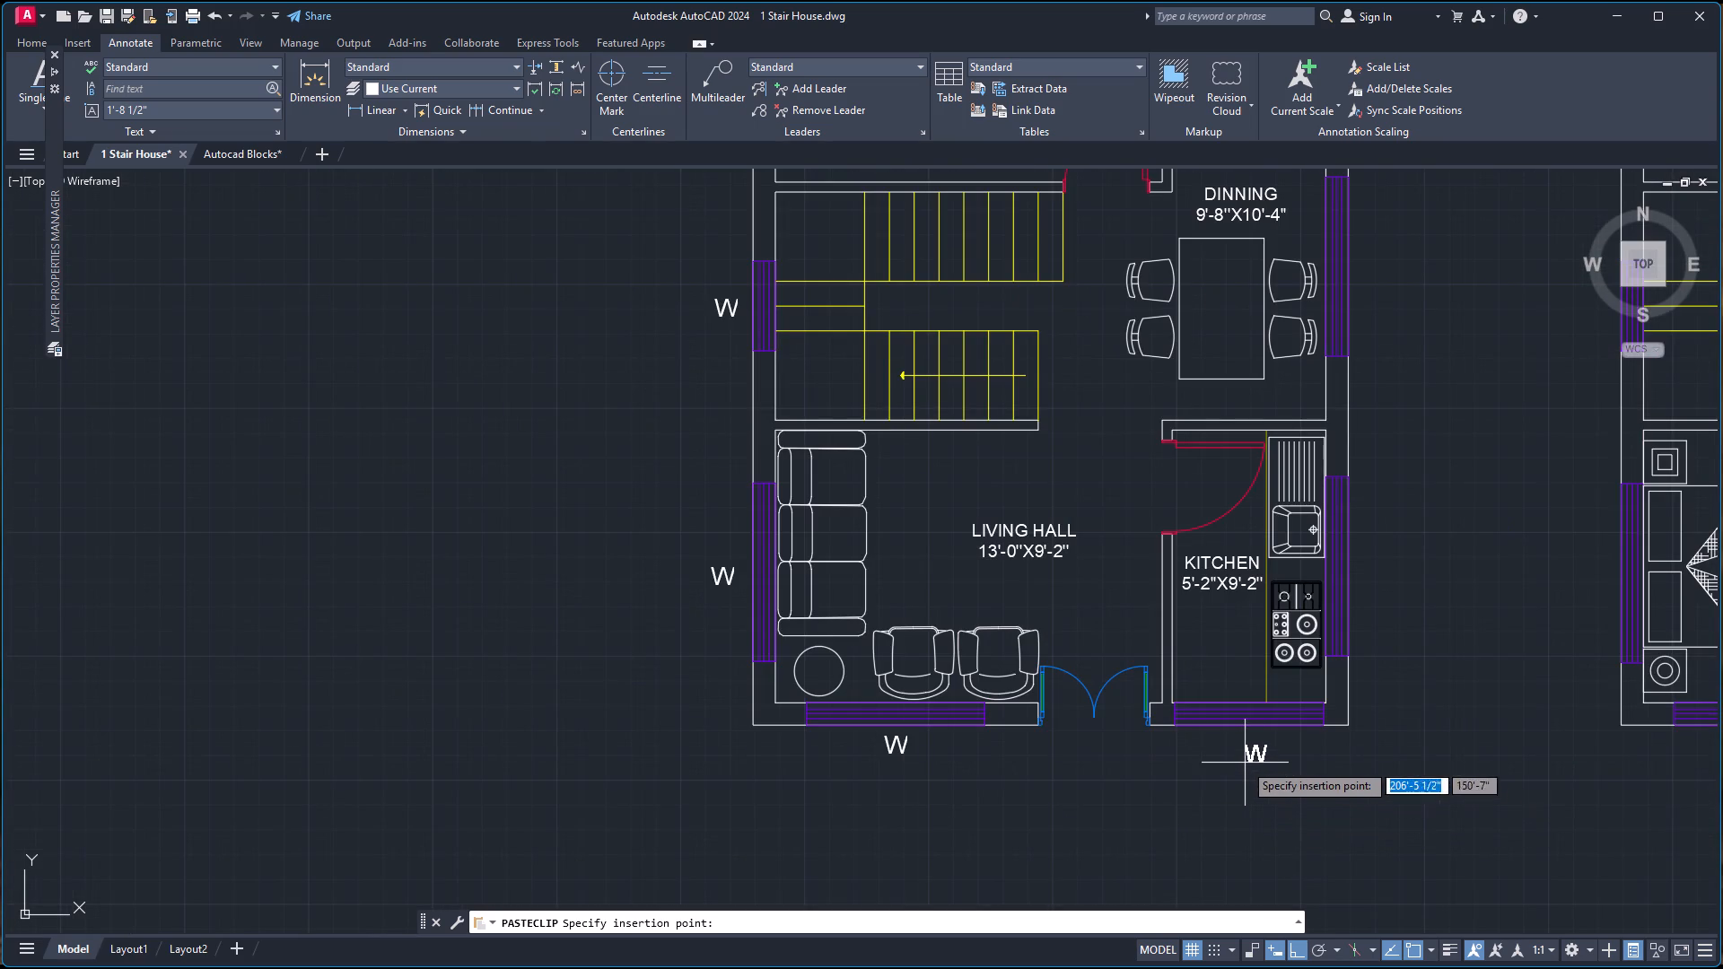
left_click(1236, 754)
Paste W labels outside the west plan's east-wall windows at the kitchen and the dining area.
key("ctrl+v")
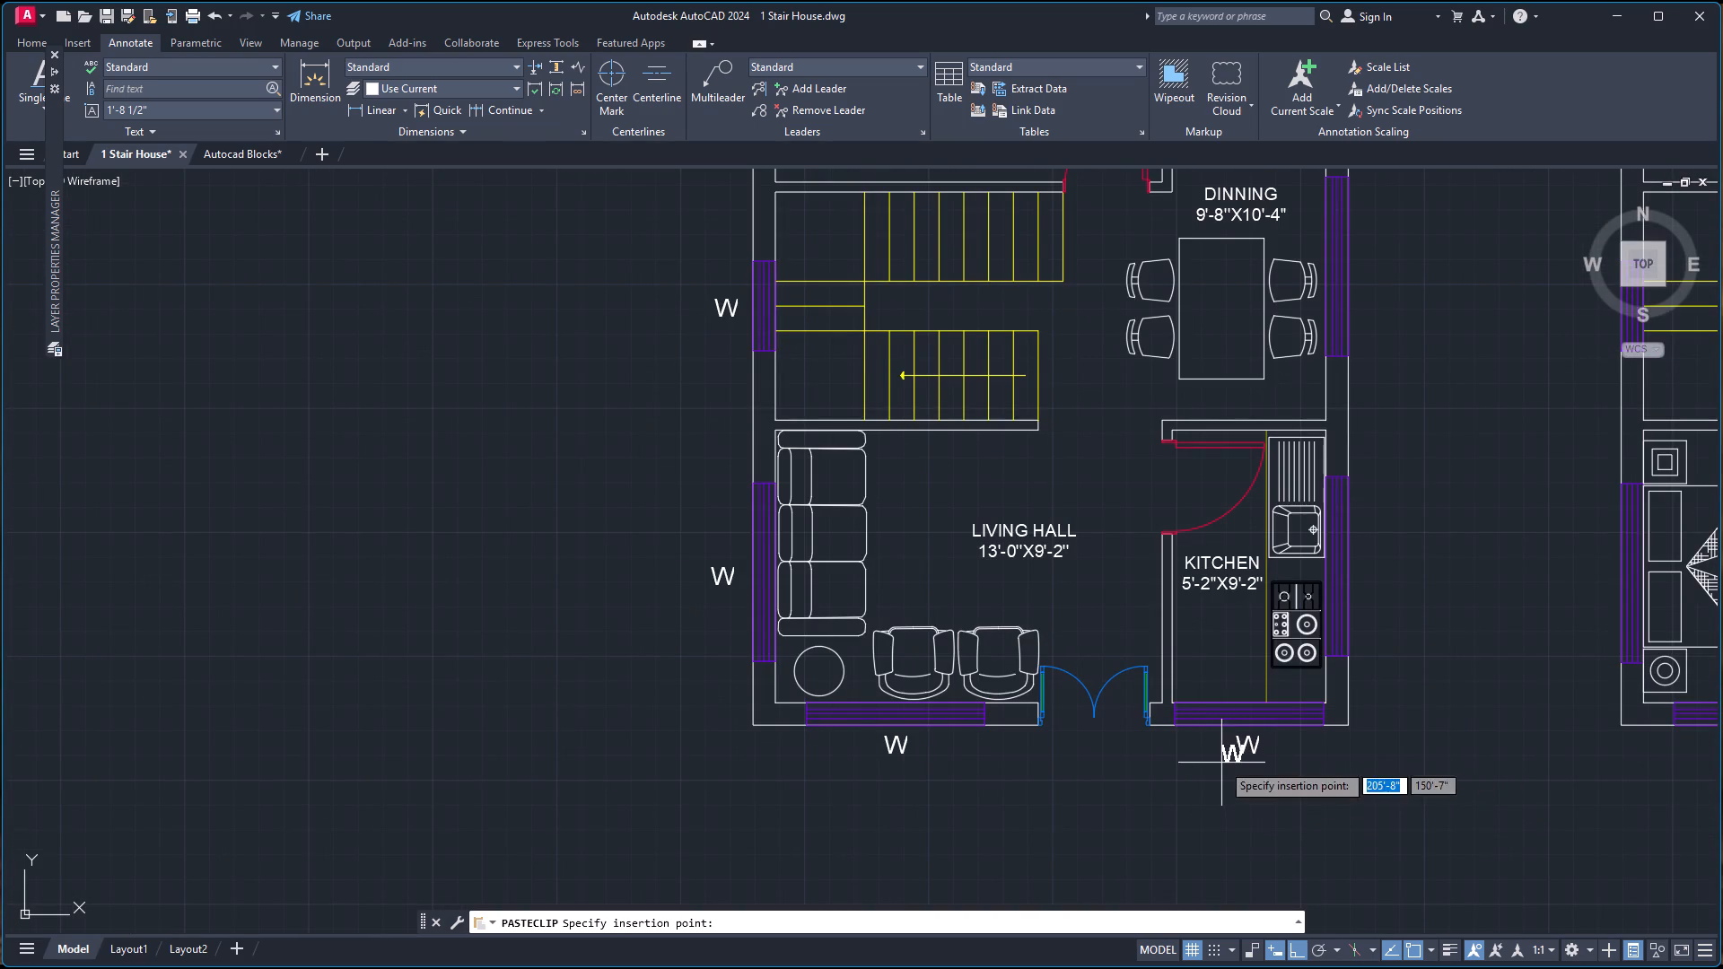
scroll(1297, 599, "down", 2)
scroll(1338, 573, "up", 2)
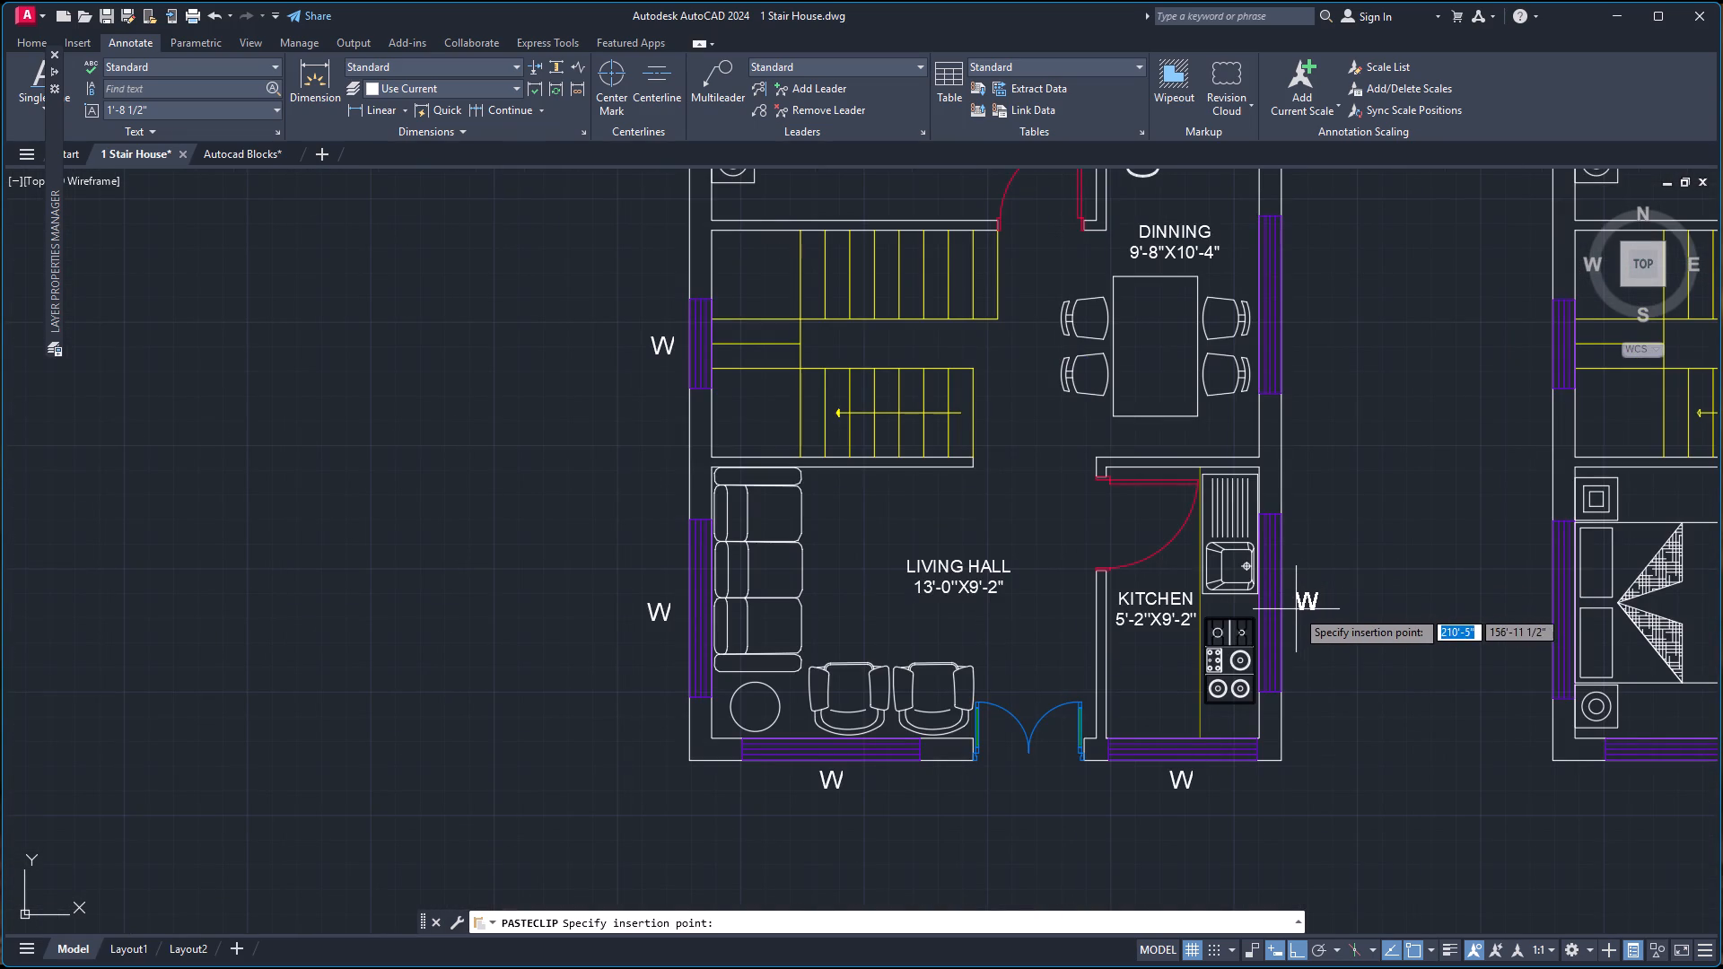
left_click(1294, 609)
key("ctrl+v")
scroll(1314, 514, "down", 1)
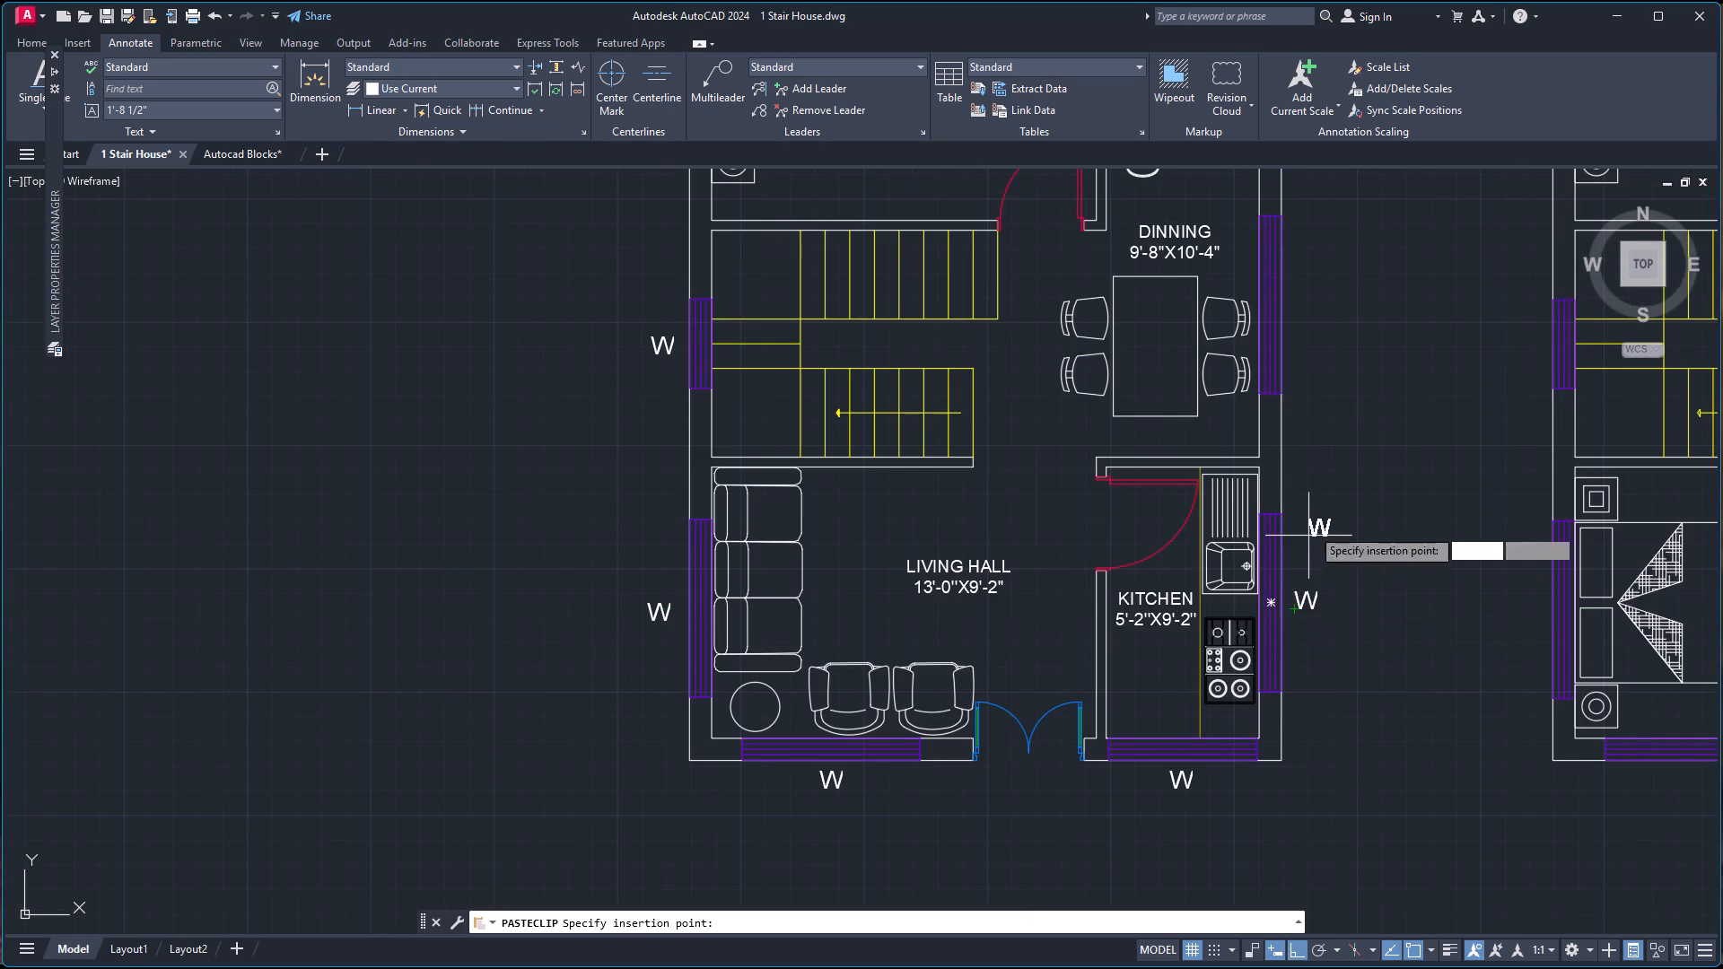
scroll(1326, 378, "up", 2)
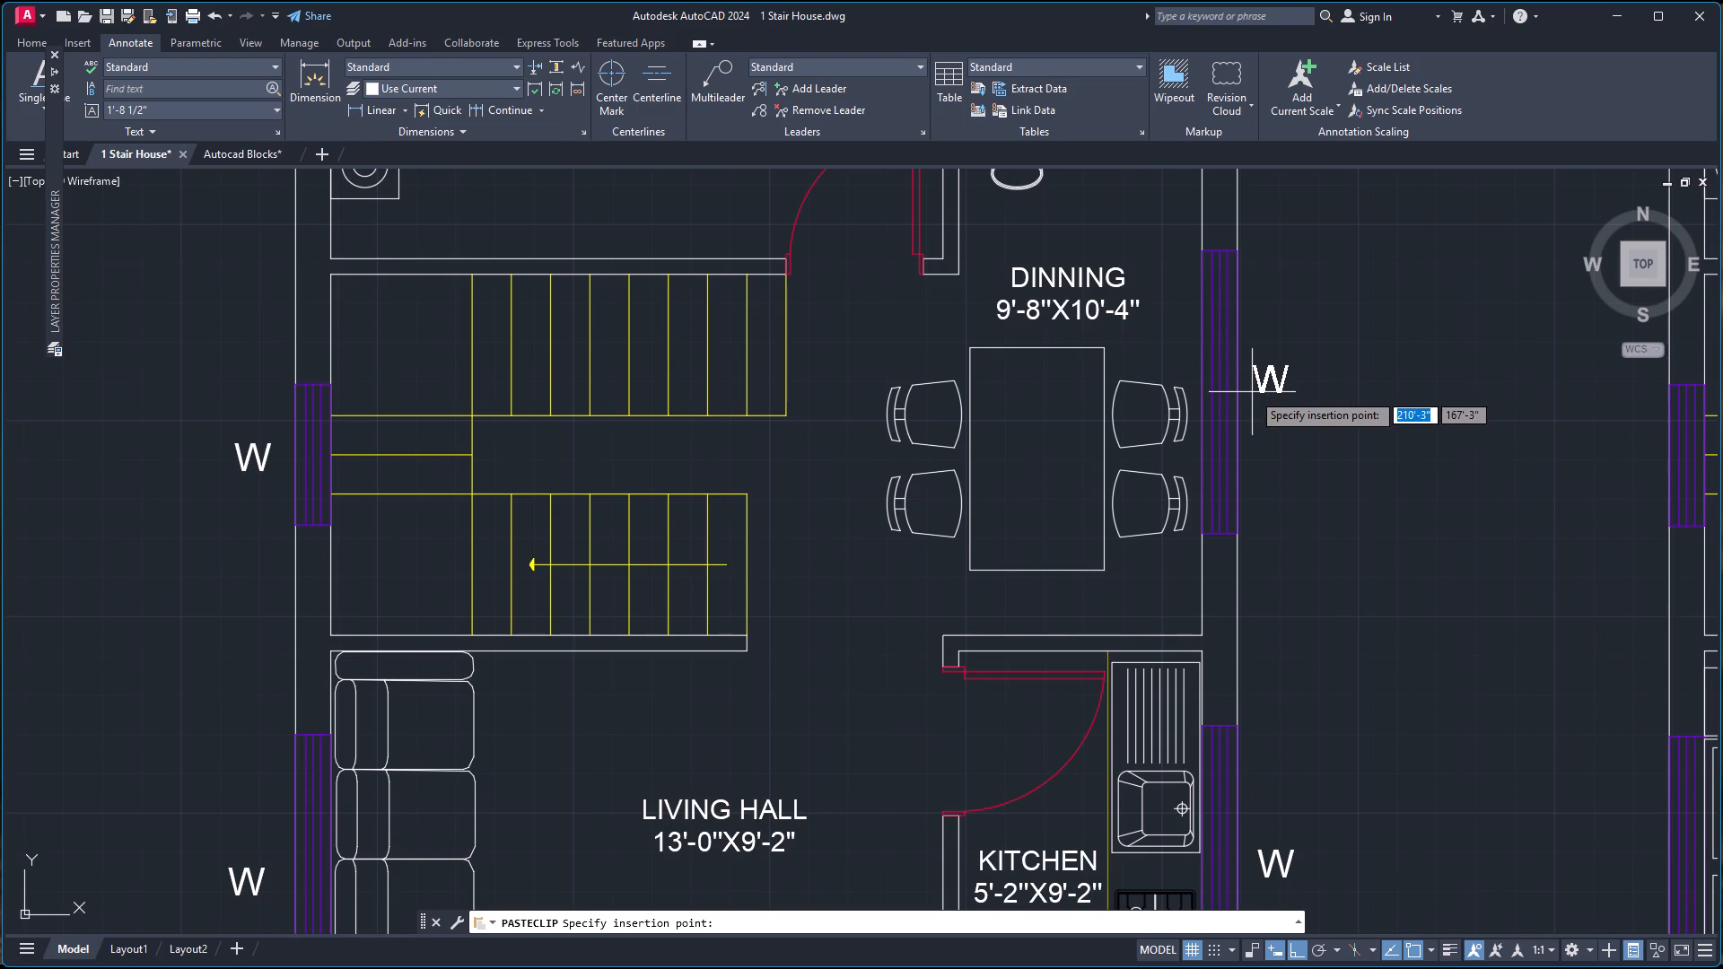
left_click(1249, 394)
Paste W labels outside the west plan's two east-wall toilet-and-bath windows.
key("ctrl+v")
scroll(1276, 364, "down", 4)
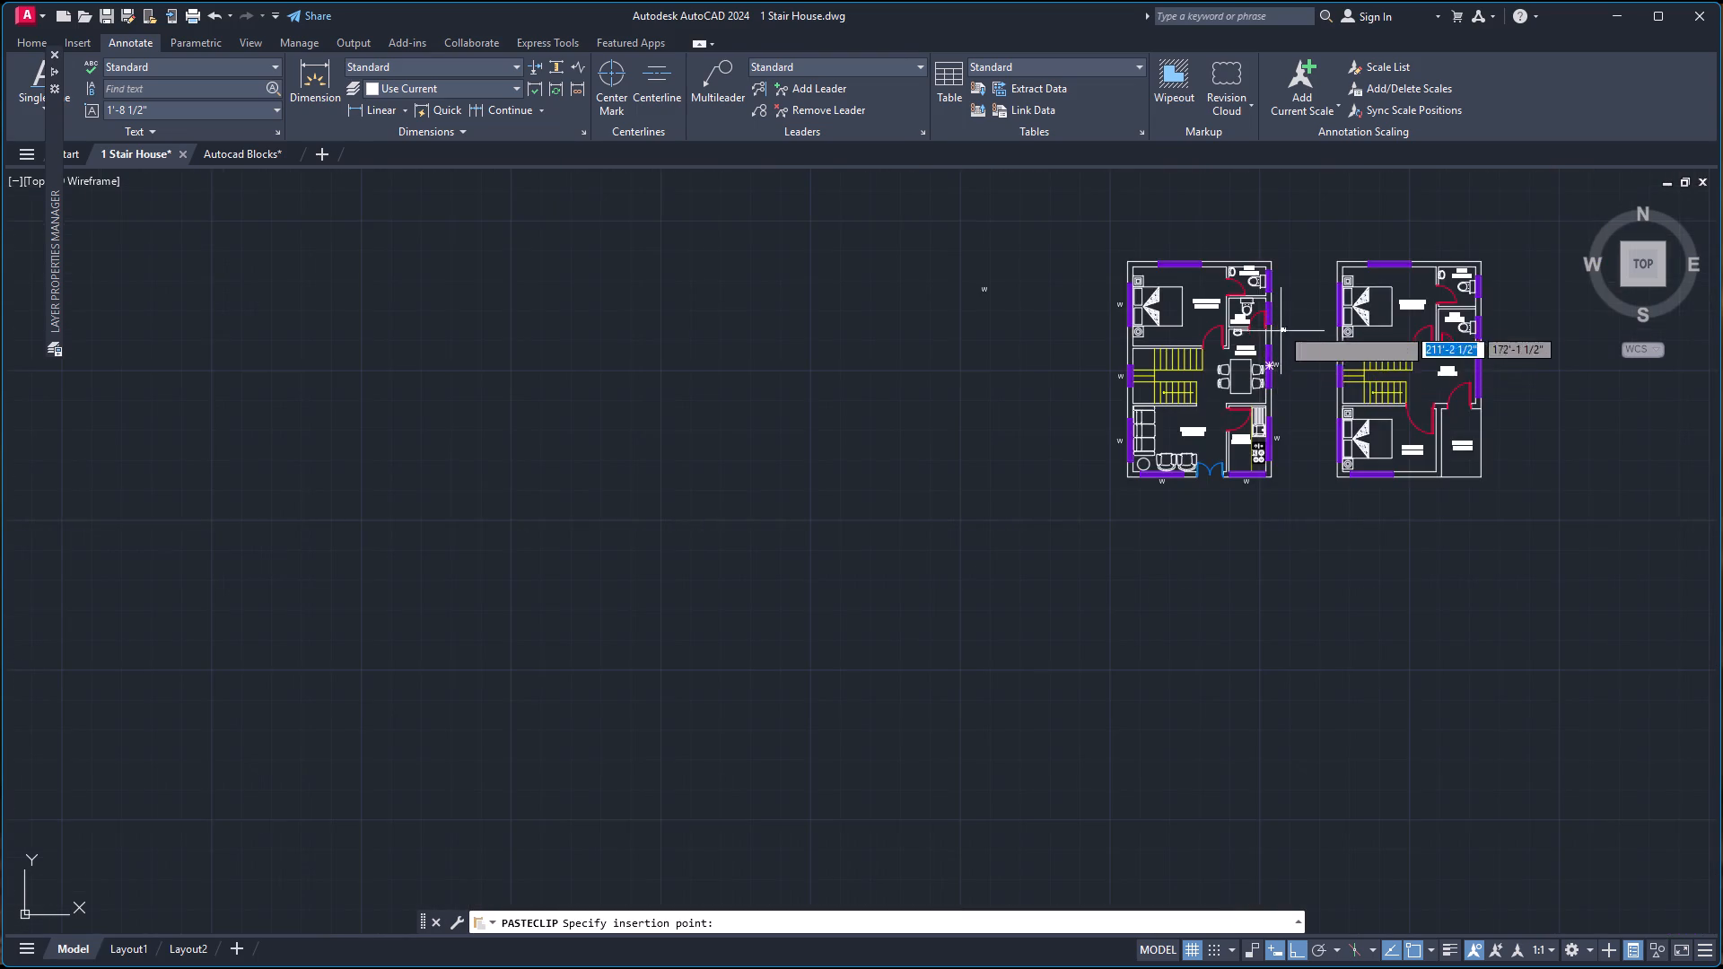
scroll(1281, 320, "up", 3)
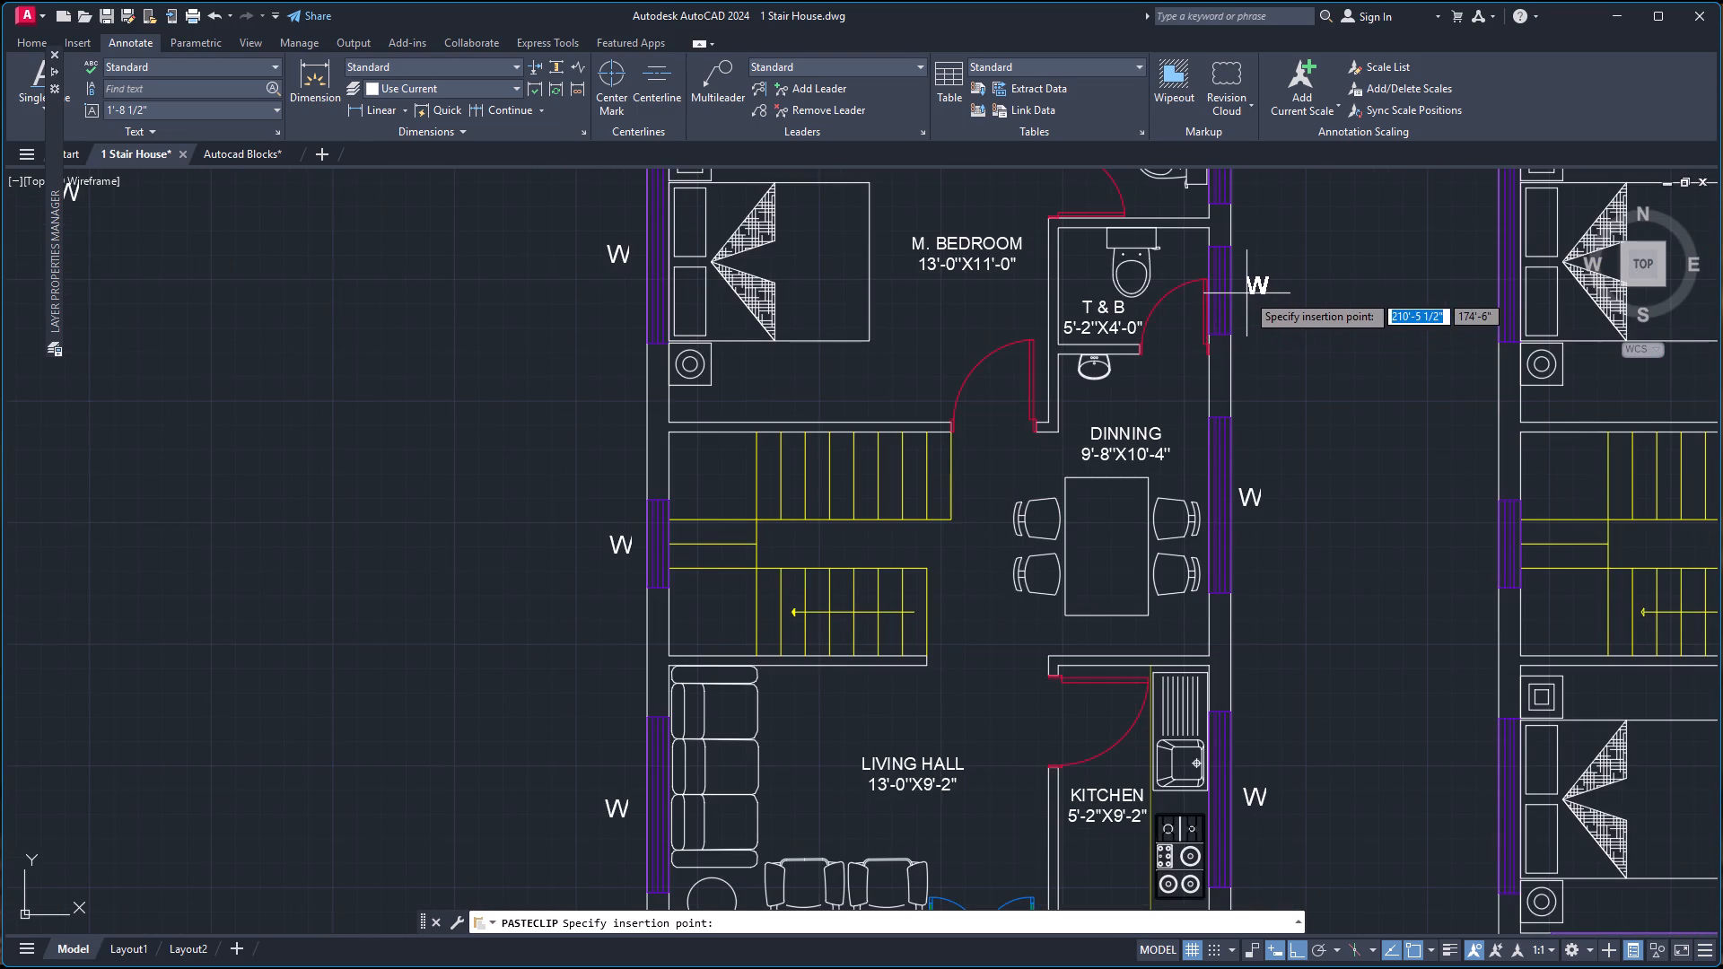
left_click(1245, 293)
key("ctrl+v")
scroll(1244, 292, "down", 3)
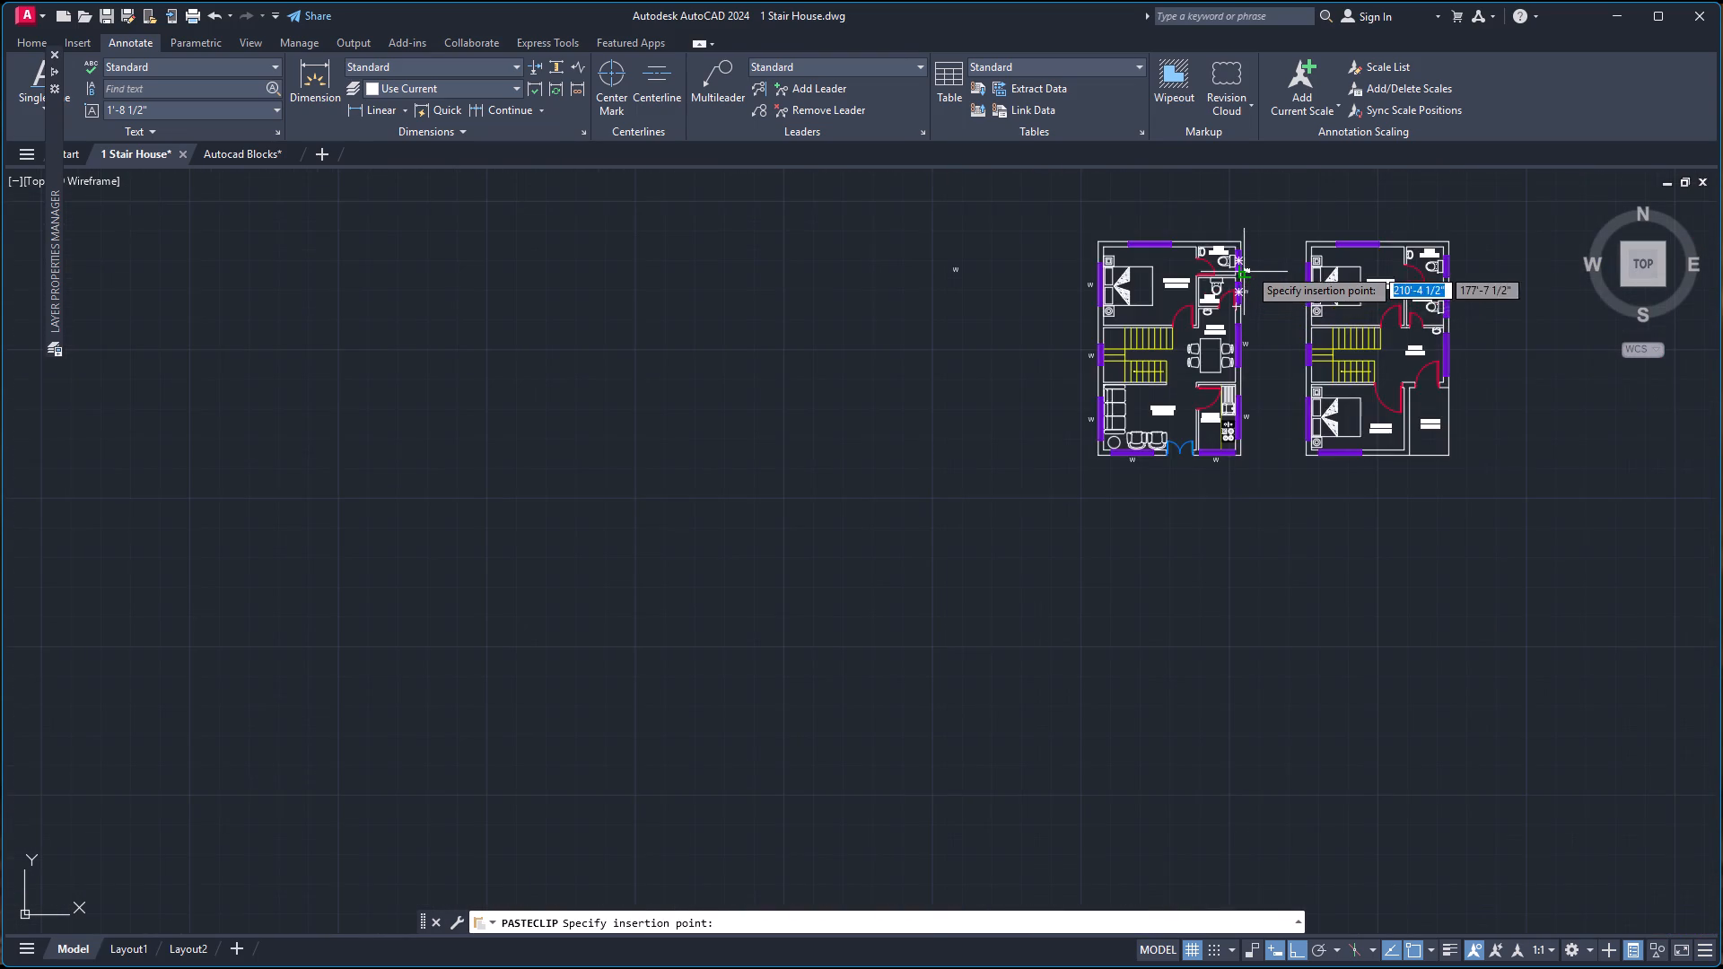
scroll(1248, 267, "up", 3)
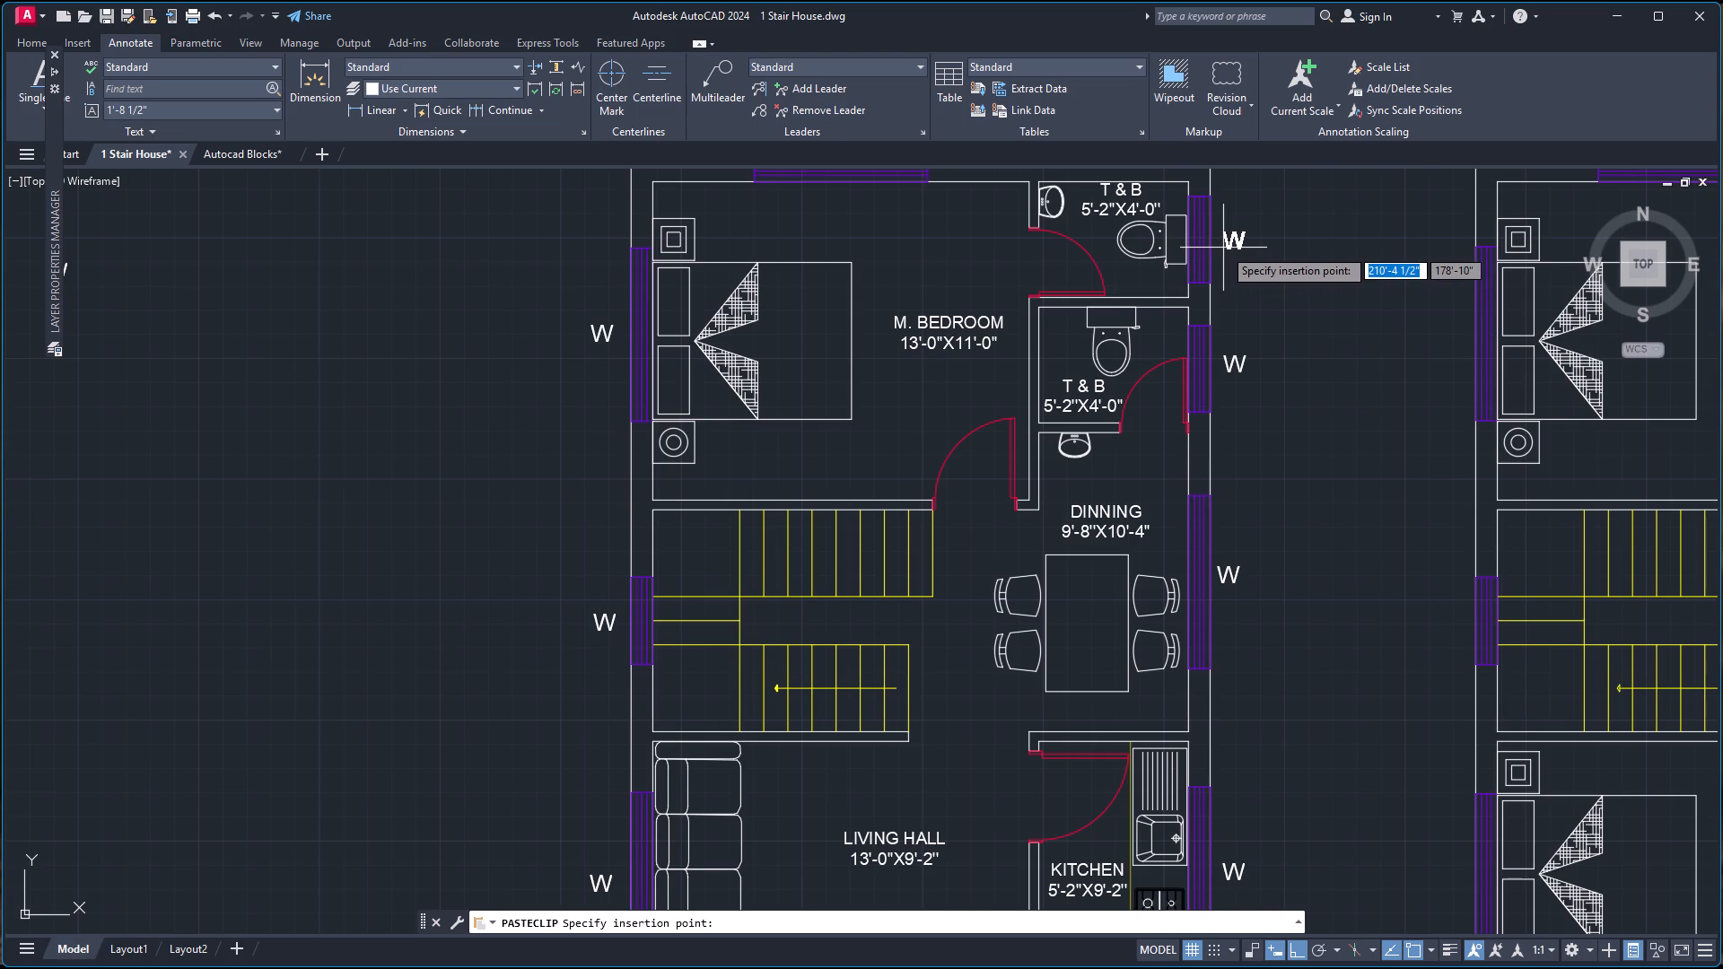
left_click(1220, 248)
Paste a W label above the west plan's north-wall window at the master bedroom.
key("ctrl+v")
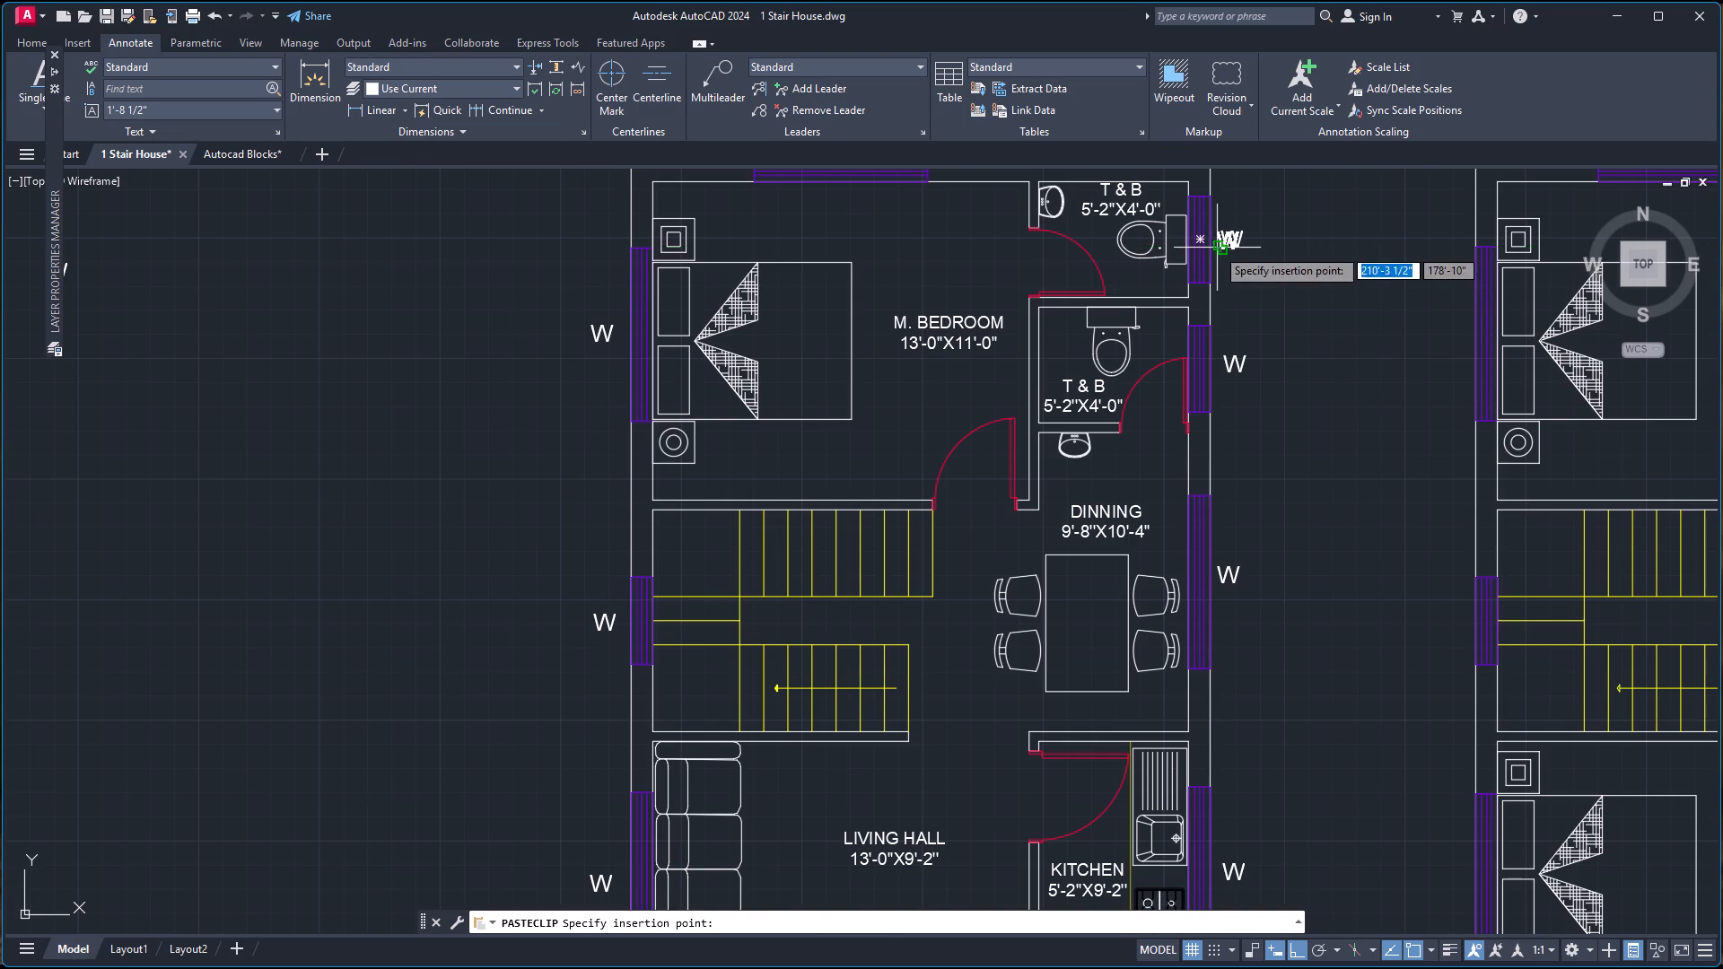
scroll(1216, 248, "down", 3)
scroll(1127, 226, "up", 3)
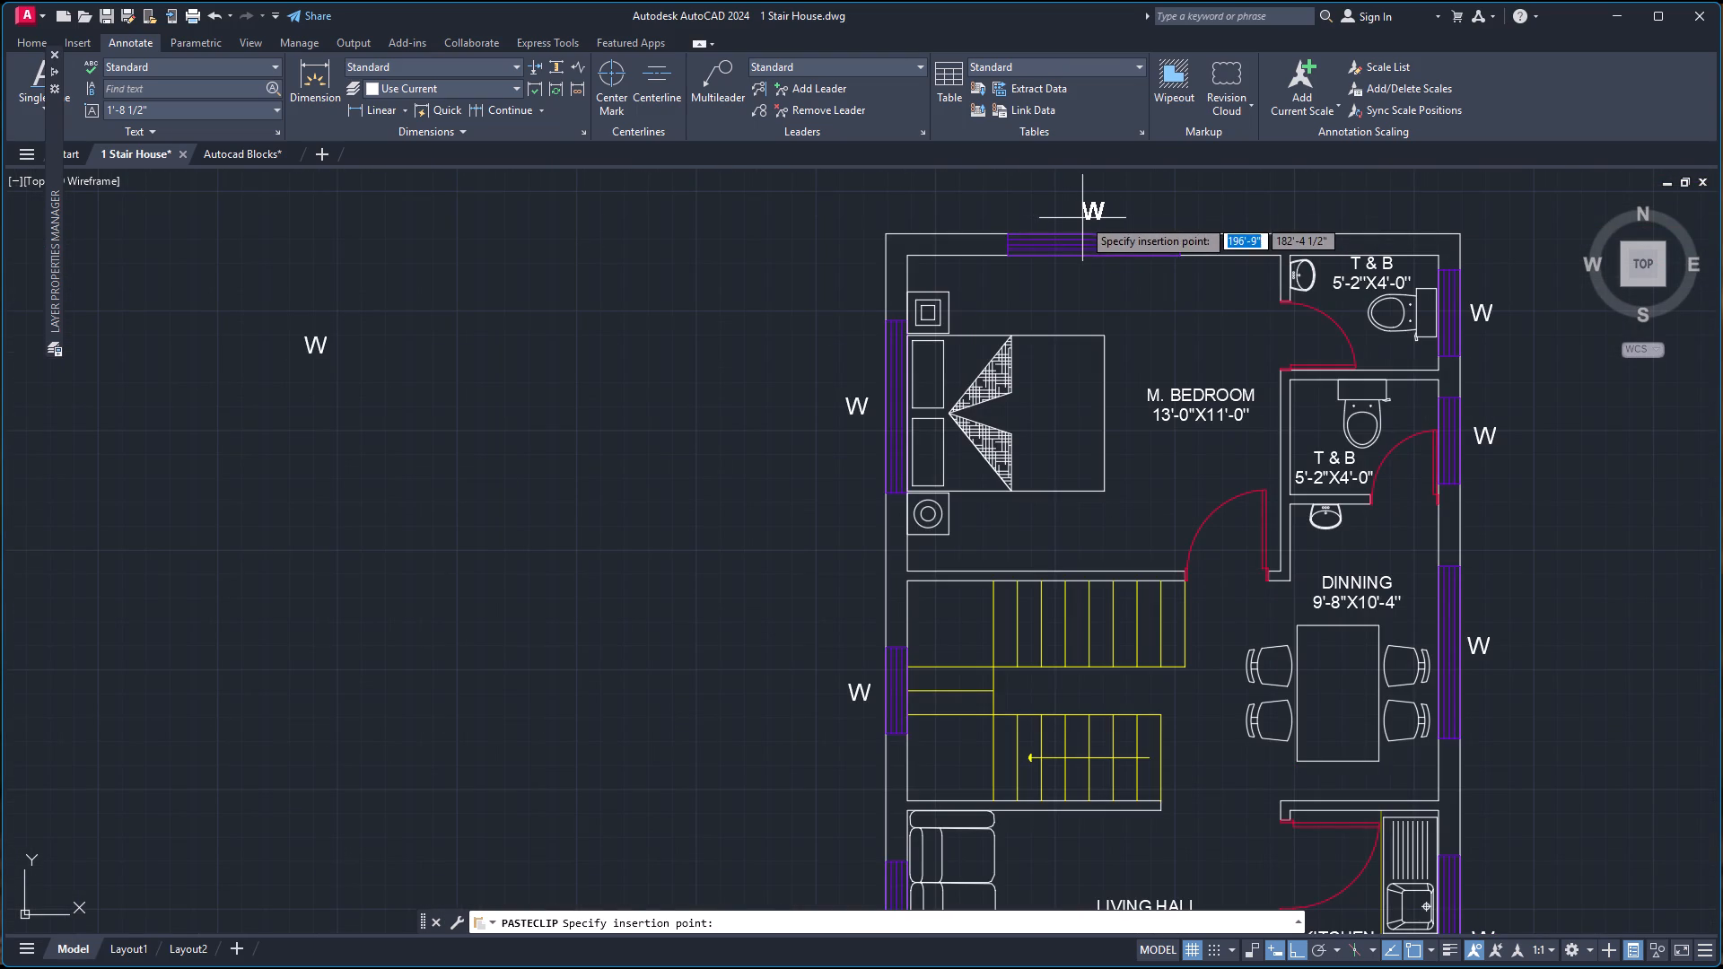
left_click(1082, 218)
Delete the spare W text in the empty area west of the west plan.
left_click(313, 348)
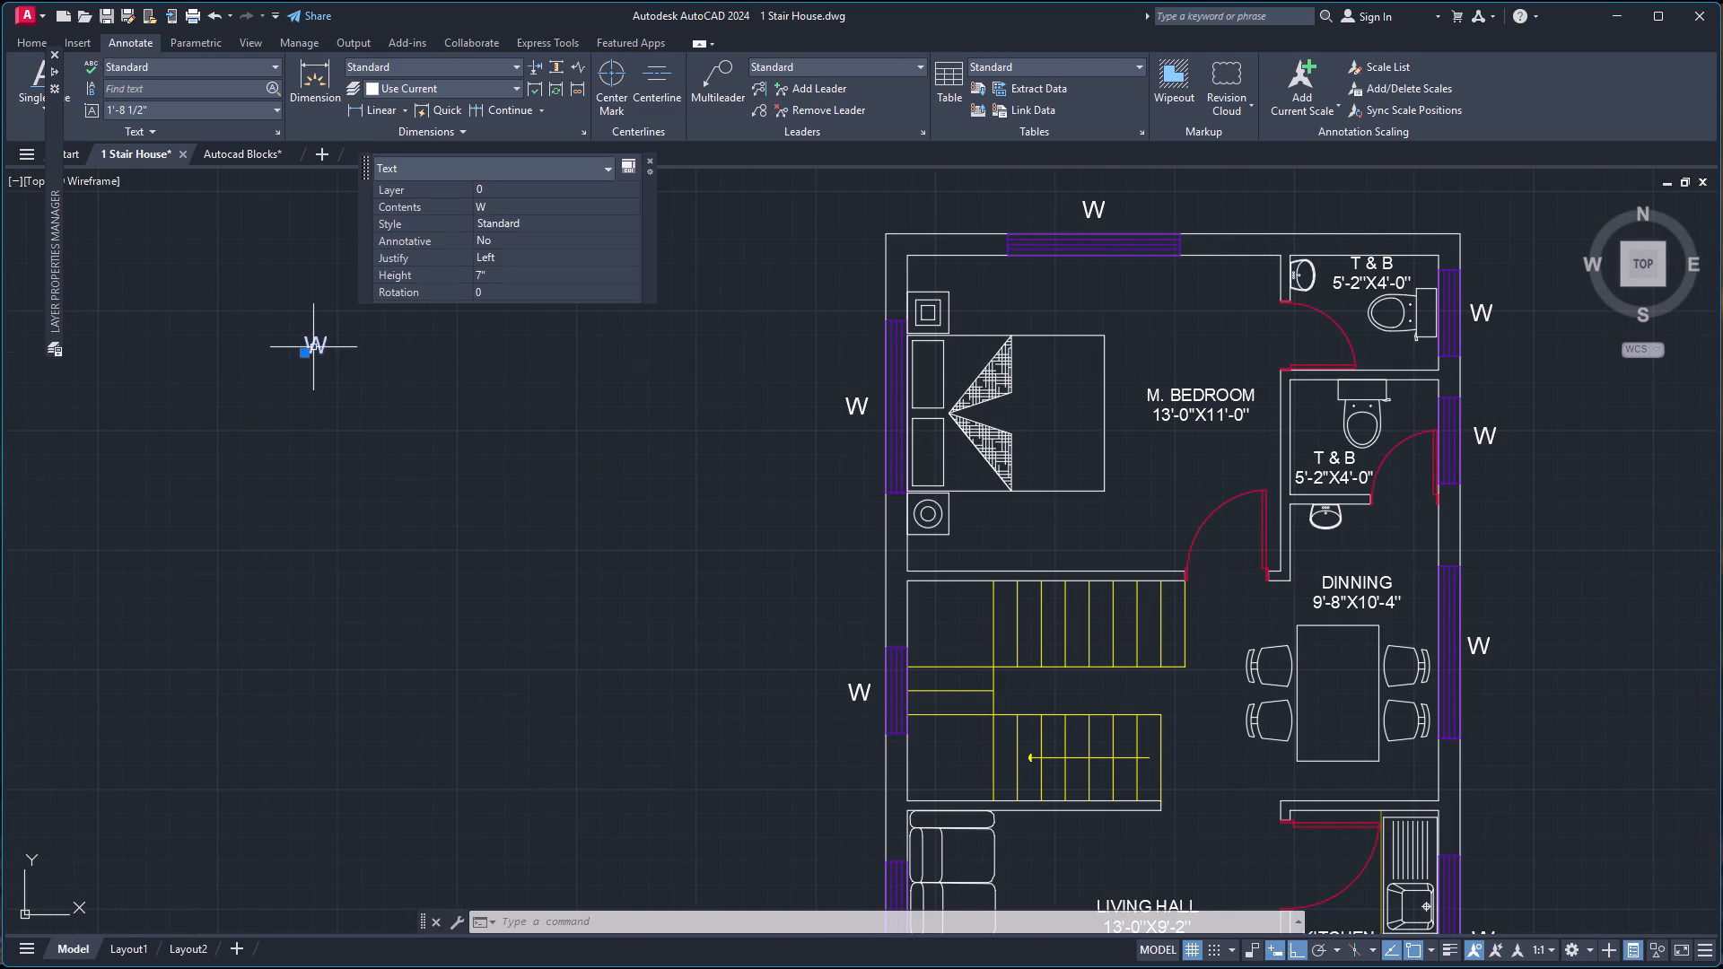
key("Delete")
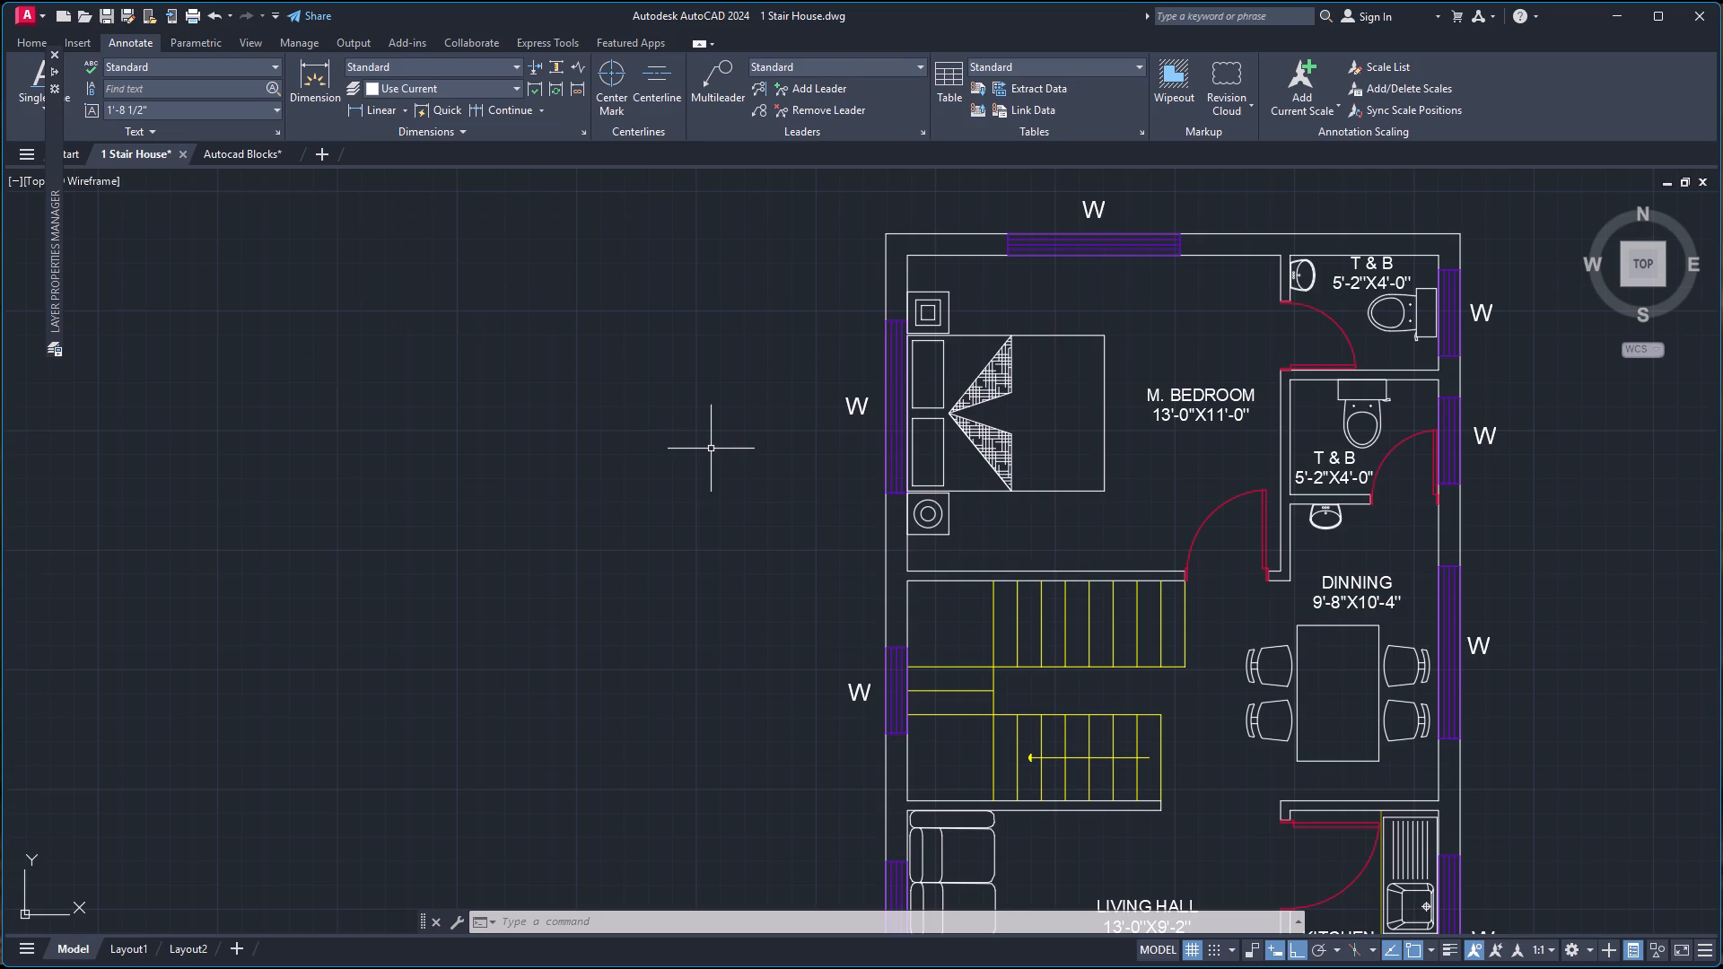
Paste W labels in the west plan's master bedroom doorway and the doorway of the T & B beside the dining area.
scroll(752, 475, "down", 3)
scroll(893, 566, "up", 3)
scroll(901, 568, "down", 1)
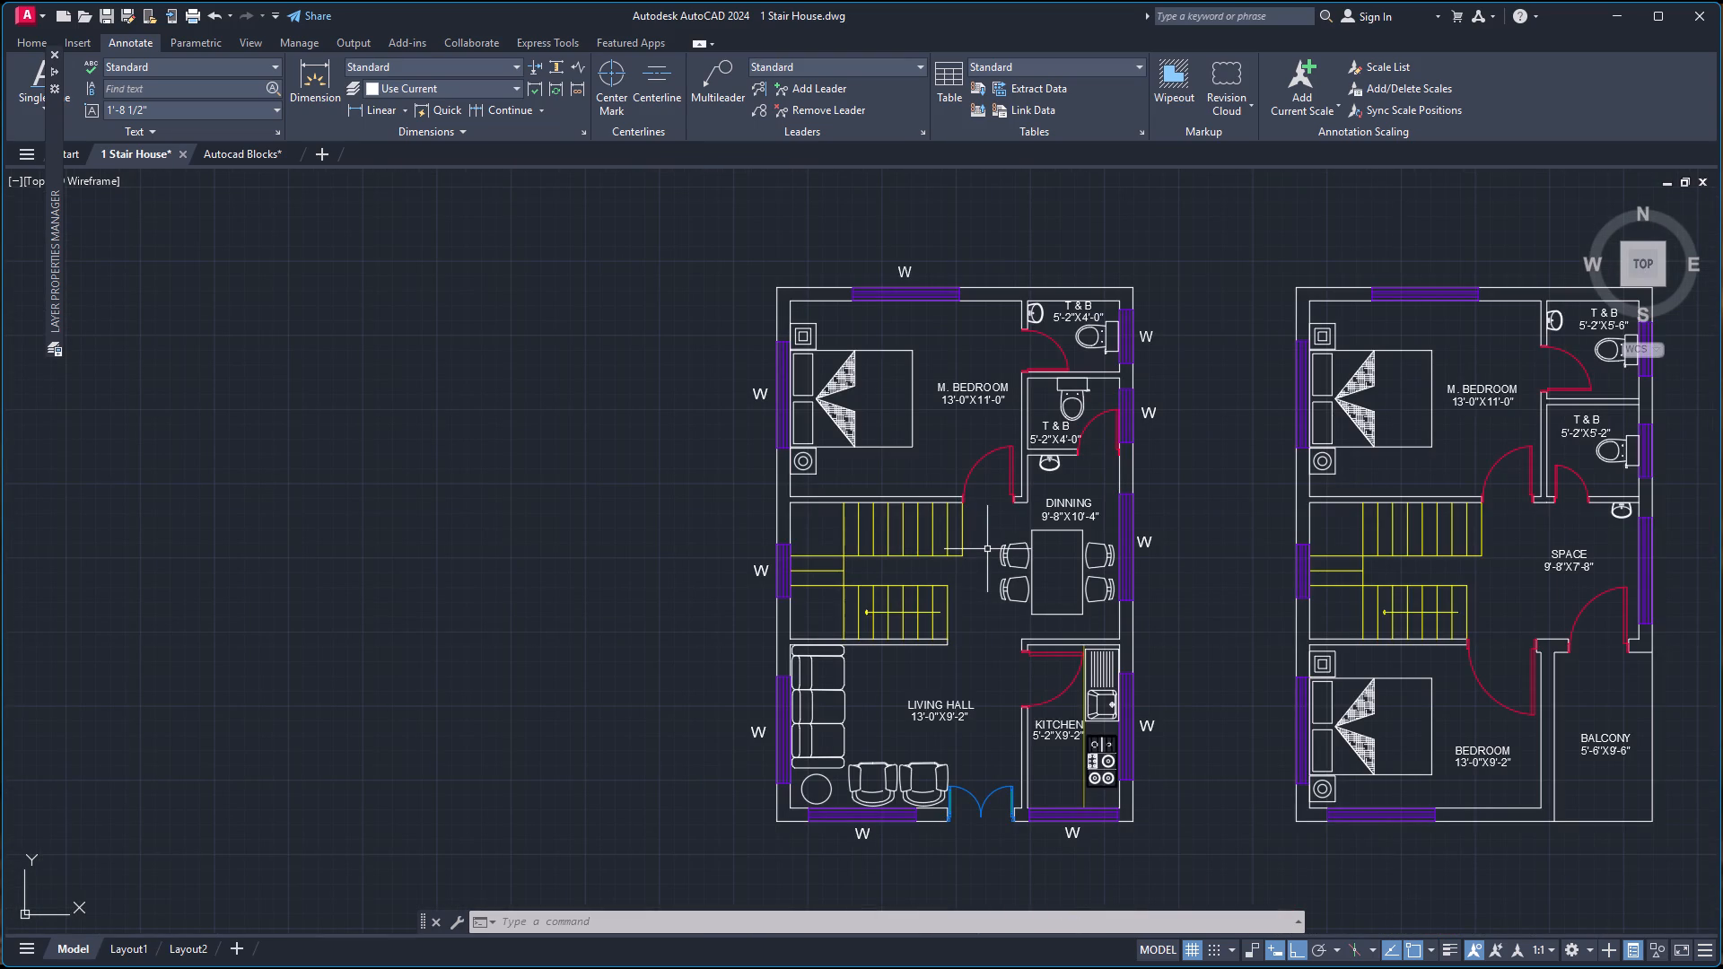
key("ctrl+v")
scroll(990, 528, "up", 2)
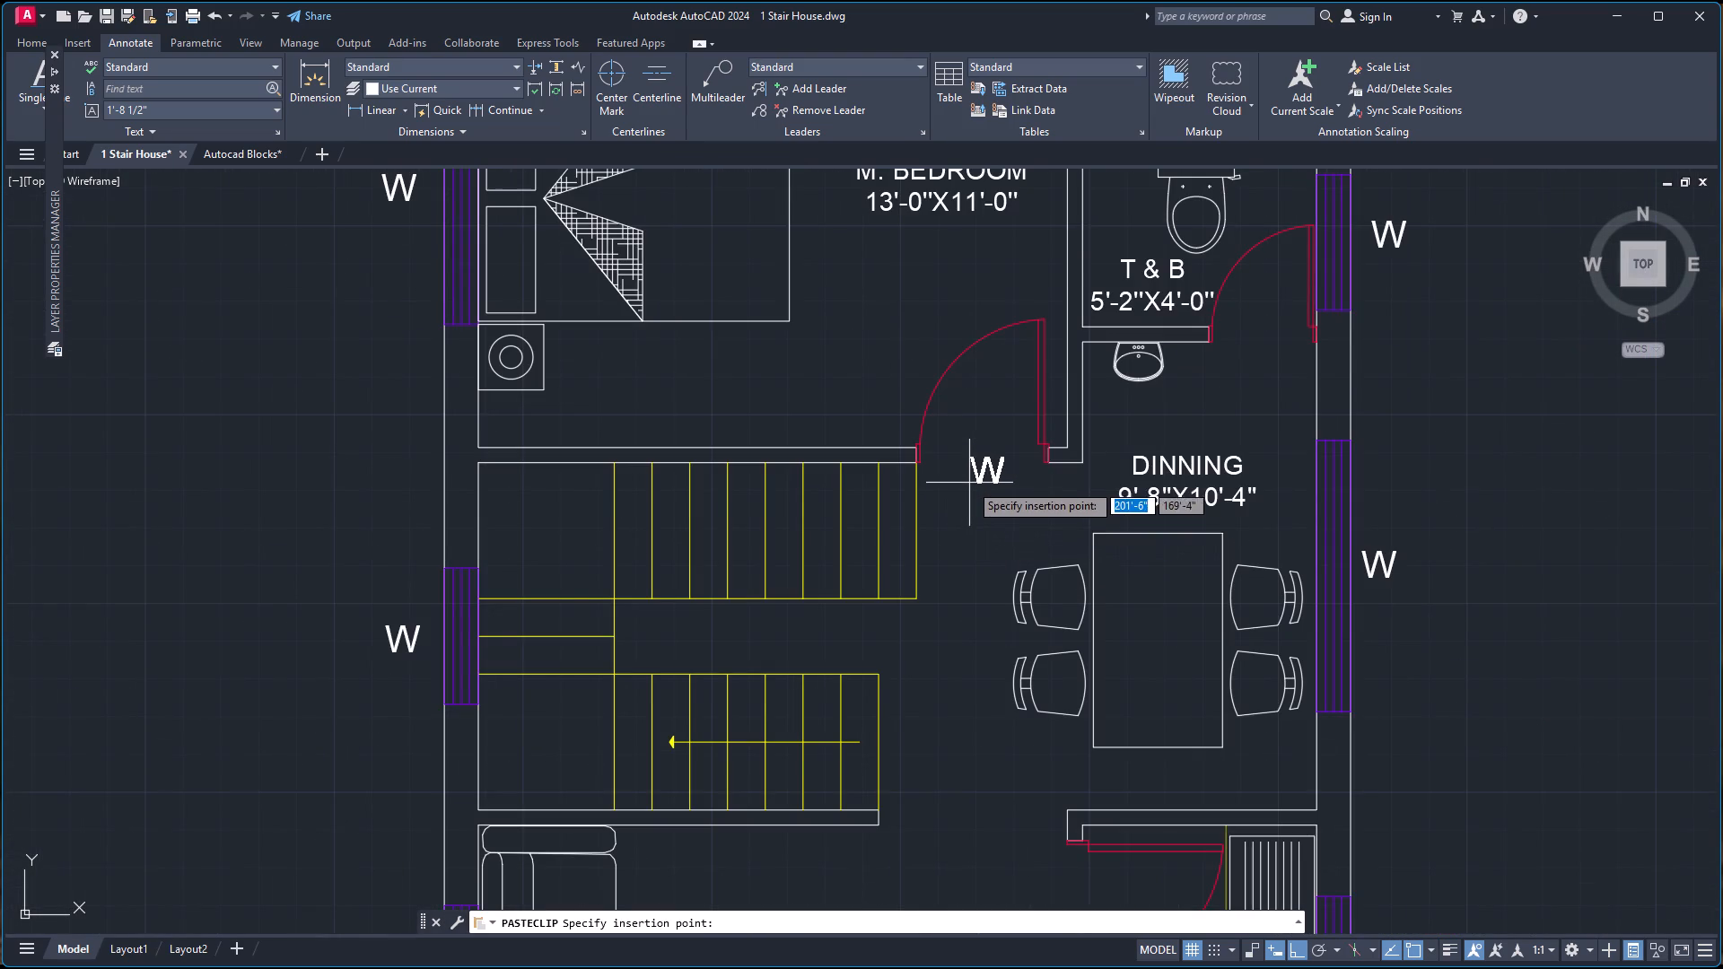
left_click(970, 468)
key("ctrl+v")
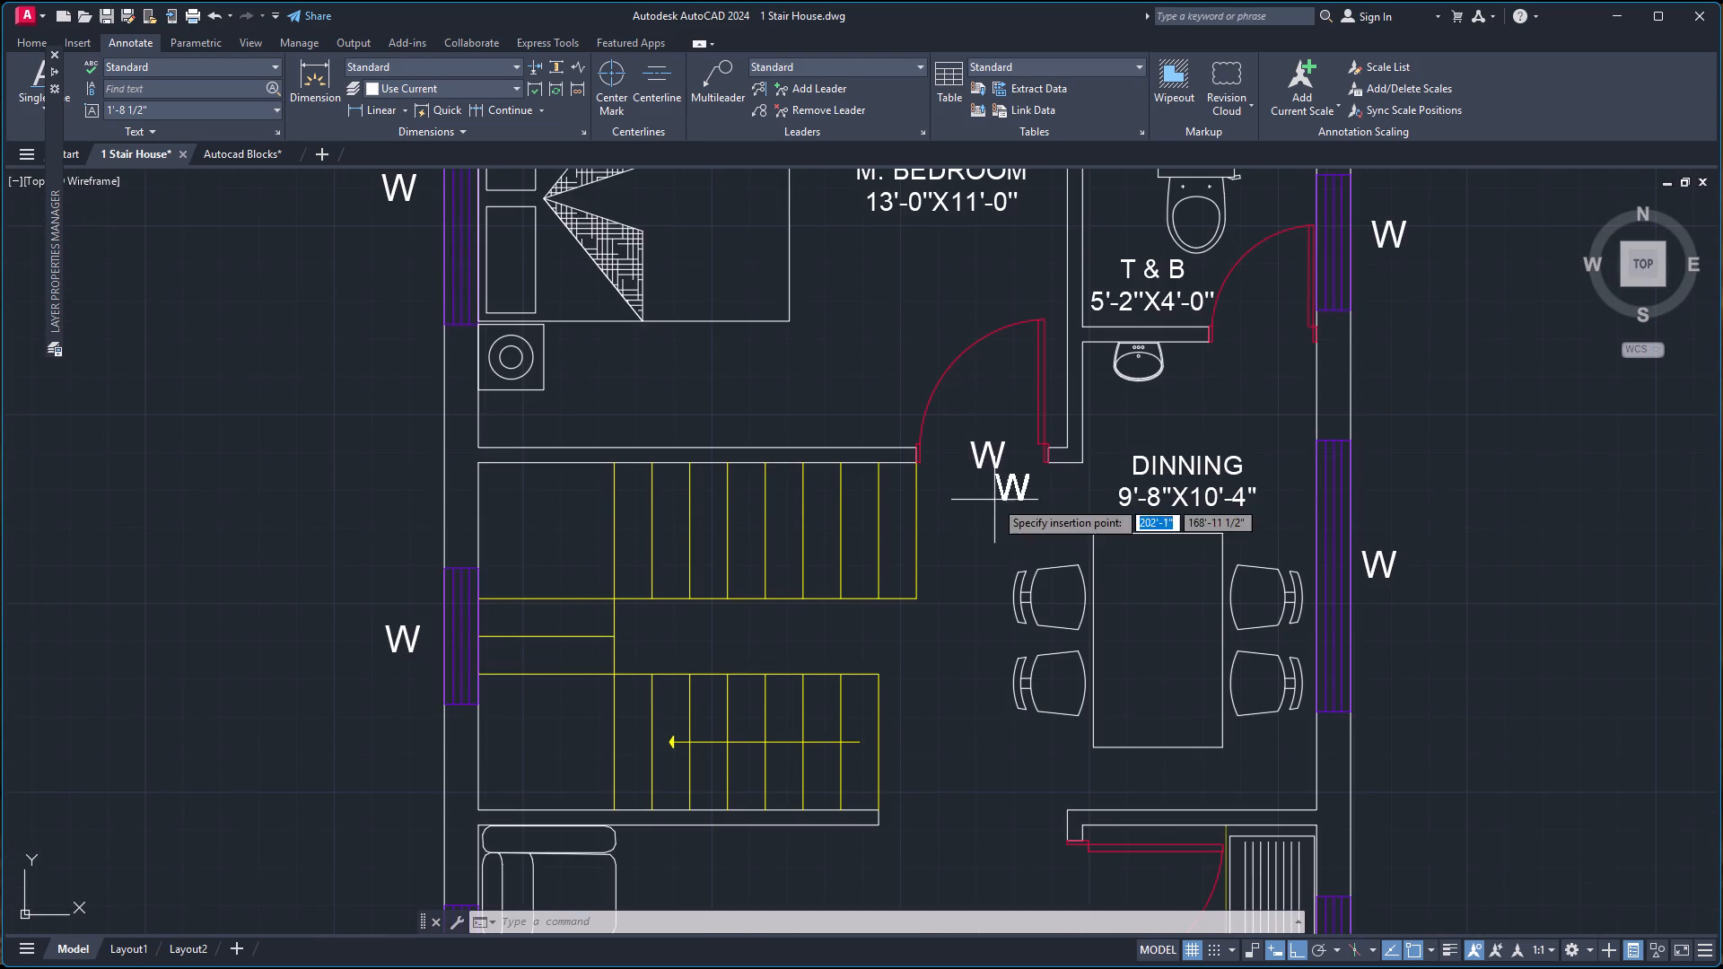
scroll(1246, 344, "up", 1)
left_click(1246, 344)
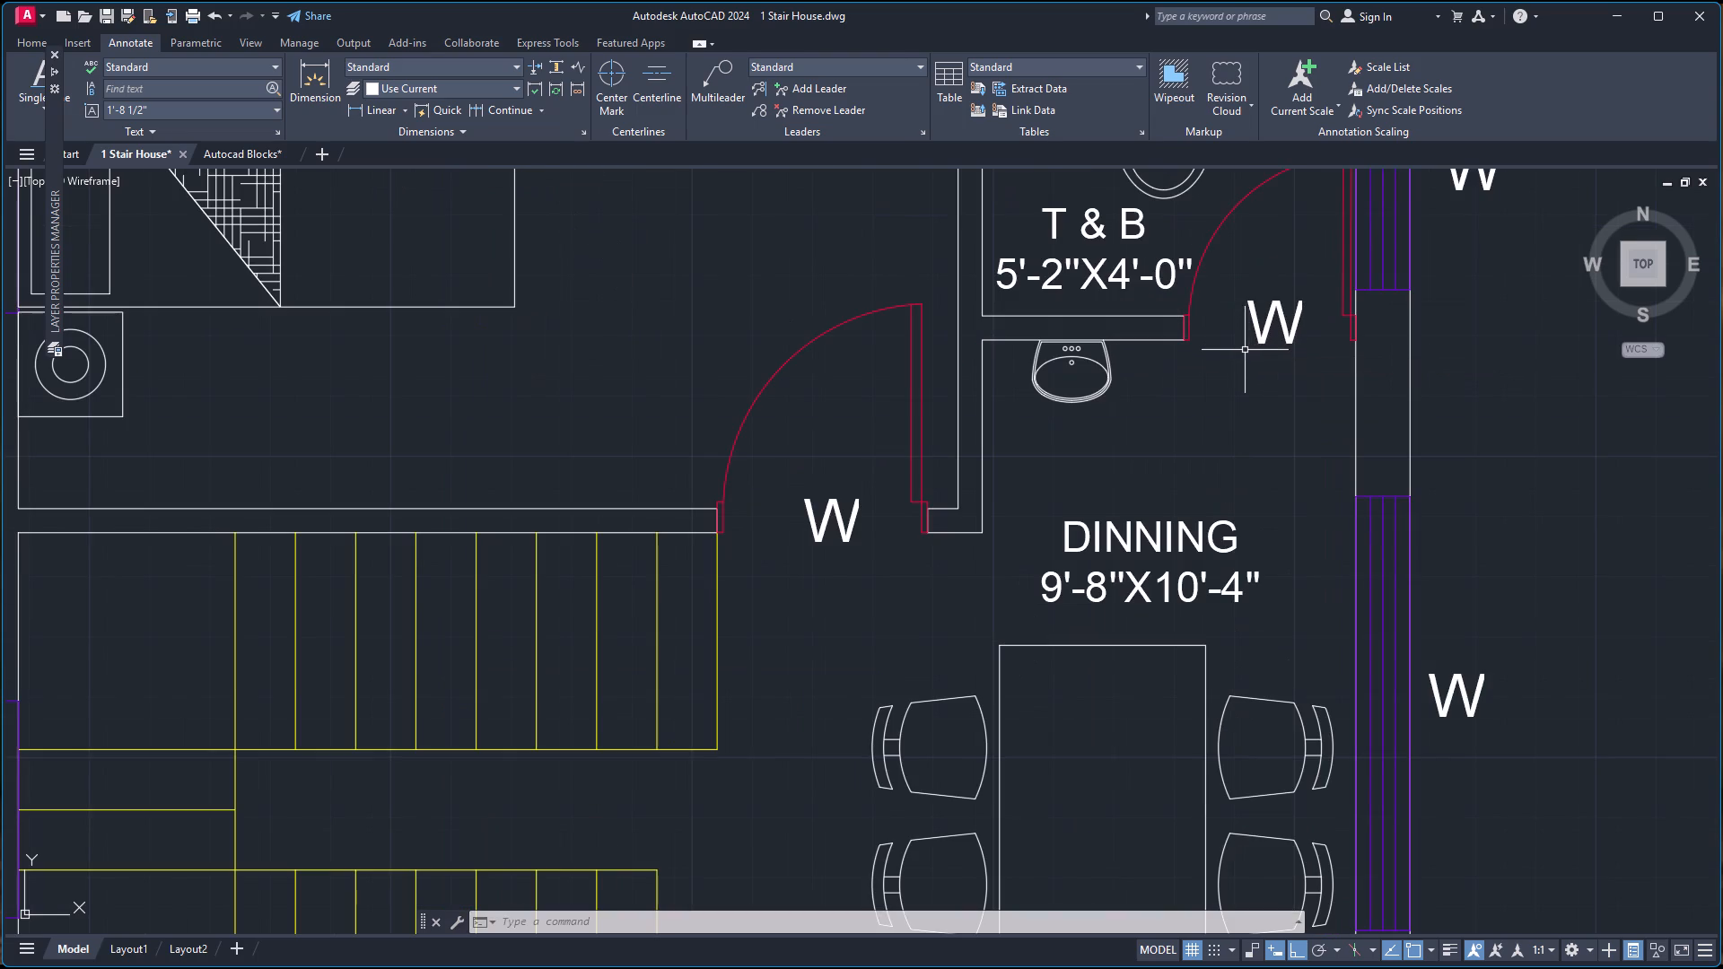
Paste W labels in the west plan's northern T & B doorway and the kitchen doorway.
key("ctrl+v")
scroll(1236, 371, "down", 4)
scroll(1211, 324, "up", 3)
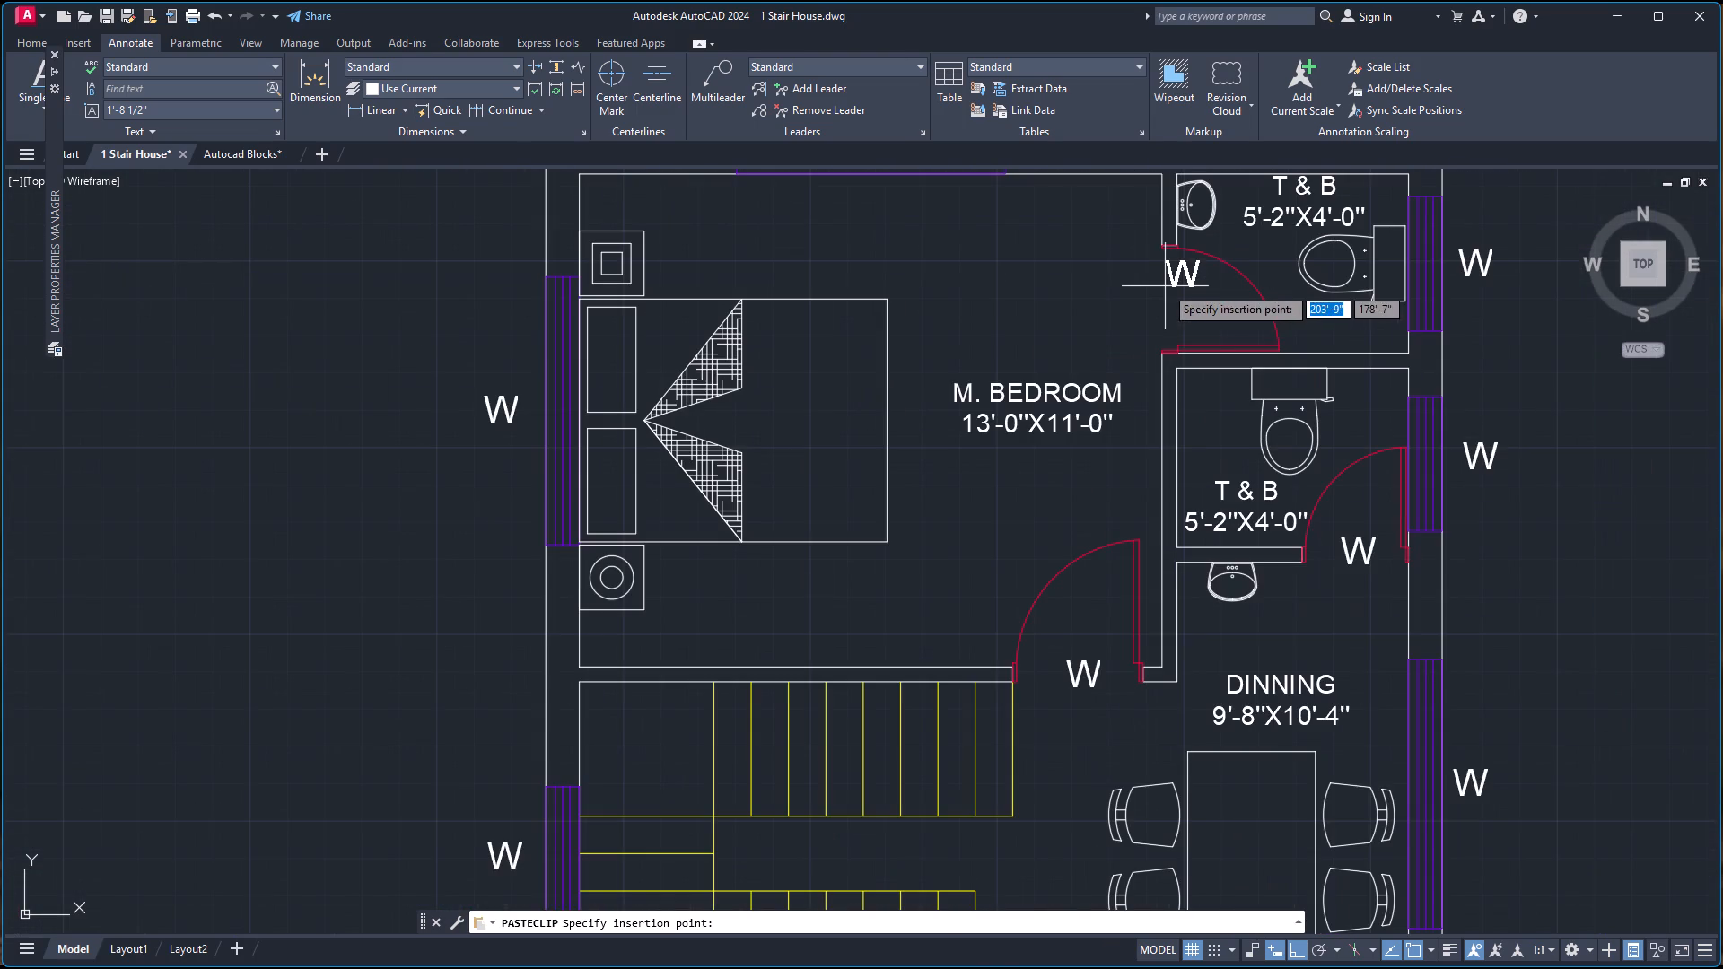
left_click(1156, 310)
key("ctrl+v")
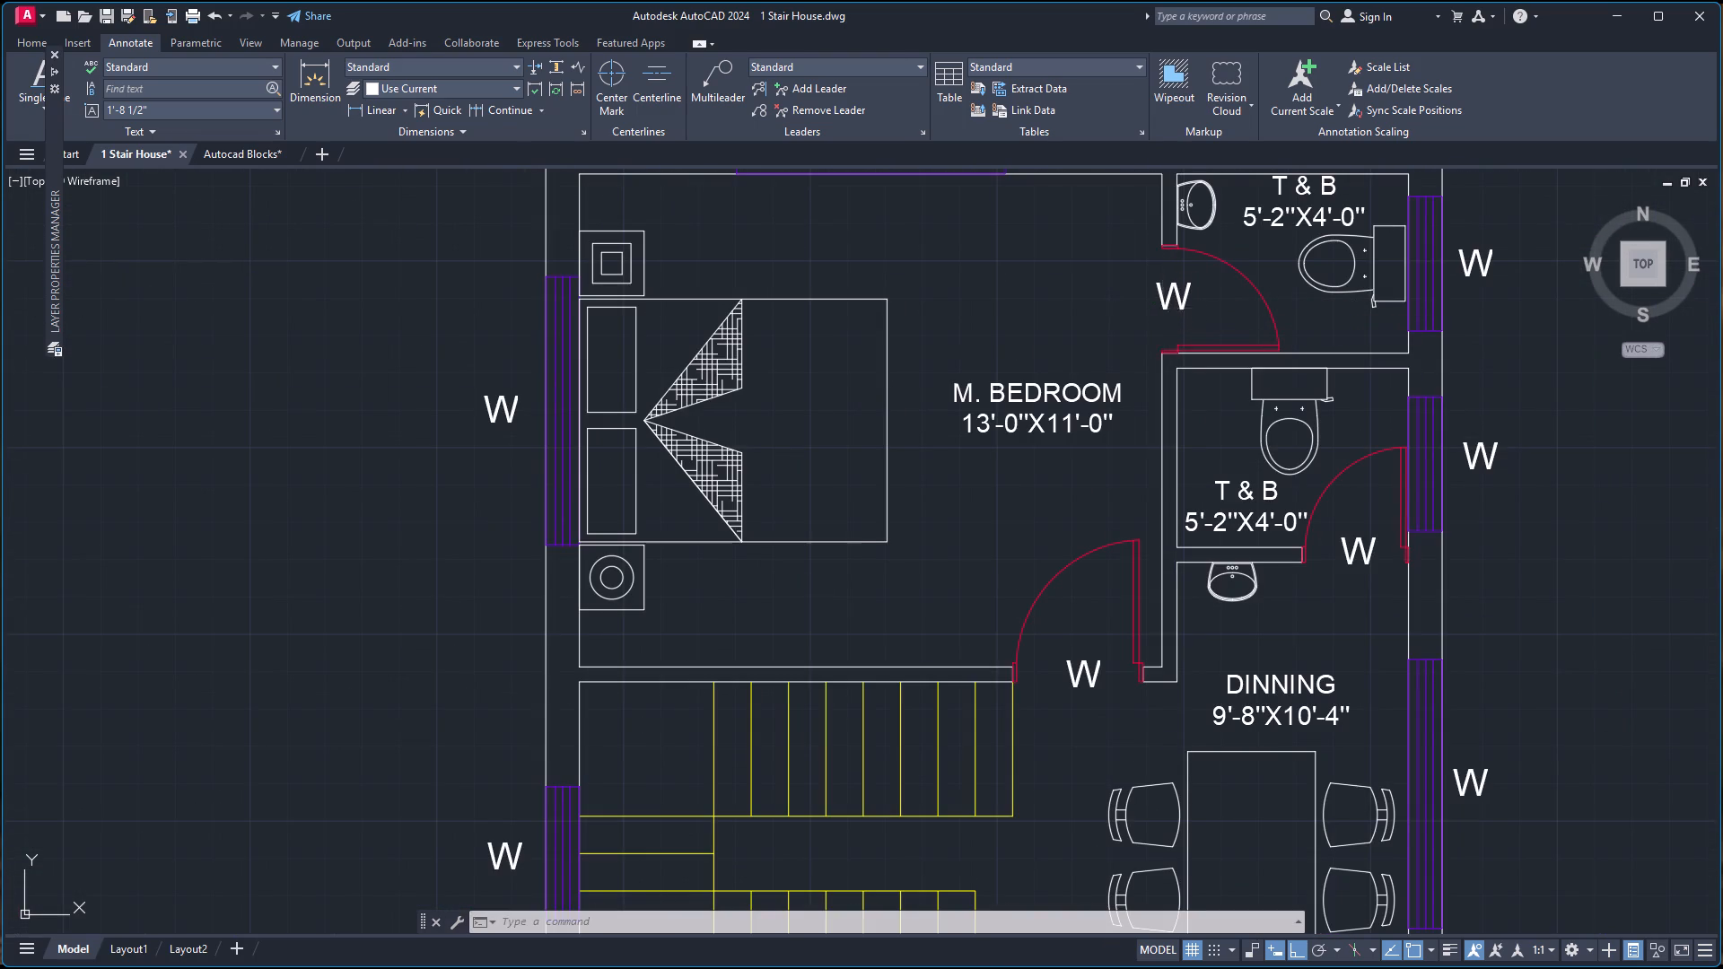
scroll(1194, 440, "down", 4)
scroll(1185, 583, "up", 3)
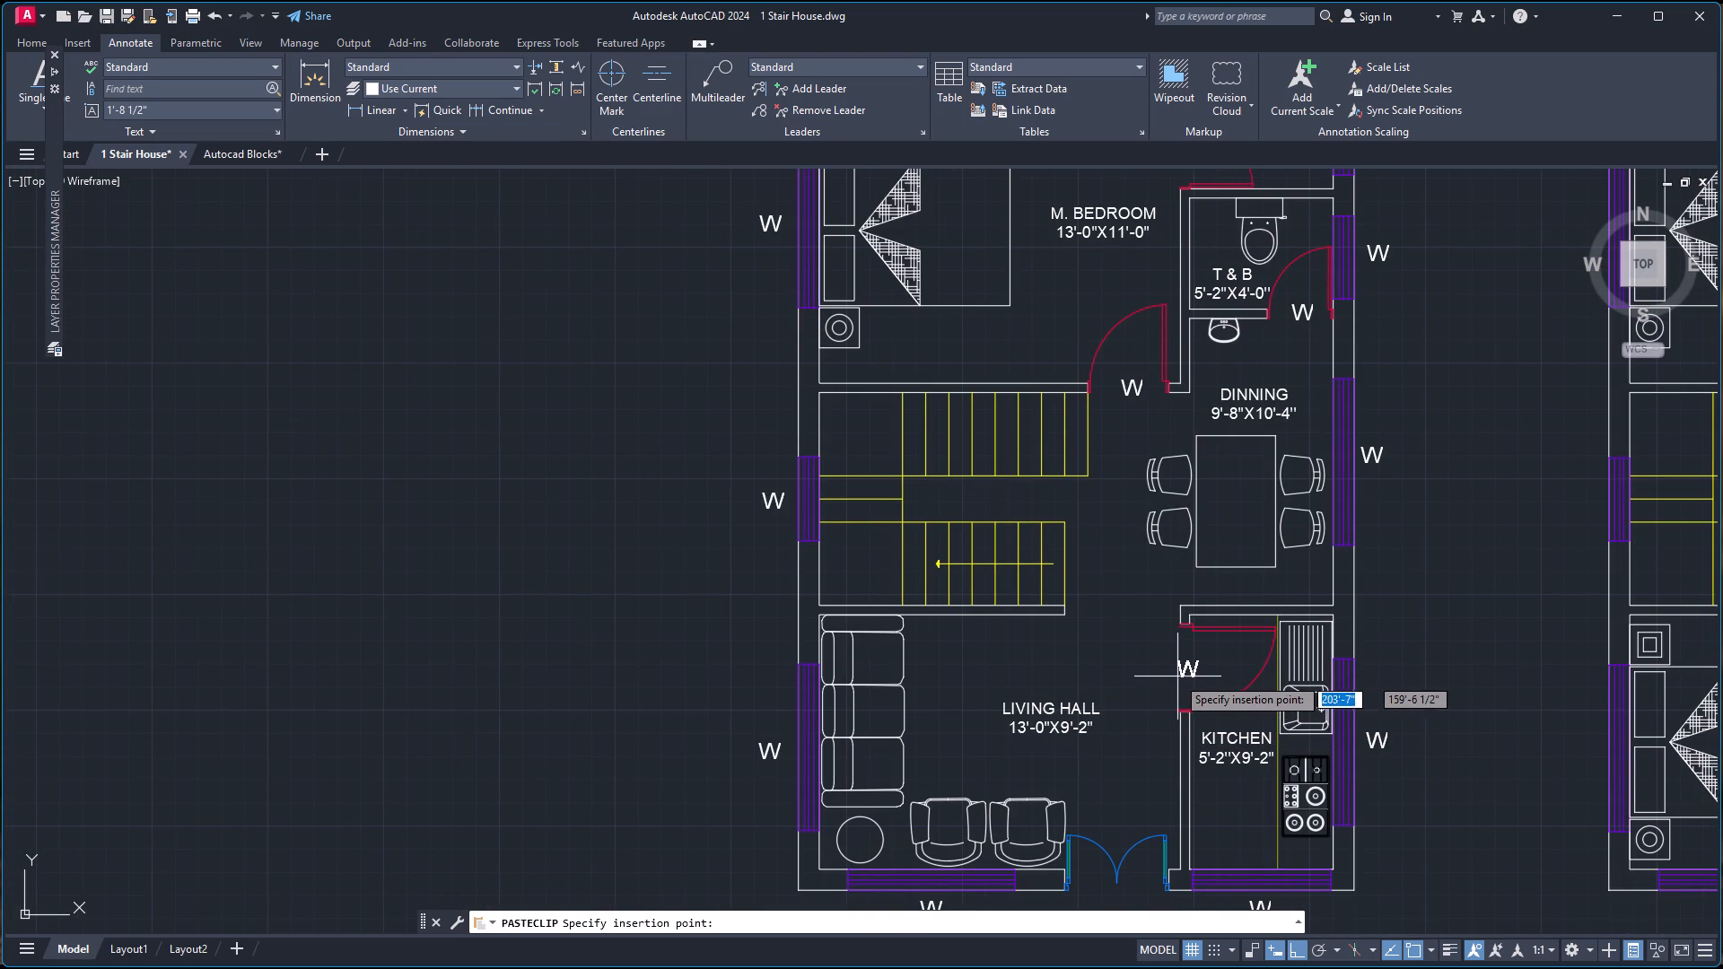
left_click(1176, 677)
Paste W labels in the east plan's doorways at the 5'-2"X5'-2" T & B, the master bedroom and the northern T & B.
key("ctrl+v")
scroll(1269, 566, "down", 3)
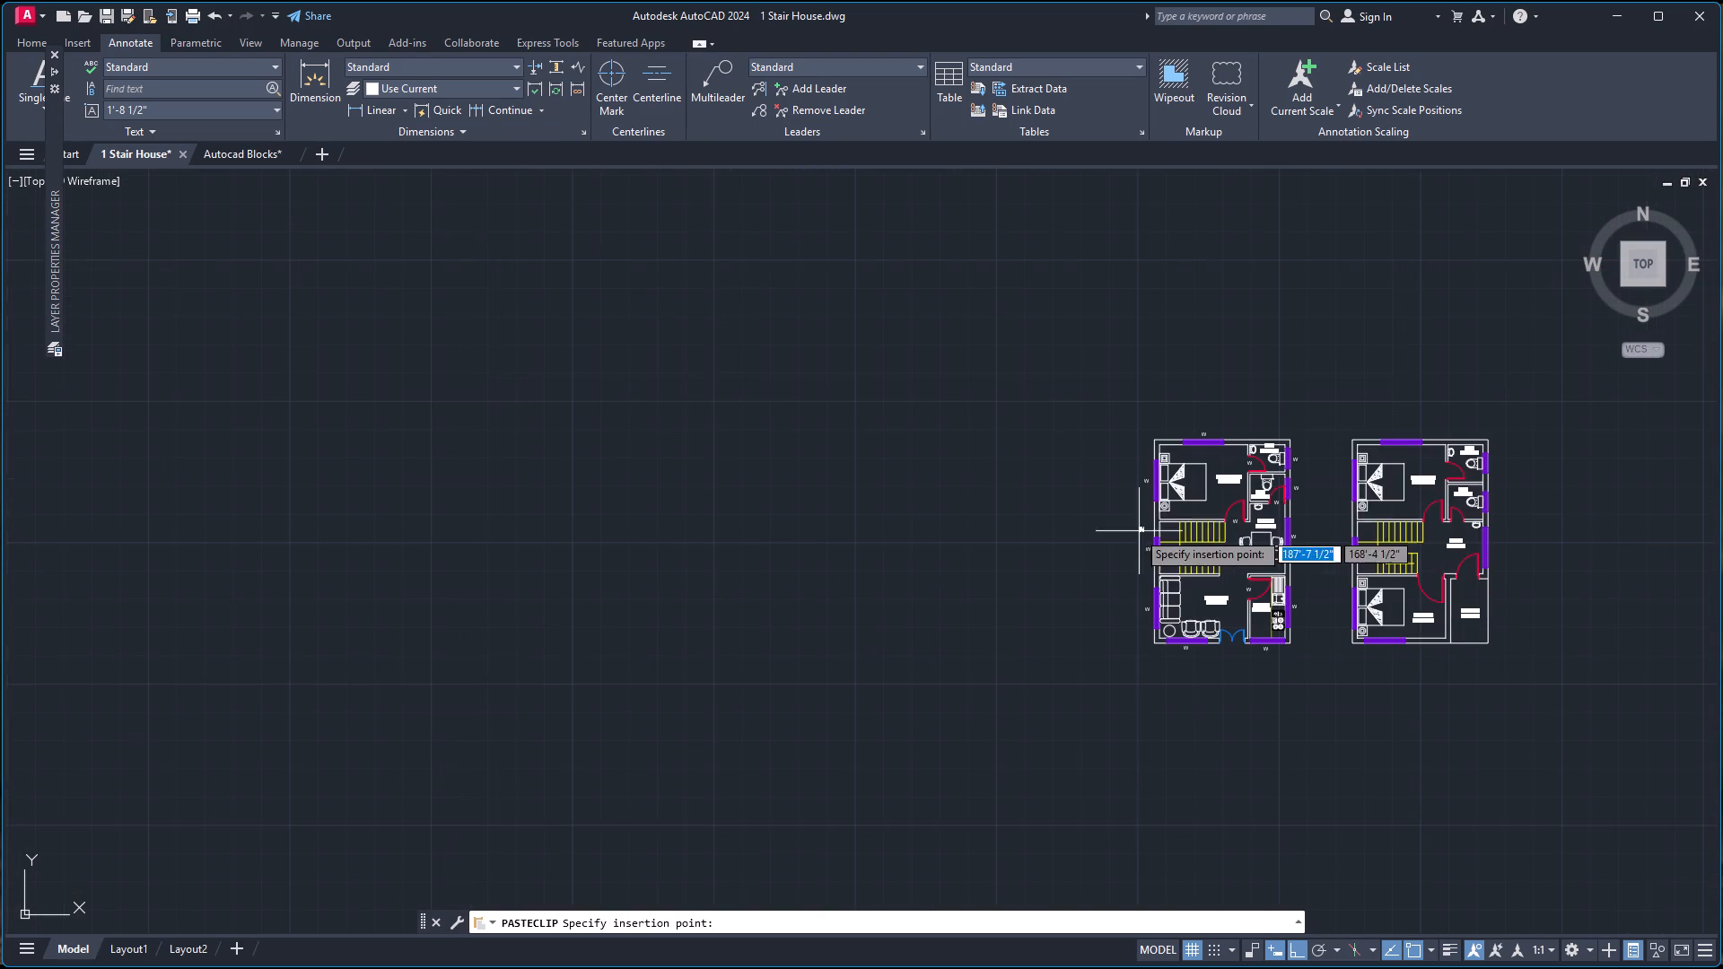
scroll(1491, 513, "up", 2)
scroll(1422, 545, "up", 3)
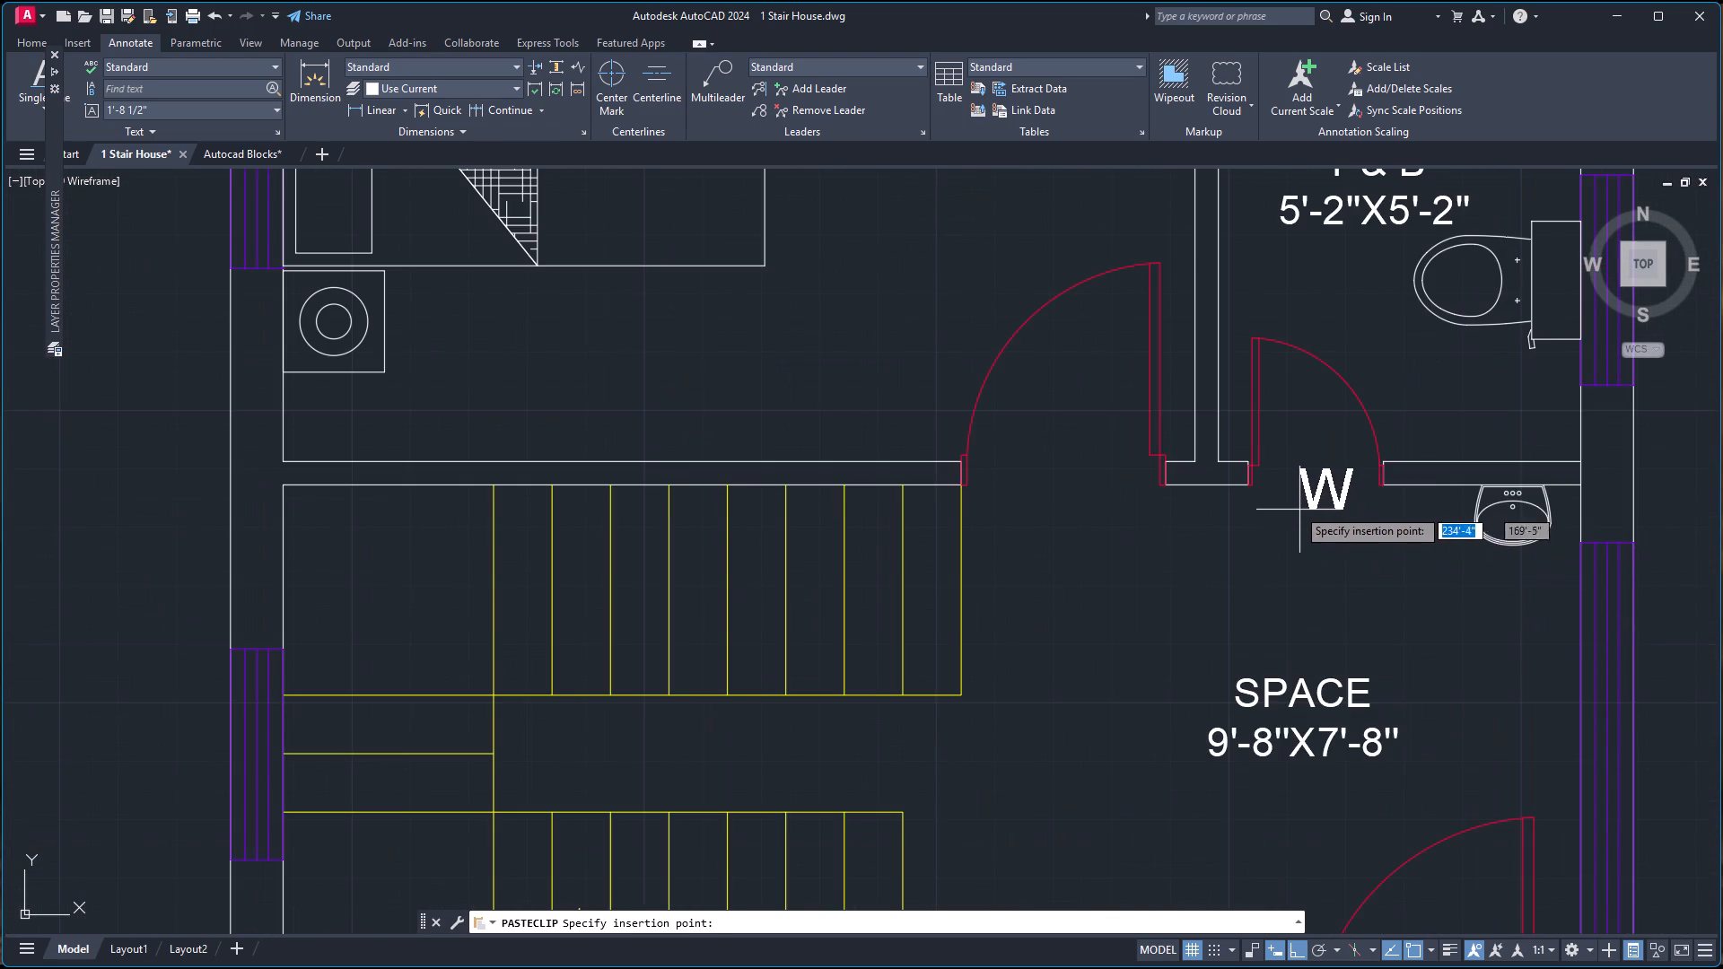
left_click(1291, 495)
key("ctrl+v")
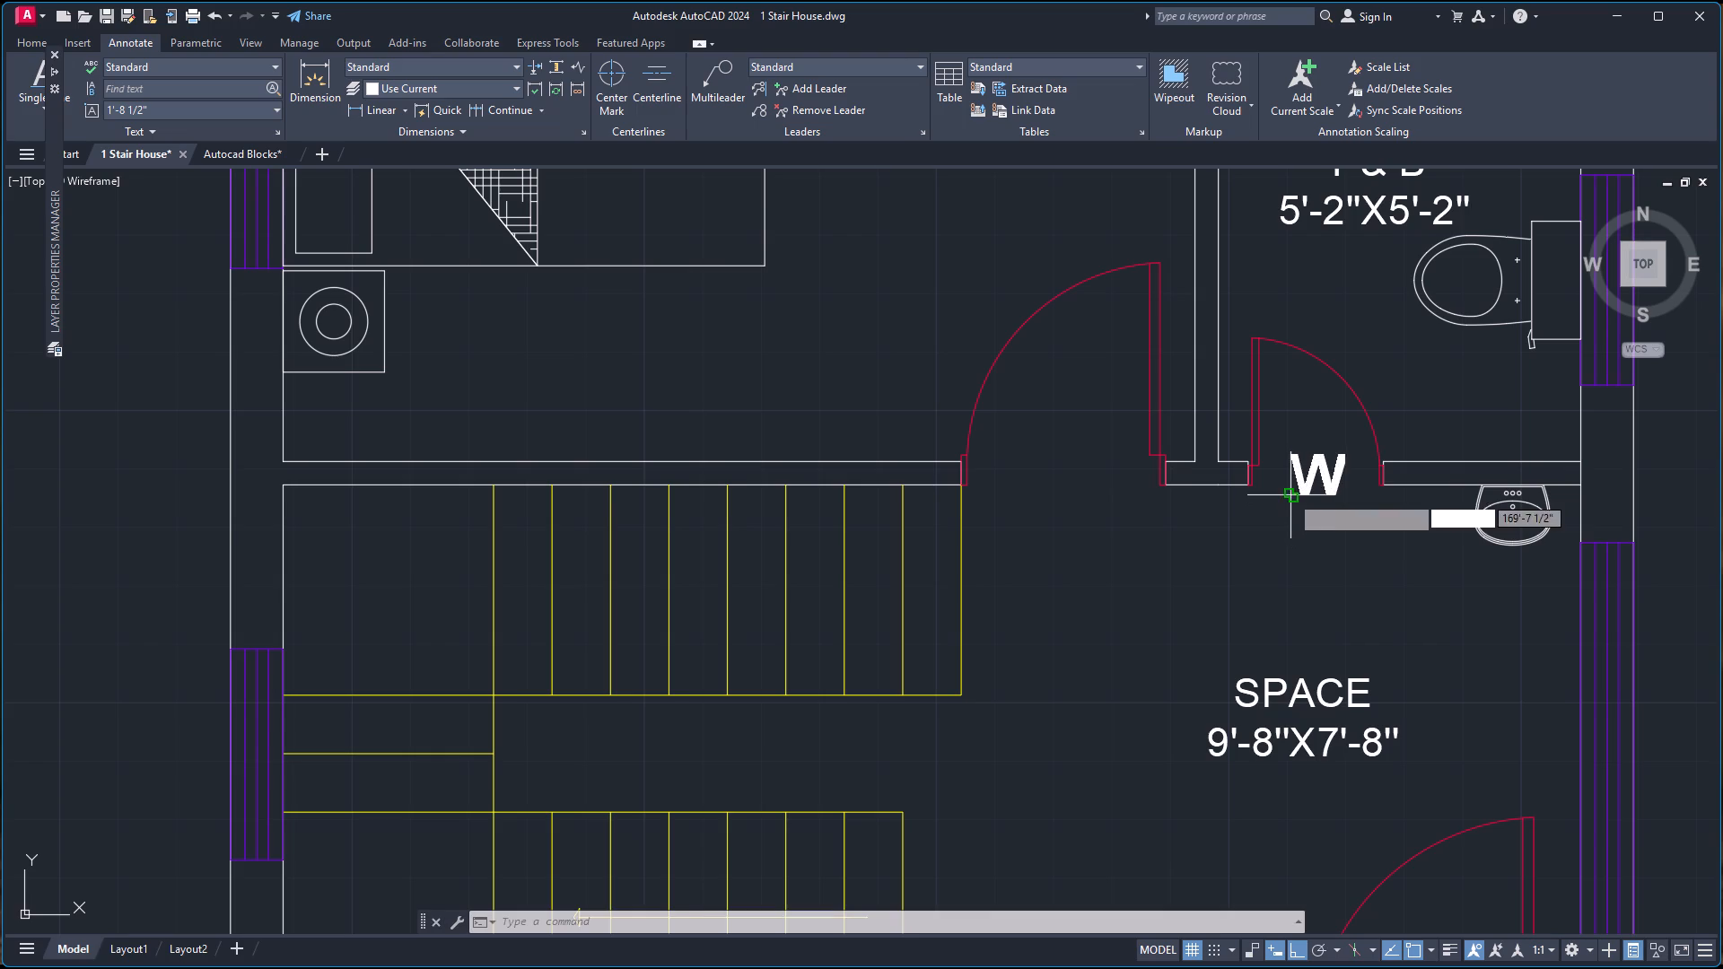
left_click(1039, 490)
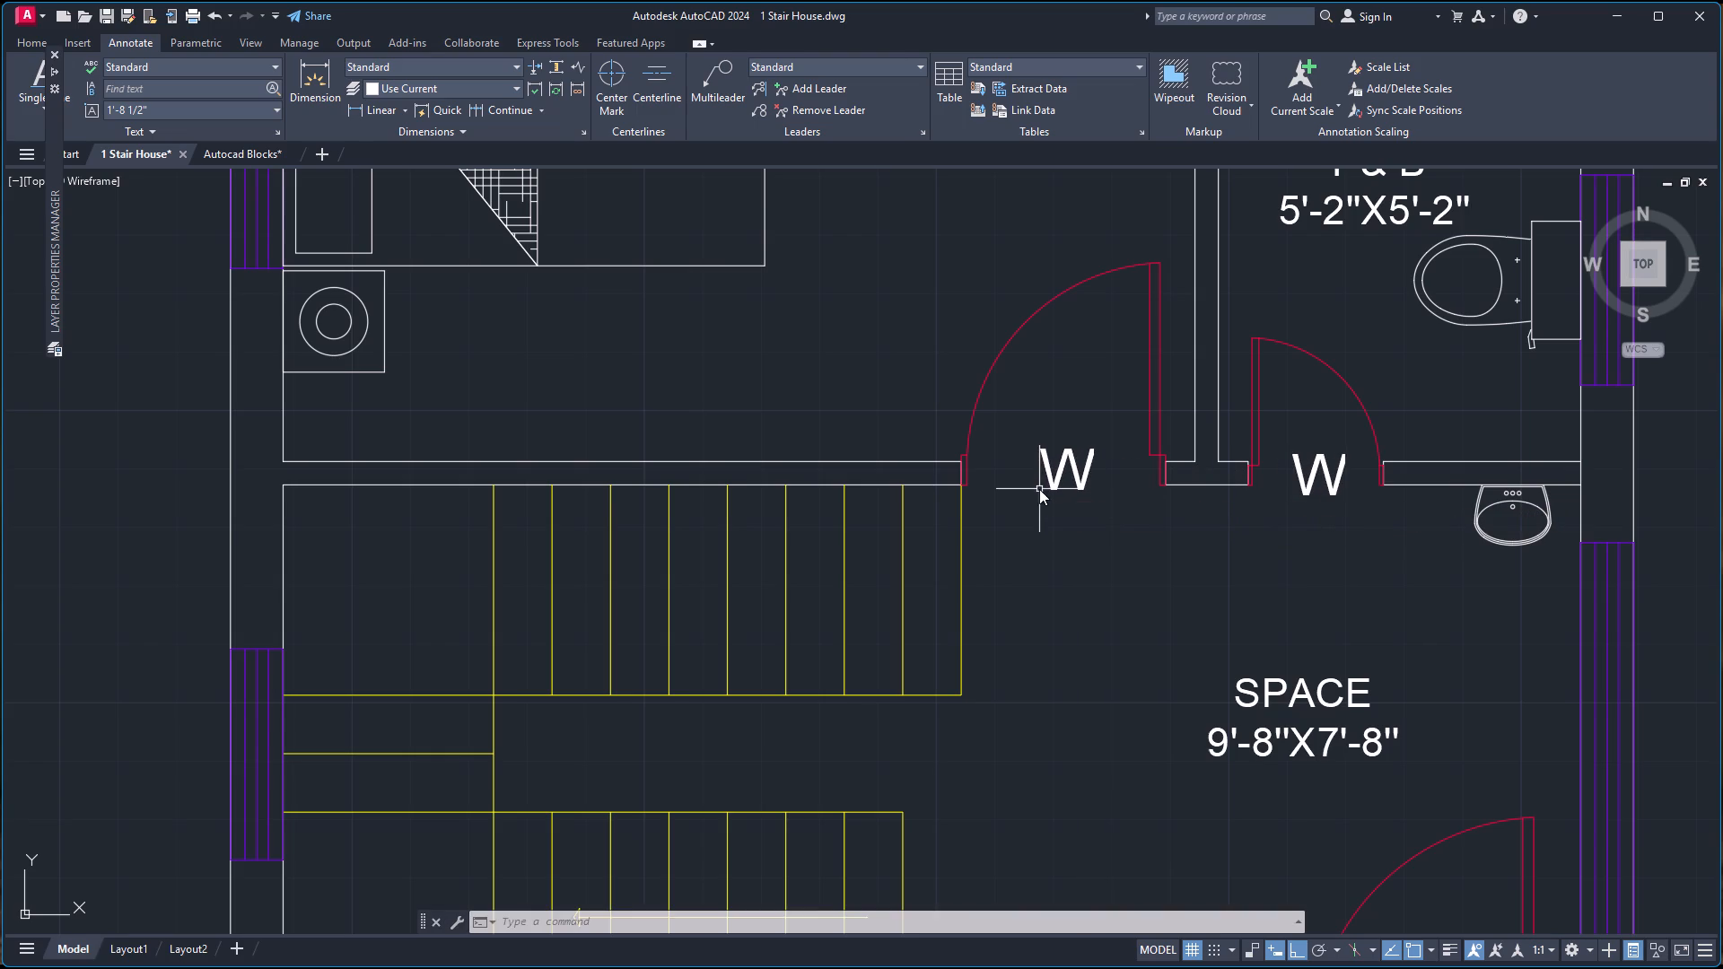
key("ctrl+v")
scroll(1204, 380, "down", 3)
scroll(1276, 316, "up", 2)
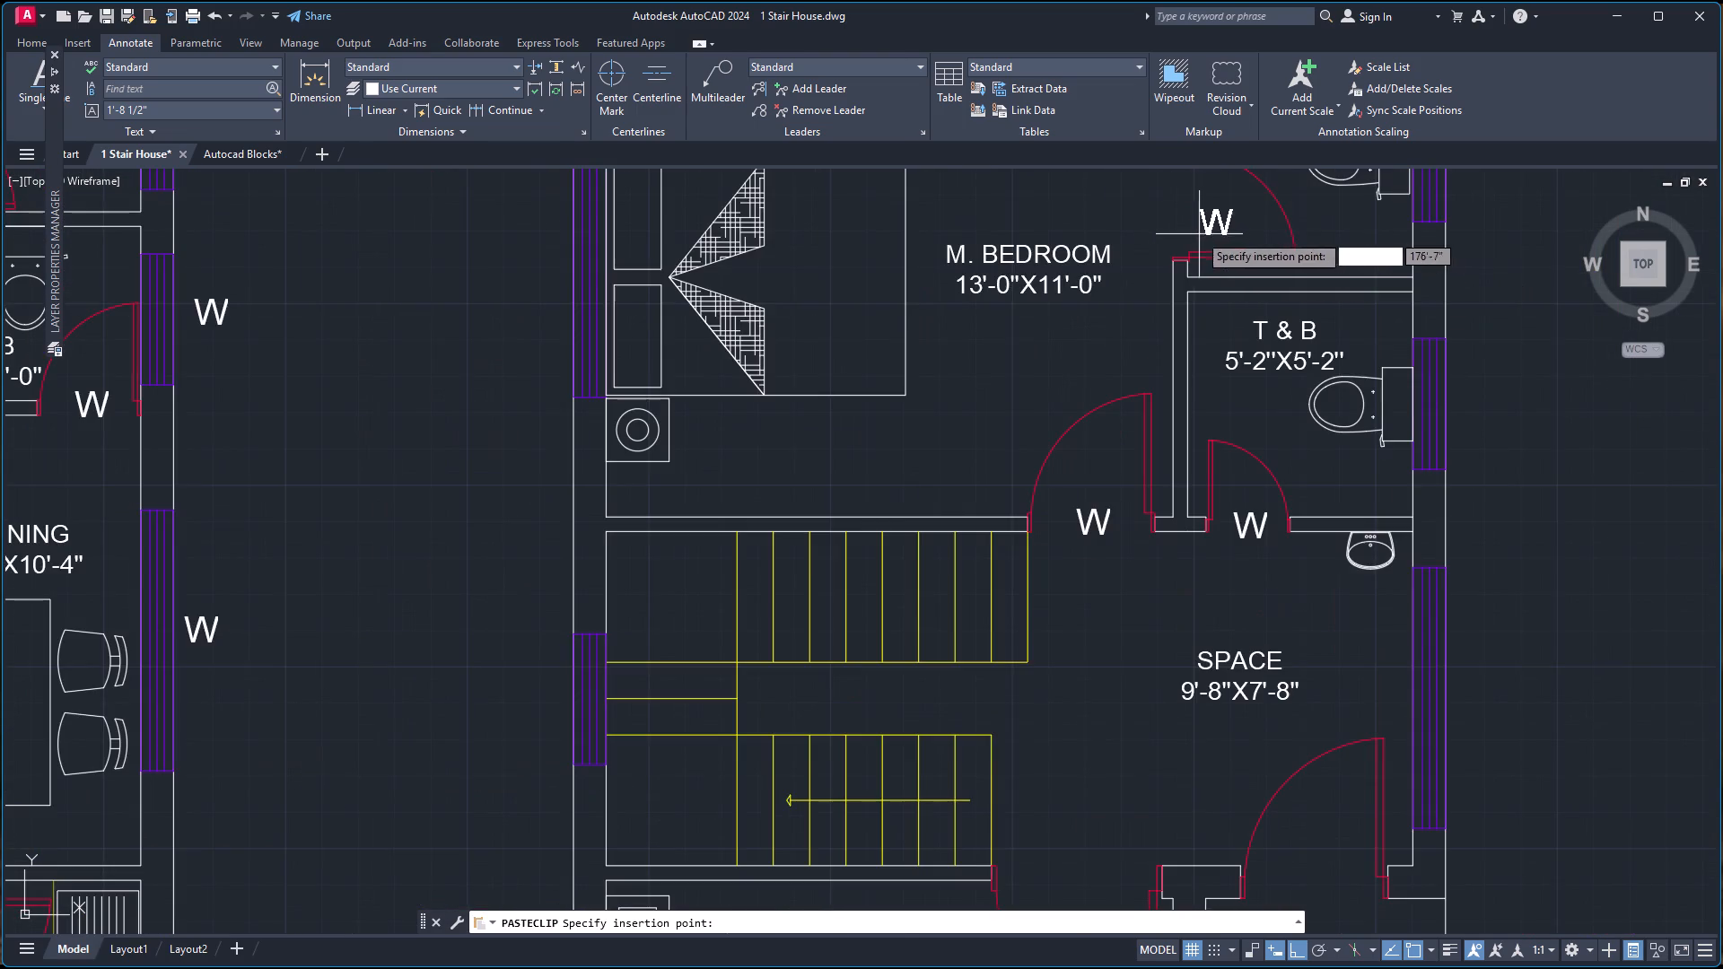
scroll(1167, 218, "down", 2)
scroll(1167, 217, "up", 2)
left_click(1168, 217)
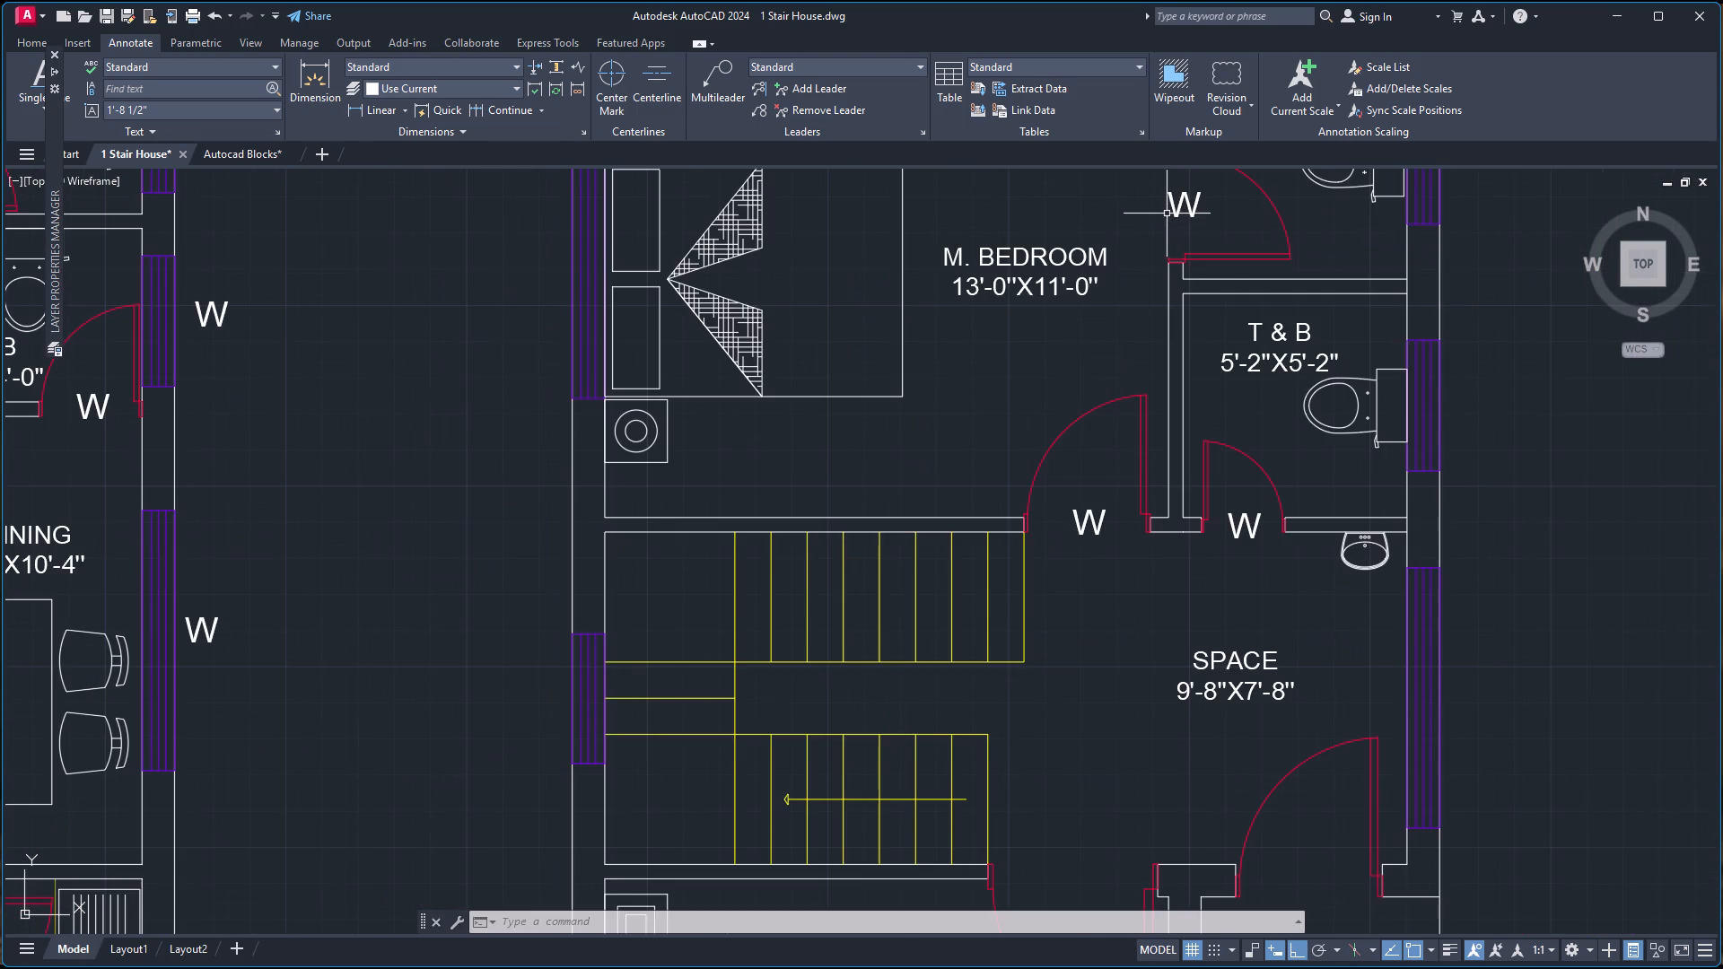
Paste W labels in the east plan's balcony doorway and bedroom doorway.
key("ctrl+v")
scroll(1213, 529, "down", 3)
scroll(1224, 642, "up", 2)
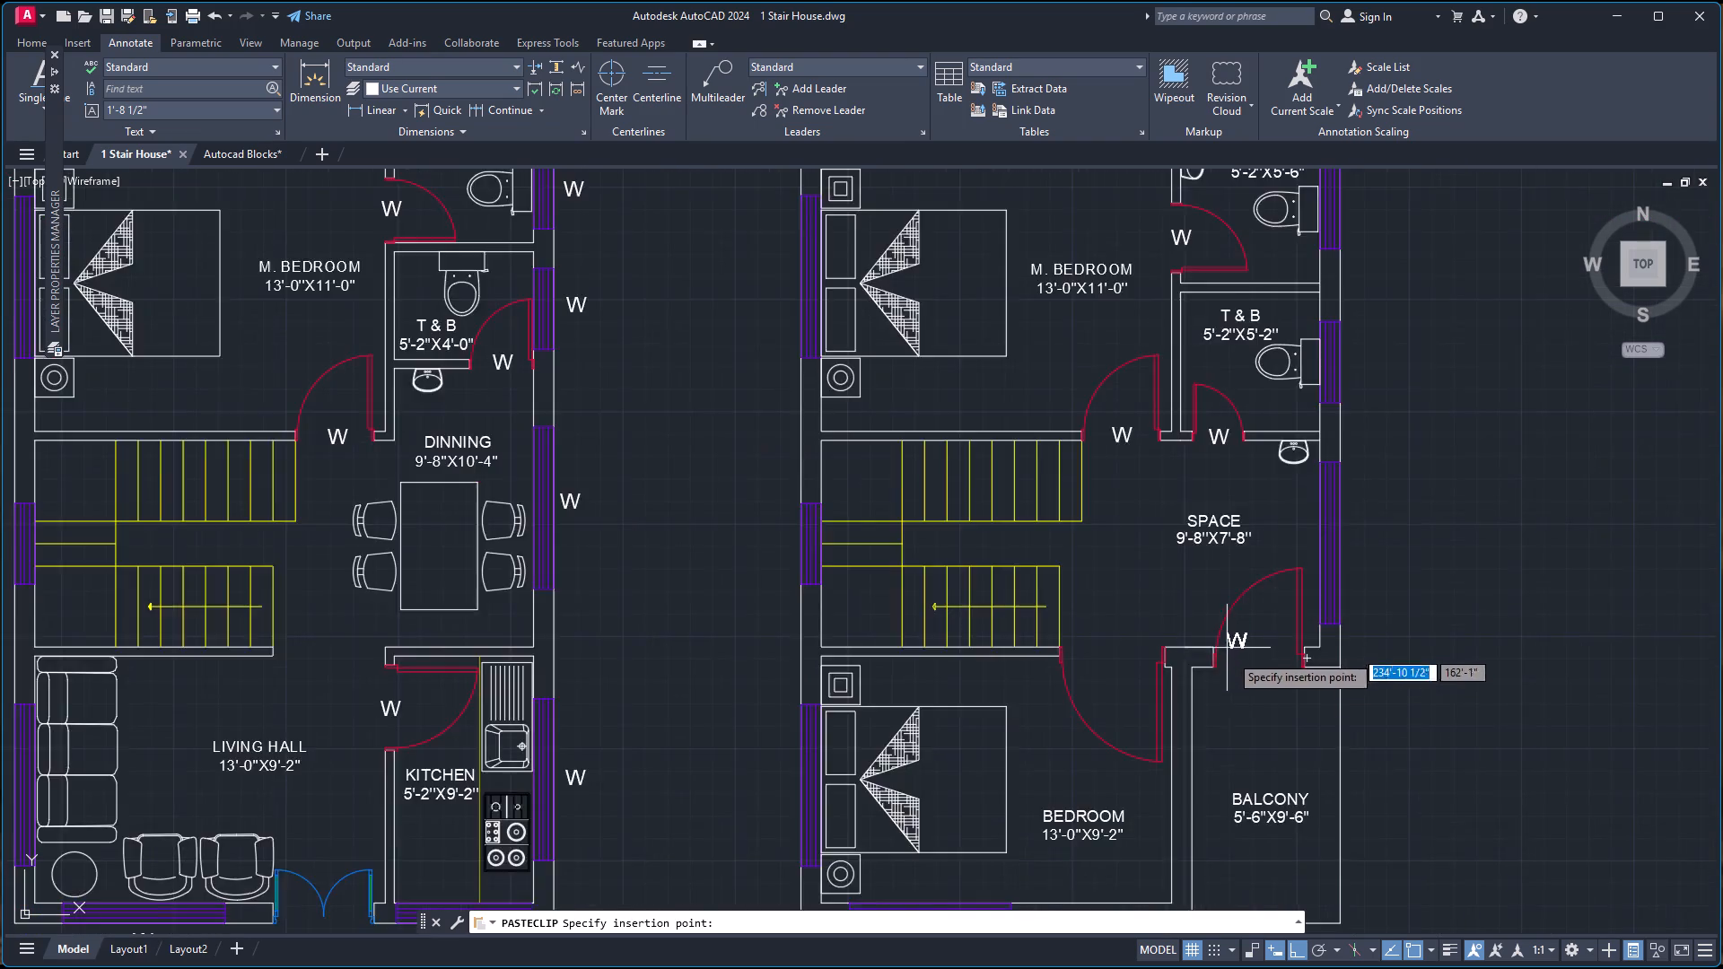
scroll(1230, 656, "up", 1)
left_click(1255, 670)
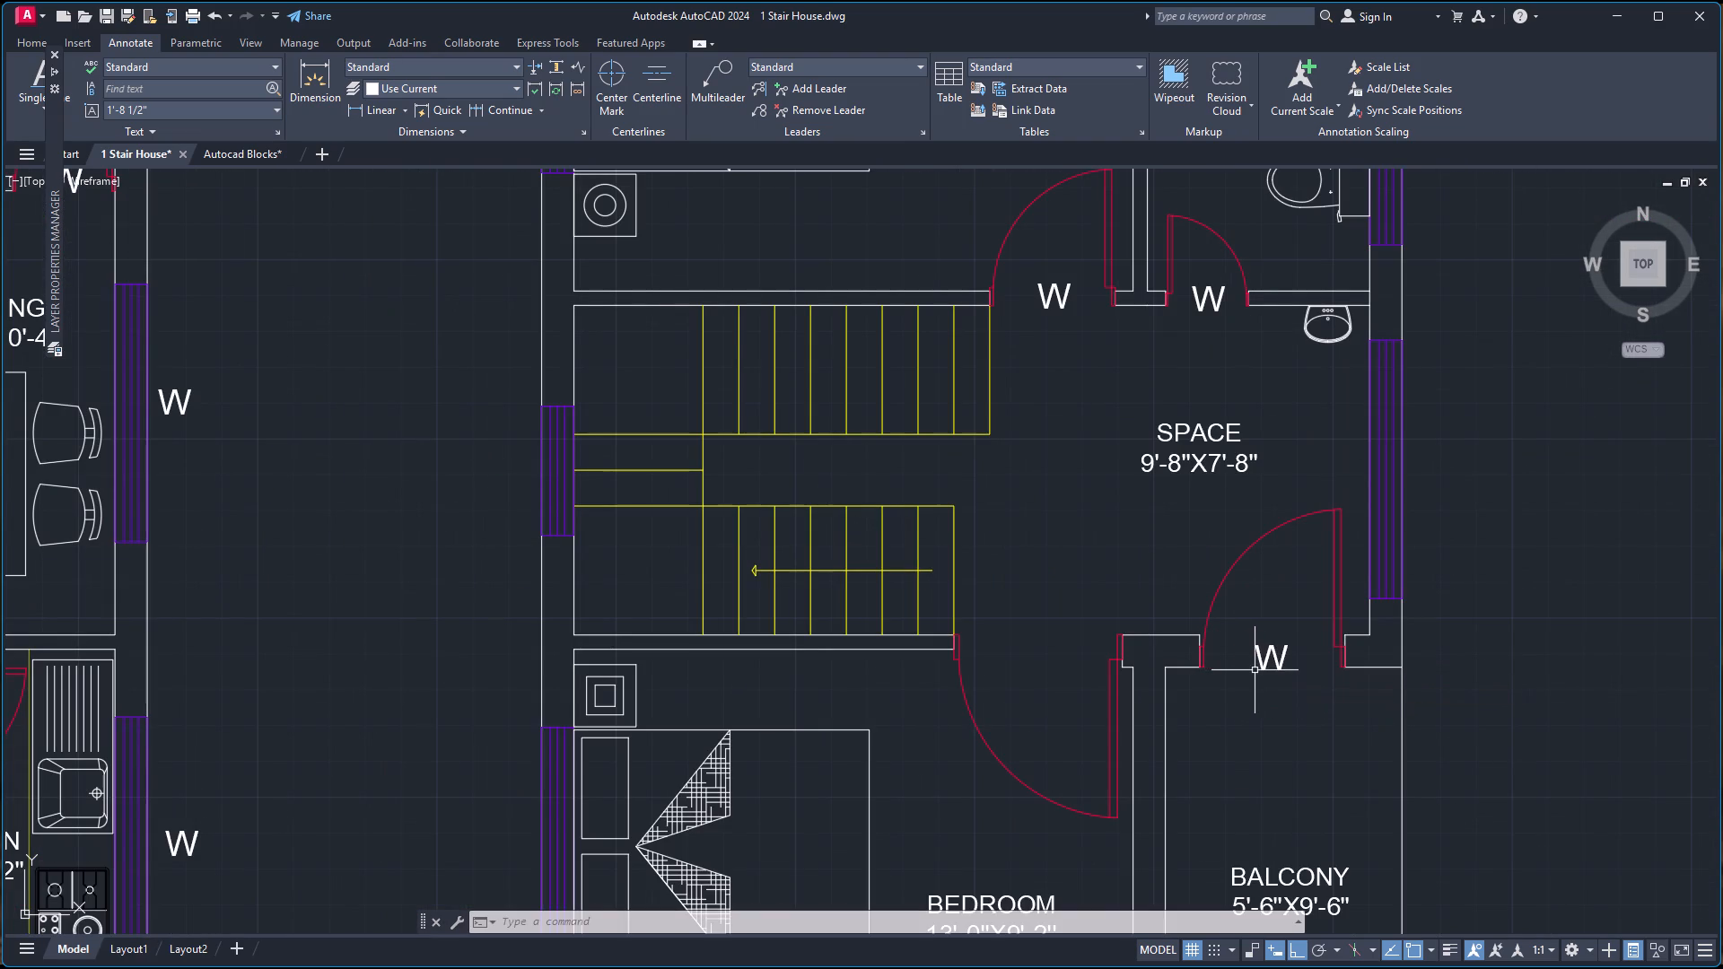
key("ctrl+v")
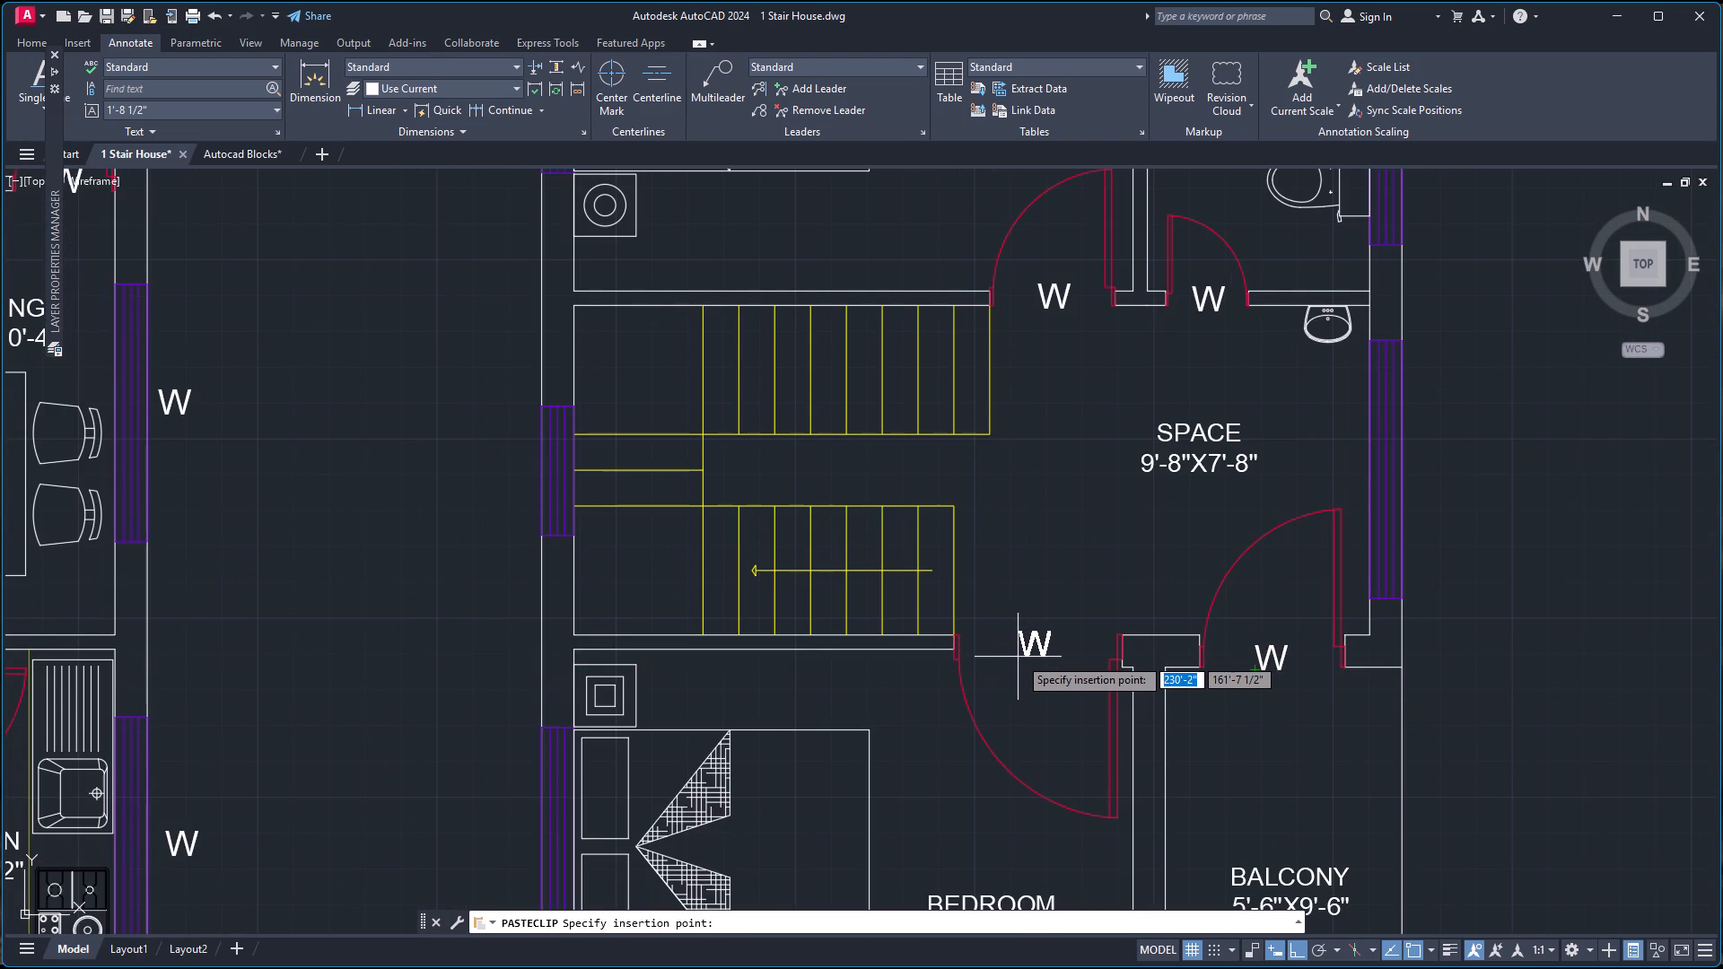
left_click(1023, 659)
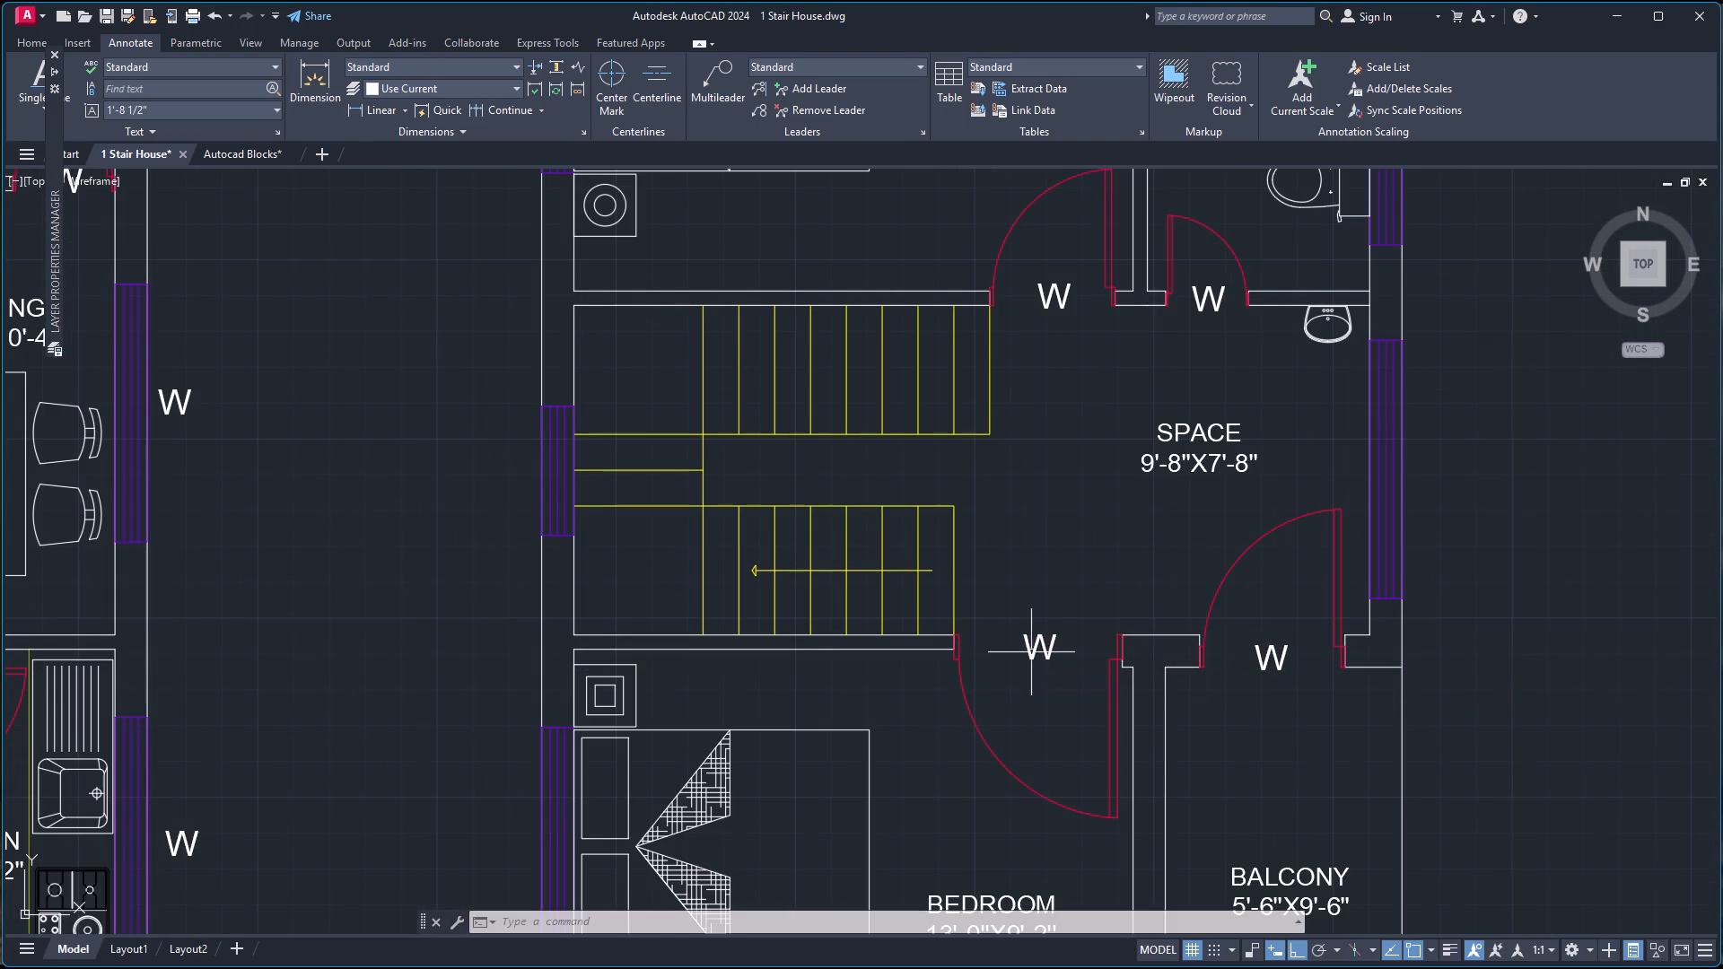
Paste W labels outside the east plan's west-wall windows at the stairs and bedroom, and below the bedroom's south-wall window.
key("ctrl+v")
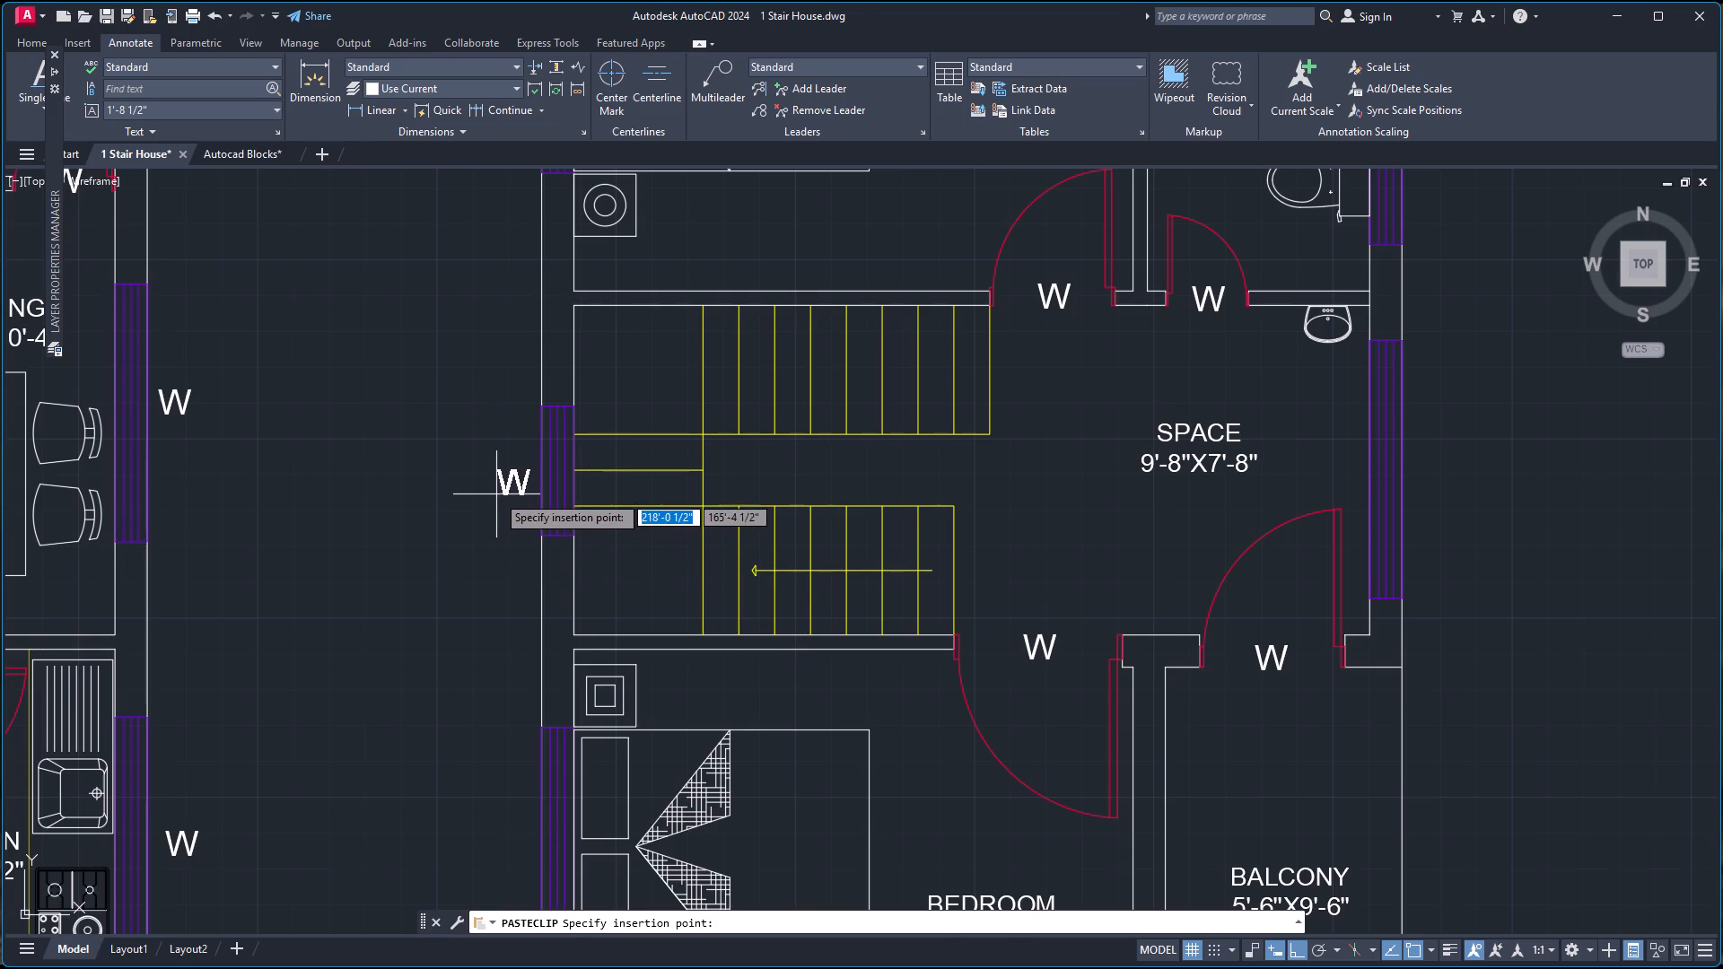
left_click(496, 494)
key("ctrl+v")
scroll(511, 609, "down", 3)
scroll(505, 686, "up", 2)
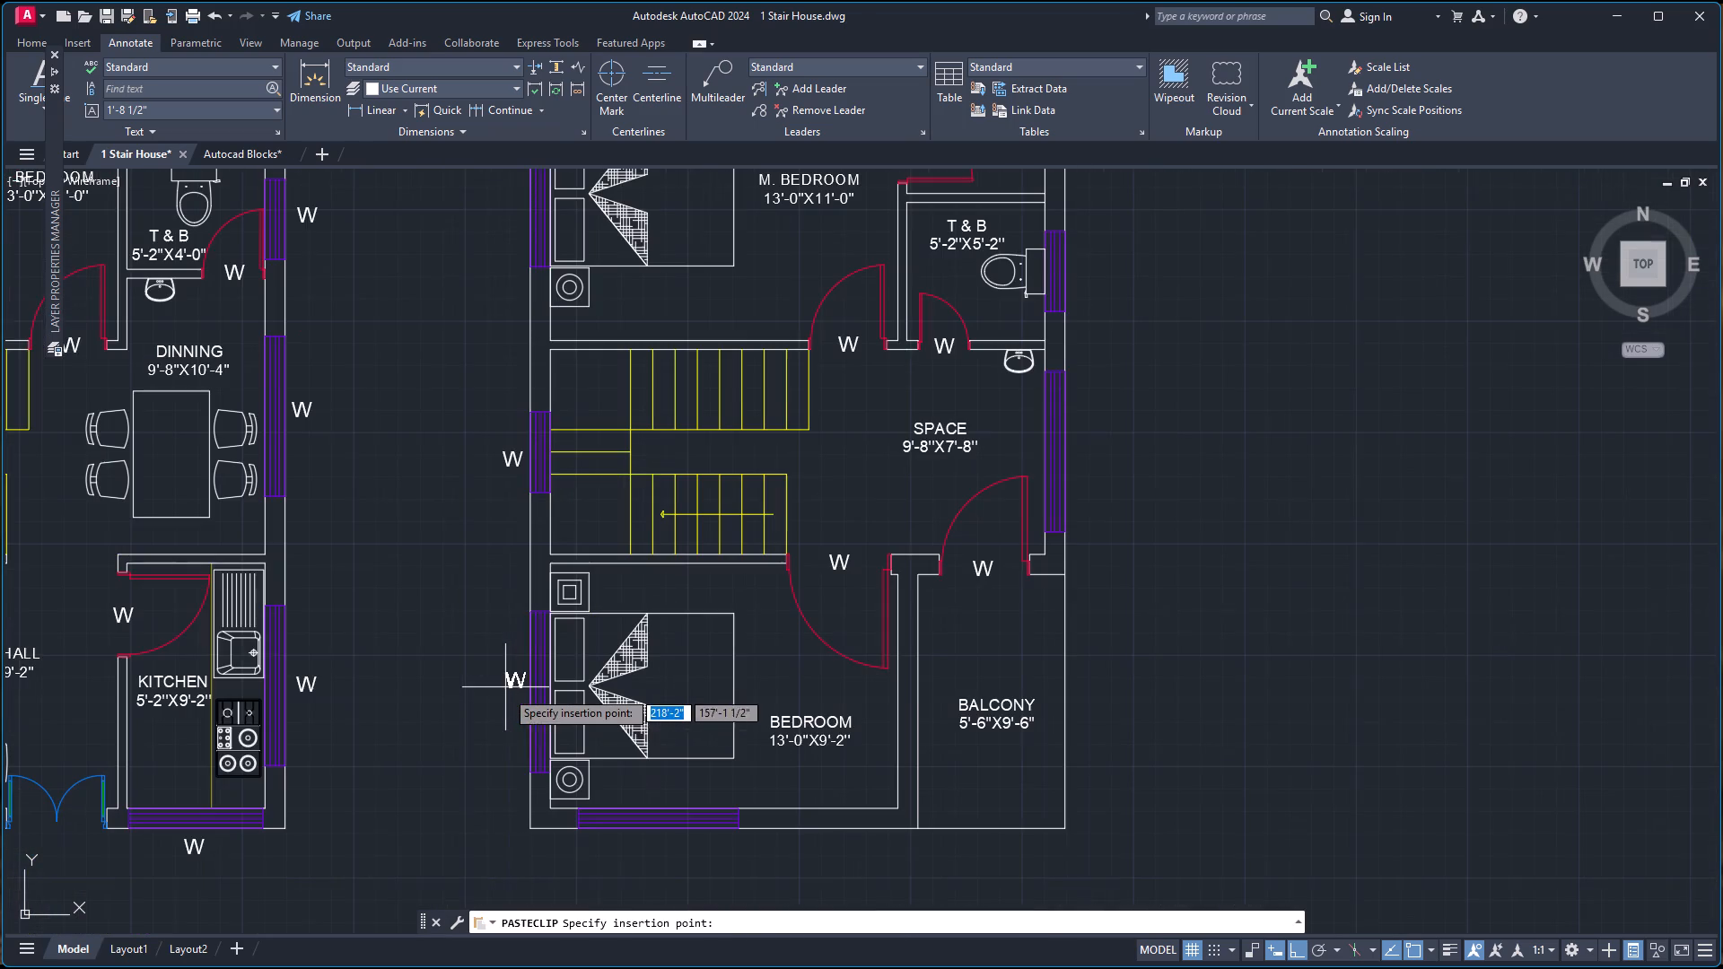
left_click(501, 700)
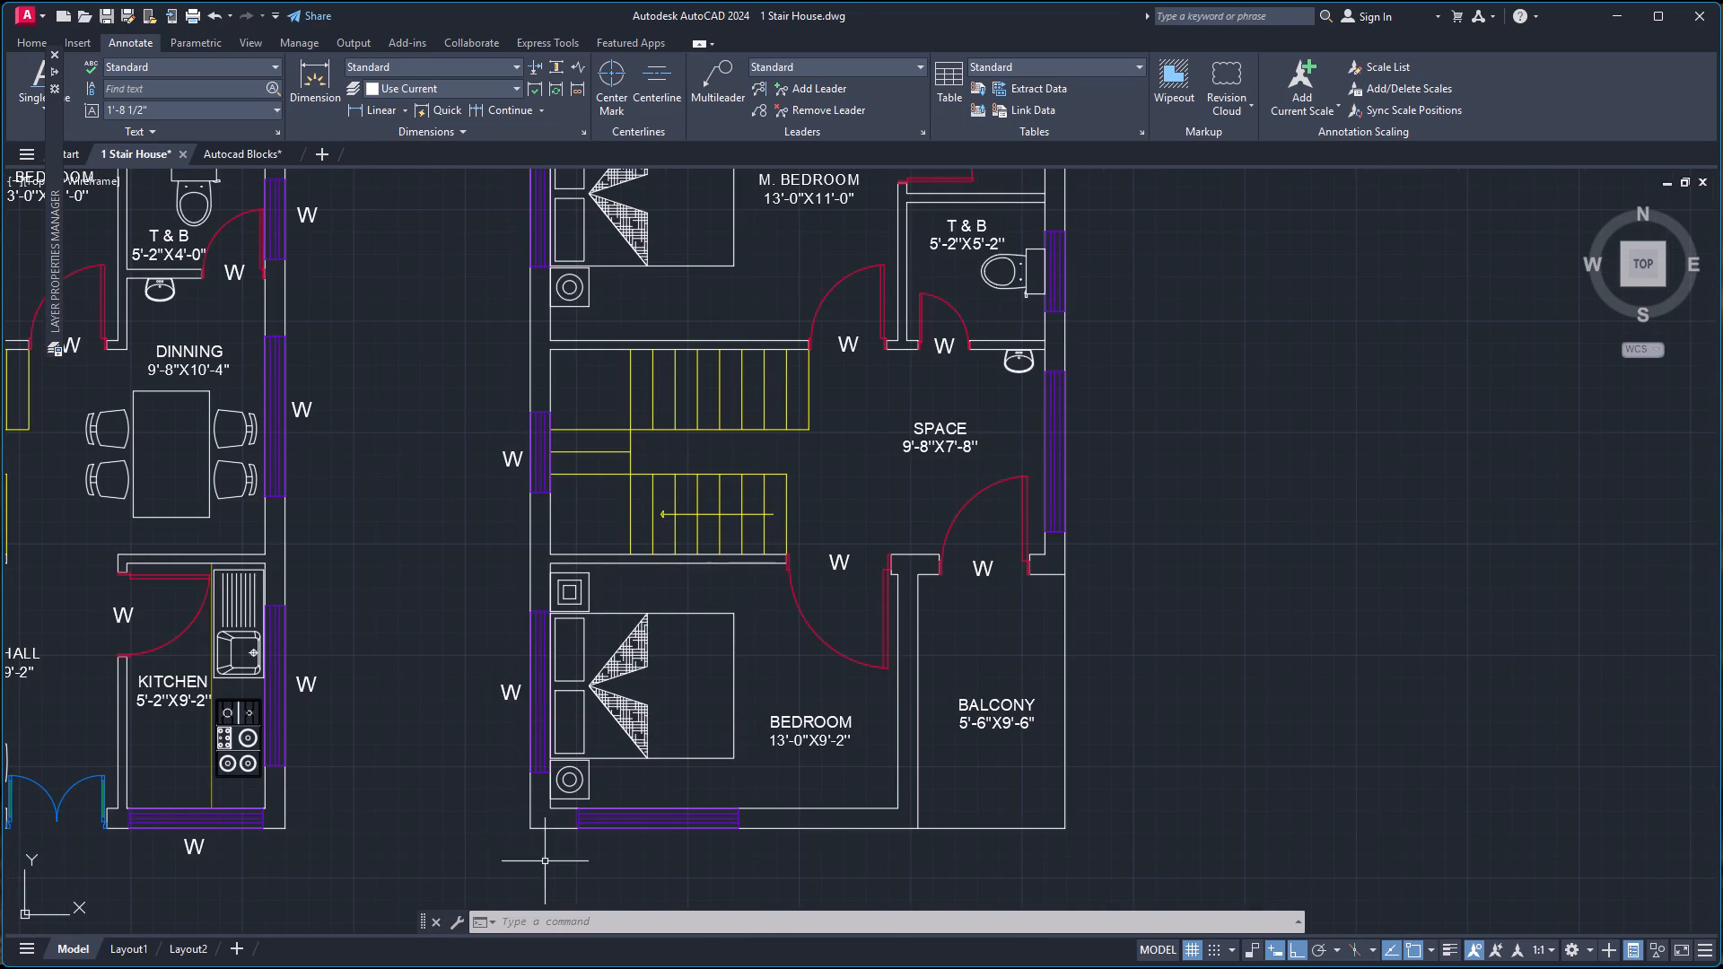
key("ctrl+v")
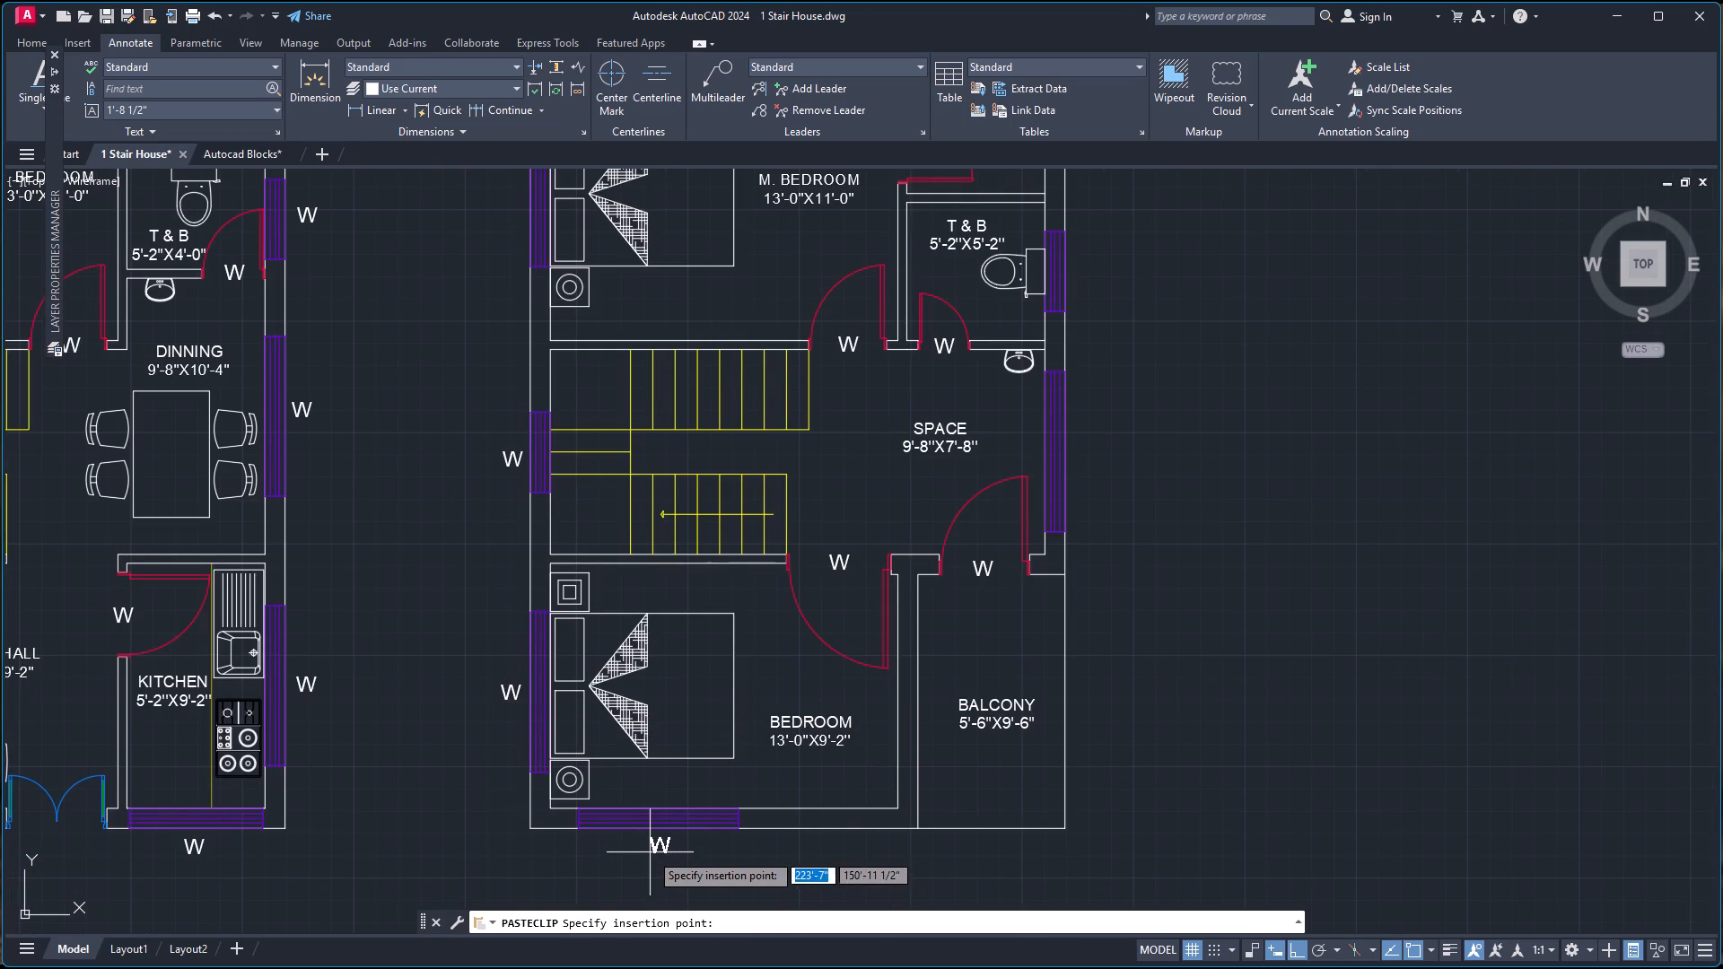
left_click(645, 852)
Paste a W label outside the east plan's east-wall window at the SPACE area.
key("ctrl+v")
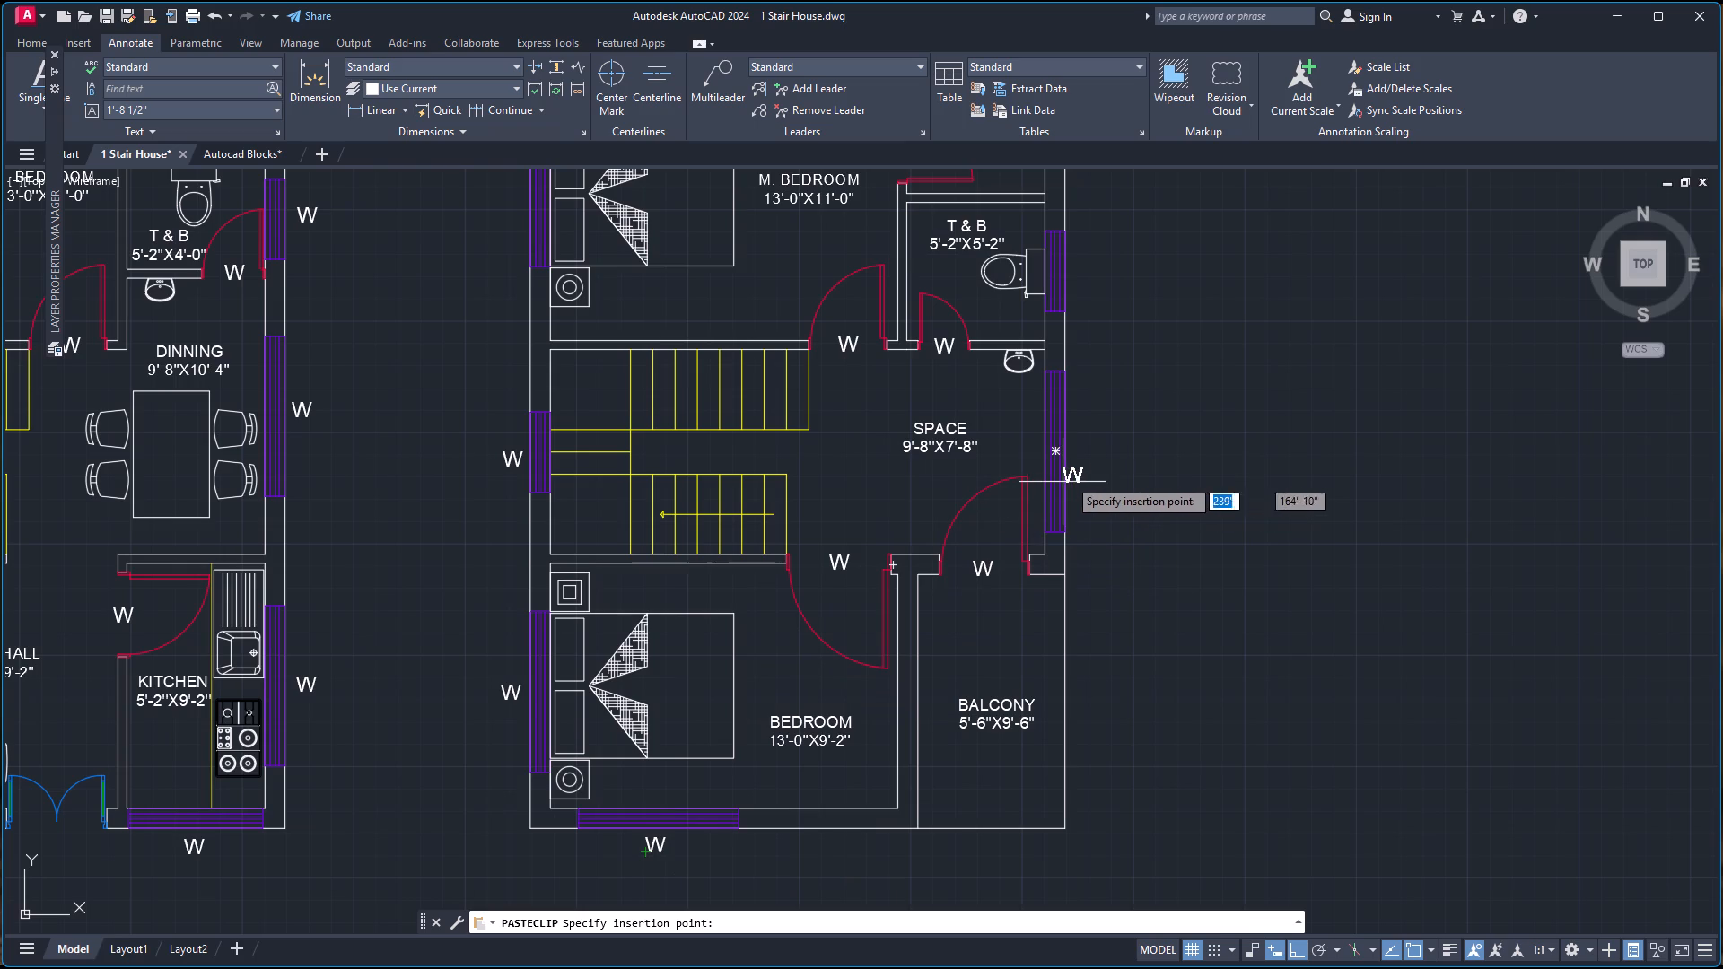
left_click(1077, 456)
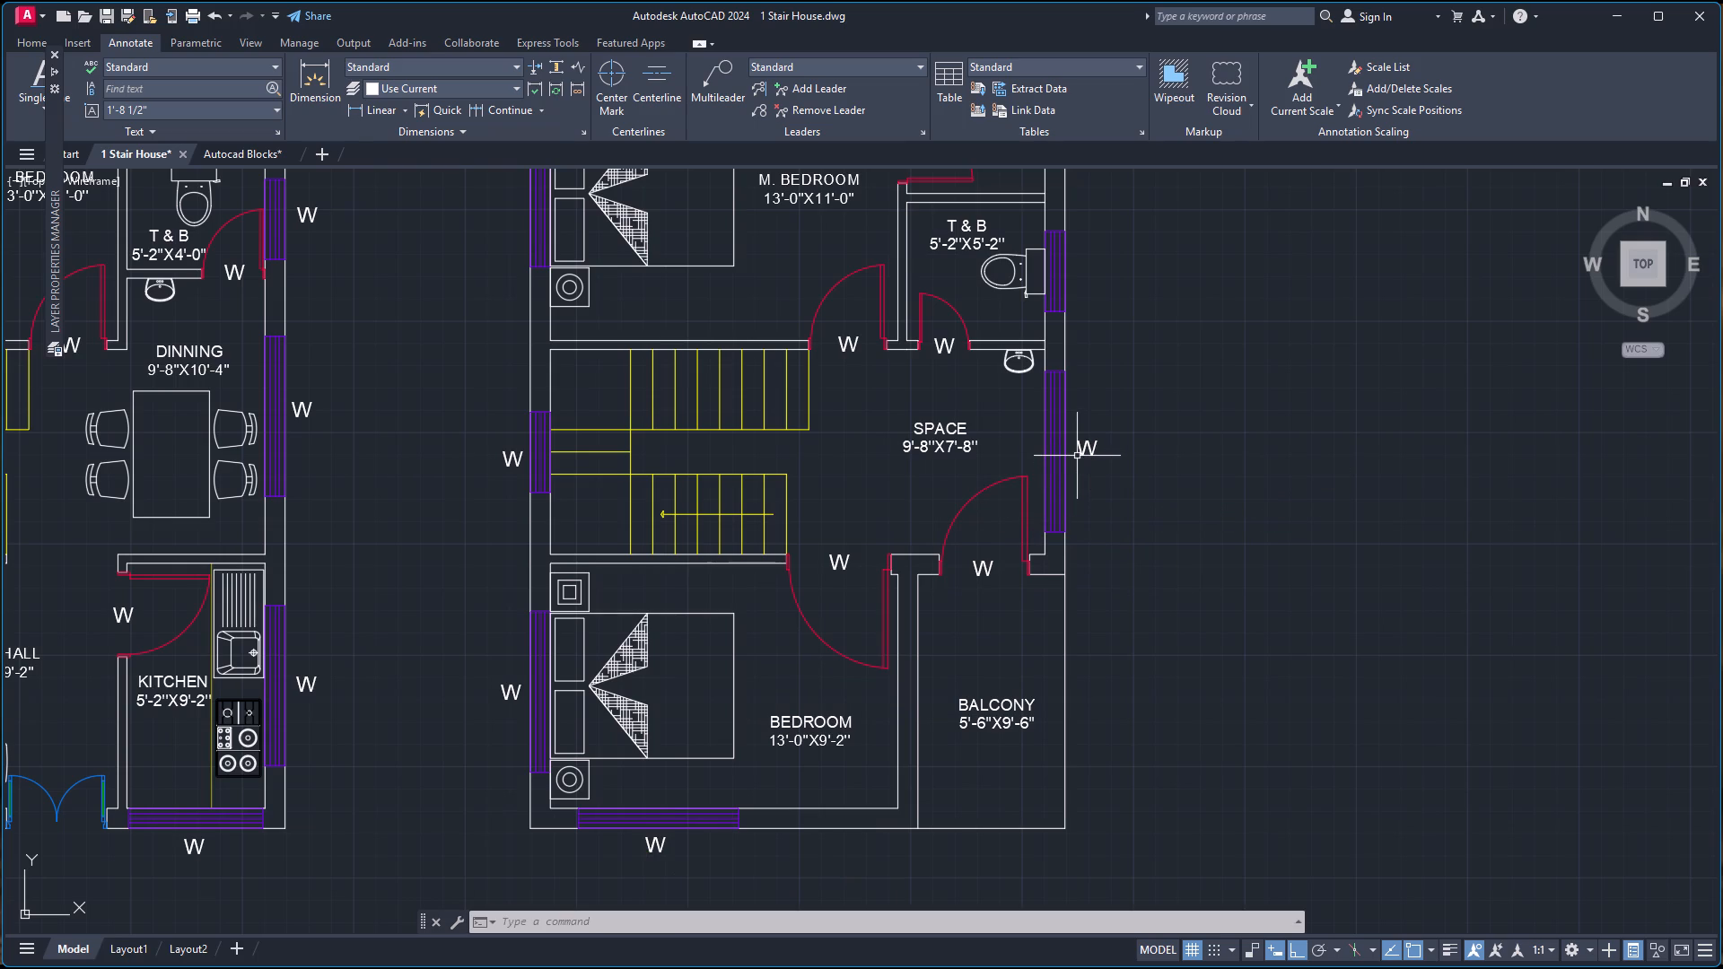
Paste W labels outside the east plan's windows at the 5'-2"X5'-2" T & B, master bedroom west wall and 5'-2"X5'-6" T & B.
key("ctrl+v")
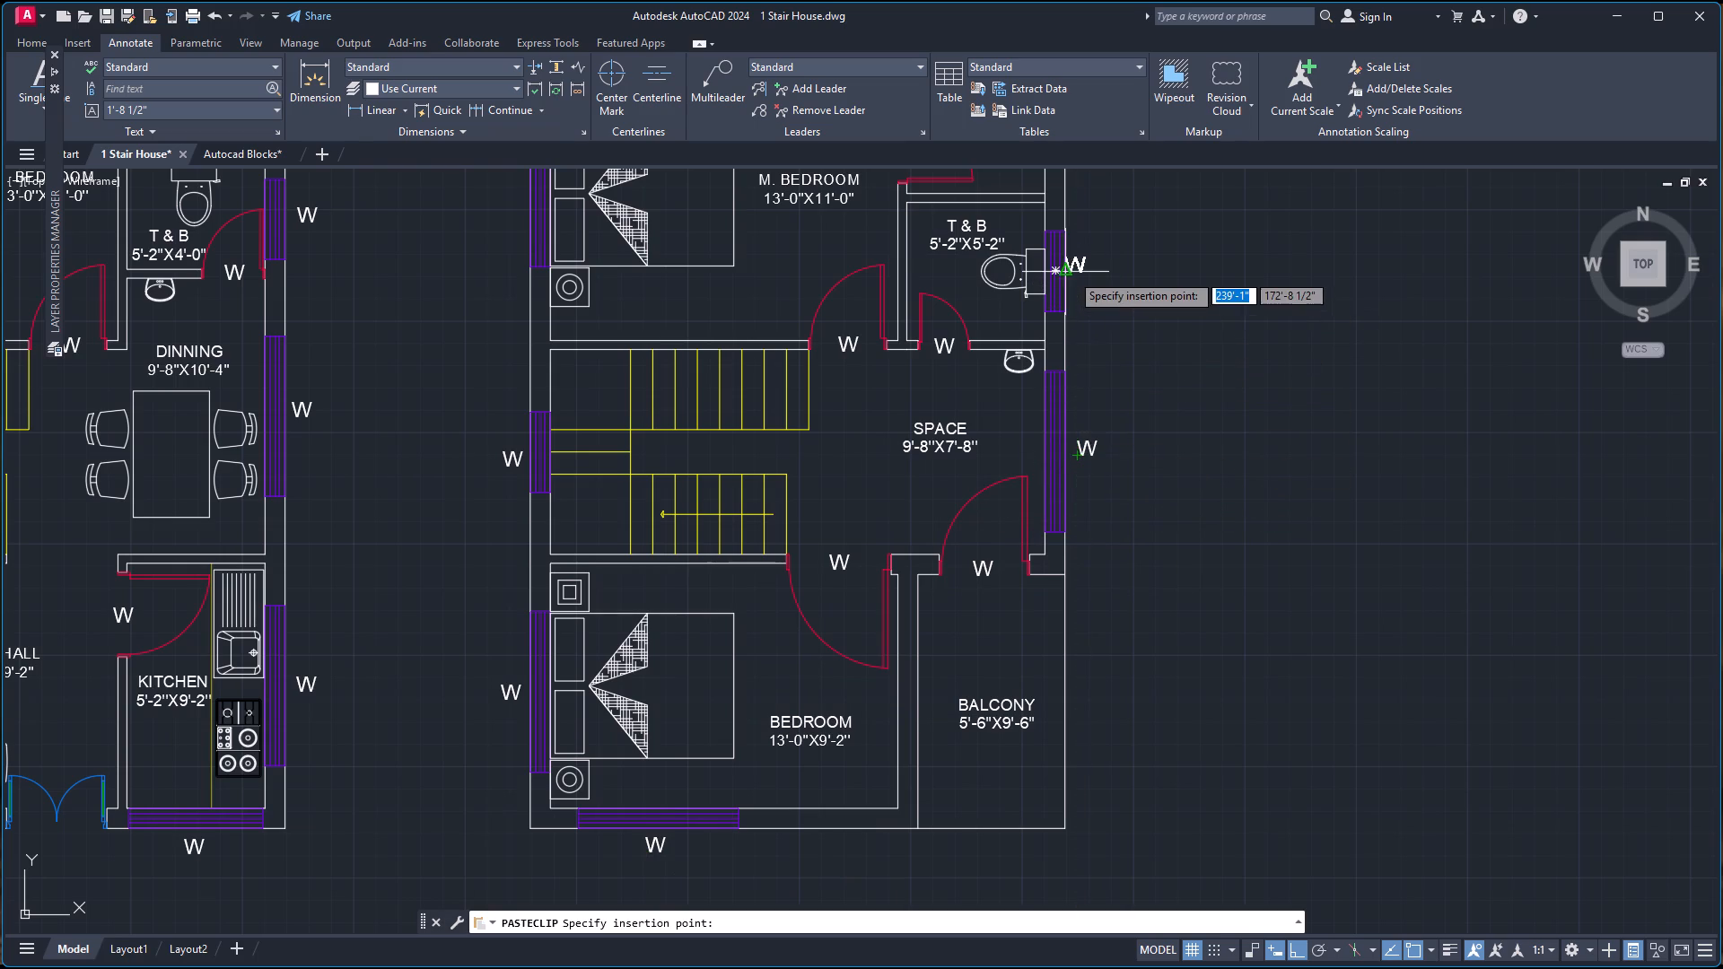
scroll(1071, 273, "up", 2)
left_click(1075, 272)
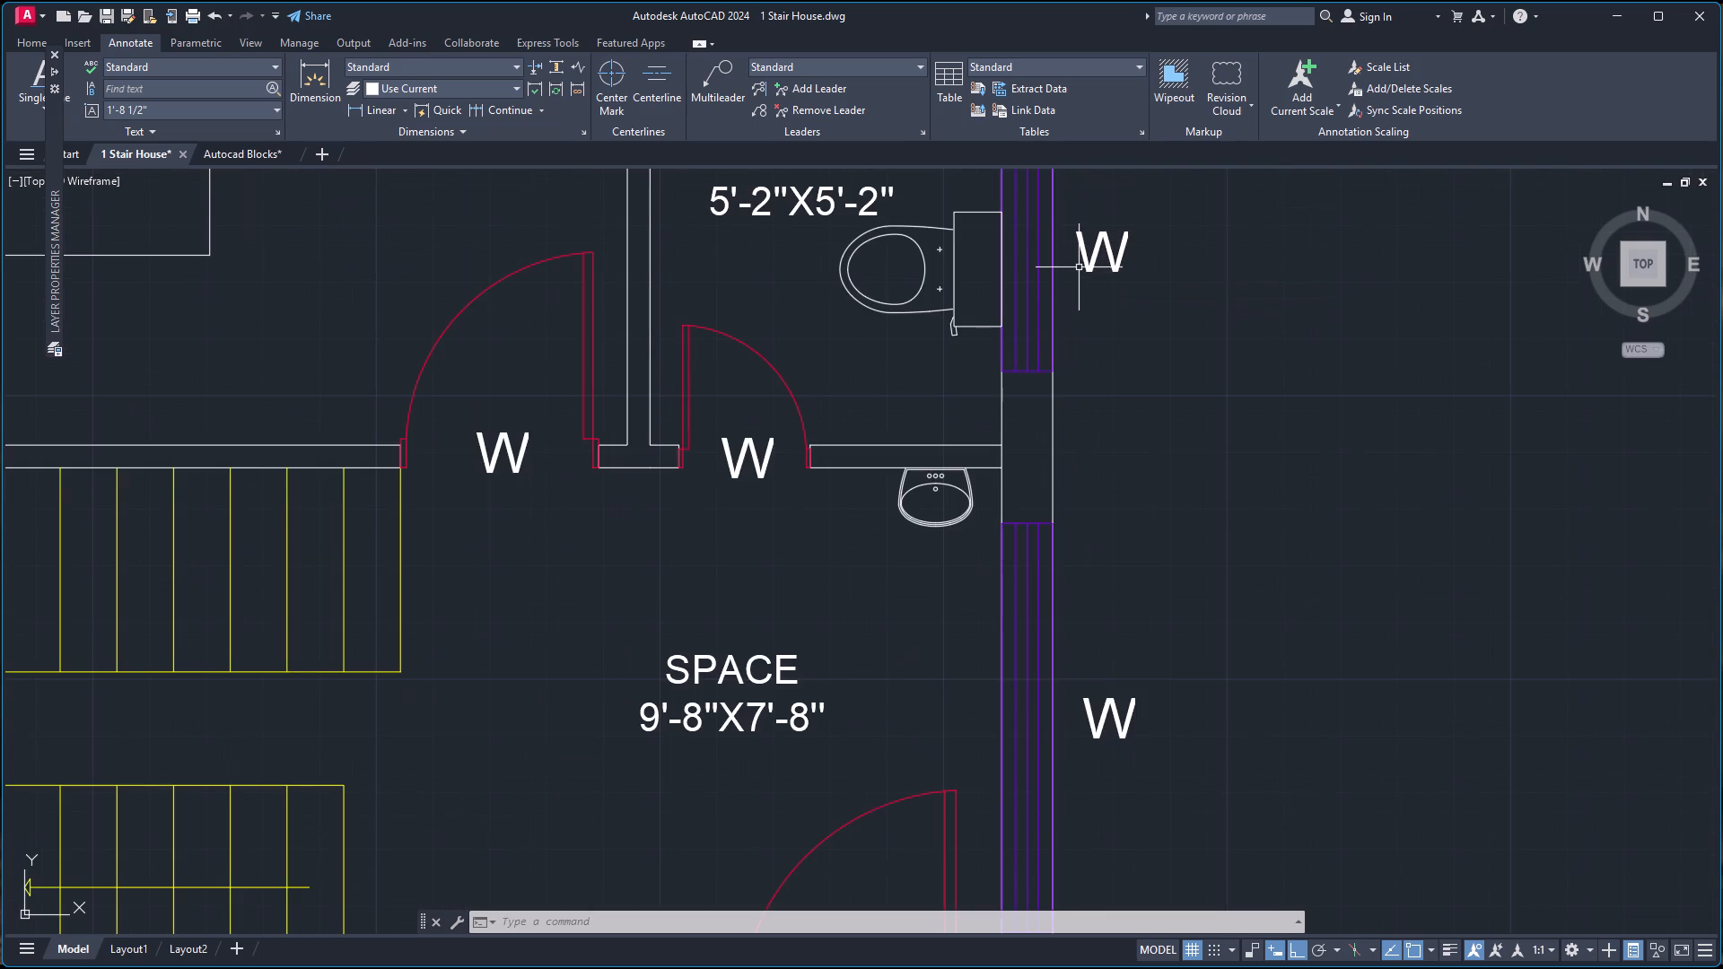
key("ctrl+v")
scroll(1078, 267, "down", 5)
scroll(1017, 215, "up", 2)
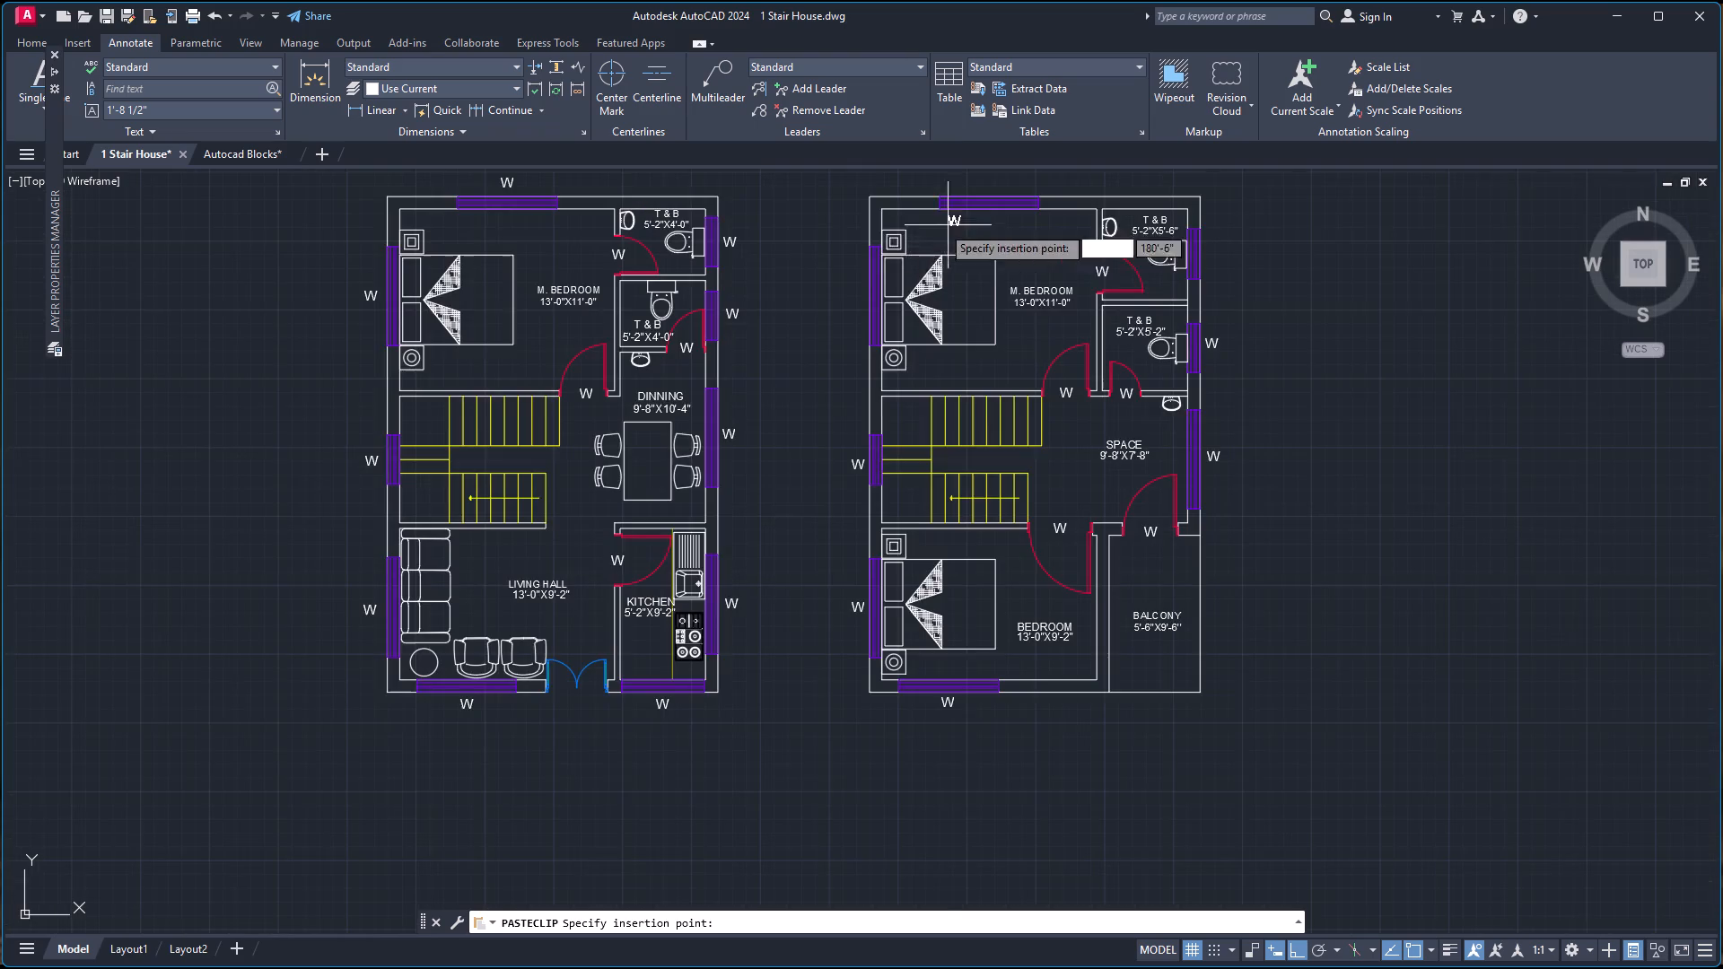
scroll(834, 258, "up", 2)
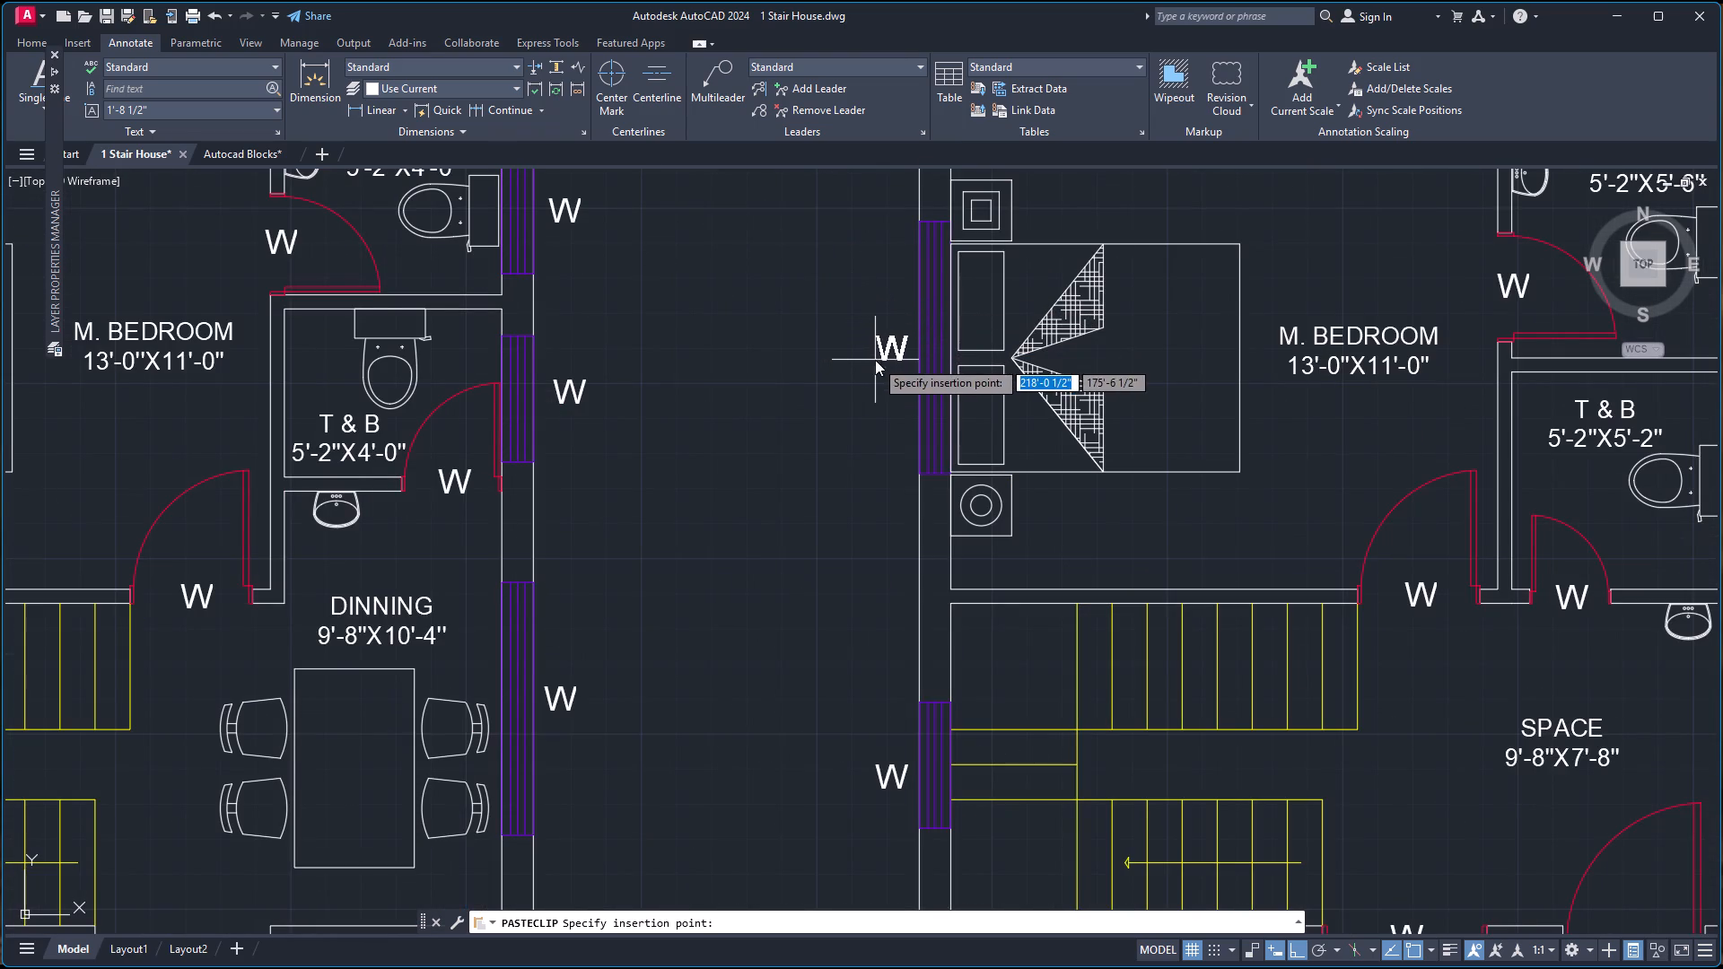
left_click(875, 360)
key("ctrl+v")
scroll(1010, 360, "down", 4)
scroll(1258, 338, "up", 2)
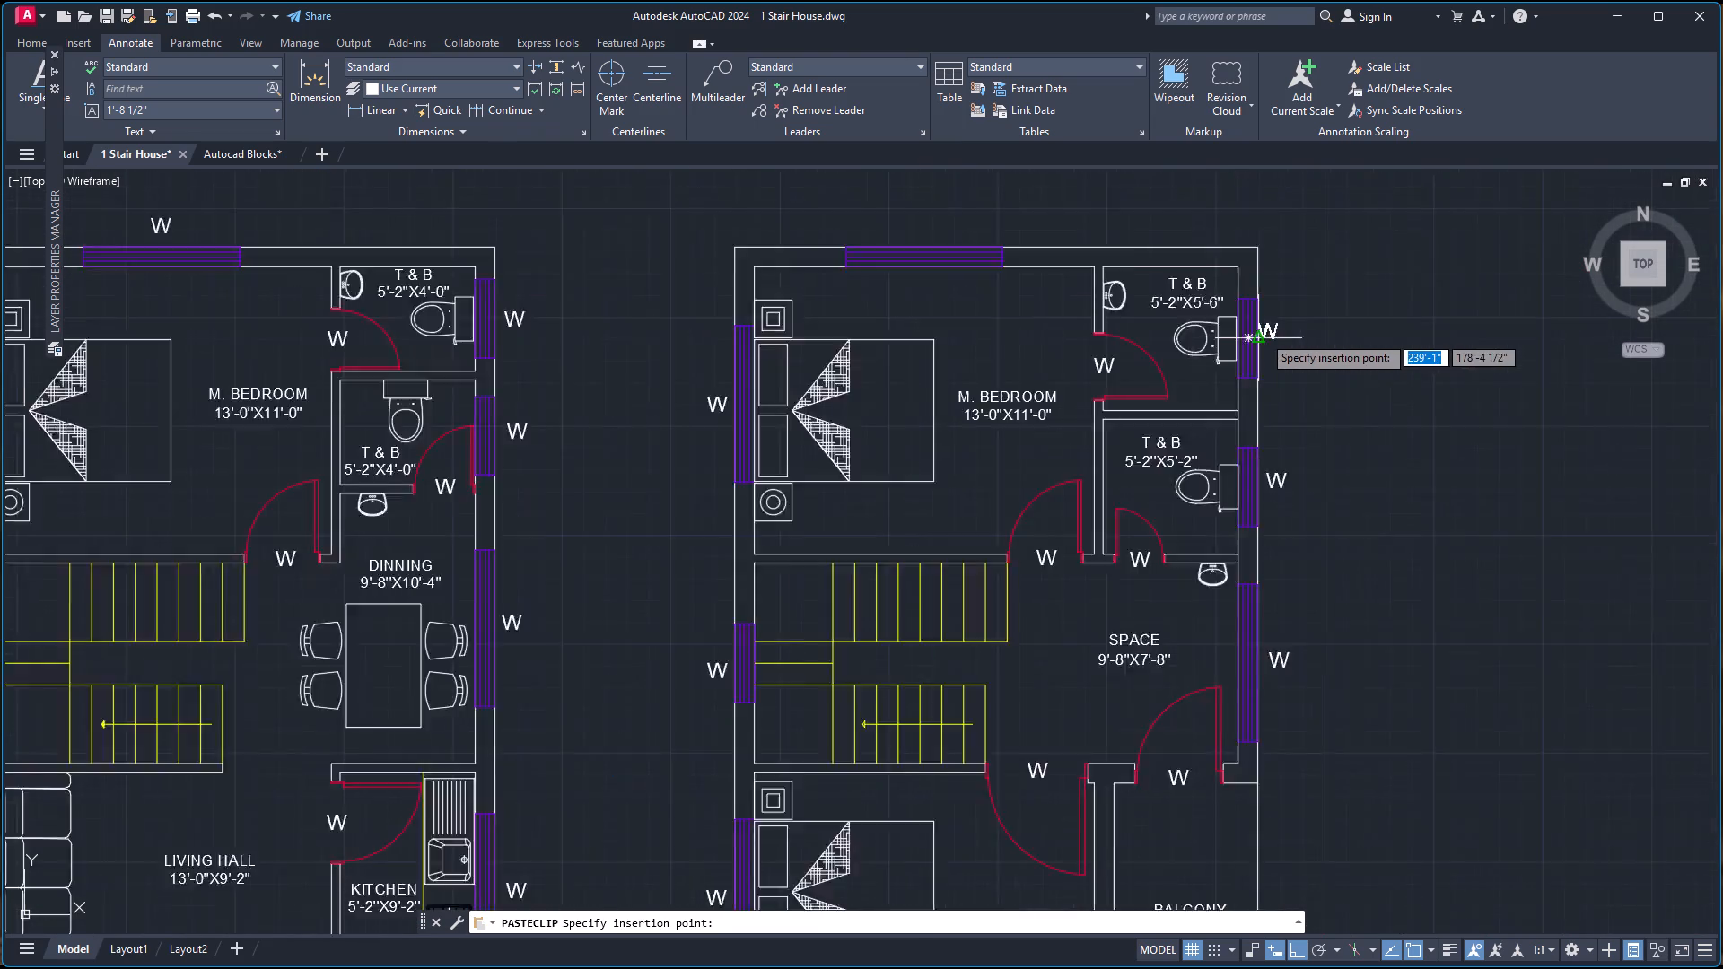
scroll(1263, 335, "up", 2)
left_click(1261, 354)
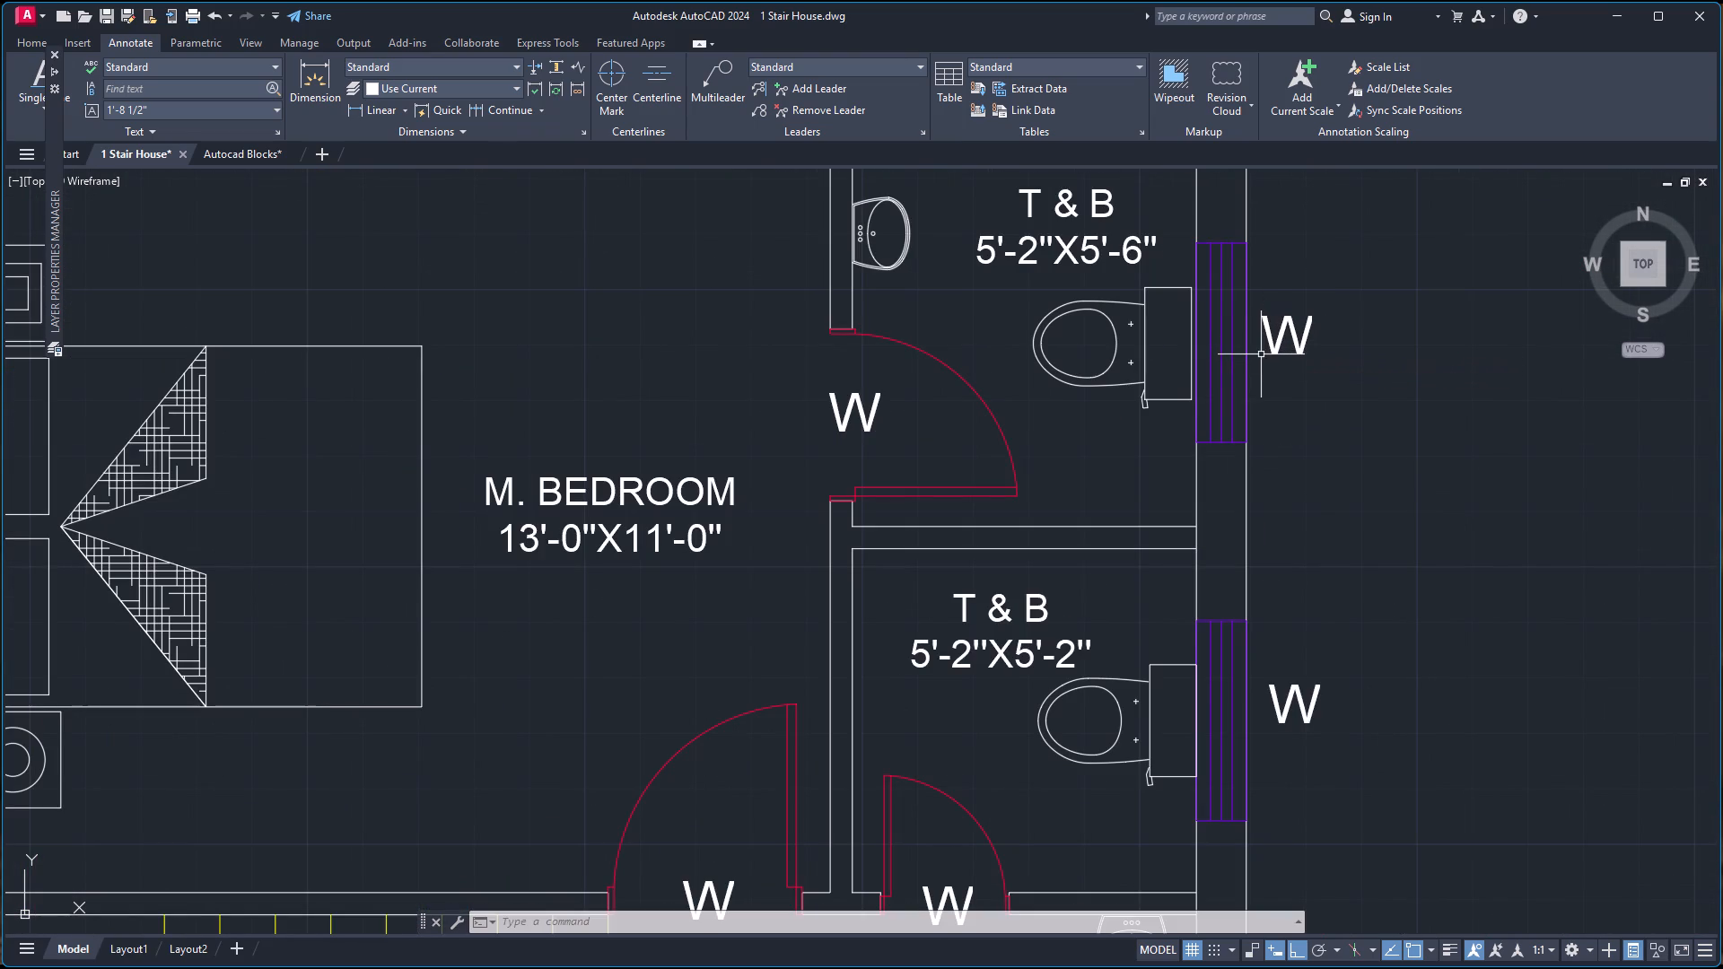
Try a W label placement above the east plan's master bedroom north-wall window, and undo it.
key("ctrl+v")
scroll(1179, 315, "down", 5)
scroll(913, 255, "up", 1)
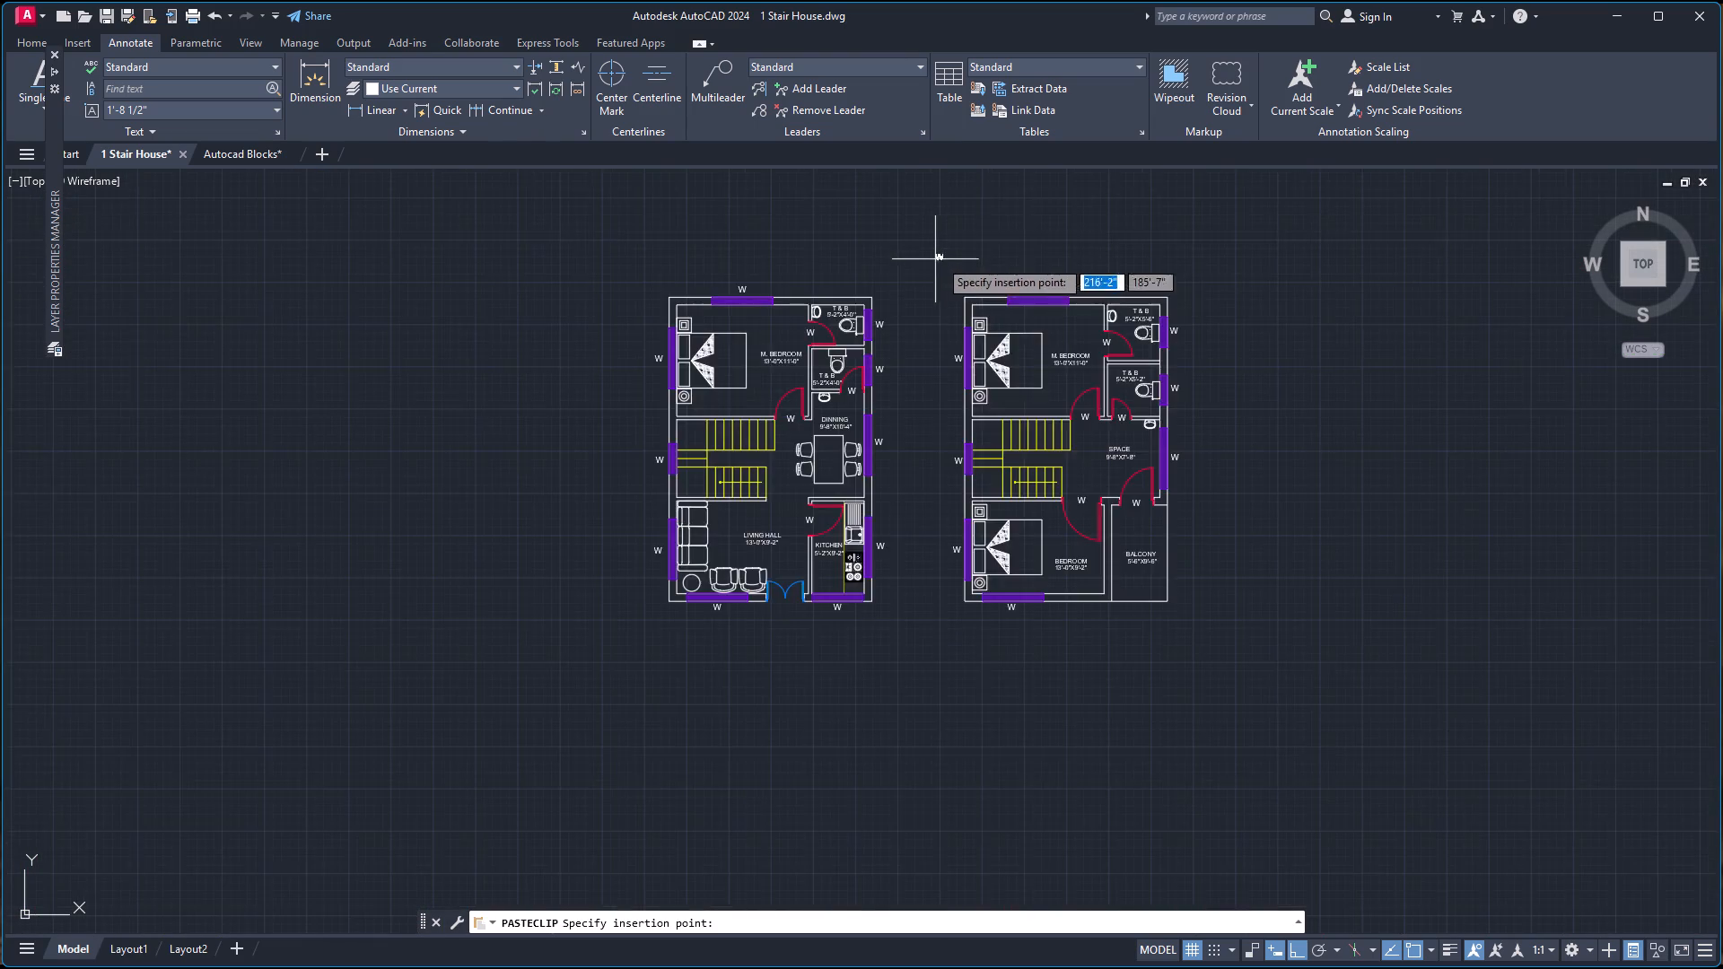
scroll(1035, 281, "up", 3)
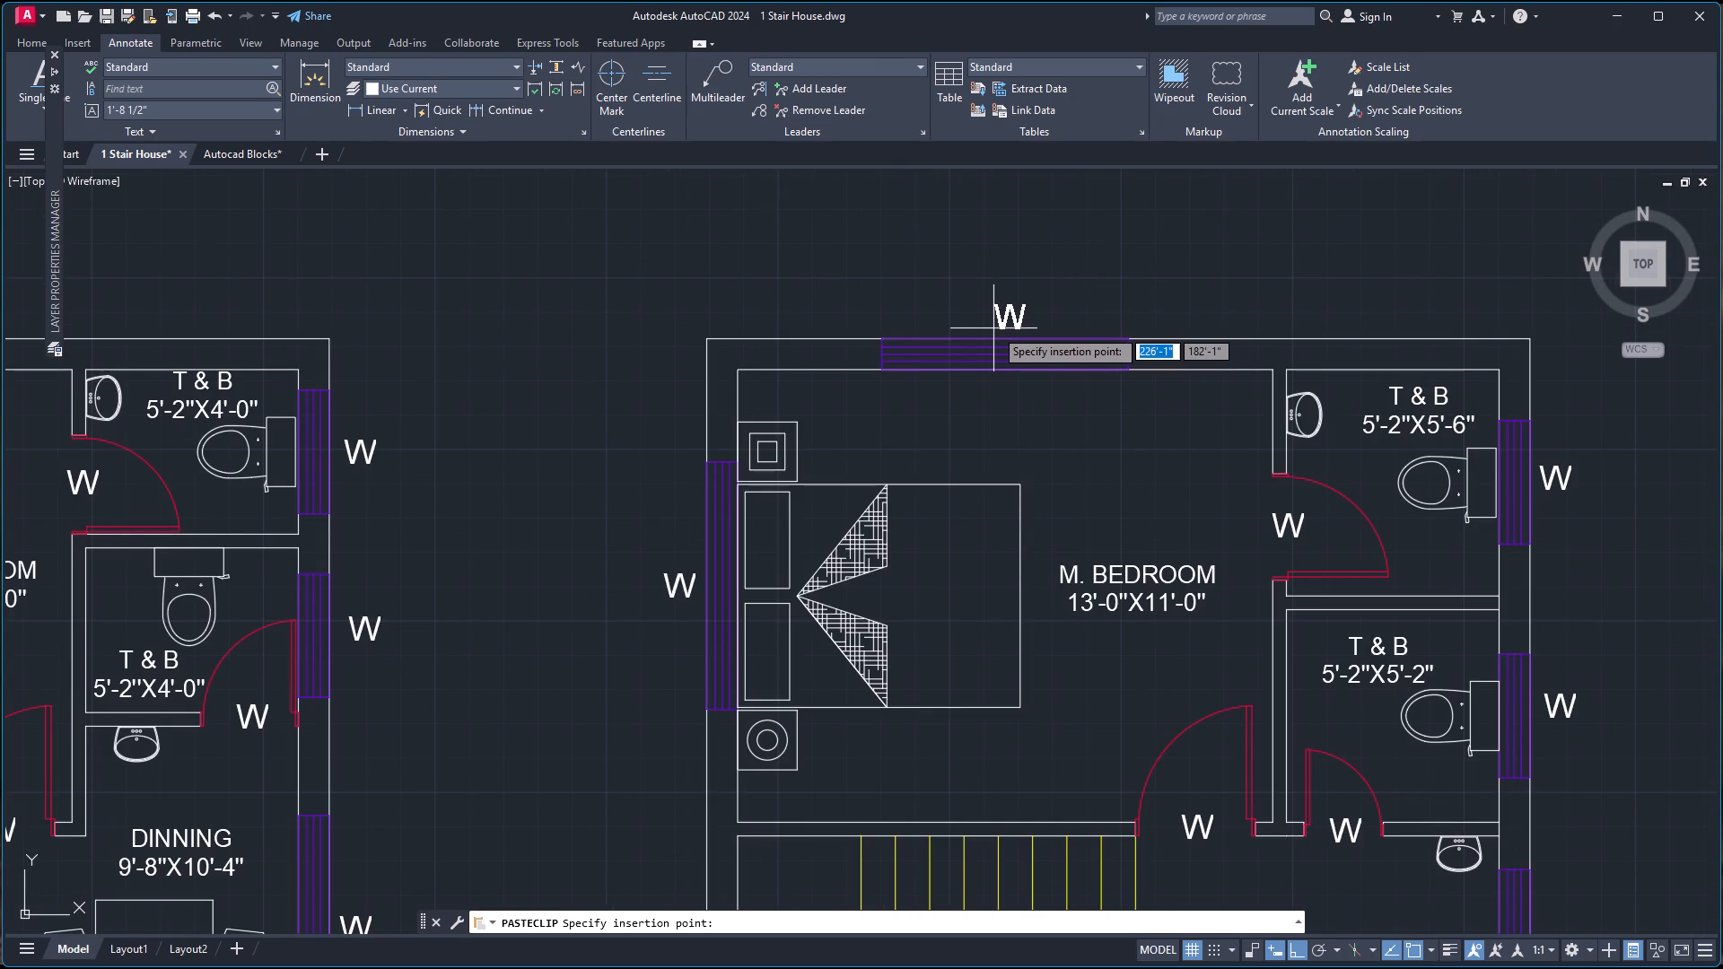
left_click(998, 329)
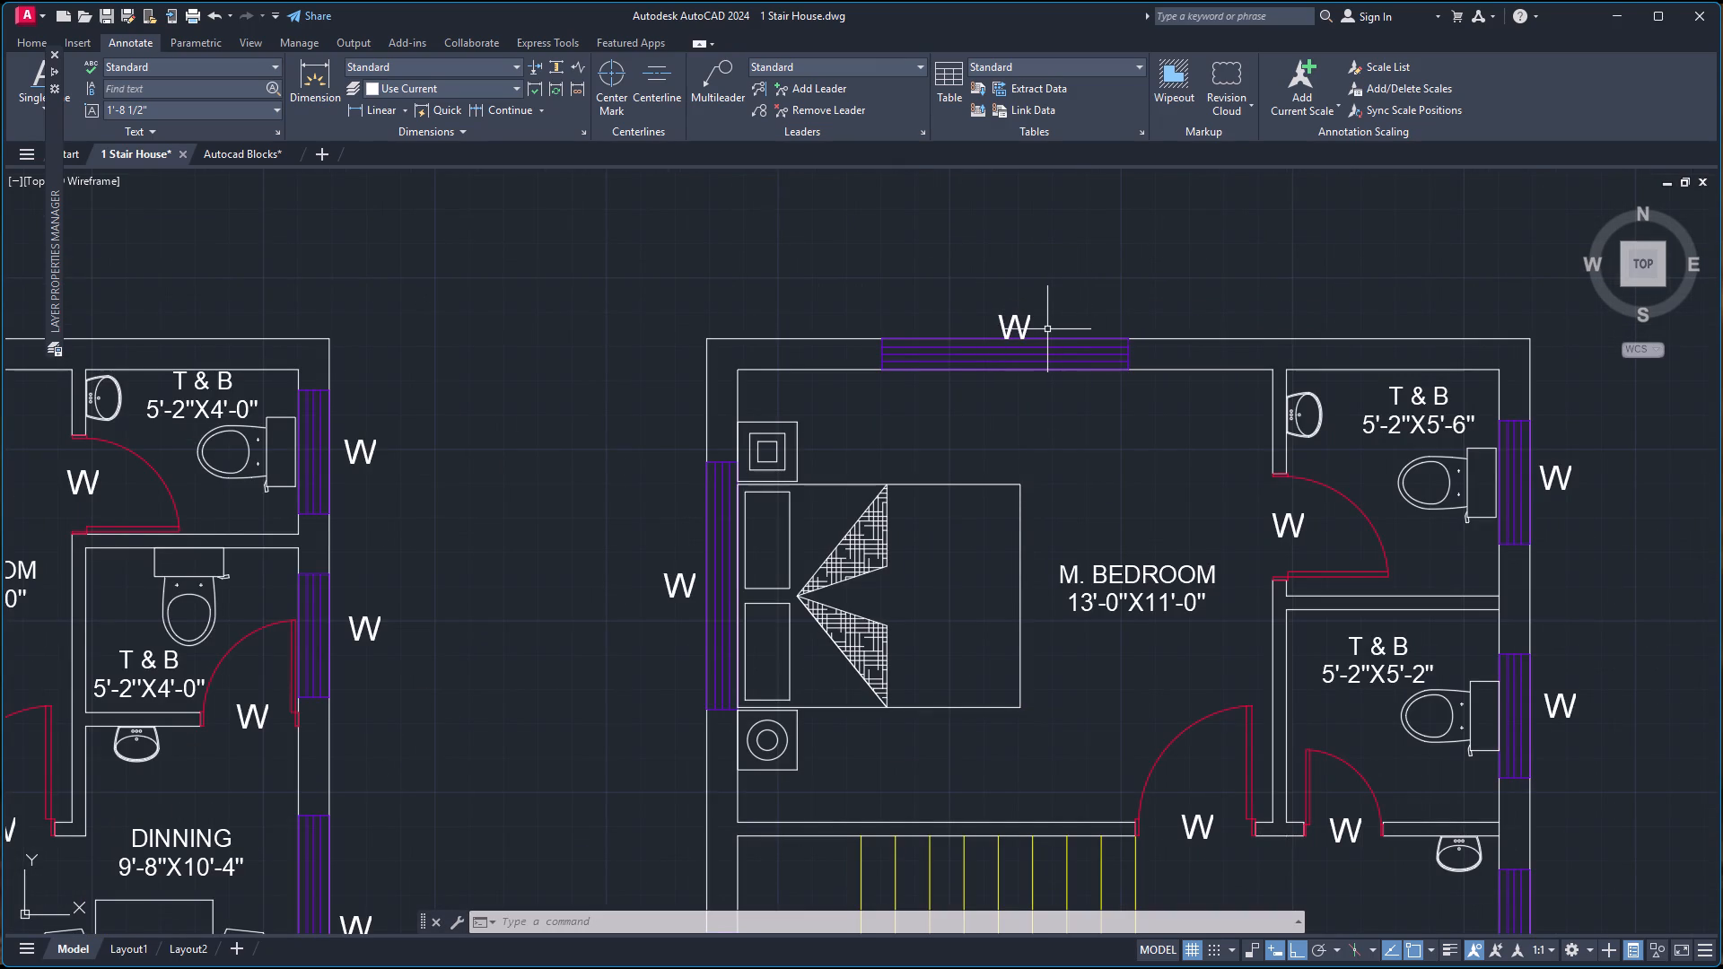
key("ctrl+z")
Paste a W label above the middle of the east plan's master bedroom north-wall window.
scroll(1031, 324, "down", 5)
scroll(963, 243, "up", 4)
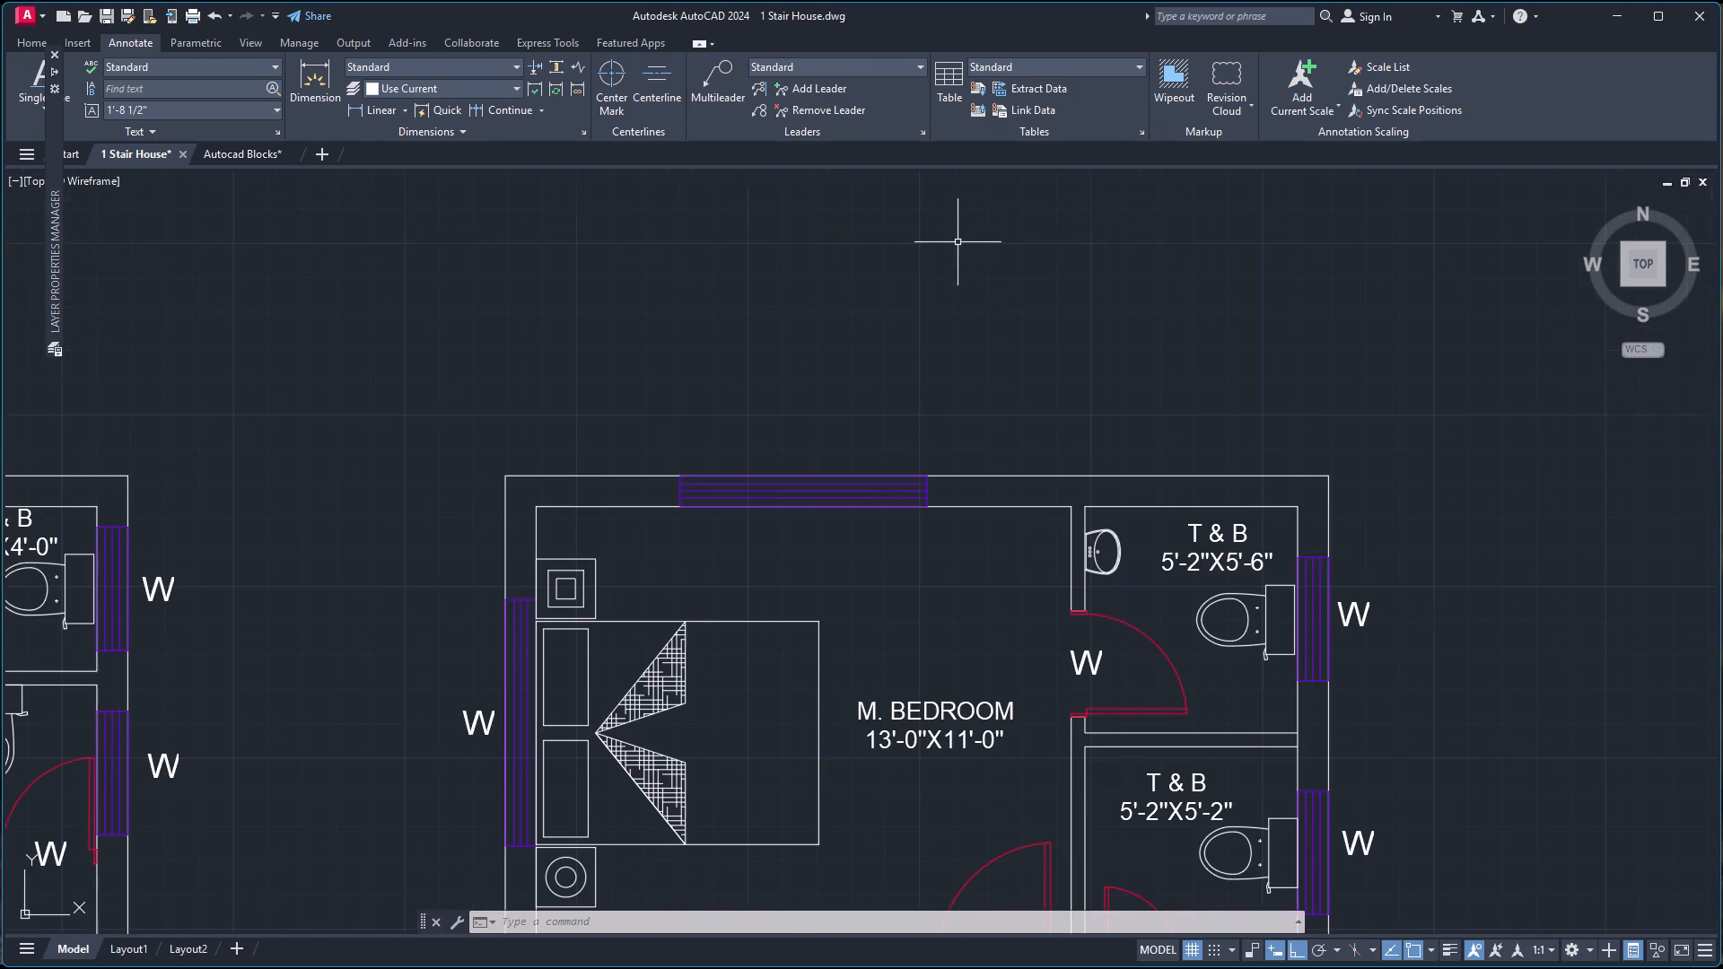
key("ctrl+v")
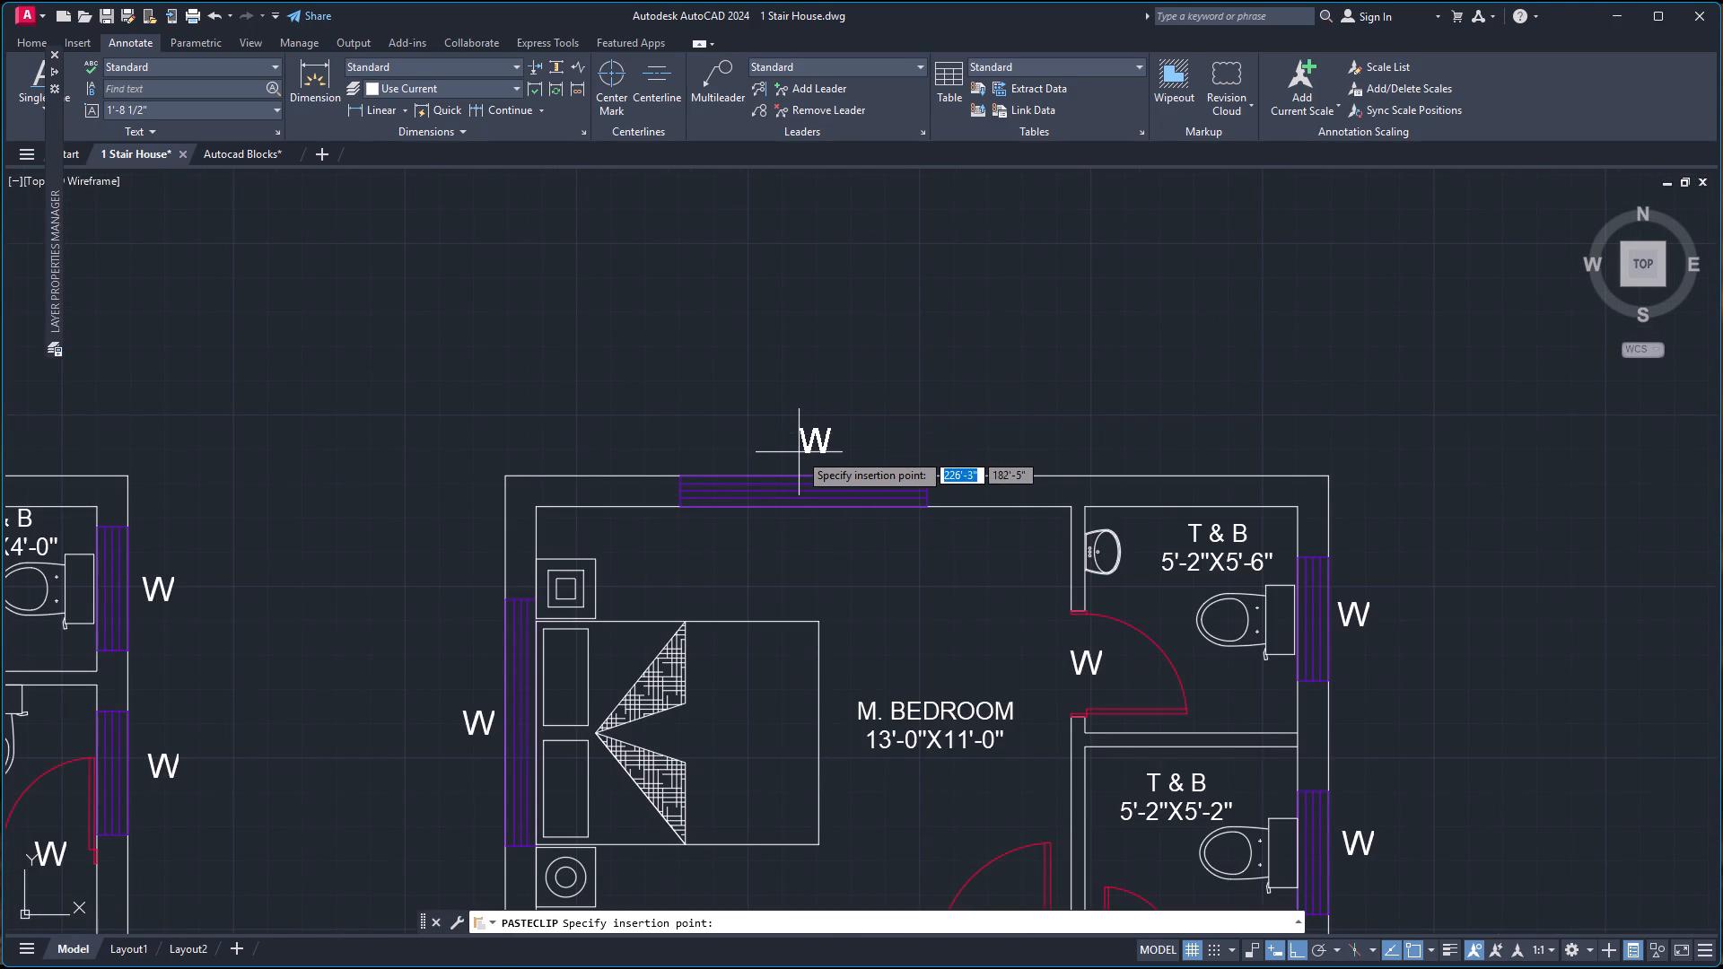
left_click(792, 463)
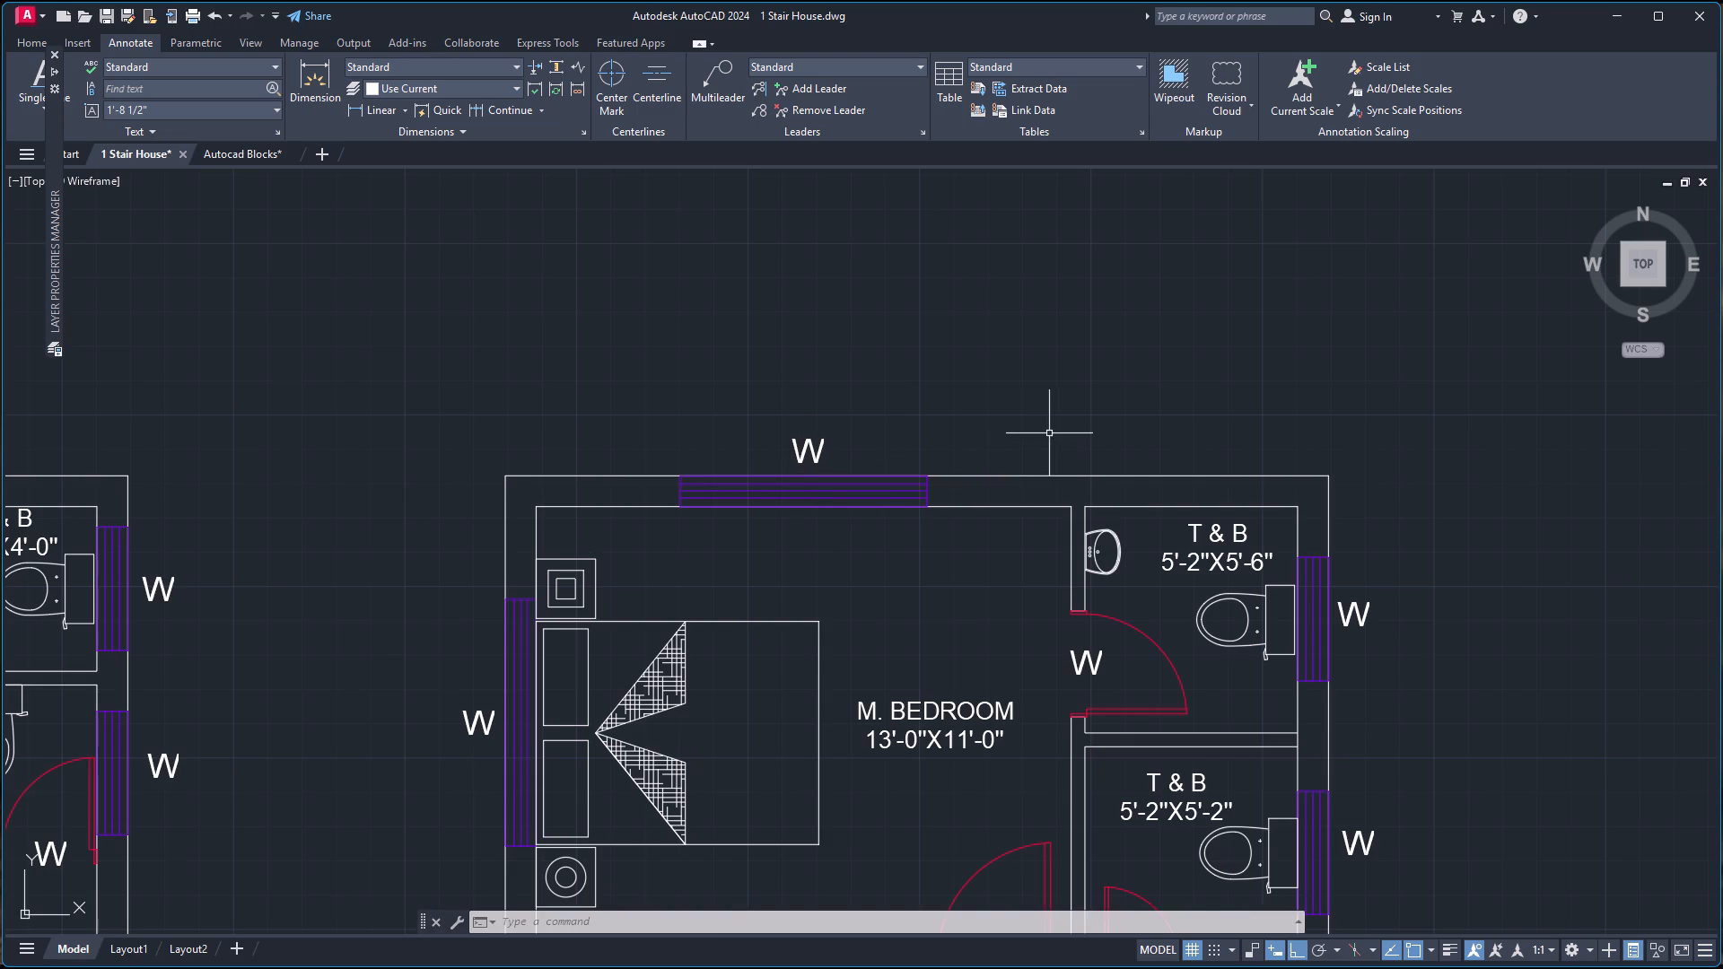
Change the W labels at the stair windows of both the west and east plans to W2.
scroll(1050, 433, "down", 2)
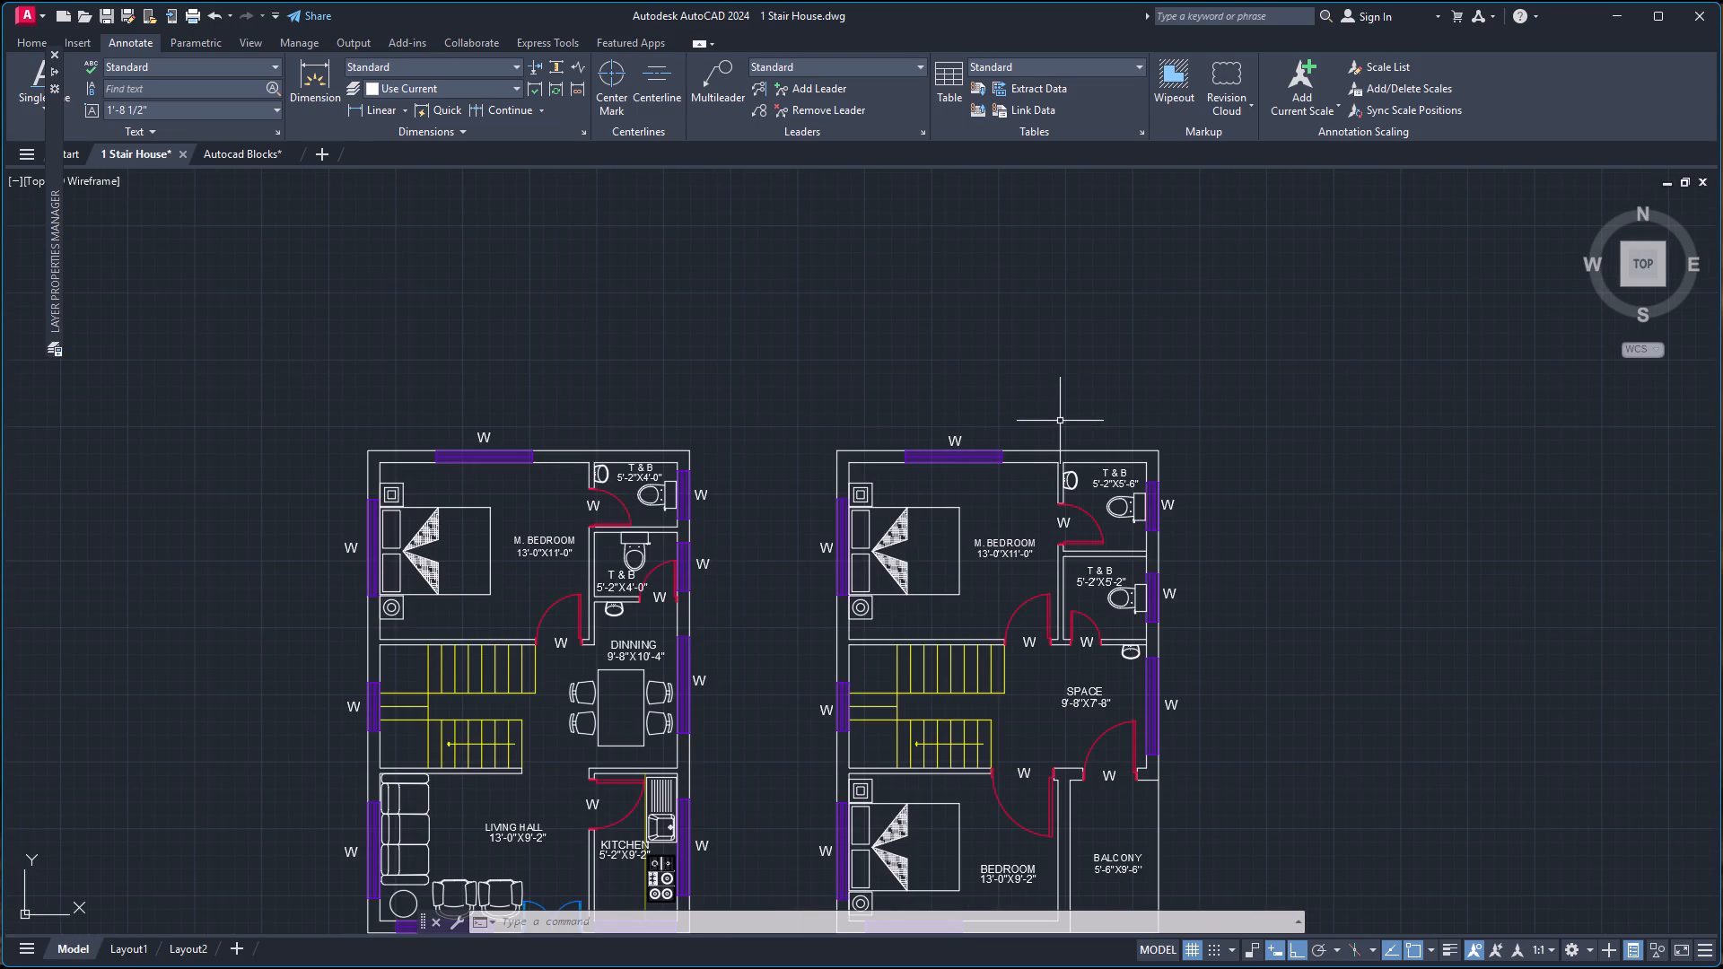
scroll(1063, 387, "down", 1)
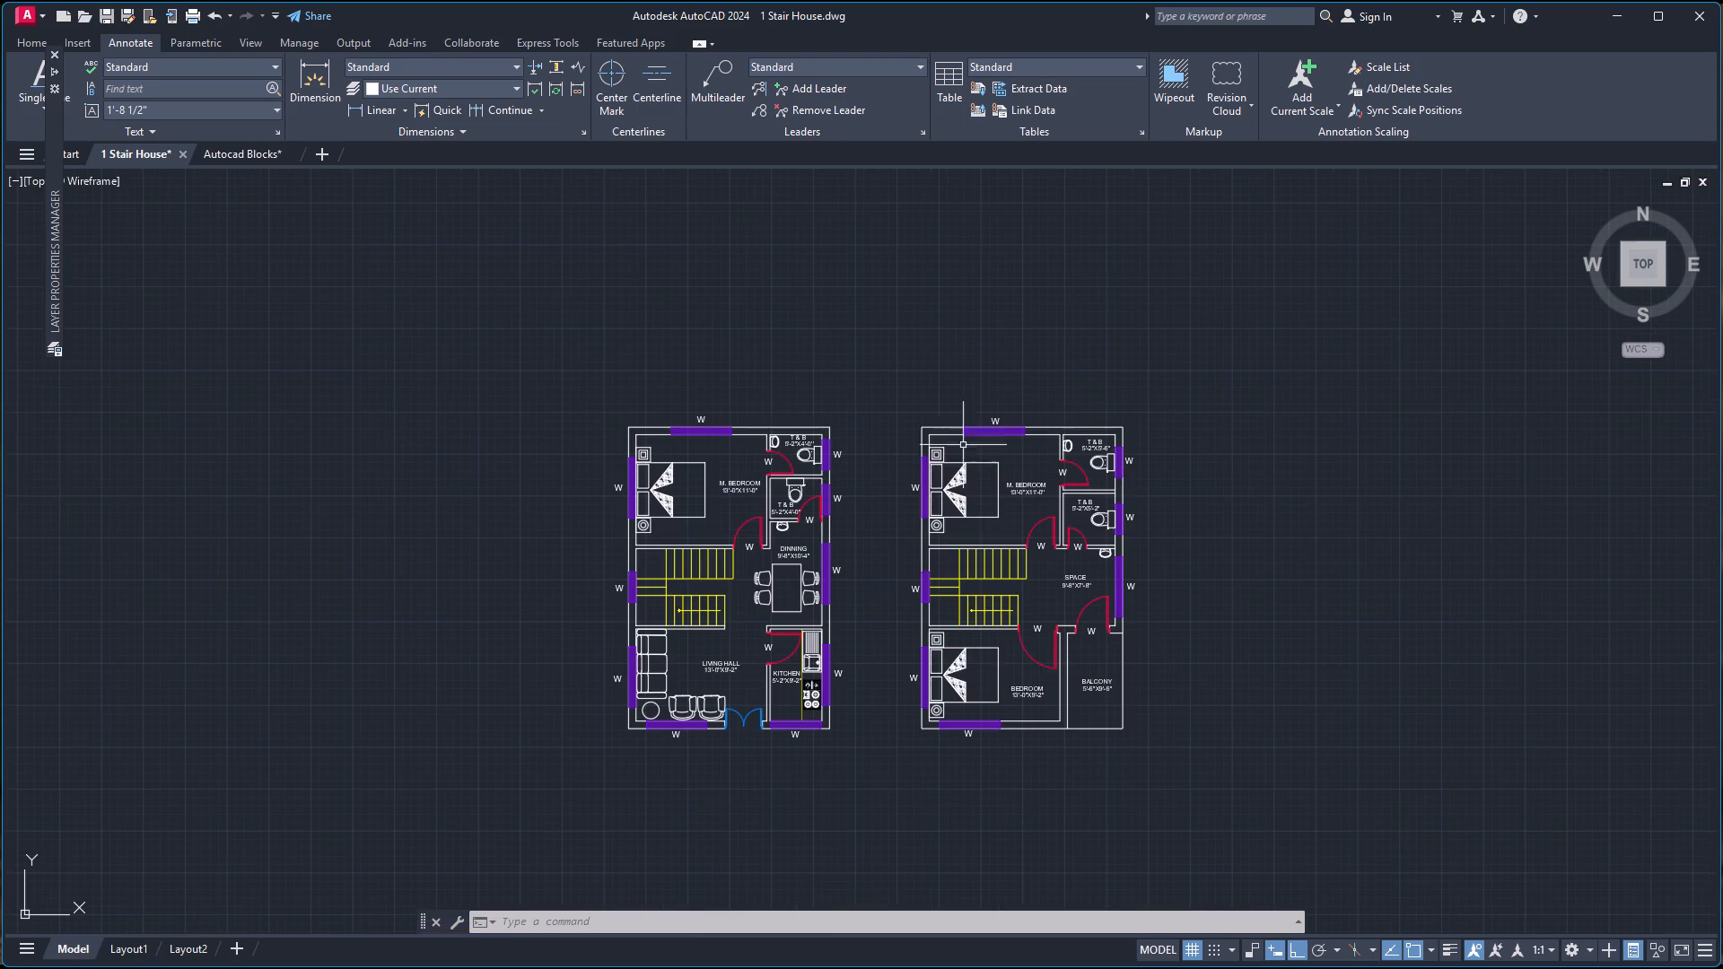
scroll(597, 569, "up", 2)
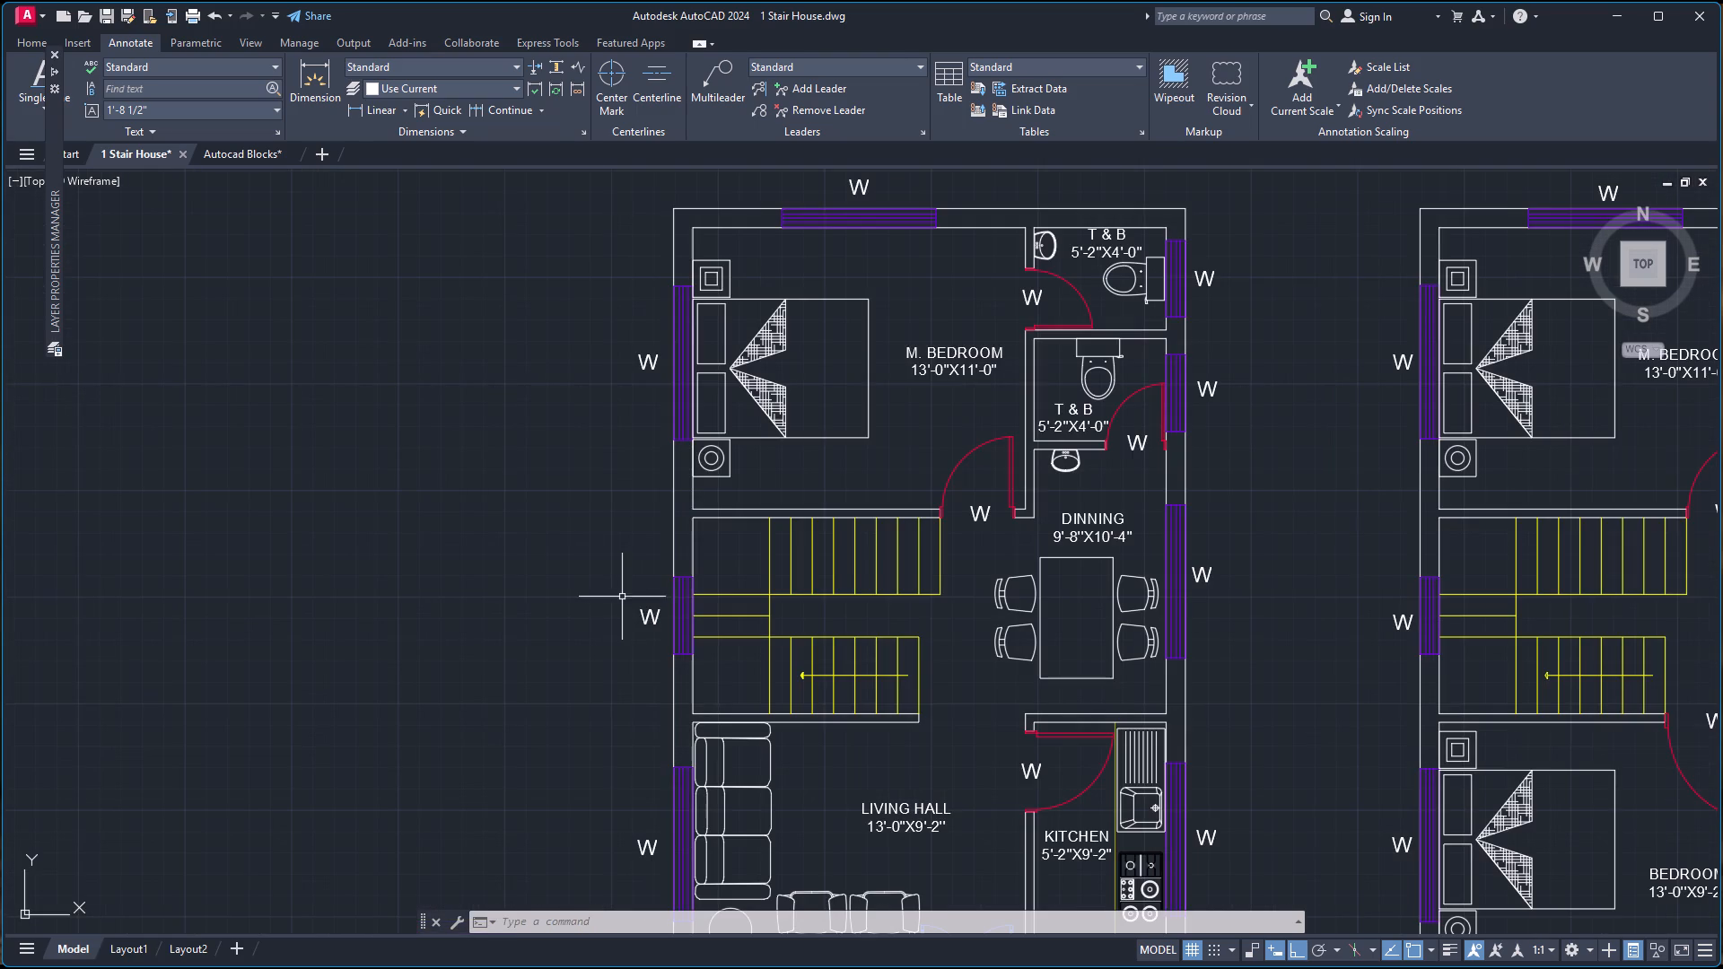
double_click(653, 617)
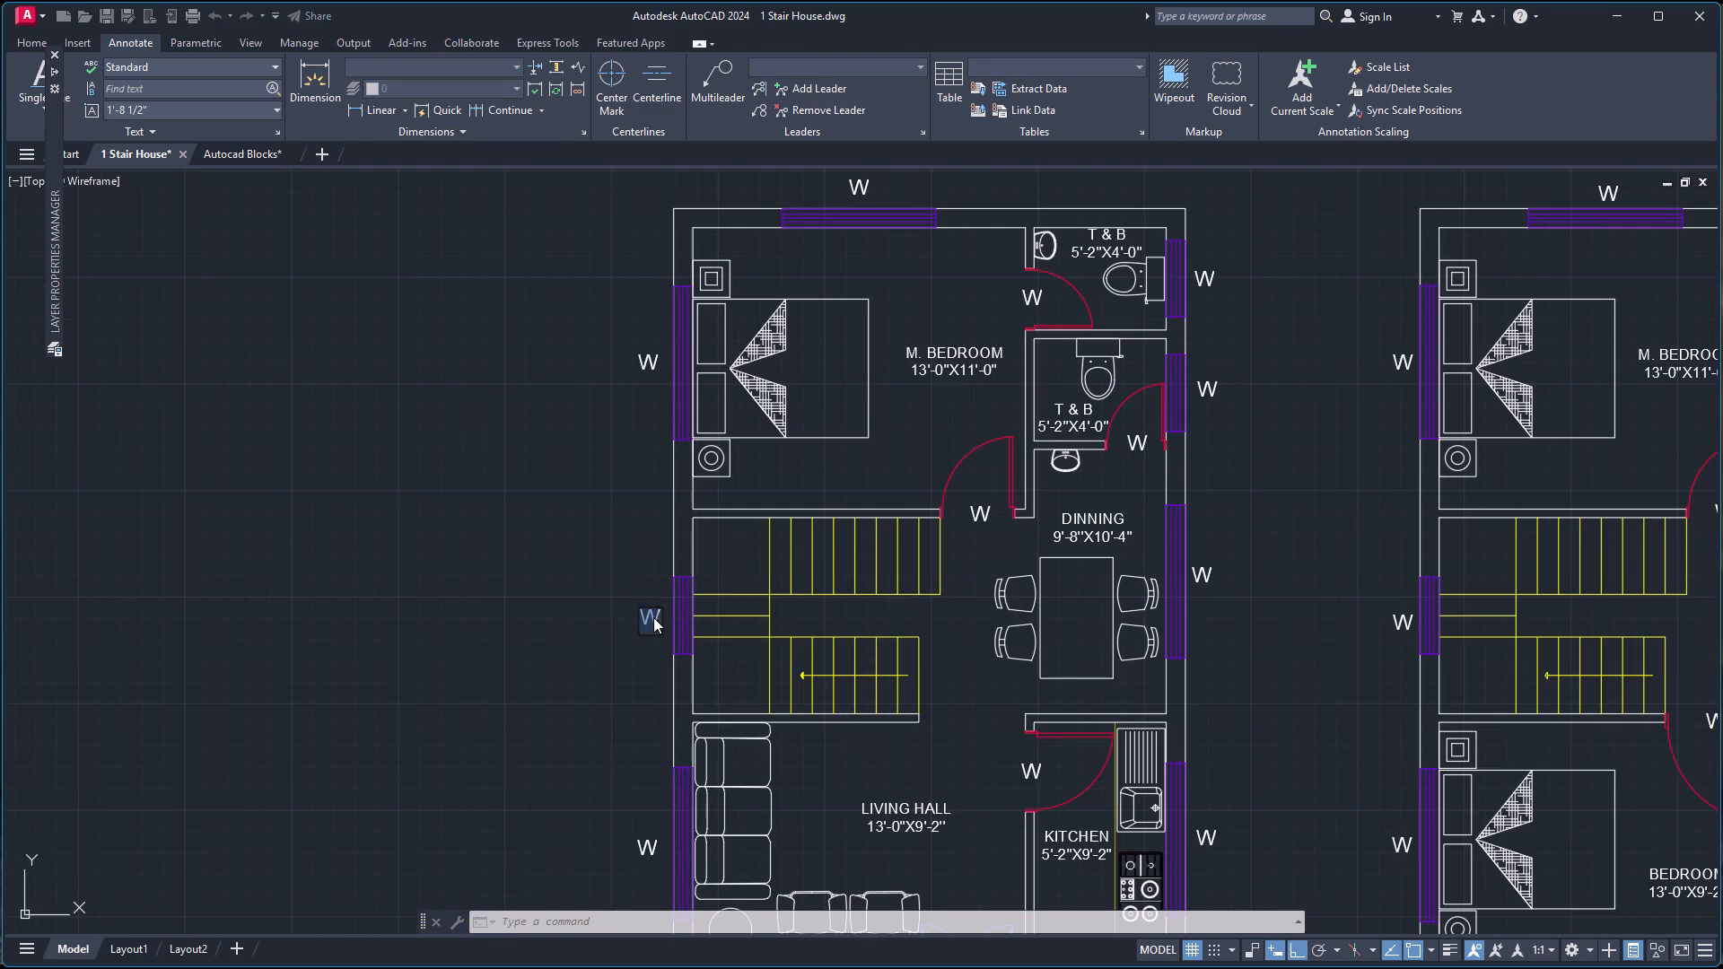
key("w")
key("2")
left_click(1248, 528)
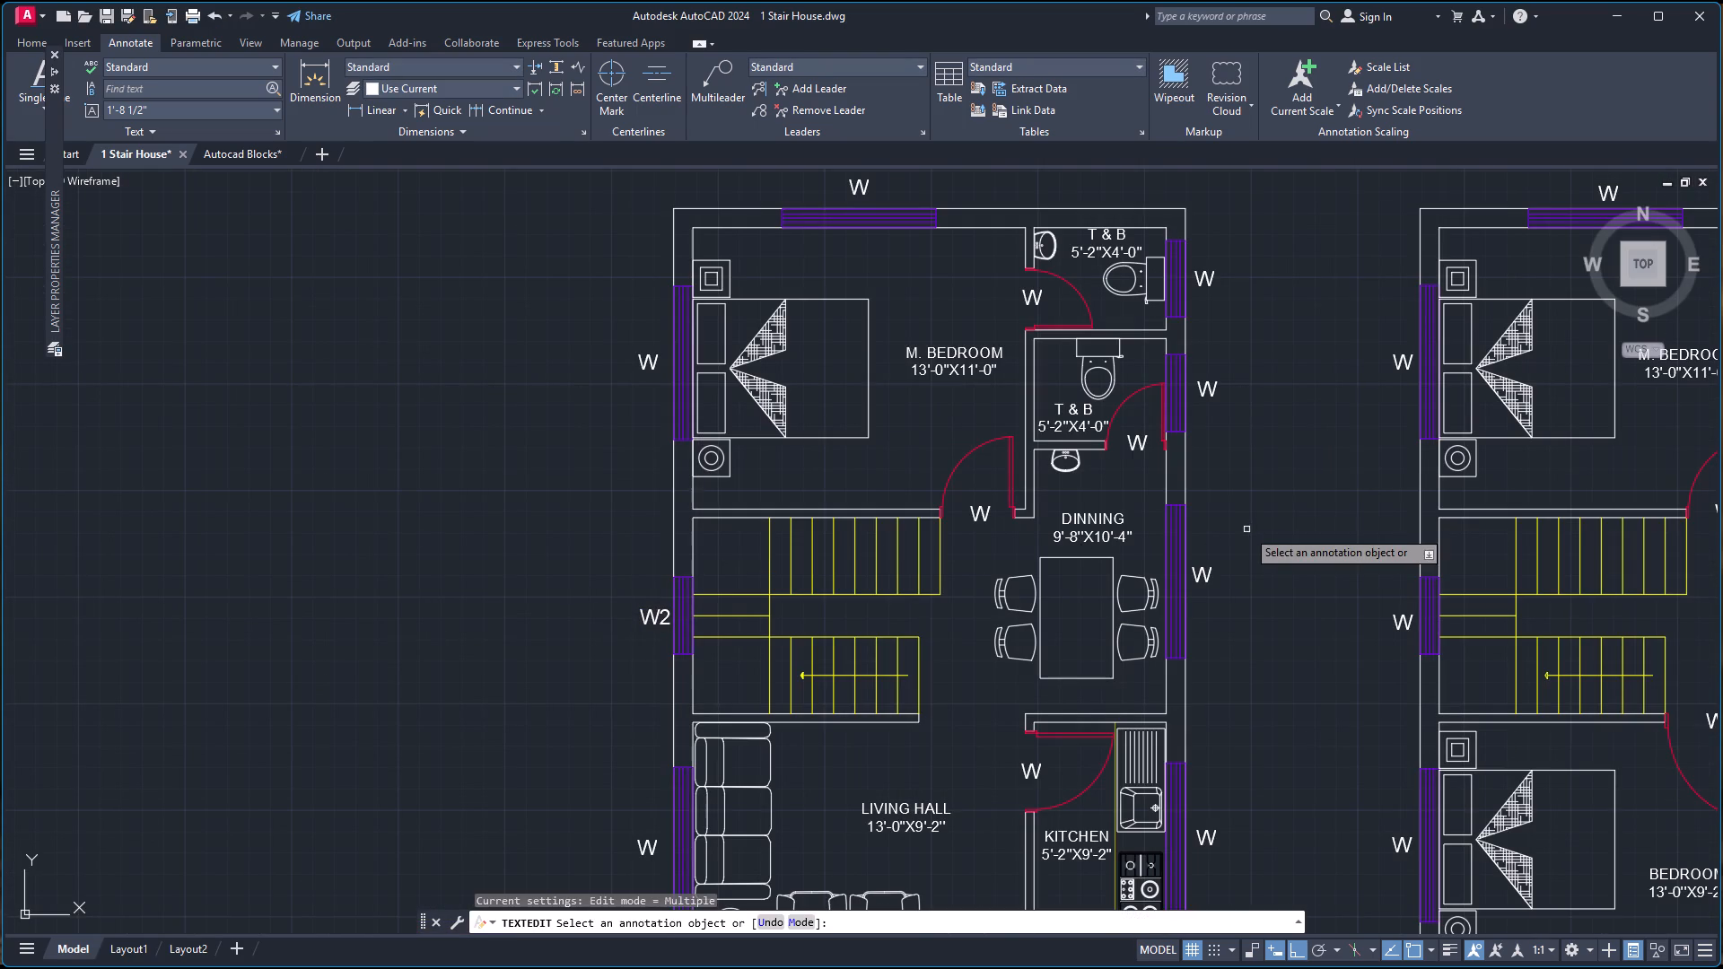
double_click(1407, 622)
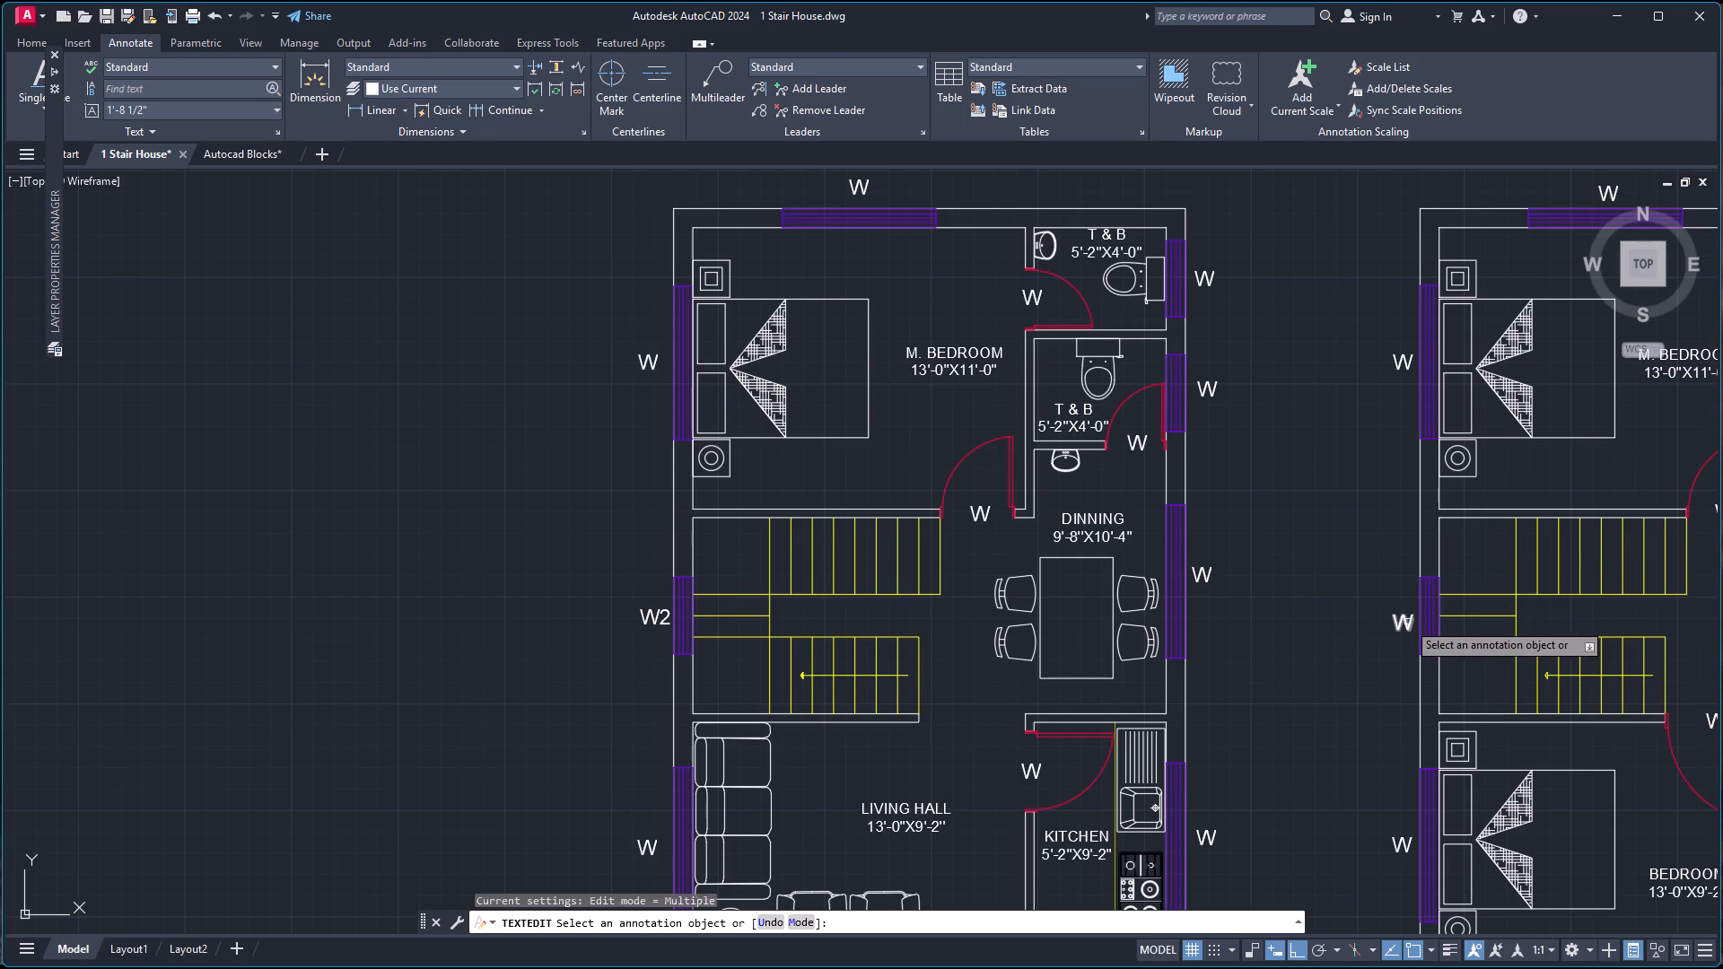
type("W2")
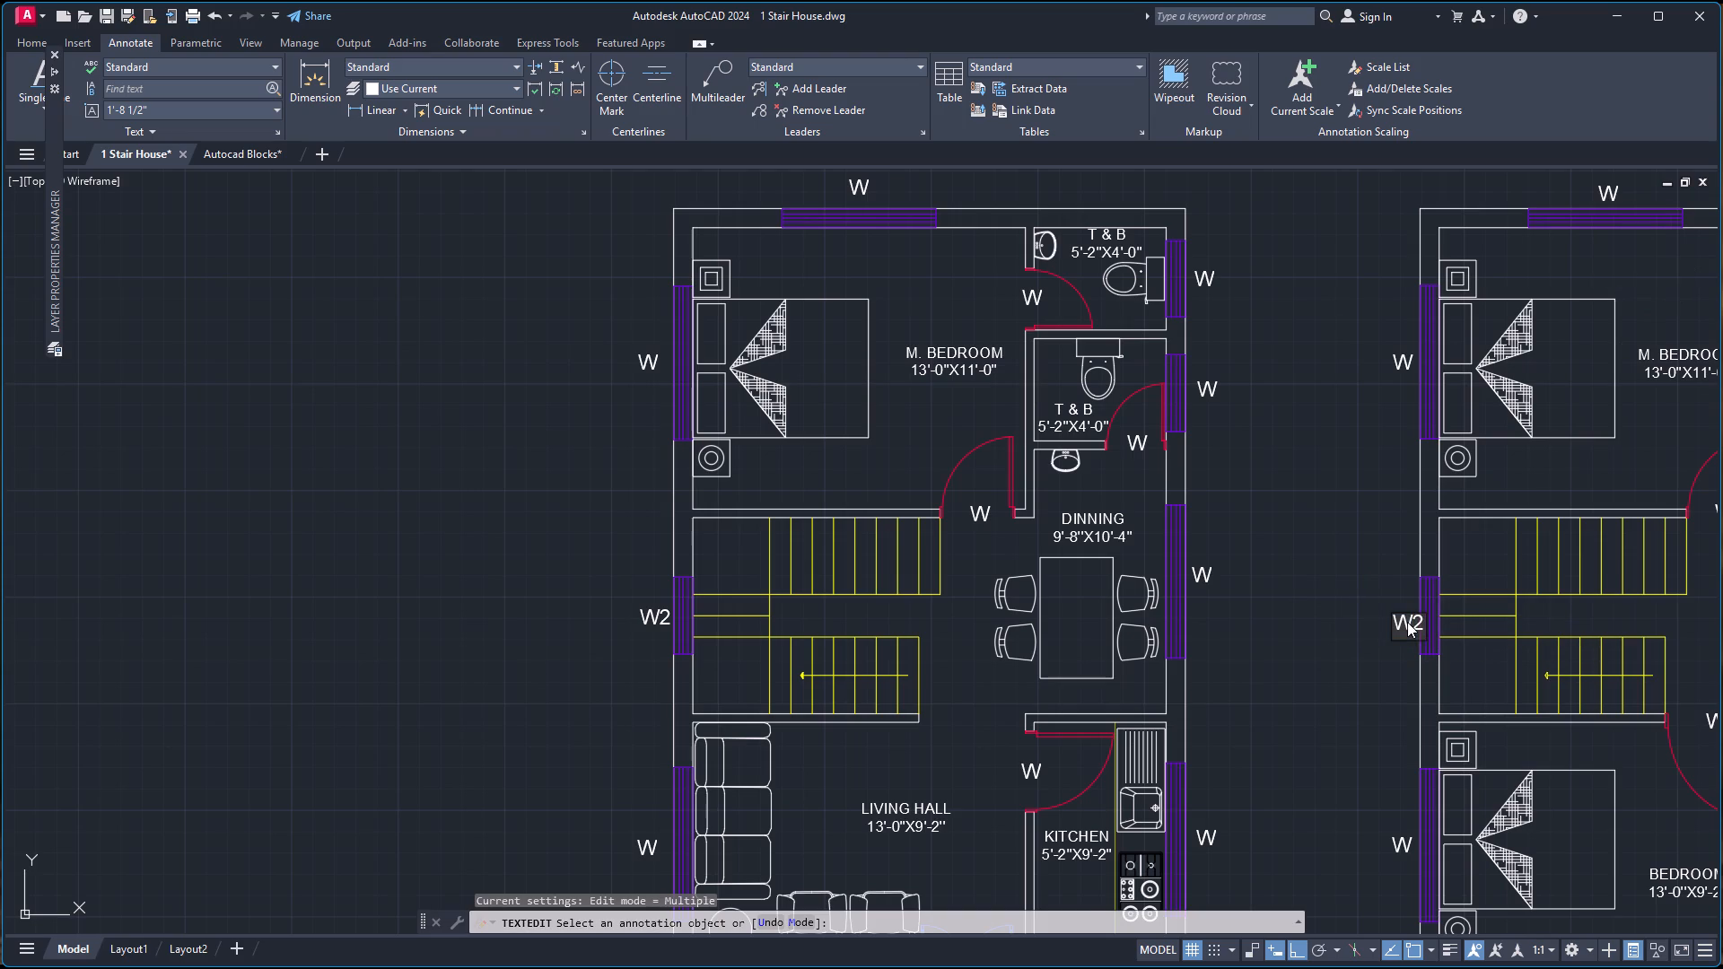
left_click(1396, 668)
left_click(1402, 617)
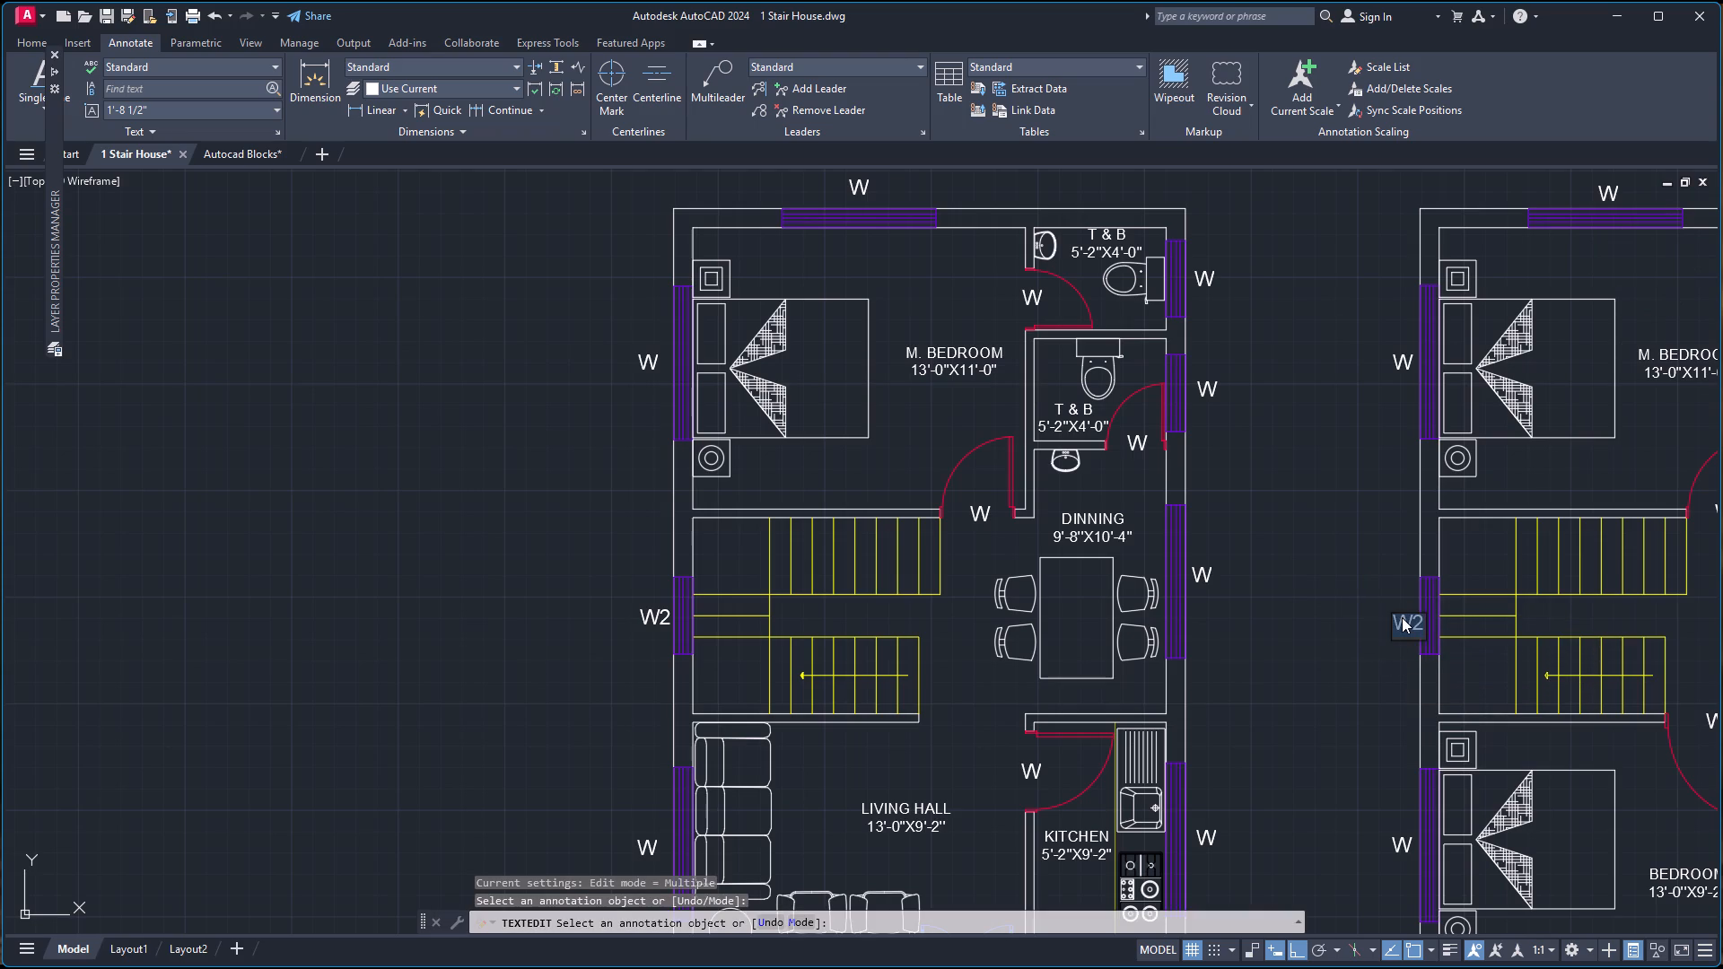
key("Escape")
left_click(1402, 617)
key("Escape")
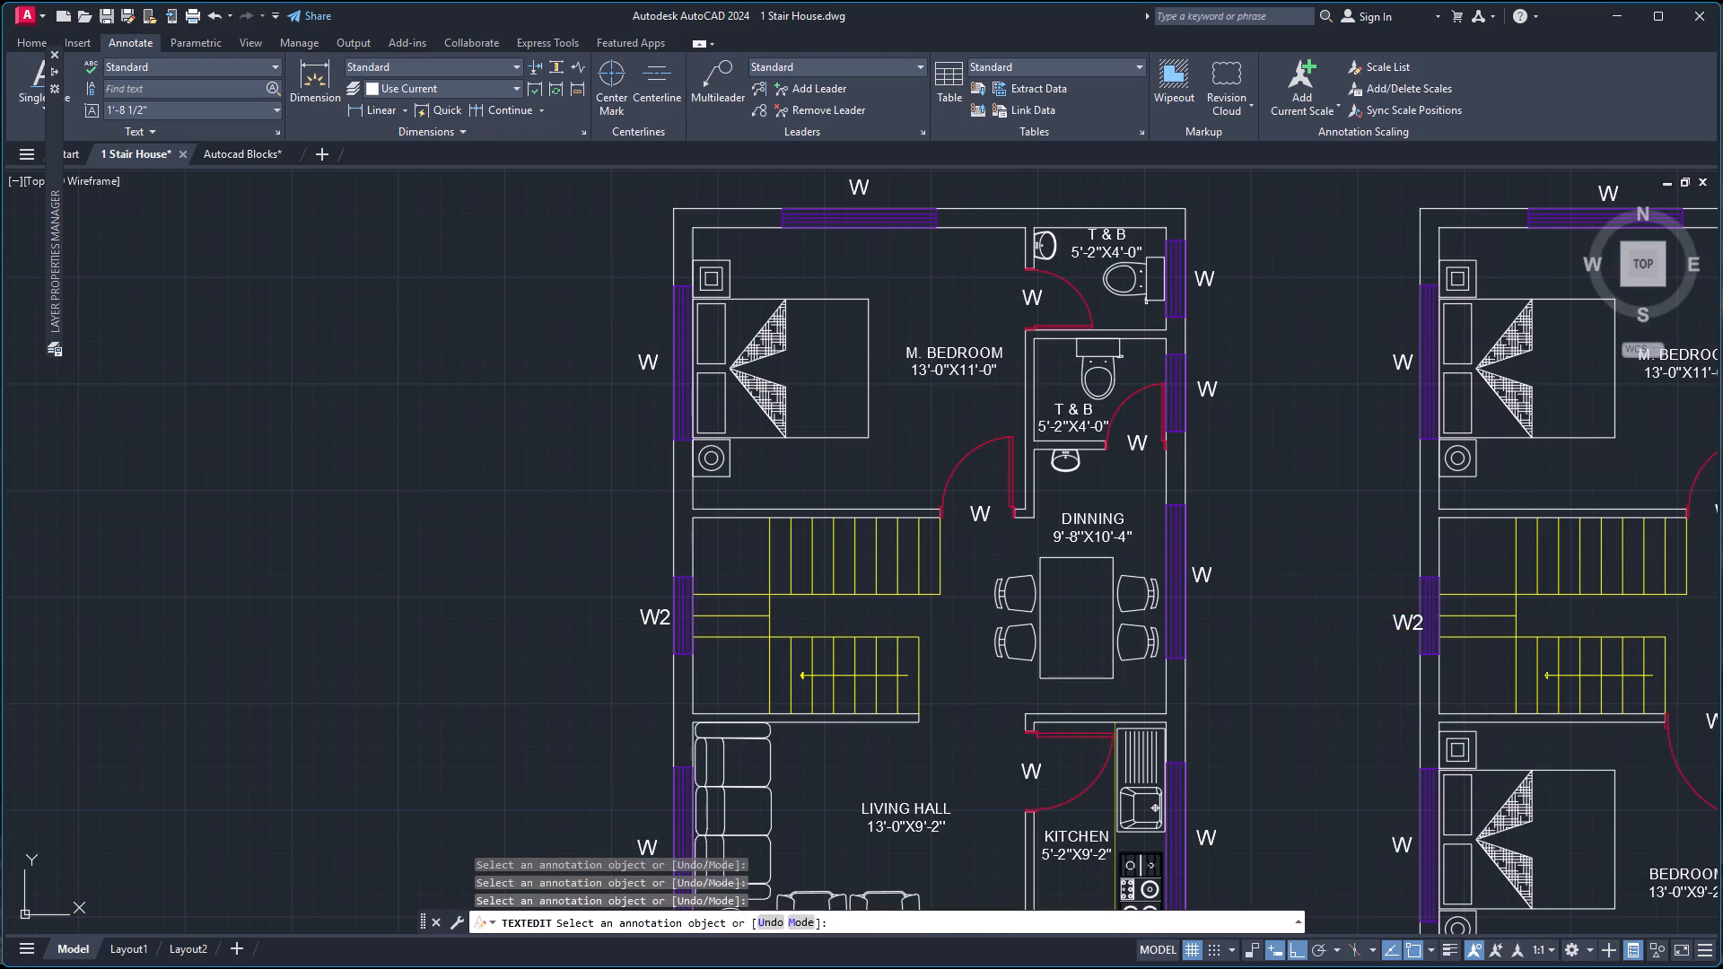
key("Escape")
Move the east plan's W2 label slightly west, clear of the stair window.
left_click(1402, 617)
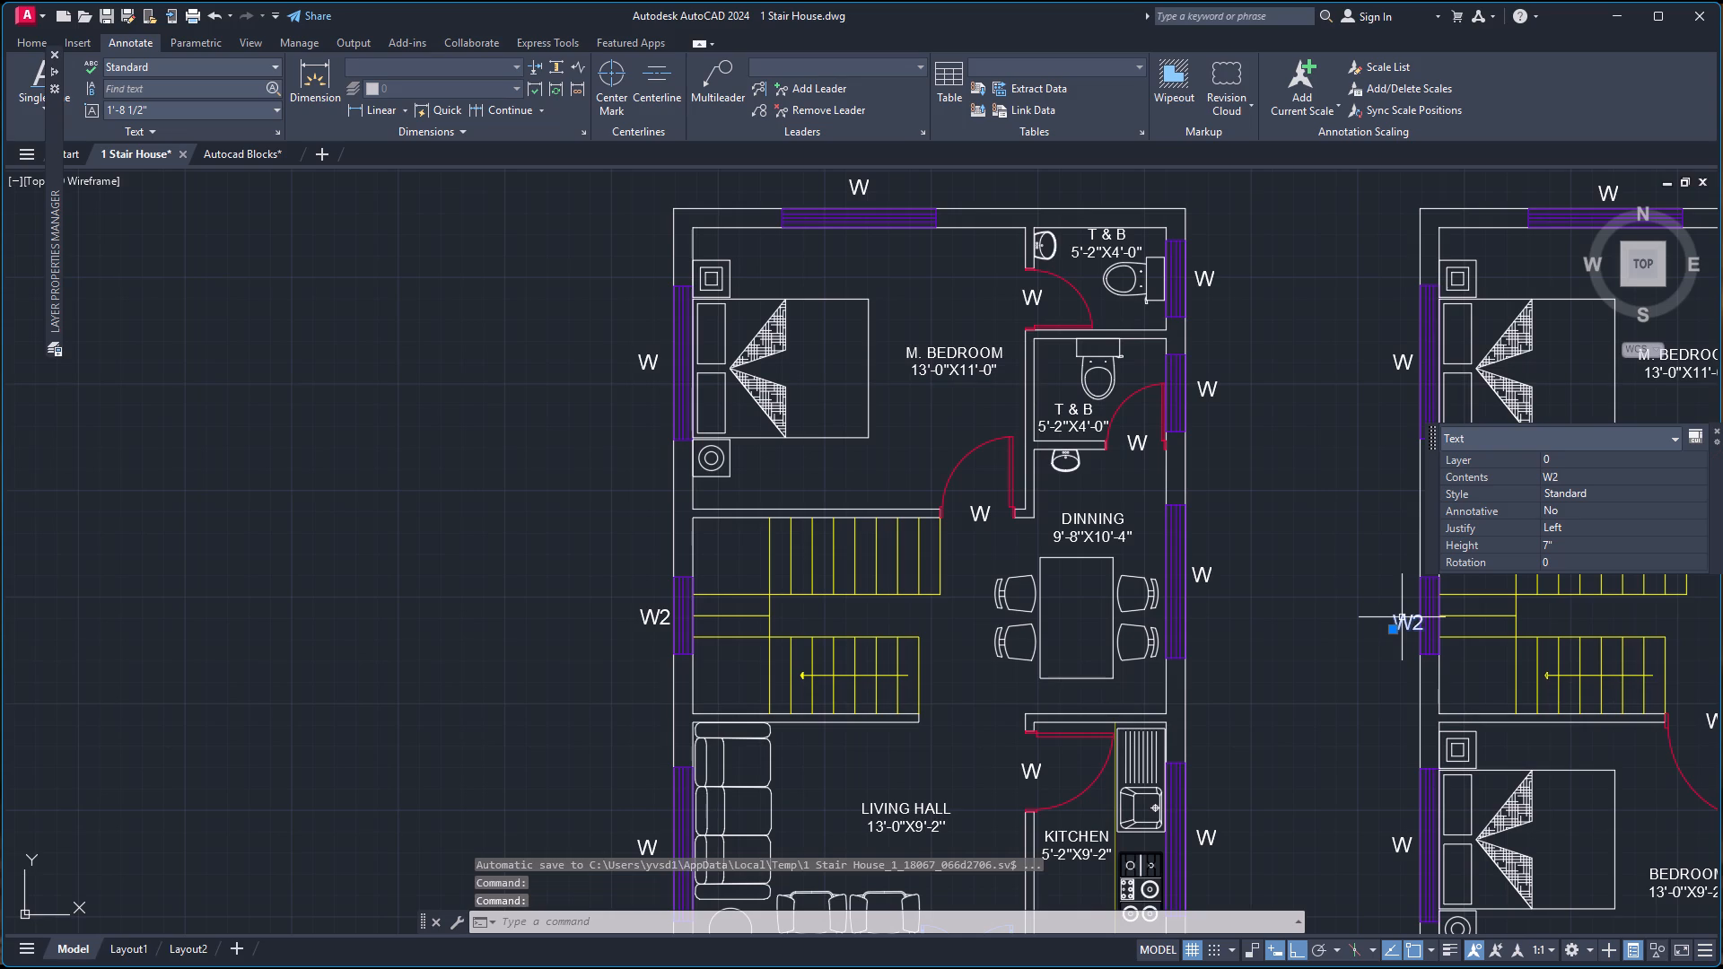
key("m")
key("Return")
scroll(1402, 617, "up", 3)
left_click(1368, 668)
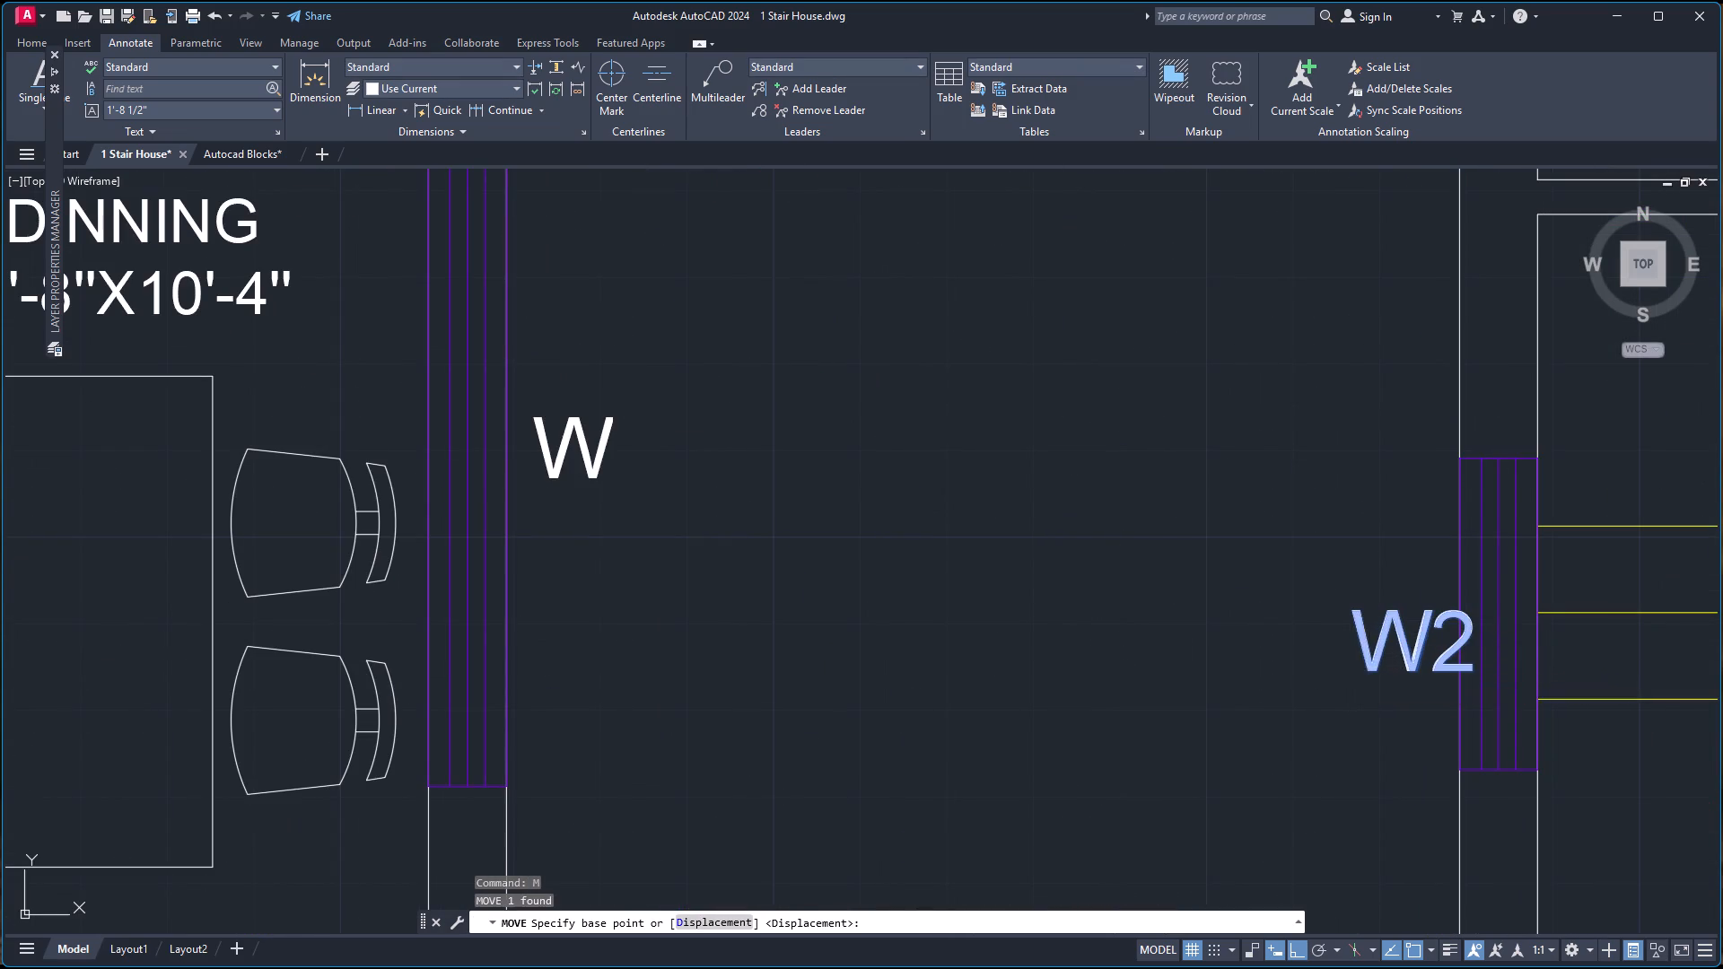
left_click(1334, 677)
Move the west plan's W2 label slightly west, away from the stair window.
scroll(1288, 635, "down", 3)
scroll(705, 591, "up", 1)
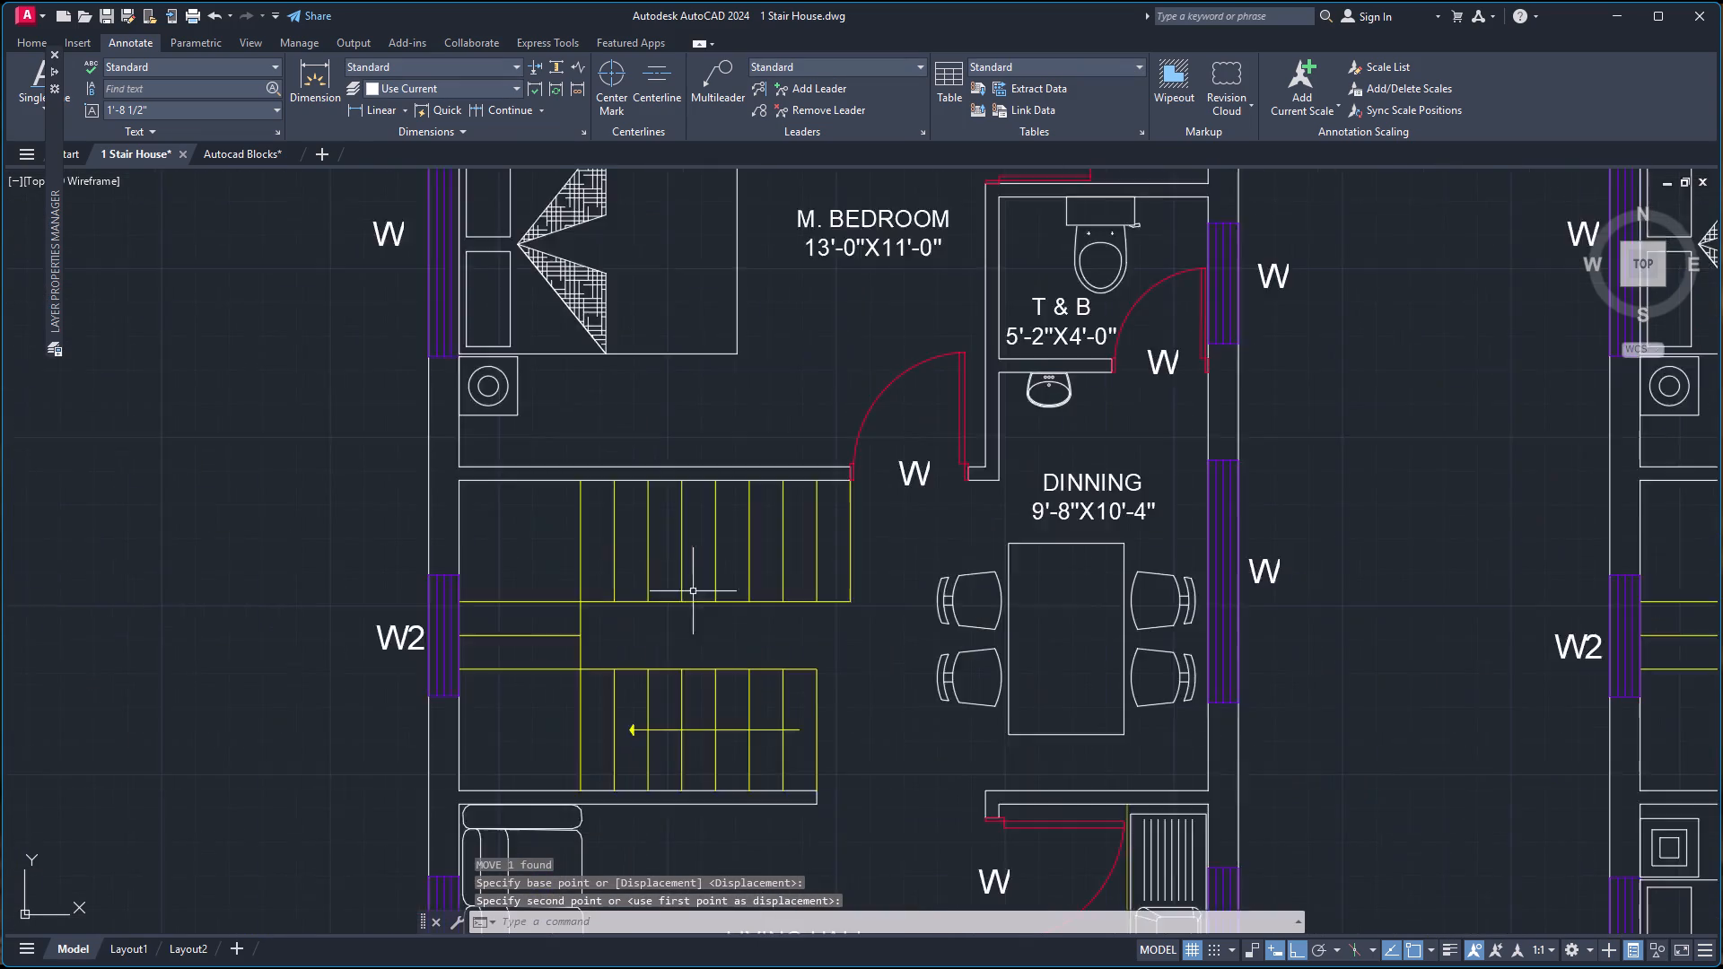
scroll(689, 591, "up", 1)
left_click(262, 658)
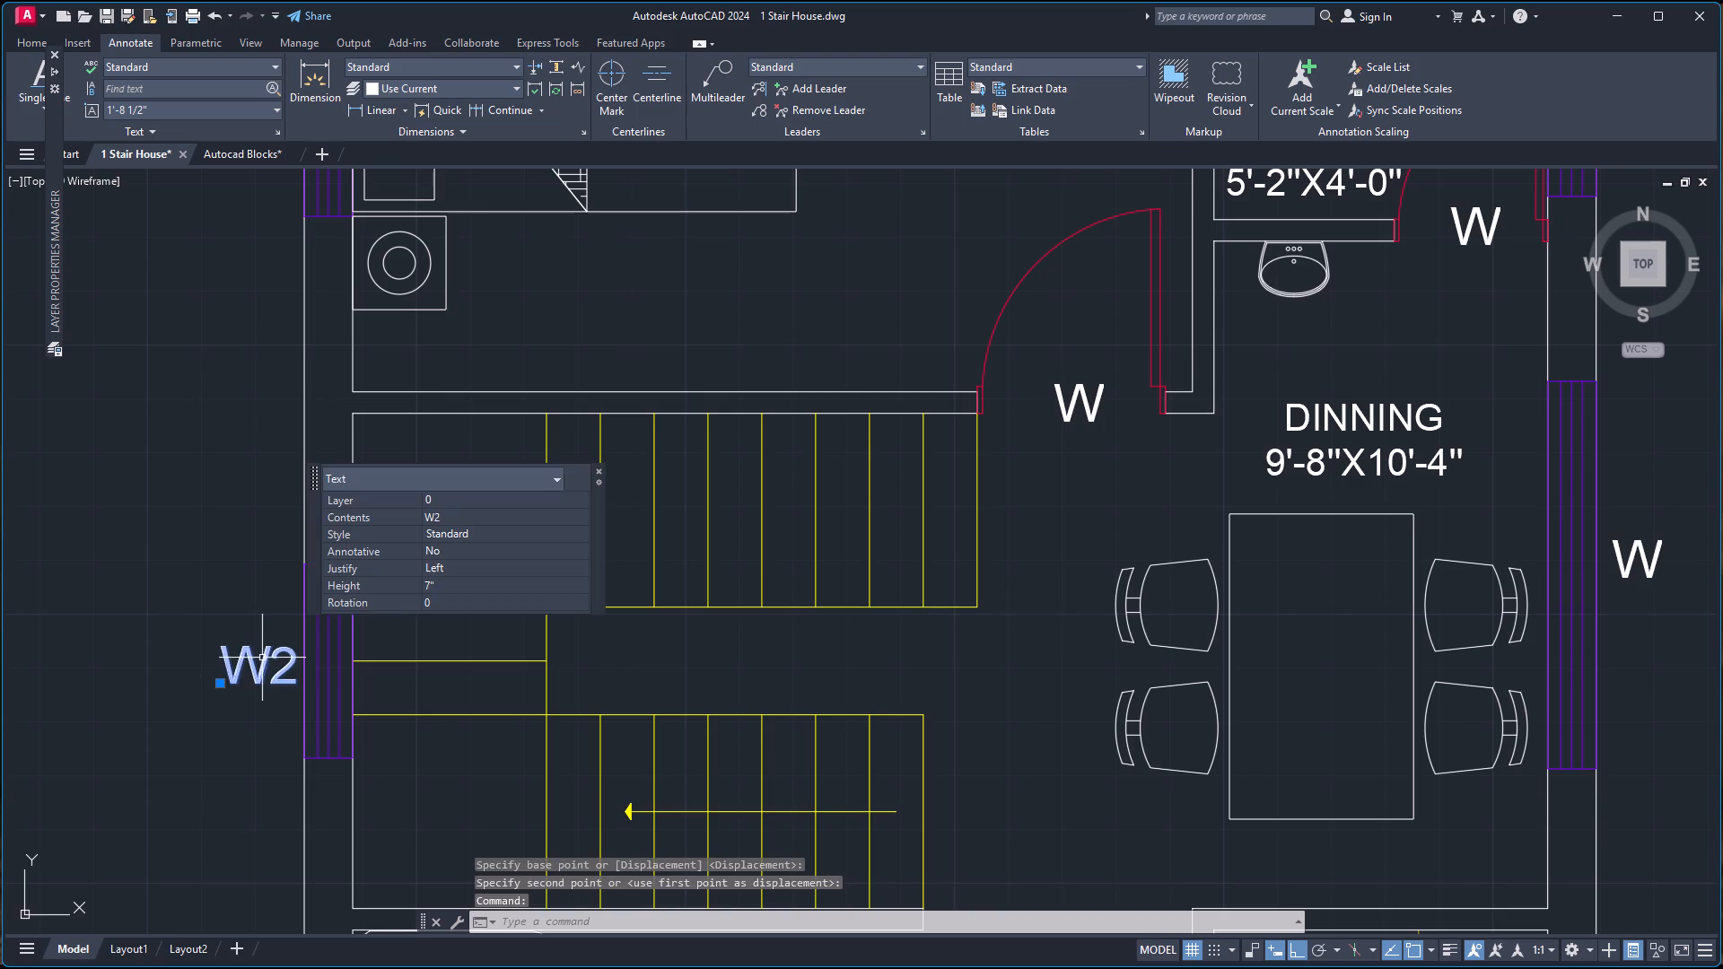
key("m")
key("Return")
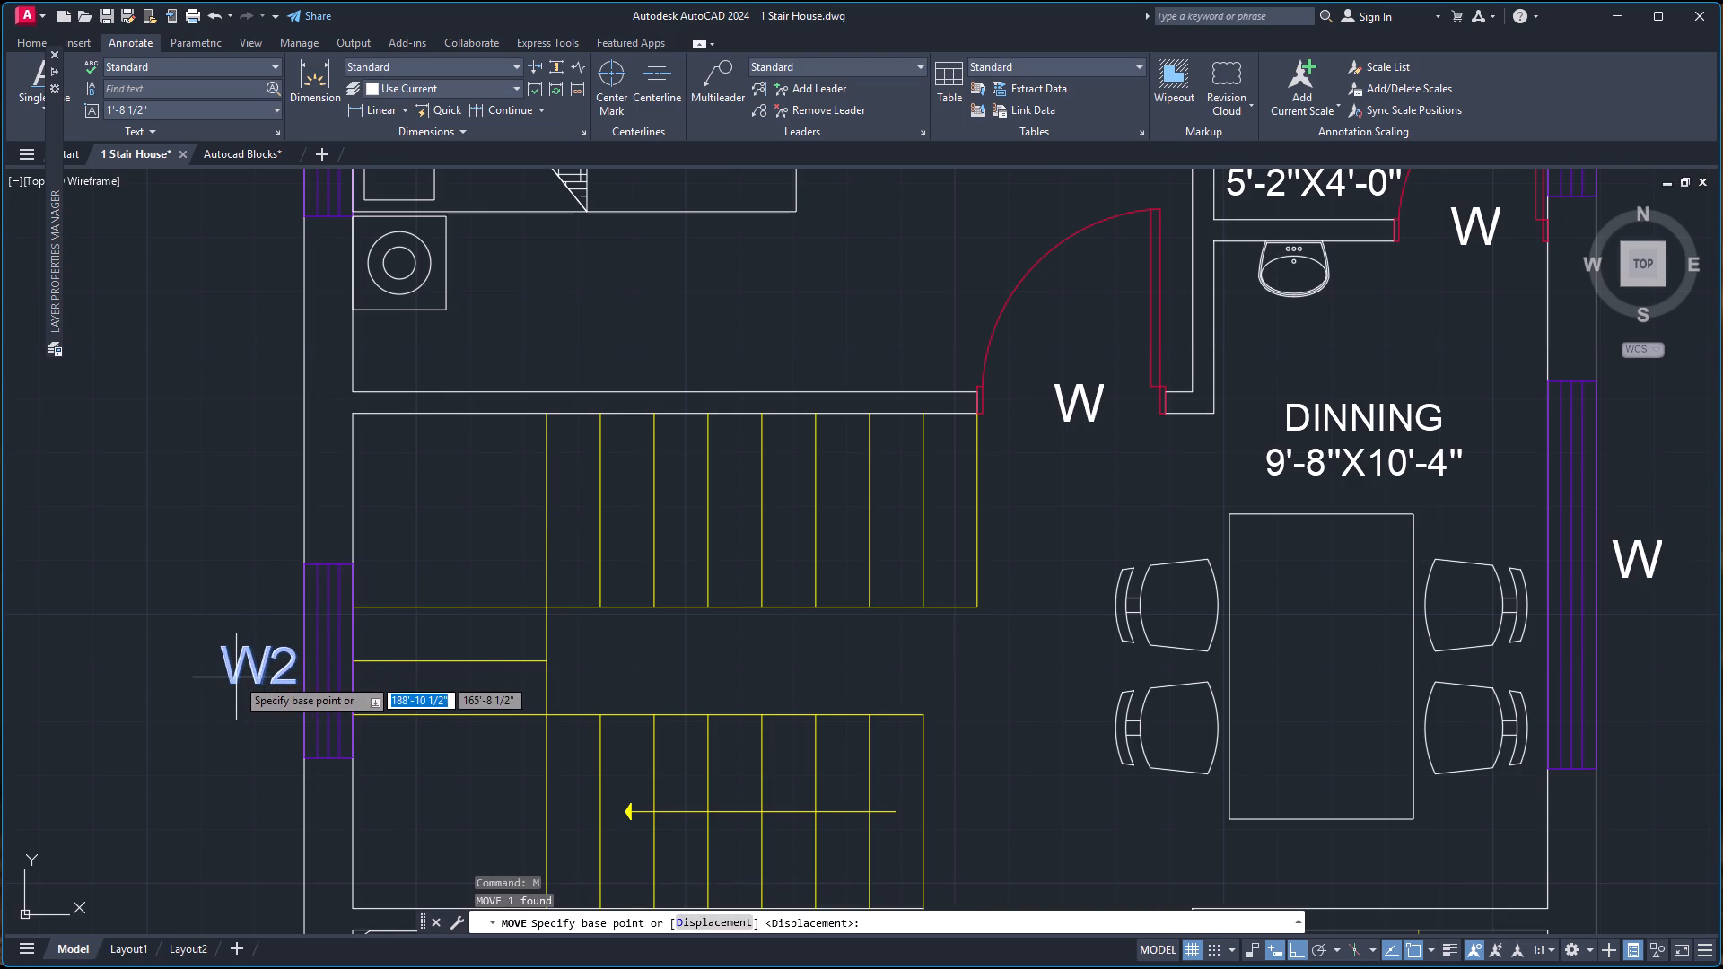
left_click(235, 679)
left_click(223, 685)
Paste a W label at the west plan's double entrance door below the living hall and change its text to MD.
scroll(303, 653, "down", 3)
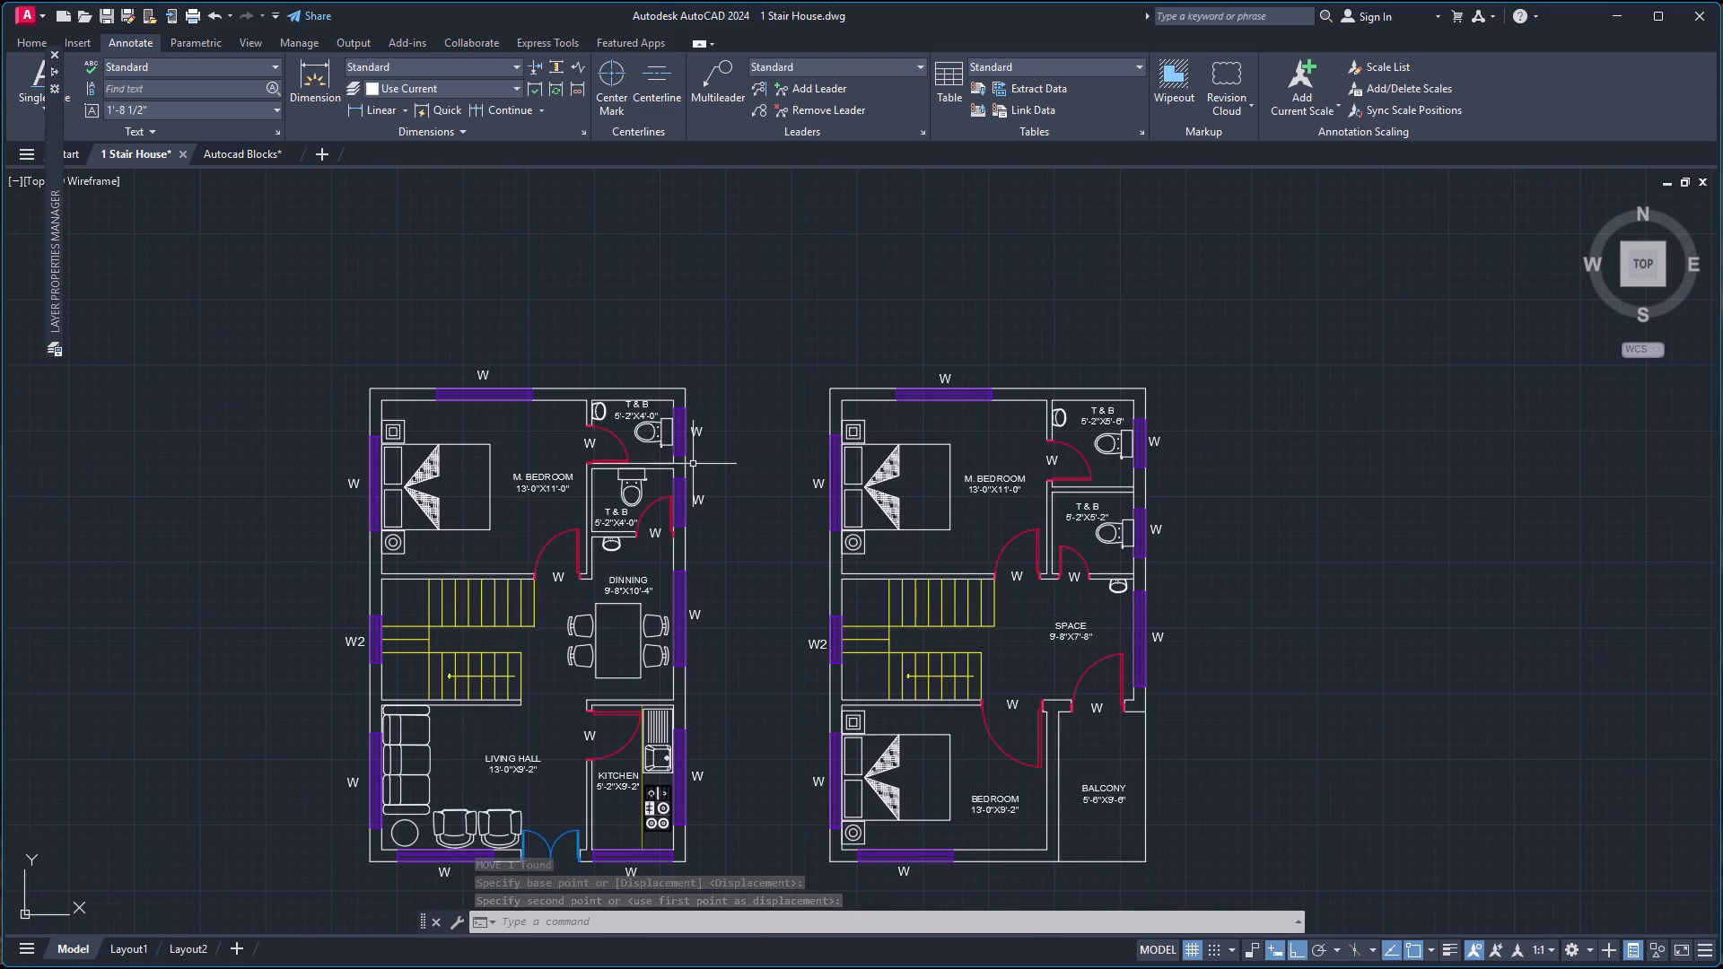
scroll(736, 557, "down", 2)
scroll(734, 668, "up", 3)
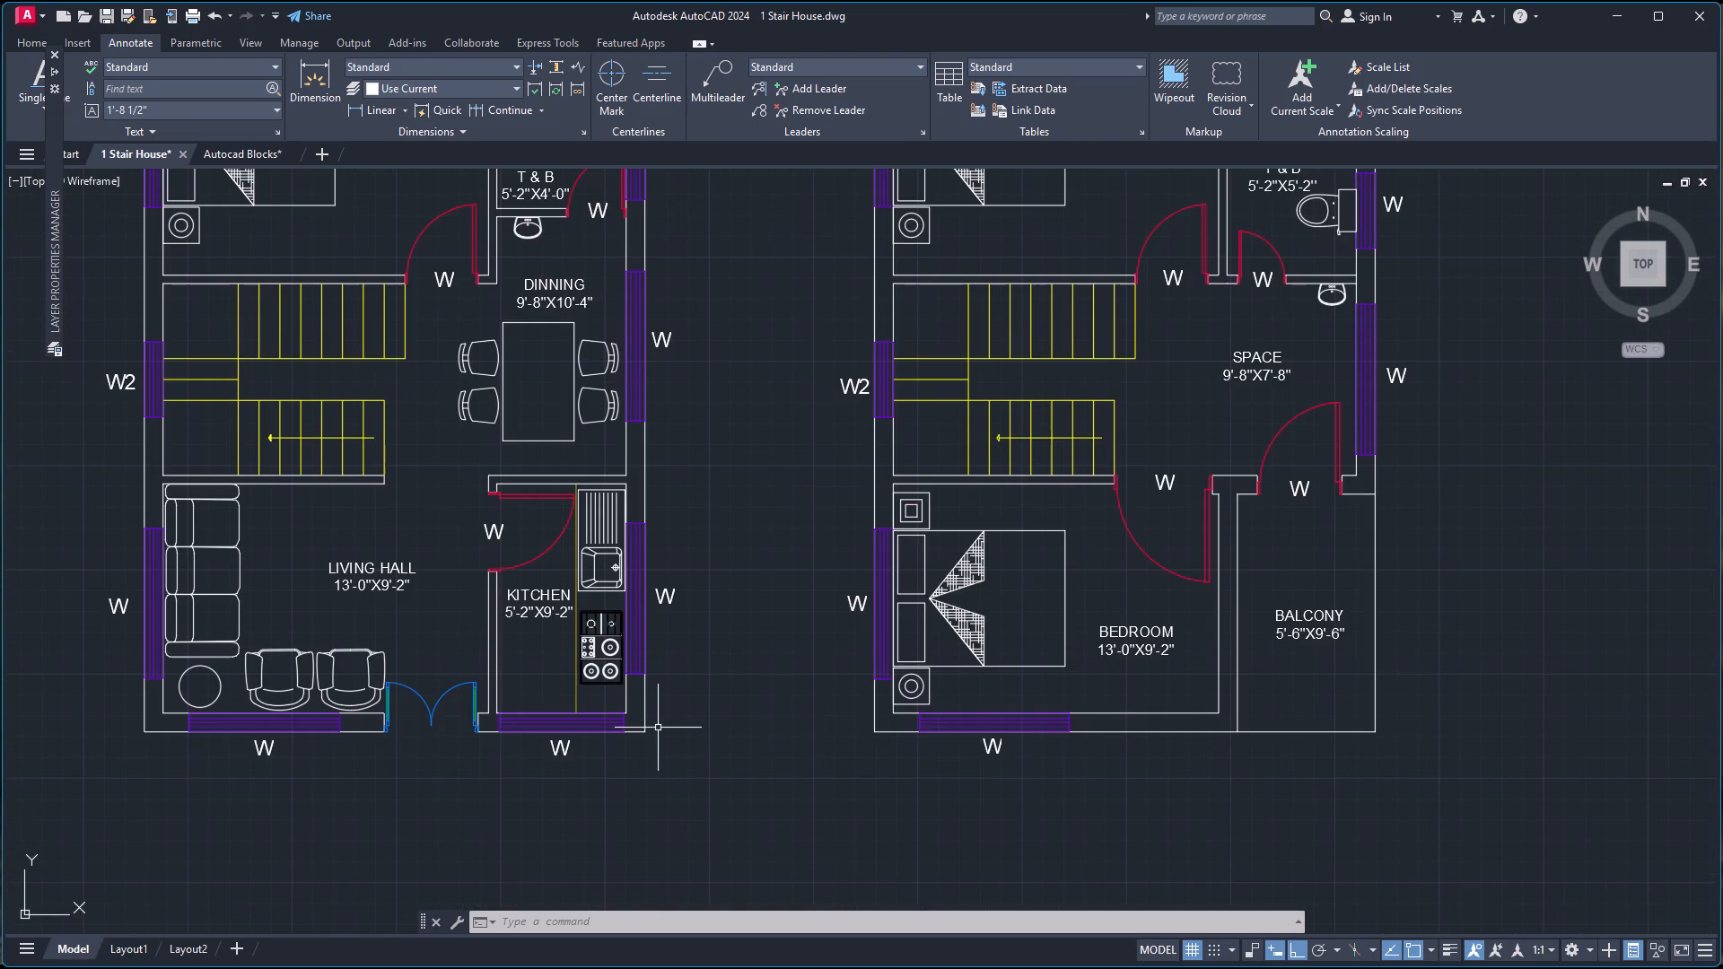
key("ctrl+v")
scroll(418, 744, "up", 1)
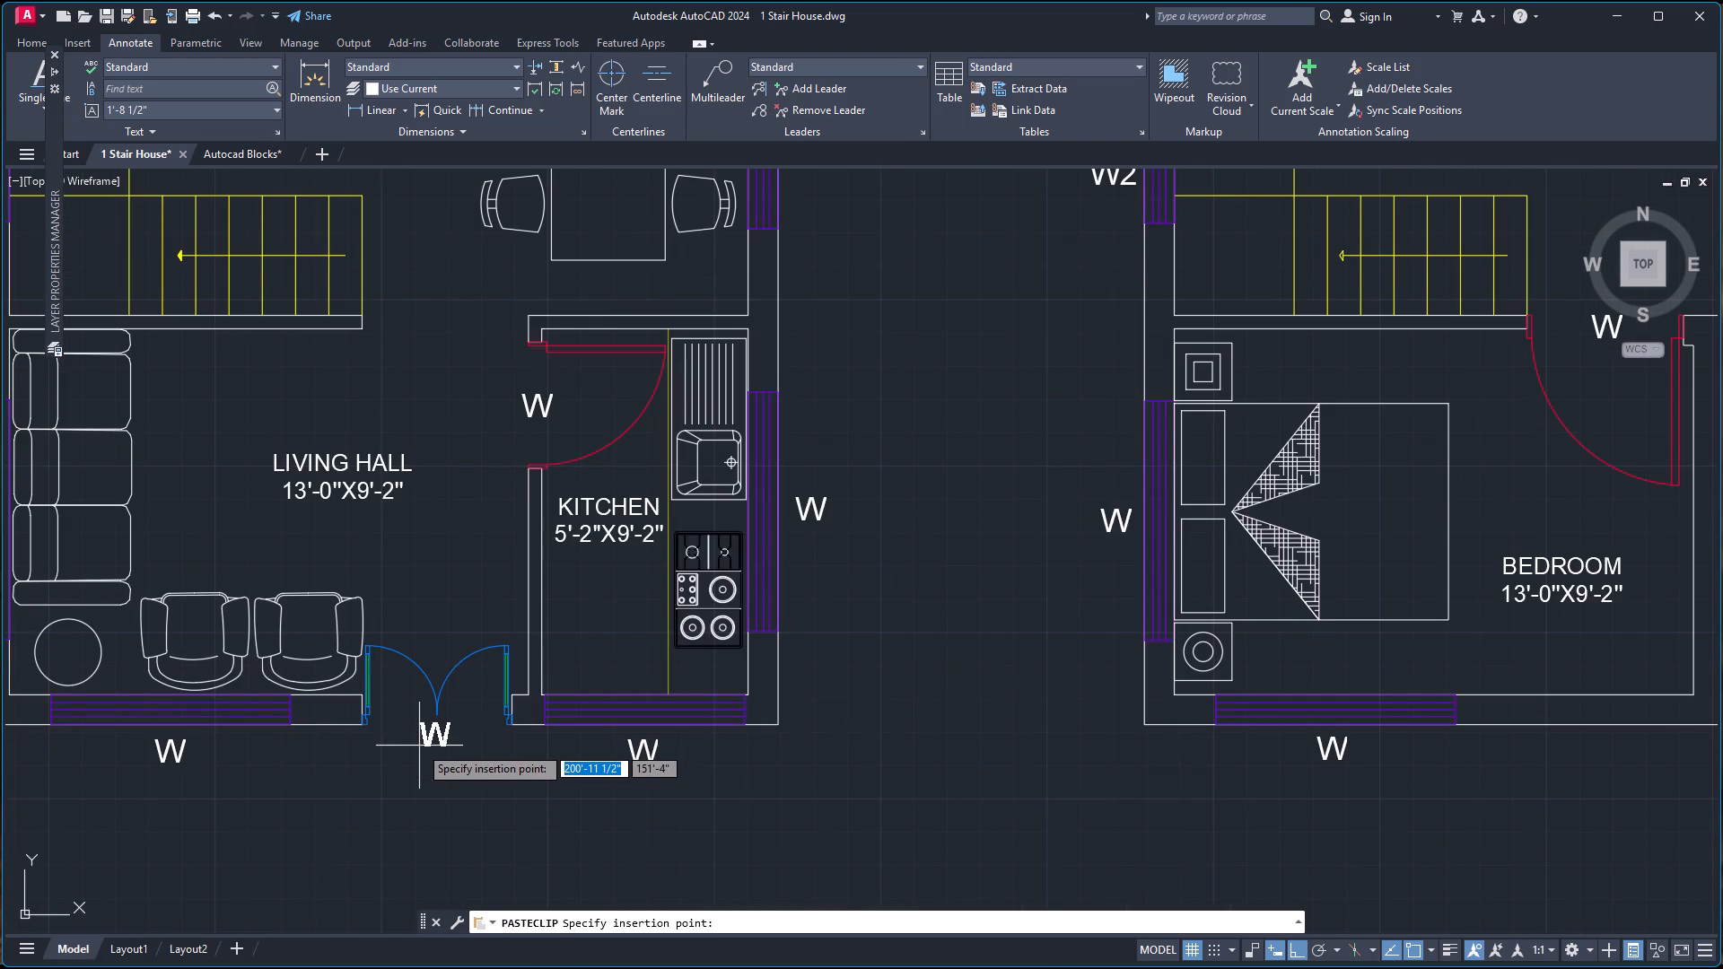
left_click(421, 748)
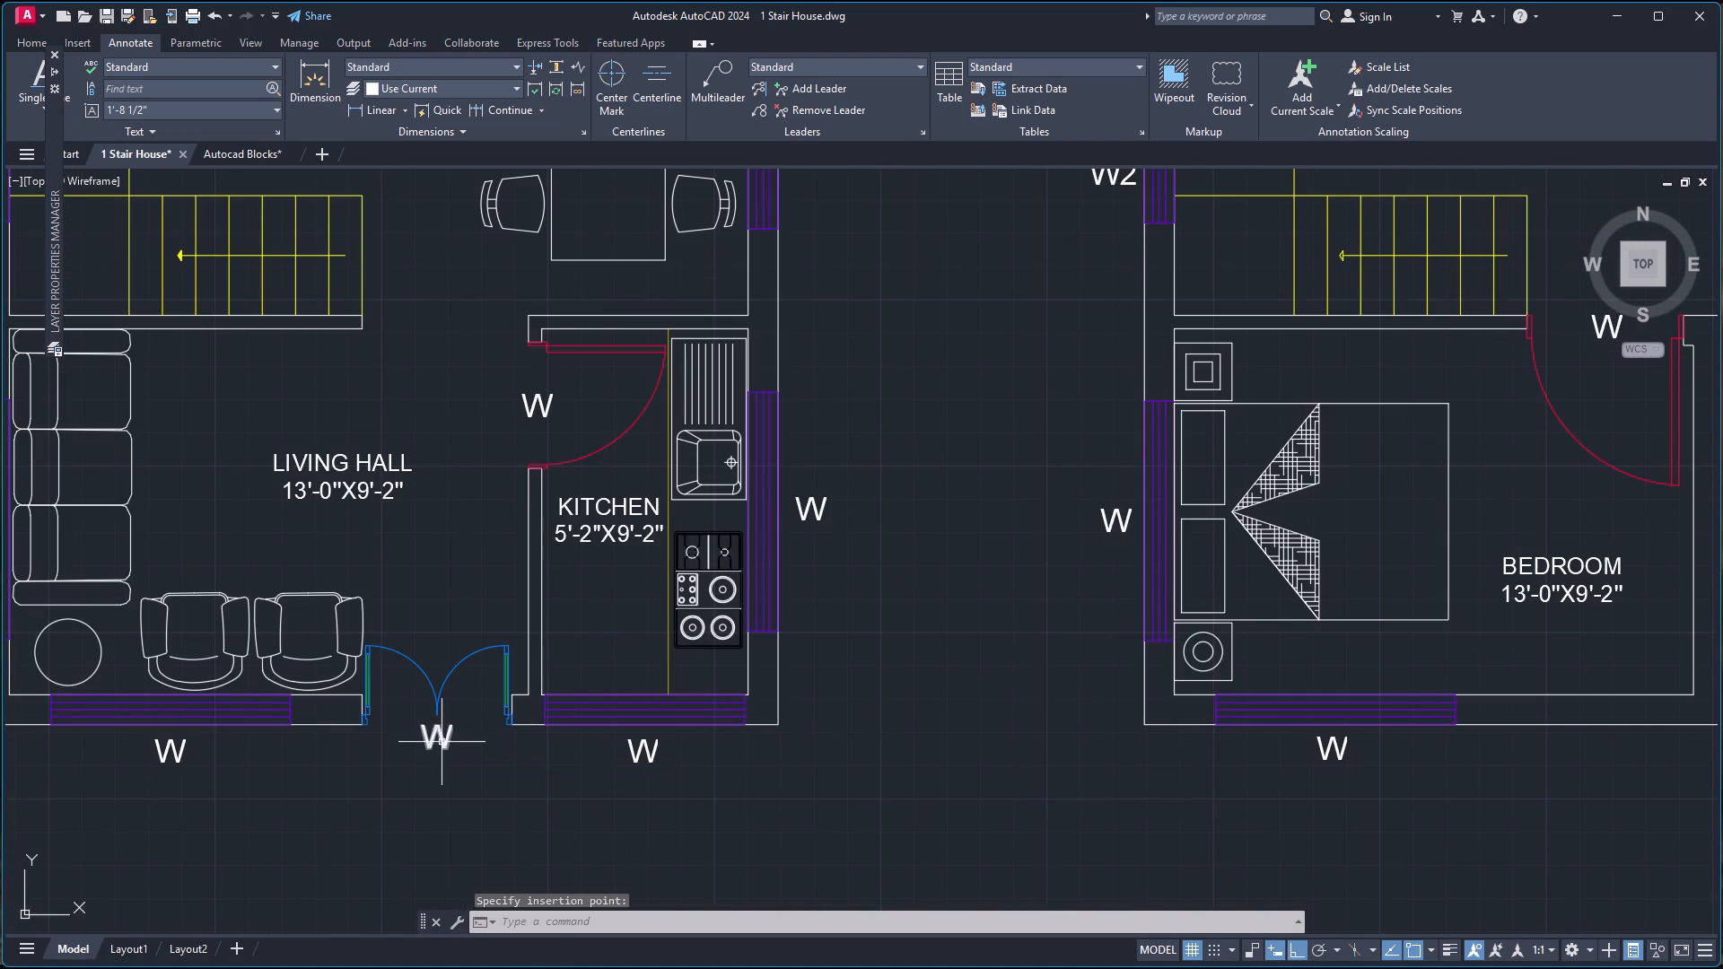
double_click(442, 742)
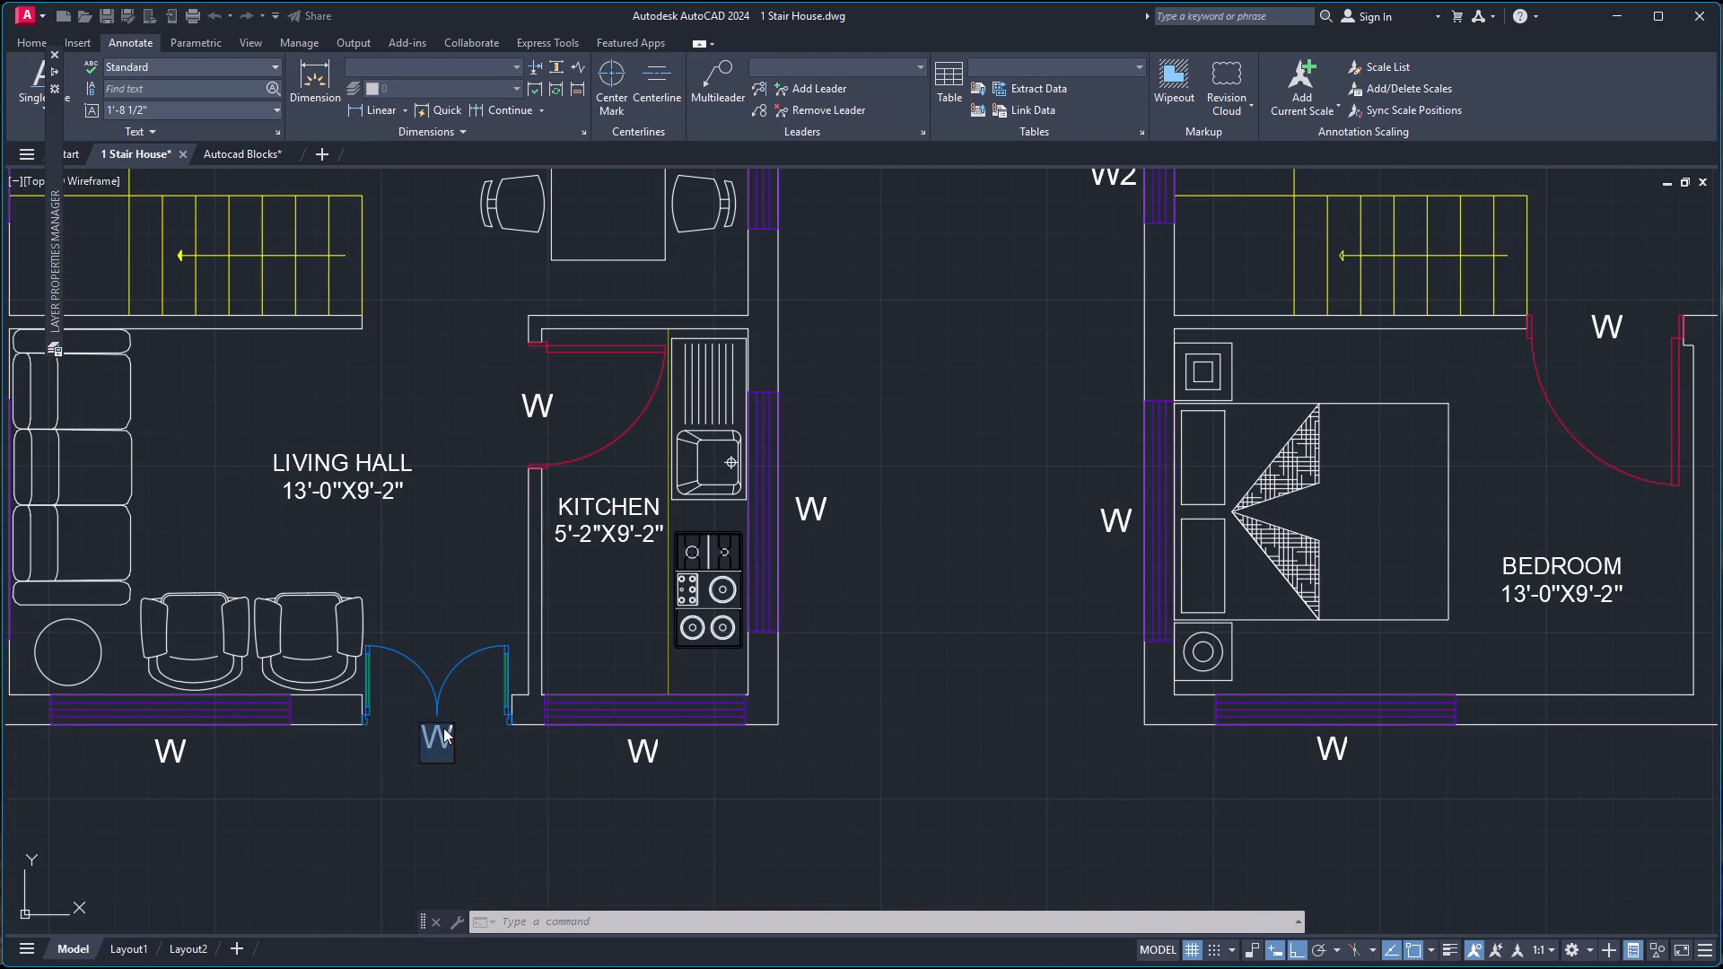
type("MD")
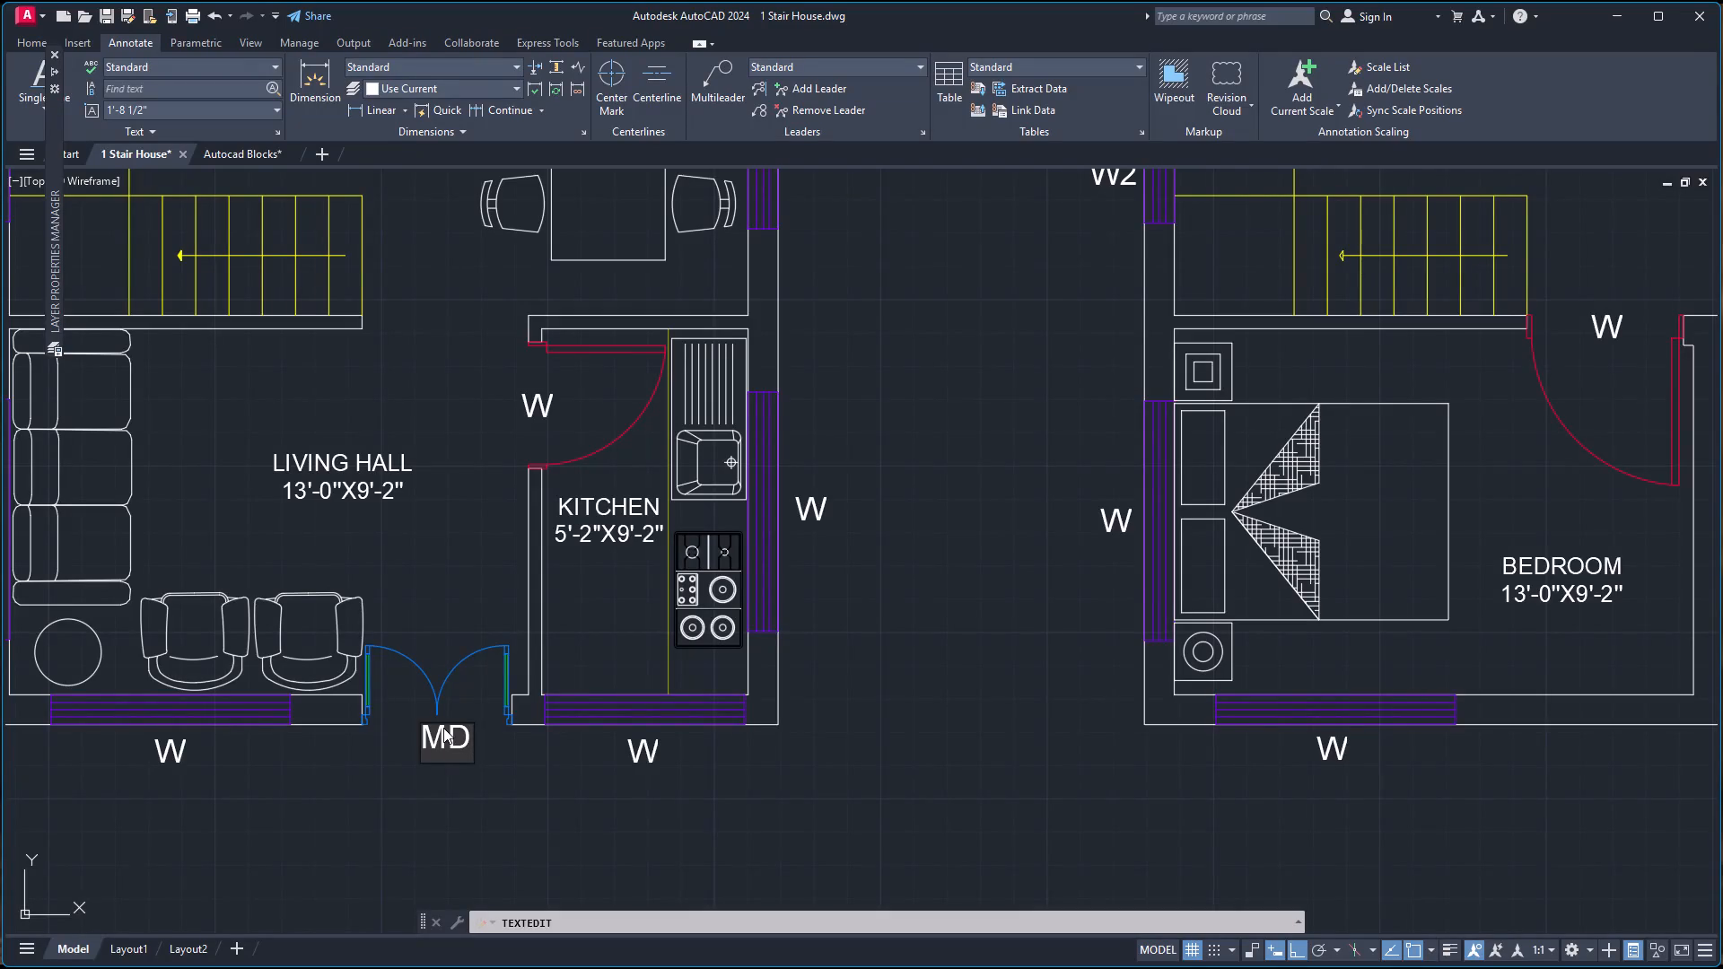
left_click(534, 820)
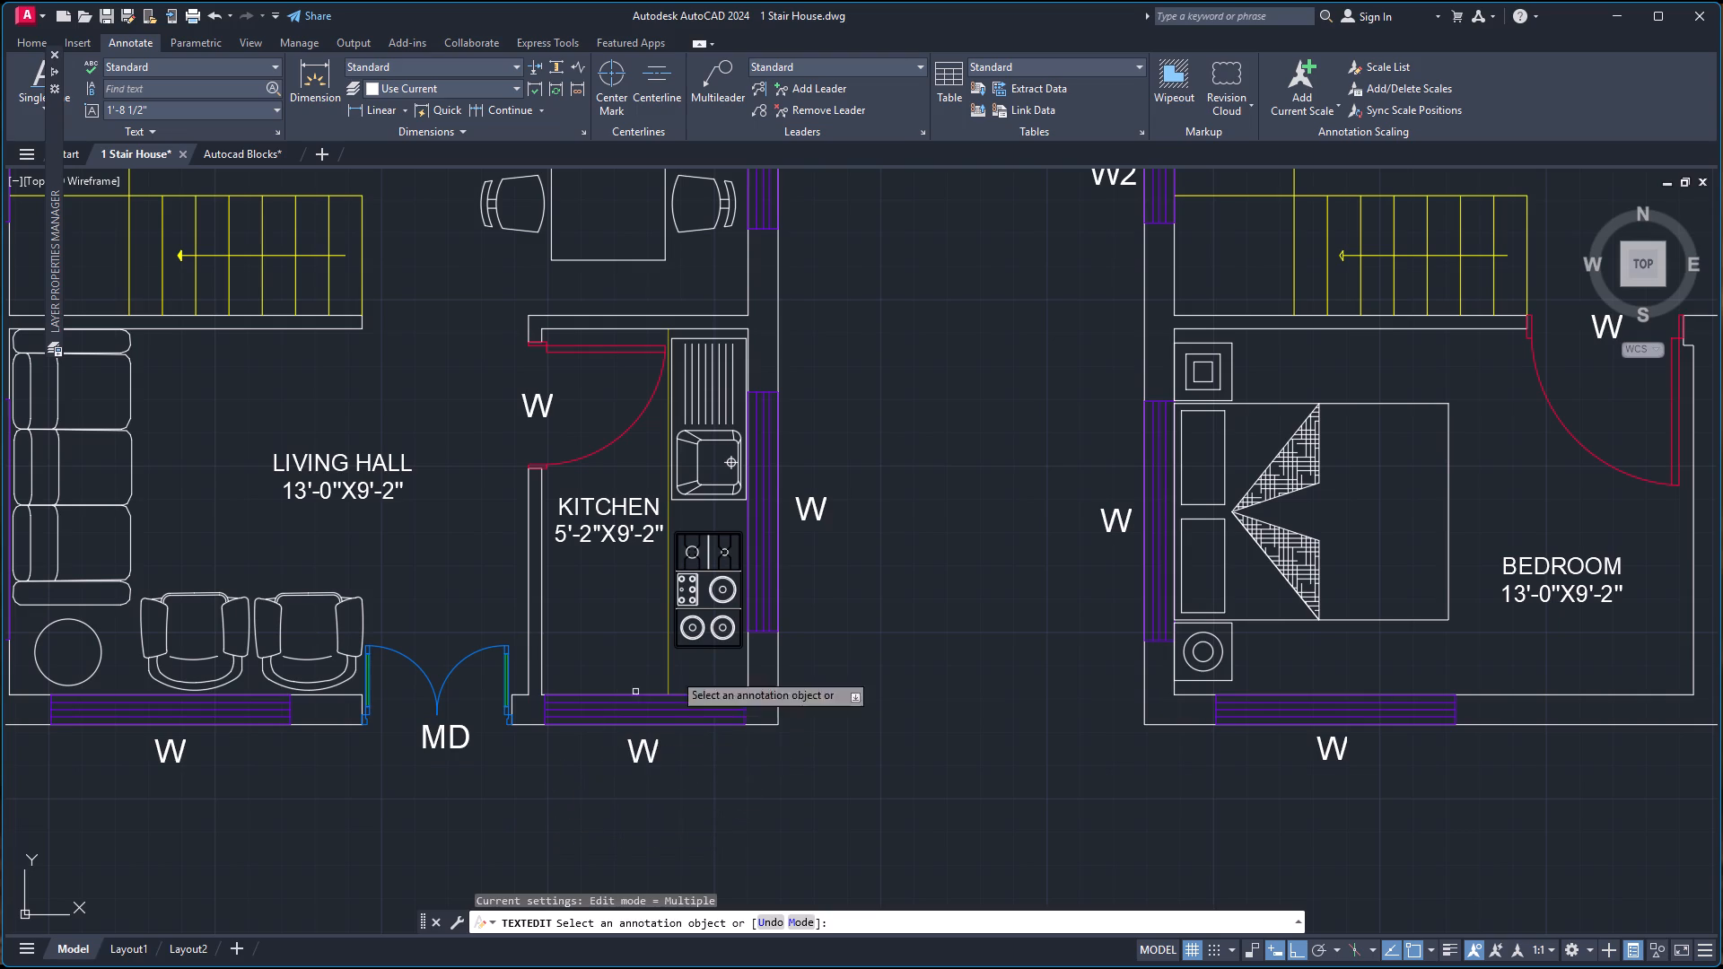
scroll(1037, 600, "down", 1)
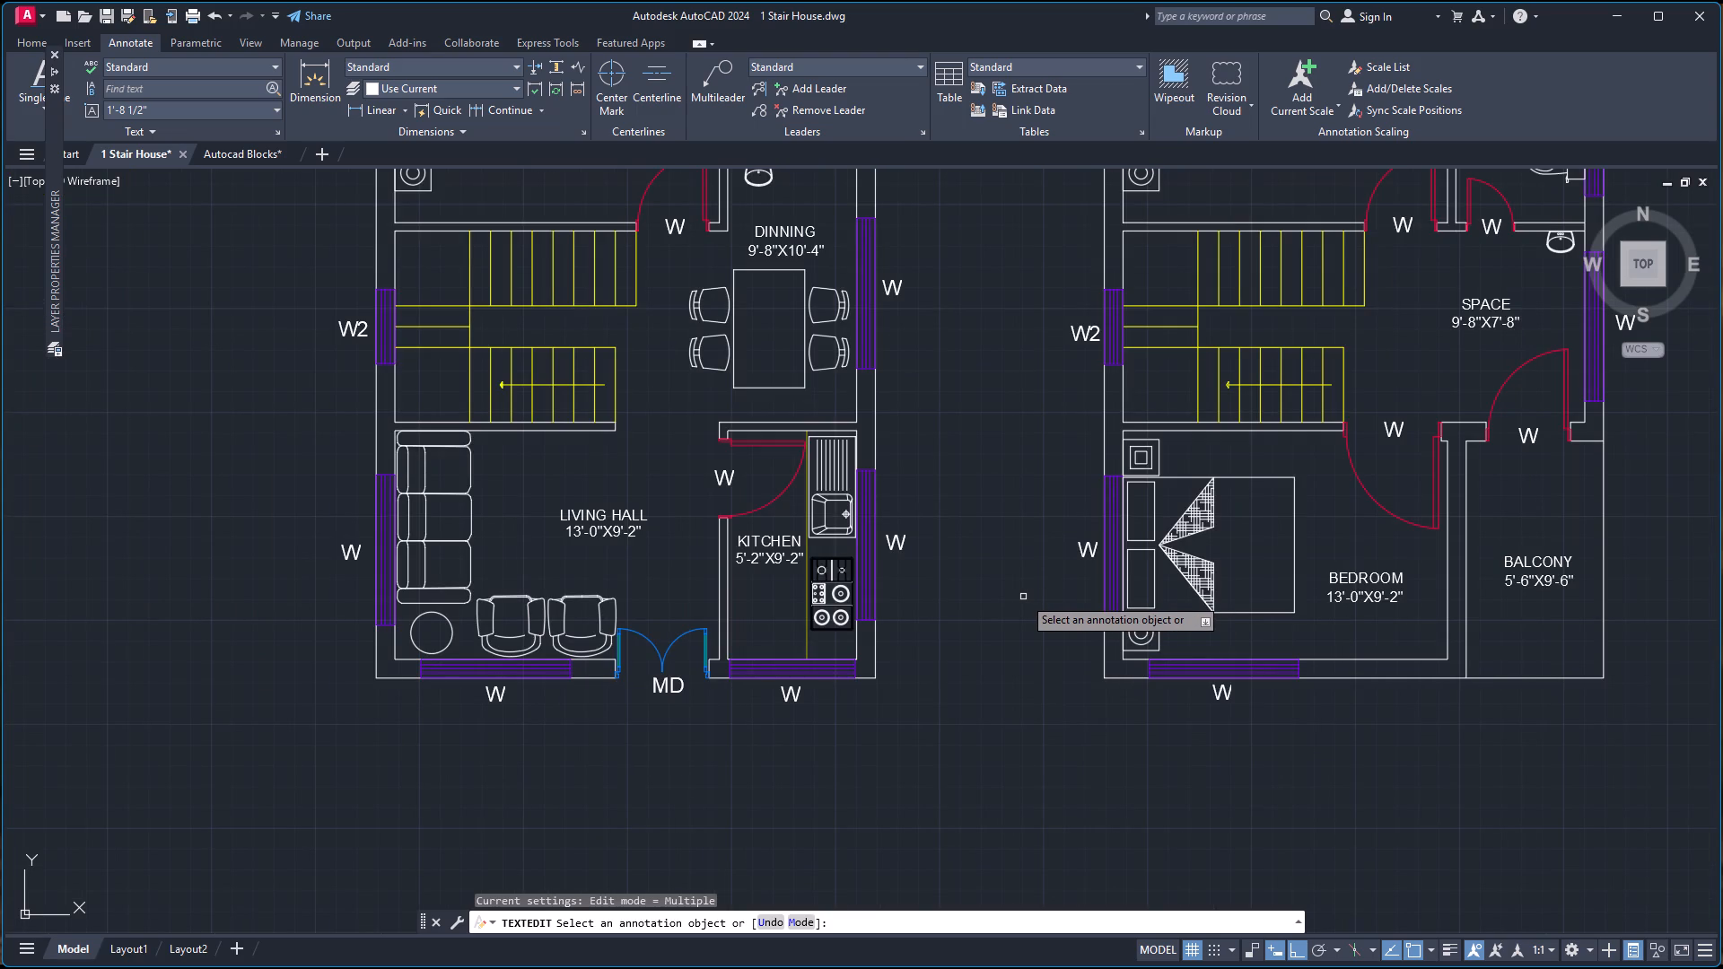
Change the W labels at the two T & B windows on the west plan's east wall to V.
scroll(1067, 255, "down", 3)
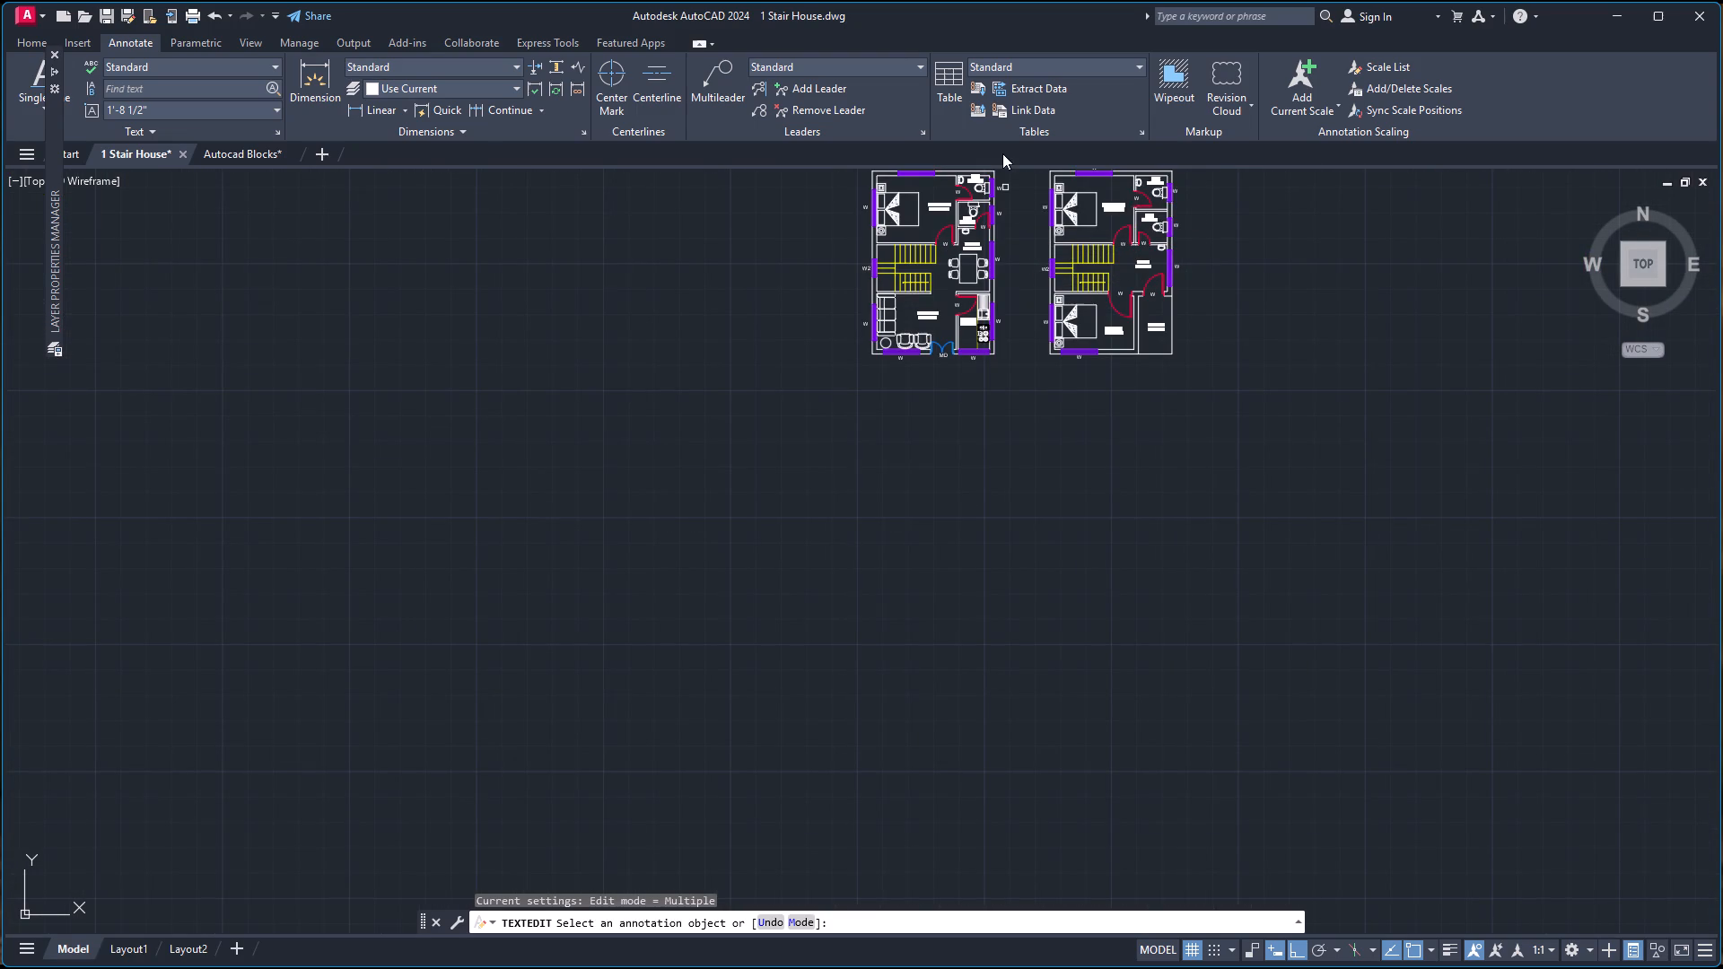
scroll(1002, 153, "up", 3)
scroll(1007, 184, "down", 2)
scroll(1008, 180, "up", 2)
scroll(1001, 177, "down", 1)
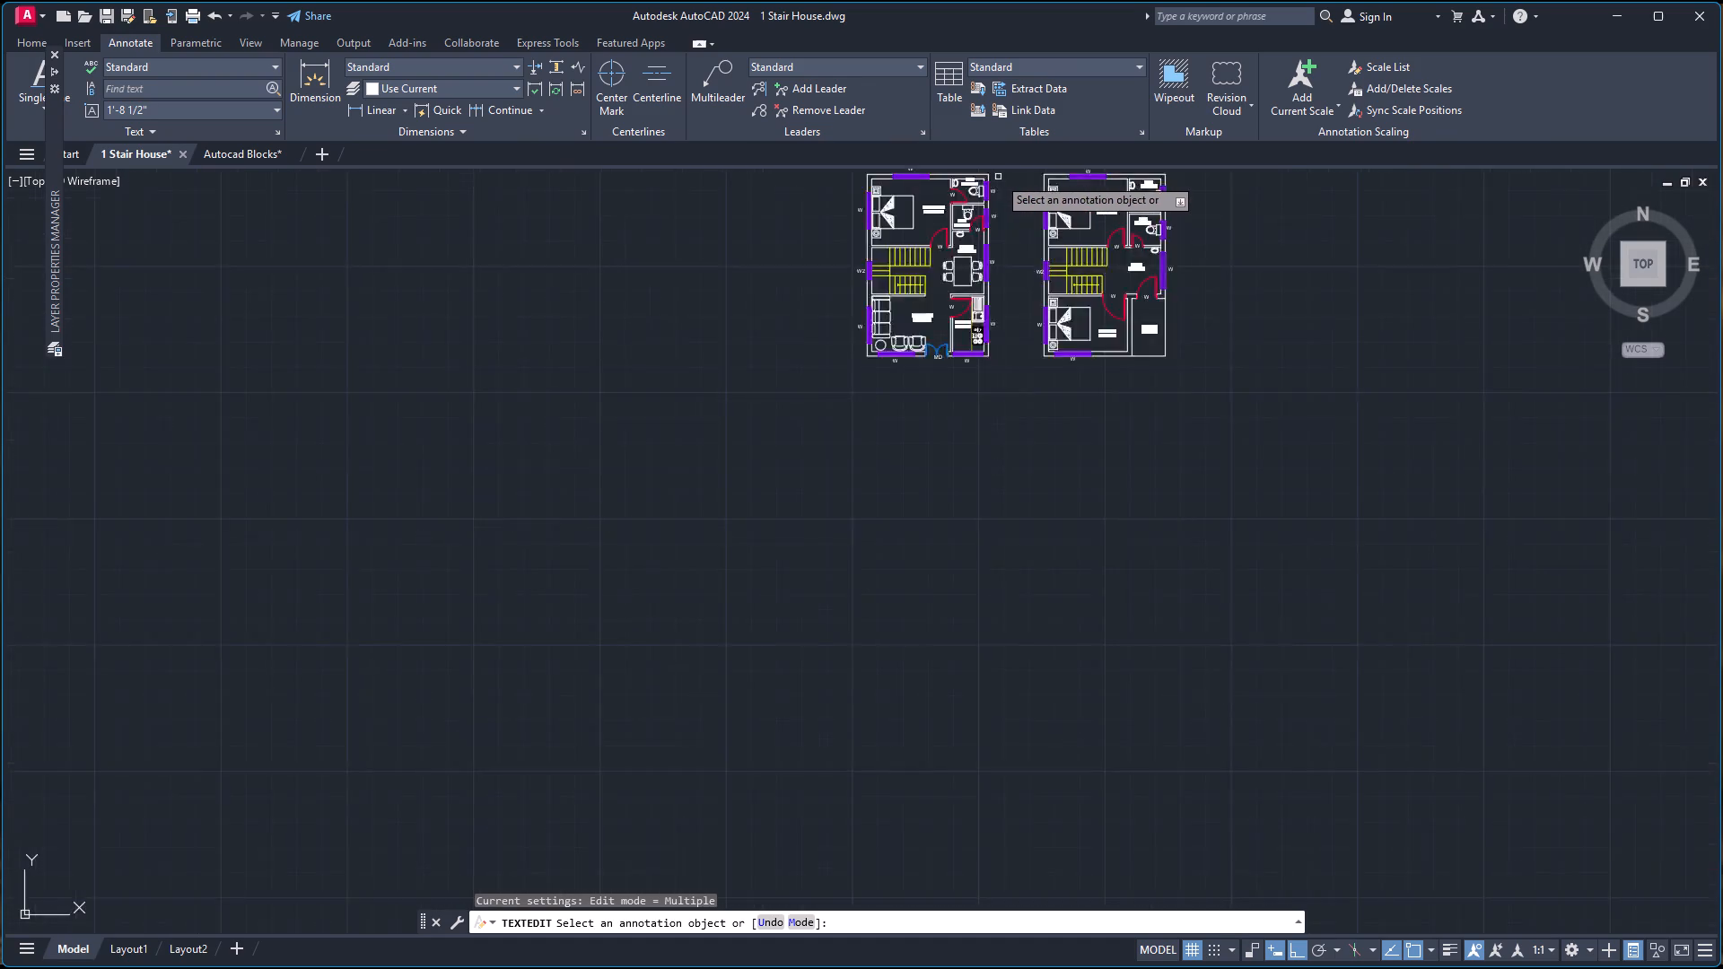
scroll(998, 177, "down", 1)
scroll(991, 176, "up", 6)
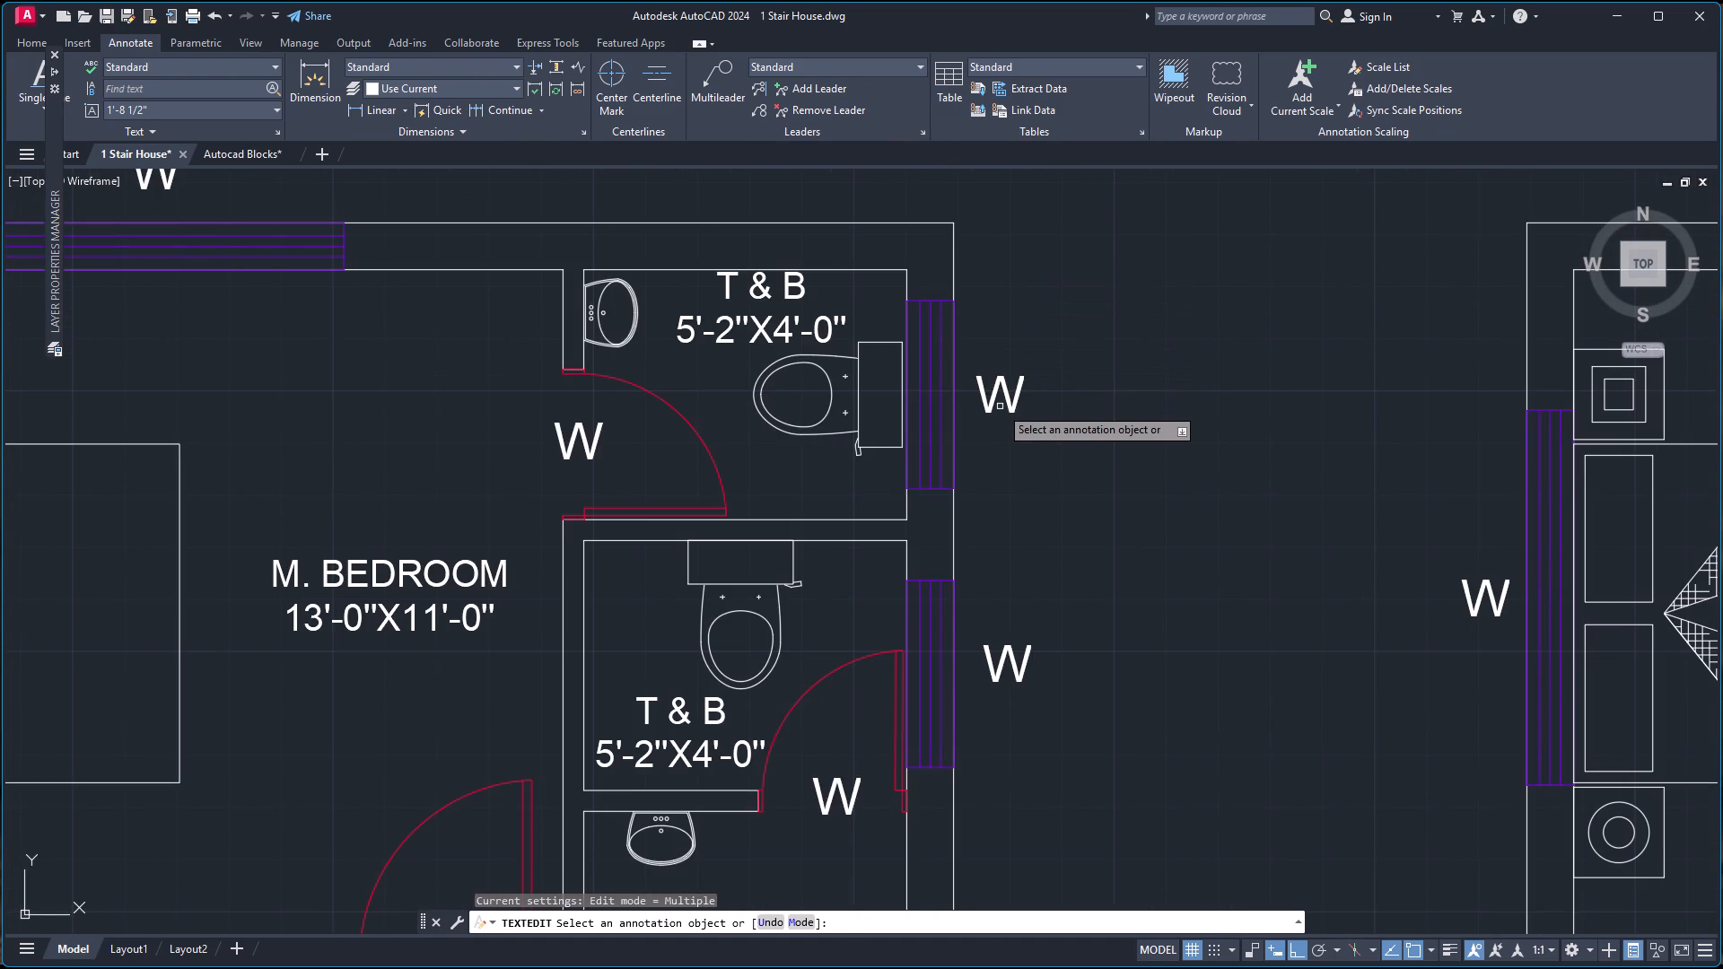
double_click(1004, 397)
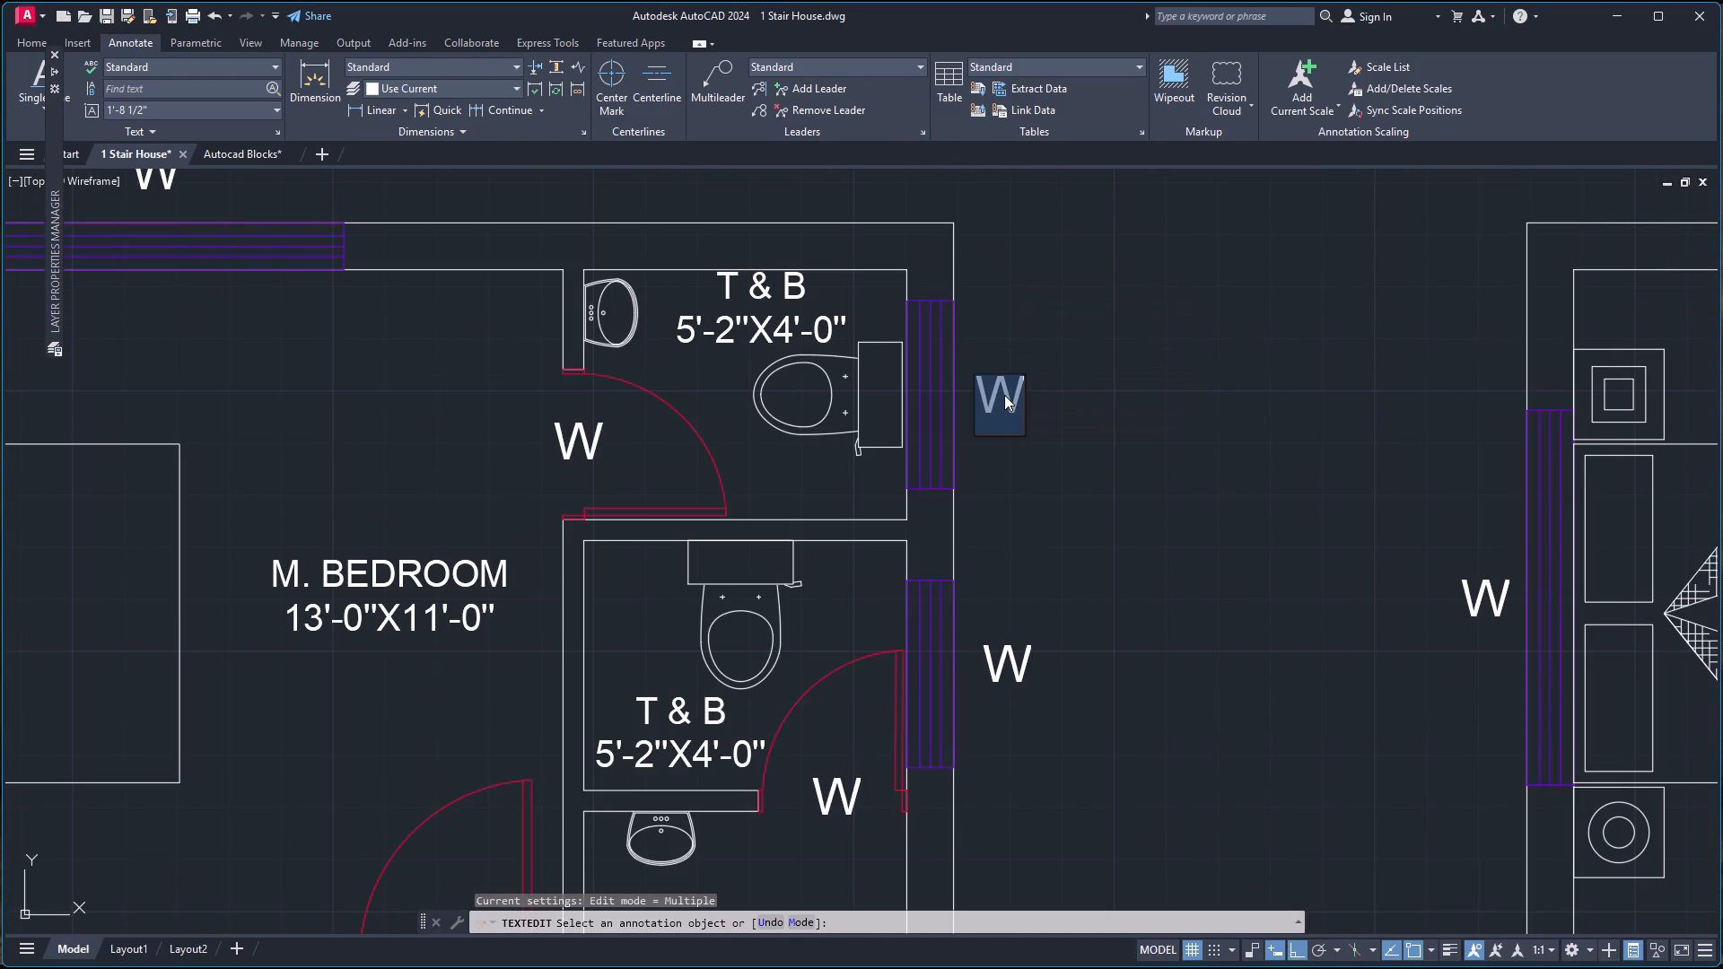
key("v")
left_click(1090, 497)
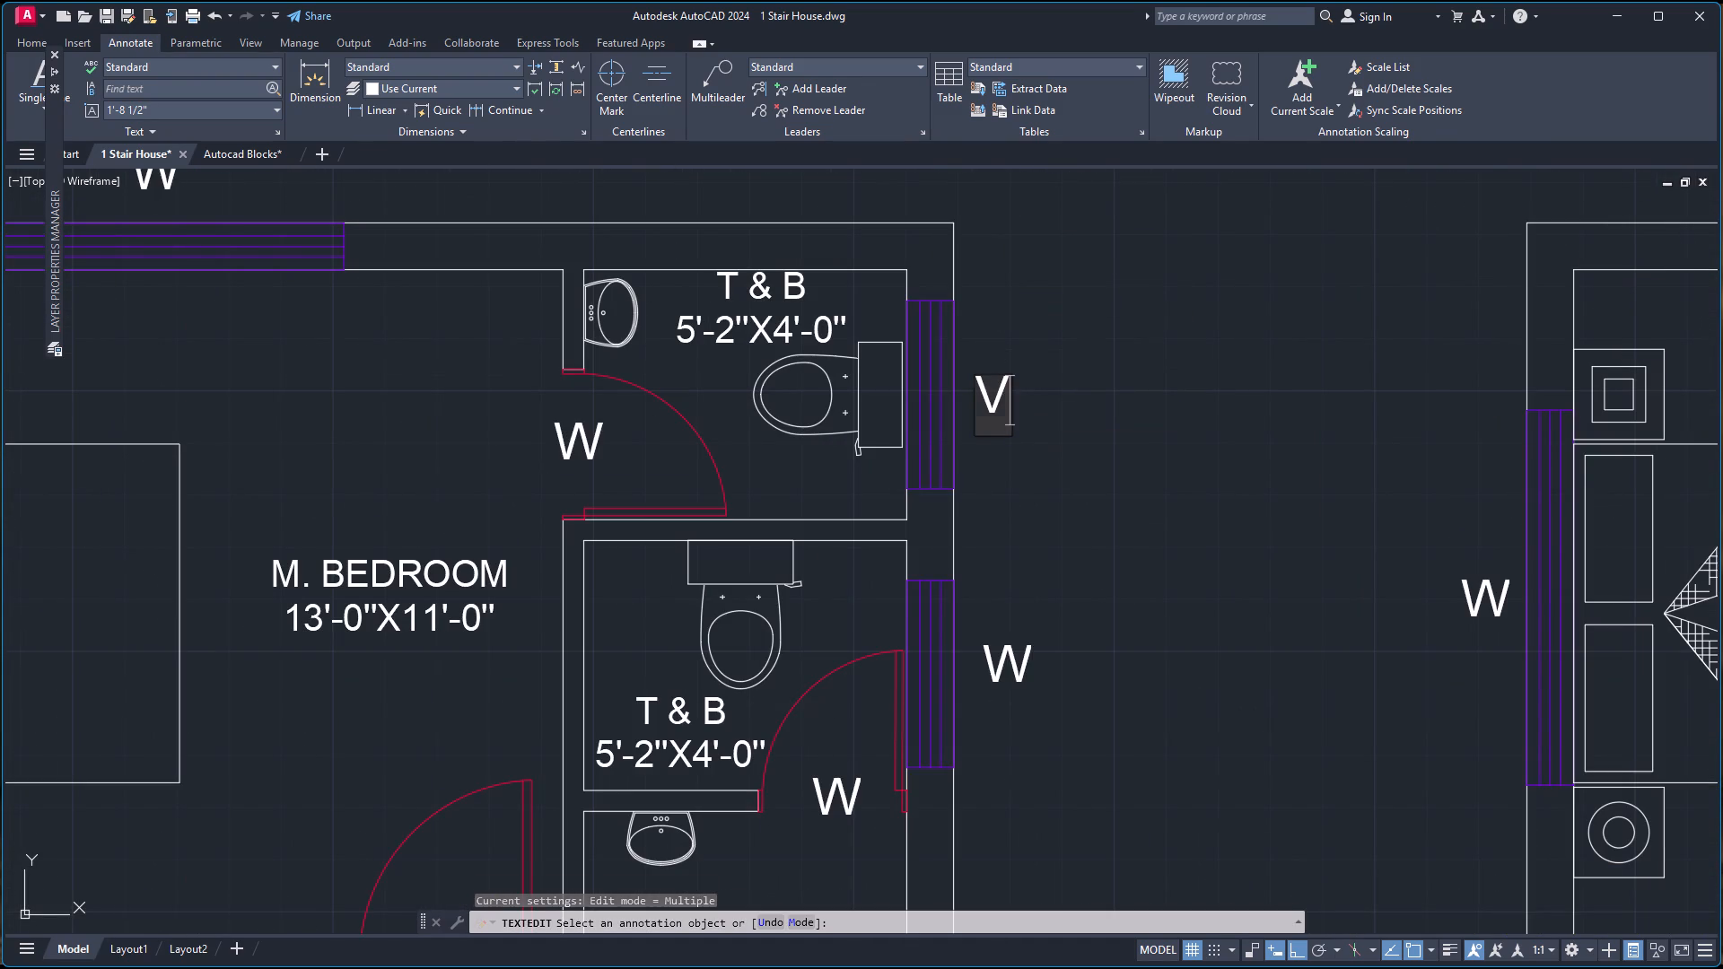
double_click(1013, 660)
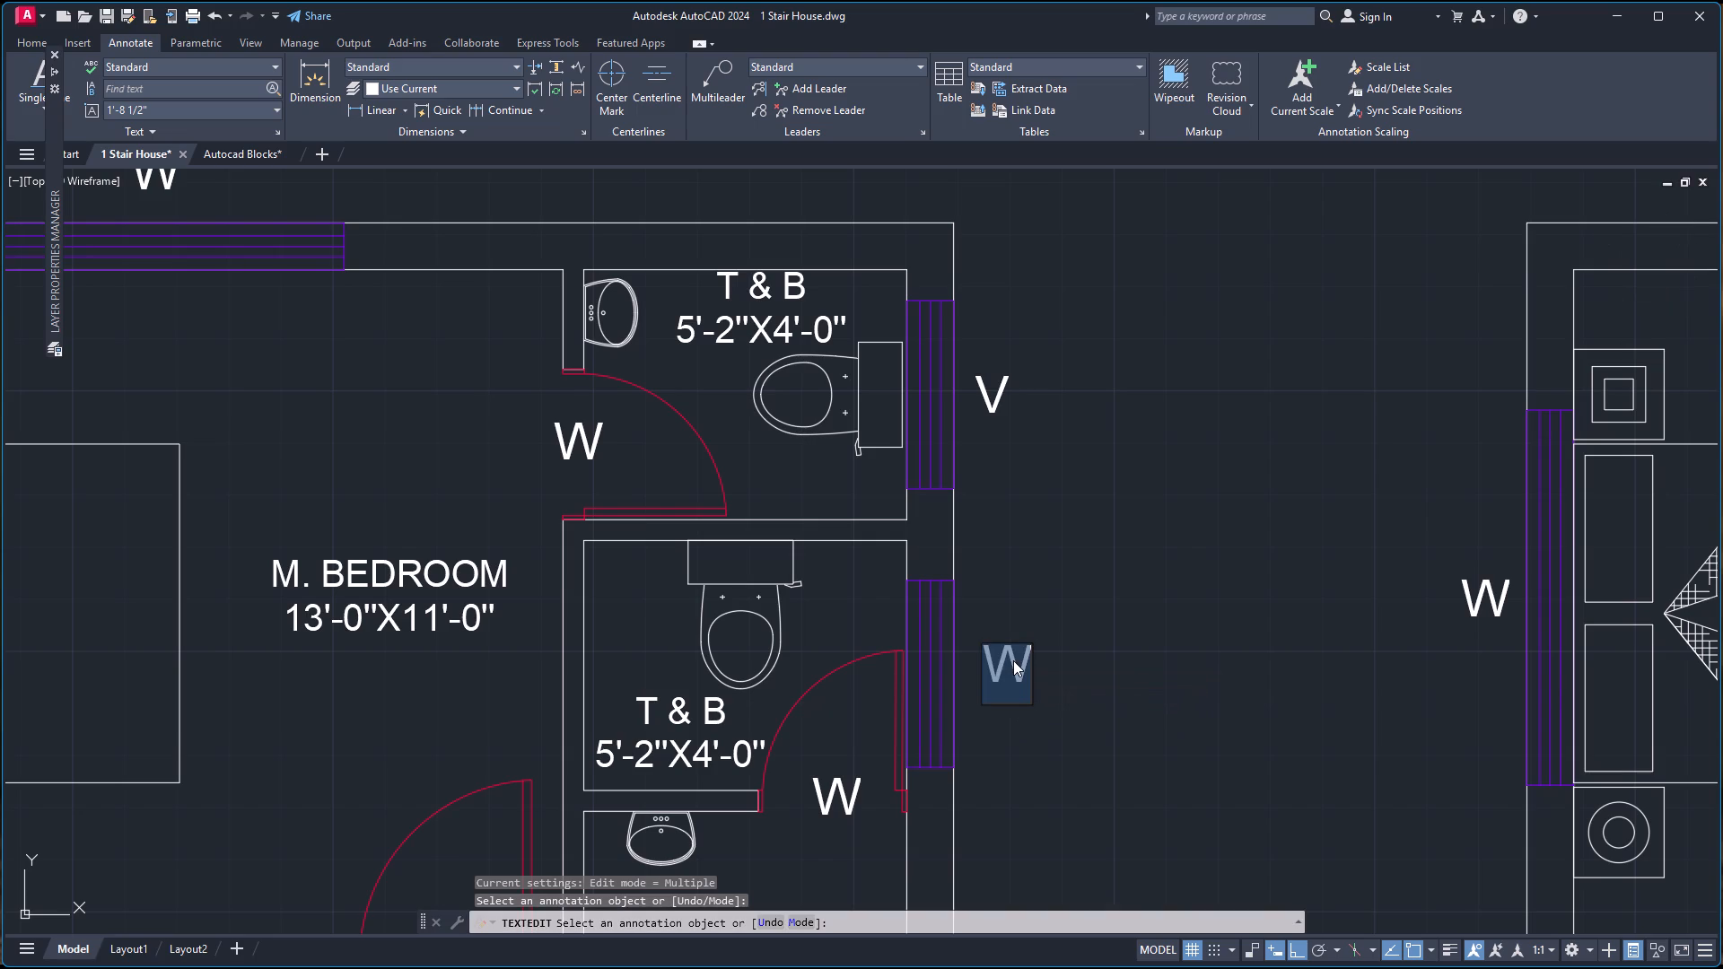
key("v")
key("Return")
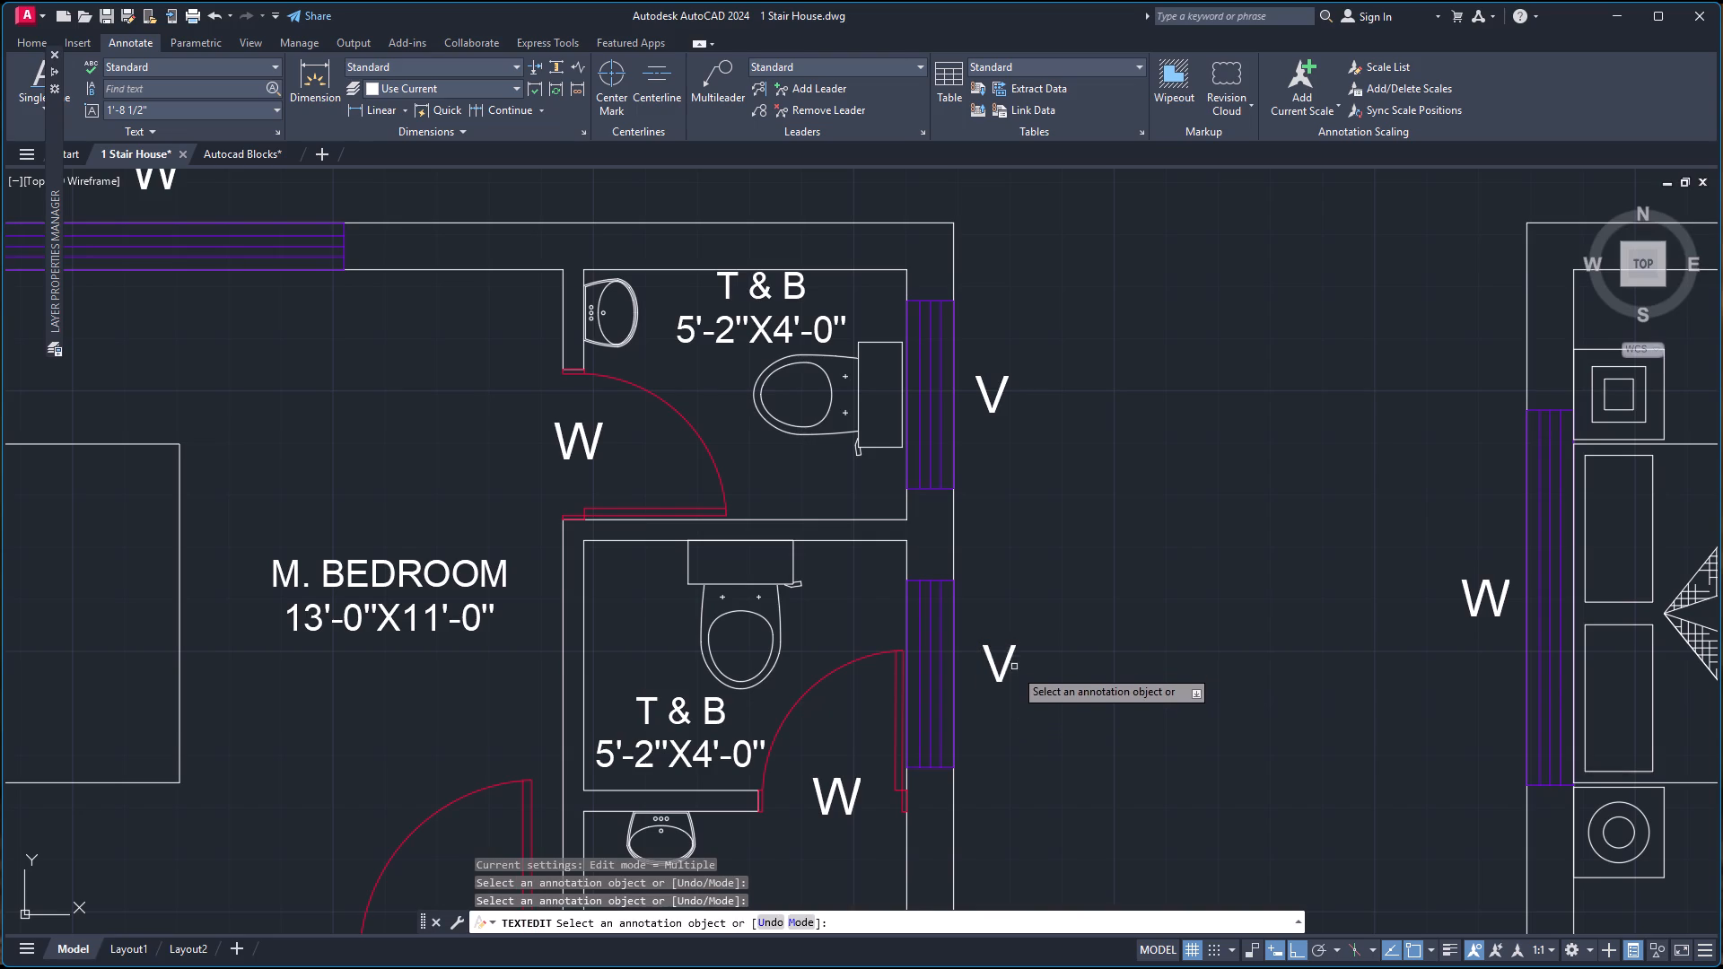
Change the W label at the west plan's south kitchen window to W1.
scroll(1014, 673, "down", 2)
scroll(1015, 822, "up", 1)
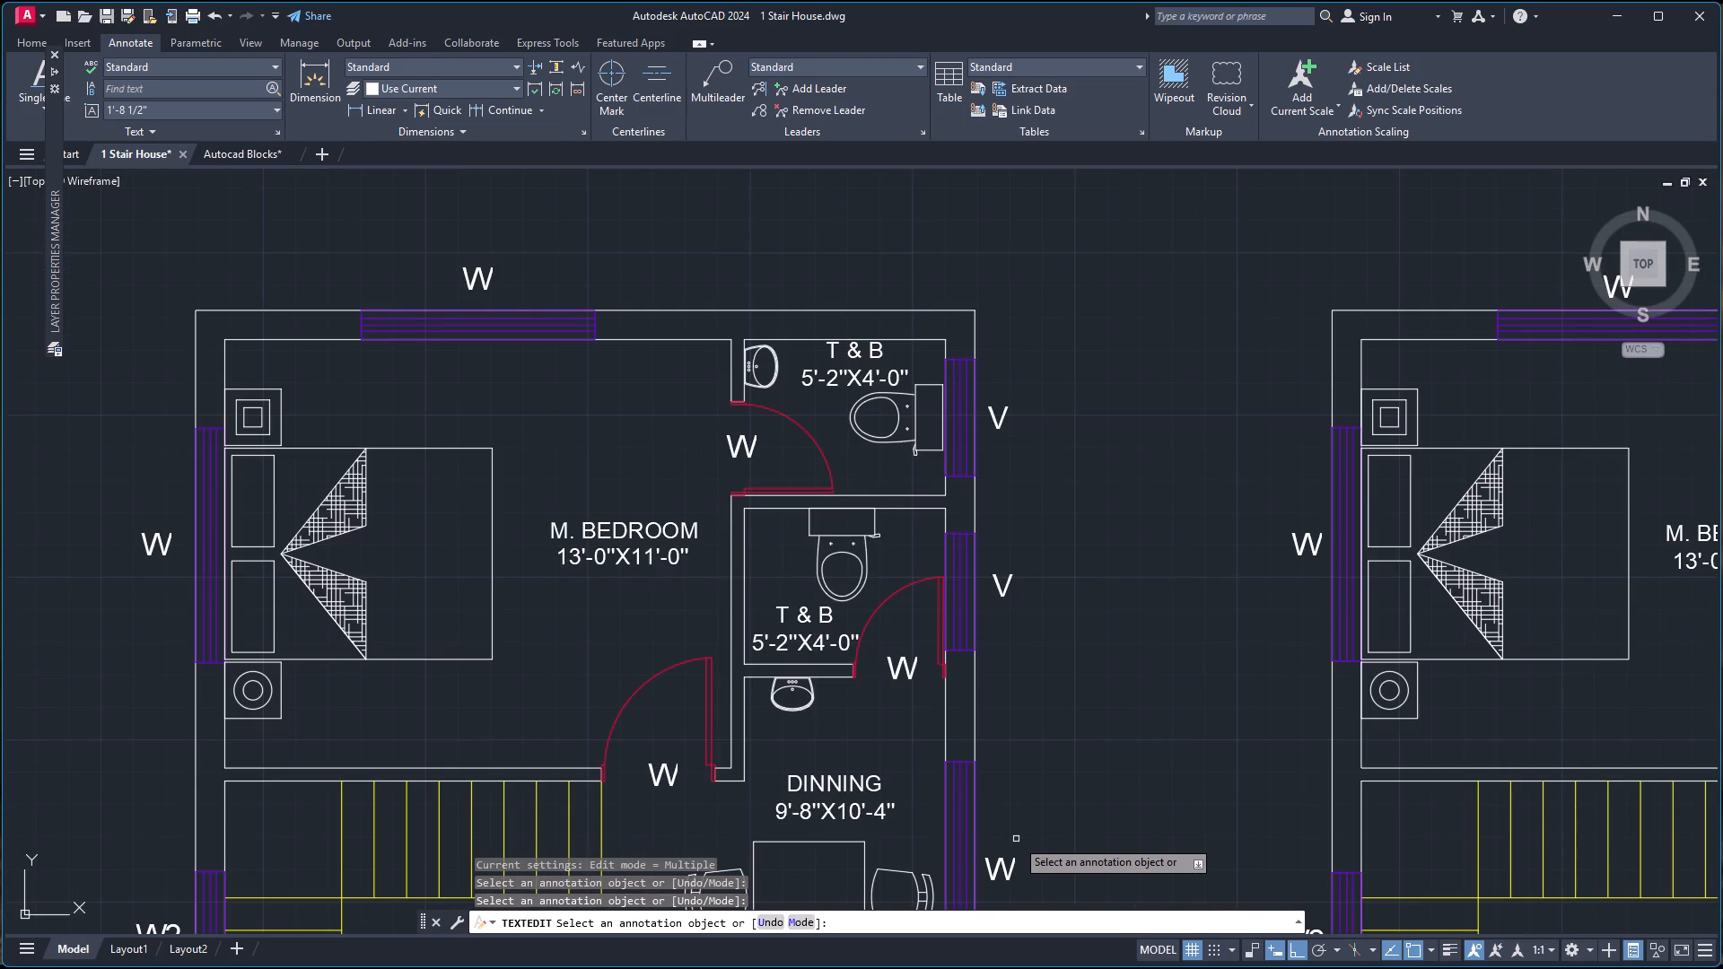
scroll(1016, 839, "down", 3)
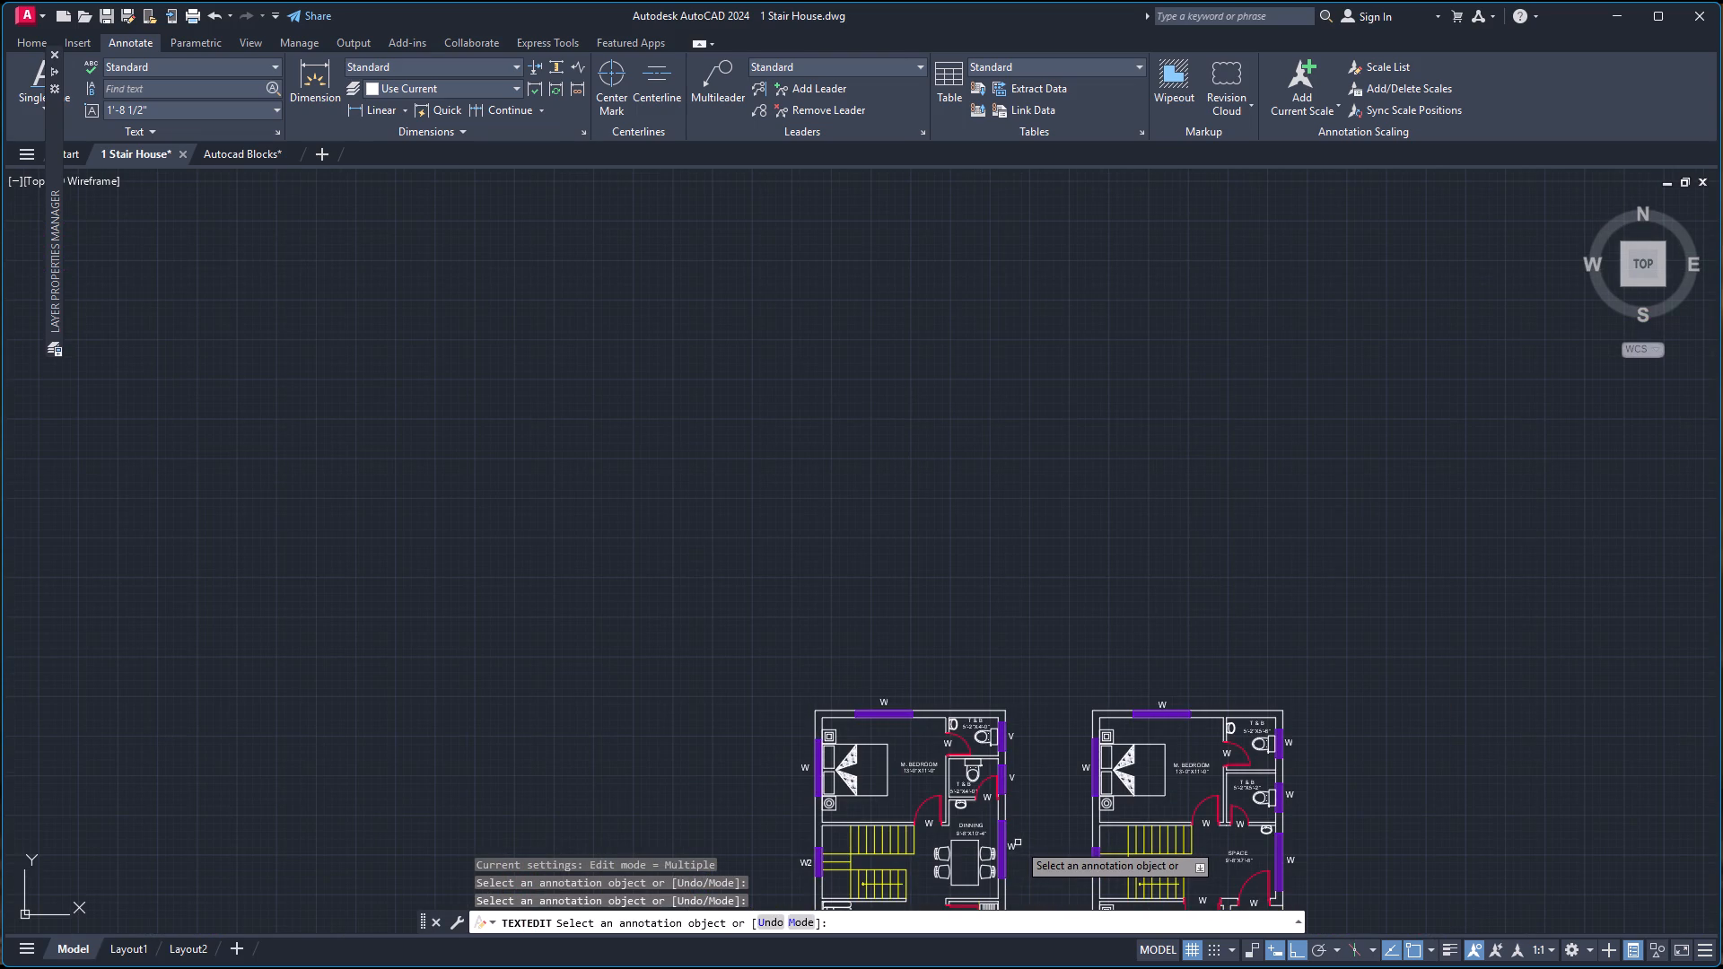
scroll(1018, 842, "down", 3)
scroll(1006, 902, "up", 3)
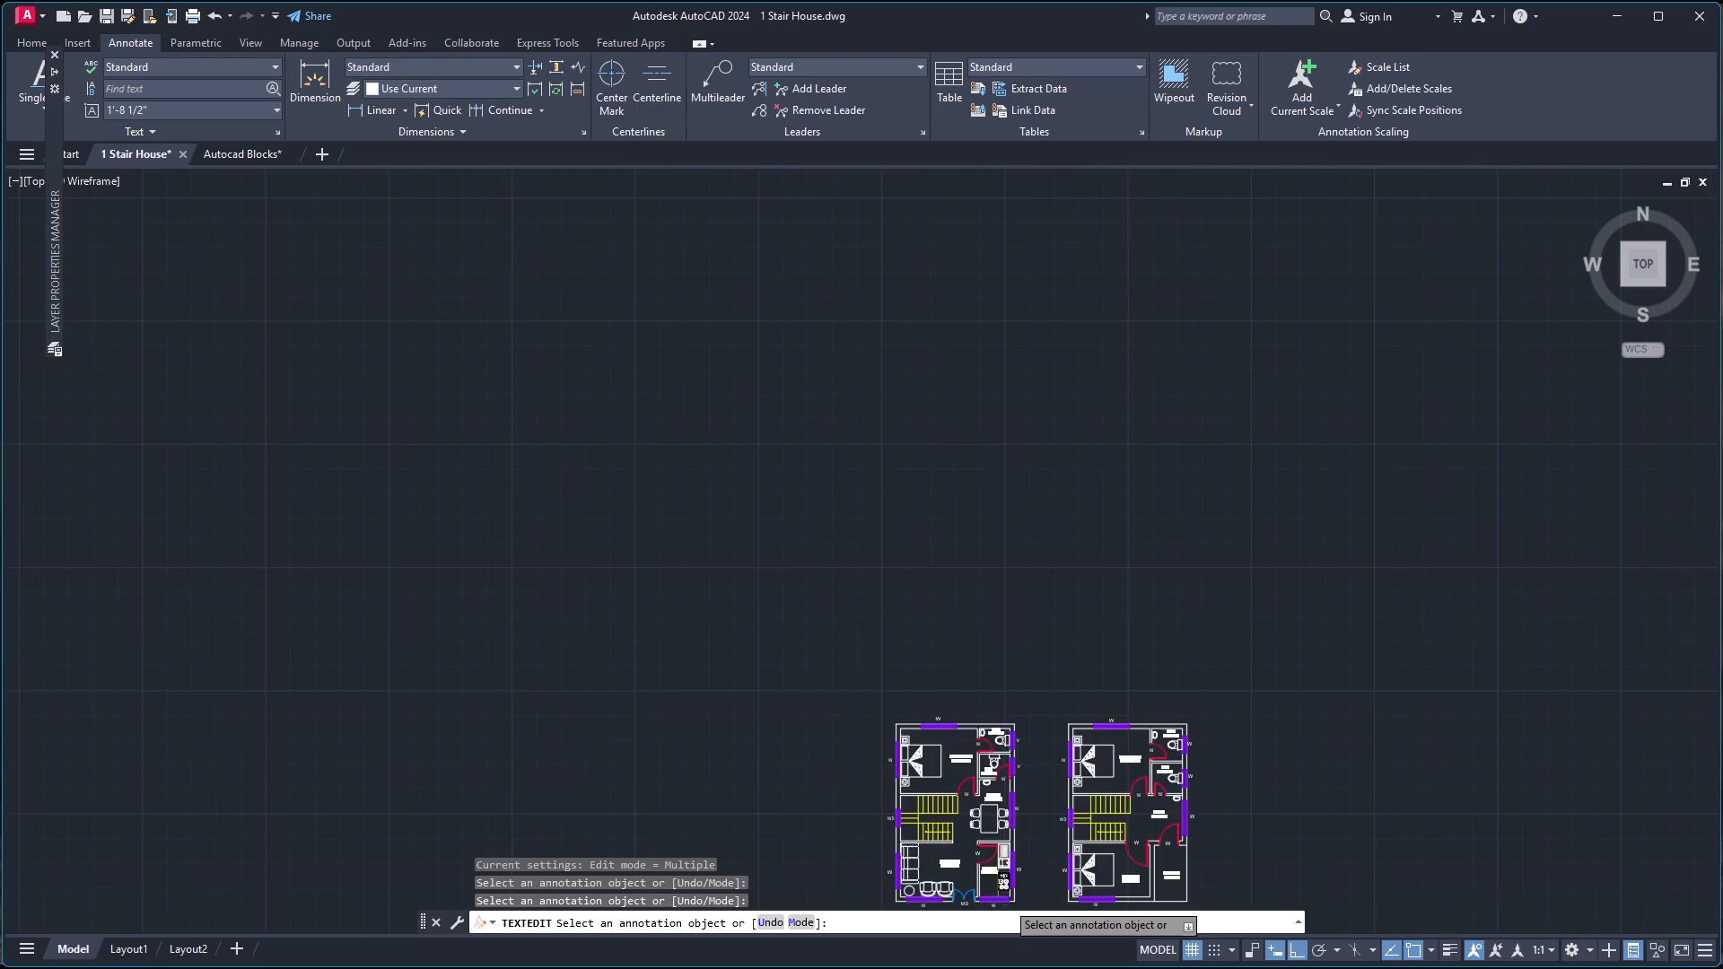
scroll(1001, 921, "up", 2)
scroll(992, 771, "down", 2)
scroll(991, 838, "up", 1)
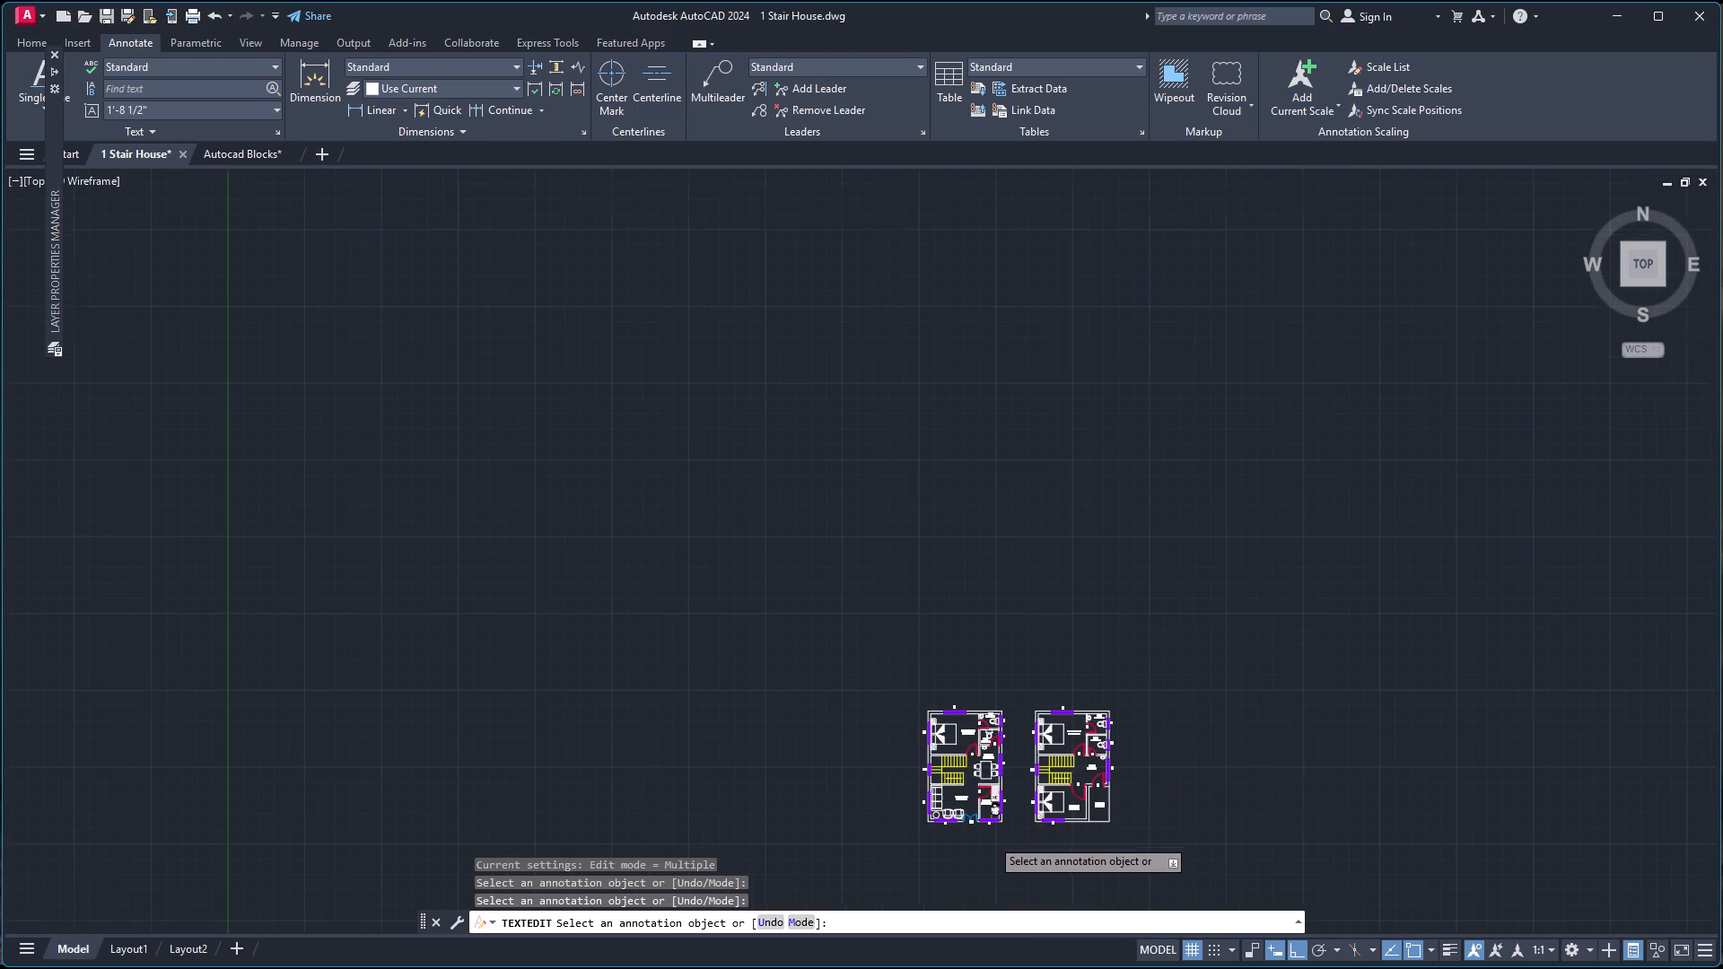
scroll(991, 838, "up", 5)
double_click(924, 720)
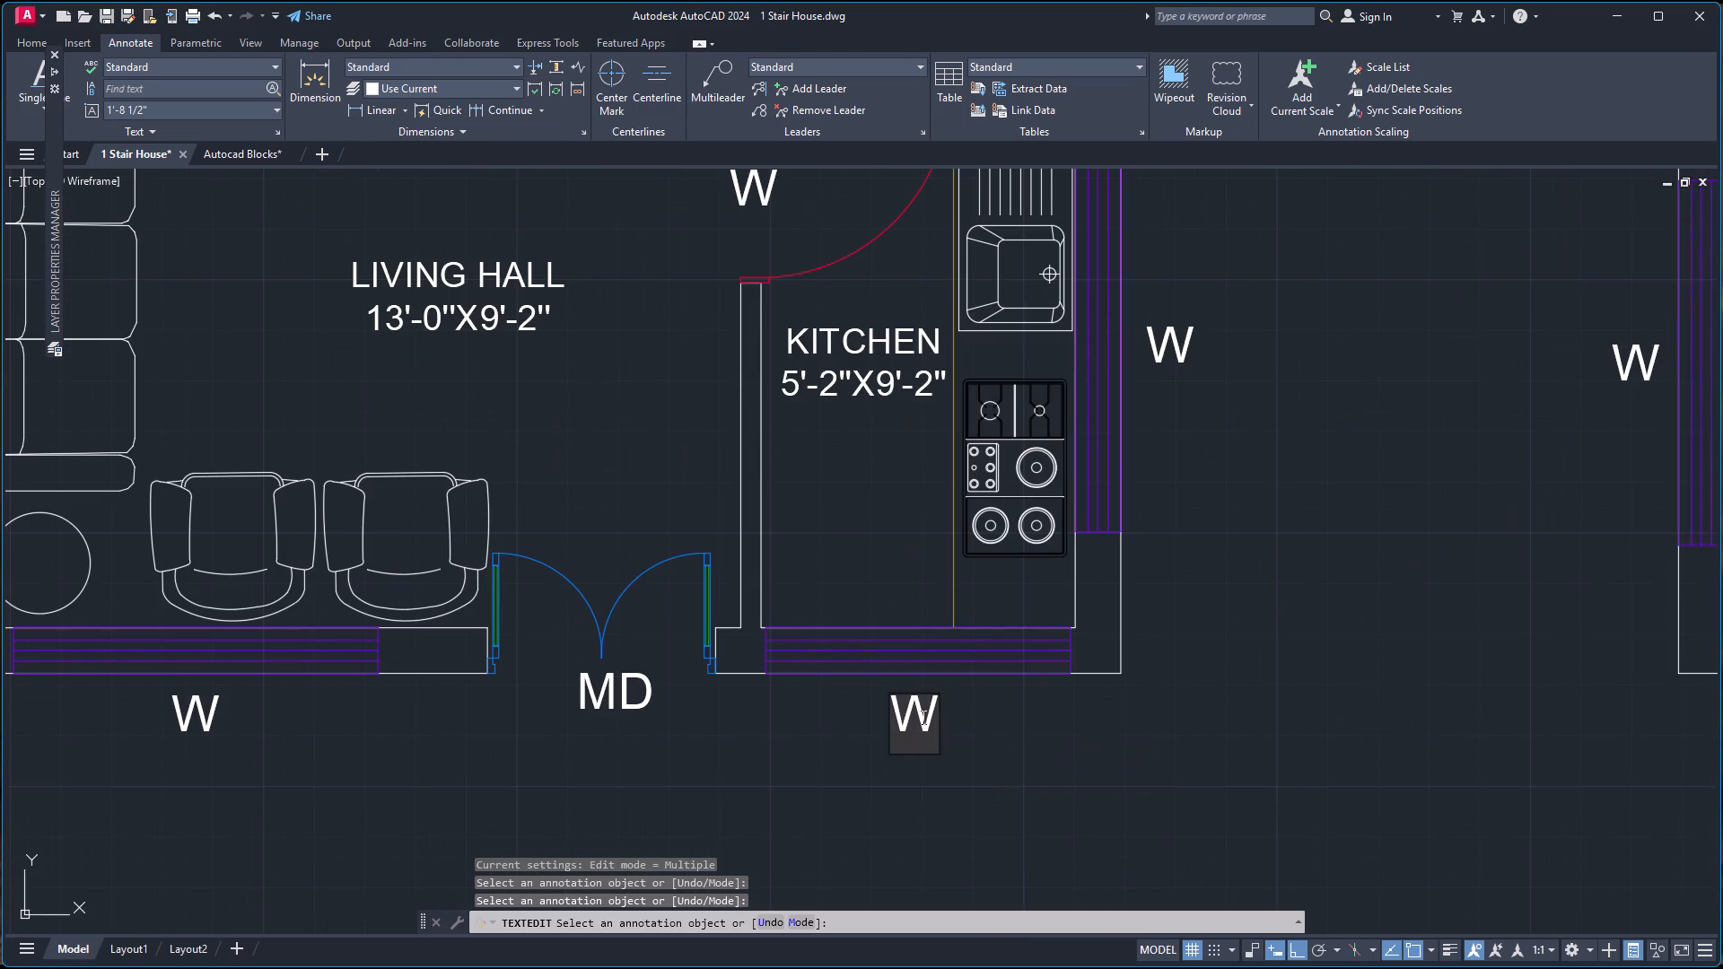
key("w")
key("1")
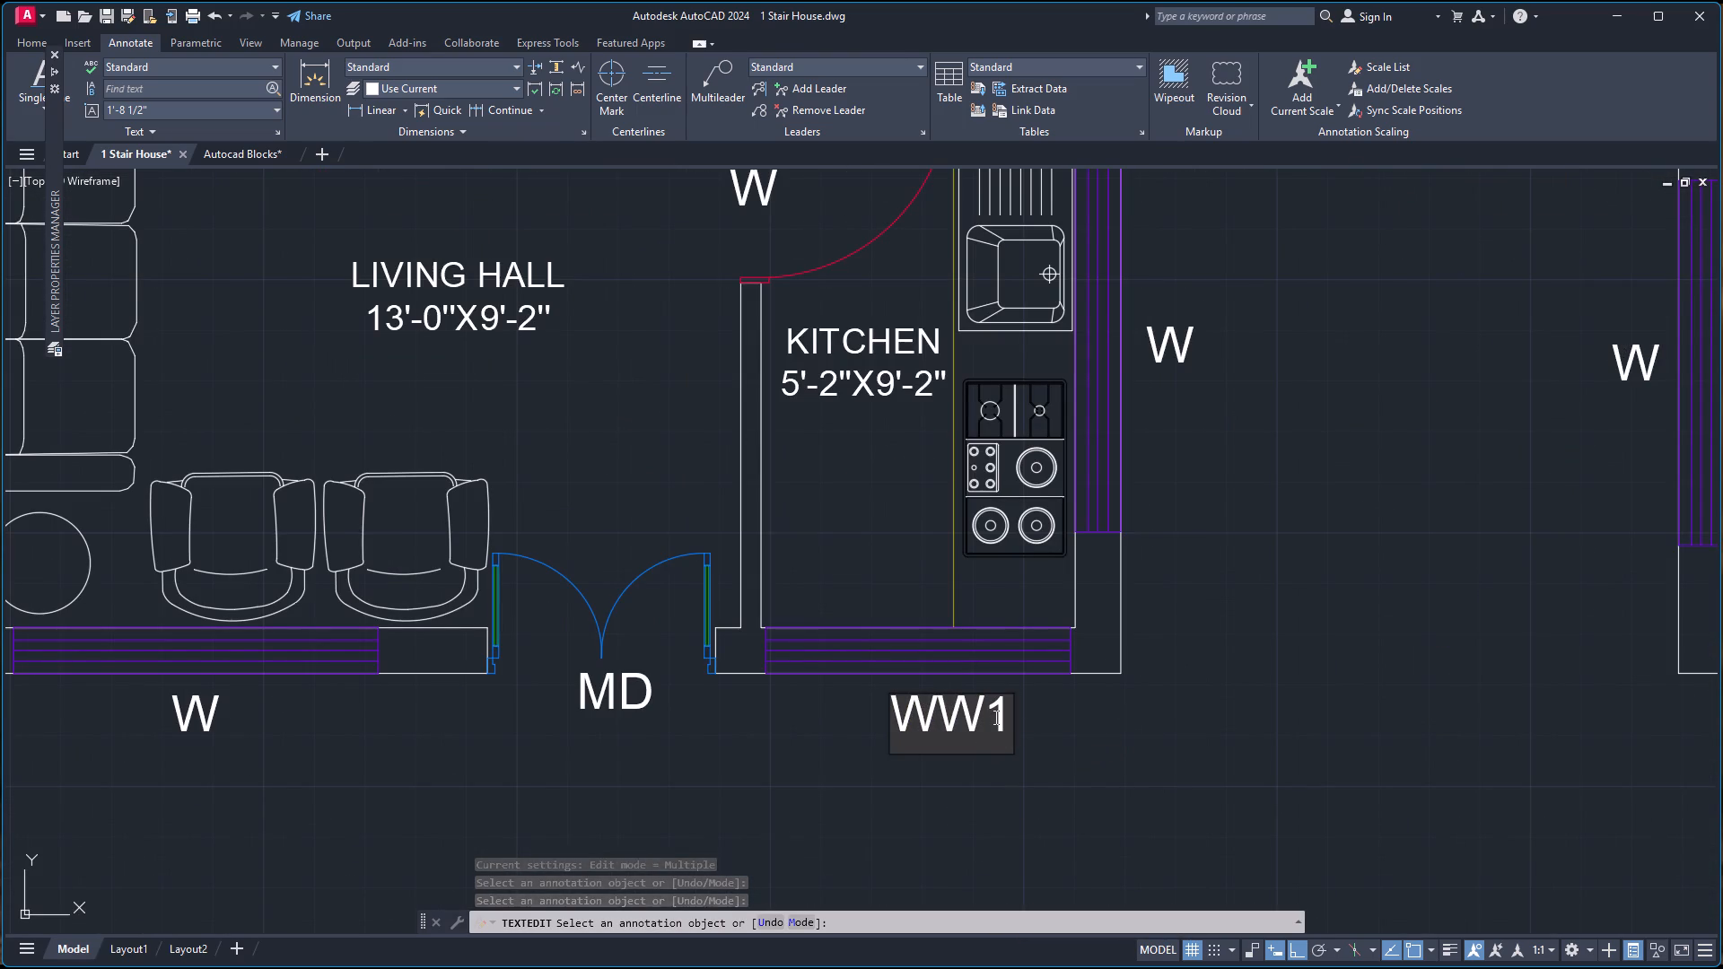
key("Left")
key("BackSpace")
left_click(1063, 712)
Change the W label at the west plan's master bedroom entrance door, beside the stair, to D.
scroll(1170, 662, "down", 2)
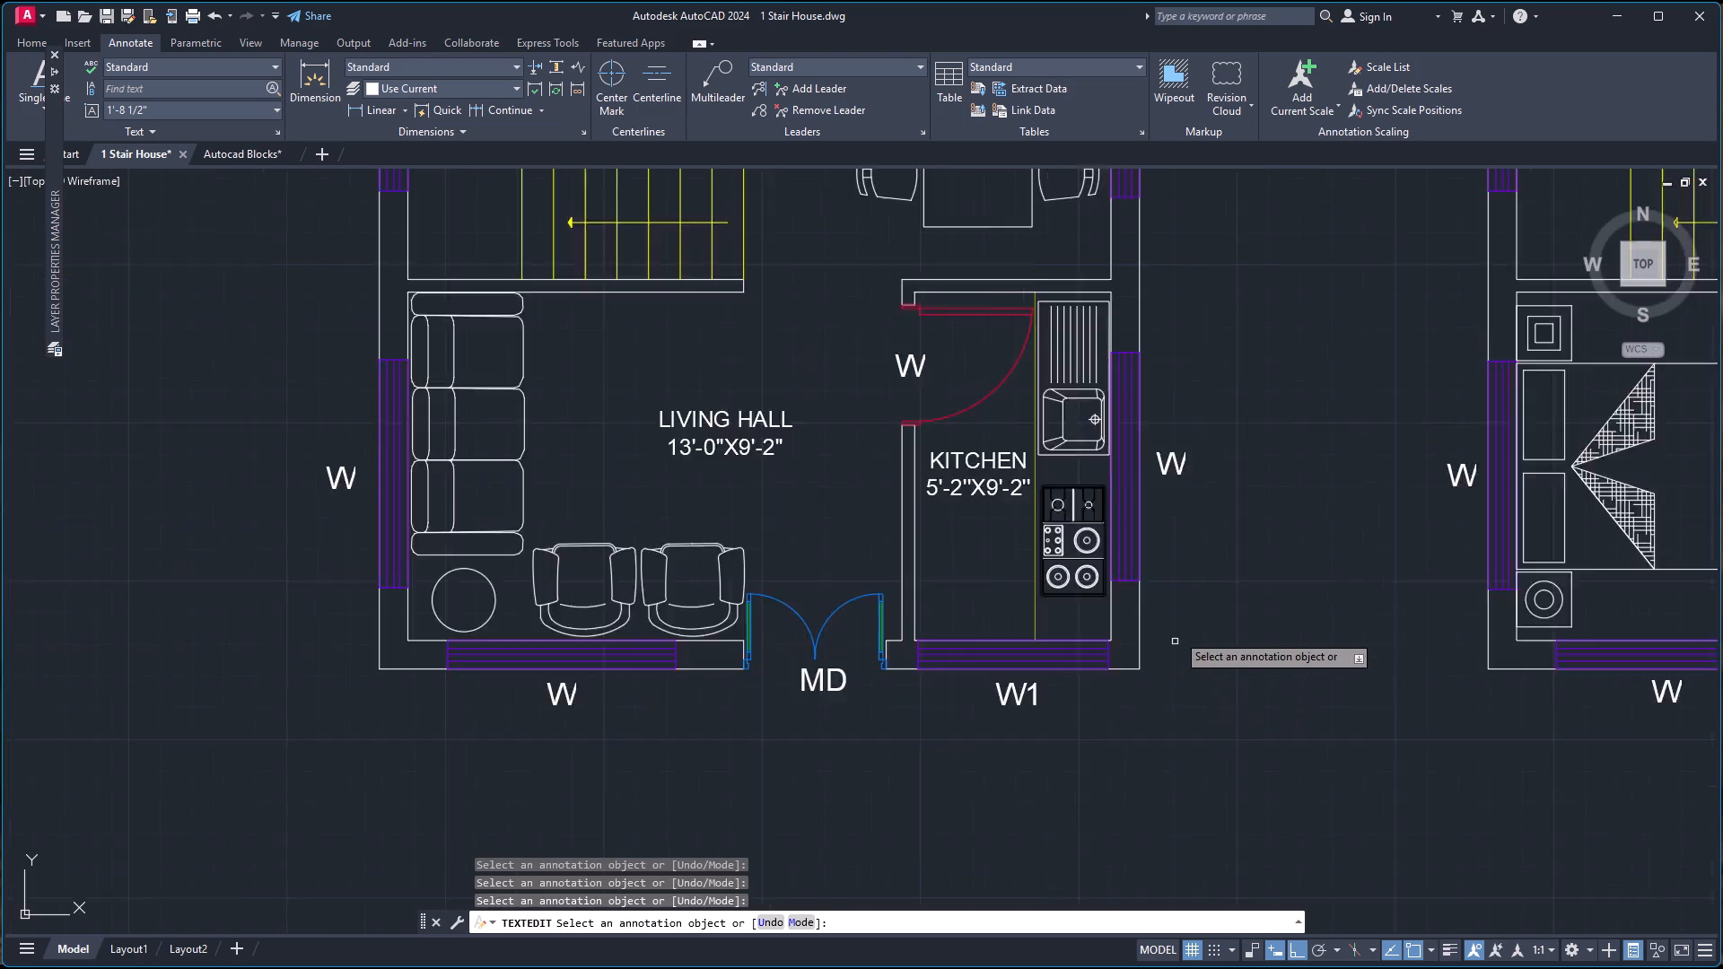
scroll(1179, 621, "down", 1)
scroll(1007, 406, "up", 1)
left_click(1065, 341)
left_click(1066, 336)
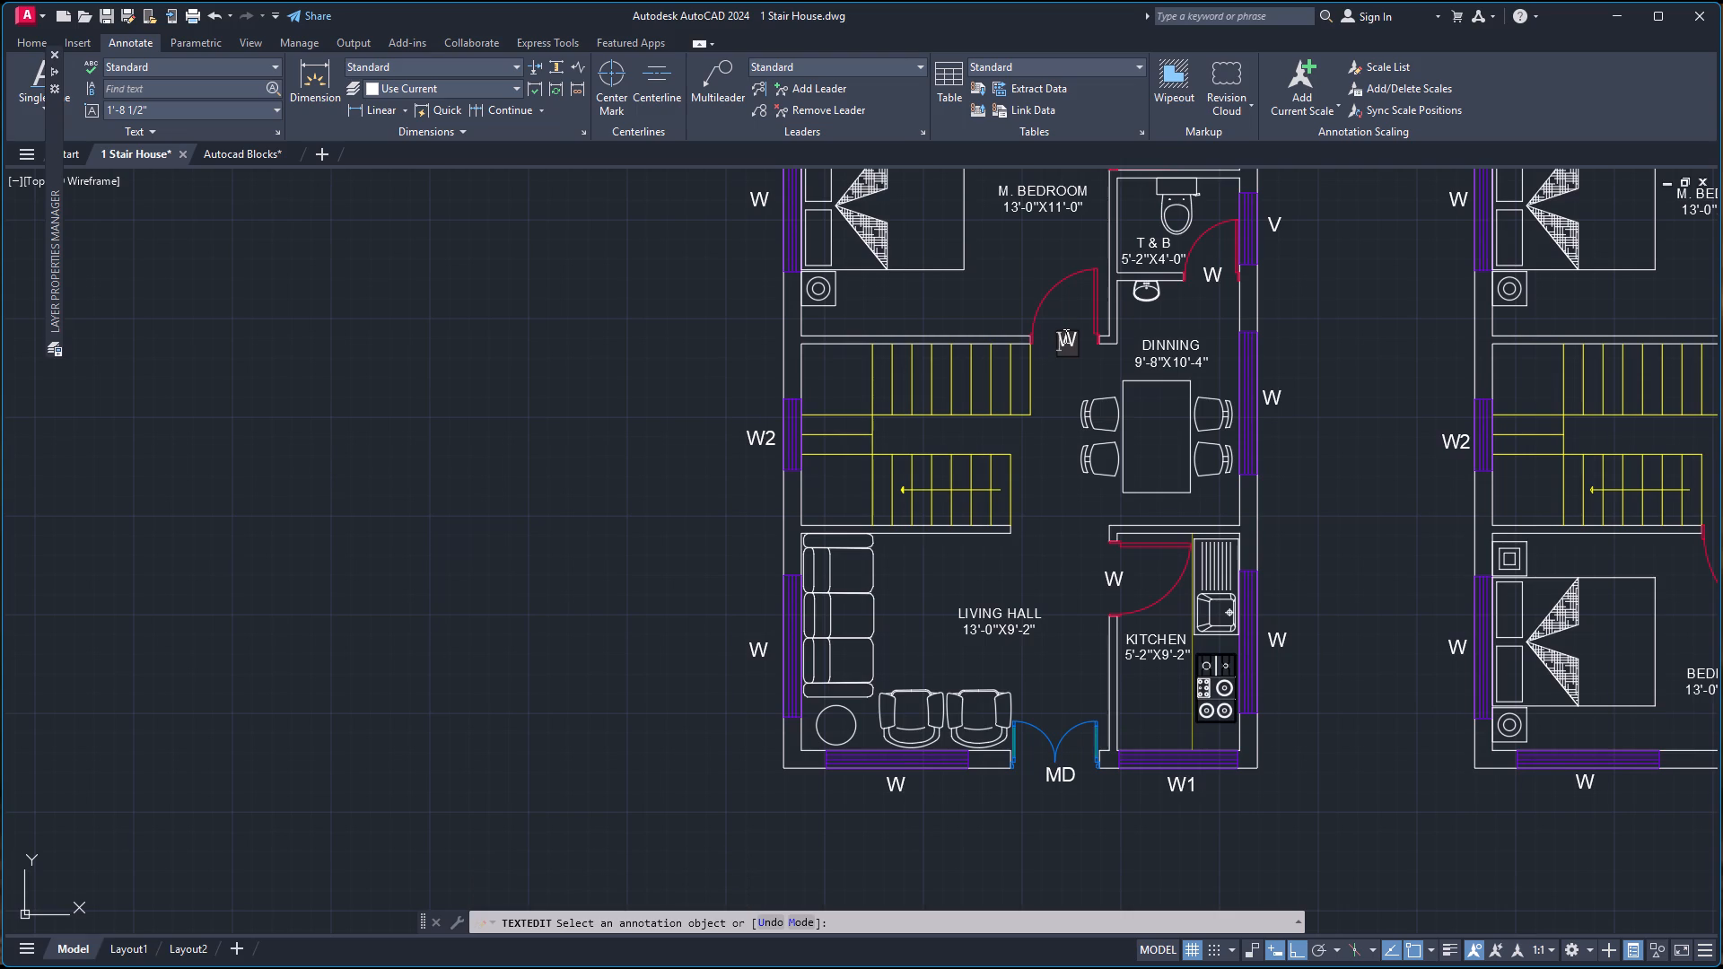
key("d")
key("BackSpace")
key("ctrl+a")
key("d")
Change the W labels at both T & B doors of the west plan to D1.
scroll(1271, 294, "down", 2)
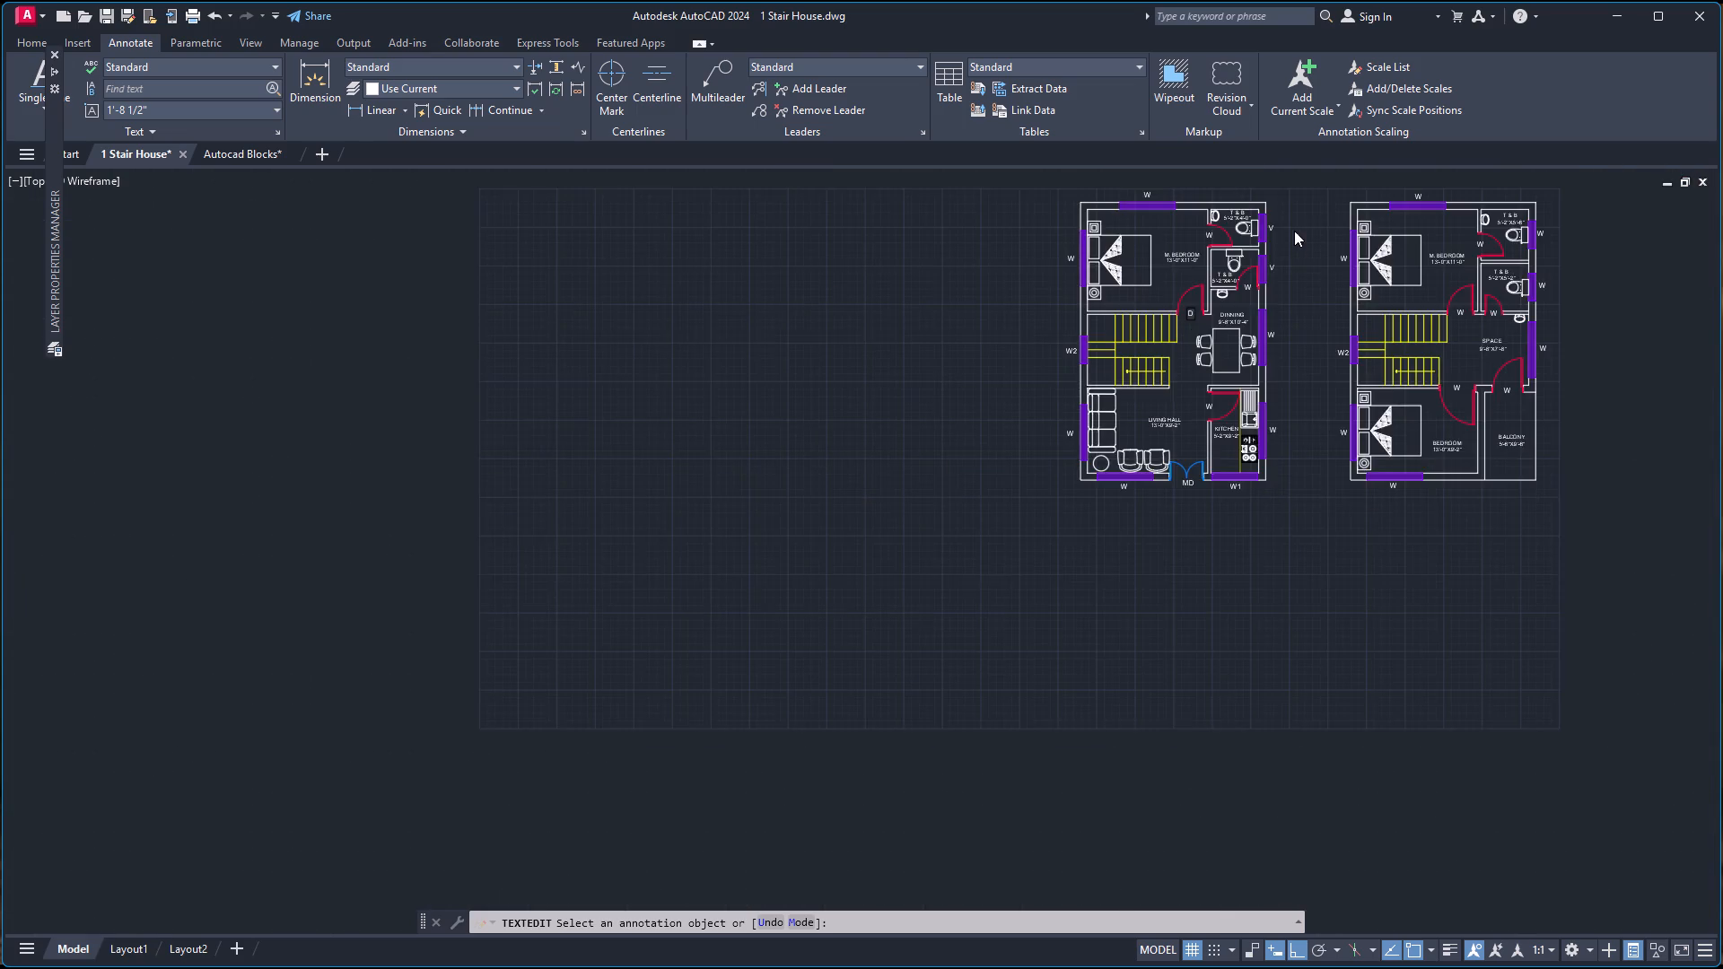
scroll(1294, 219, "up", 2)
double_click(1073, 254)
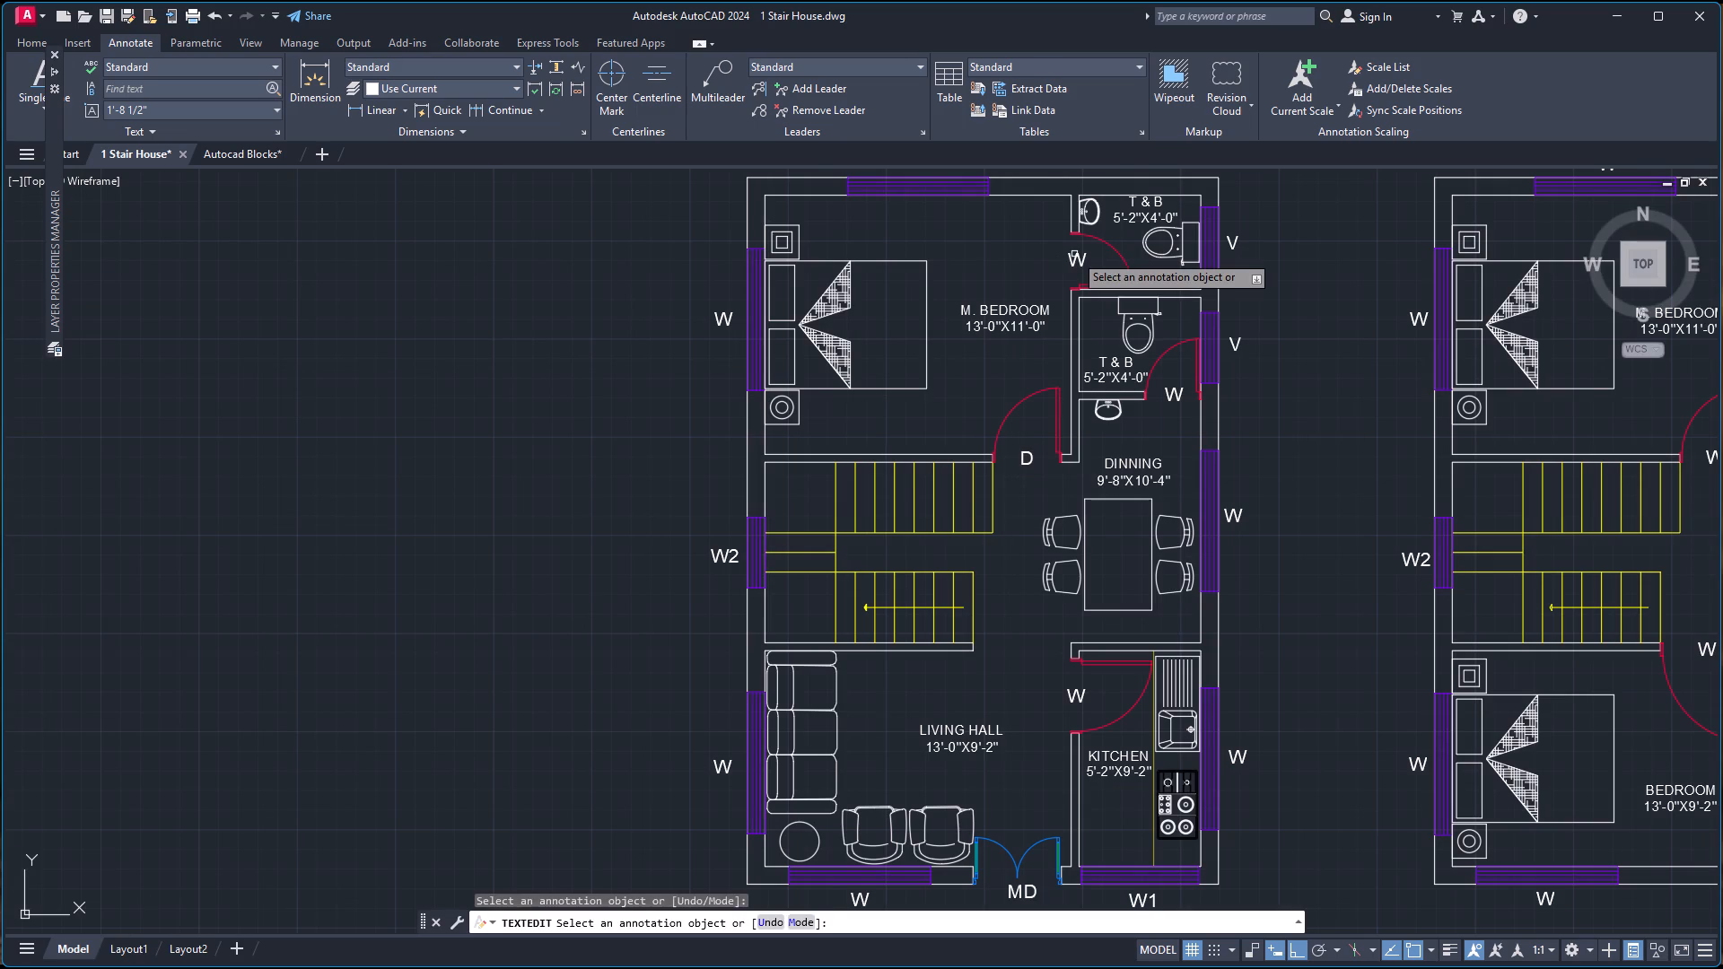
double_click(1075, 256)
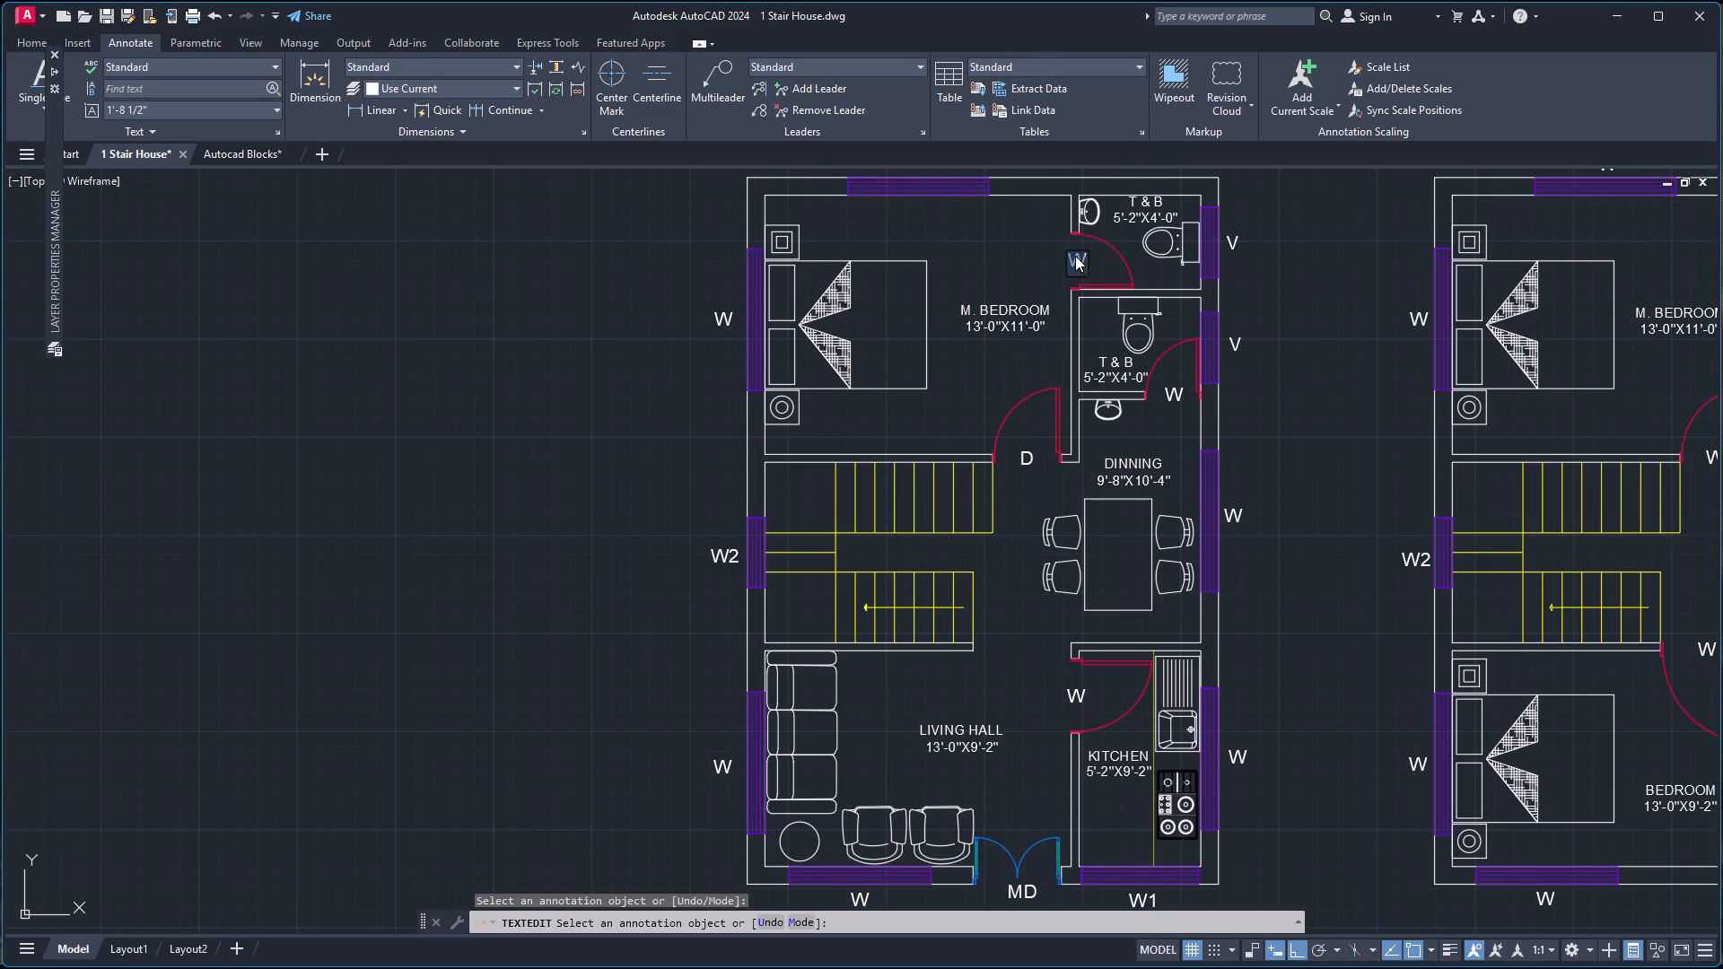
type("D1")
left_click(1179, 387)
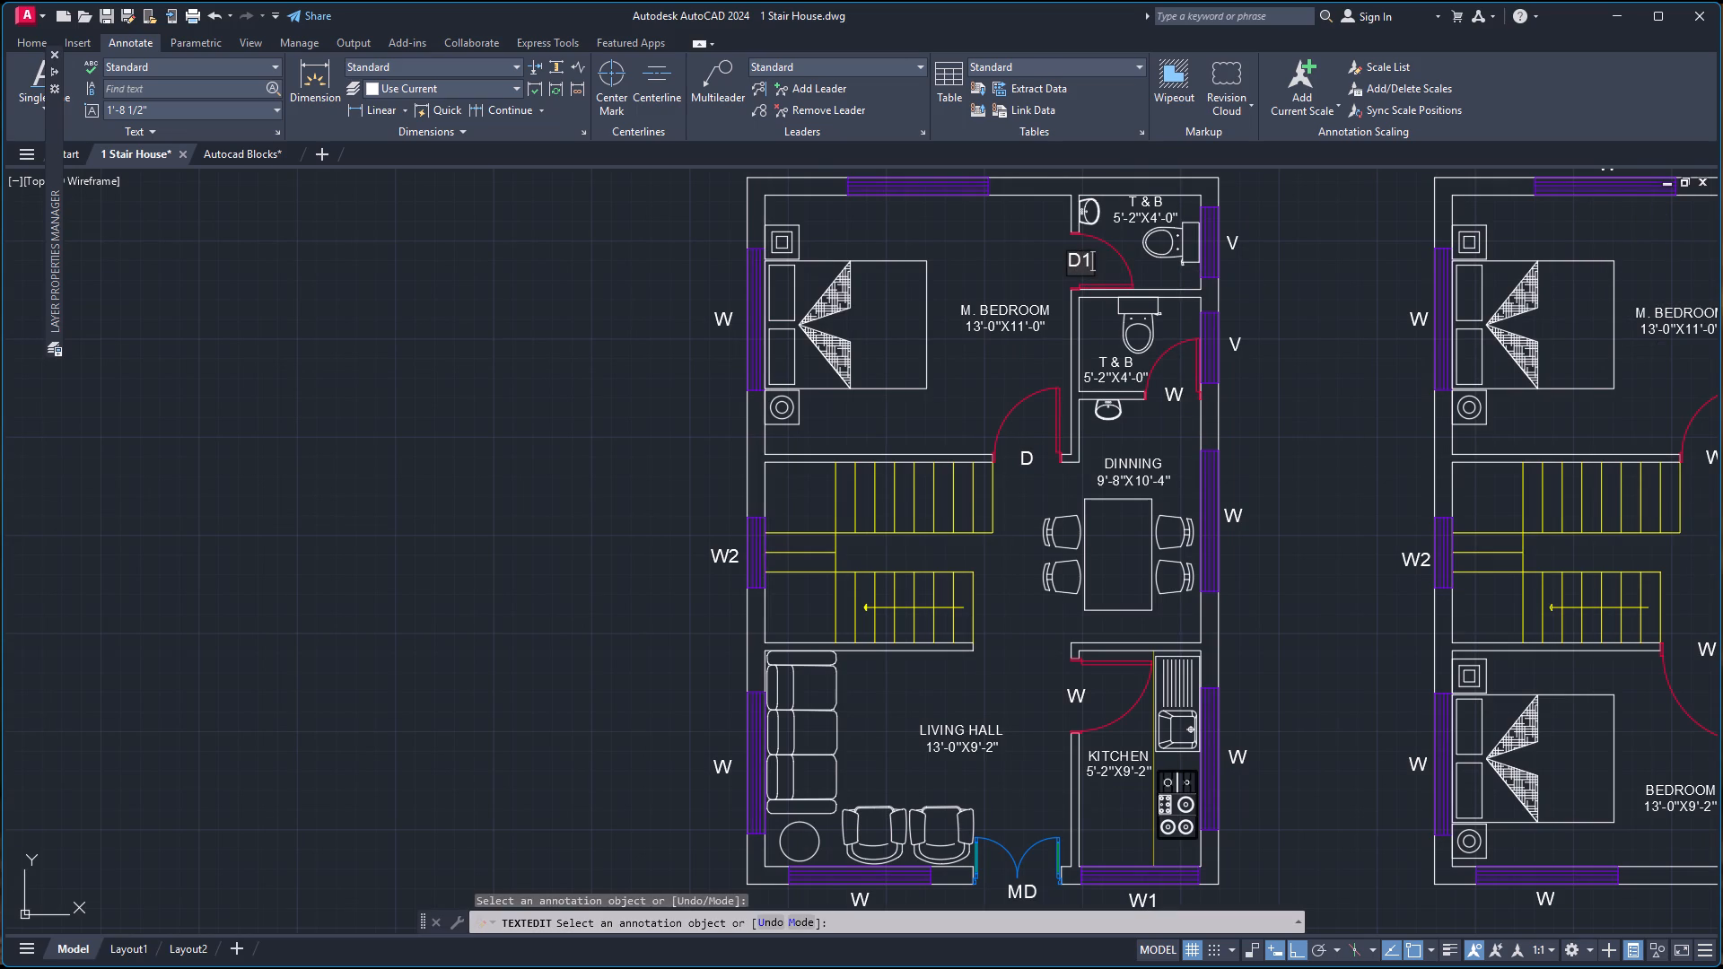
double_click(1179, 391)
type("D1")
Change the W label at the west plan's kitchen door to D.
double_click(1080, 701)
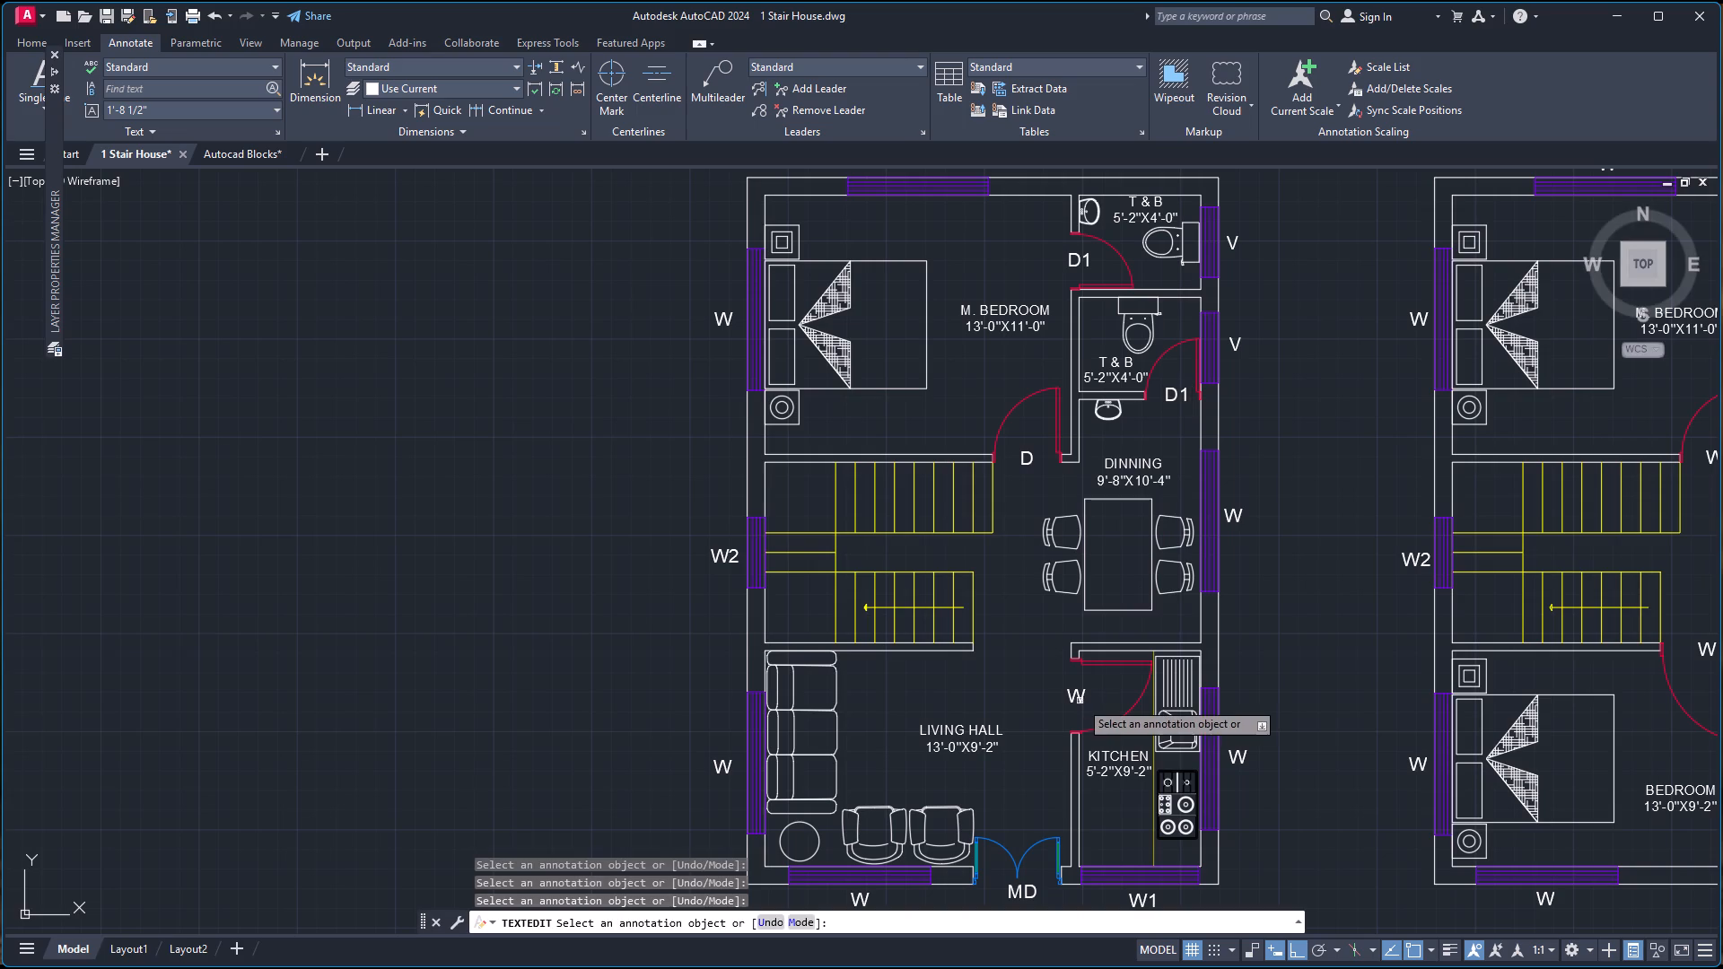
left_click(1074, 698)
double_click(1074, 694)
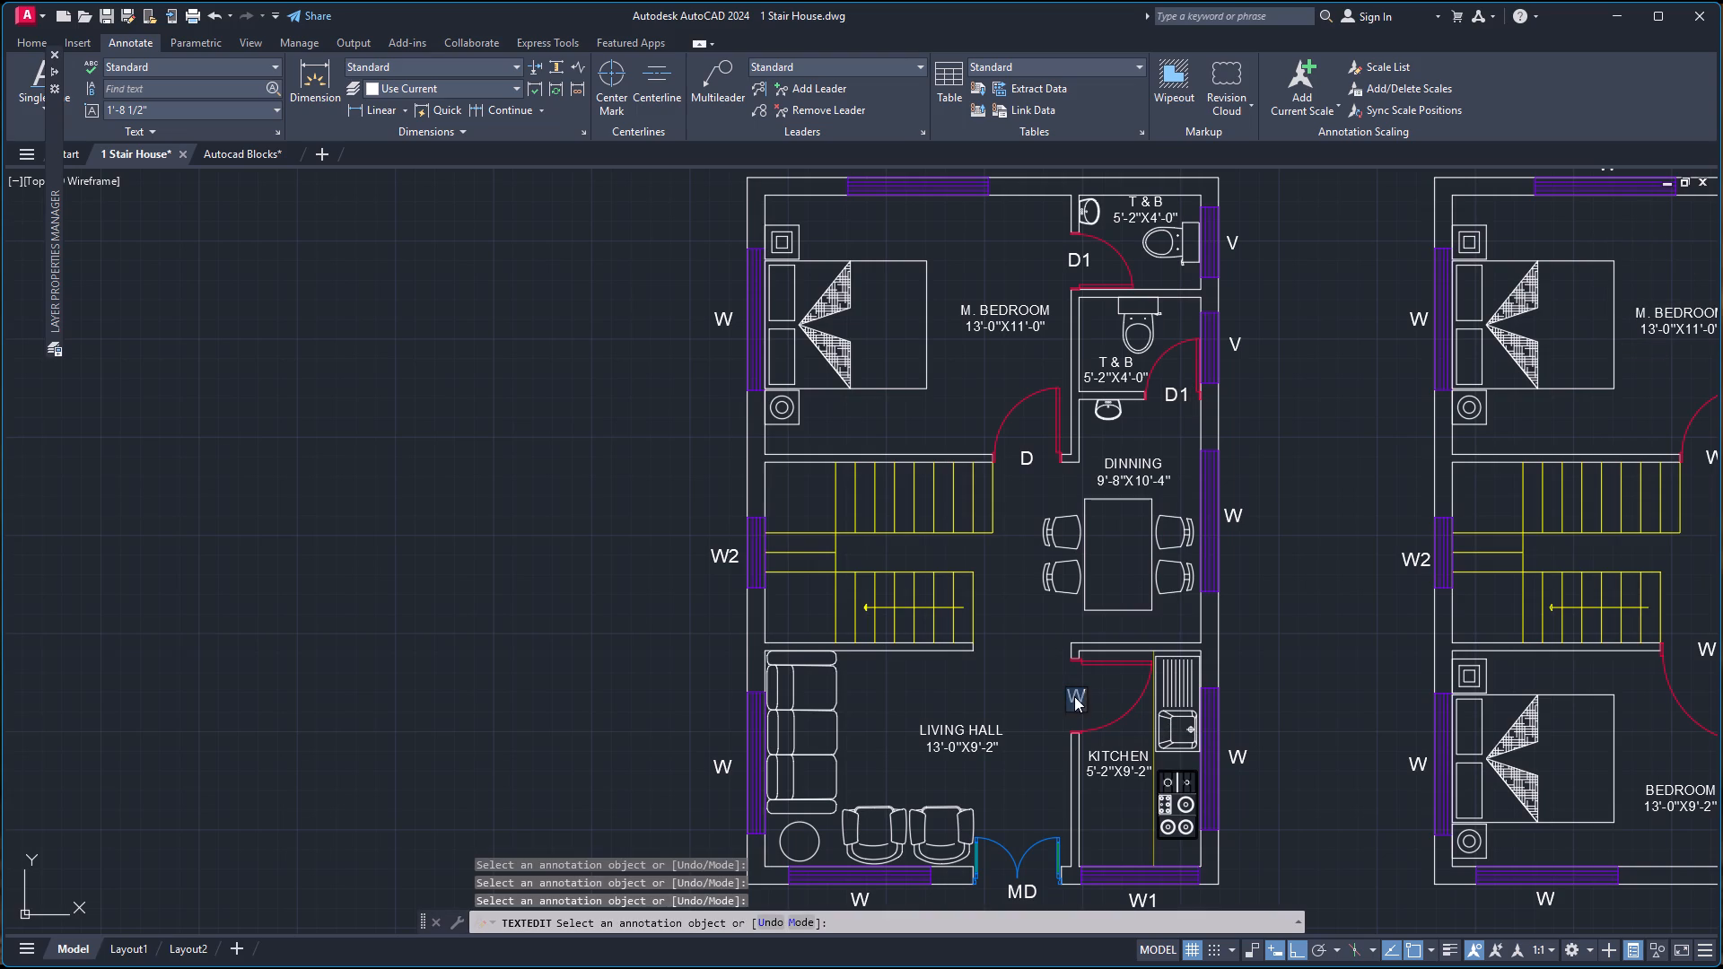
key("d")
left_click(1051, 728)
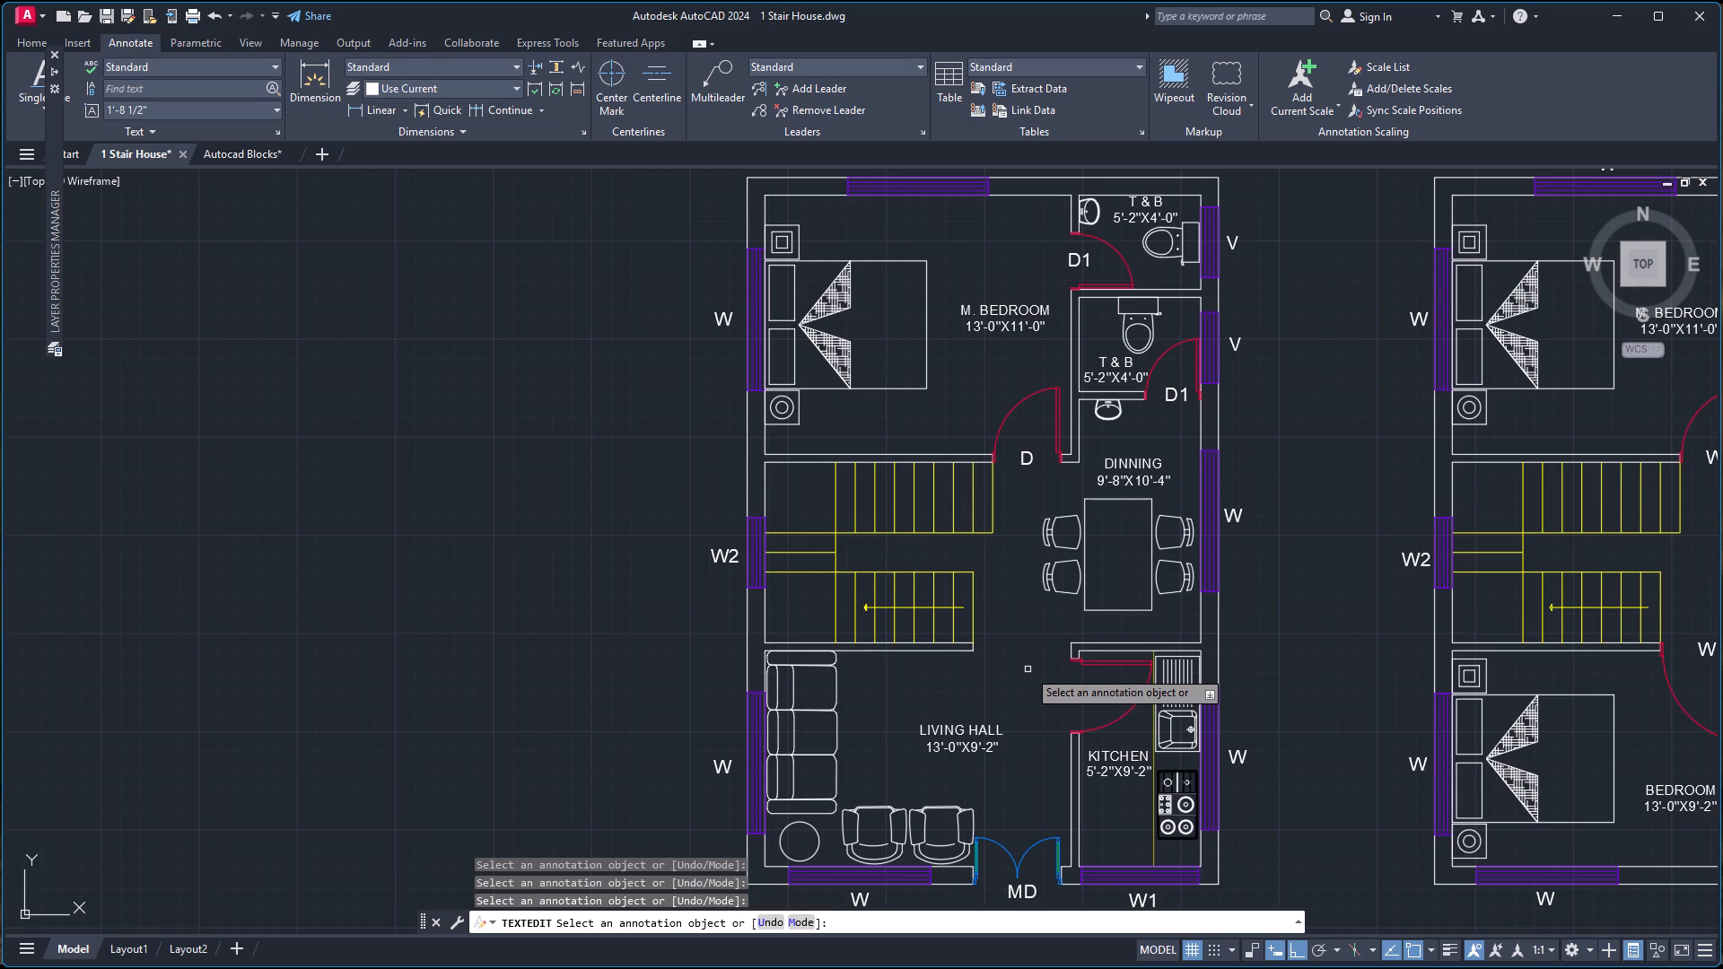
Change the W labels at the two T & B windows on the east plan's east wall to V.
scroll(1034, 641, "down", 2)
scroll(1041, 632, "up", 1)
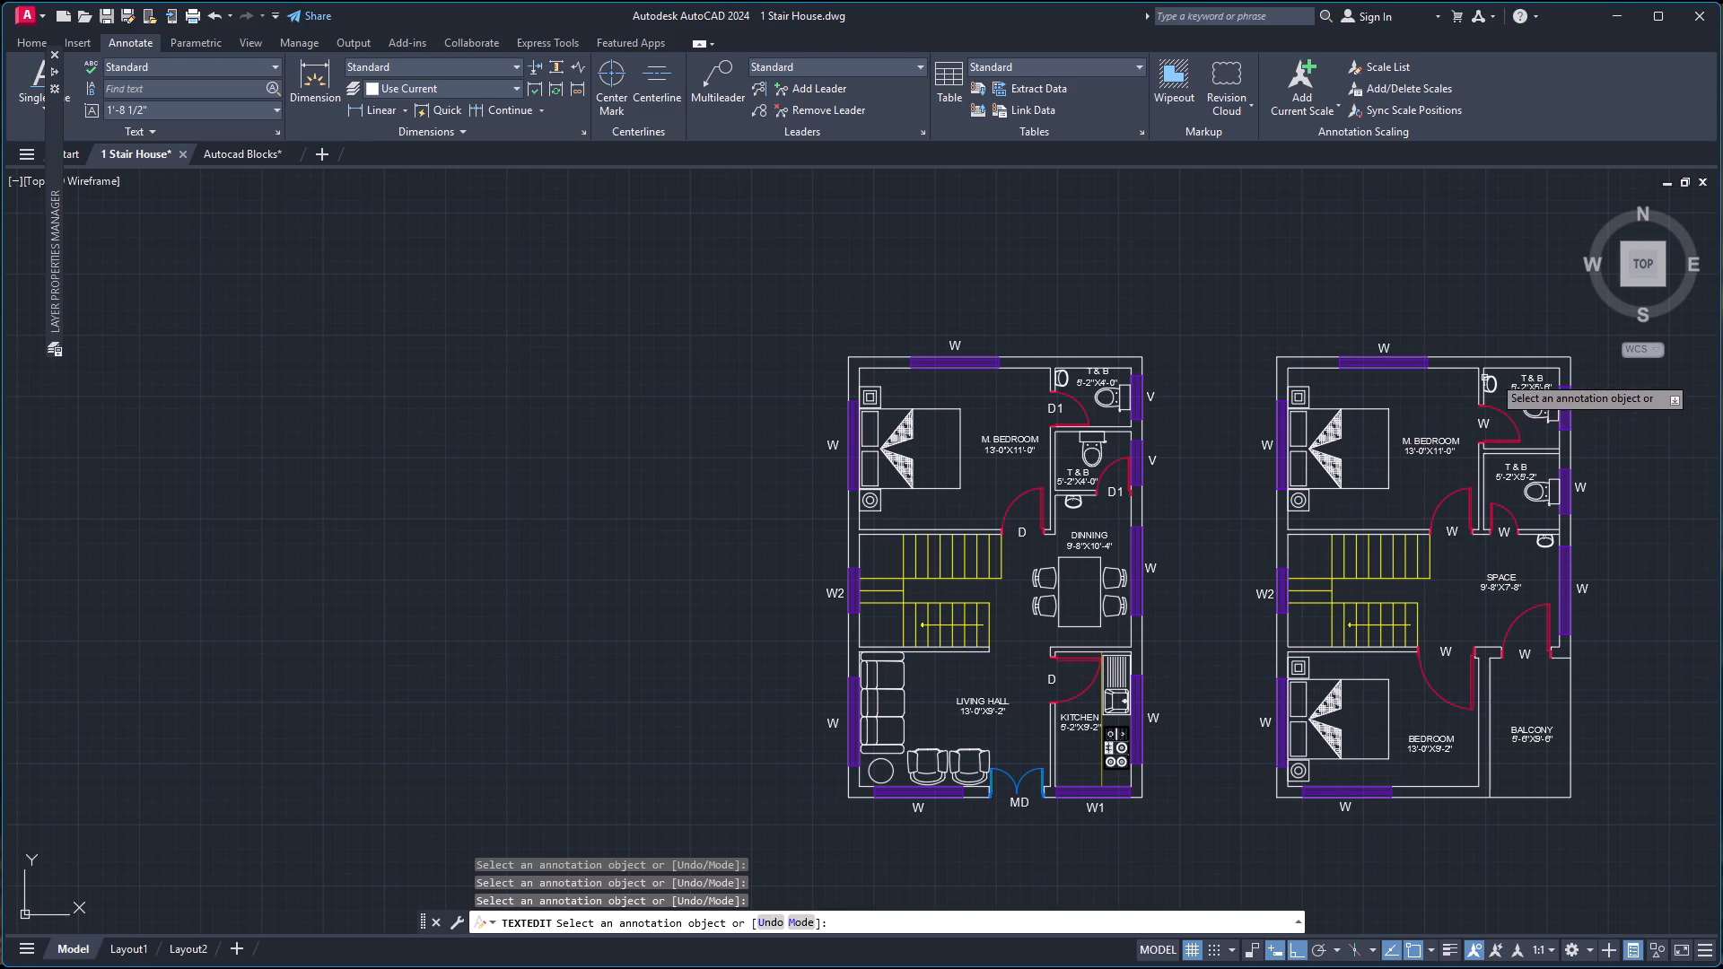
double_click(1579, 406)
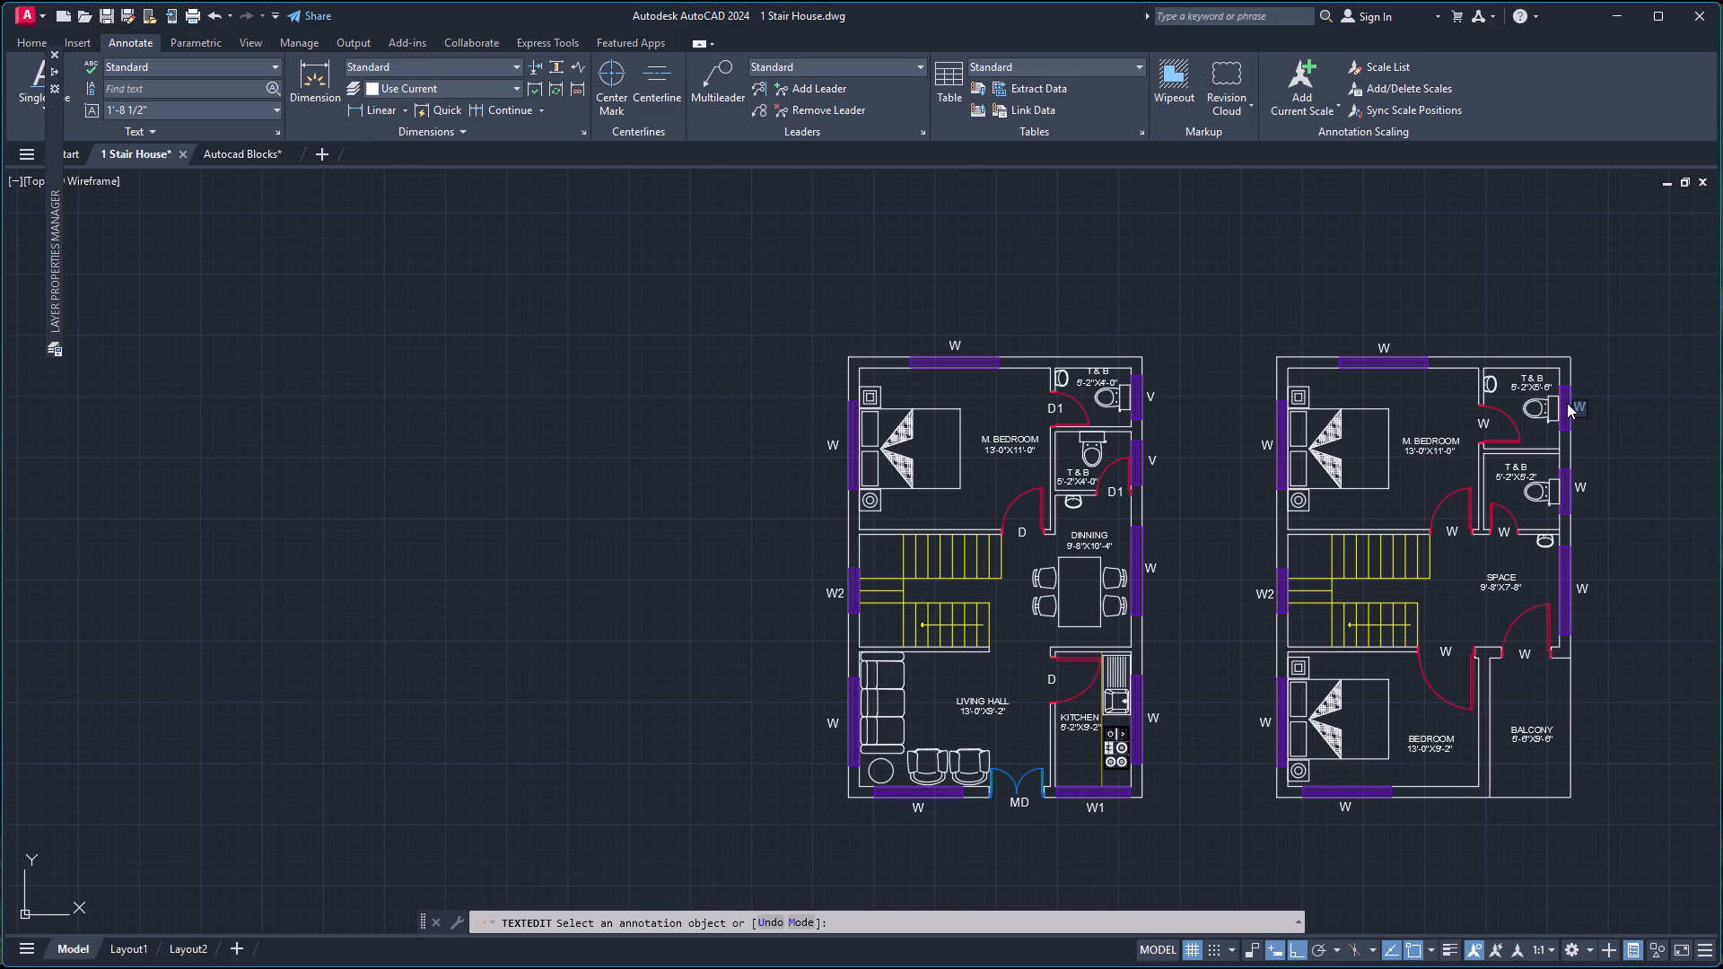
key("v")
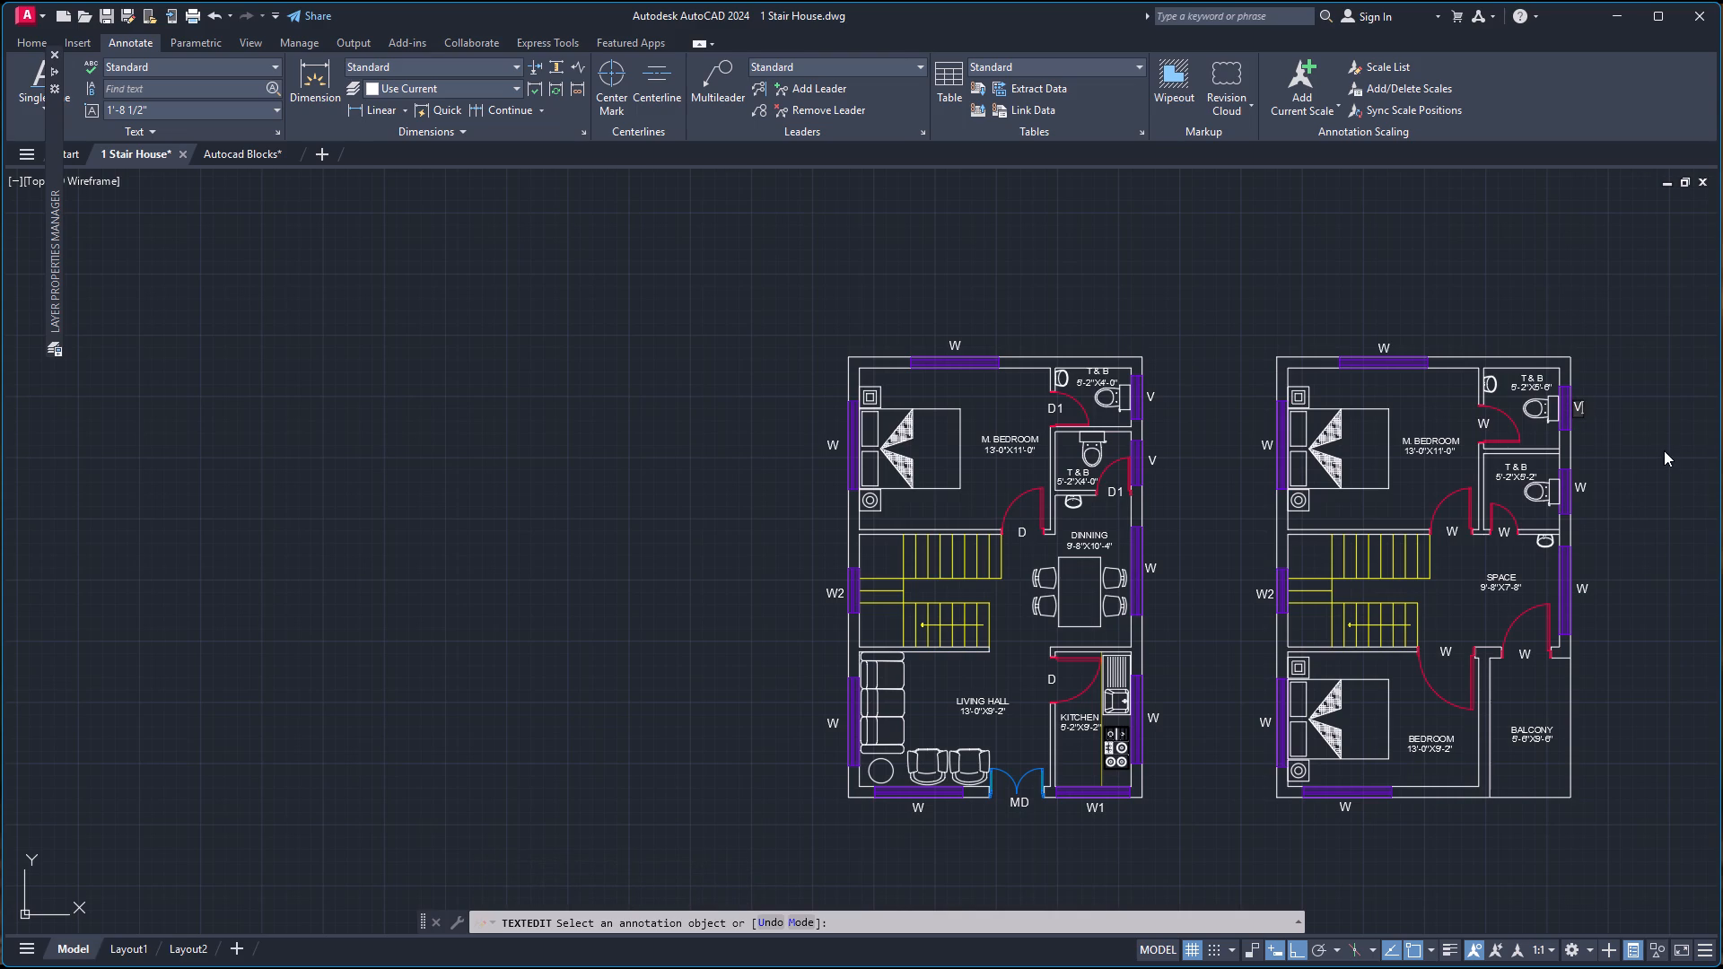
left_click(1657, 454)
double_click(1581, 488)
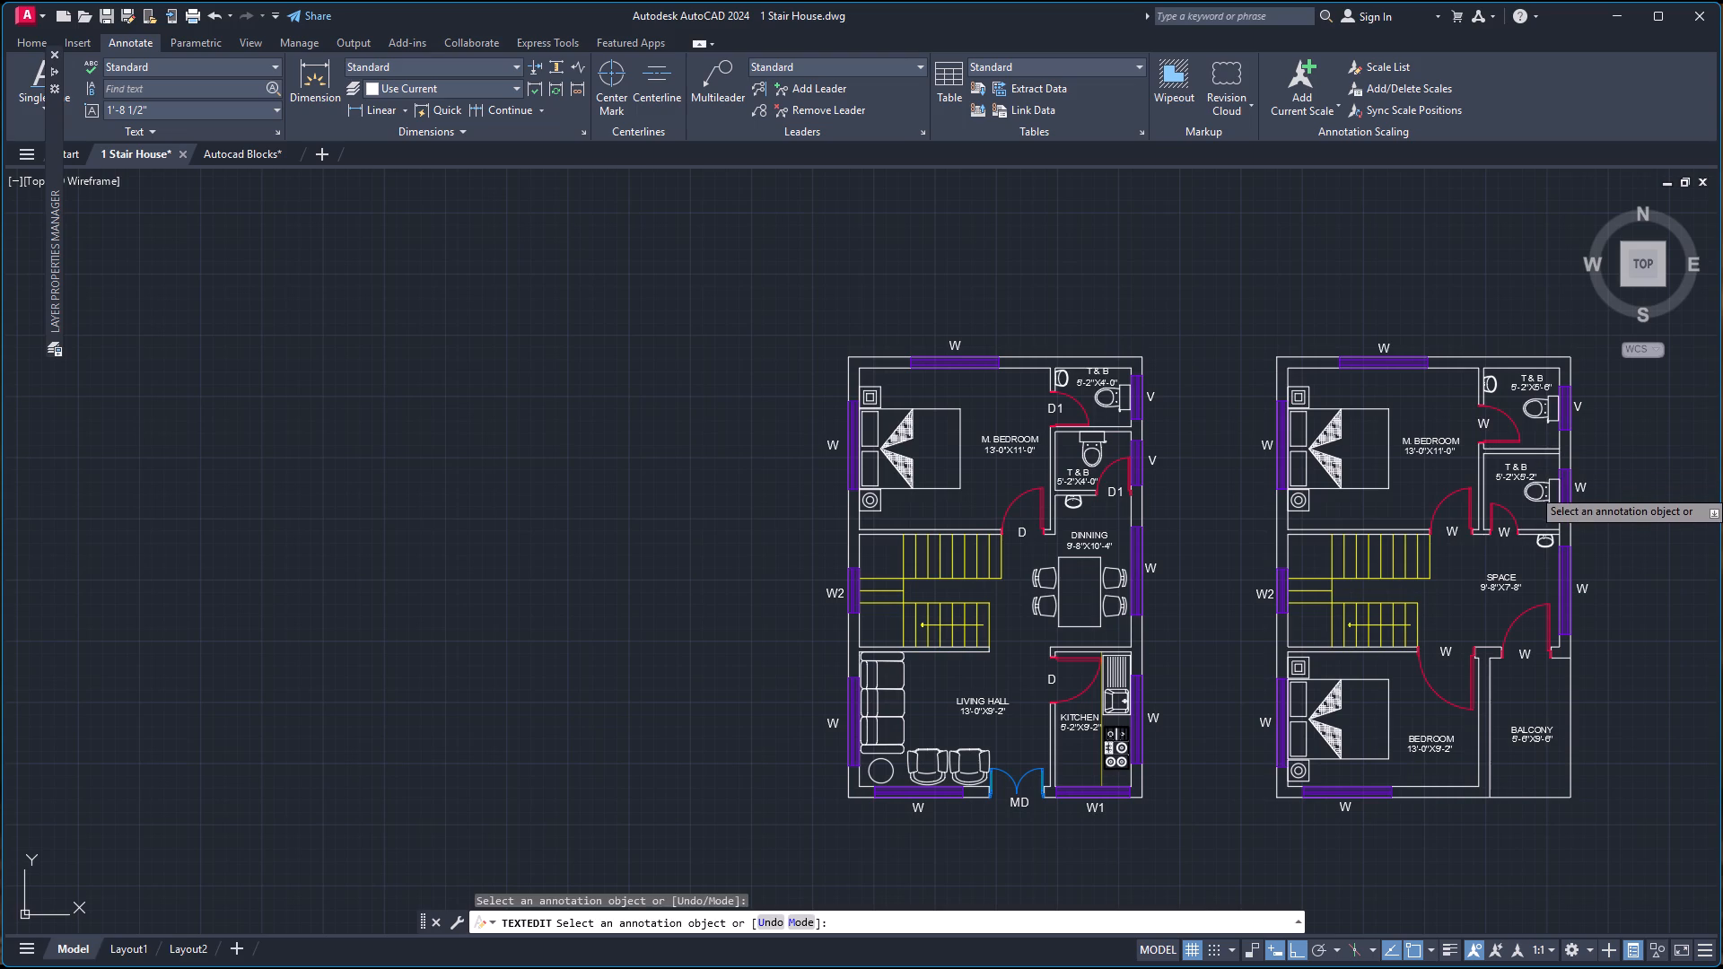
key("v")
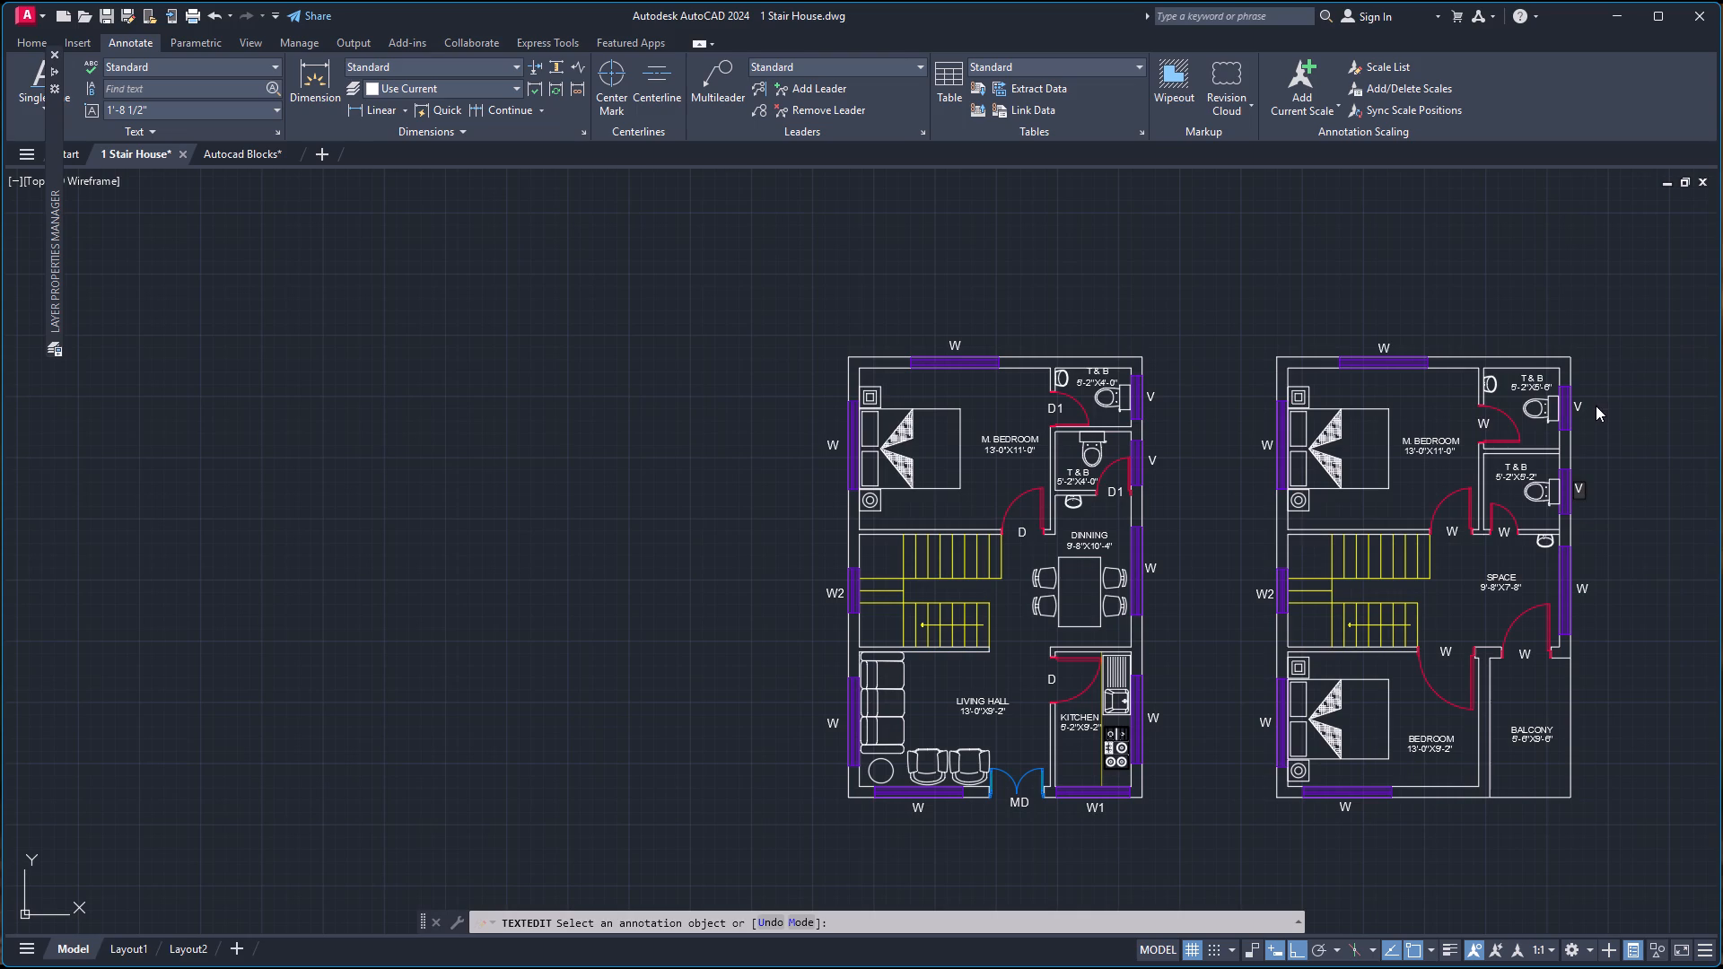
Change the W labels at the east plan's bedroom door and master bedroom entrance door to D.
left_click(1446, 648)
double_click(1447, 649)
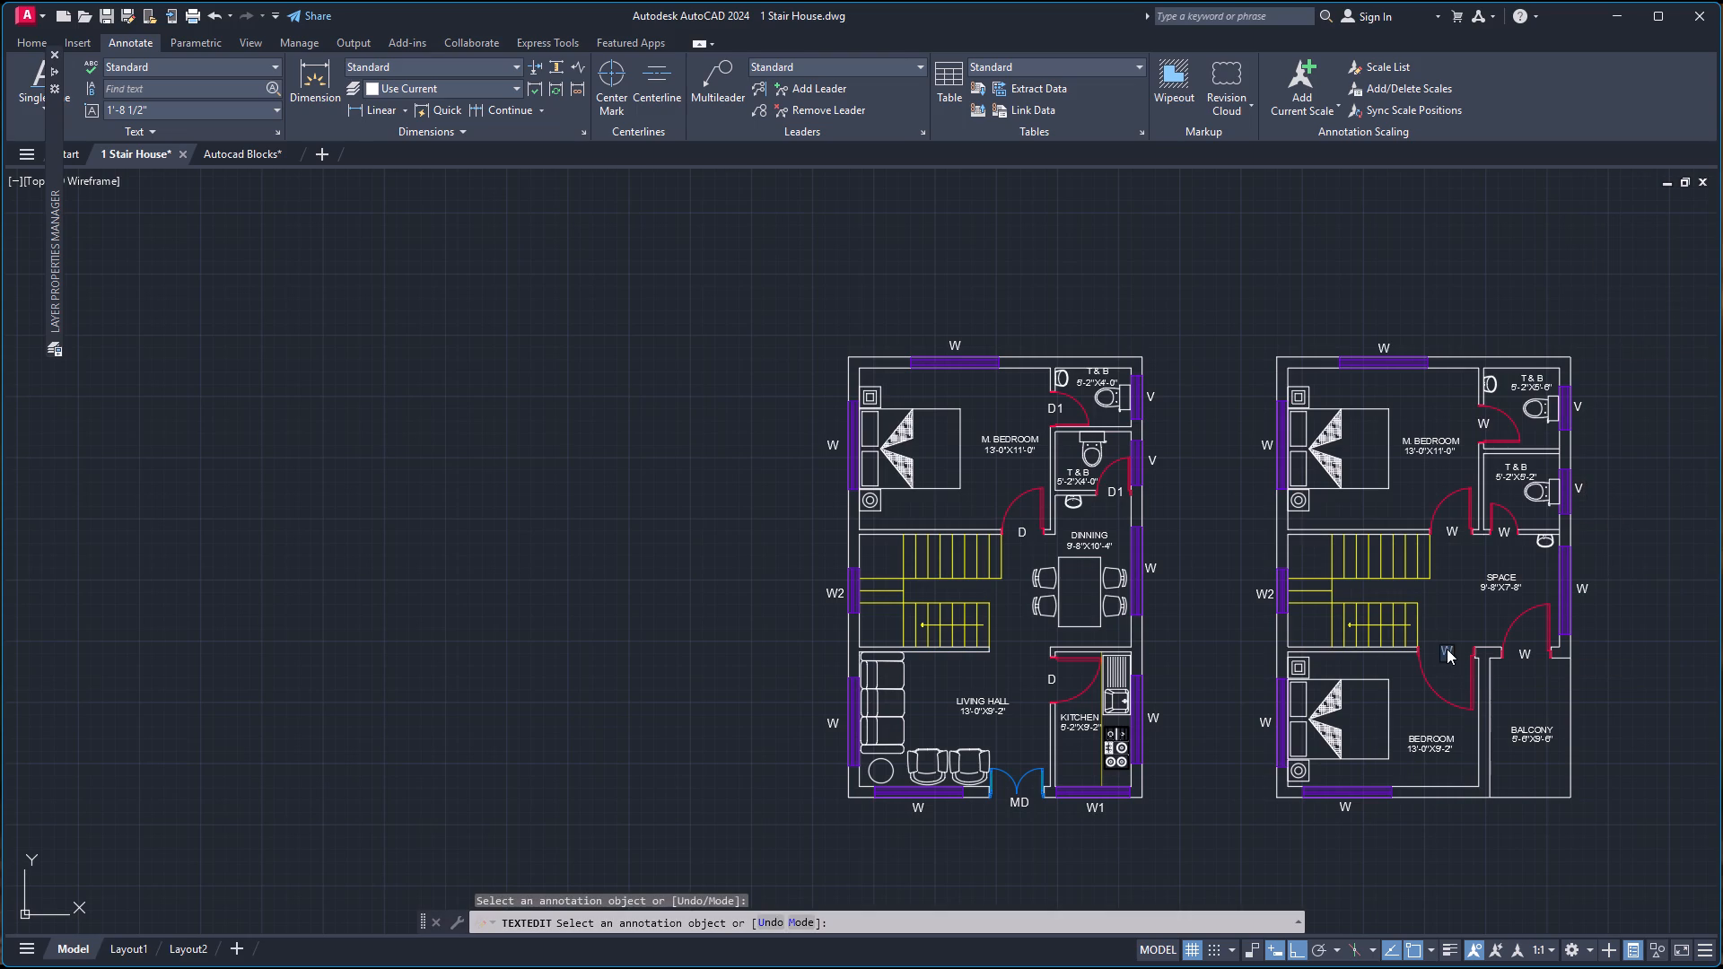
key("d")
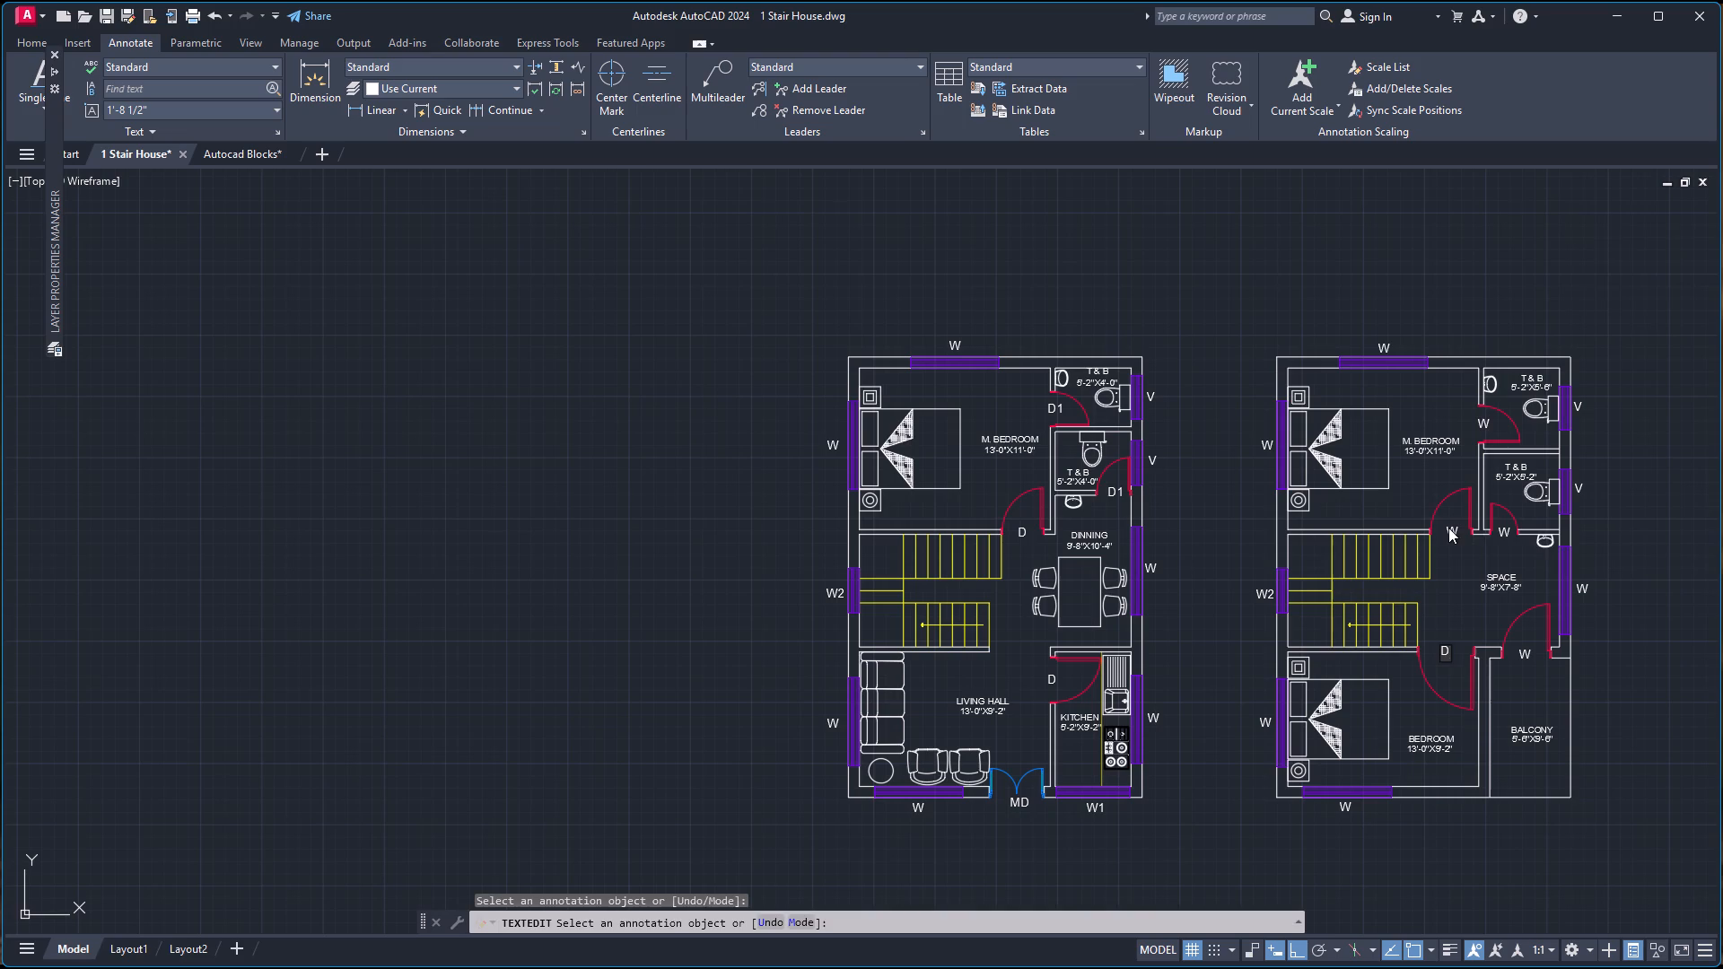
left_click(1448, 528)
double_click(1450, 532)
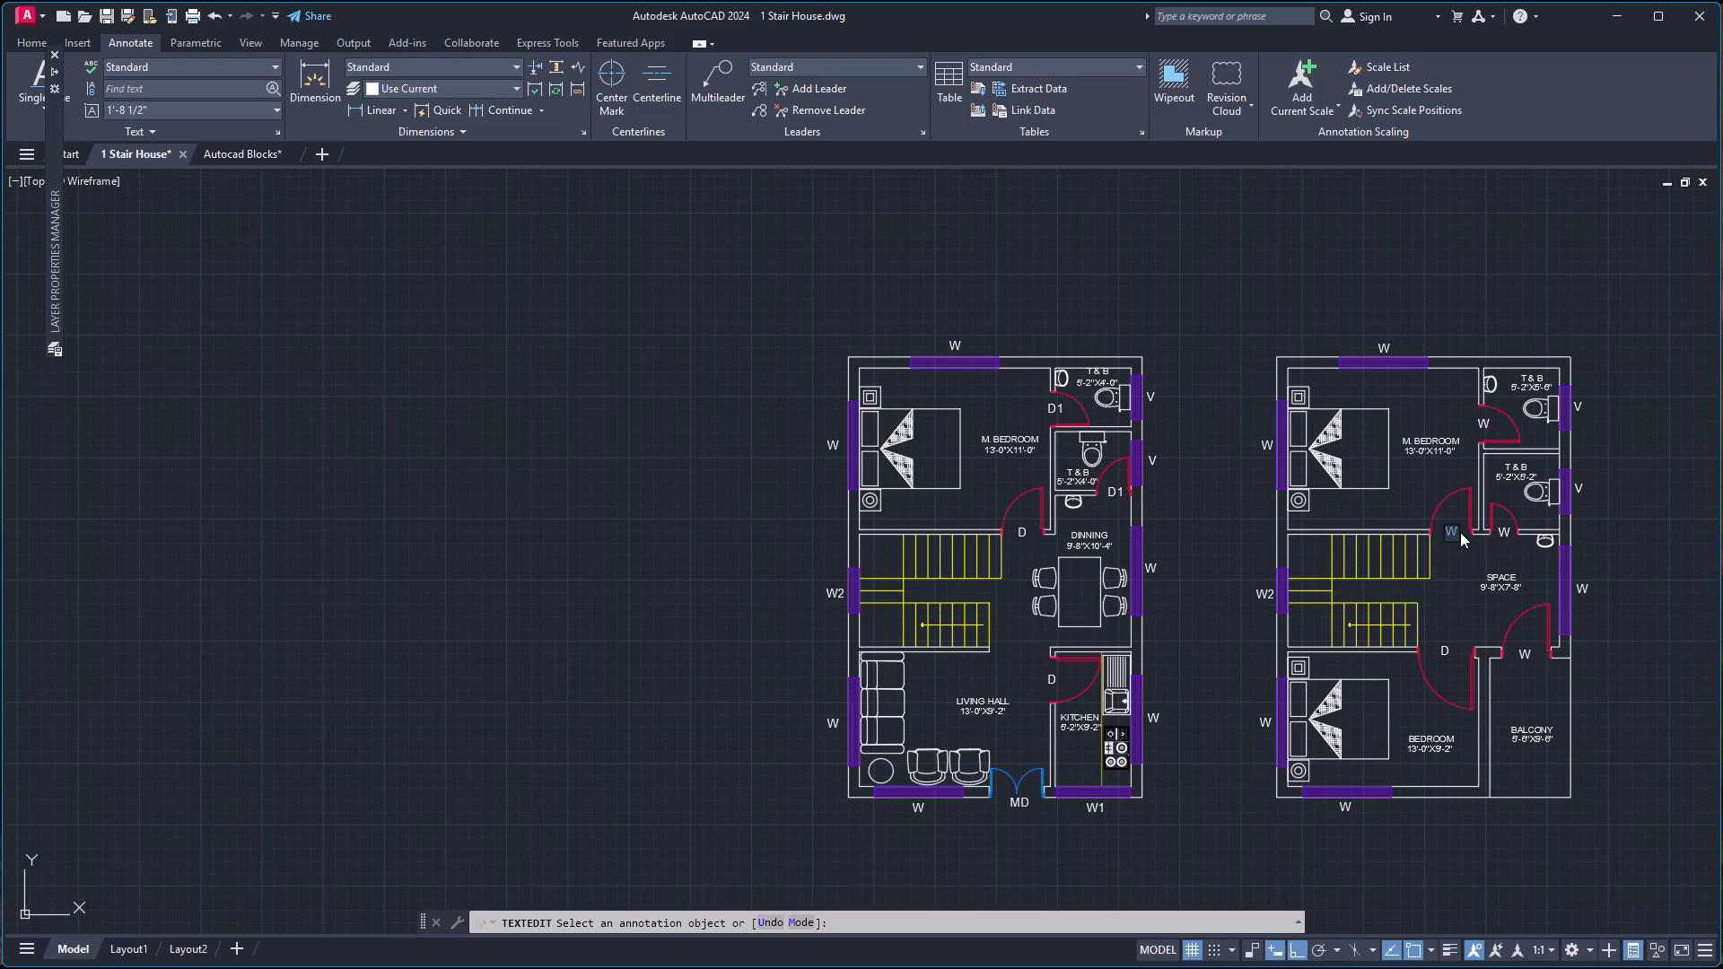
key("d")
Change the W labels at both T & B doors of the east plan to D1.
left_click(1503, 533)
double_click(1503, 533)
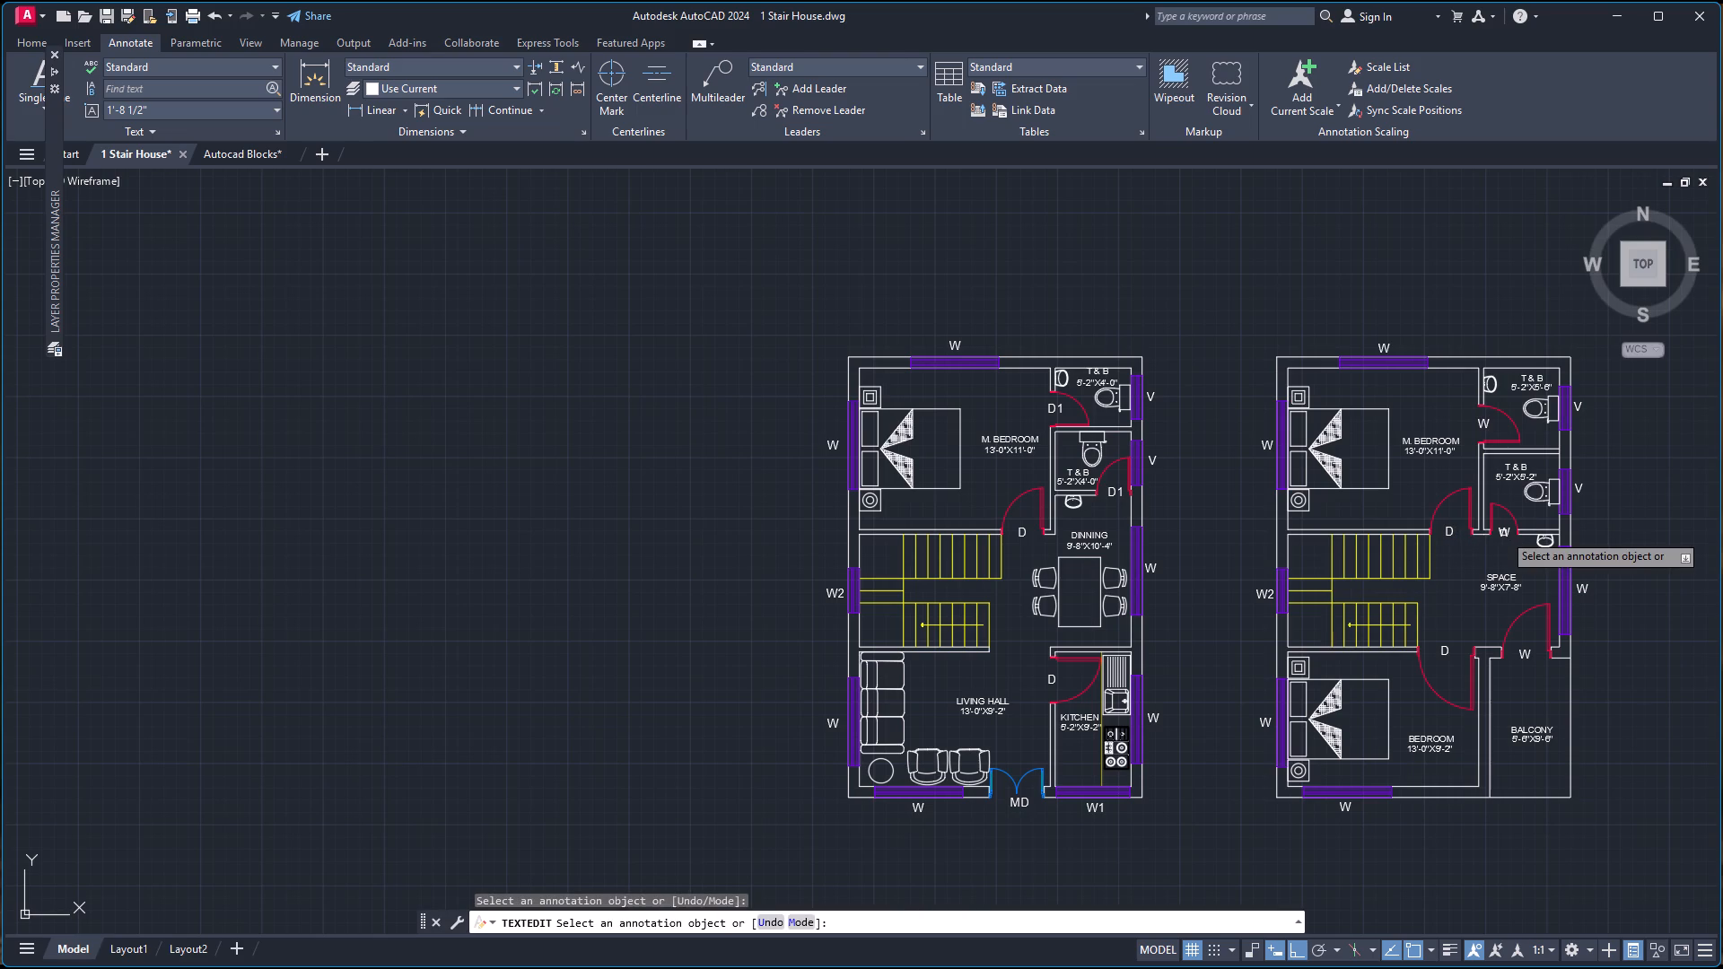
type("D1")
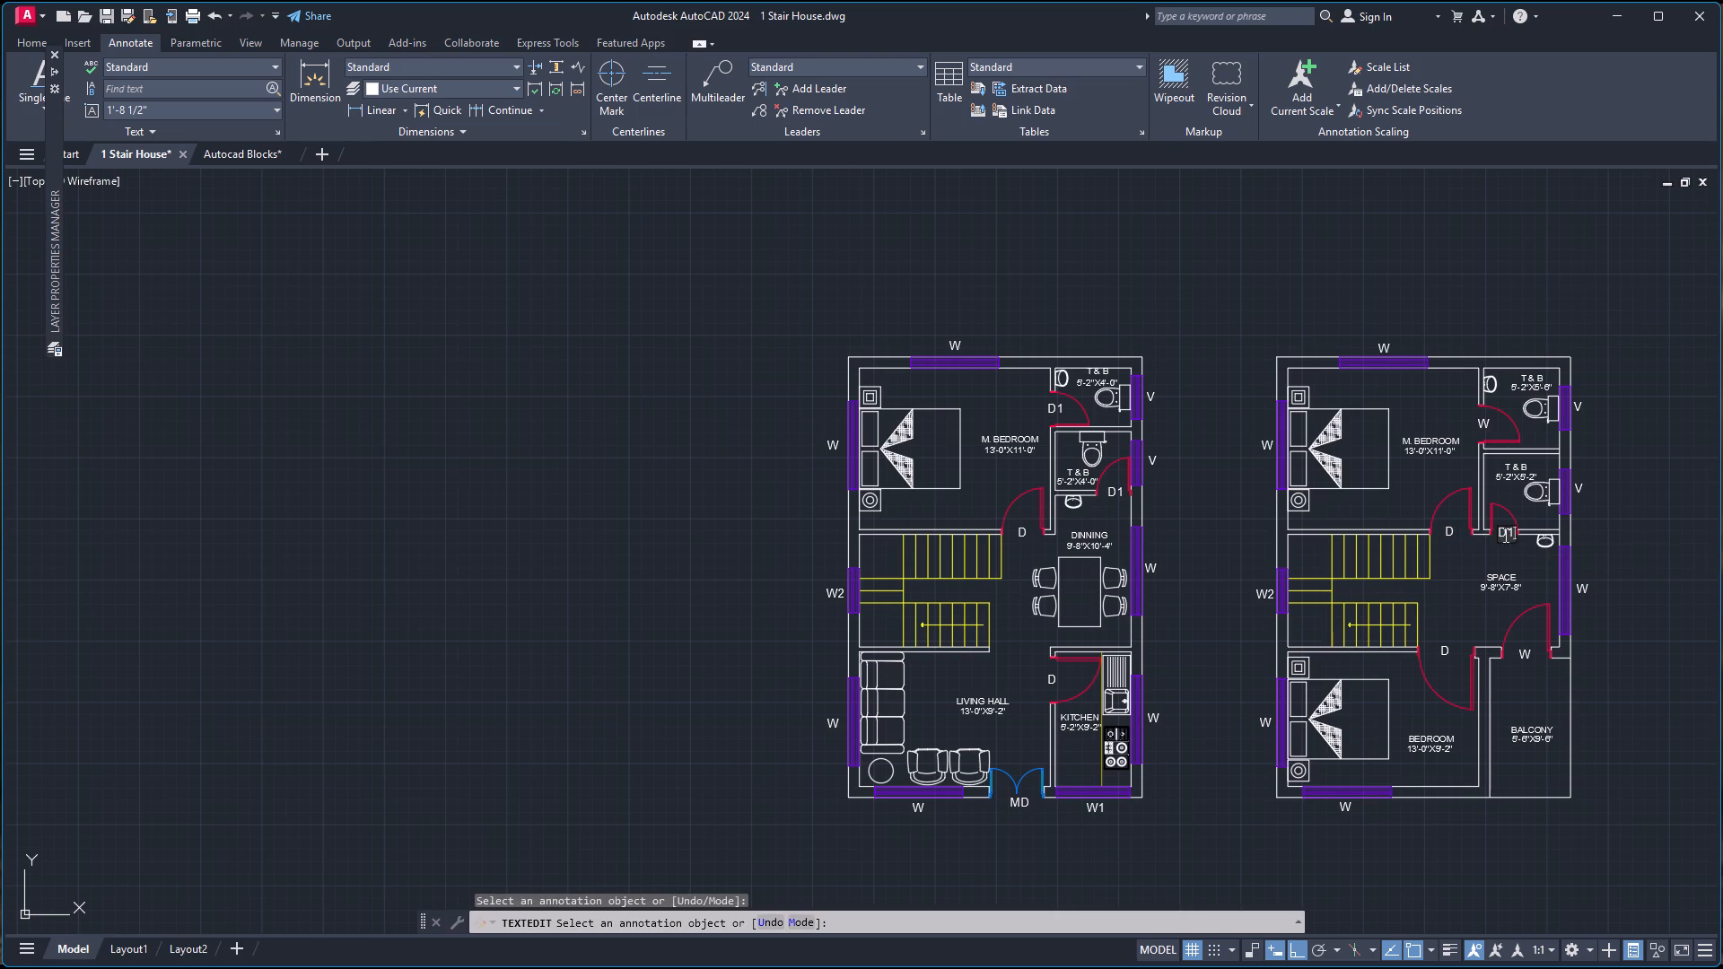
left_click(1486, 426)
double_click(1486, 426)
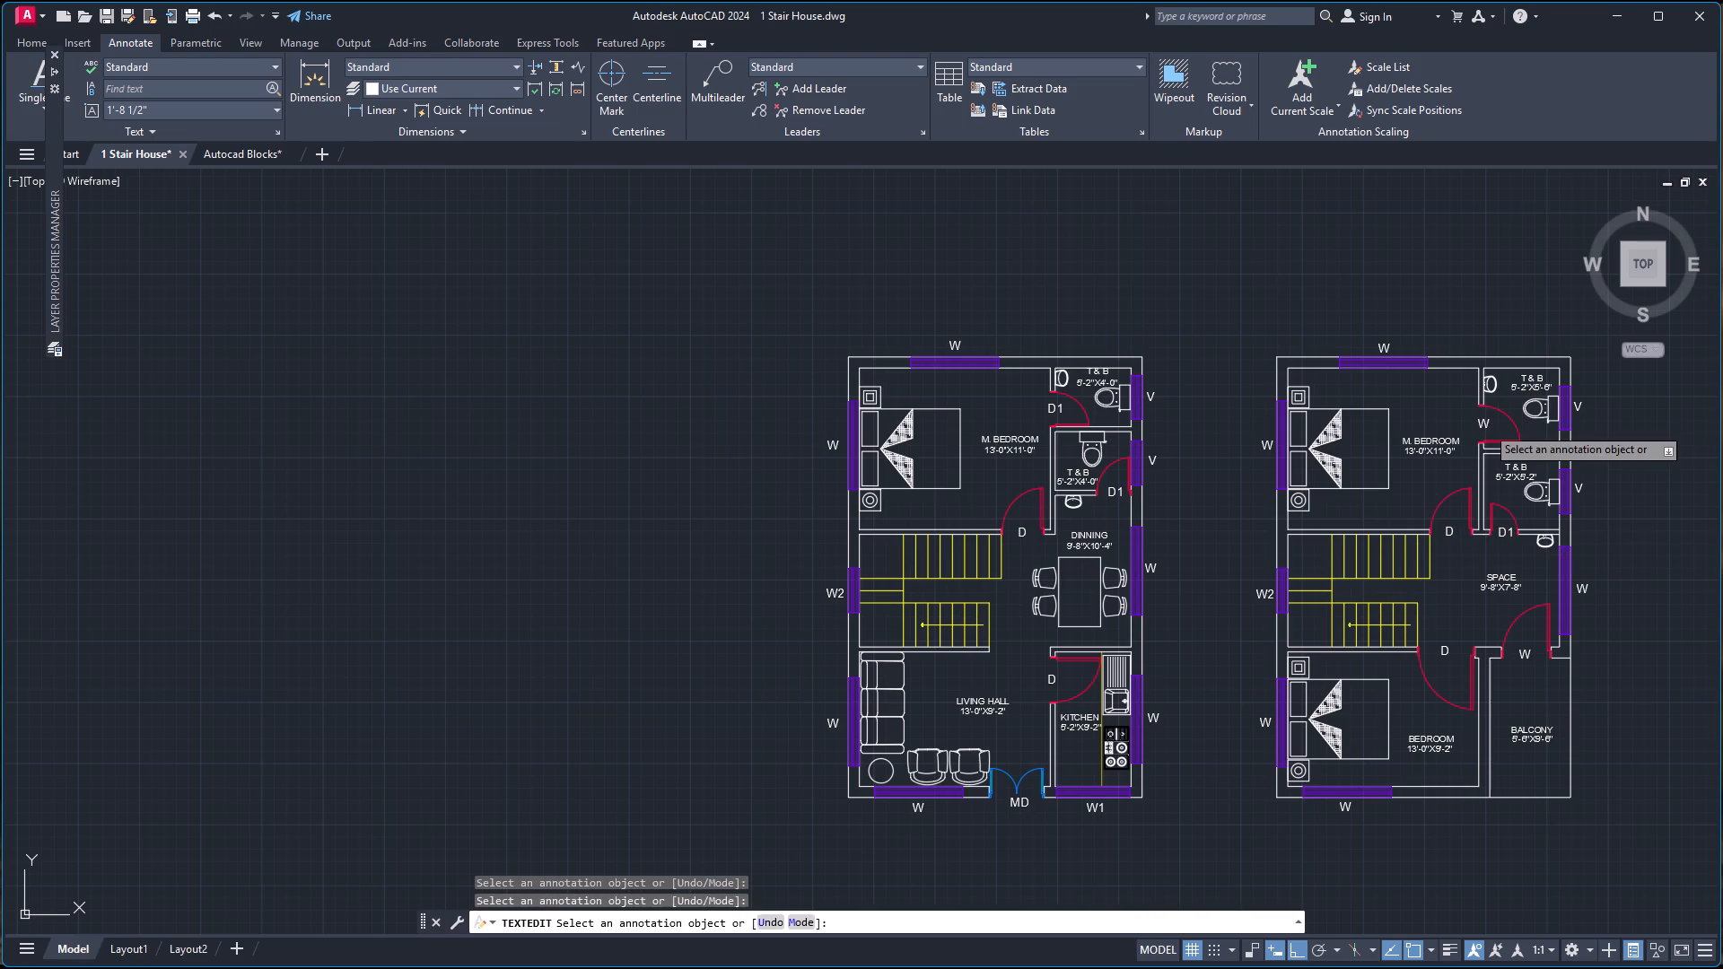
type("D1")
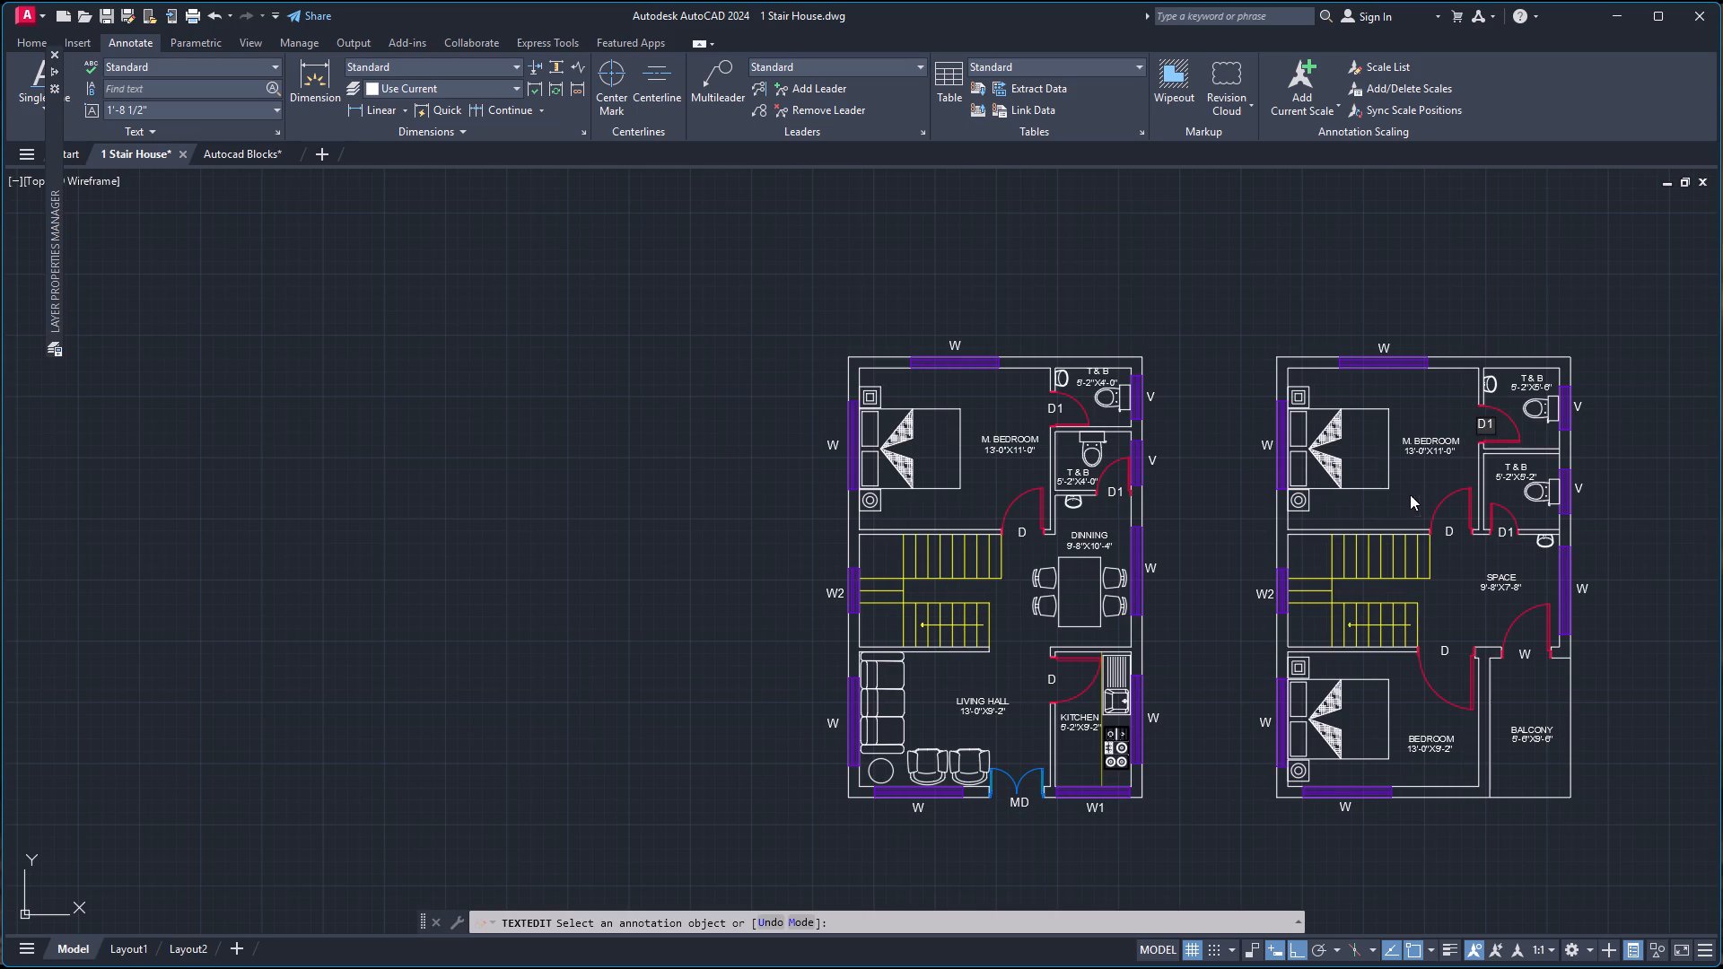
Change the W label at the east plan's balcony door to D.
left_click(1527, 658)
double_click(1527, 658)
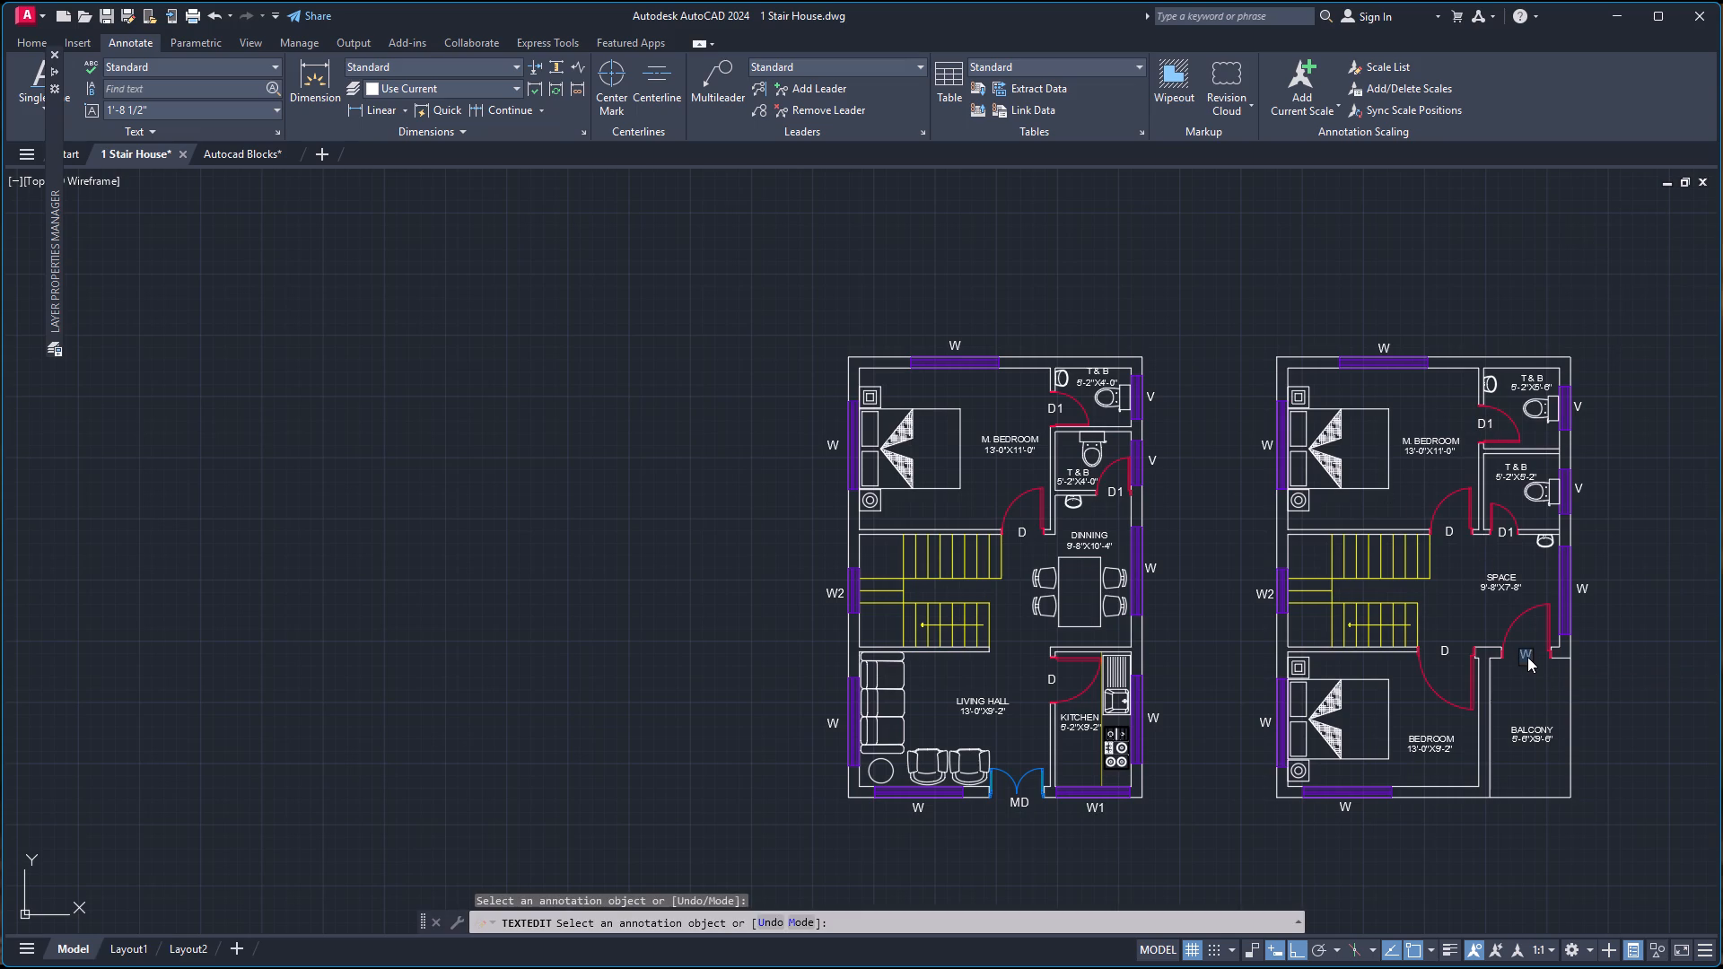
key("d")
left_click(1611, 642)
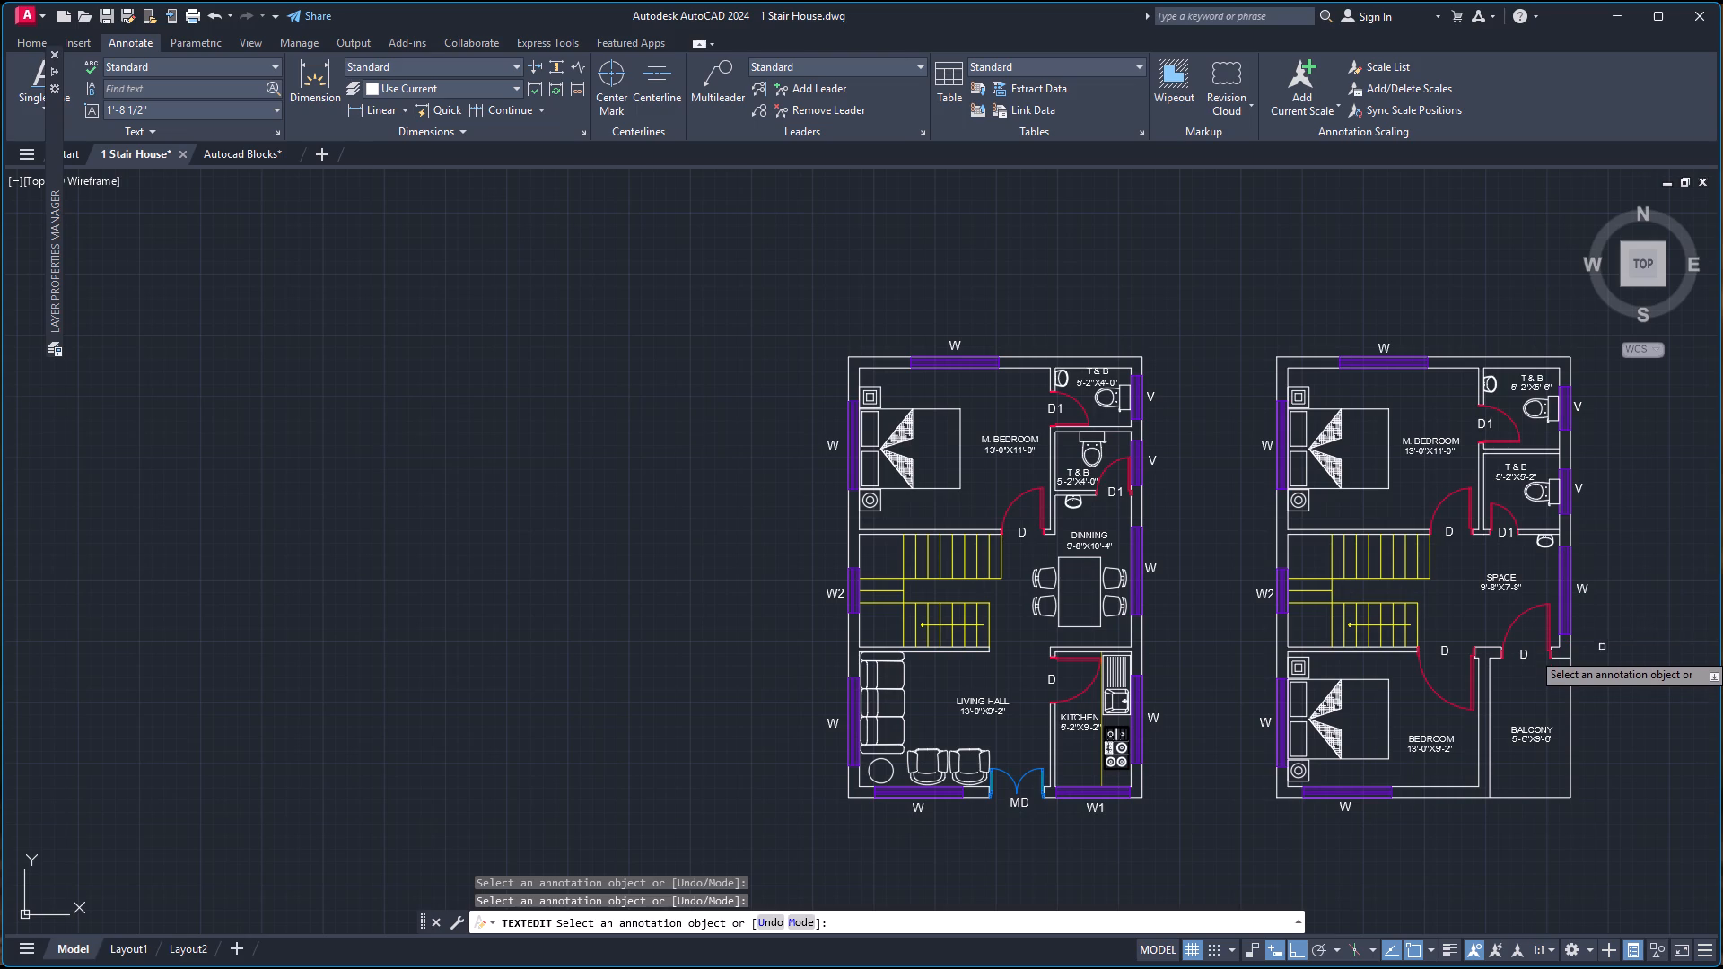
key("Escape")
Enclose all the window, ventilator and door labels on both plans in variable-size circles with TCIRCLE, using an offset factor of 0.3.
left_click(1092, 810)
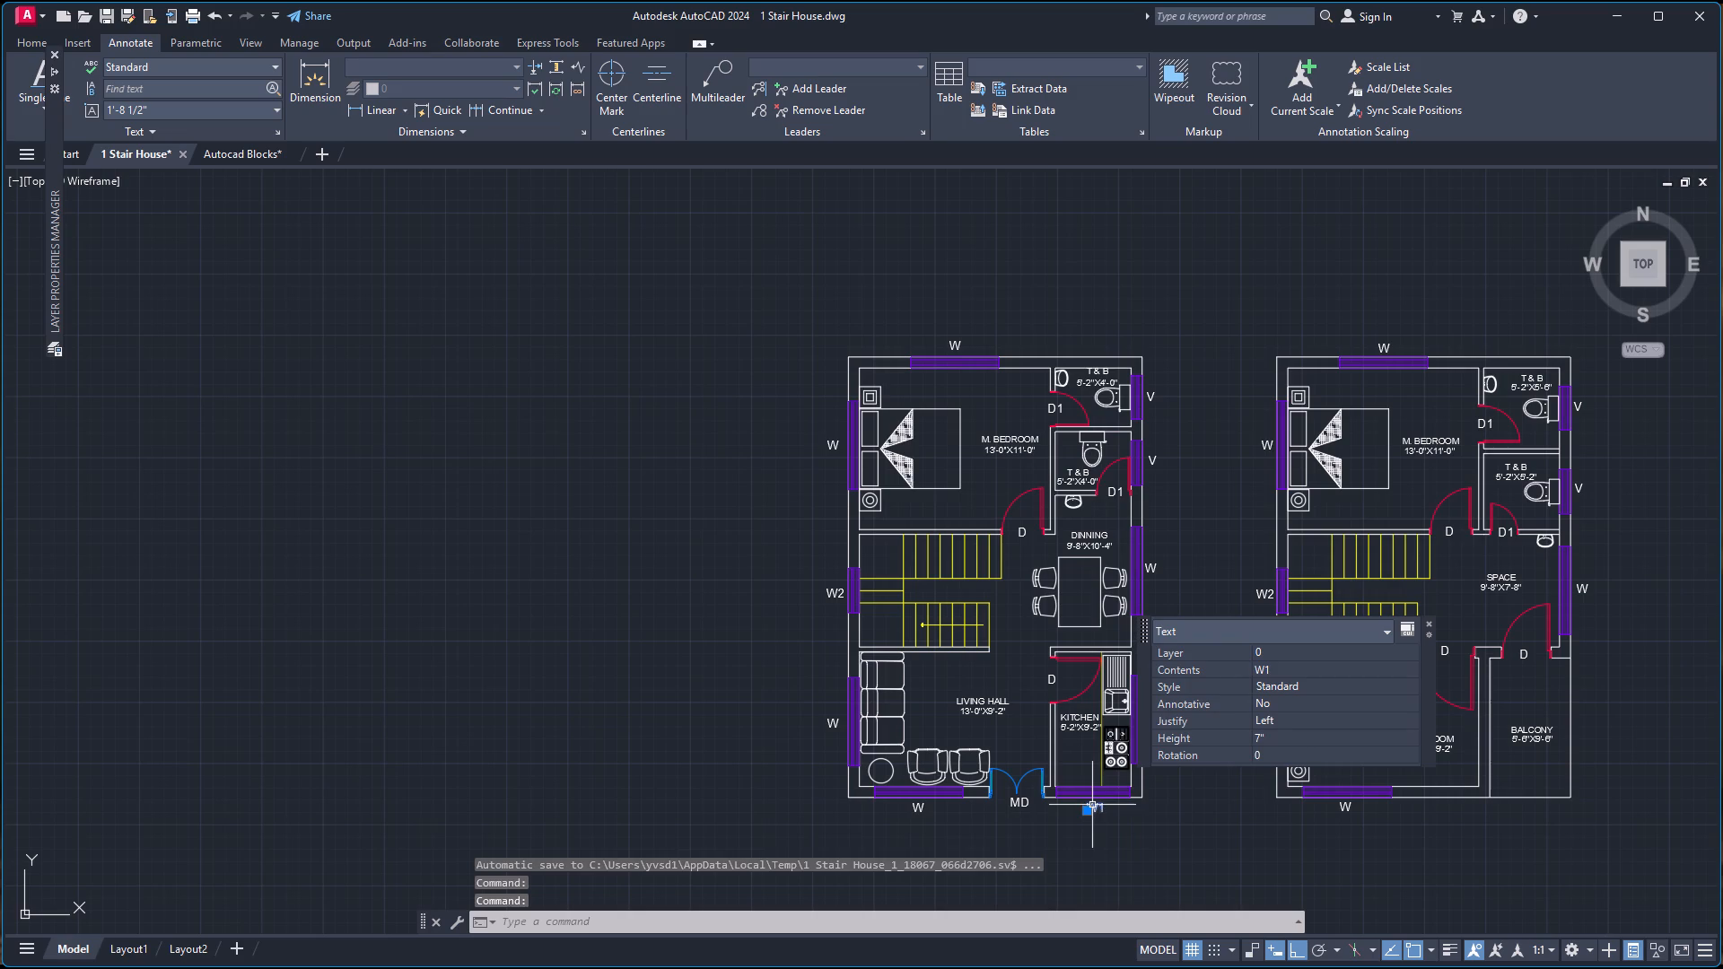
right_click(1092, 805)
left_click(1154, 635)
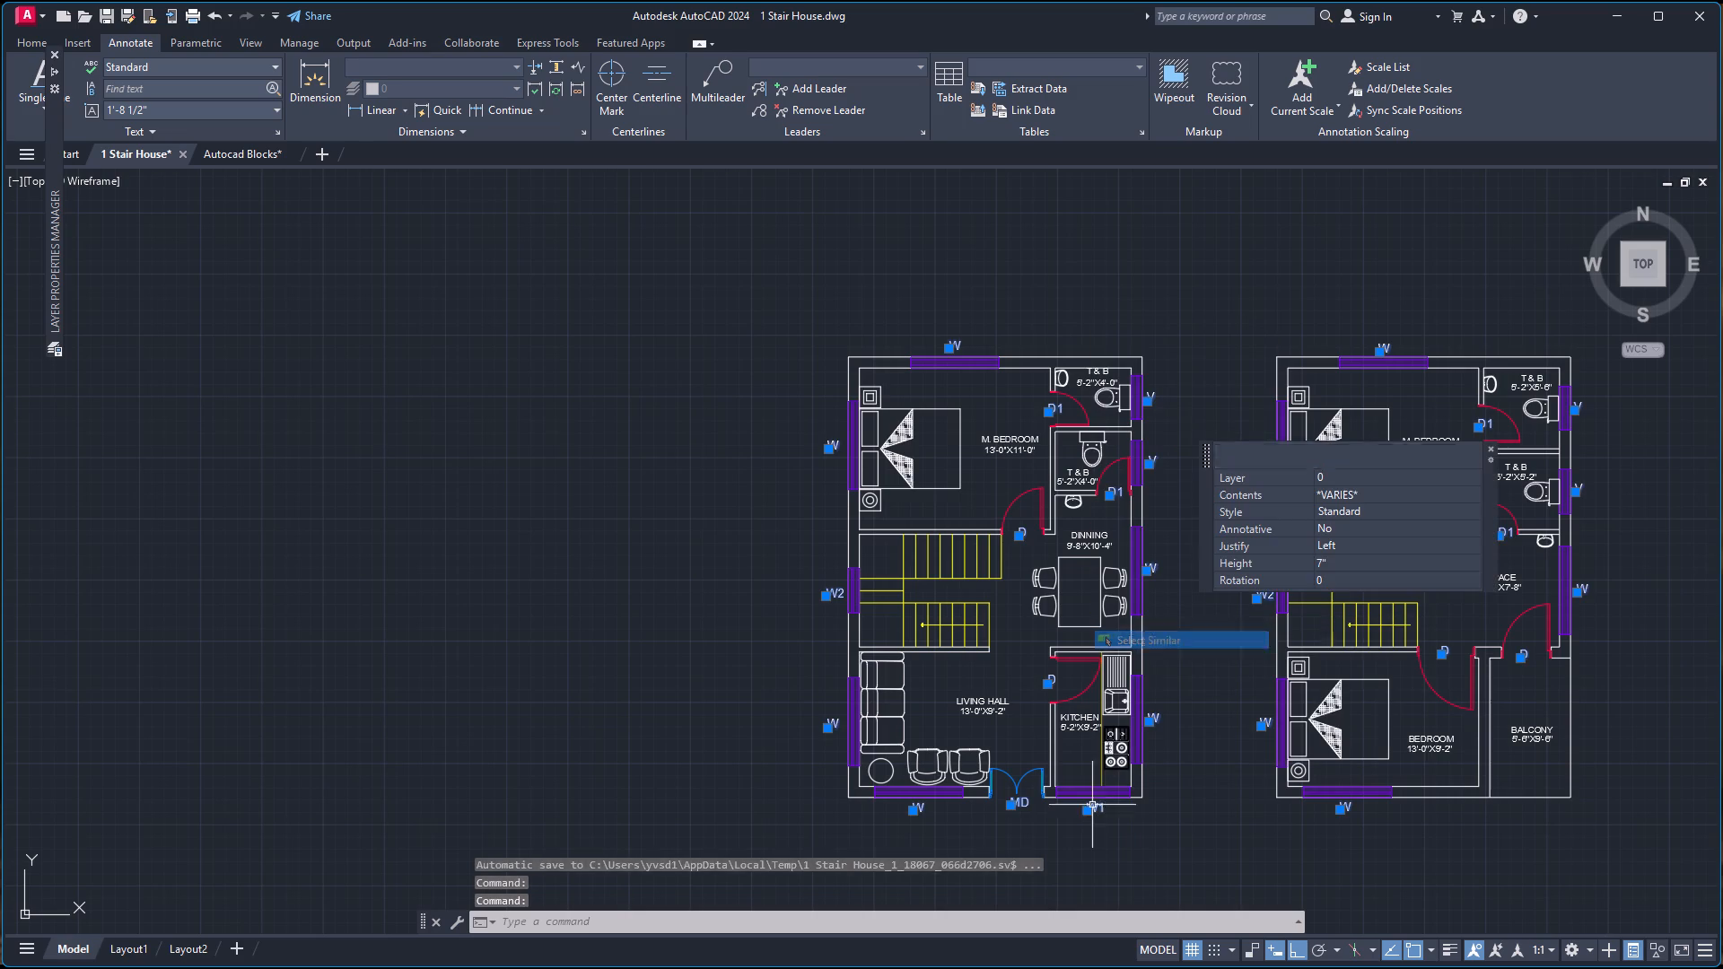
key("t")
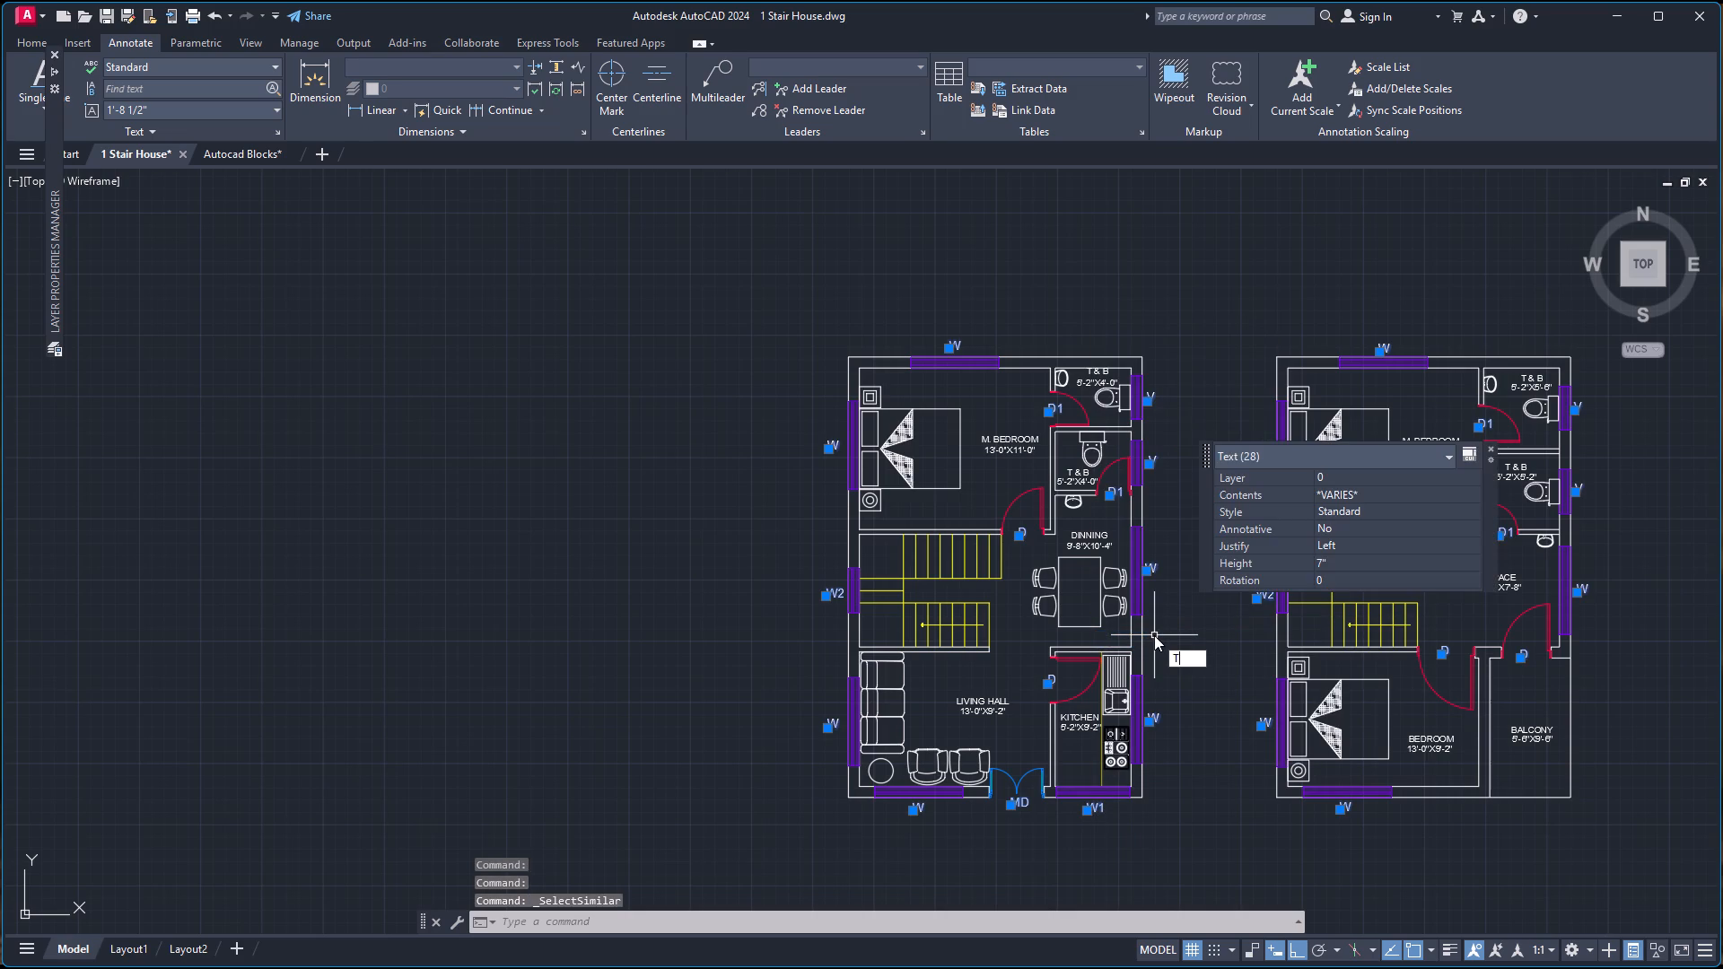
key("c")
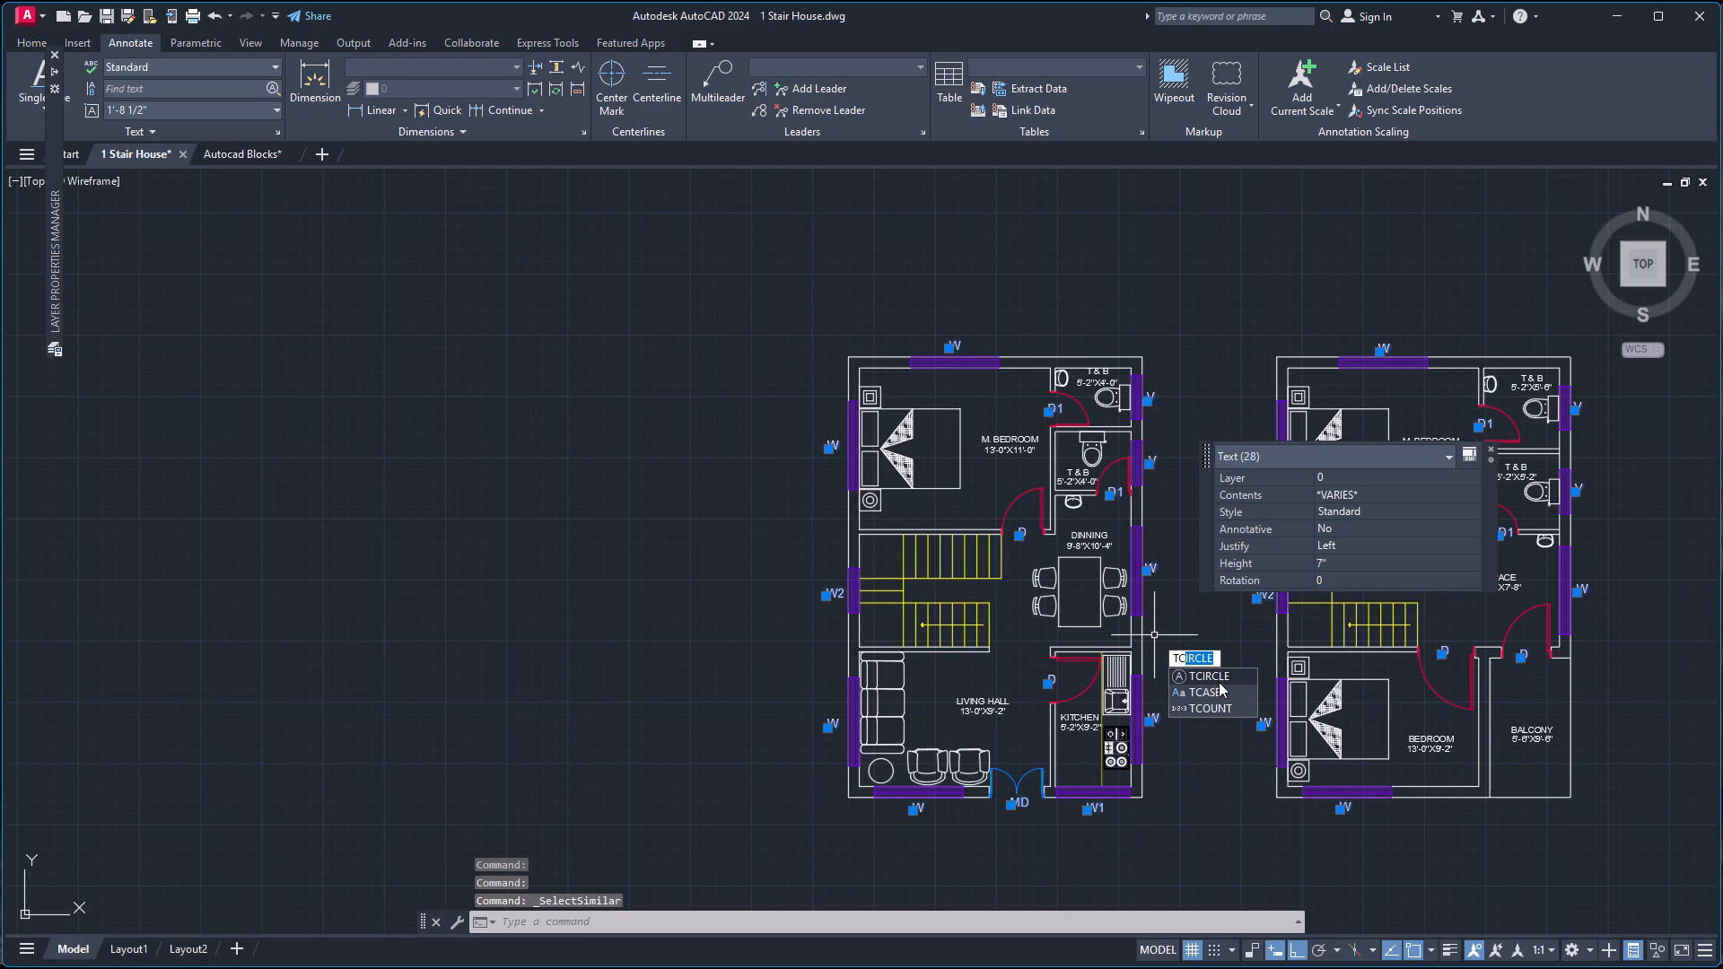
left_click(1220, 681)
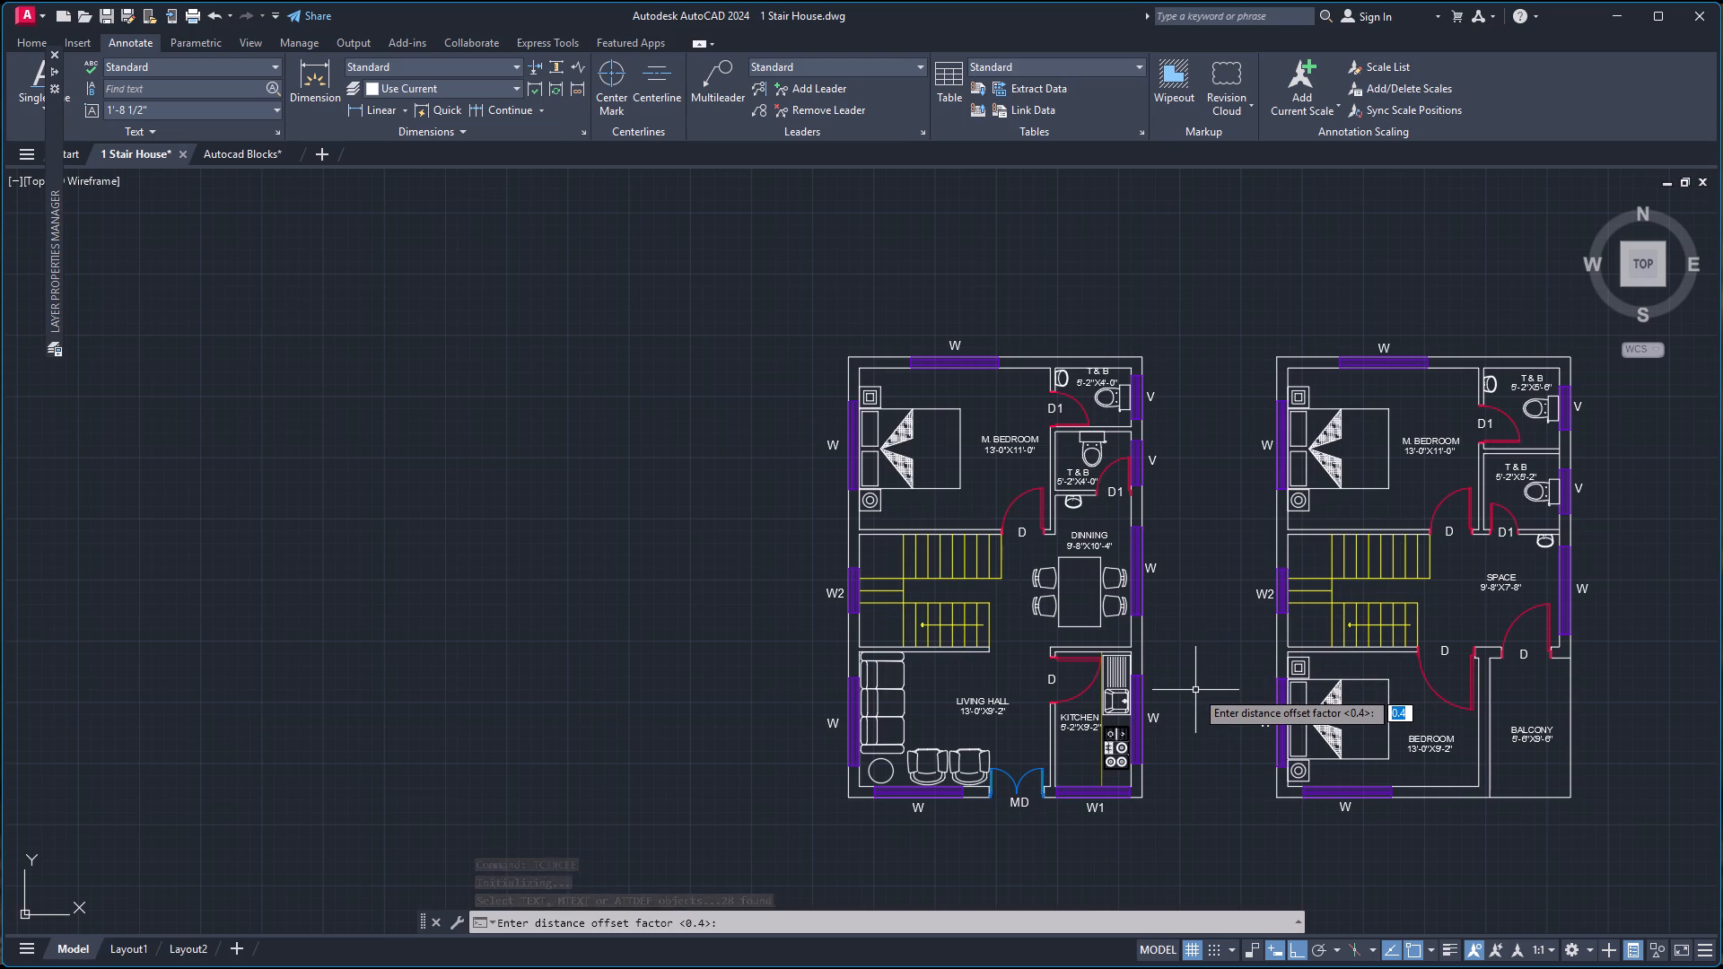
type("0.3")
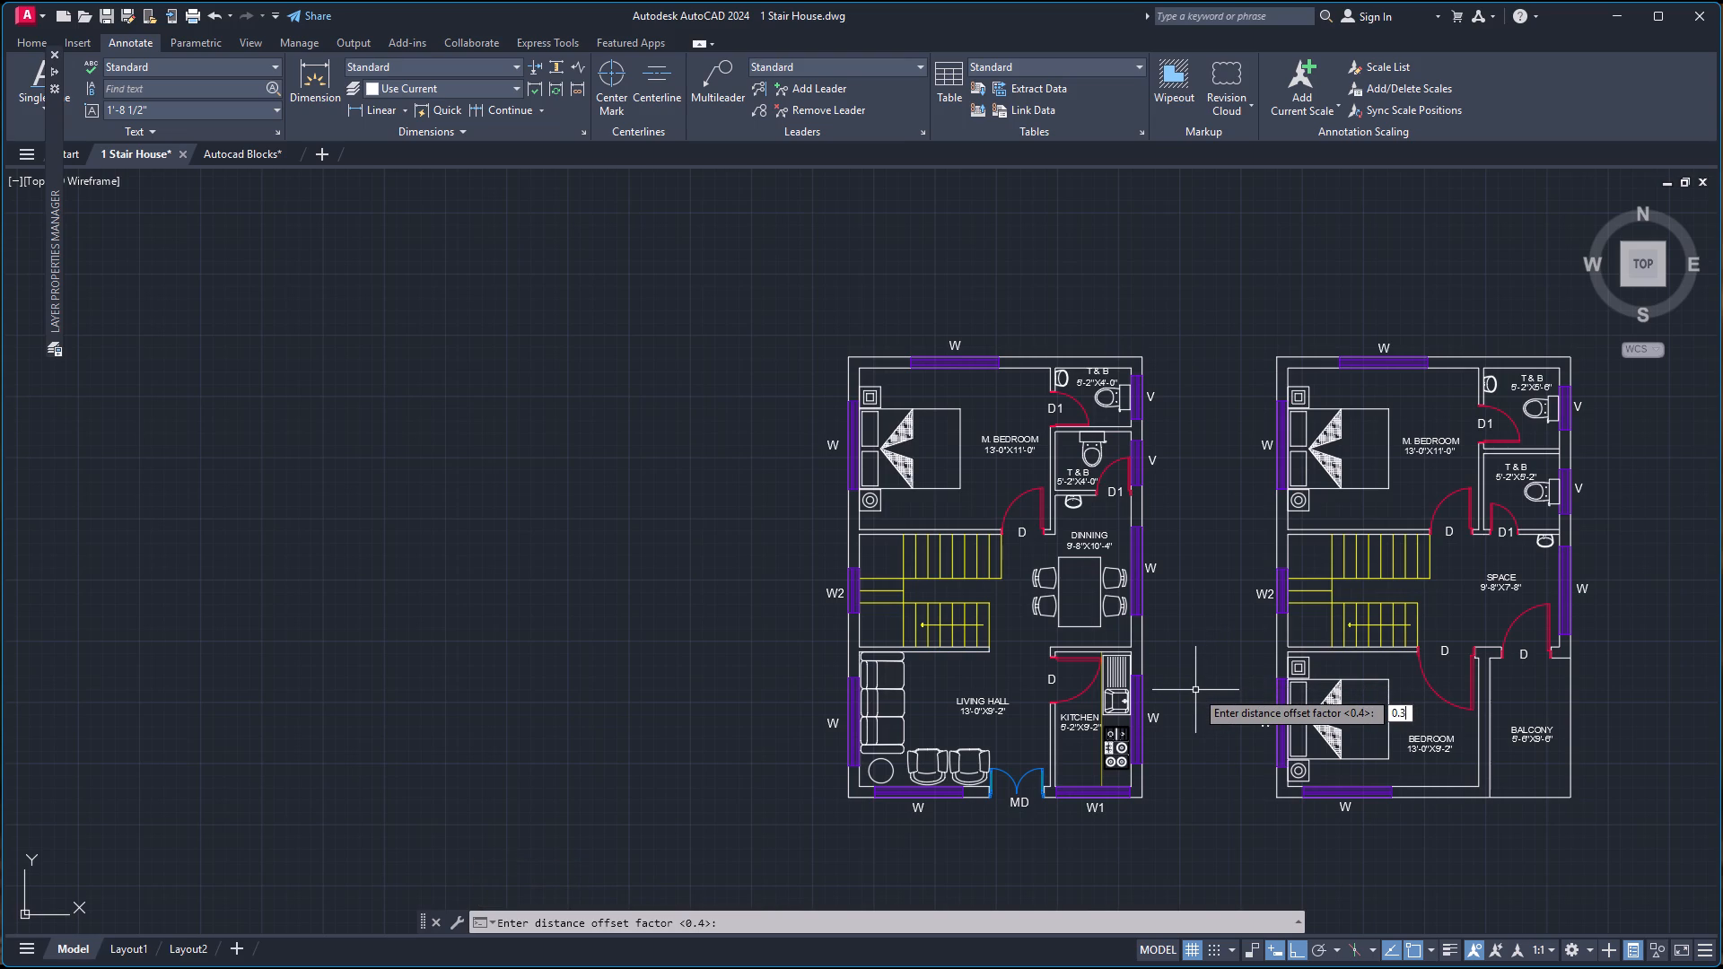
key("Return")
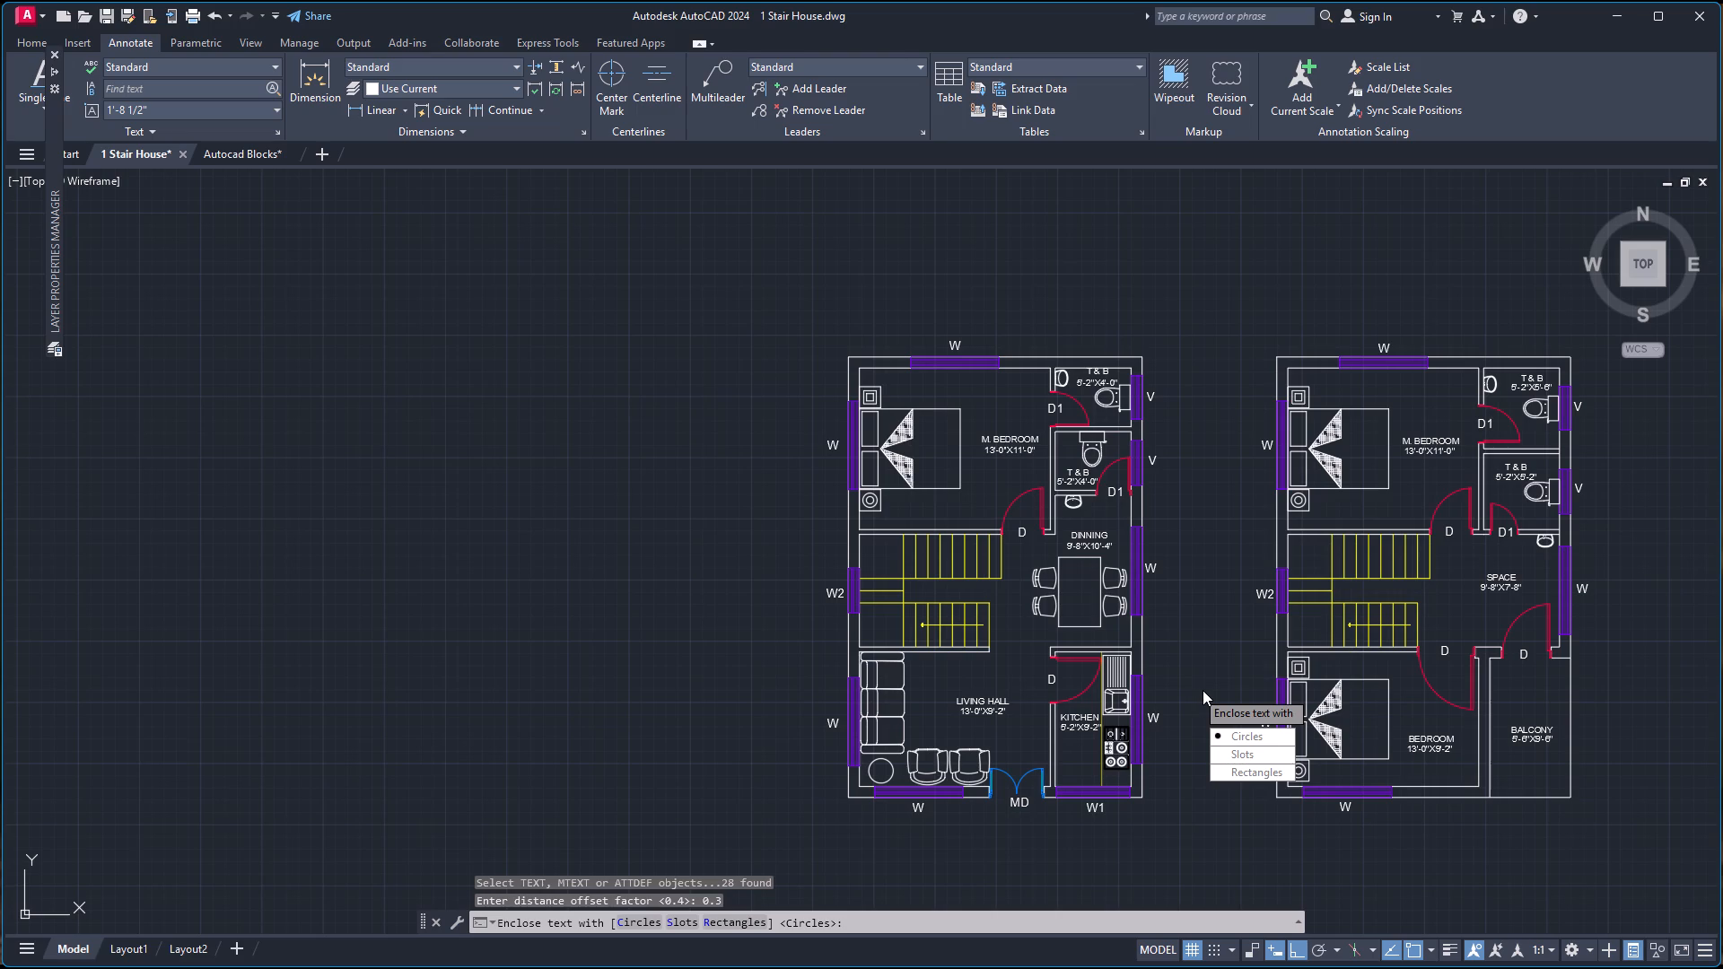
key("Return")
key("Return")
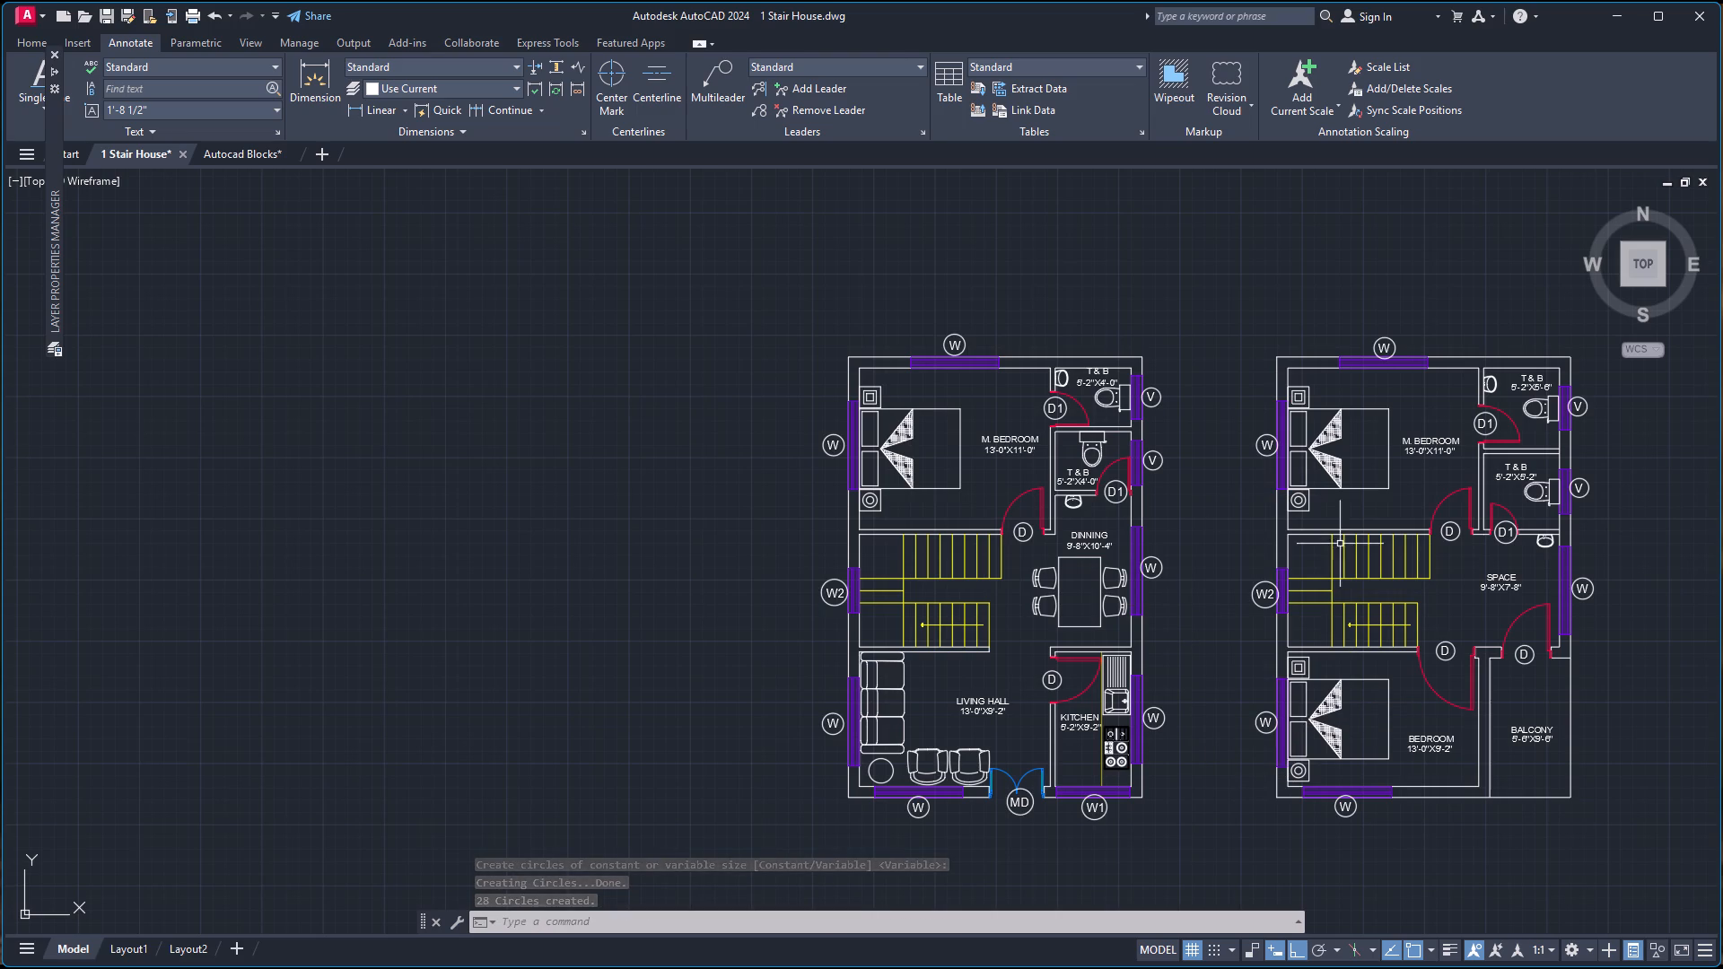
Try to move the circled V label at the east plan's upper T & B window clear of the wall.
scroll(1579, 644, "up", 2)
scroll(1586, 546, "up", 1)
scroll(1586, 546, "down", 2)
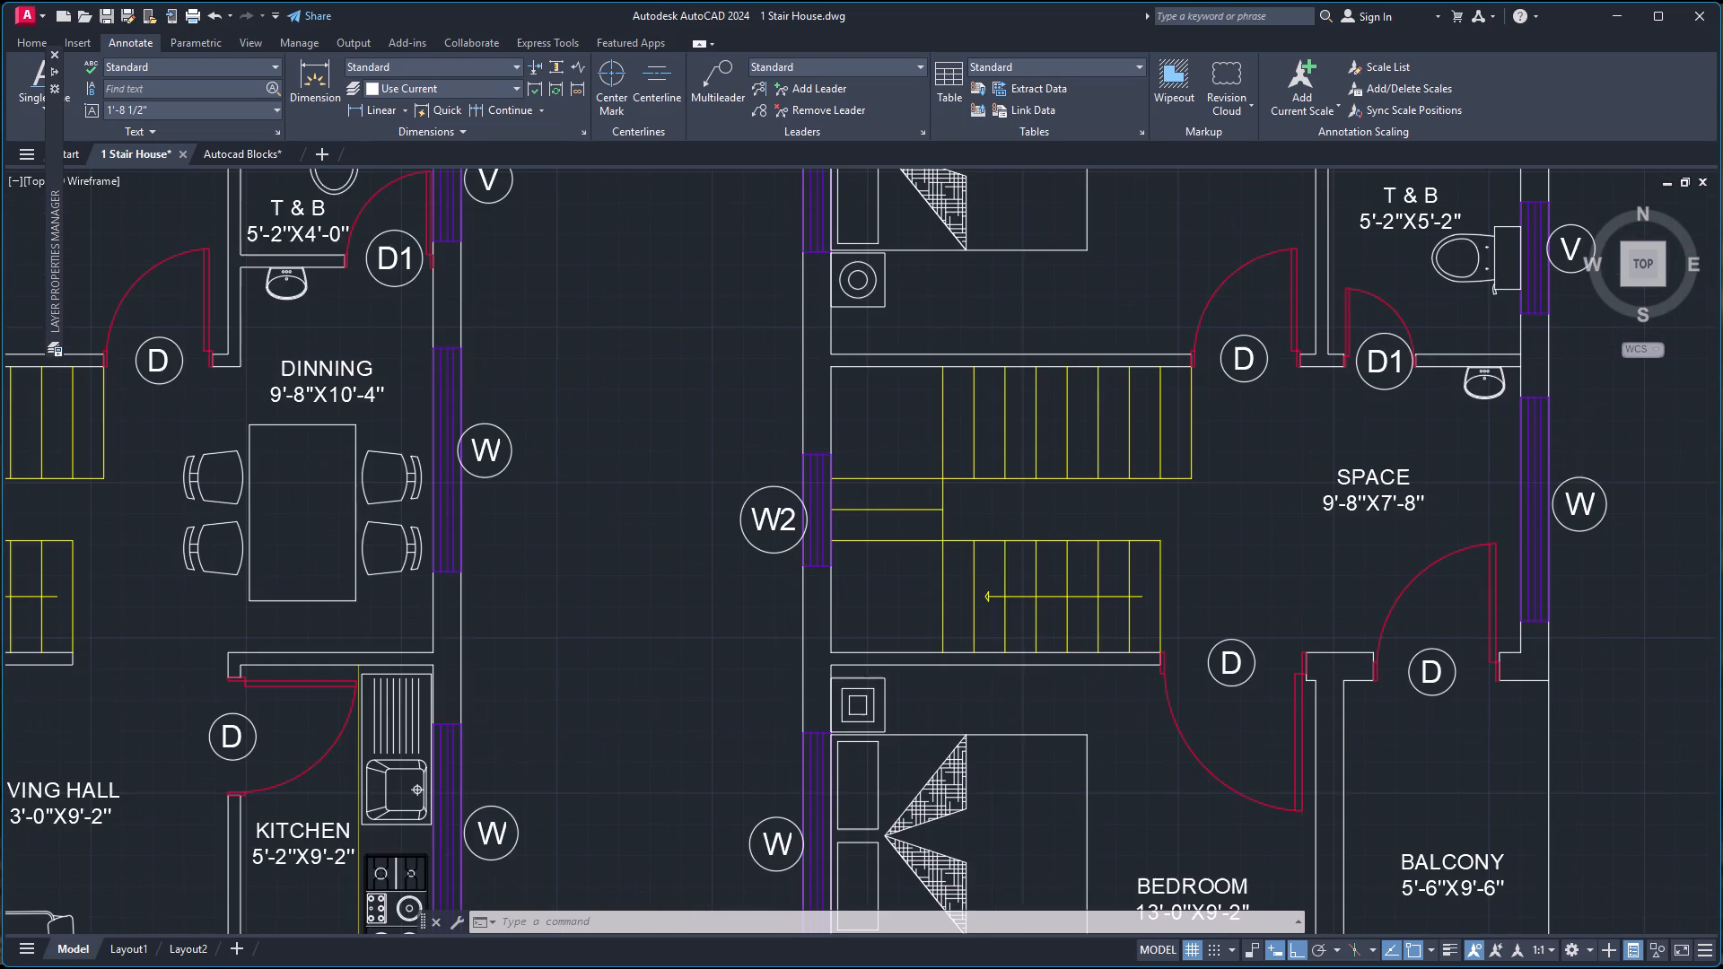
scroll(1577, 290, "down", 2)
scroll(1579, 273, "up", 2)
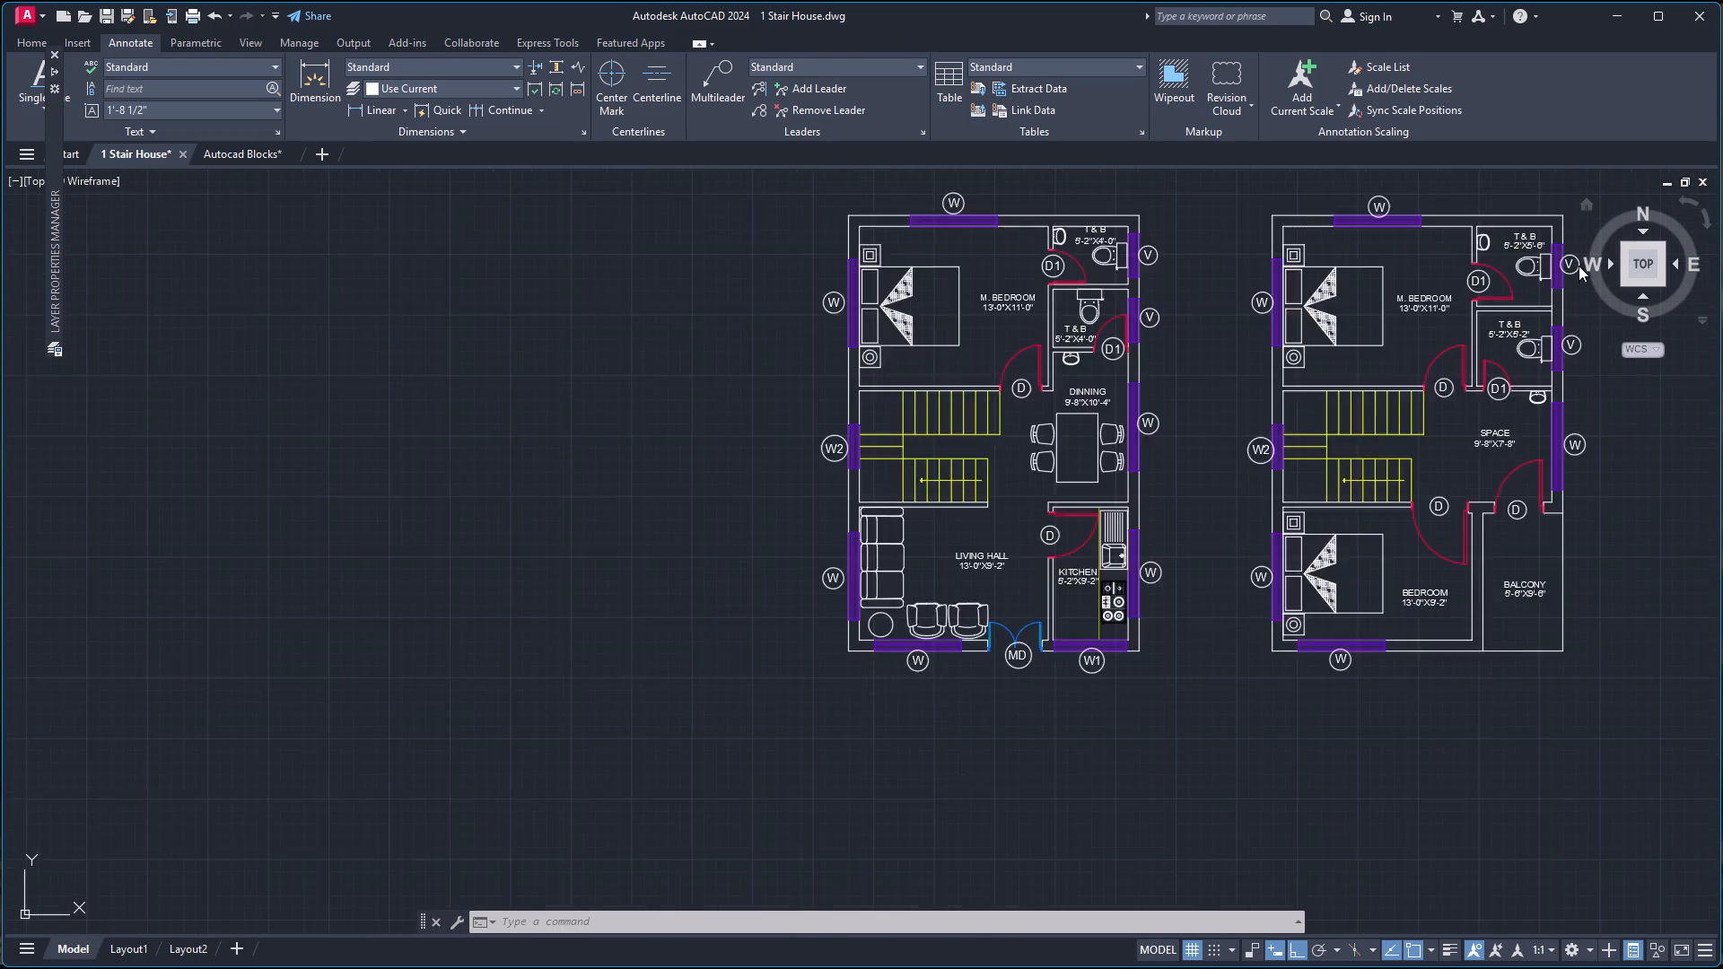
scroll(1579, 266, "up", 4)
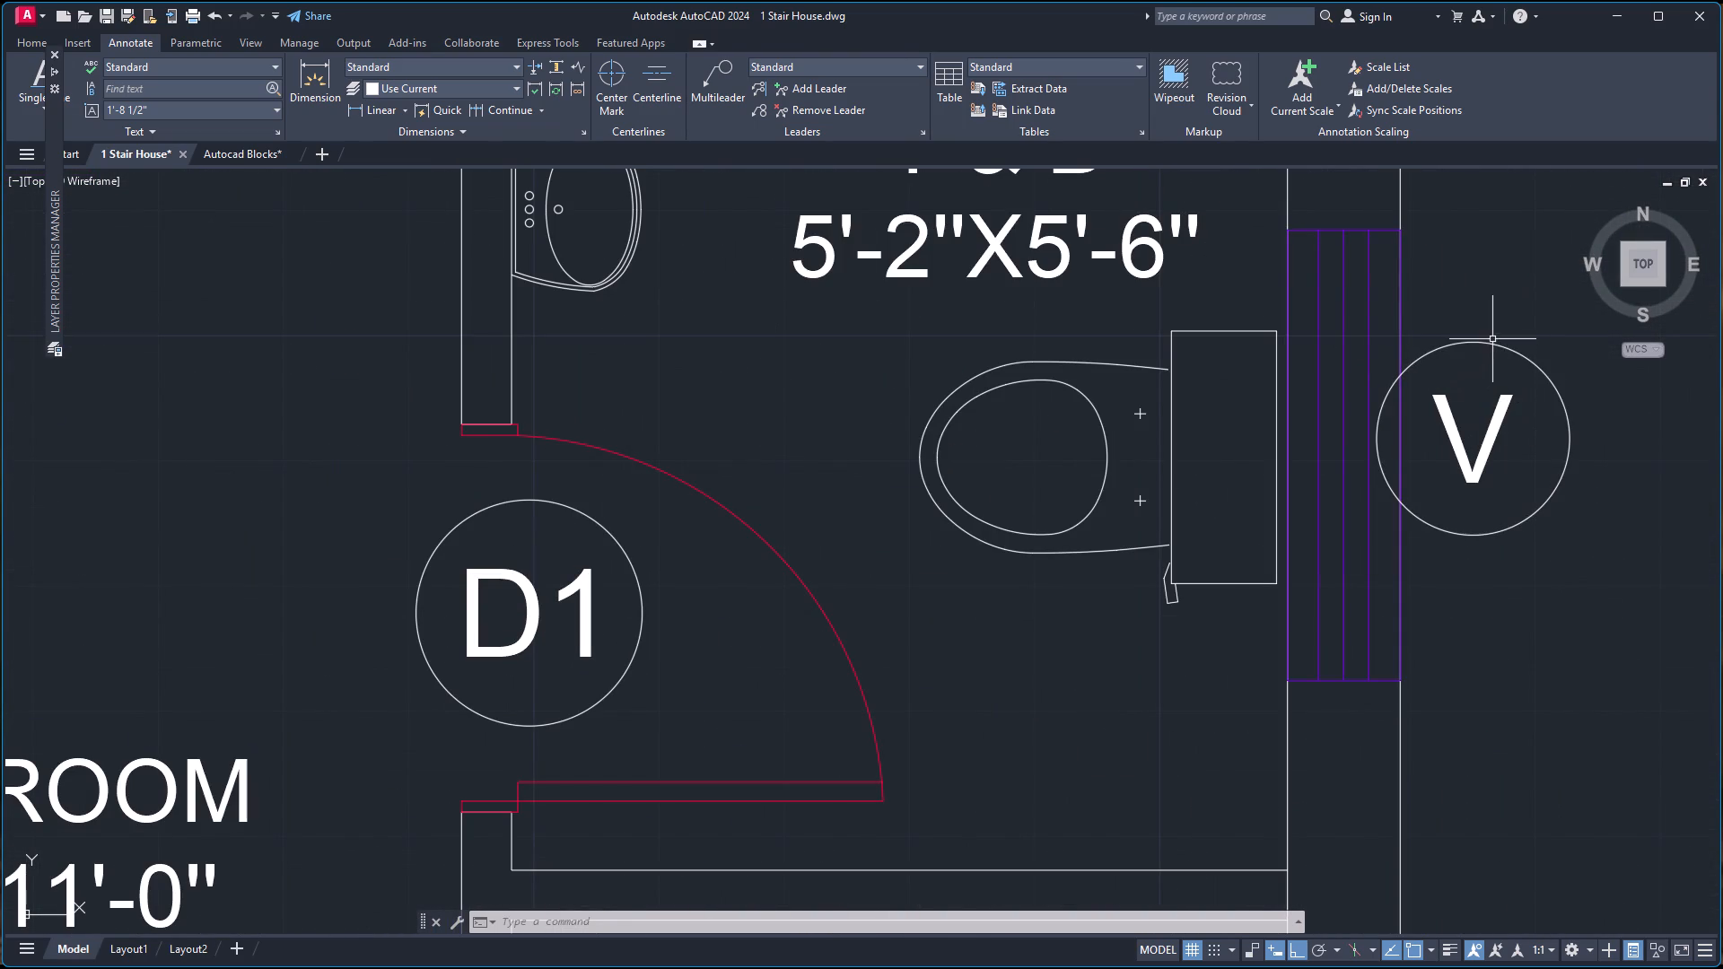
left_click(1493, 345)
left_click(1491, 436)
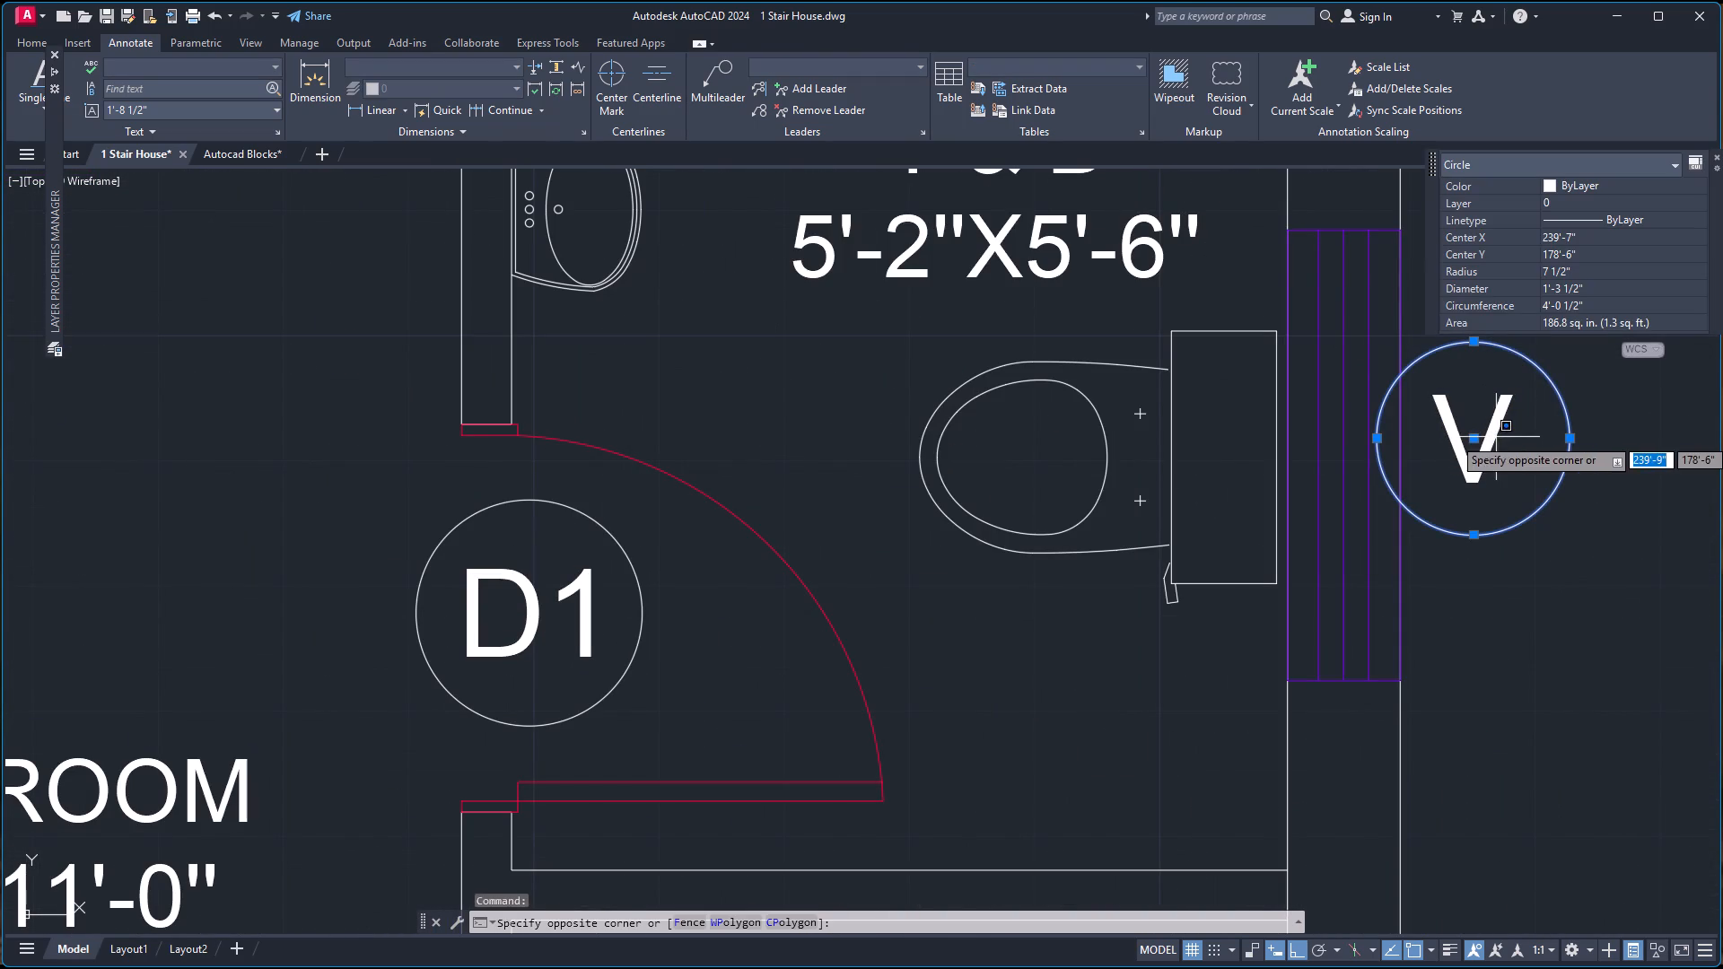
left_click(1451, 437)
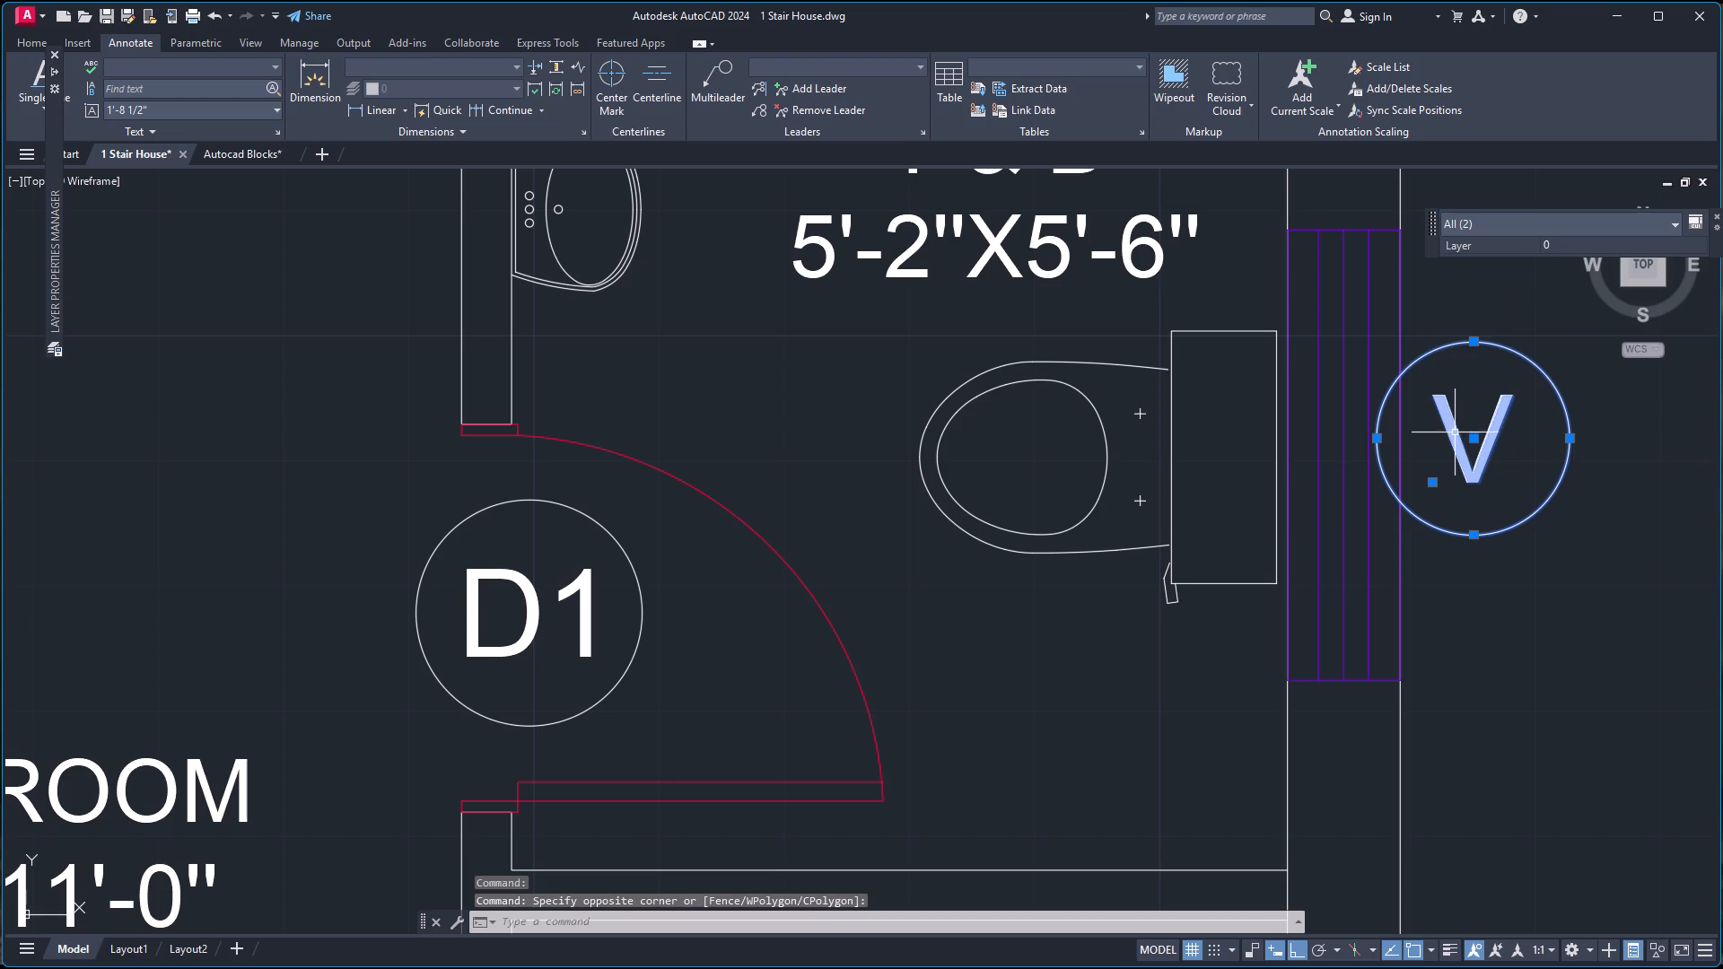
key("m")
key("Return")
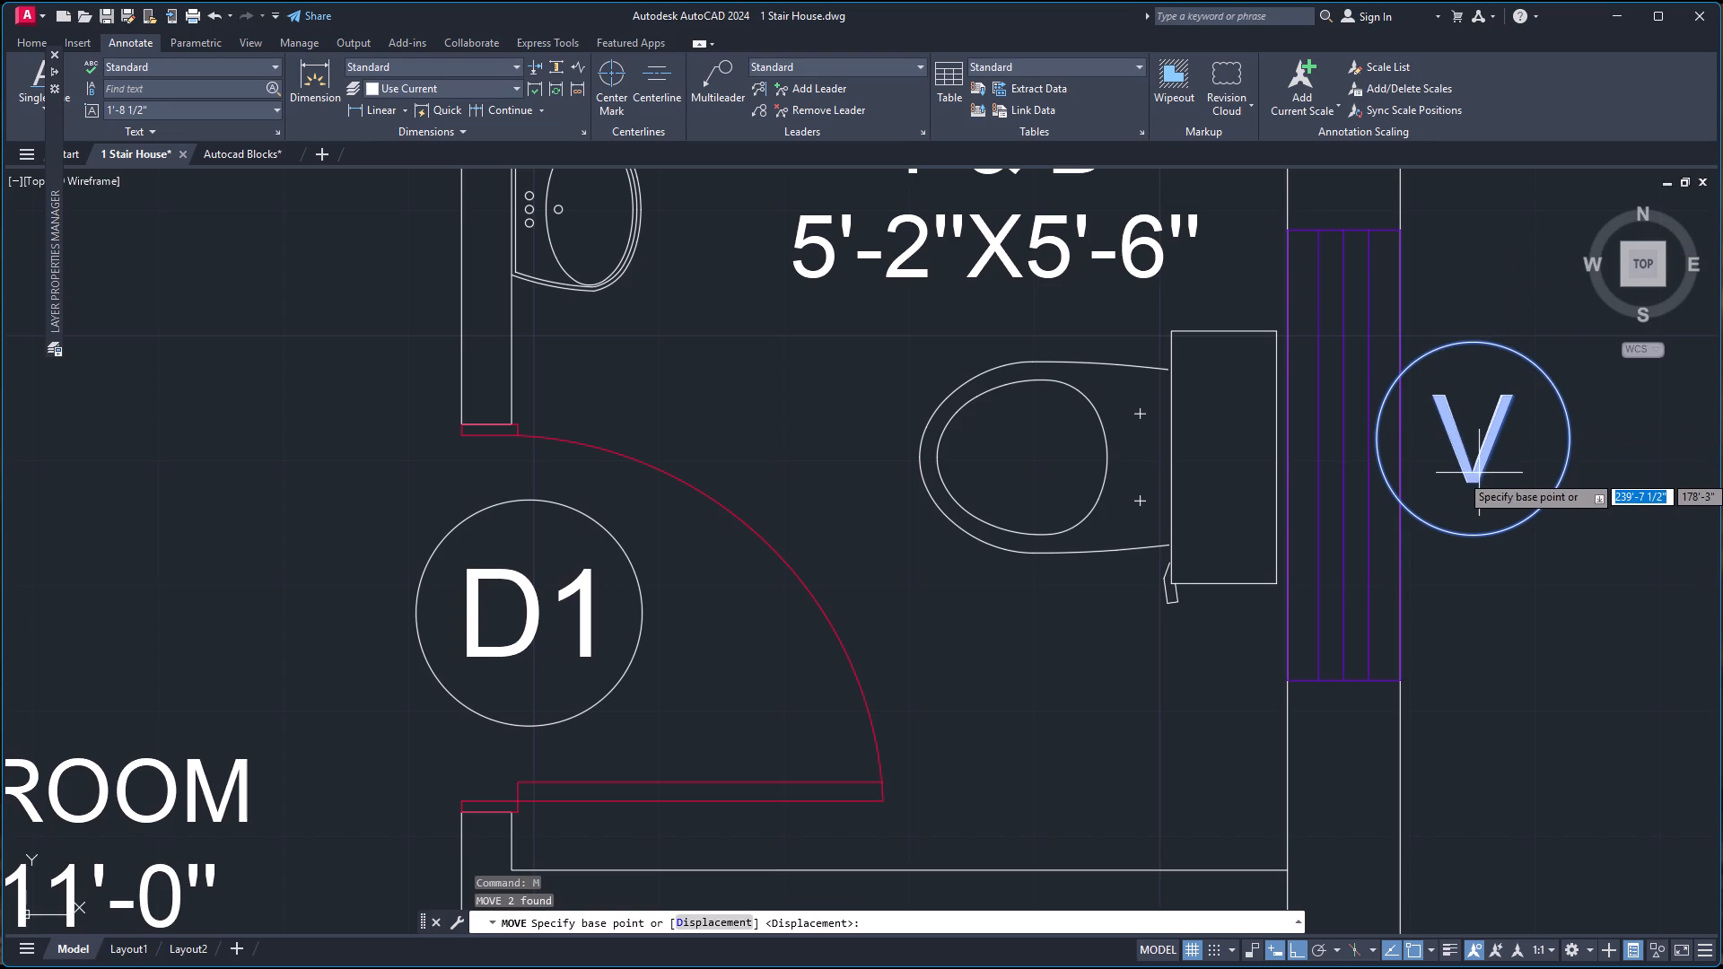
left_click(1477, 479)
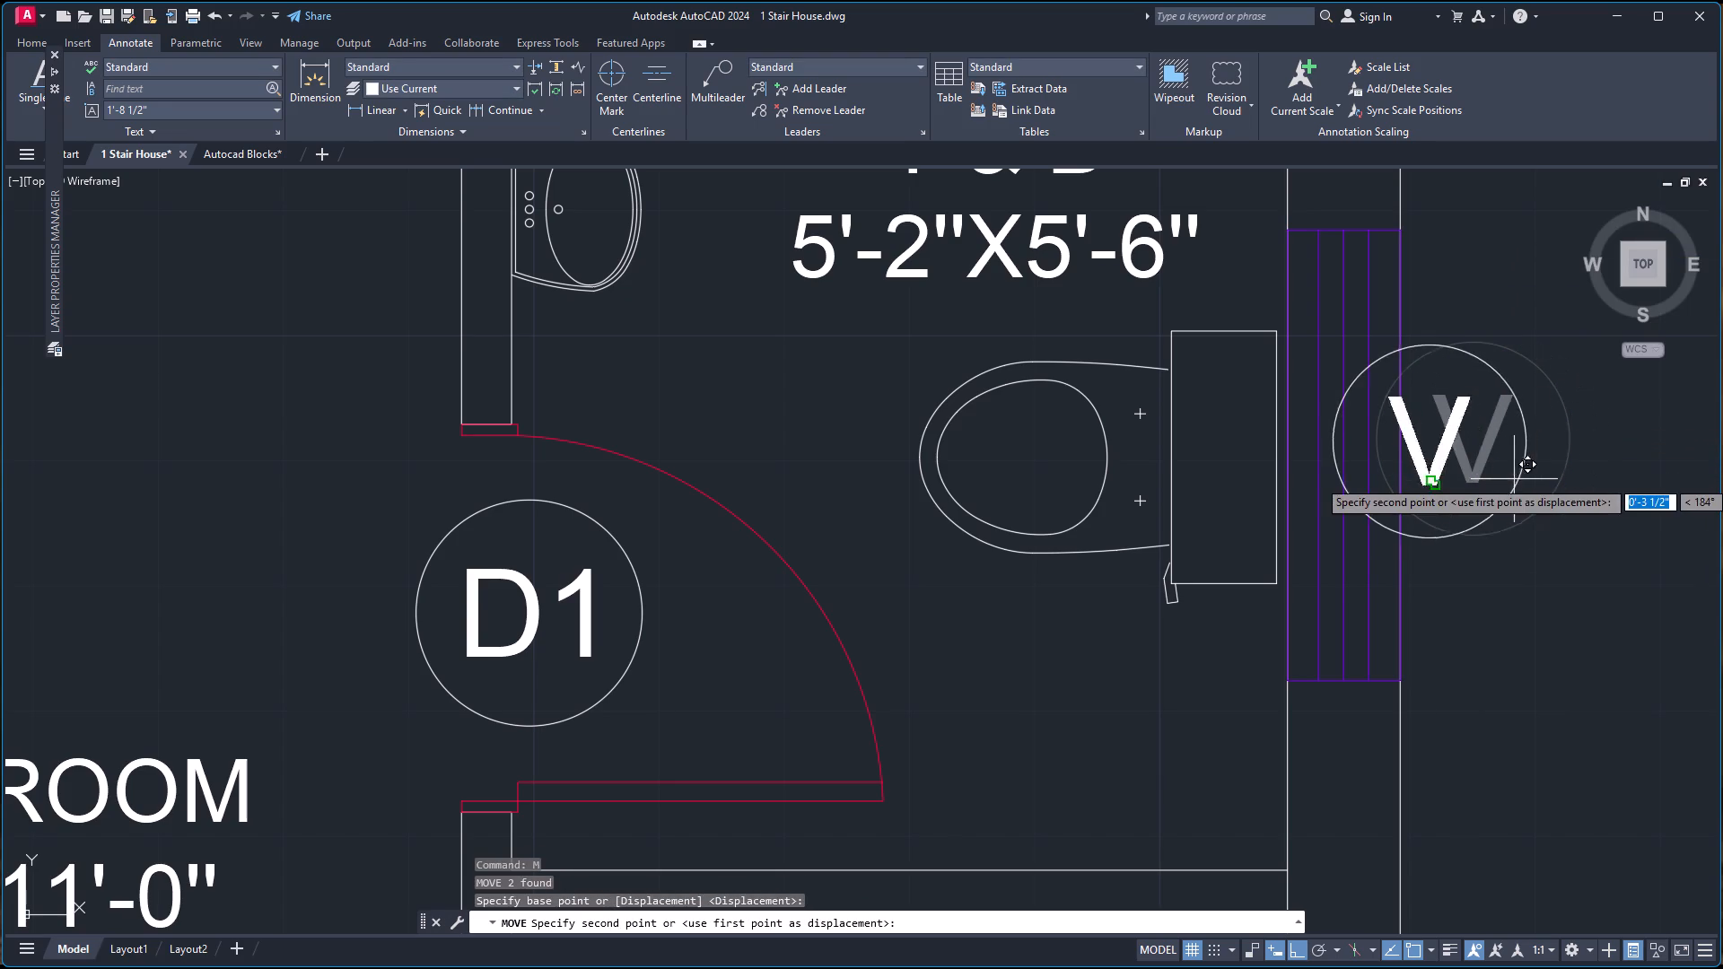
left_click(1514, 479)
Move the circled V label at the east plan's upper T & B window about 9 inches east, clear of the wall.
left_click(1431, 468)
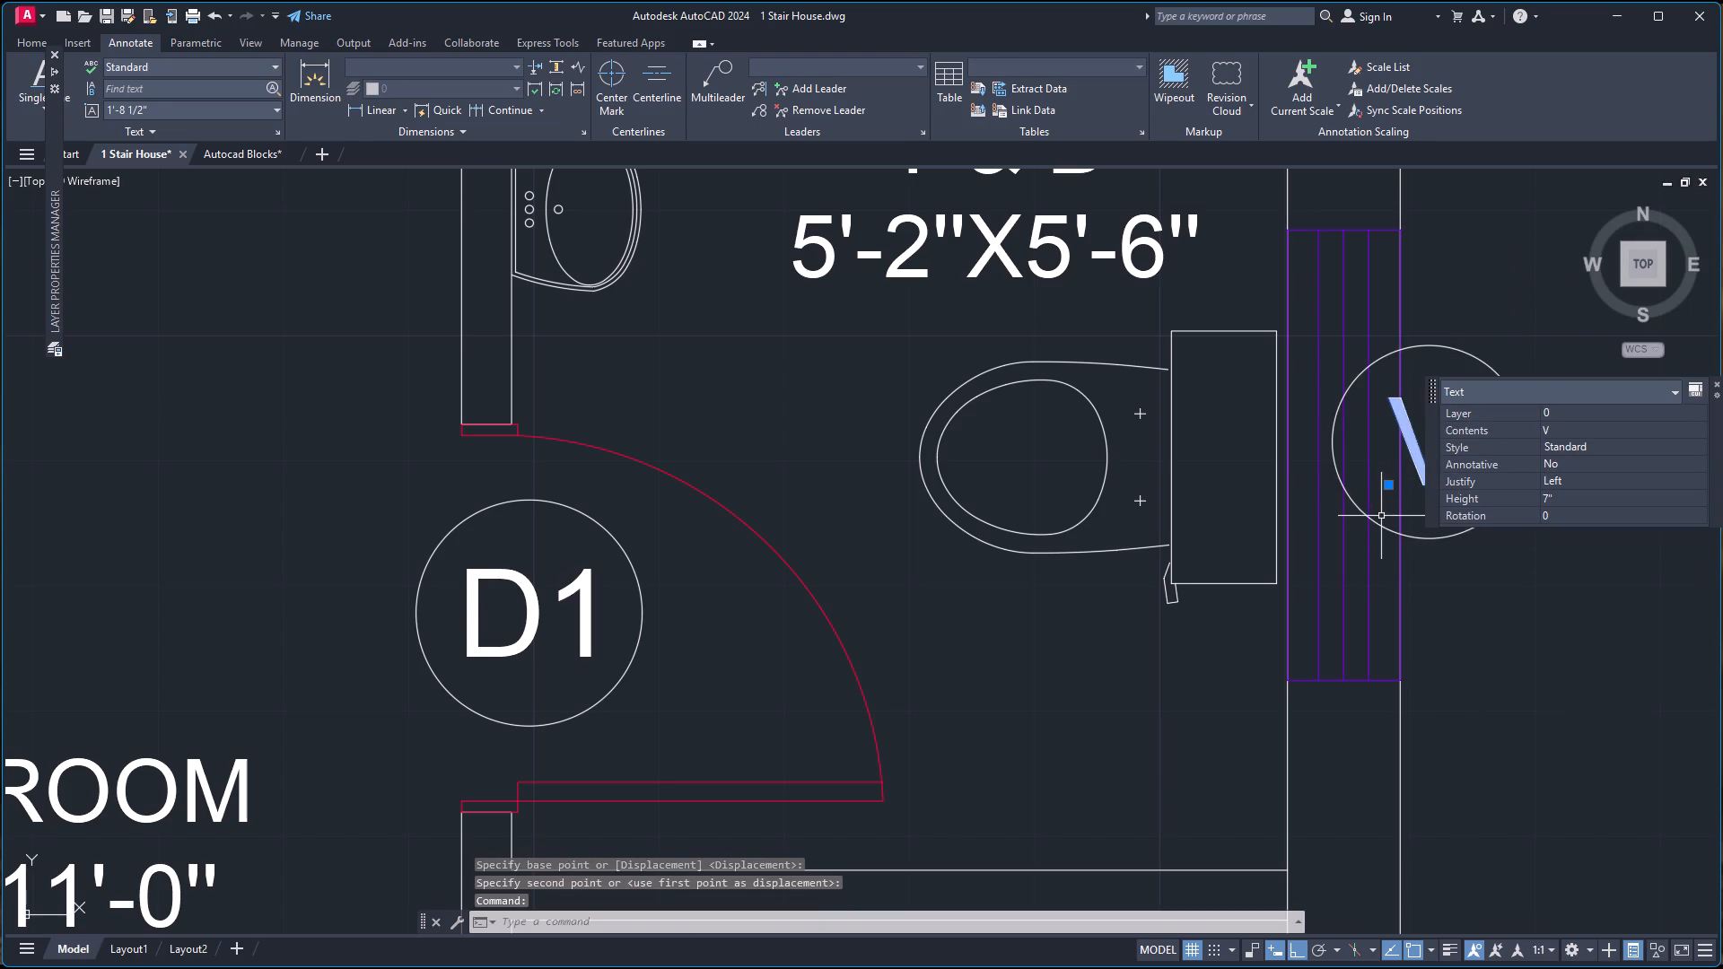
left_click(1380, 527)
key("m")
key("Return")
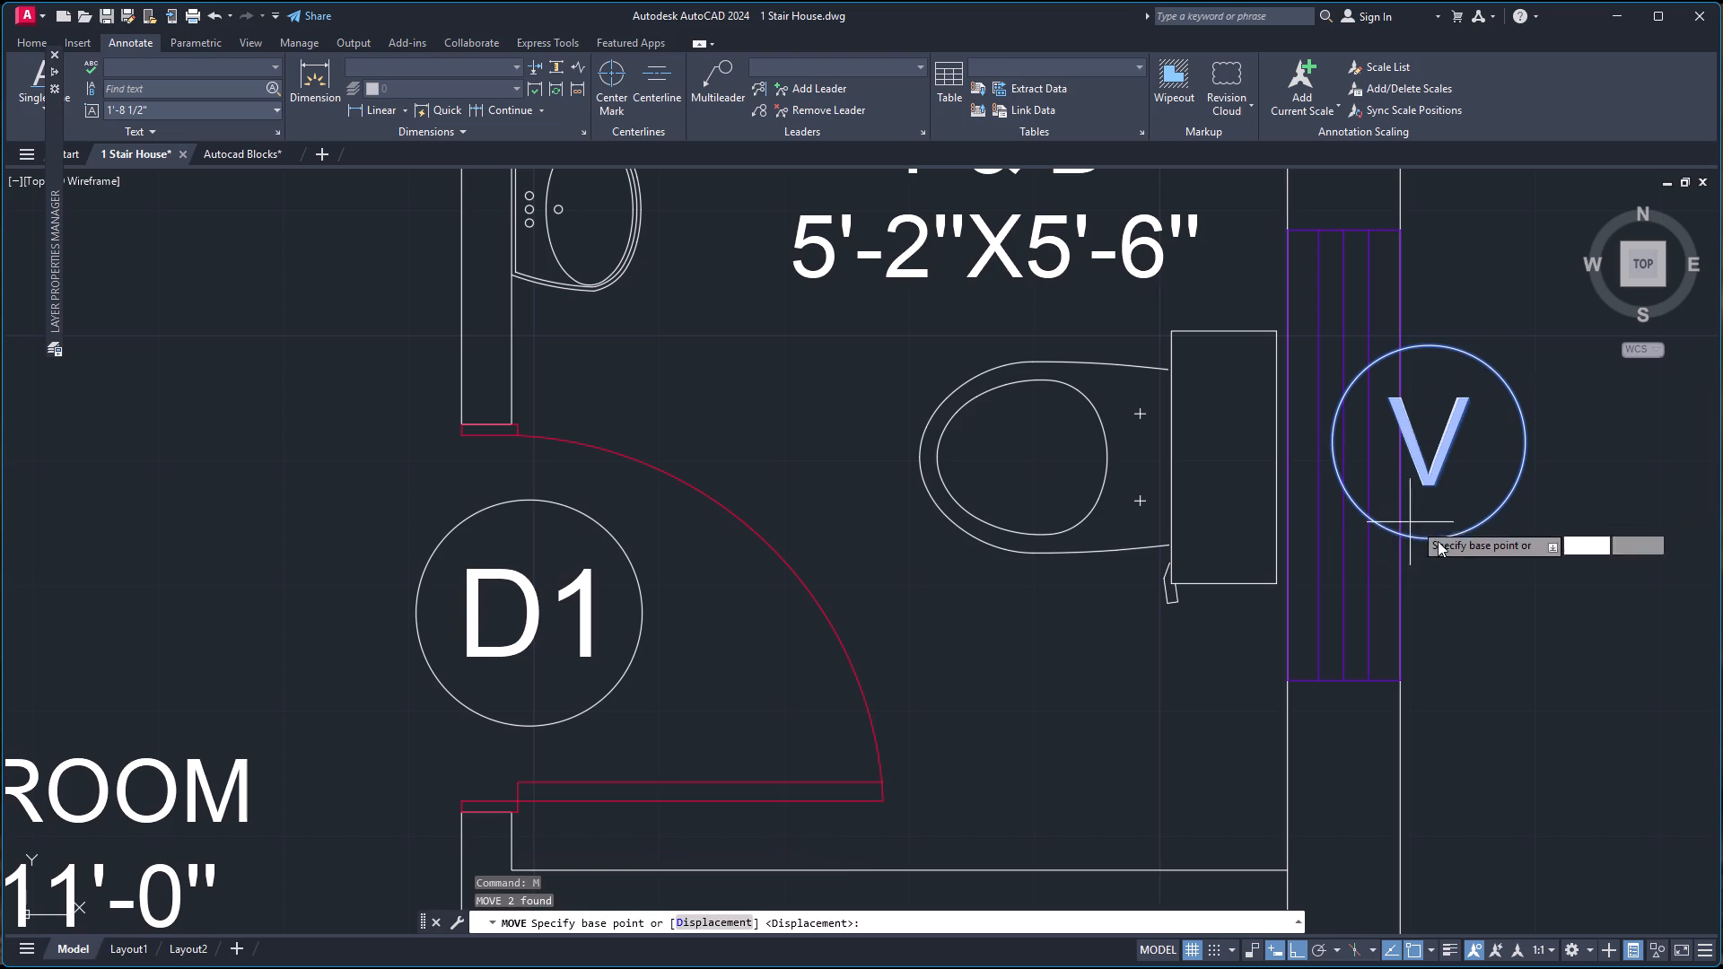
left_click(1432, 544)
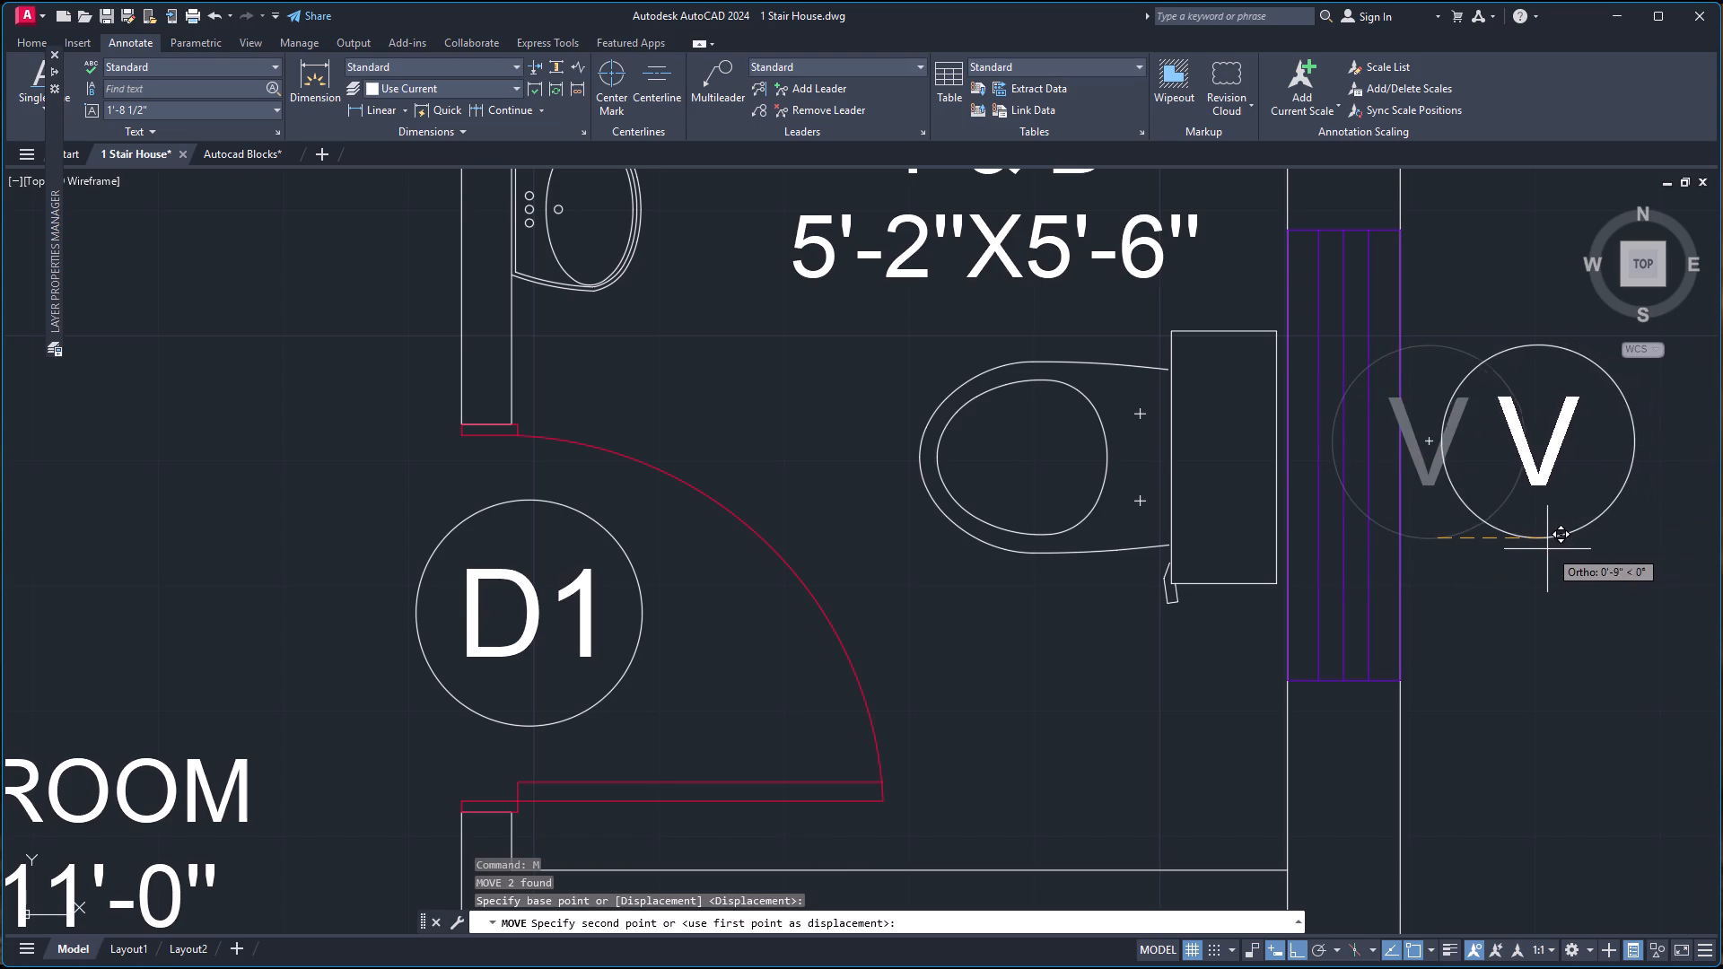
left_click(1545, 550)
Move the circled V label at the east plan's lower T & B window about 1 1/2 inches east, clear of the wall.
scroll(1452, 537, "down", 3)
scroll(1467, 708, "up", 3)
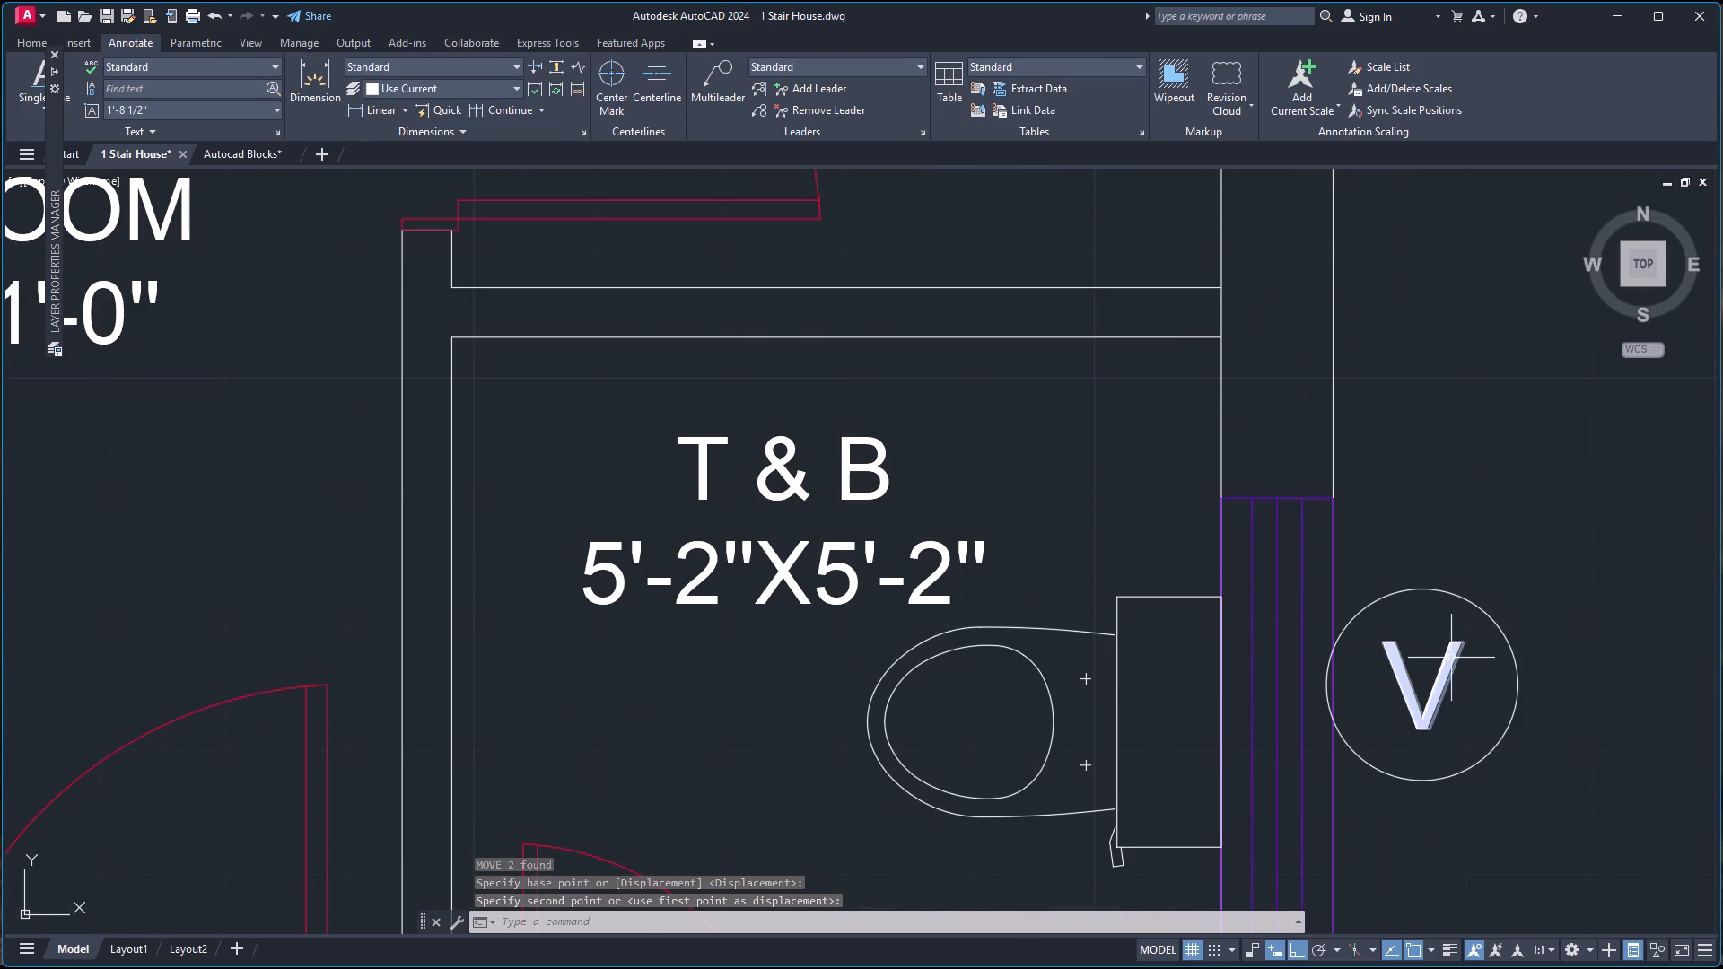
left_click(1451, 659)
left_click(1427, 799)
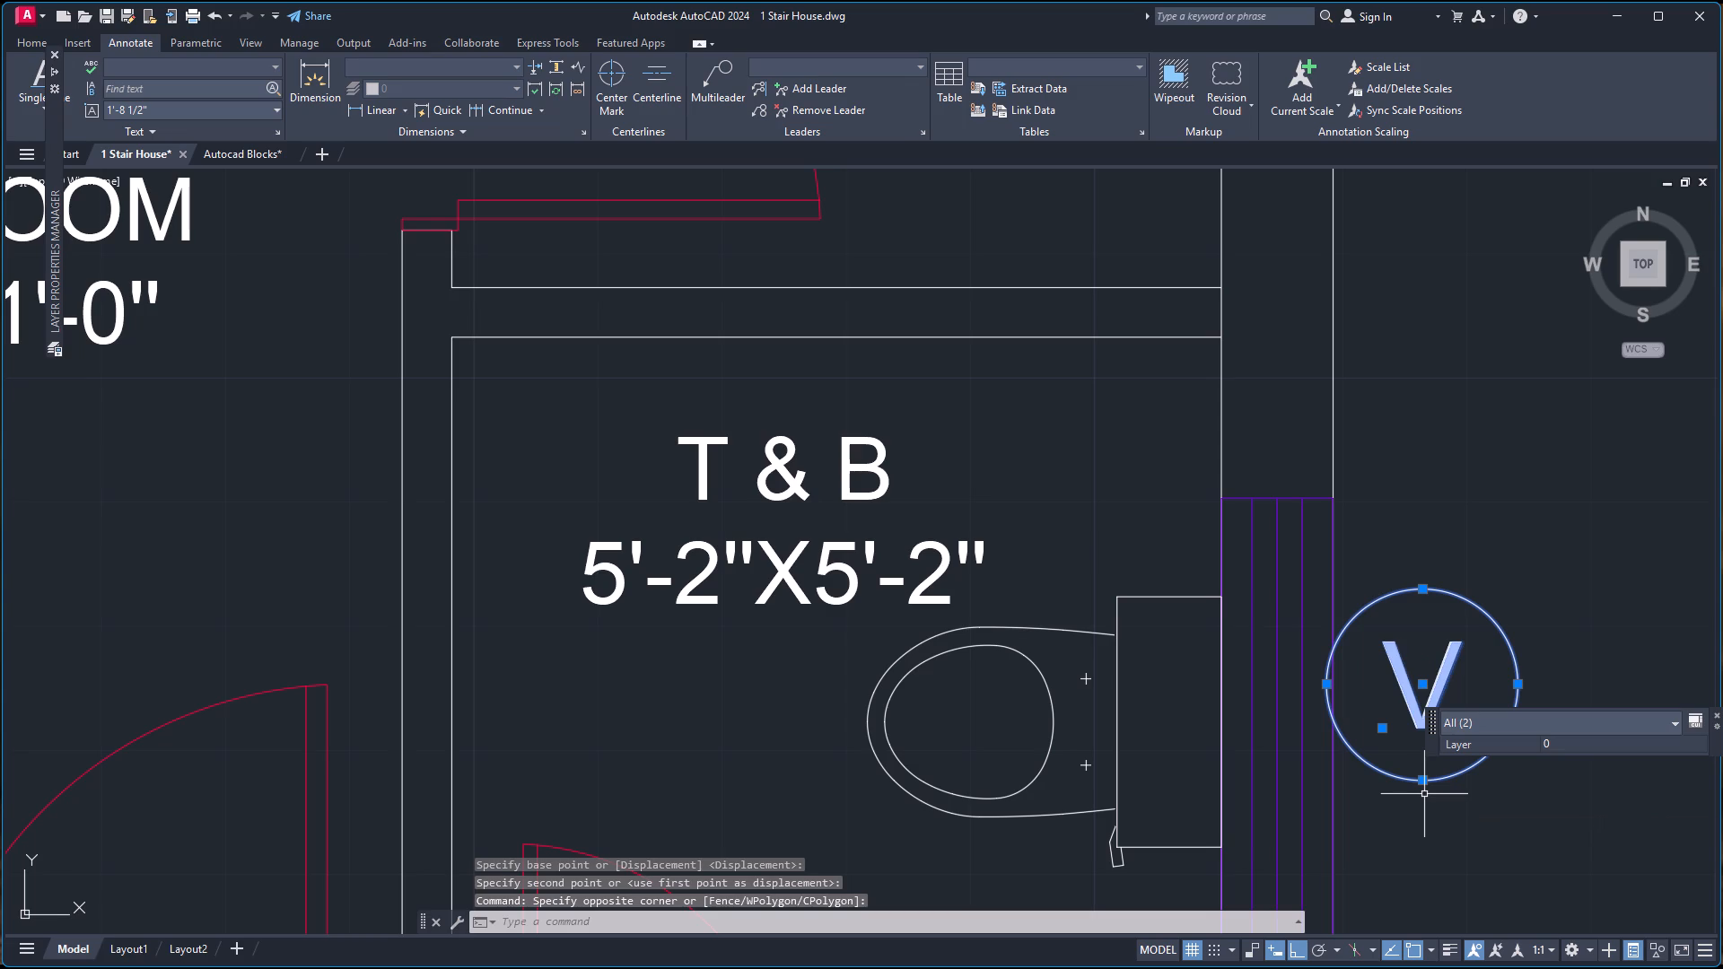
key("m")
key("Return")
left_click(1421, 785)
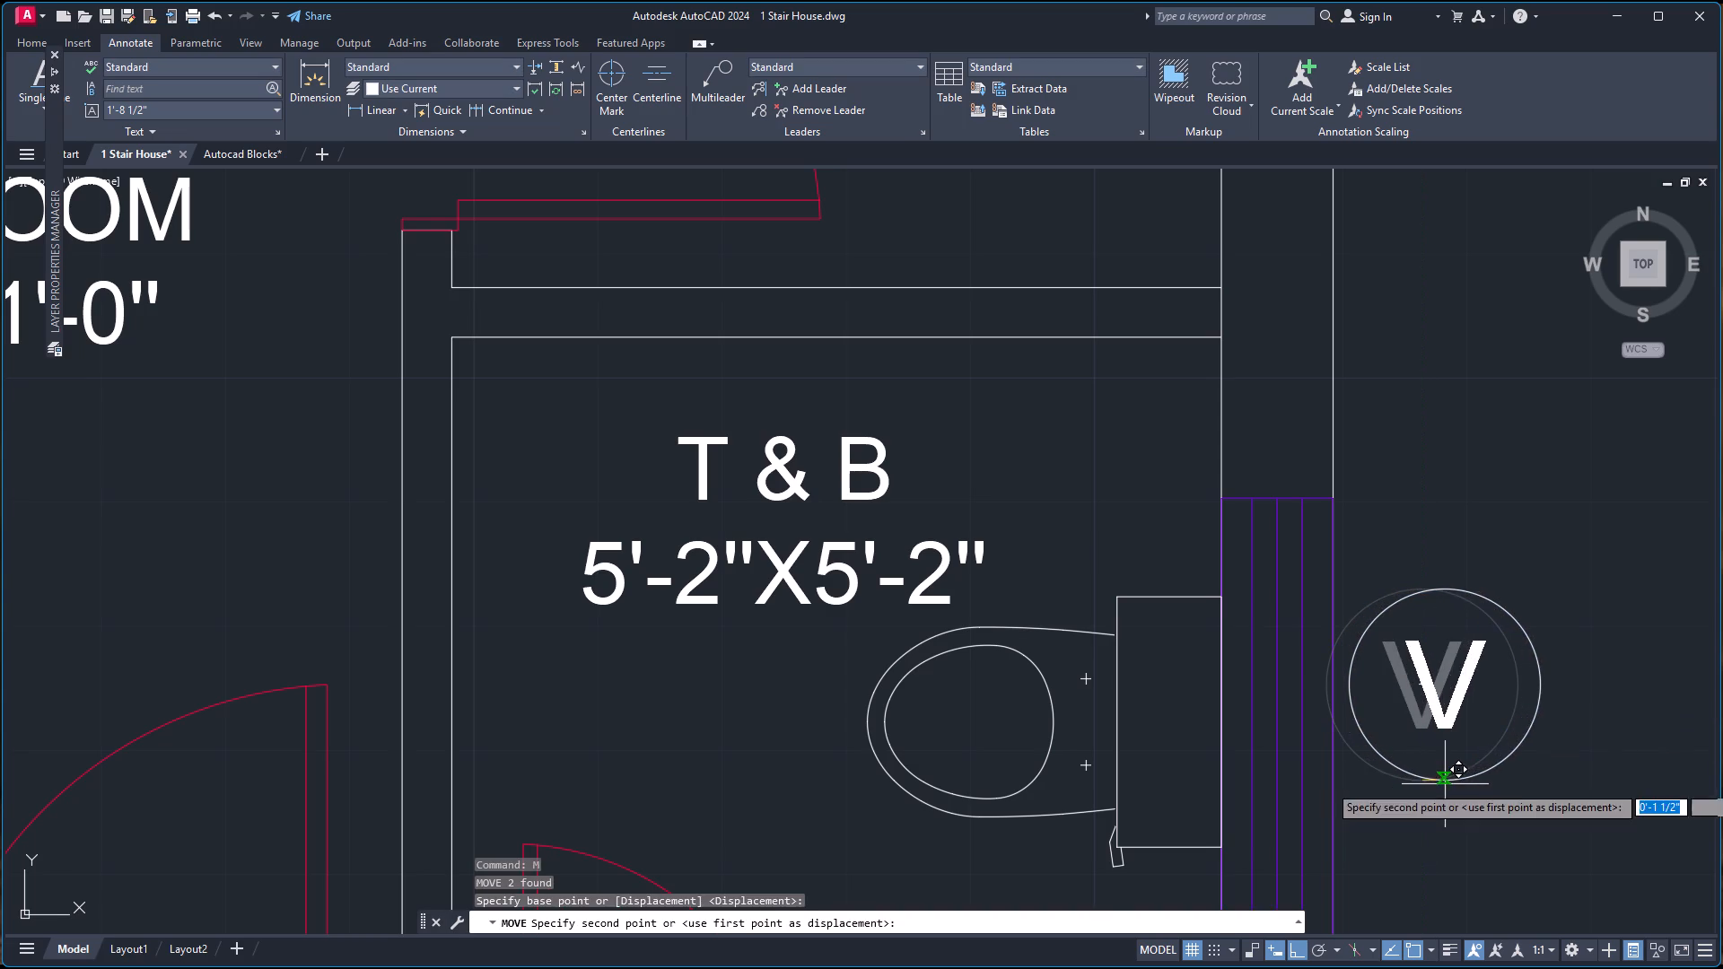
left_click(1445, 784)
Move the circled W label at the east plan's master bedroom north window slightly north, clear of the wall.
scroll(1450, 624, "down", 4)
scroll(1459, 746, "up", 3)
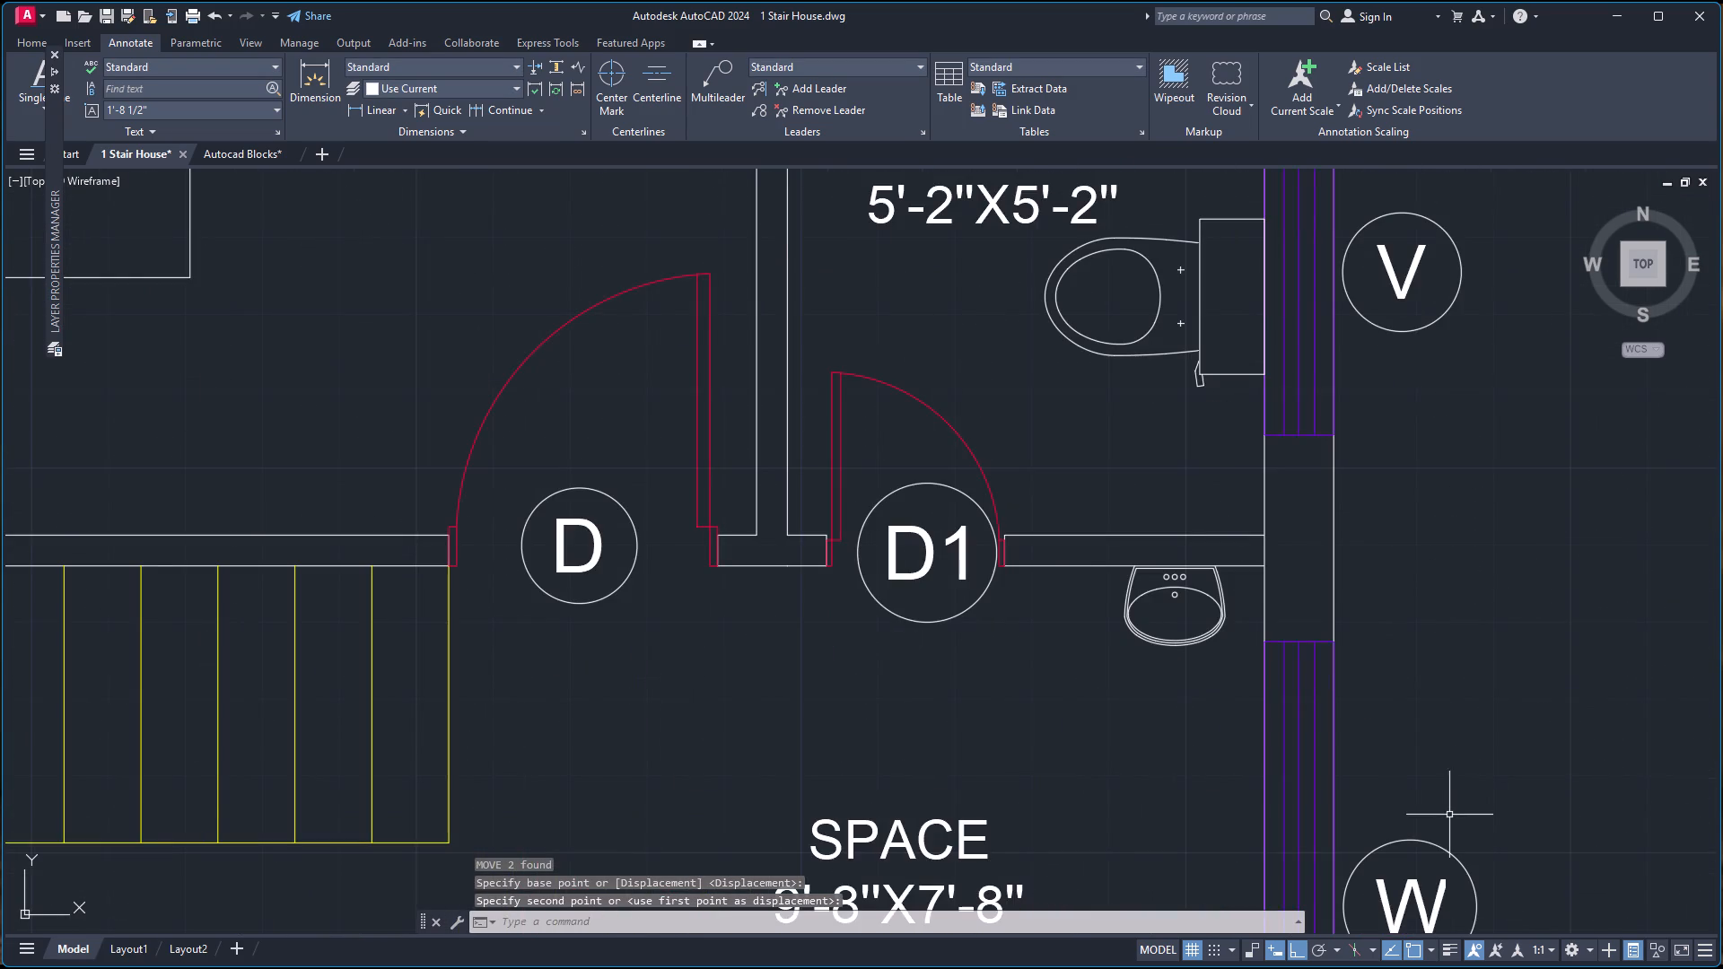
scroll(1416, 601, "down", 3)
scroll(1379, 292, "down", 1)
scroll(1216, 222, "up", 4)
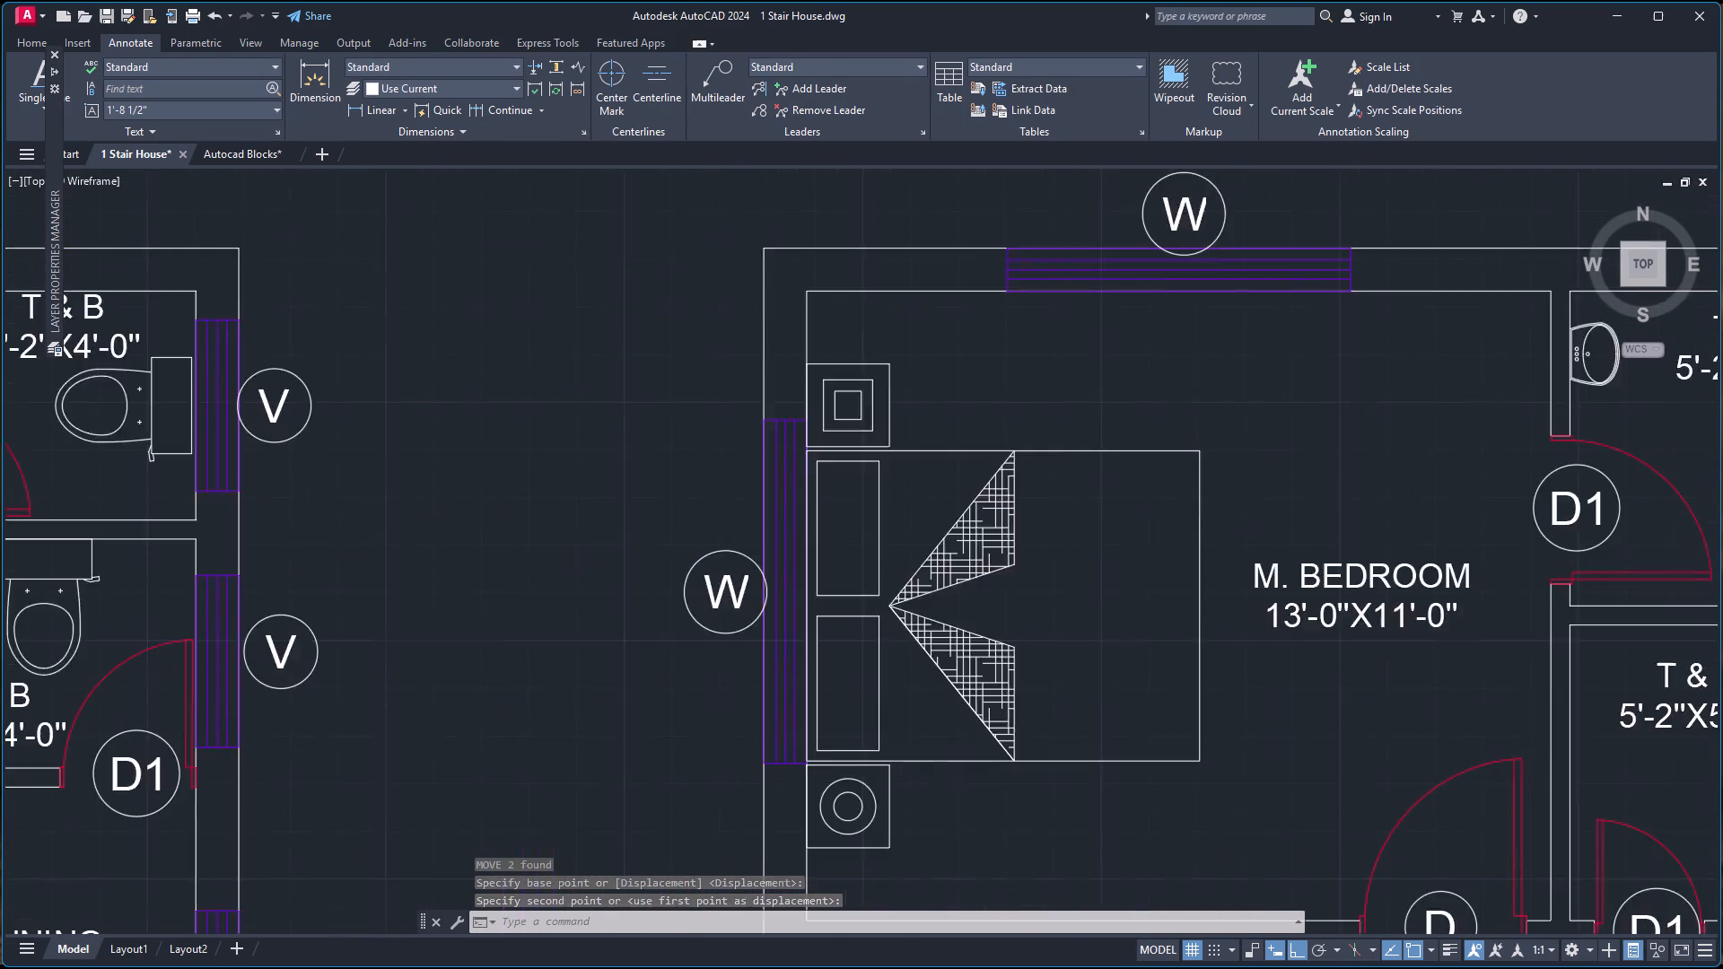
left_click(1178, 201)
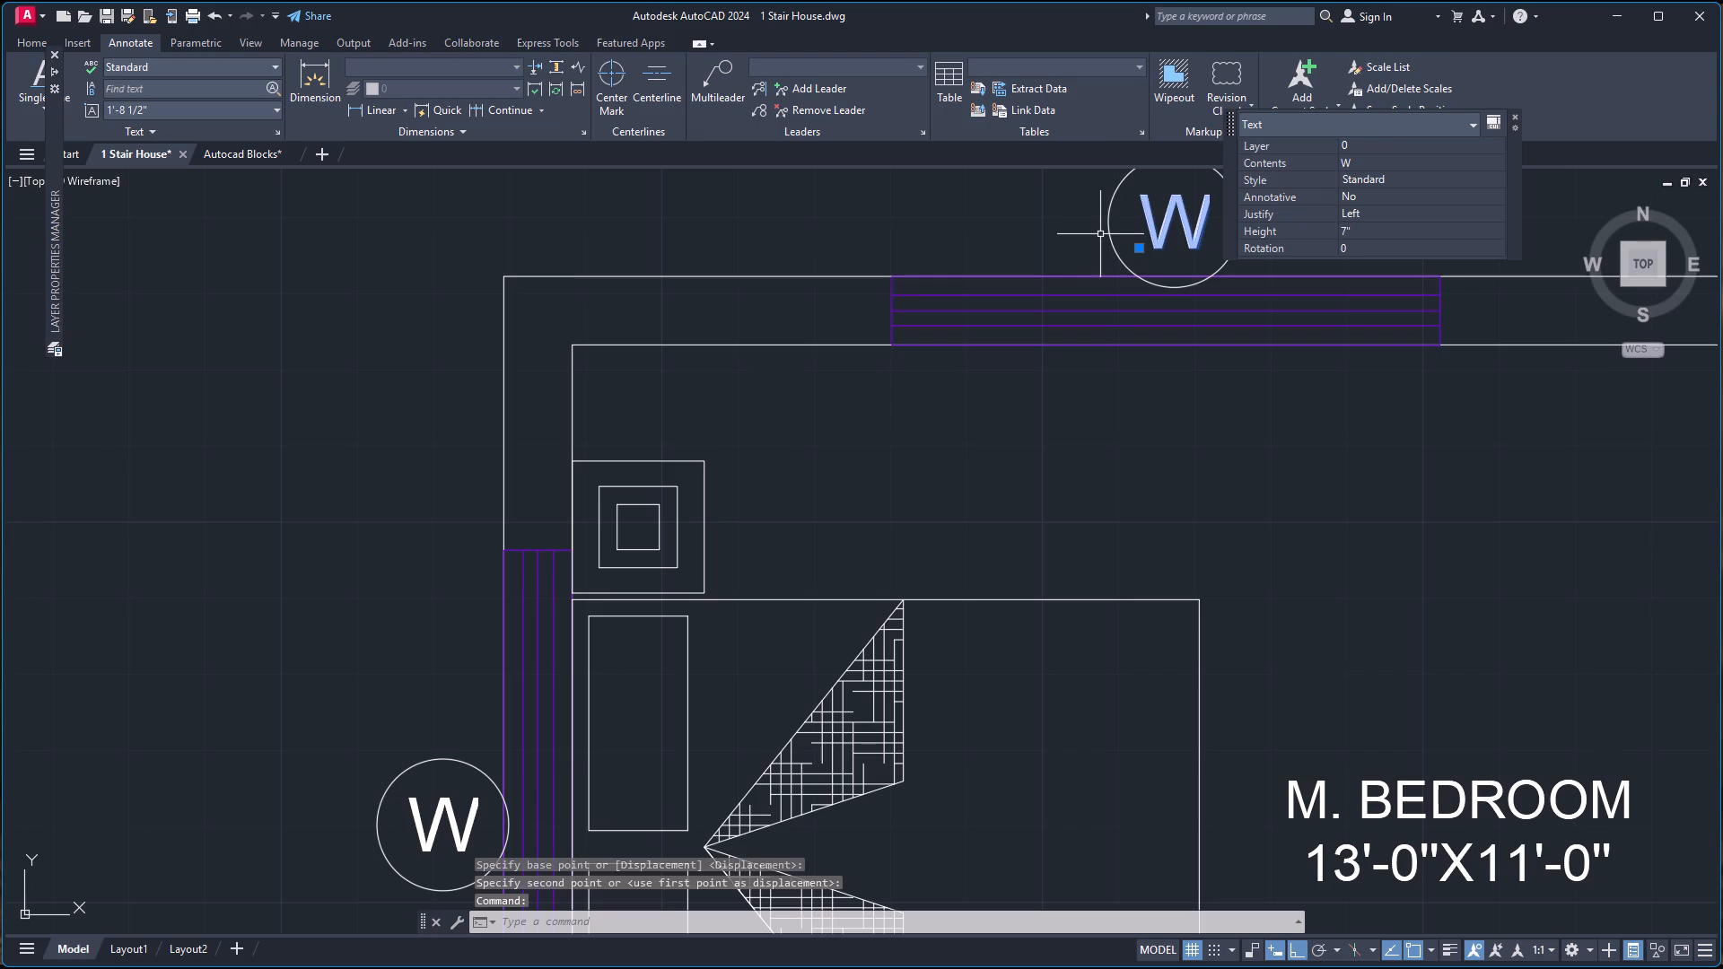
left_click(1107, 226)
key("m")
key("Return")
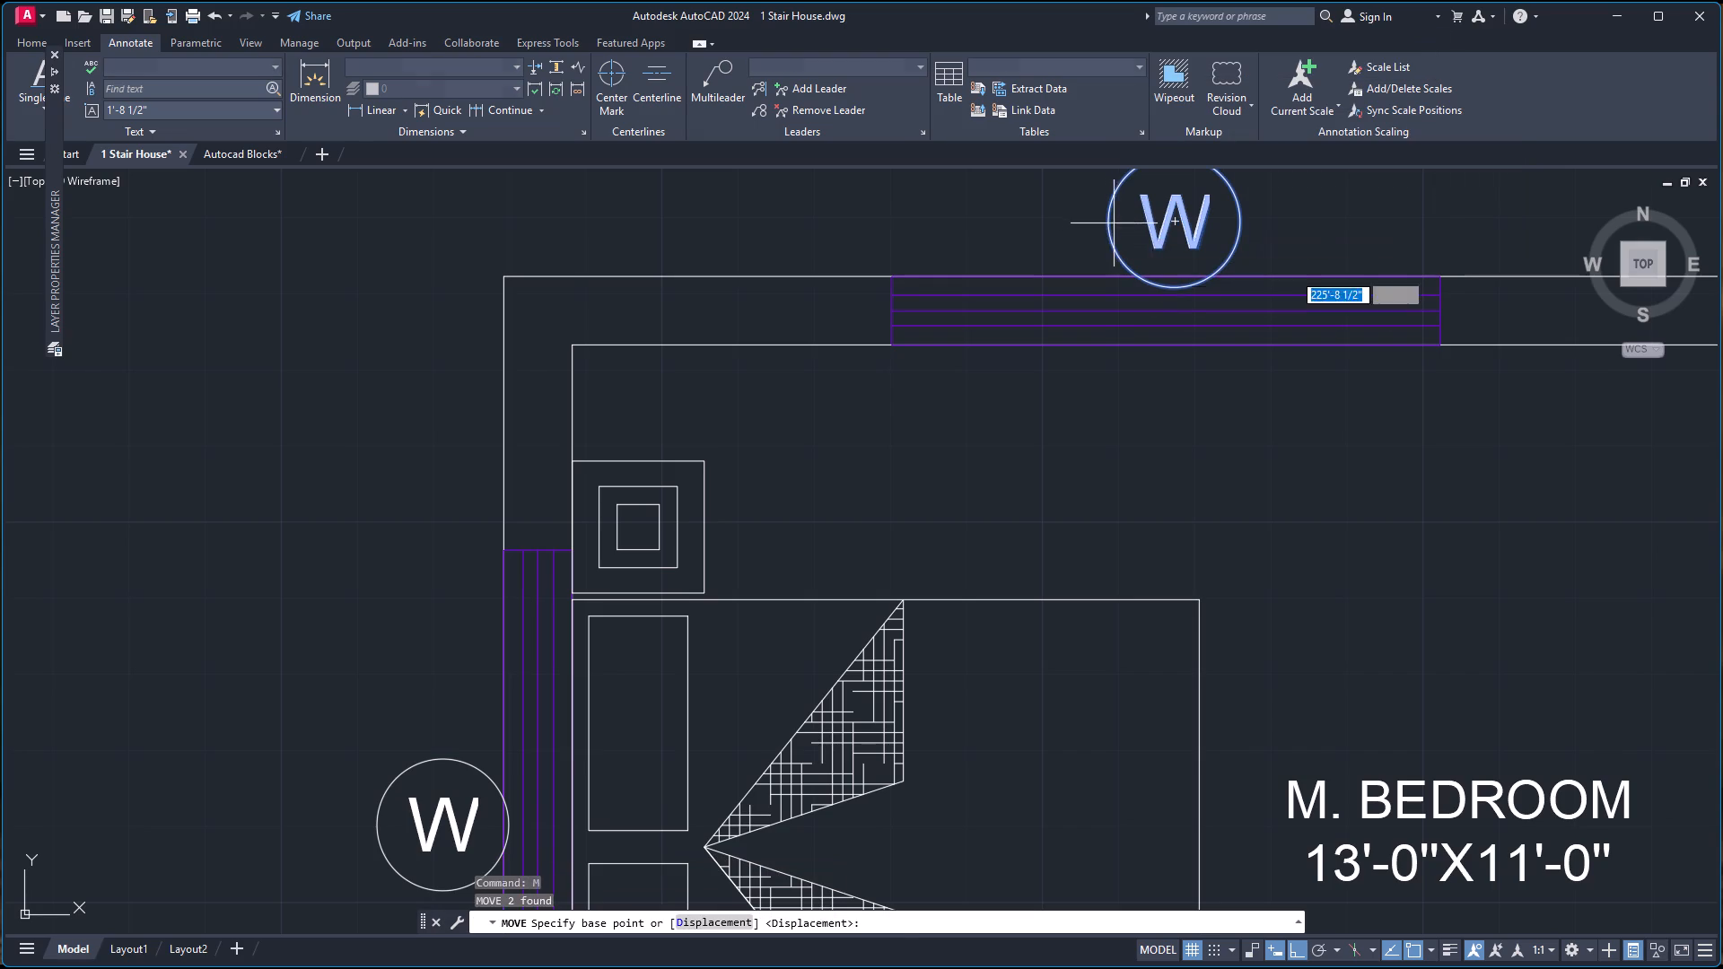
left_click(1176, 291)
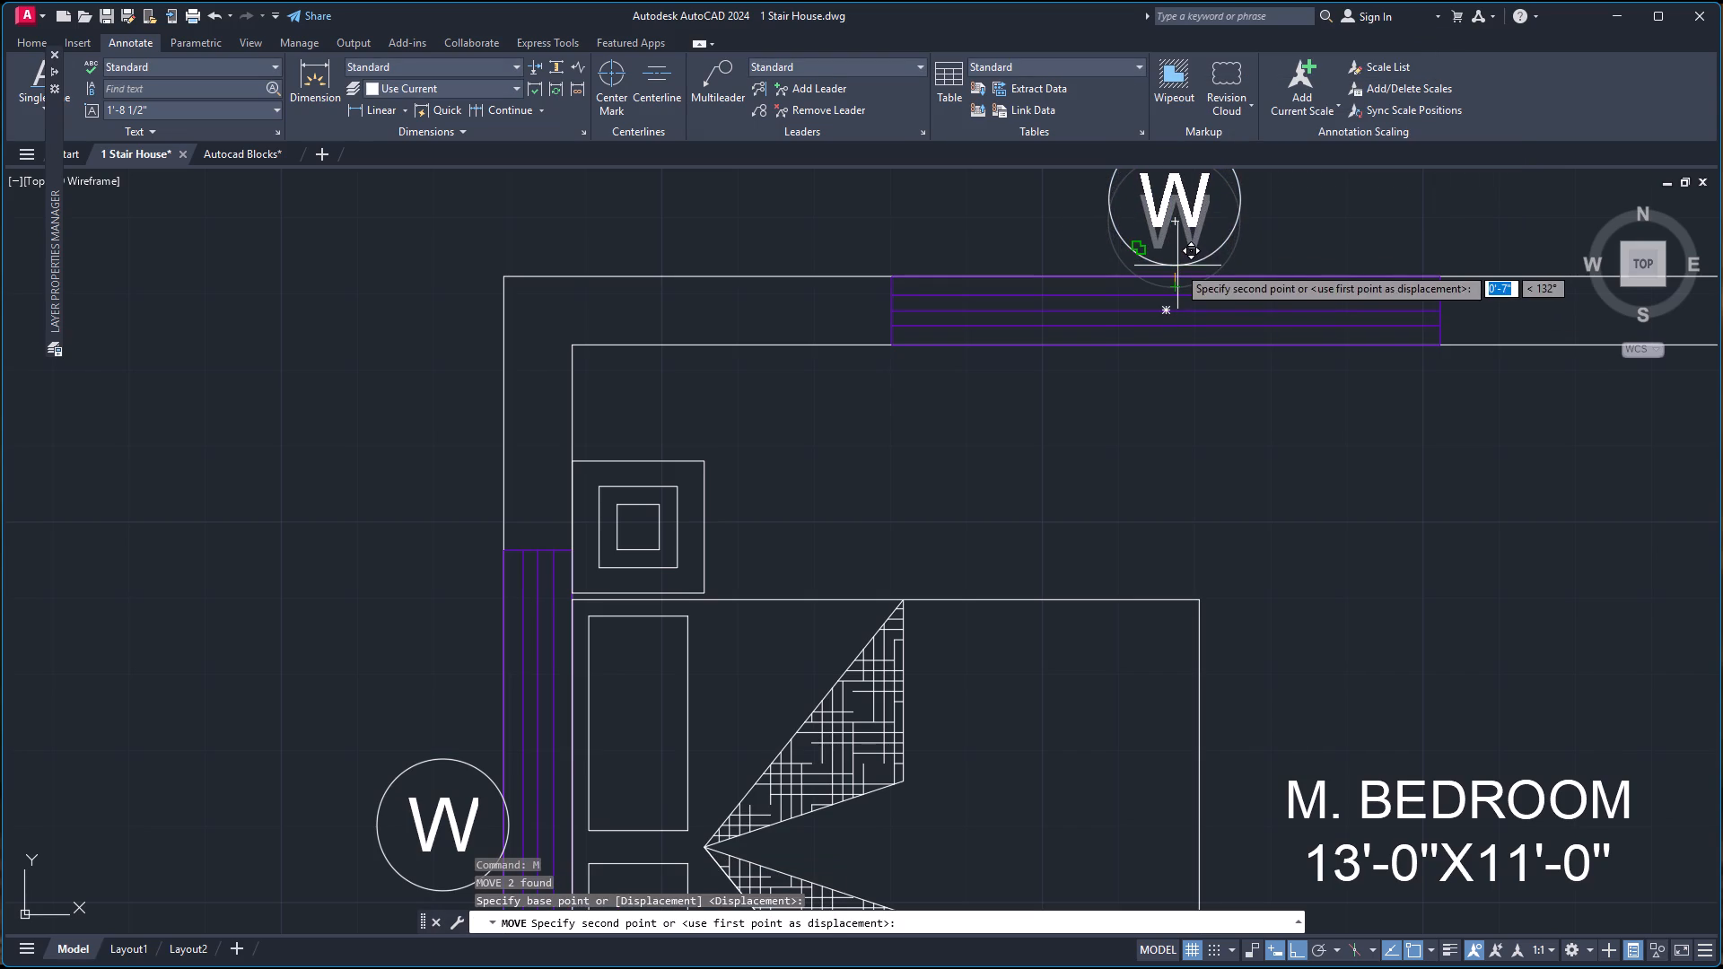
left_click(1177, 262)
Move the circled W label at the east plan's master bedroom west window slightly west, clear of the wall.
scroll(1090, 255, "down", 3)
scroll(985, 395, "up", 2)
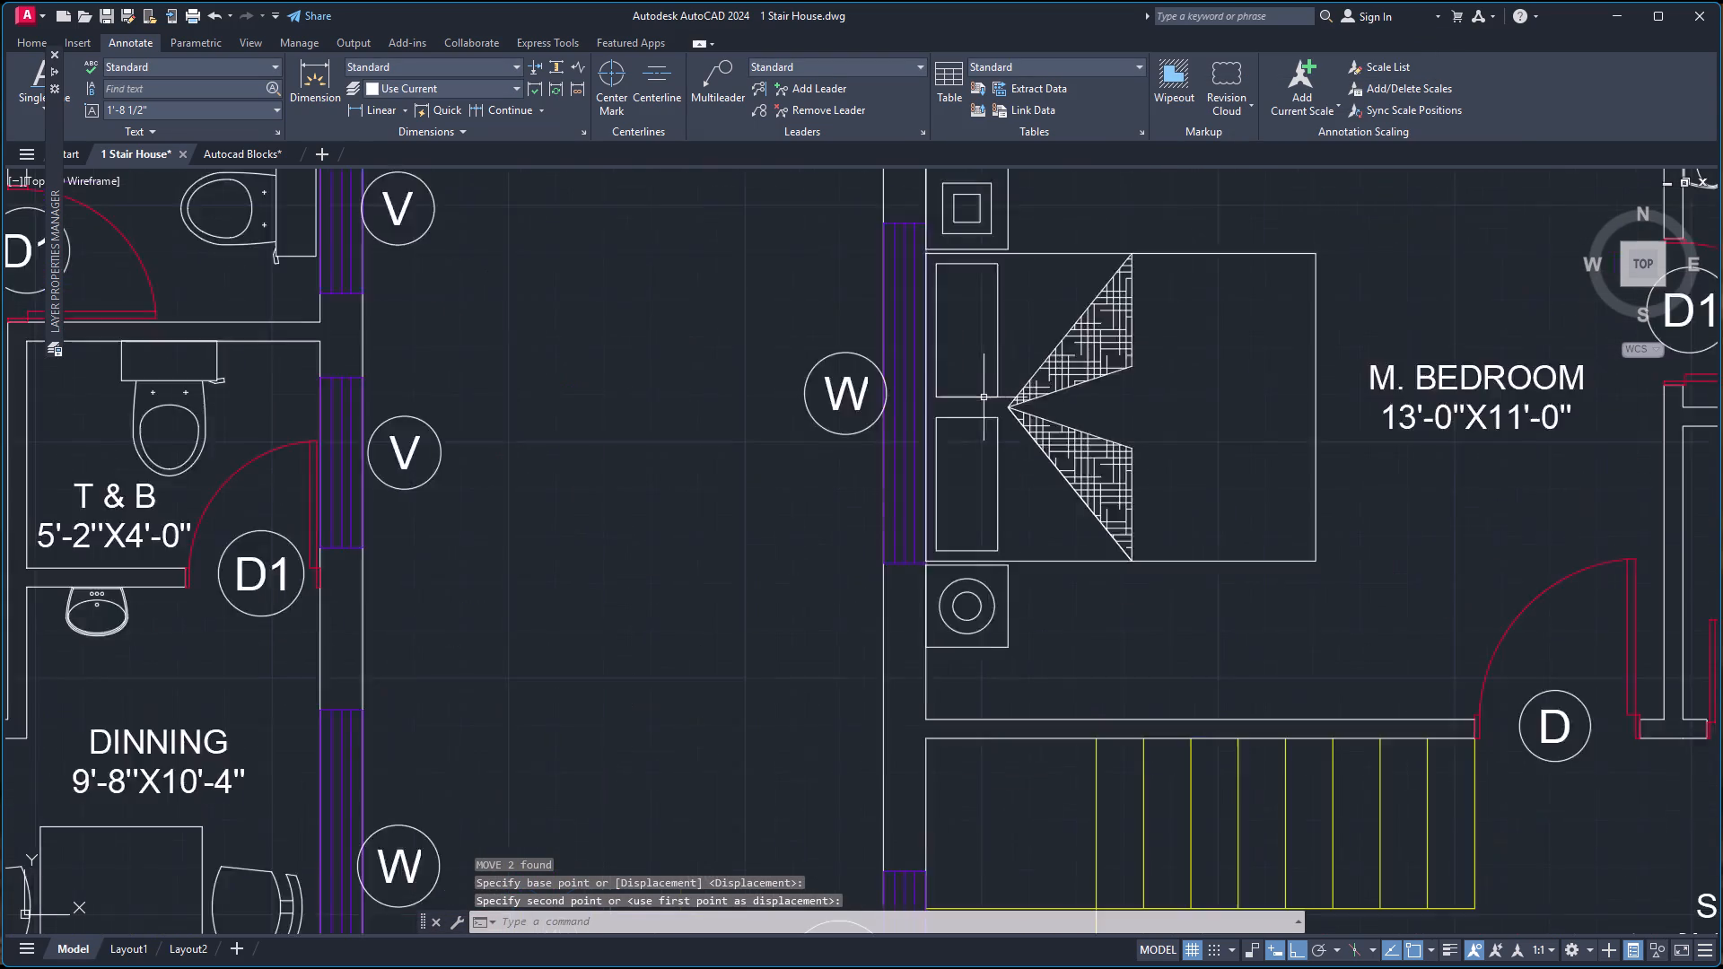
scroll(984, 397, "up", 1)
left_click(757, 364)
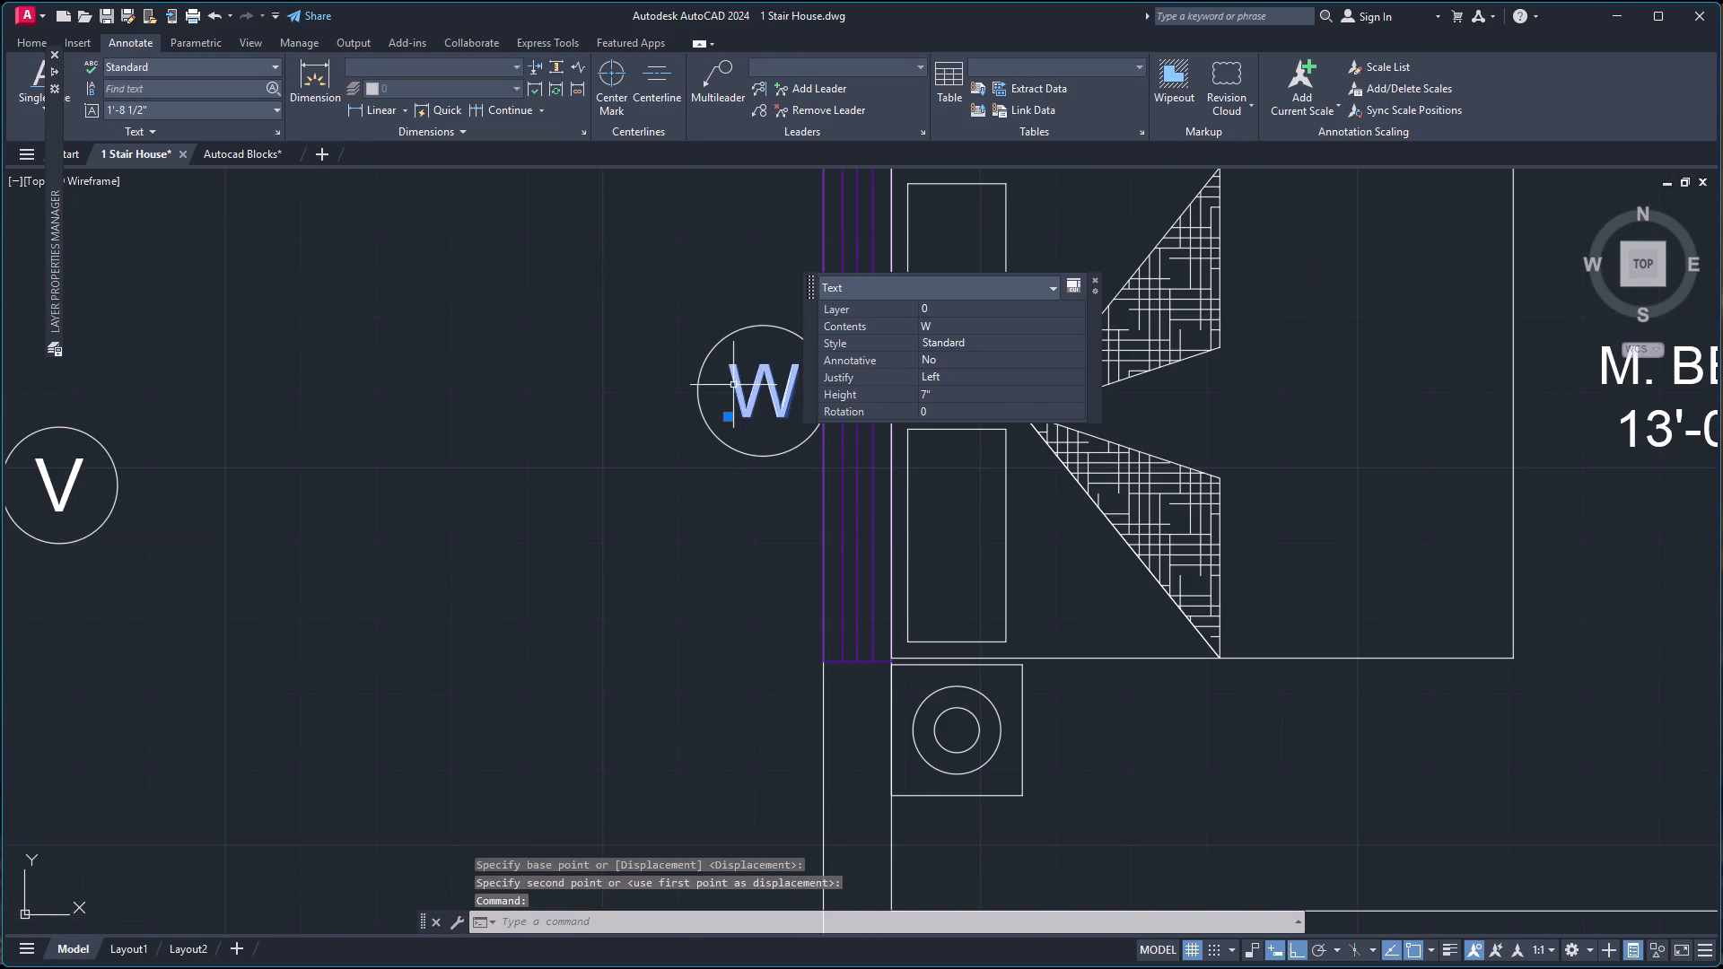
left_click(705, 381)
left_click(681, 388)
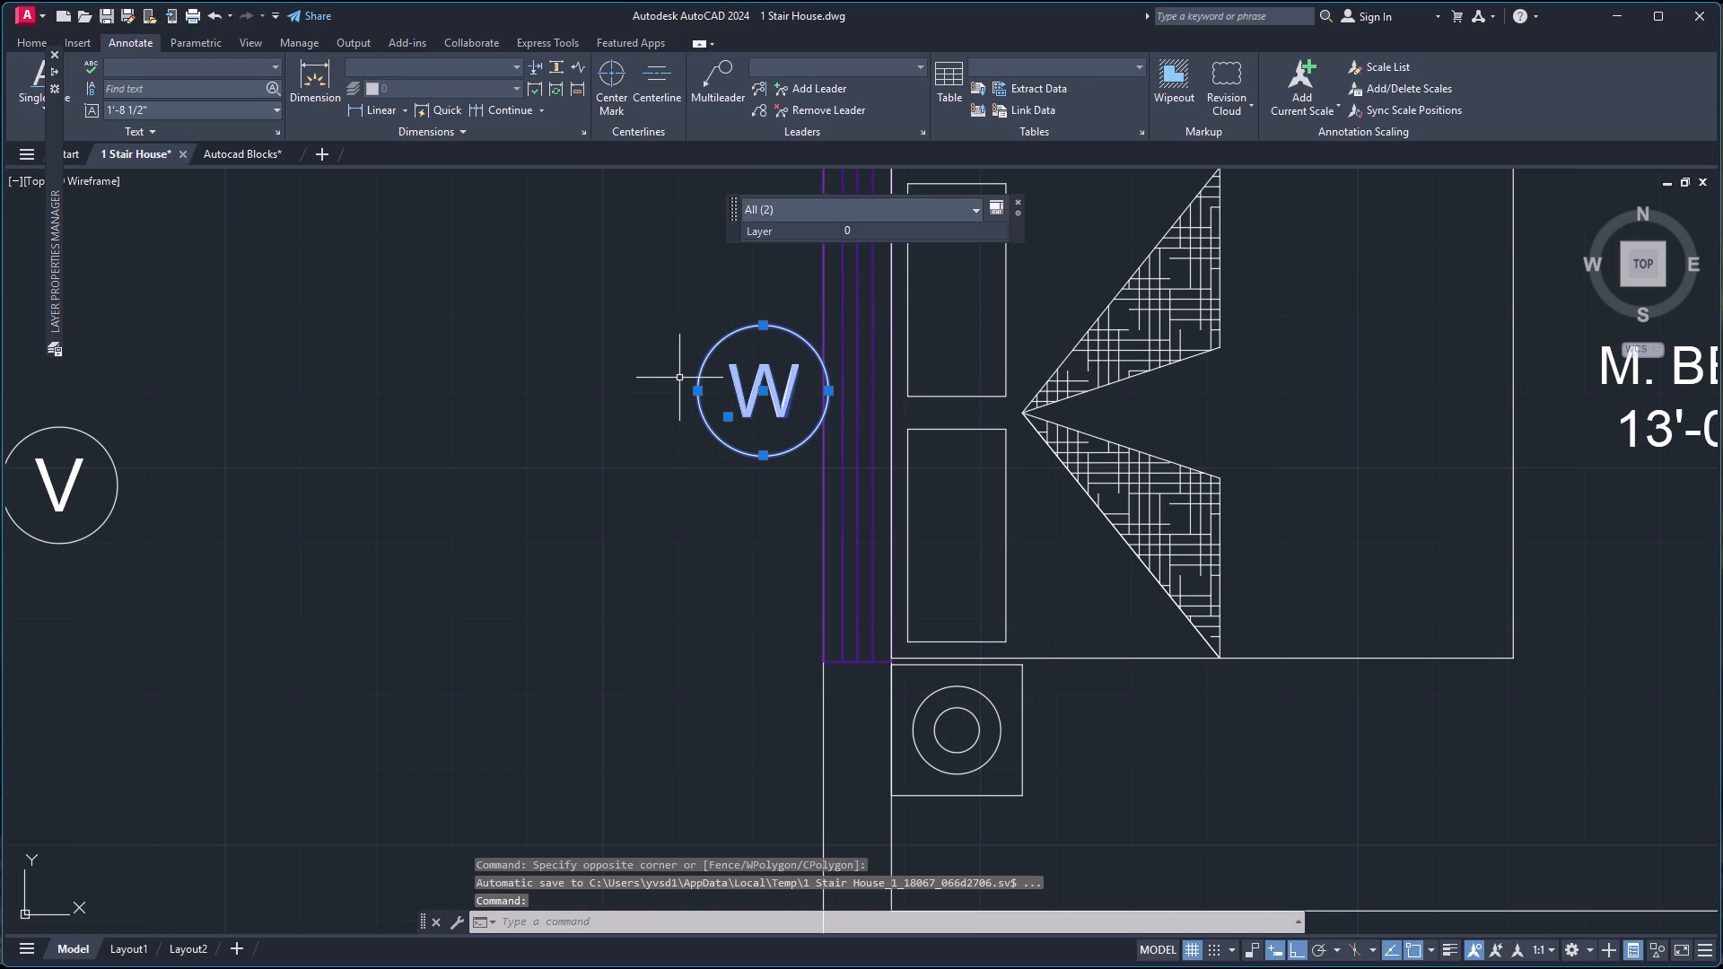
key("m")
key("Return")
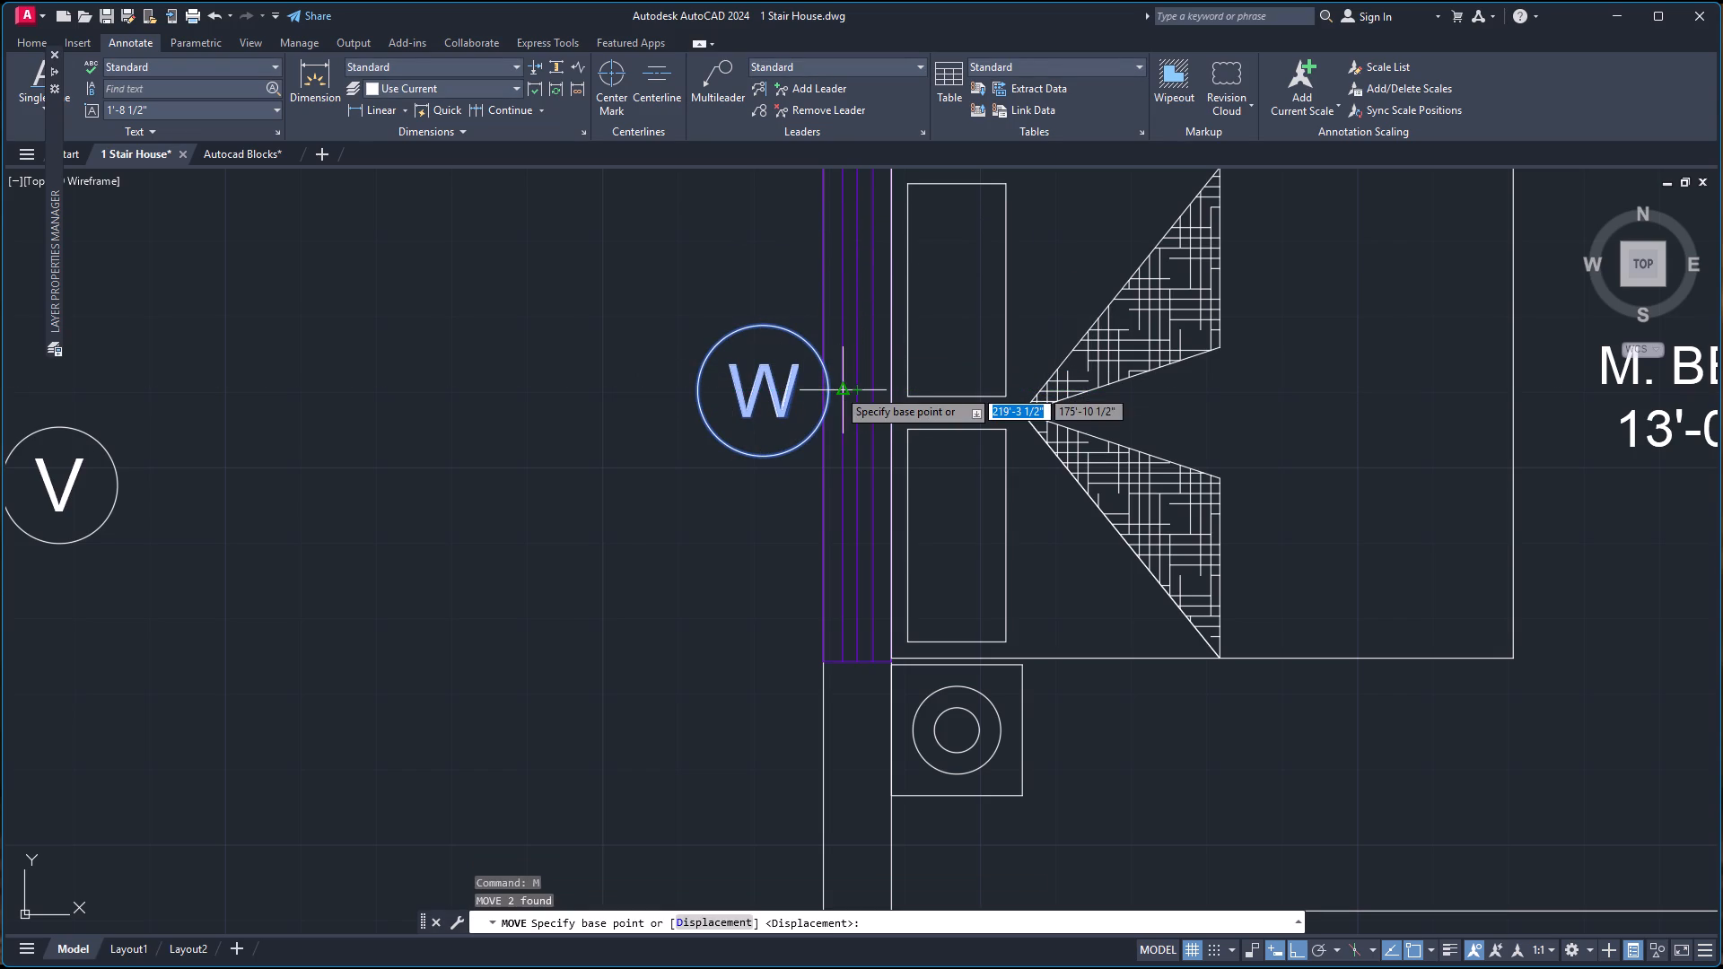
left_click(827, 389)
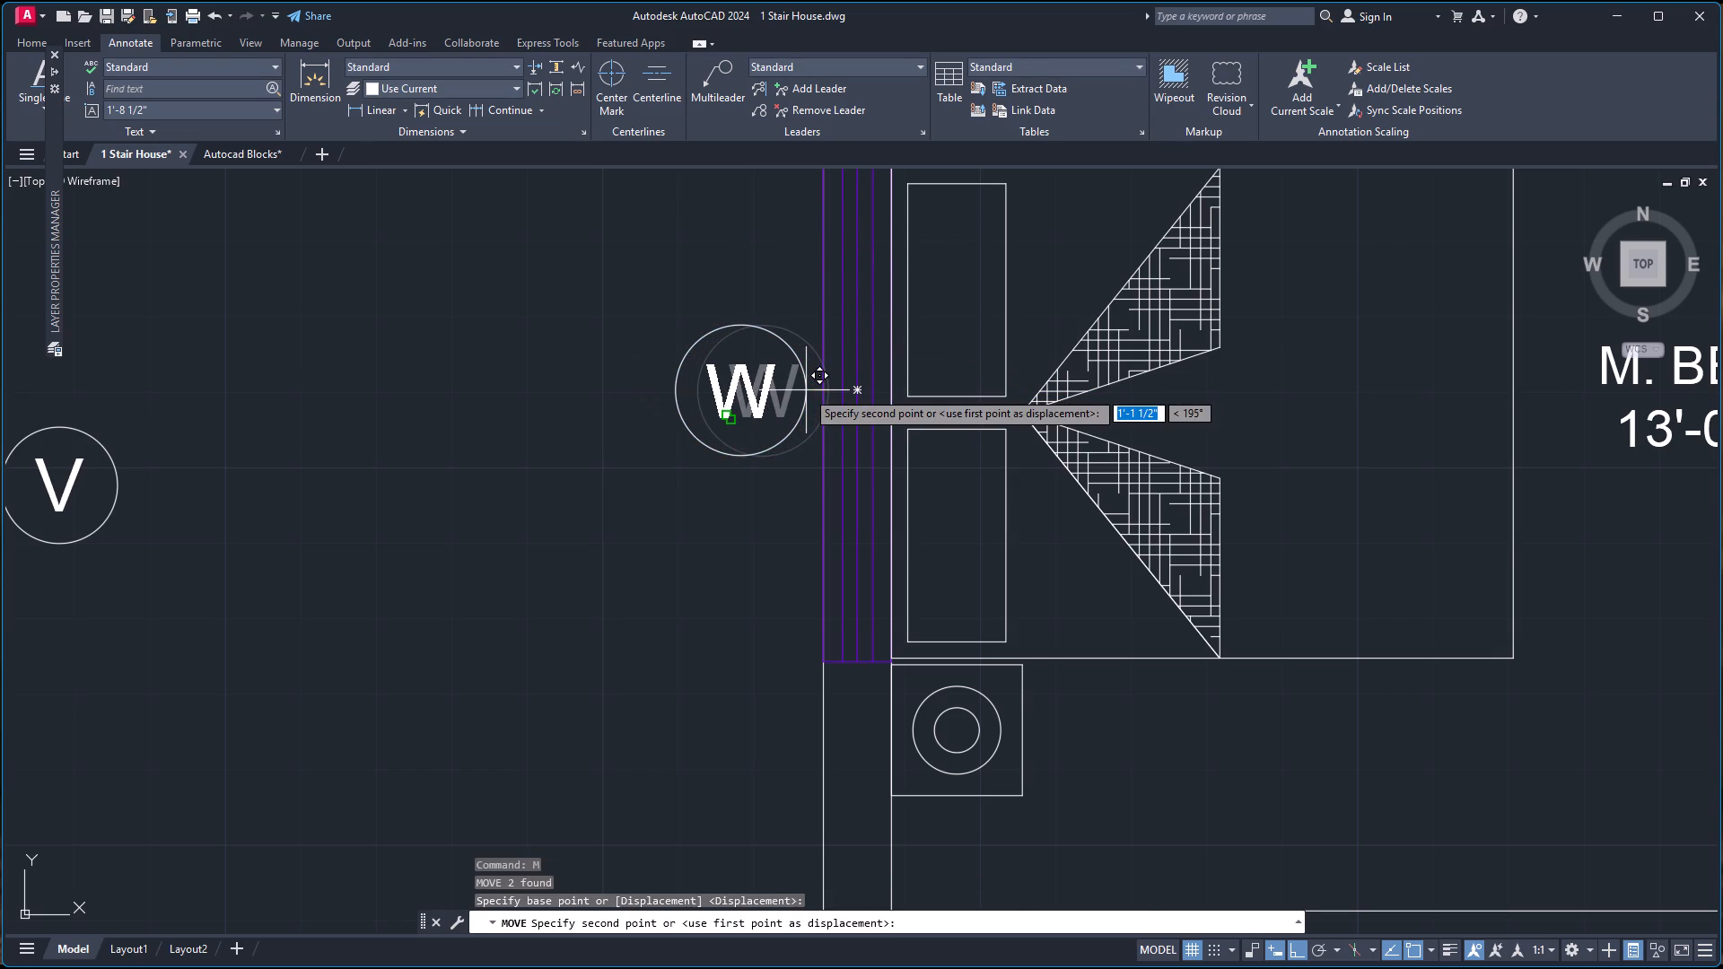
scroll(806, 390, "up", 2)
left_click(816, 388)
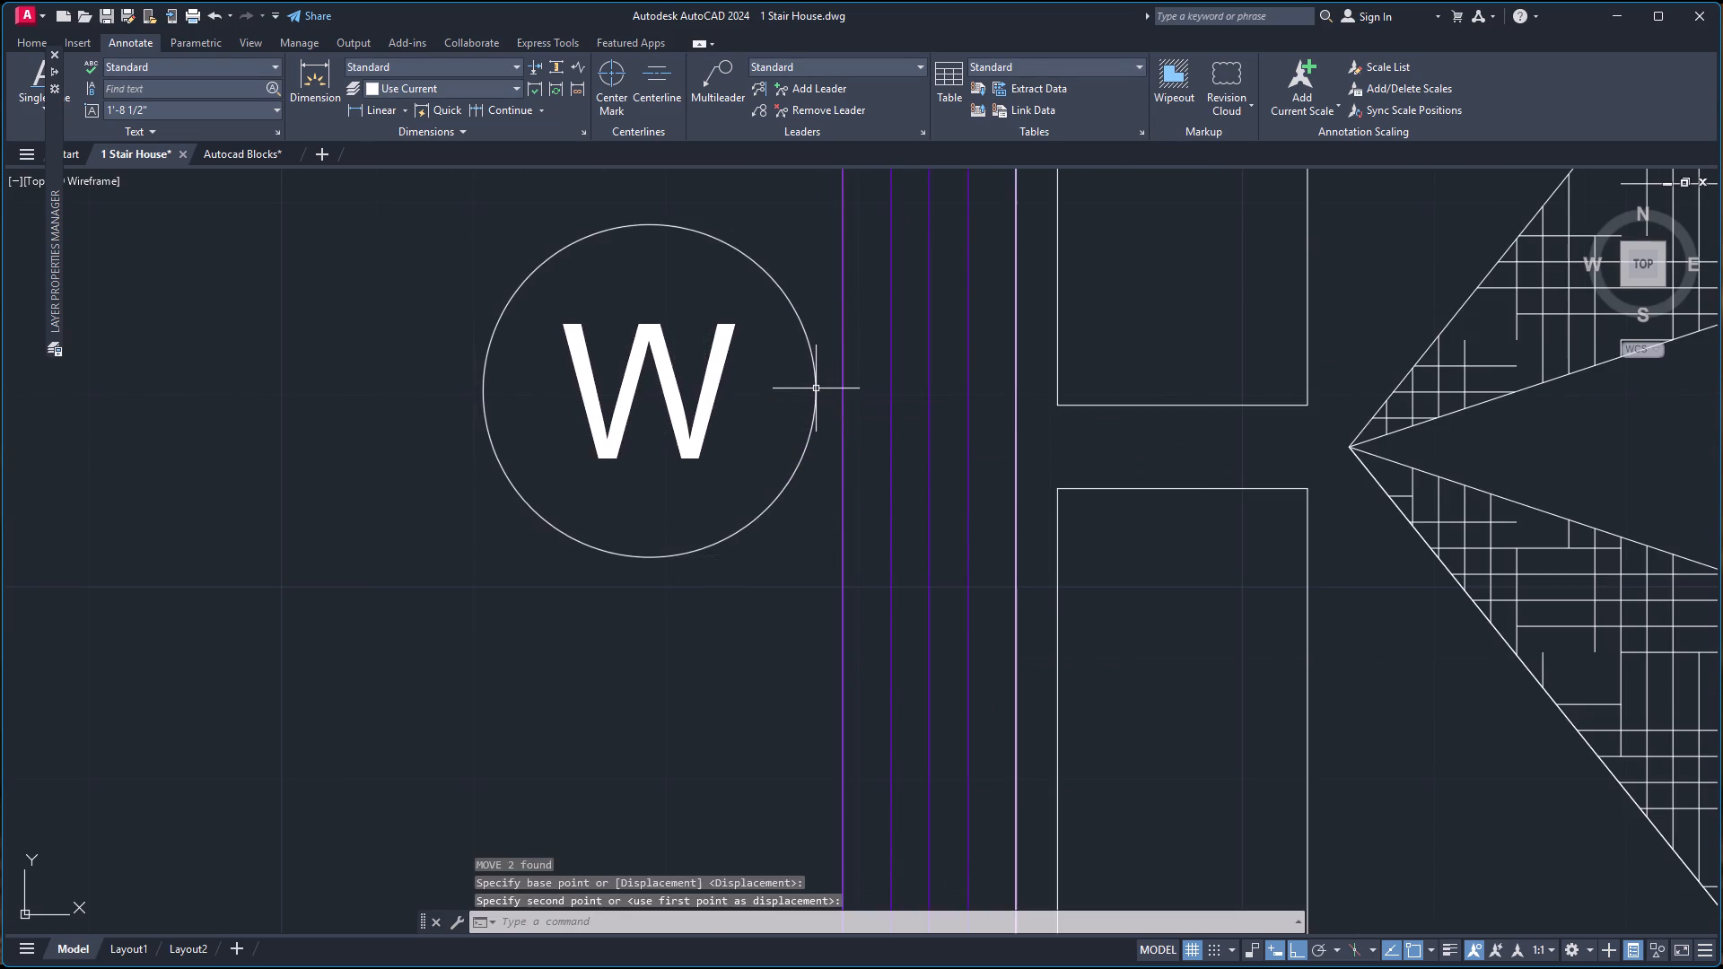
Move the circled W2 label at the east plan's stair window about 1'-6" west, clear of the wall.
scroll(818, 385, "down", 4)
scroll(815, 570, "down", 1)
scroll(797, 705, "up", 3)
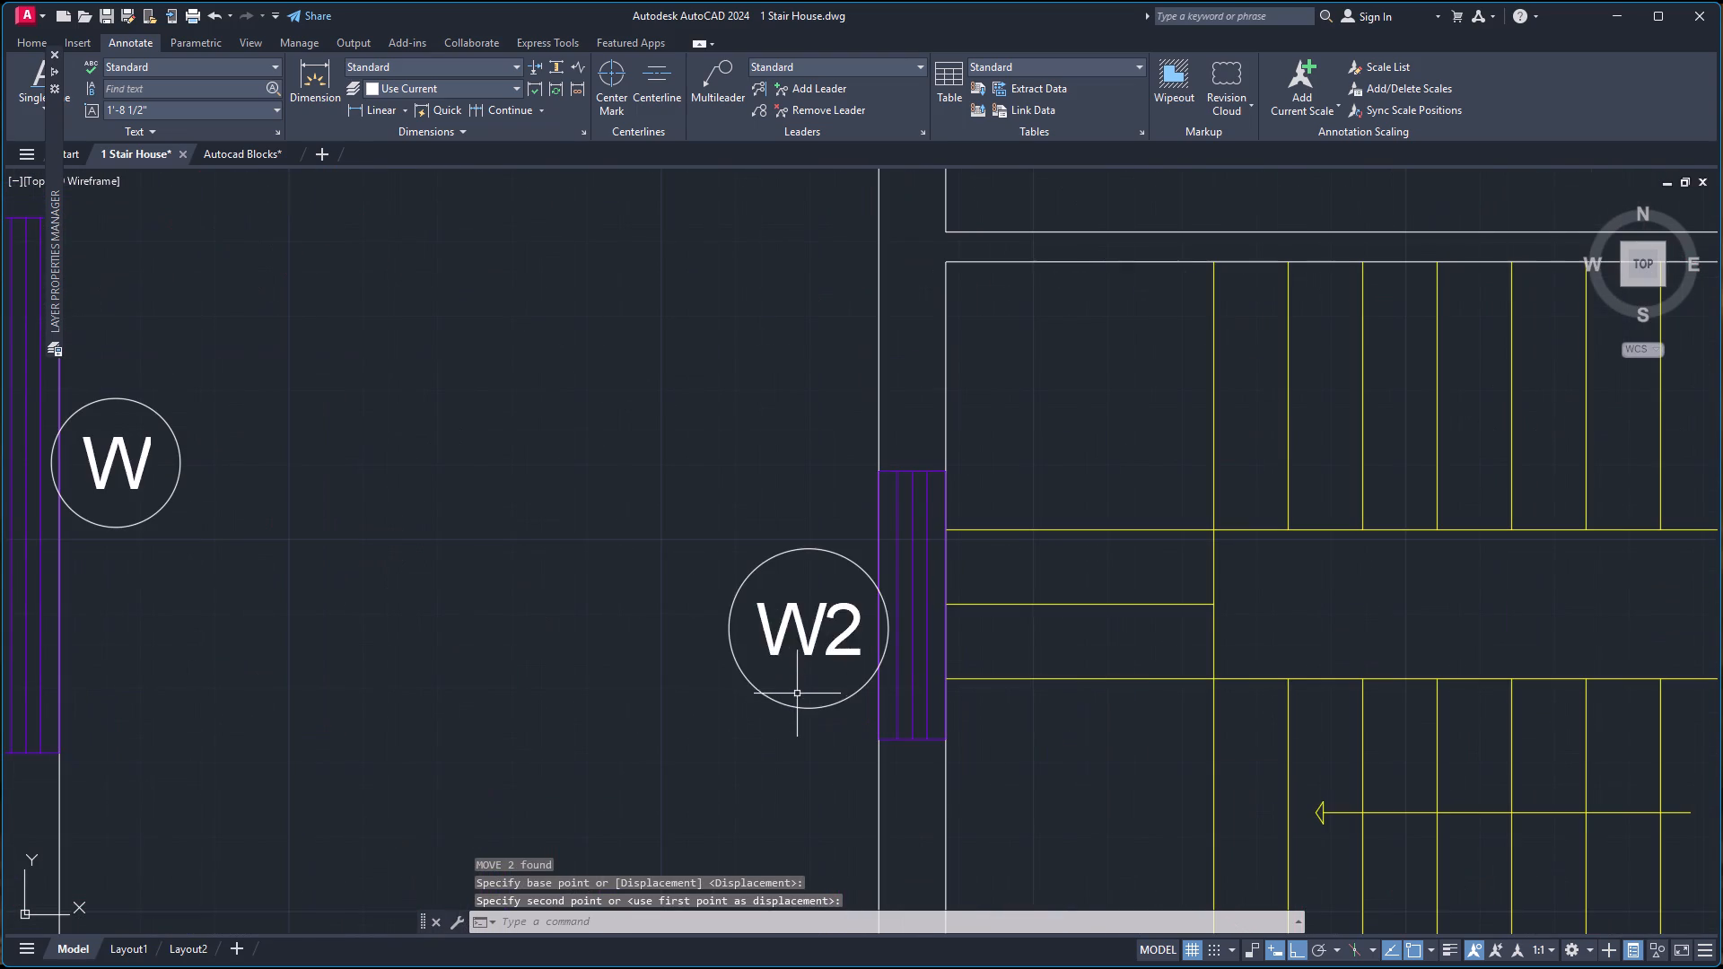
left_click(808, 642)
left_click(777, 701)
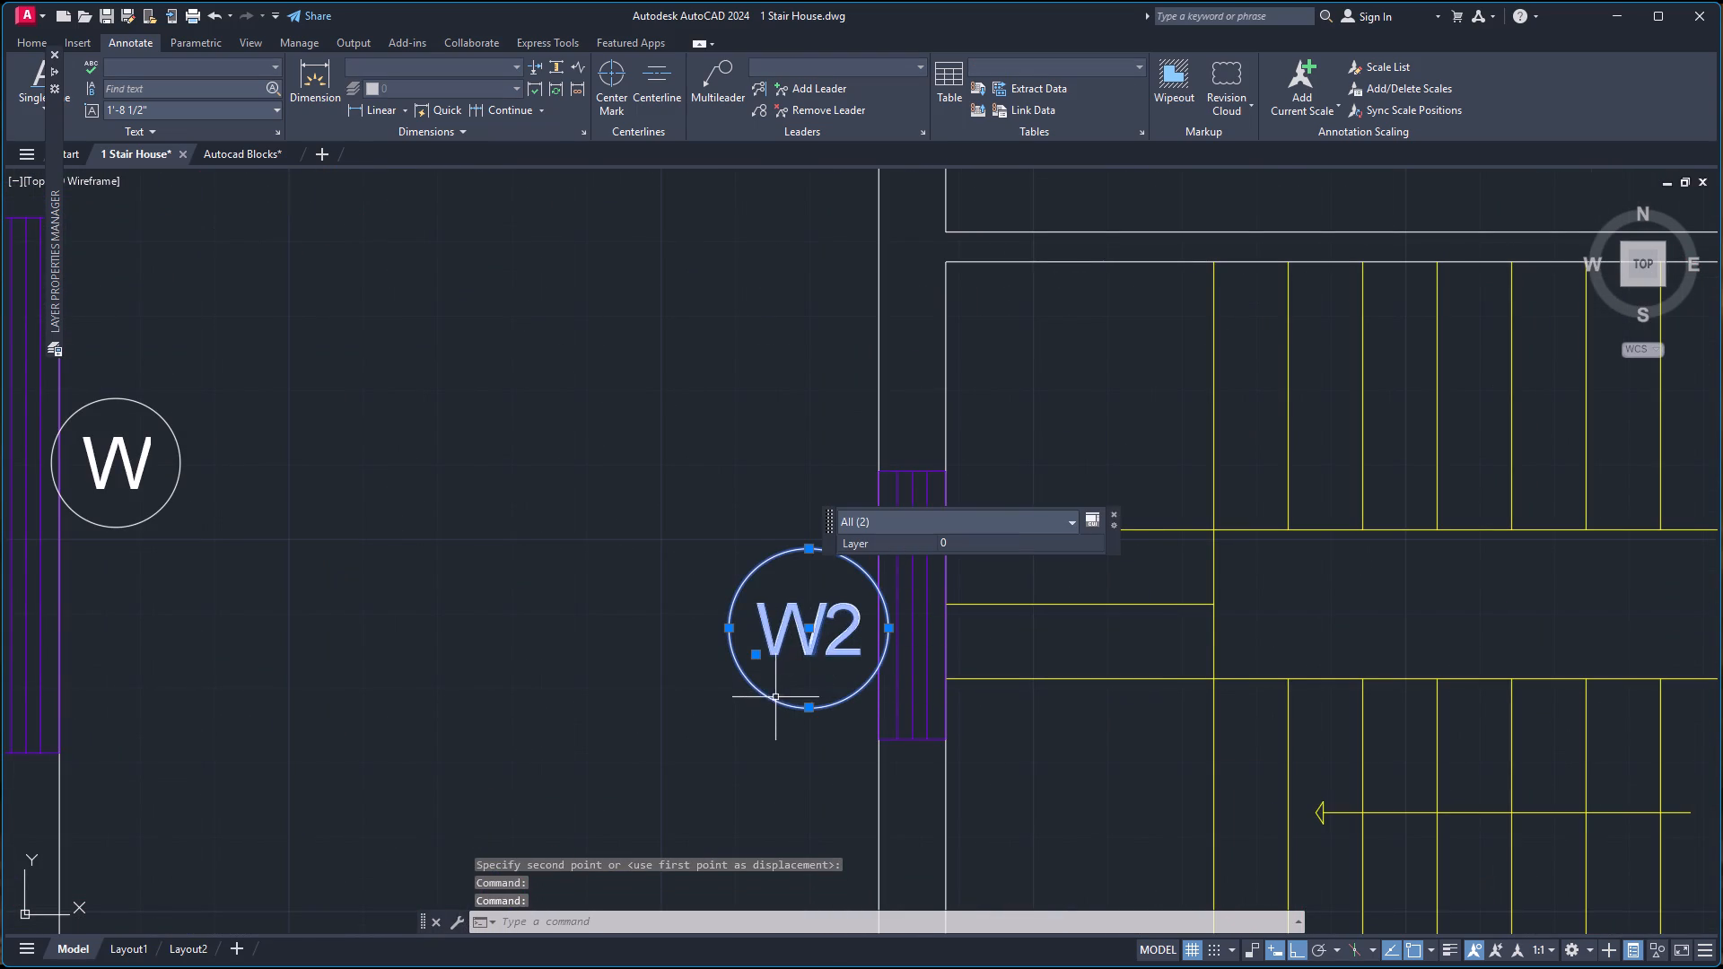
key("m")
key("Return")
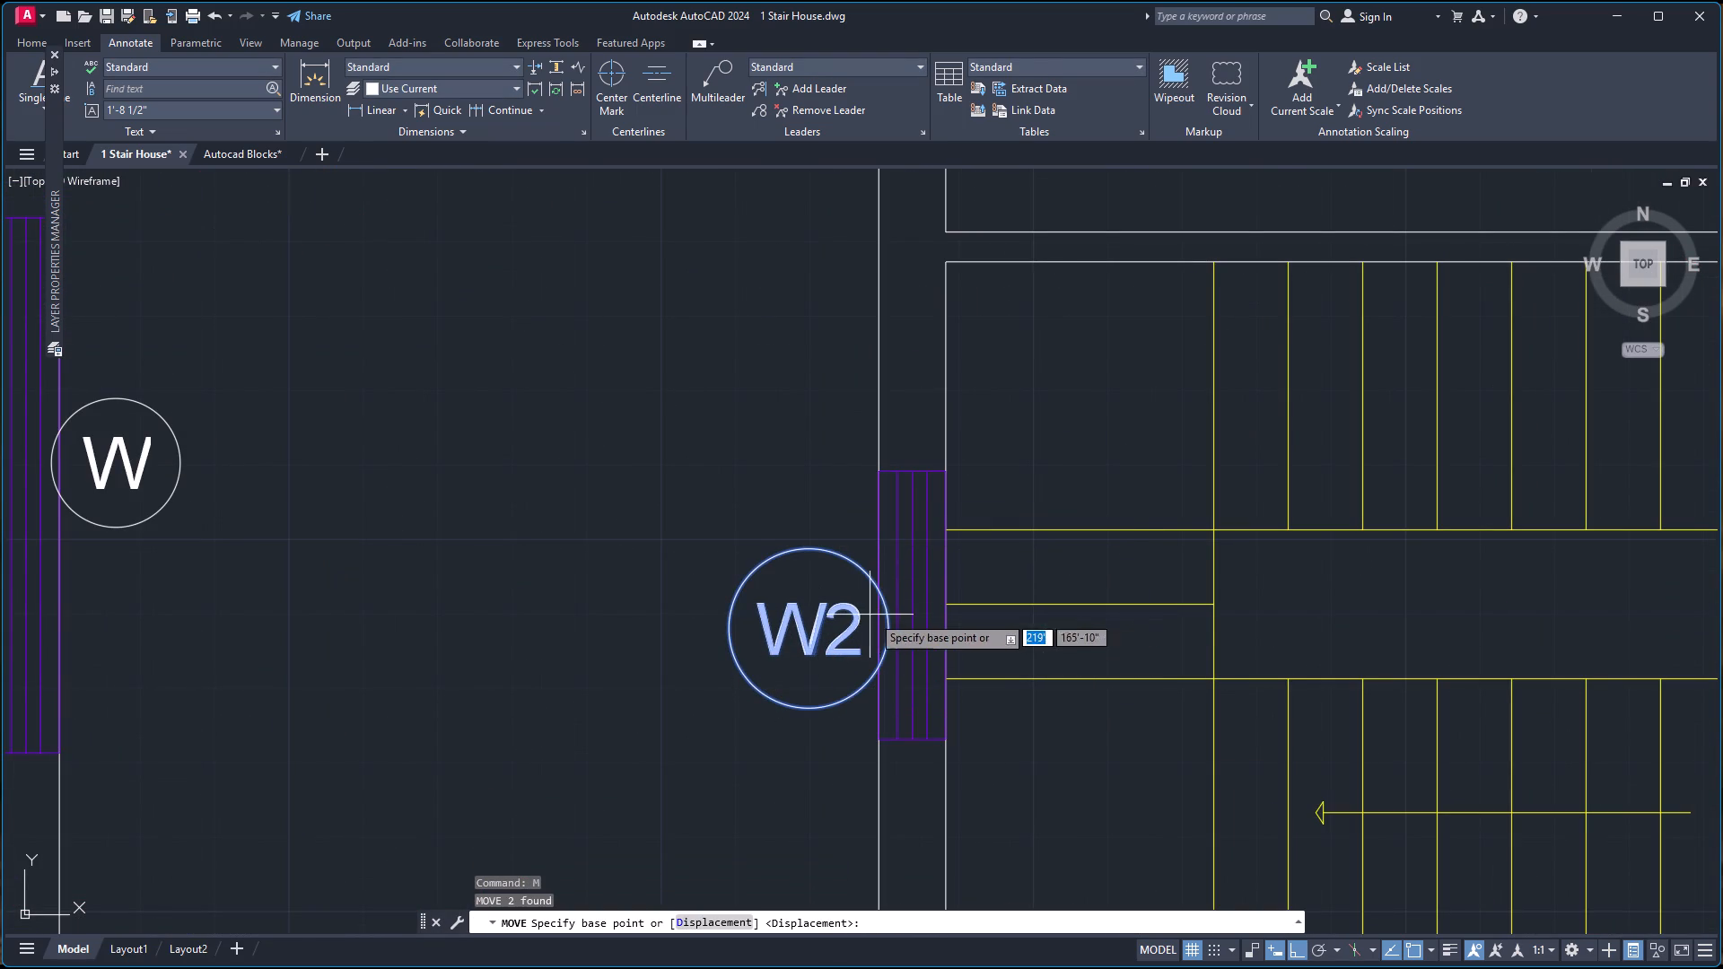
left_click(888, 629)
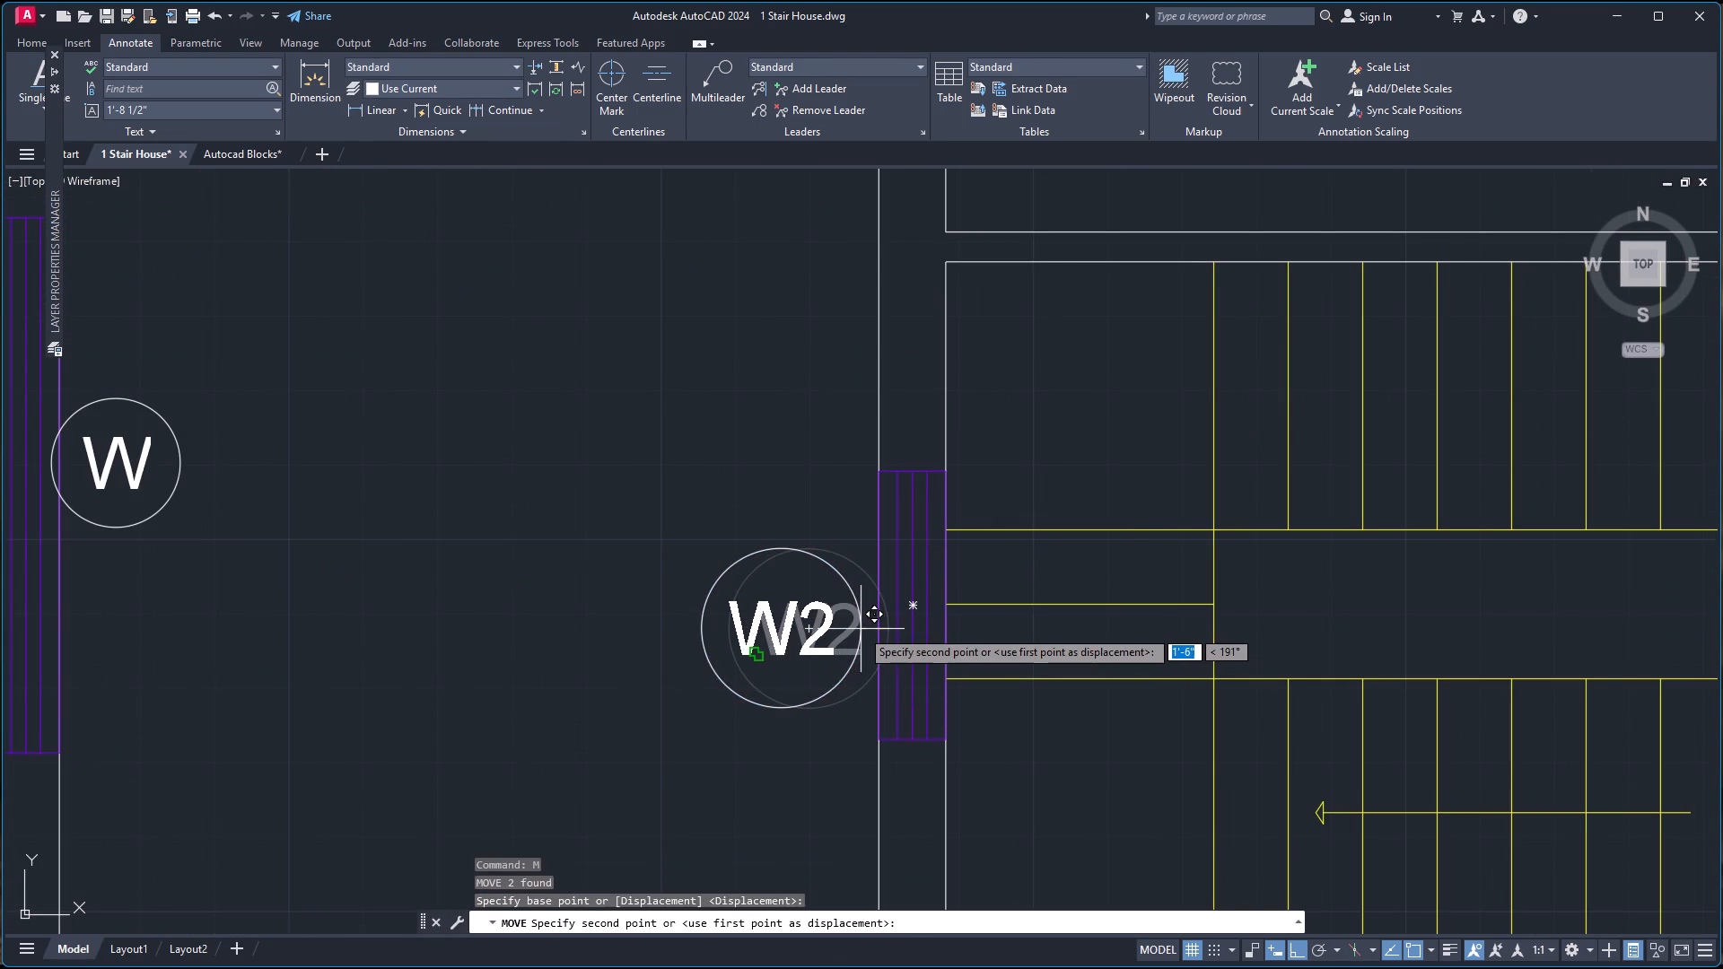
scroll(861, 629, "up", 3)
left_click(871, 627)
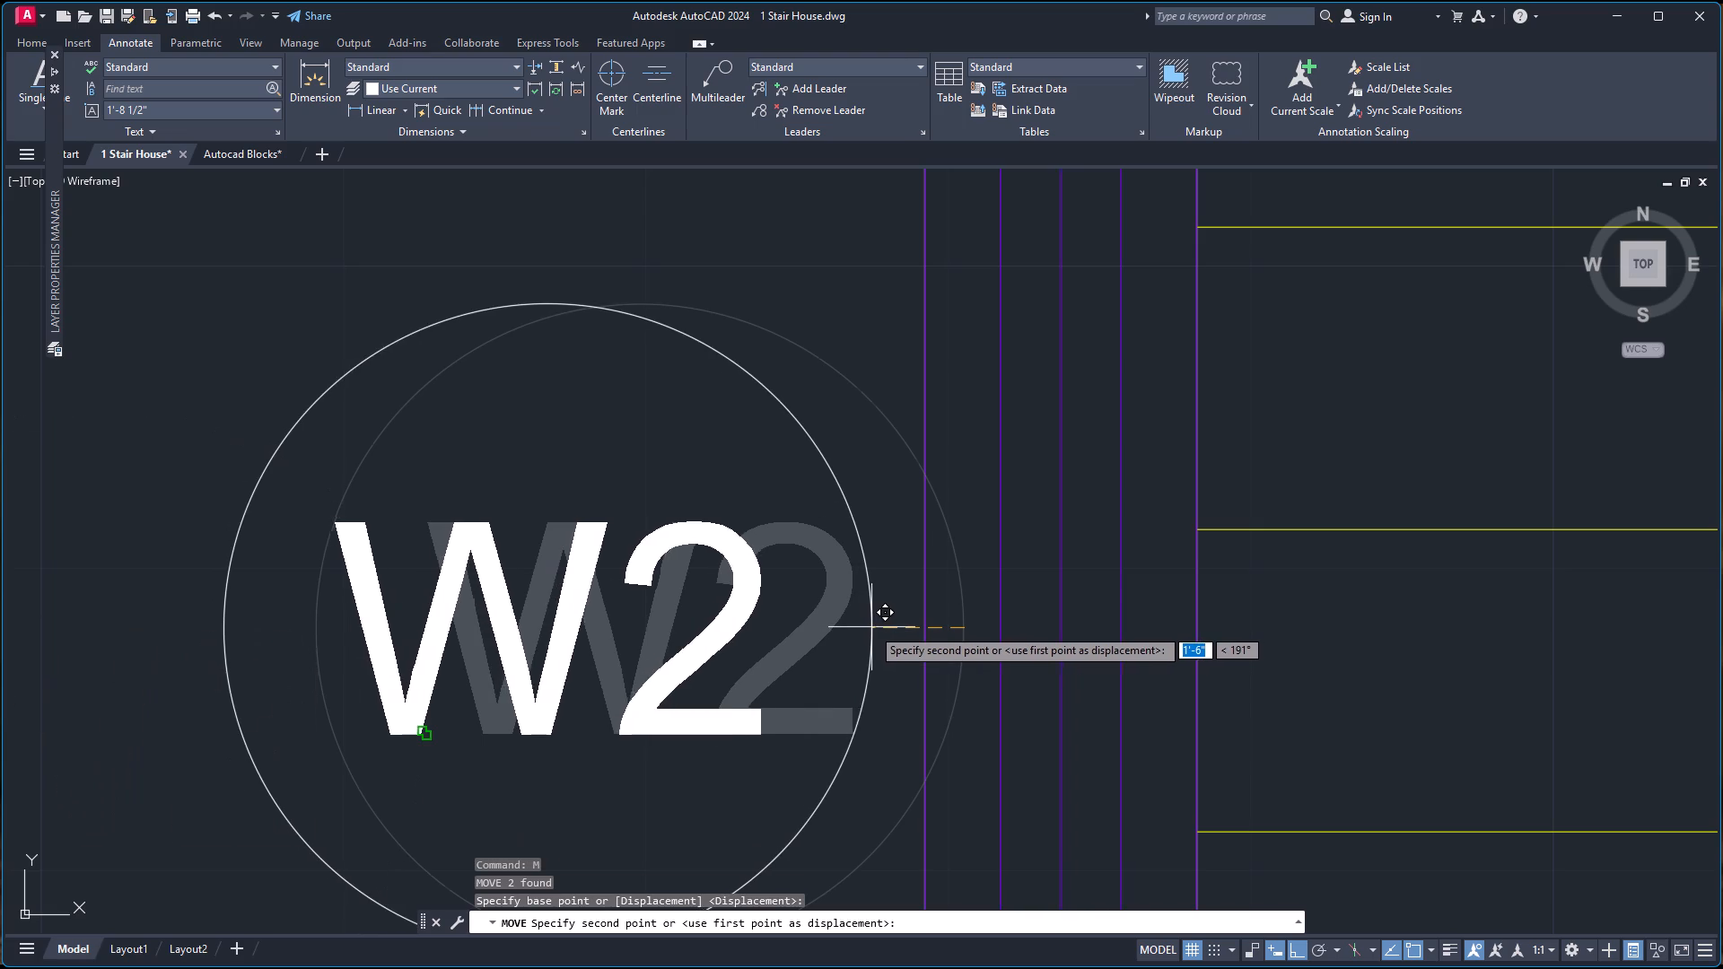
Move the circled W2 label about 1 foot east, closer to the east plan's stair window but clear of the wall.
scroll(827, 633, "down", 3)
left_click(723, 660)
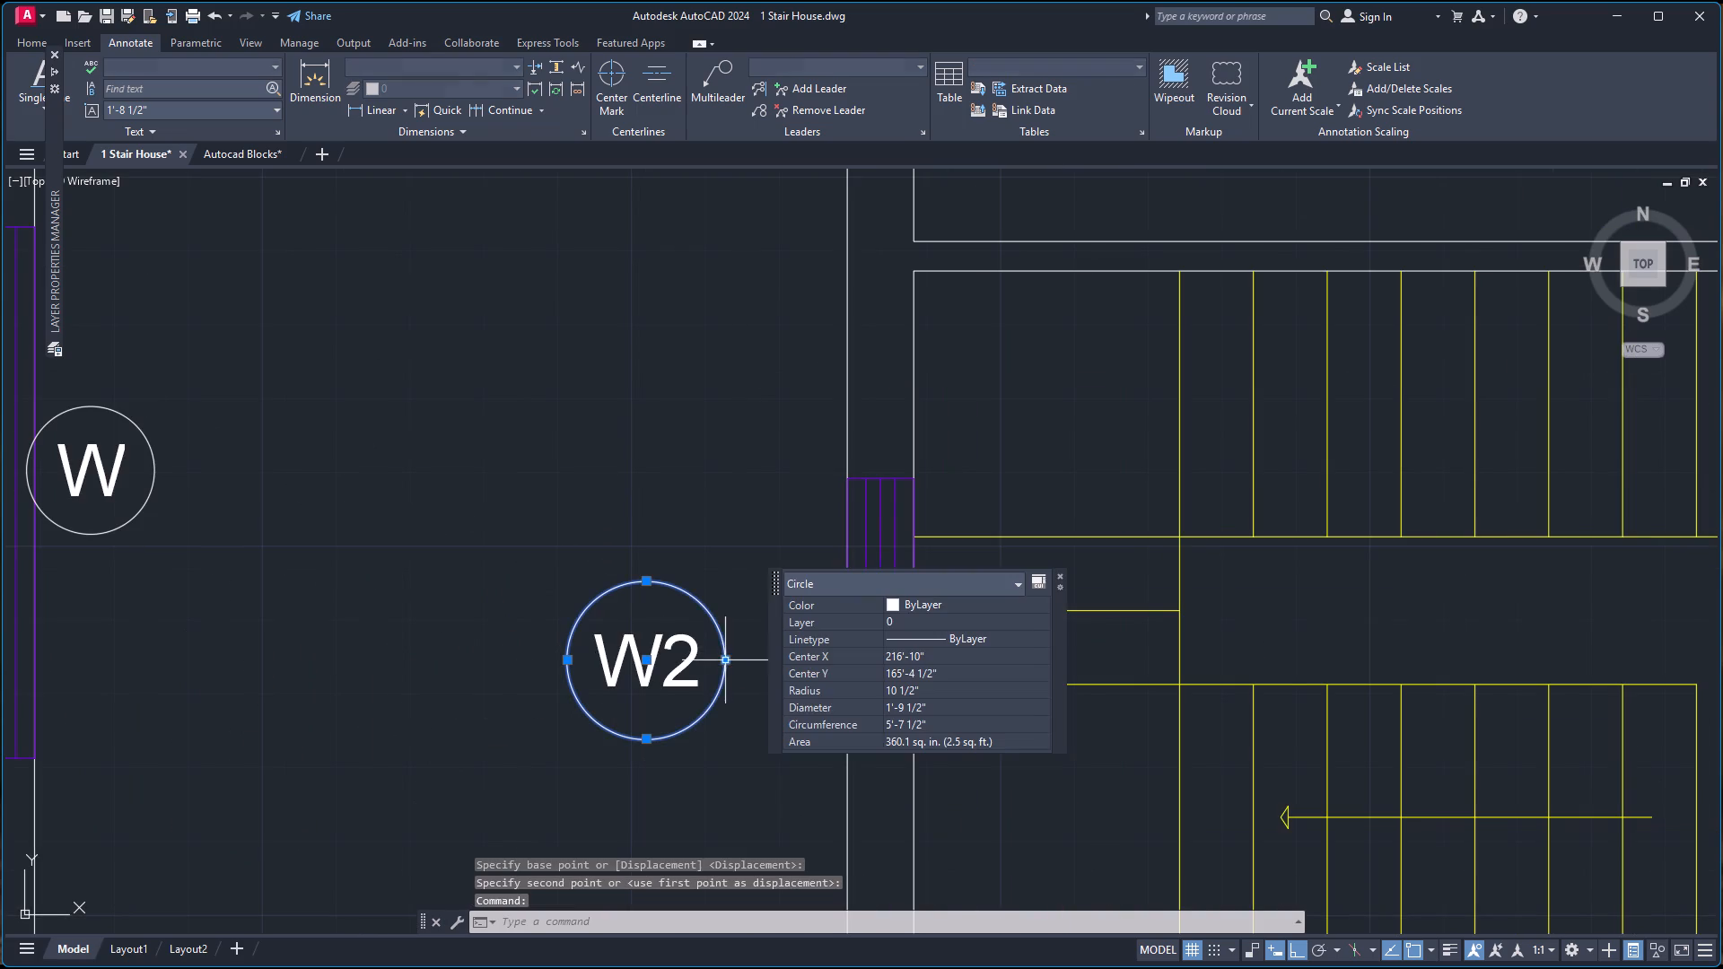
left_click(687, 662)
key("m")
key("Return")
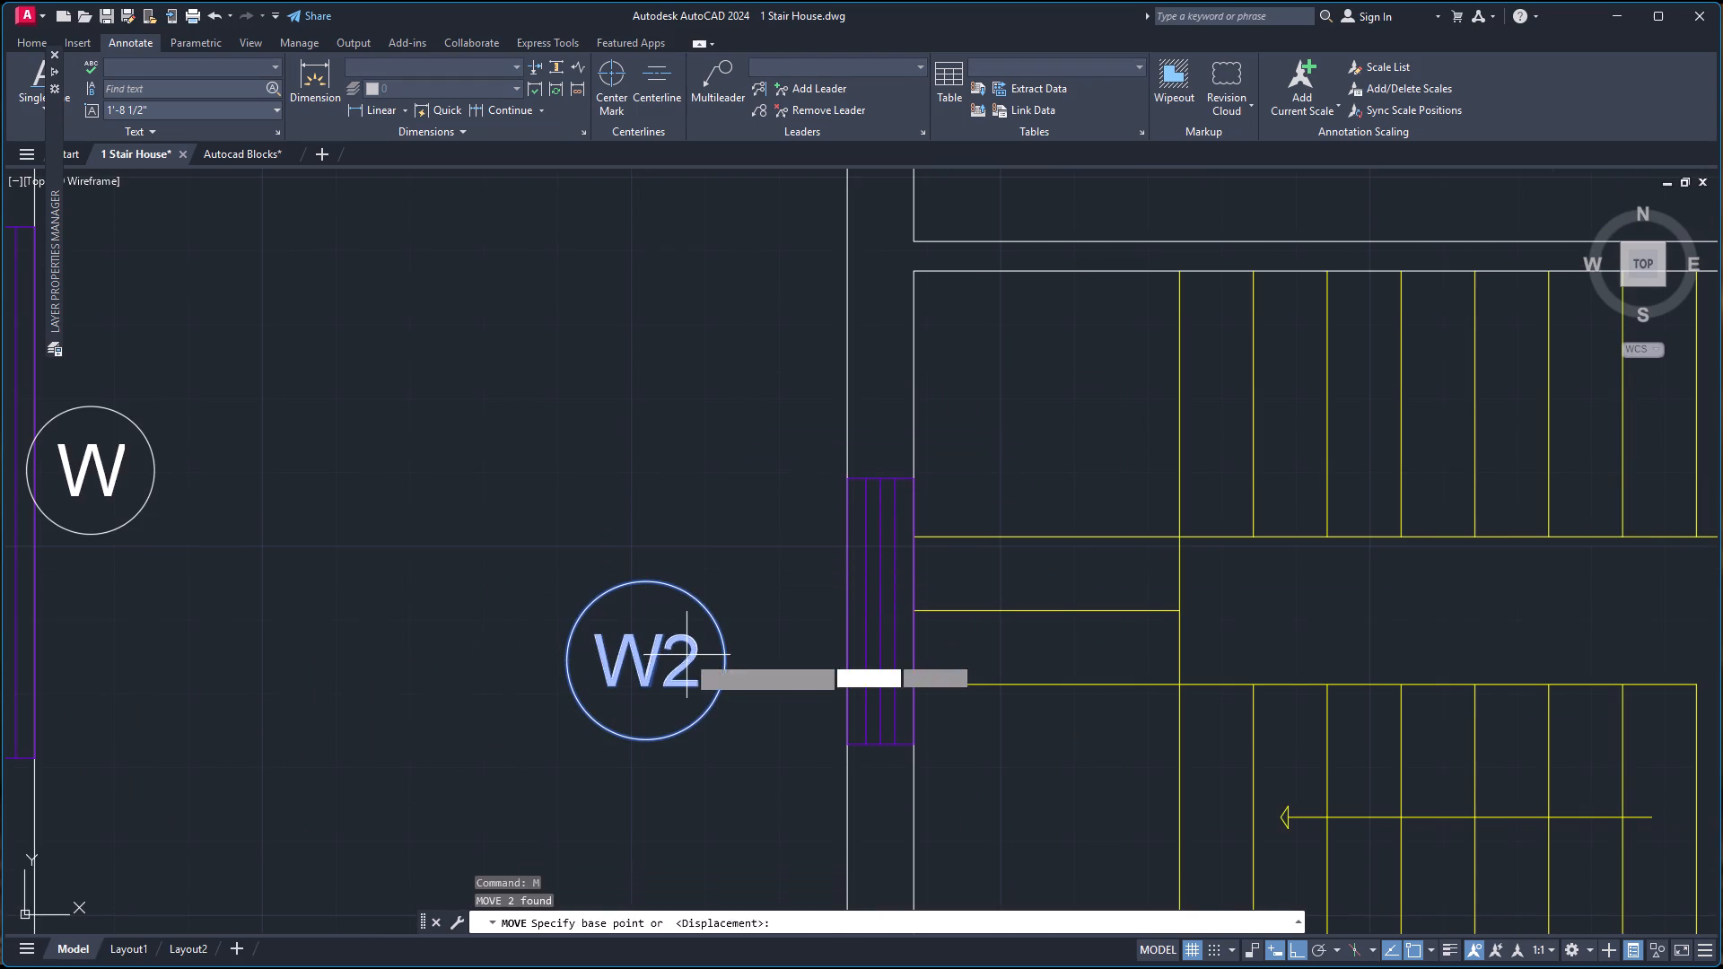
left_click(723, 660)
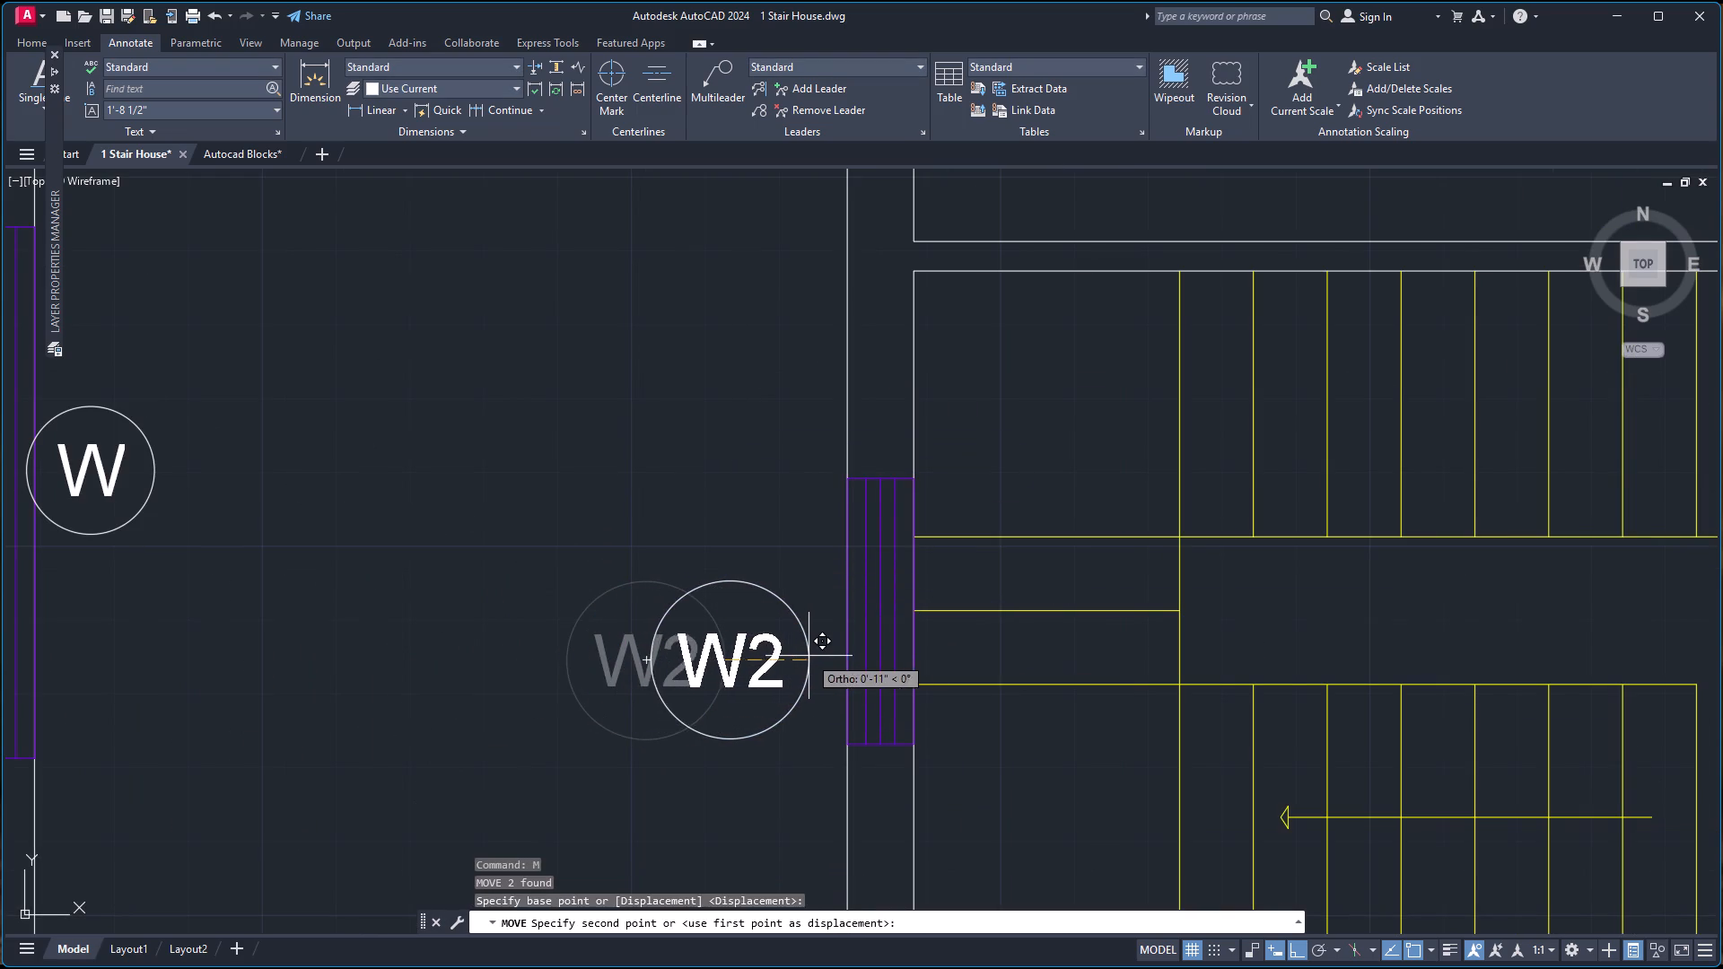
left_click(818, 655)
Examine the circled window, ventilator and door labels across both plans for clearance from the walls.
scroll(827, 645, "down", 3)
scroll(835, 768, "up", 1)
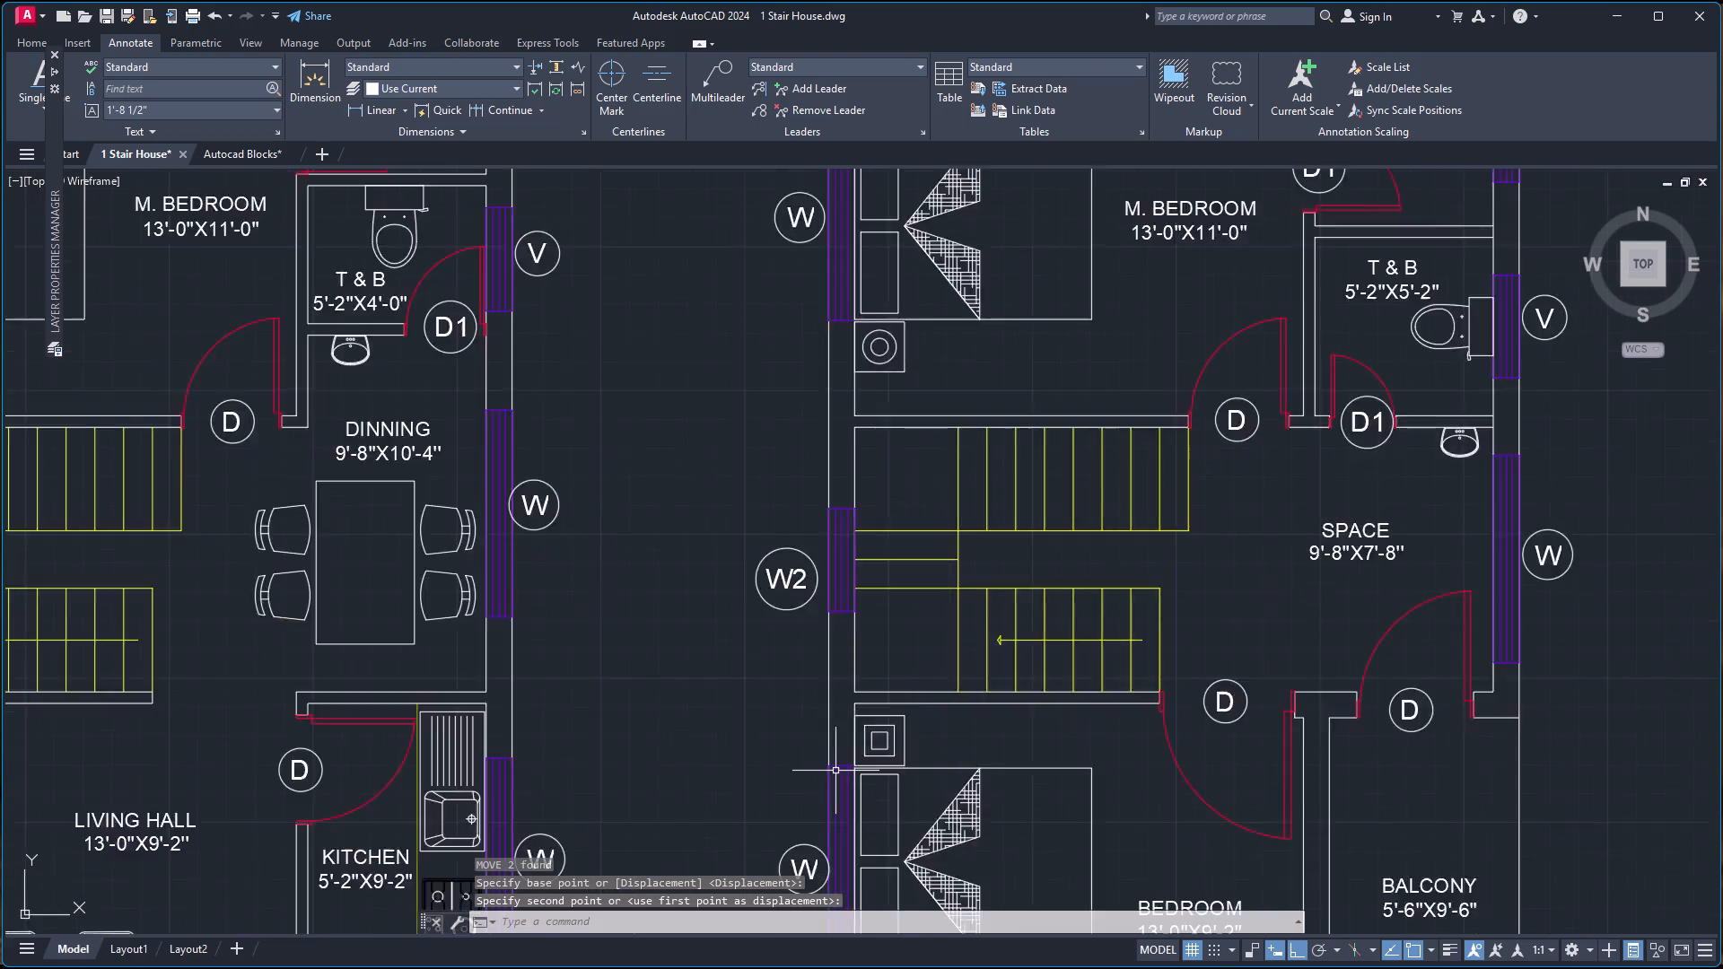
scroll(835, 777, "up", 1)
scroll(824, 670, "down", 3)
scroll(790, 710, "up", 2)
scroll(686, 722, "up", 1)
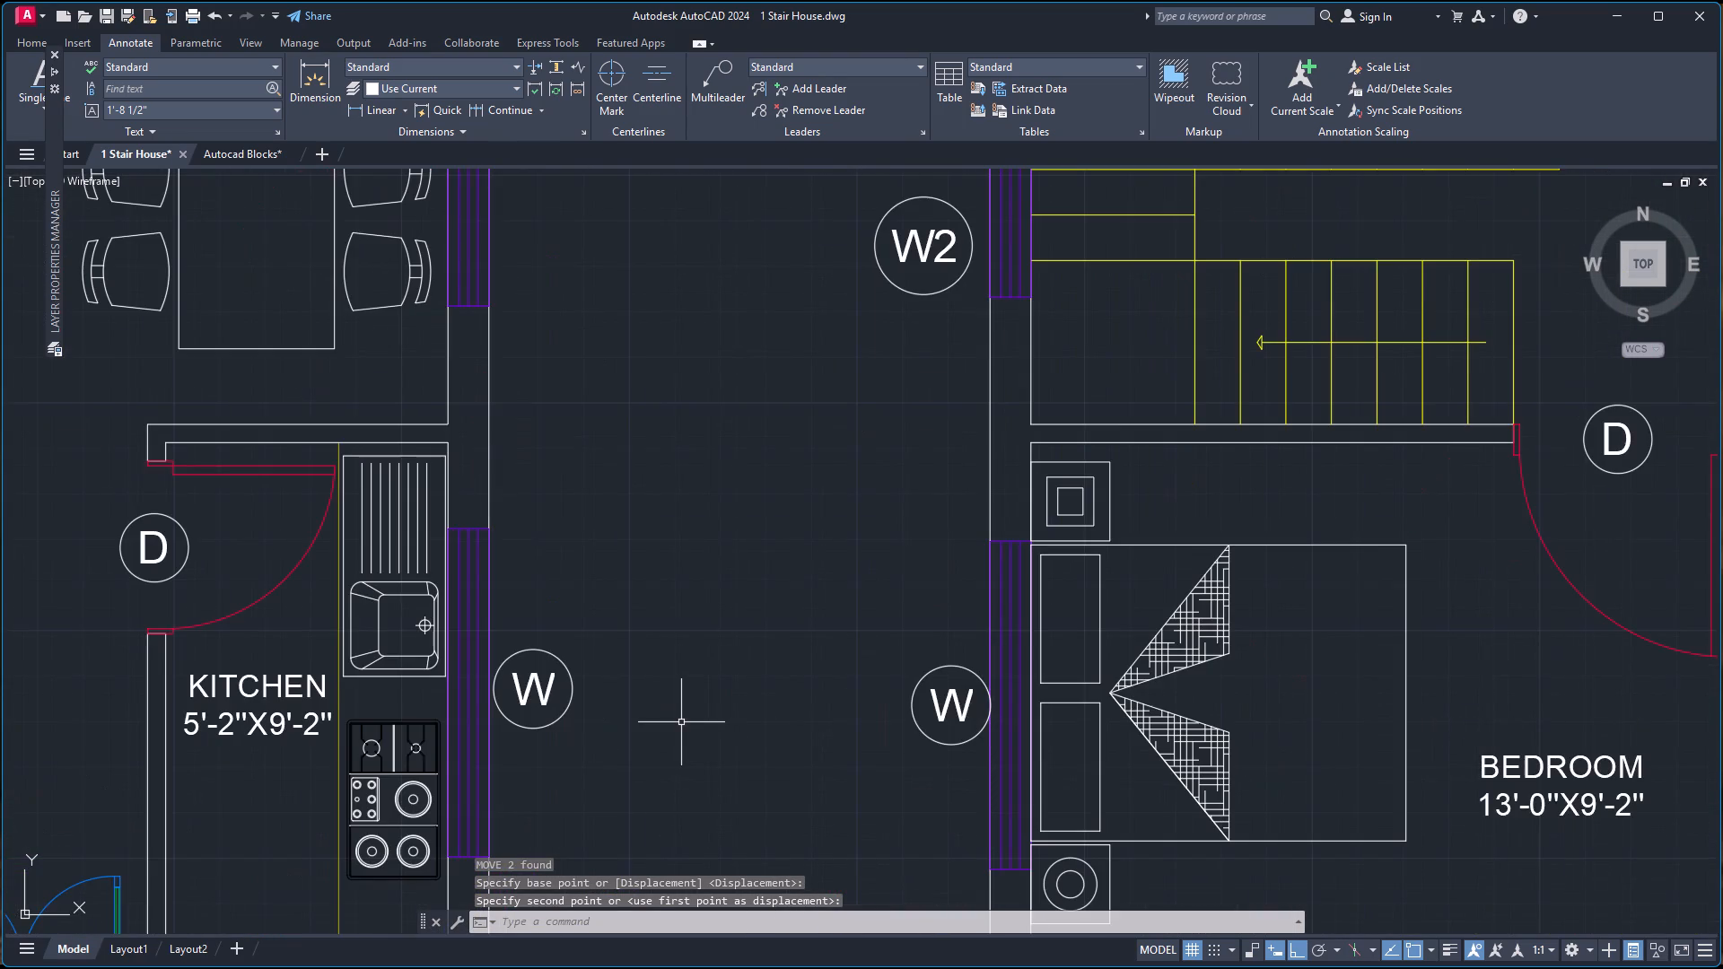
scroll(623, 548, "down", 3)
scroll(608, 340, "up", 3)
scroll(607, 338, "down", 1)
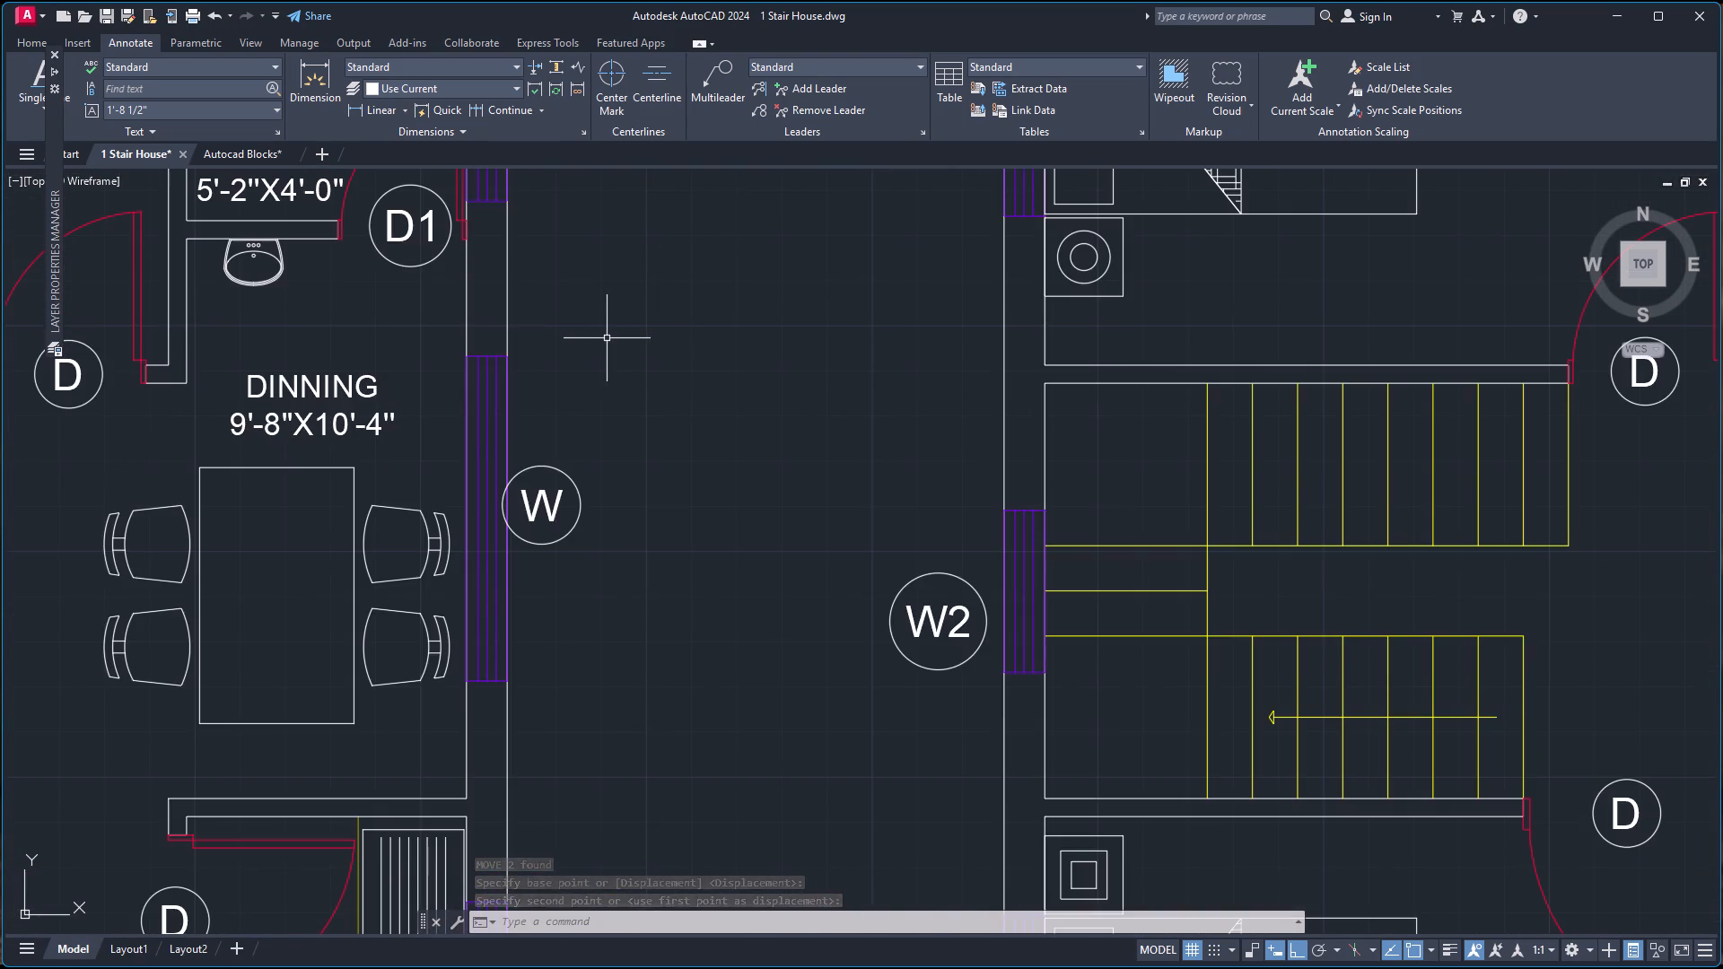
scroll(607, 338, "down", 2)
scroll(585, 249, "up", 3)
scroll(585, 249, "down", 1)
scroll(585, 249, "up", 1)
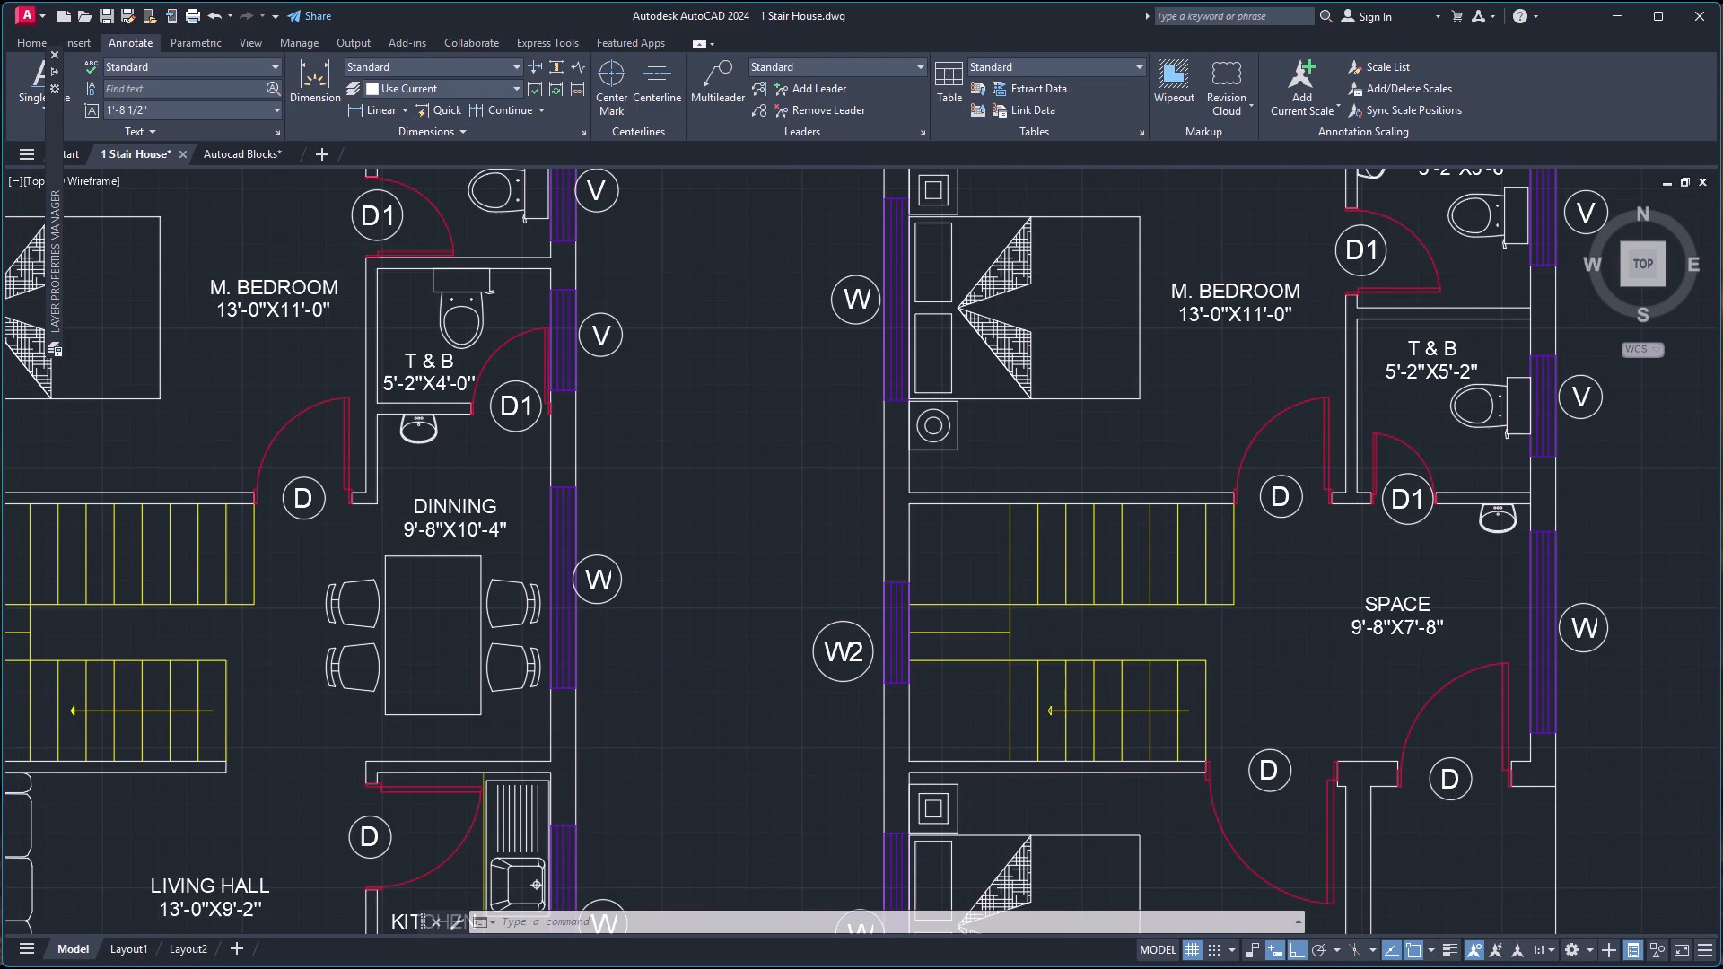
scroll(585, 249, "up", 1)
scroll(585, 249, "down", 3)
scroll(599, 198, "up", 2)
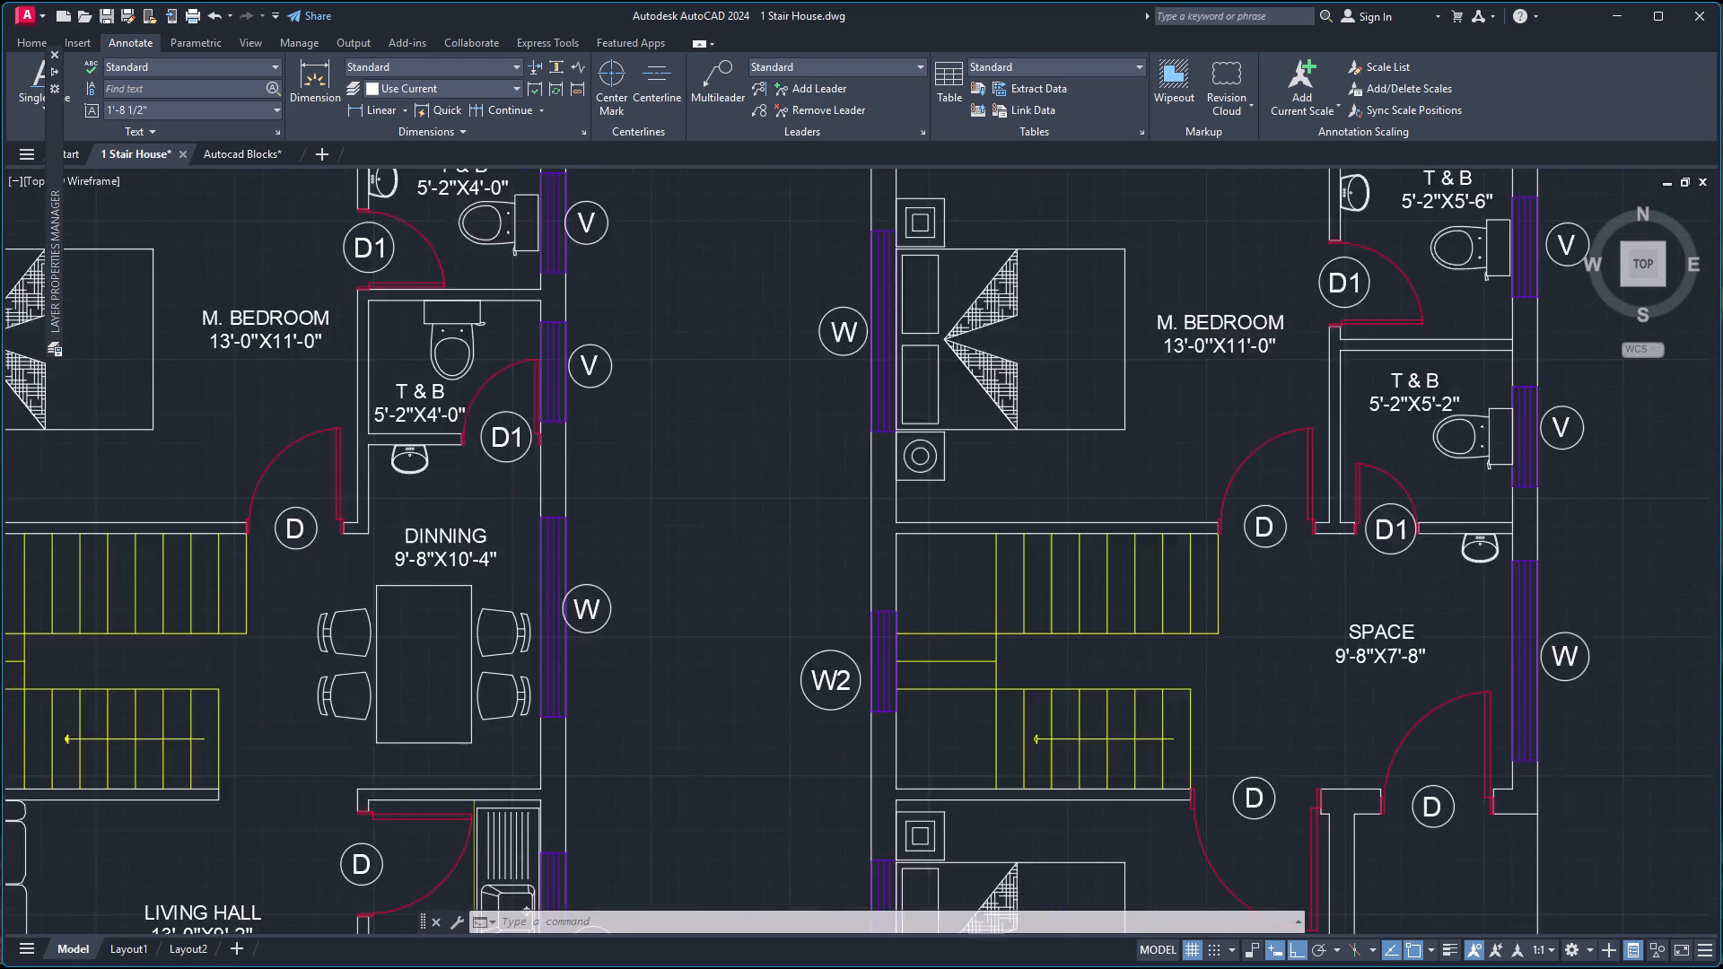
left_click(588, 207)
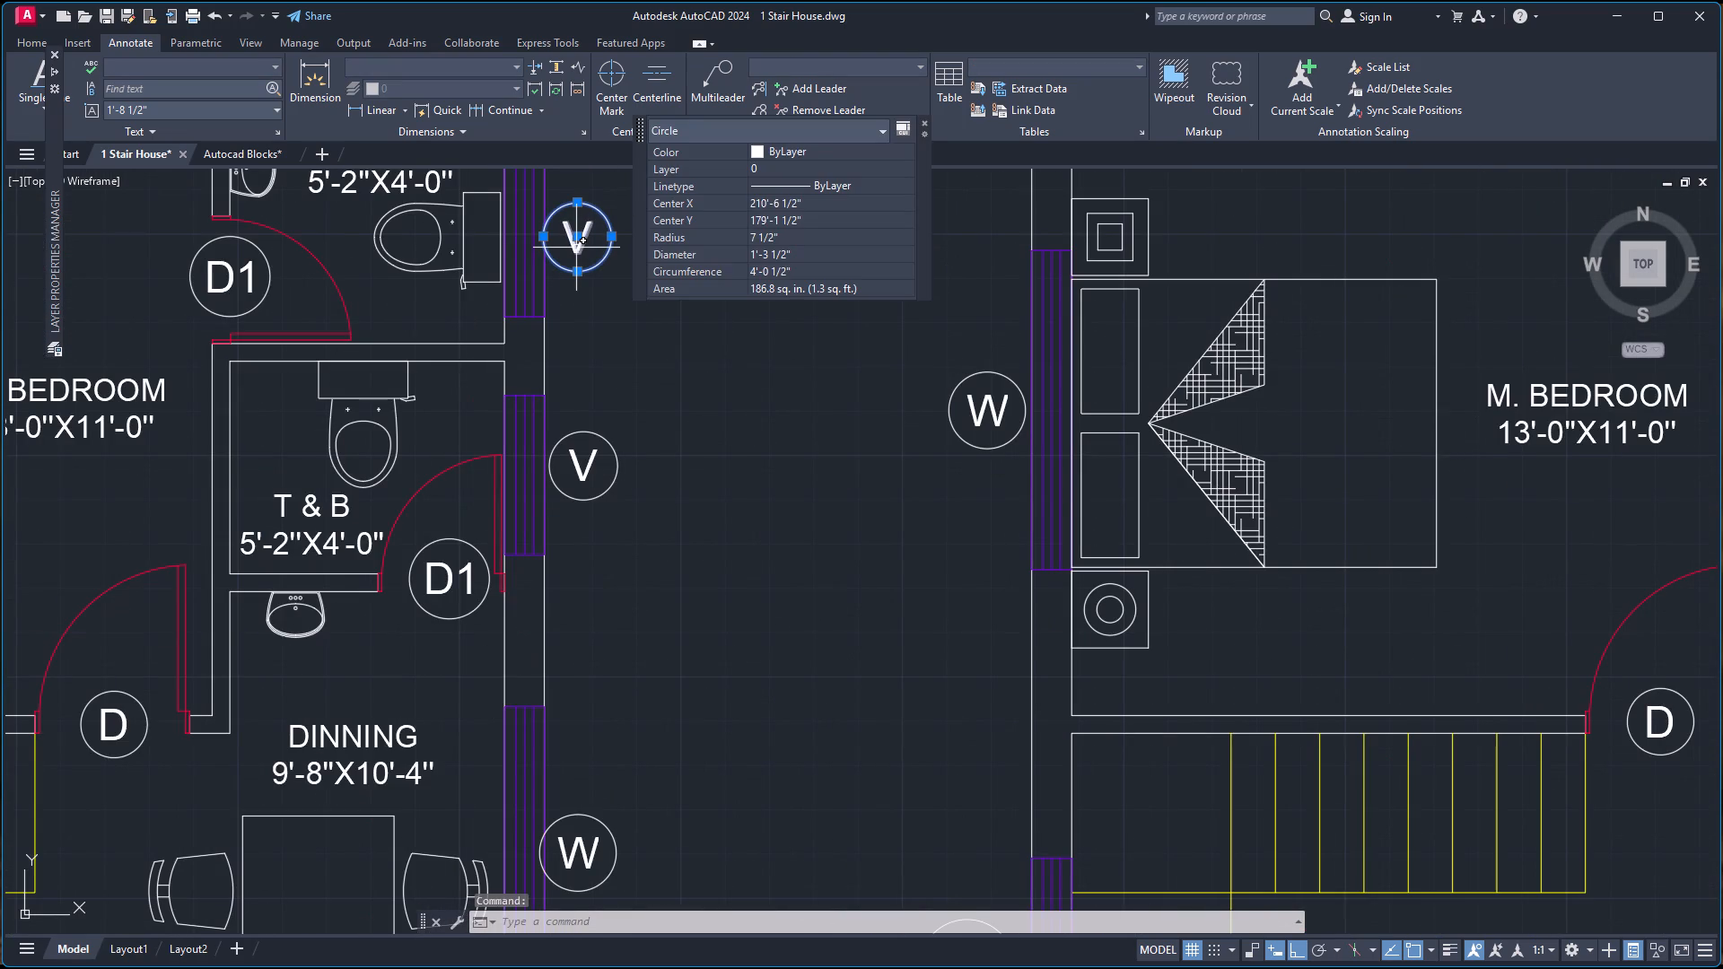
key("Escape")
scroll(752, 602, "down", 3)
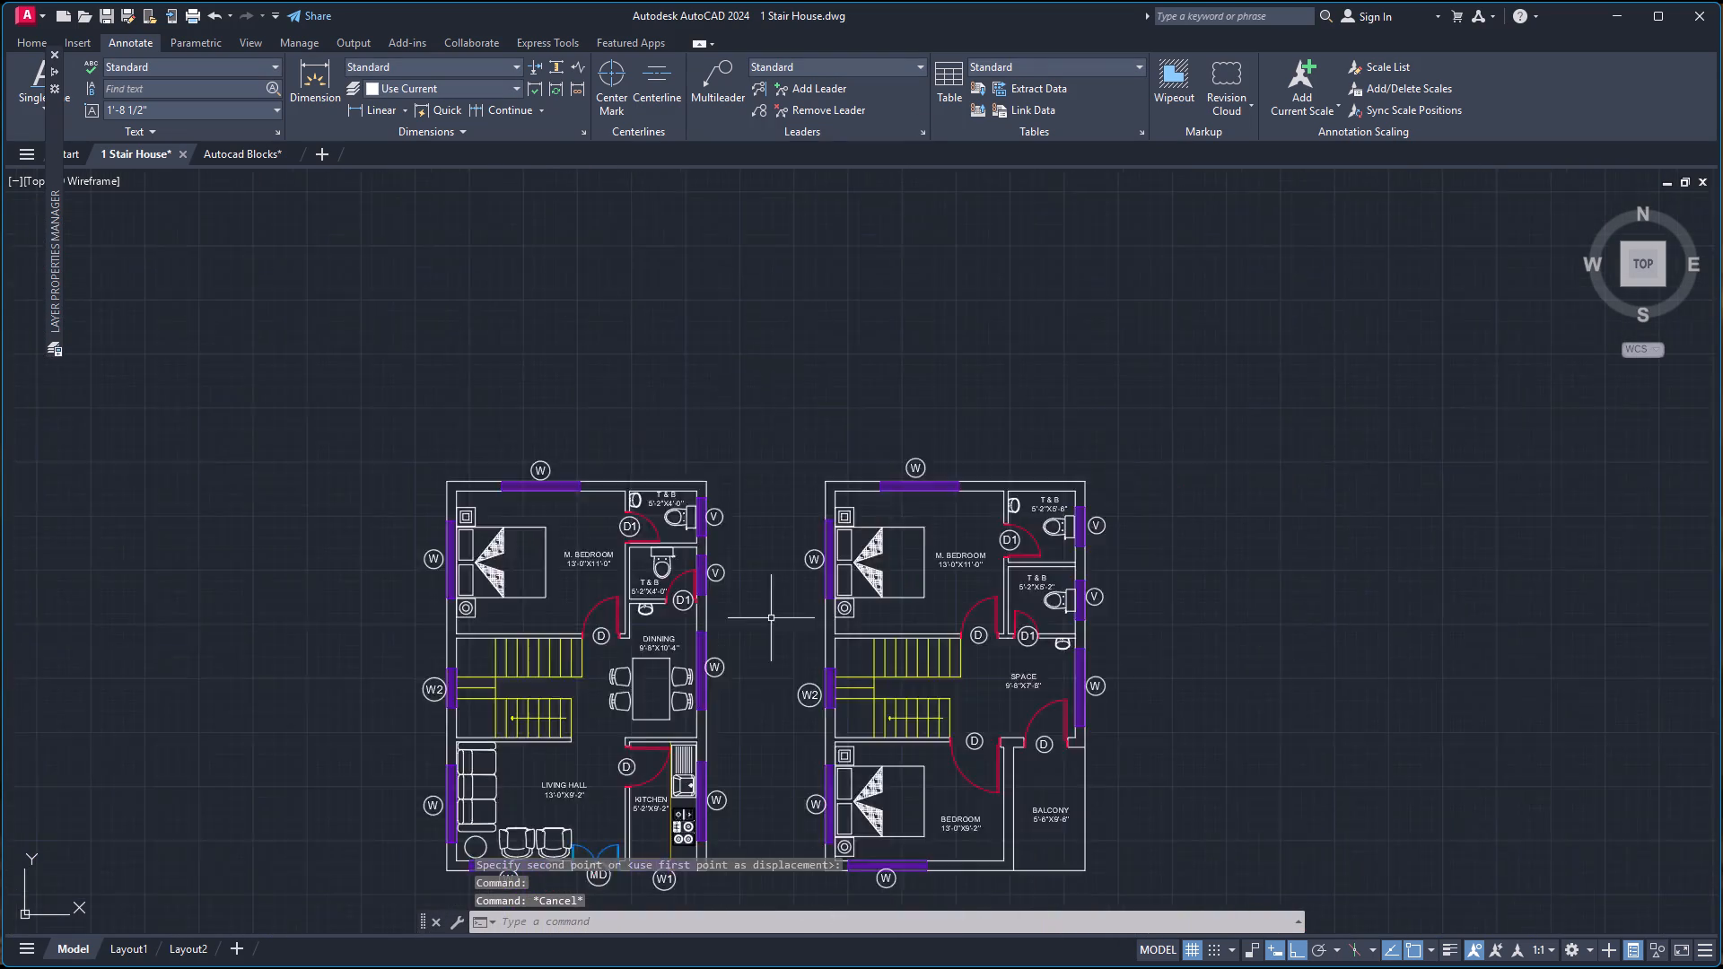
Move the circled W label at the east plan's bedroom west window about 1 inch west, clear of the wall.
scroll(778, 626, "down", 1)
scroll(806, 711, "up", 3)
left_click(802, 803)
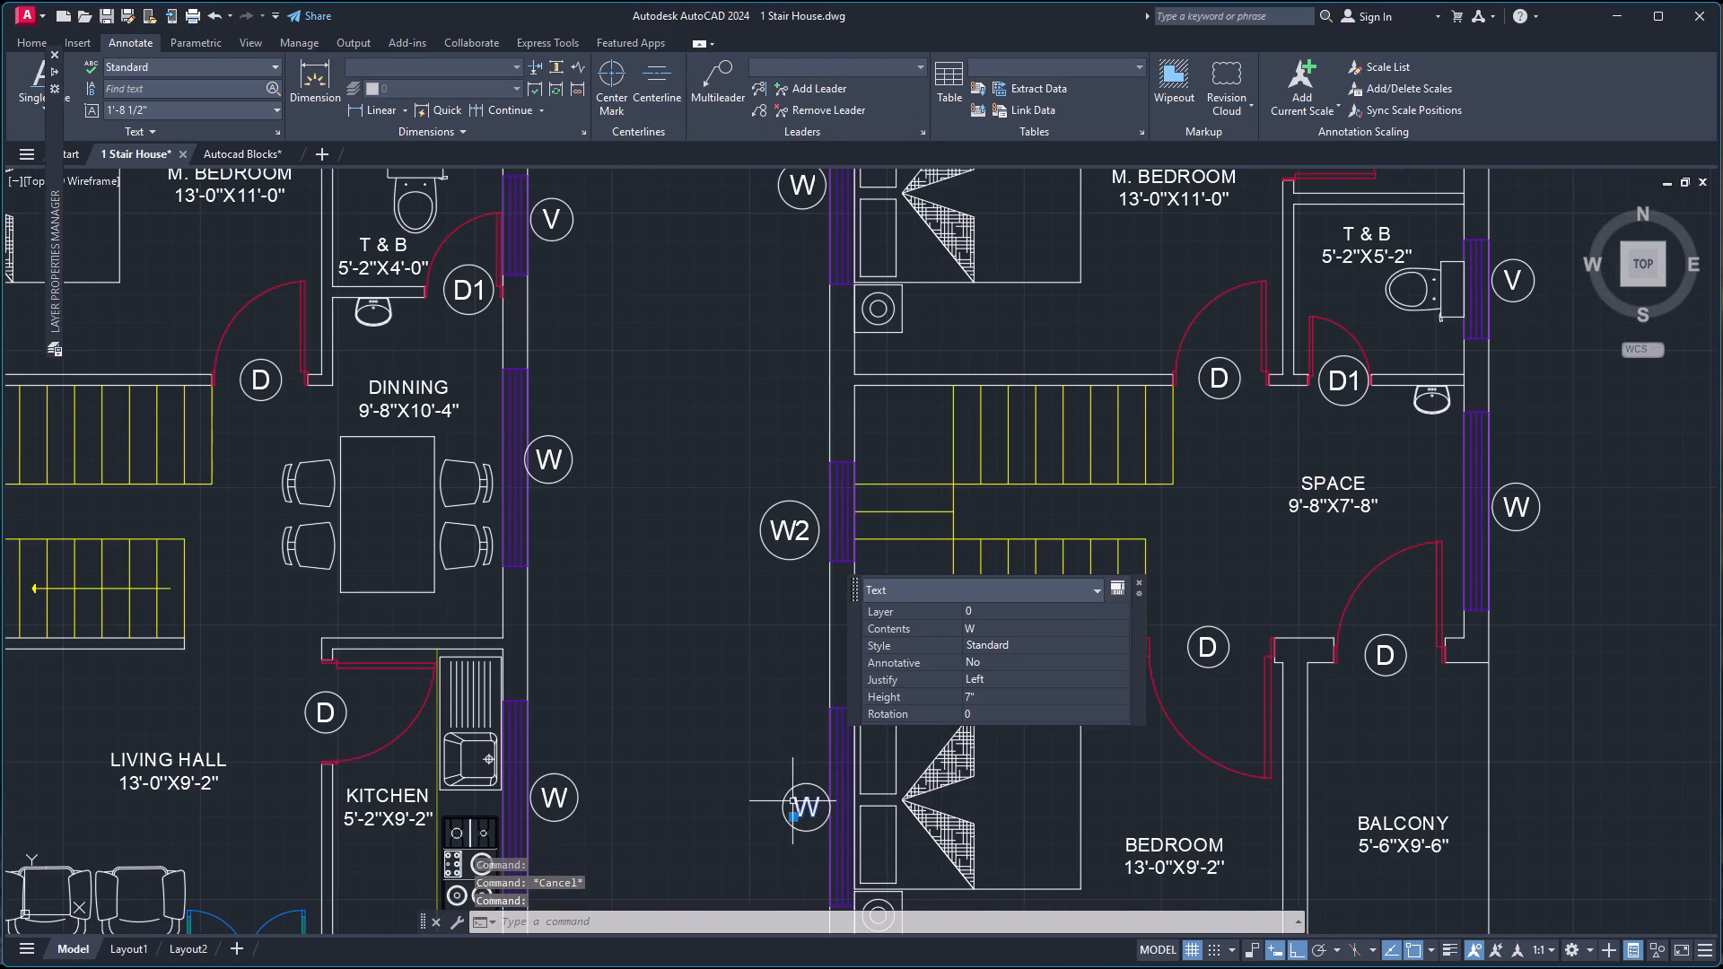
left_click(781, 792)
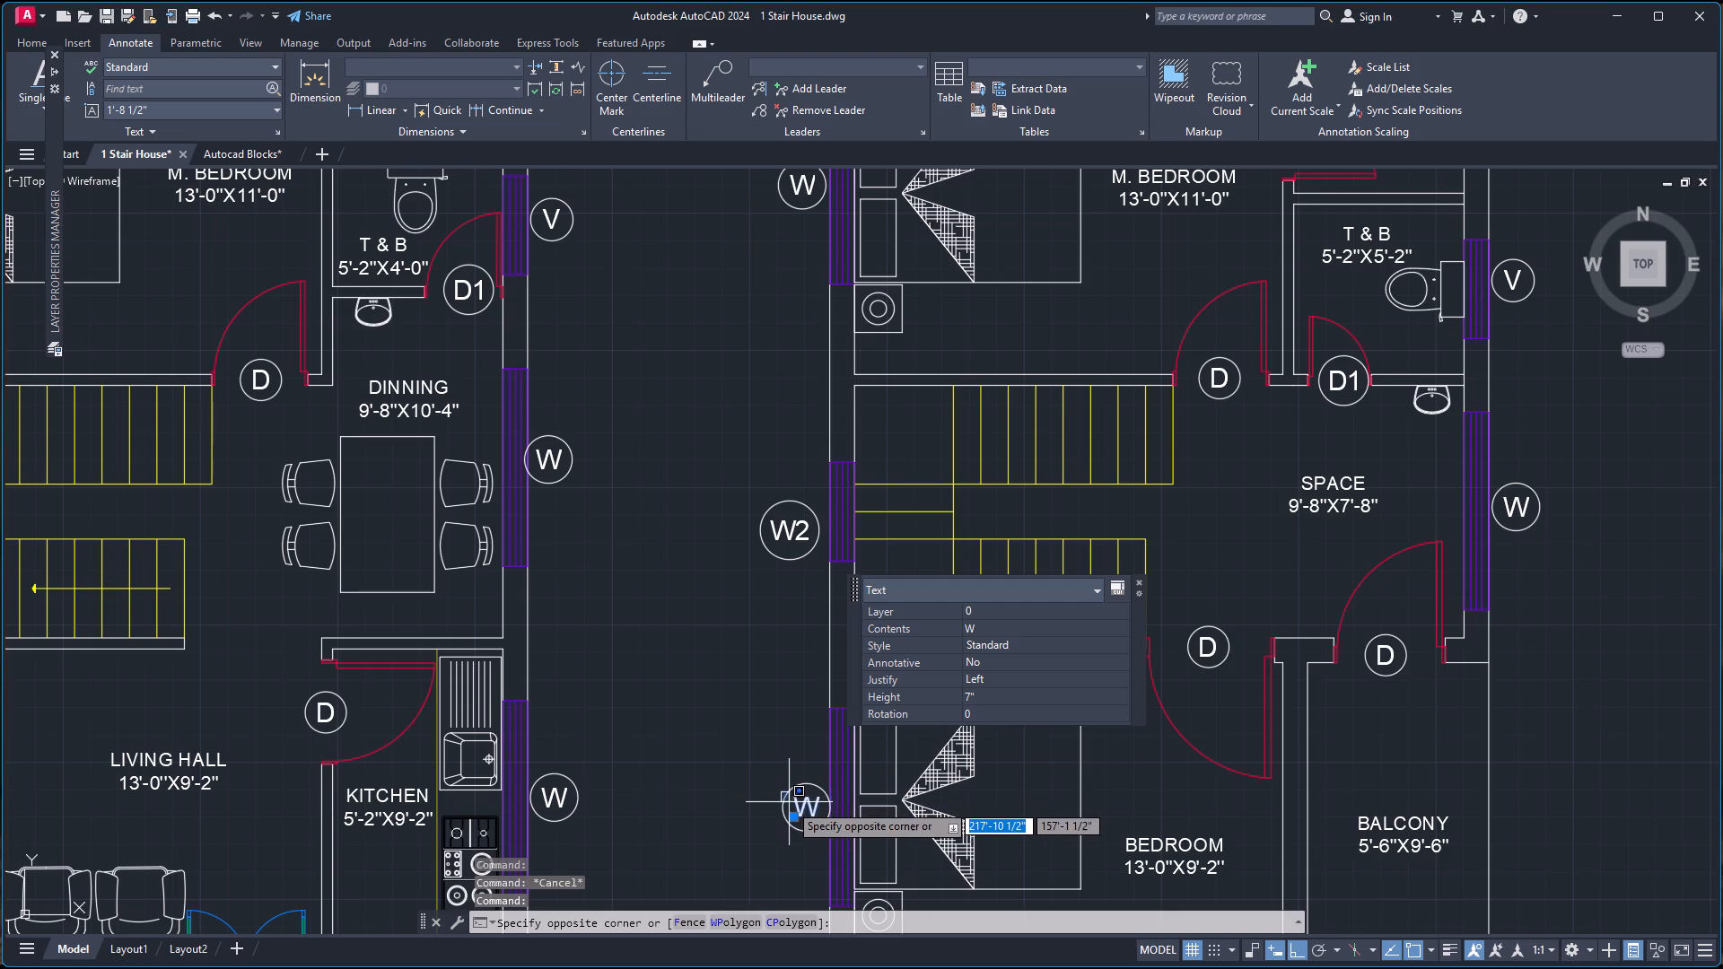
left_click(767, 801)
left_click(787, 796)
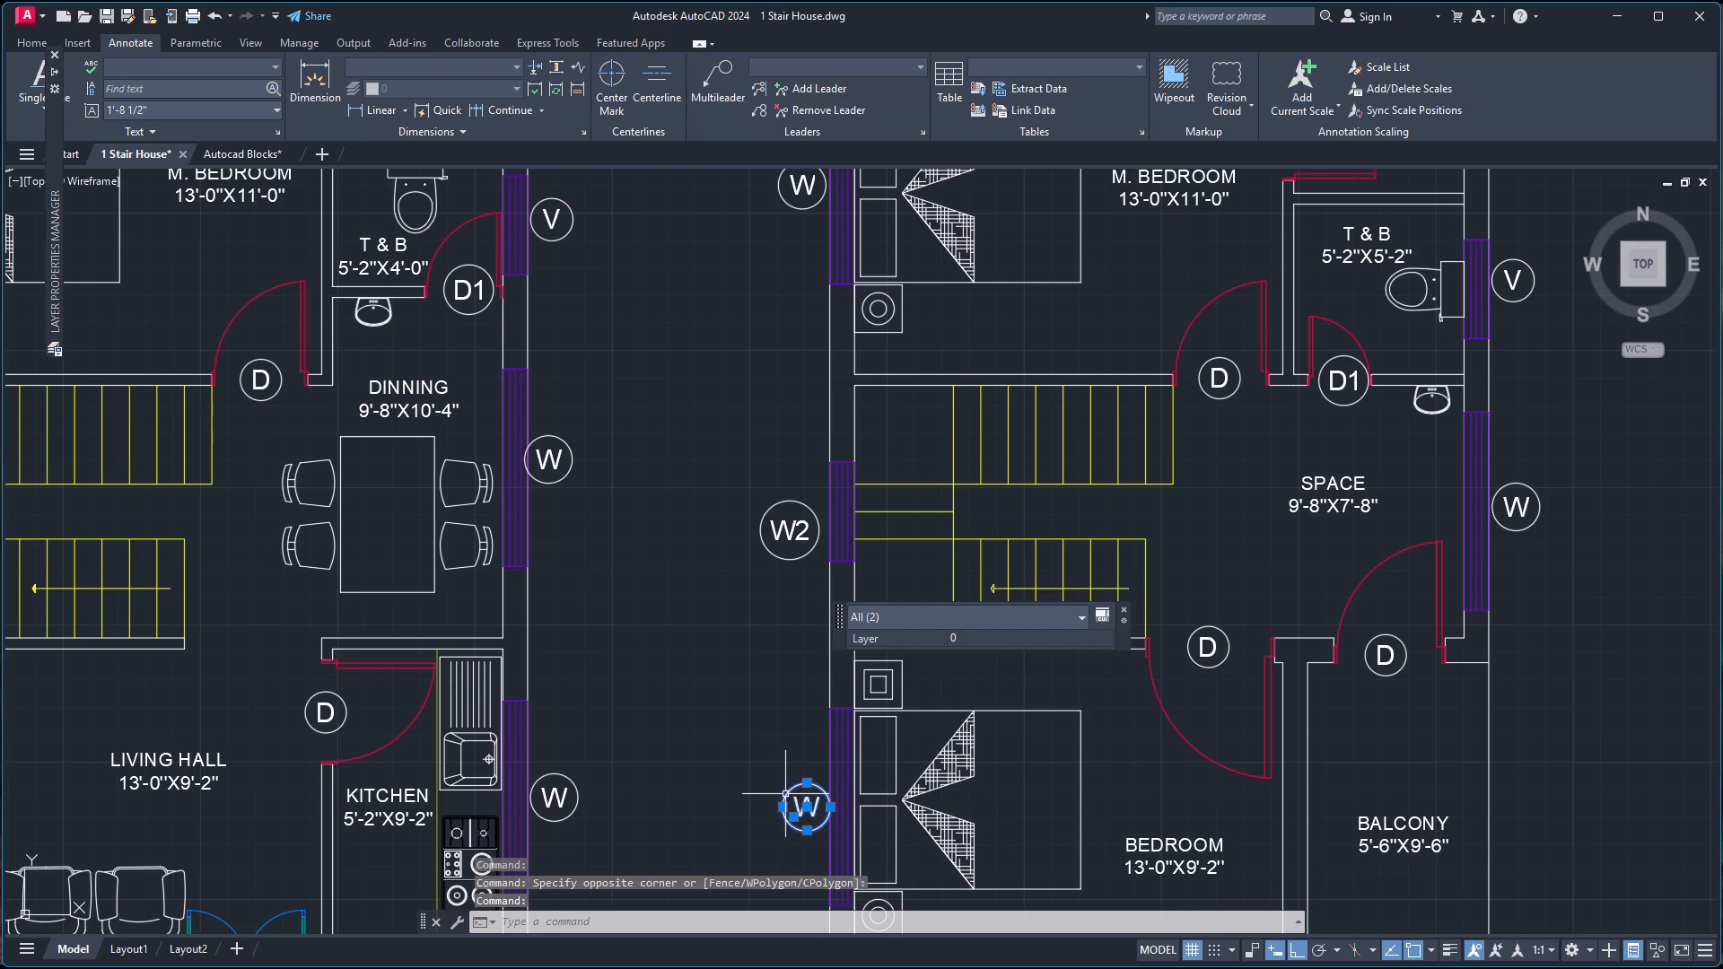
key("m")
key("Return")
scroll(809, 800, "up", 1)
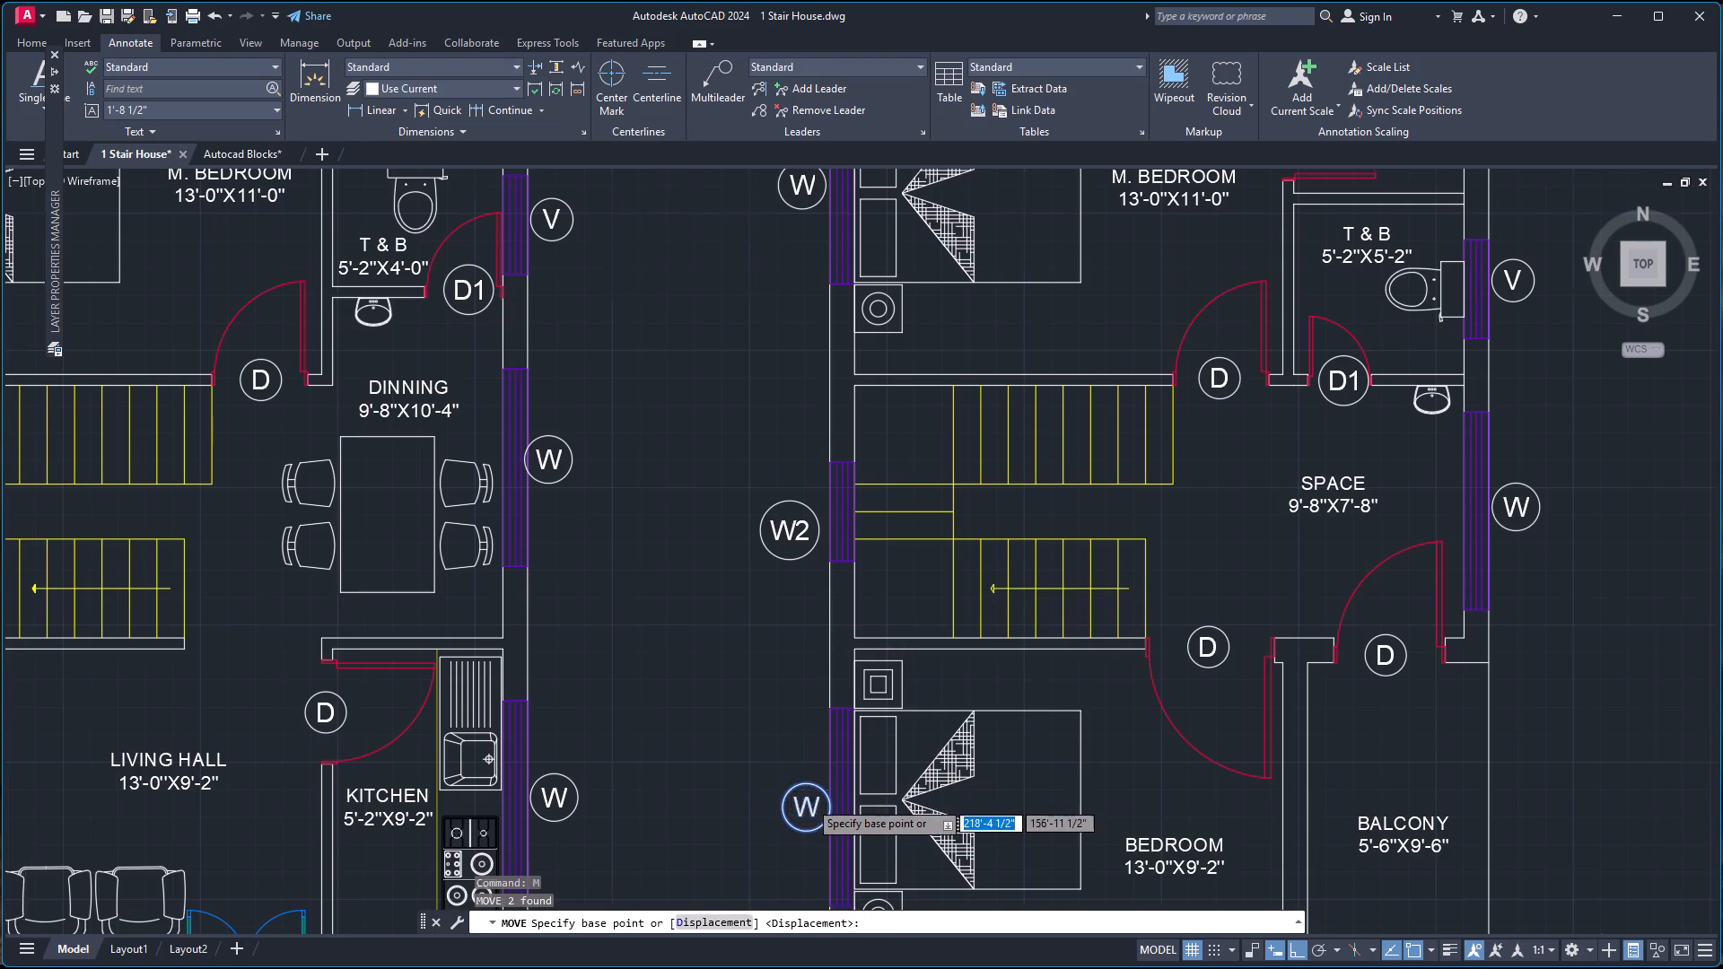
scroll(809, 800, "up", 2)
left_click(882, 830)
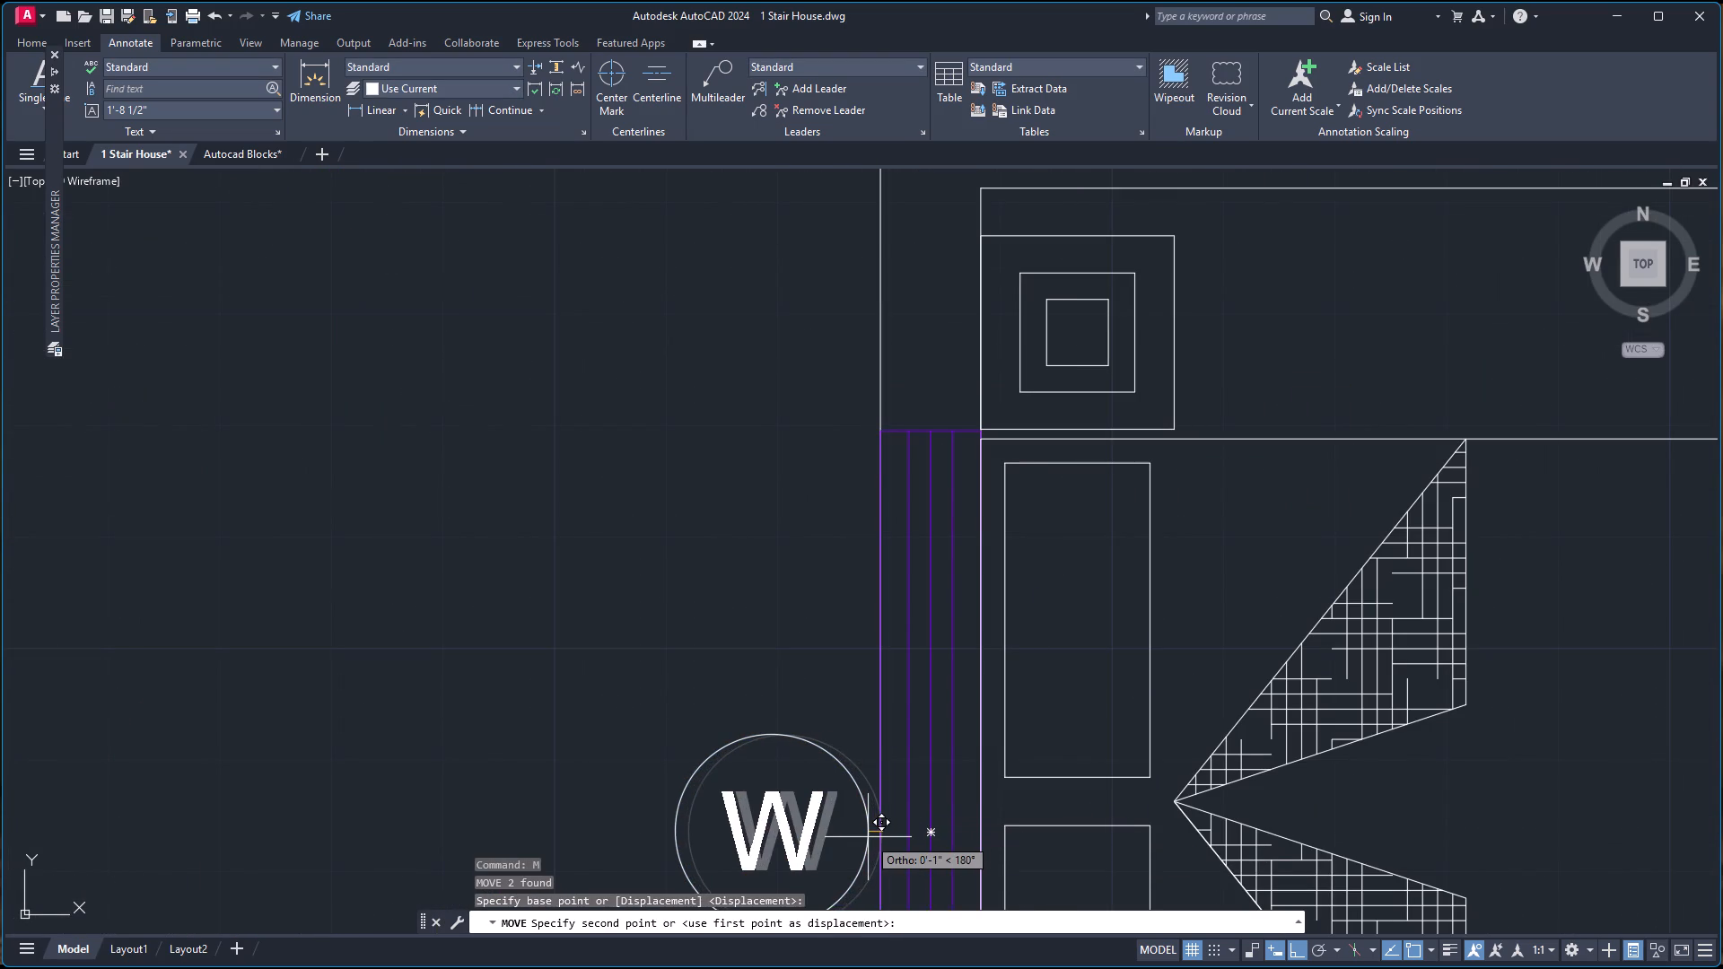
left_click(868, 837)
Move the circled W label at the east plan's bedroom south window about 1'-1" south-southwest with ortho off, clear of the wall.
scroll(881, 773, "down", 4)
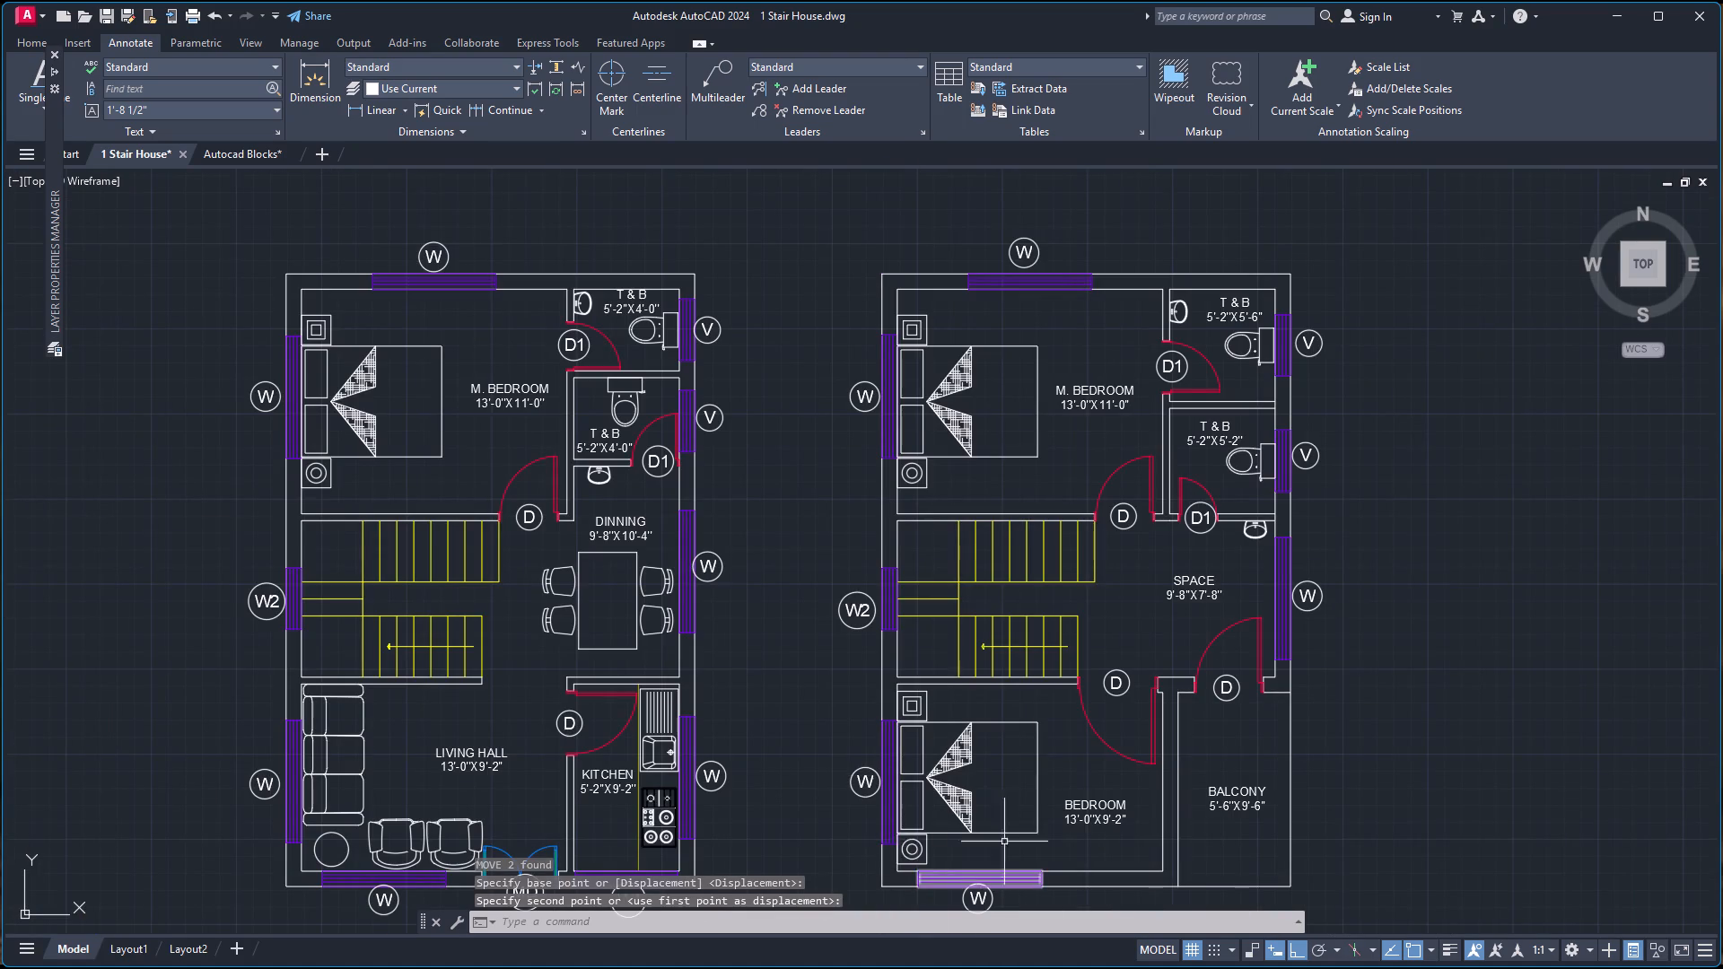
scroll(1024, 689, "down", 2)
scroll(1024, 786, "up", 3)
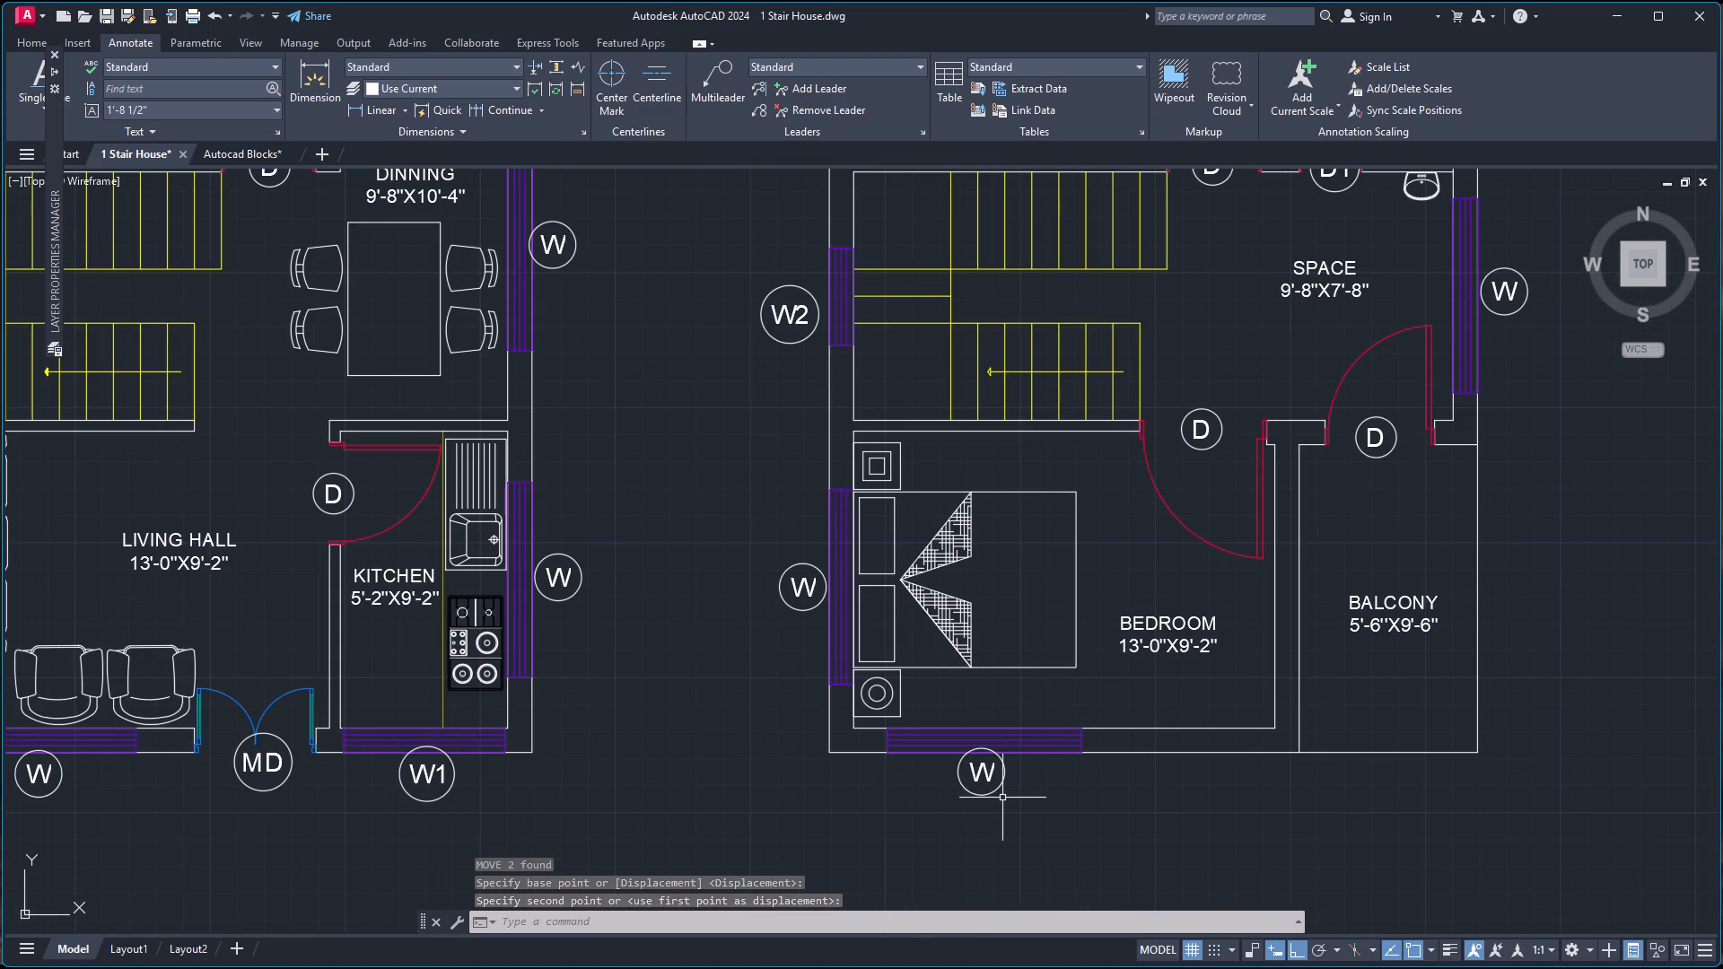
left_click(1002, 781)
left_click(986, 778)
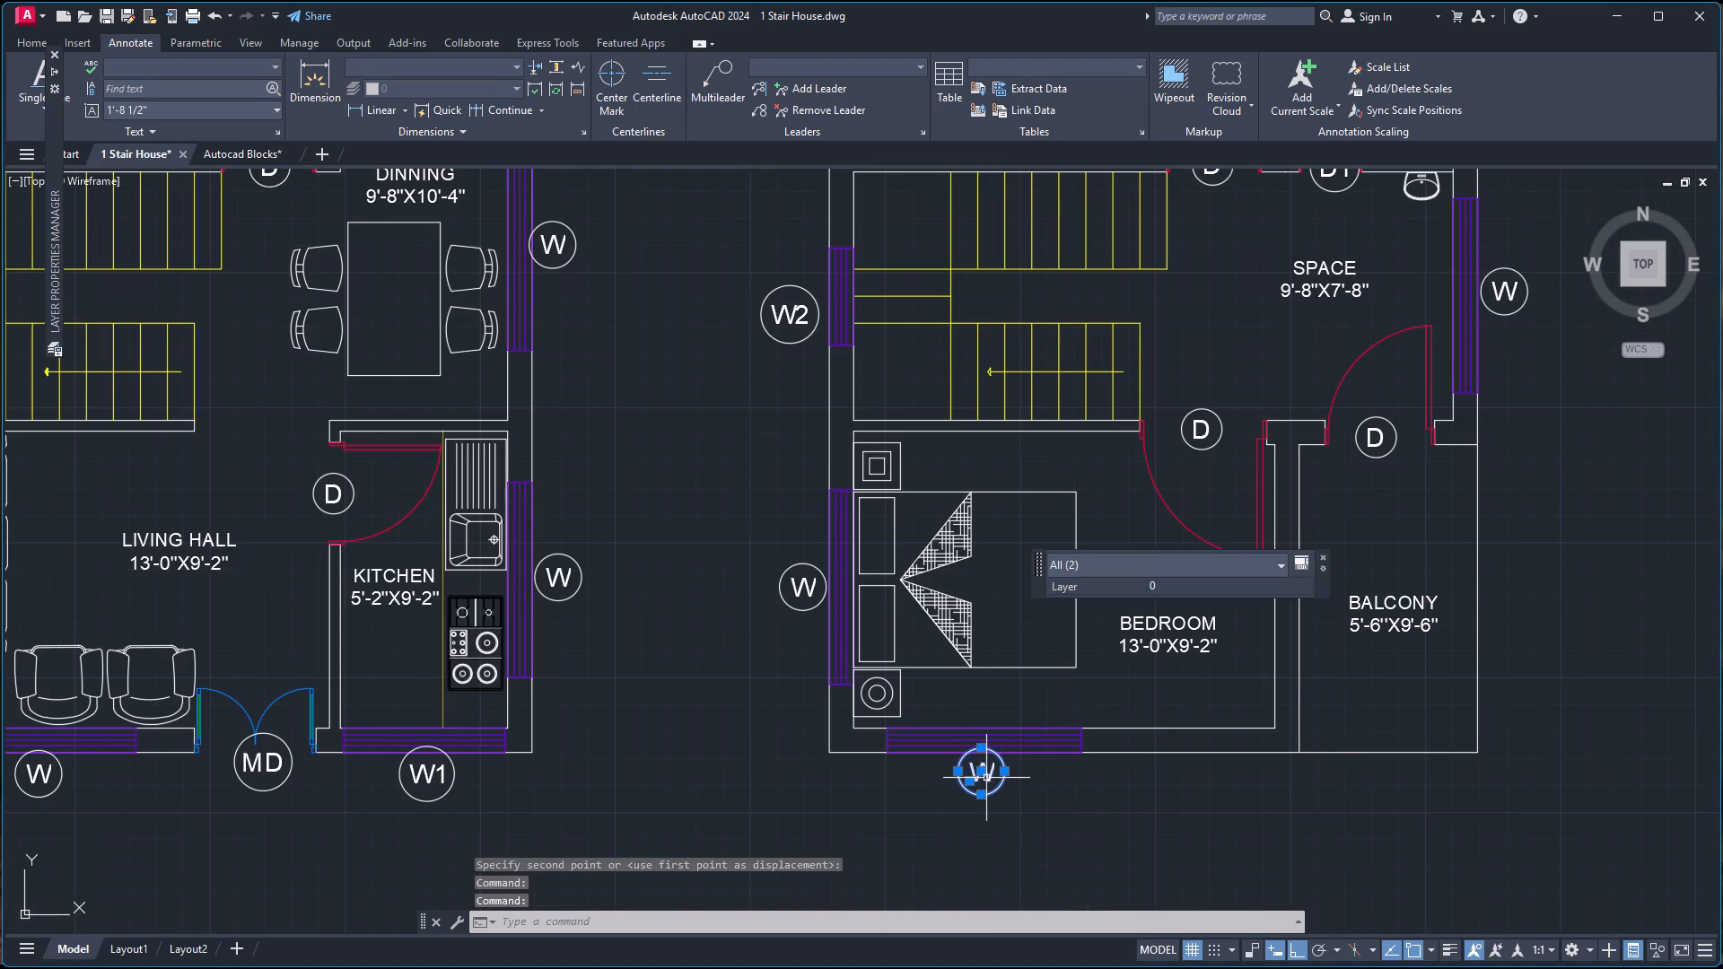
key("m")
key("Return")
scroll(986, 762, "up", 2)
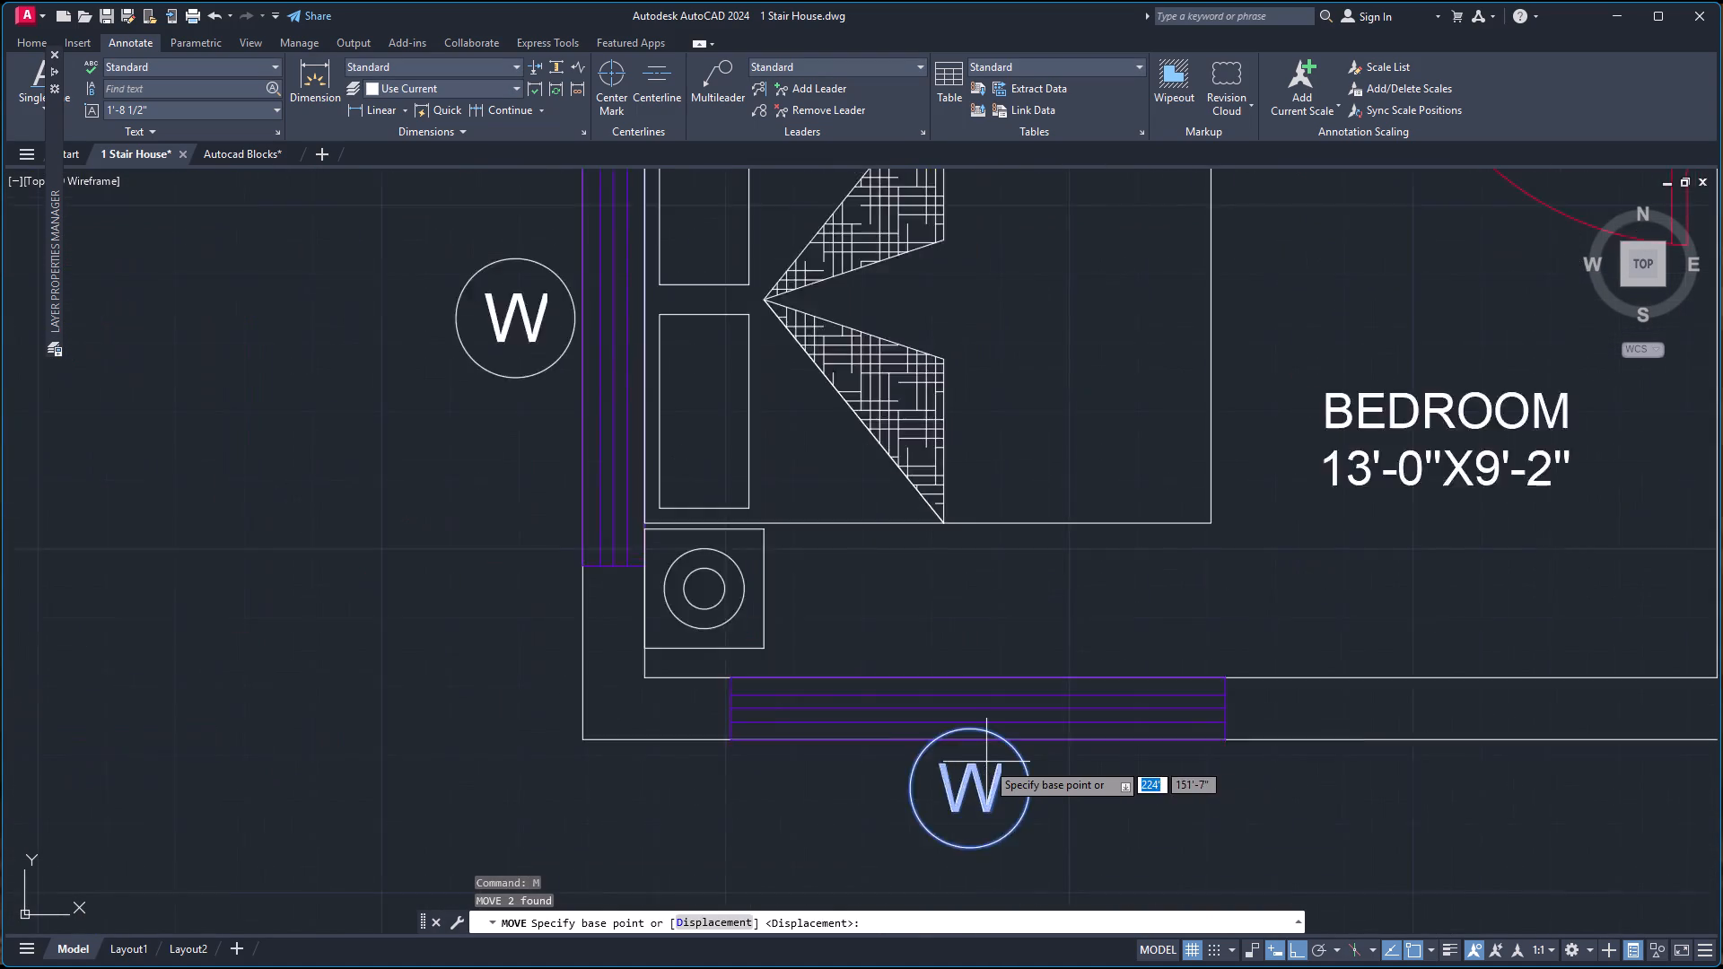
scroll(986, 762, "up", 1)
left_click(954, 706)
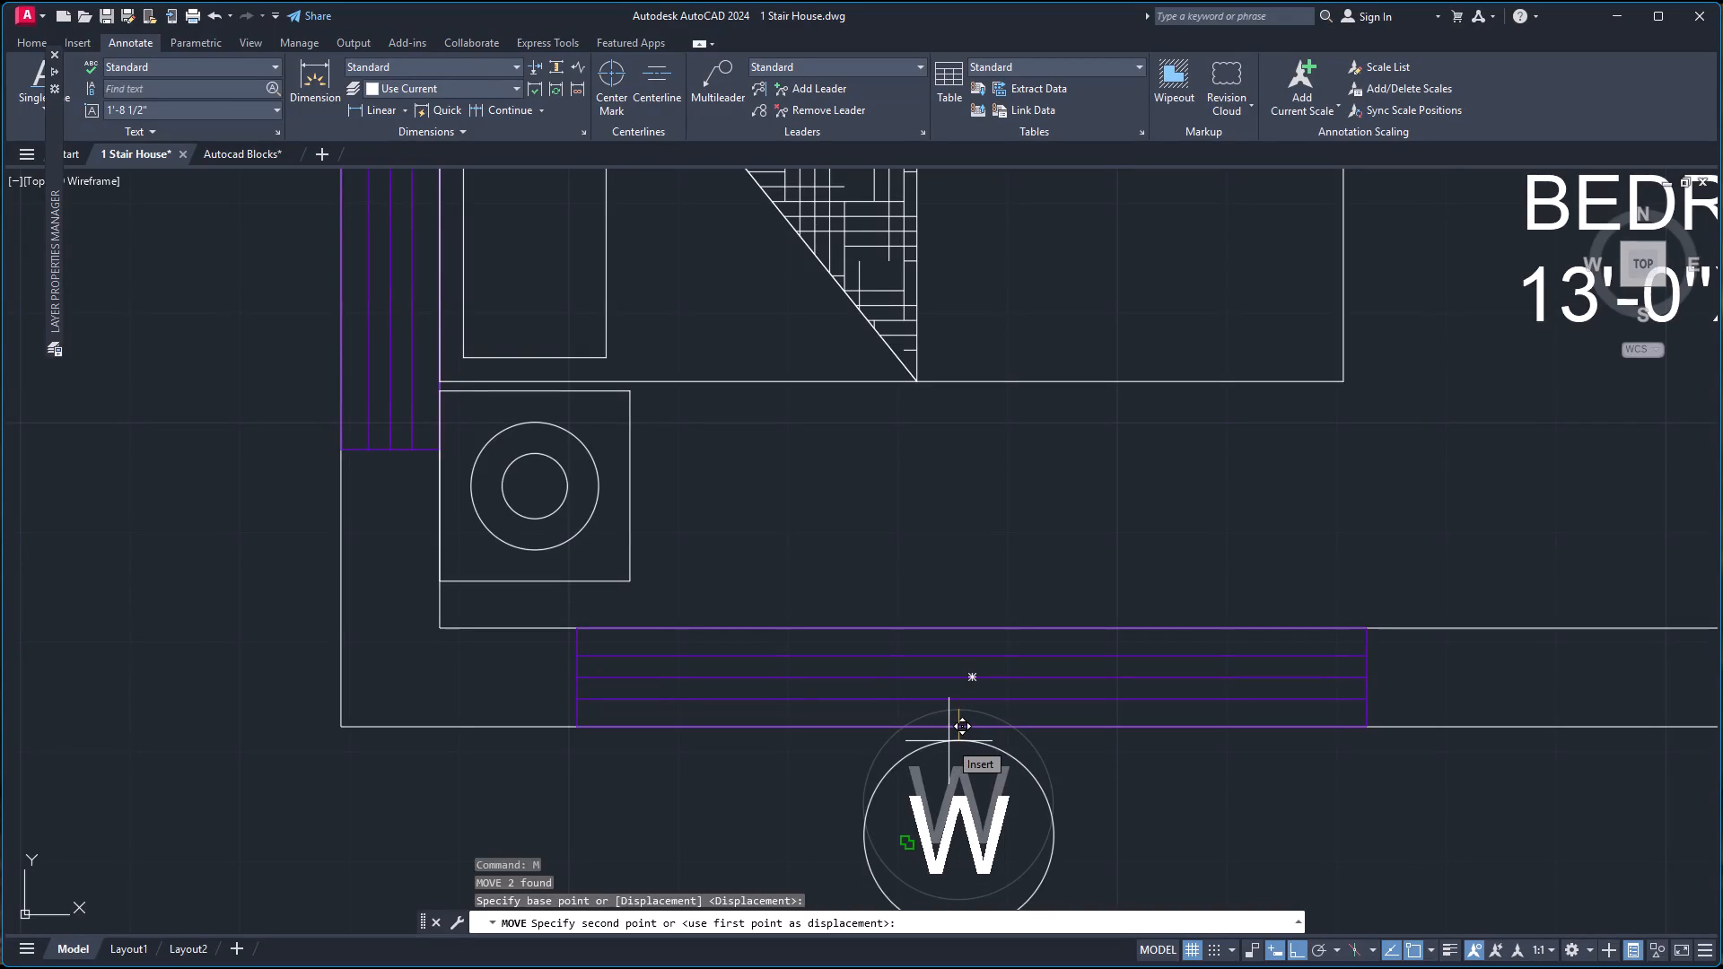
key("F8")
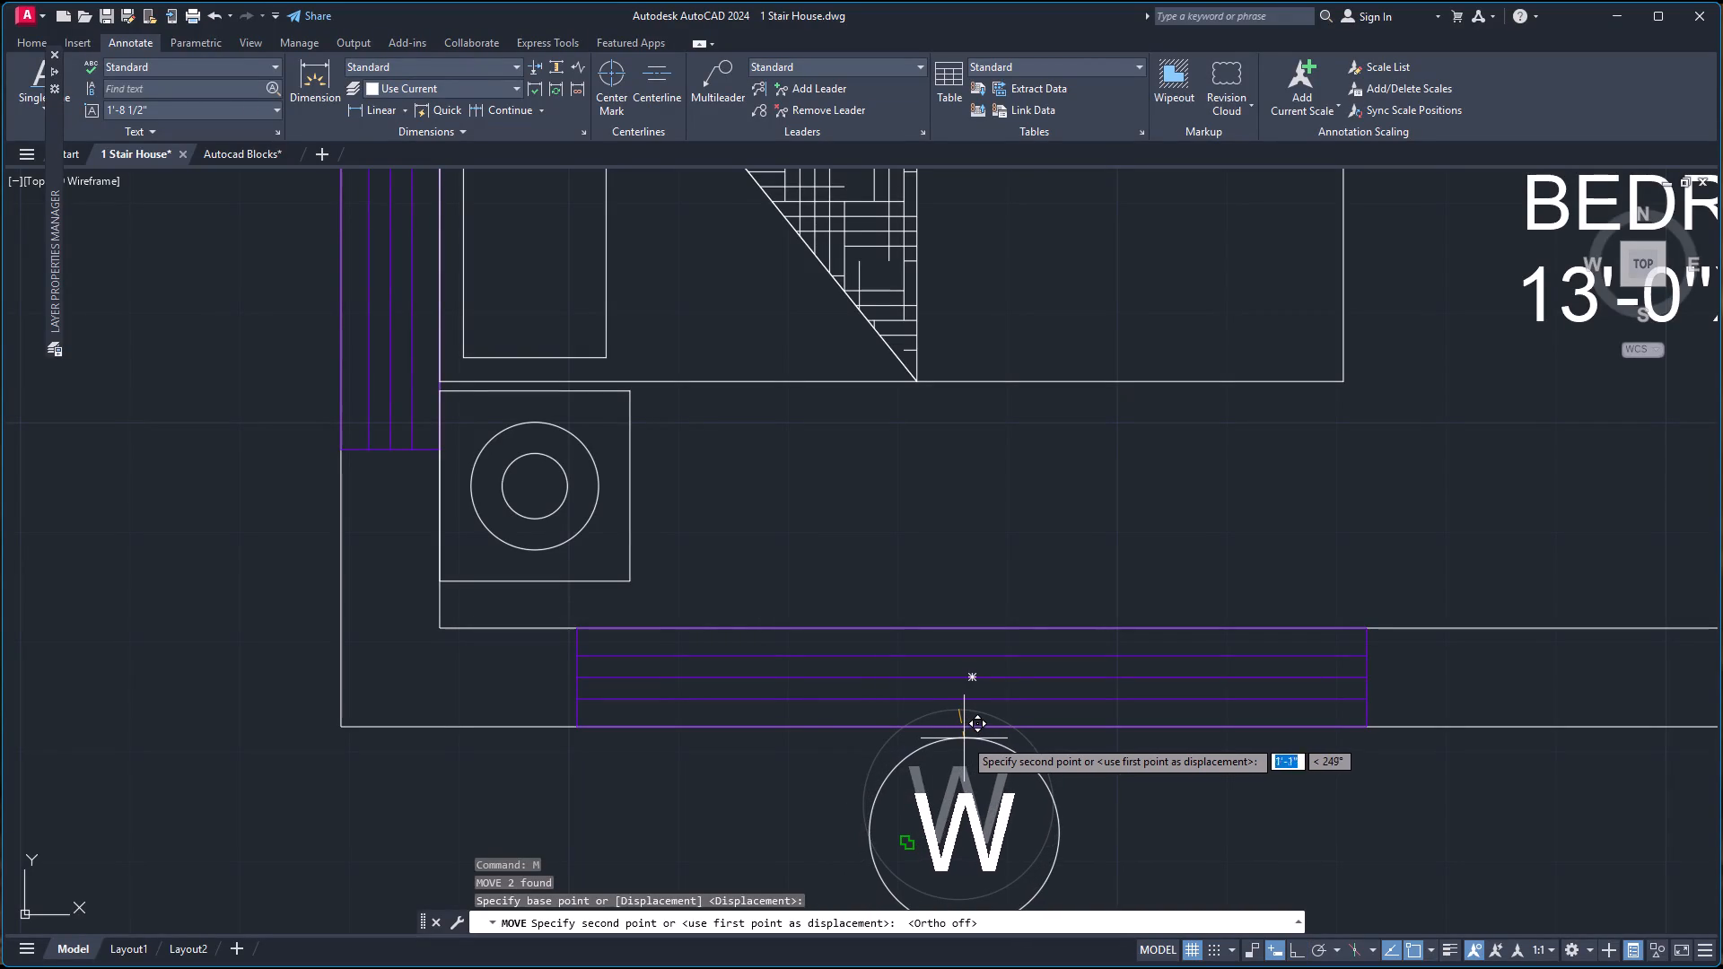
left_click(960, 738)
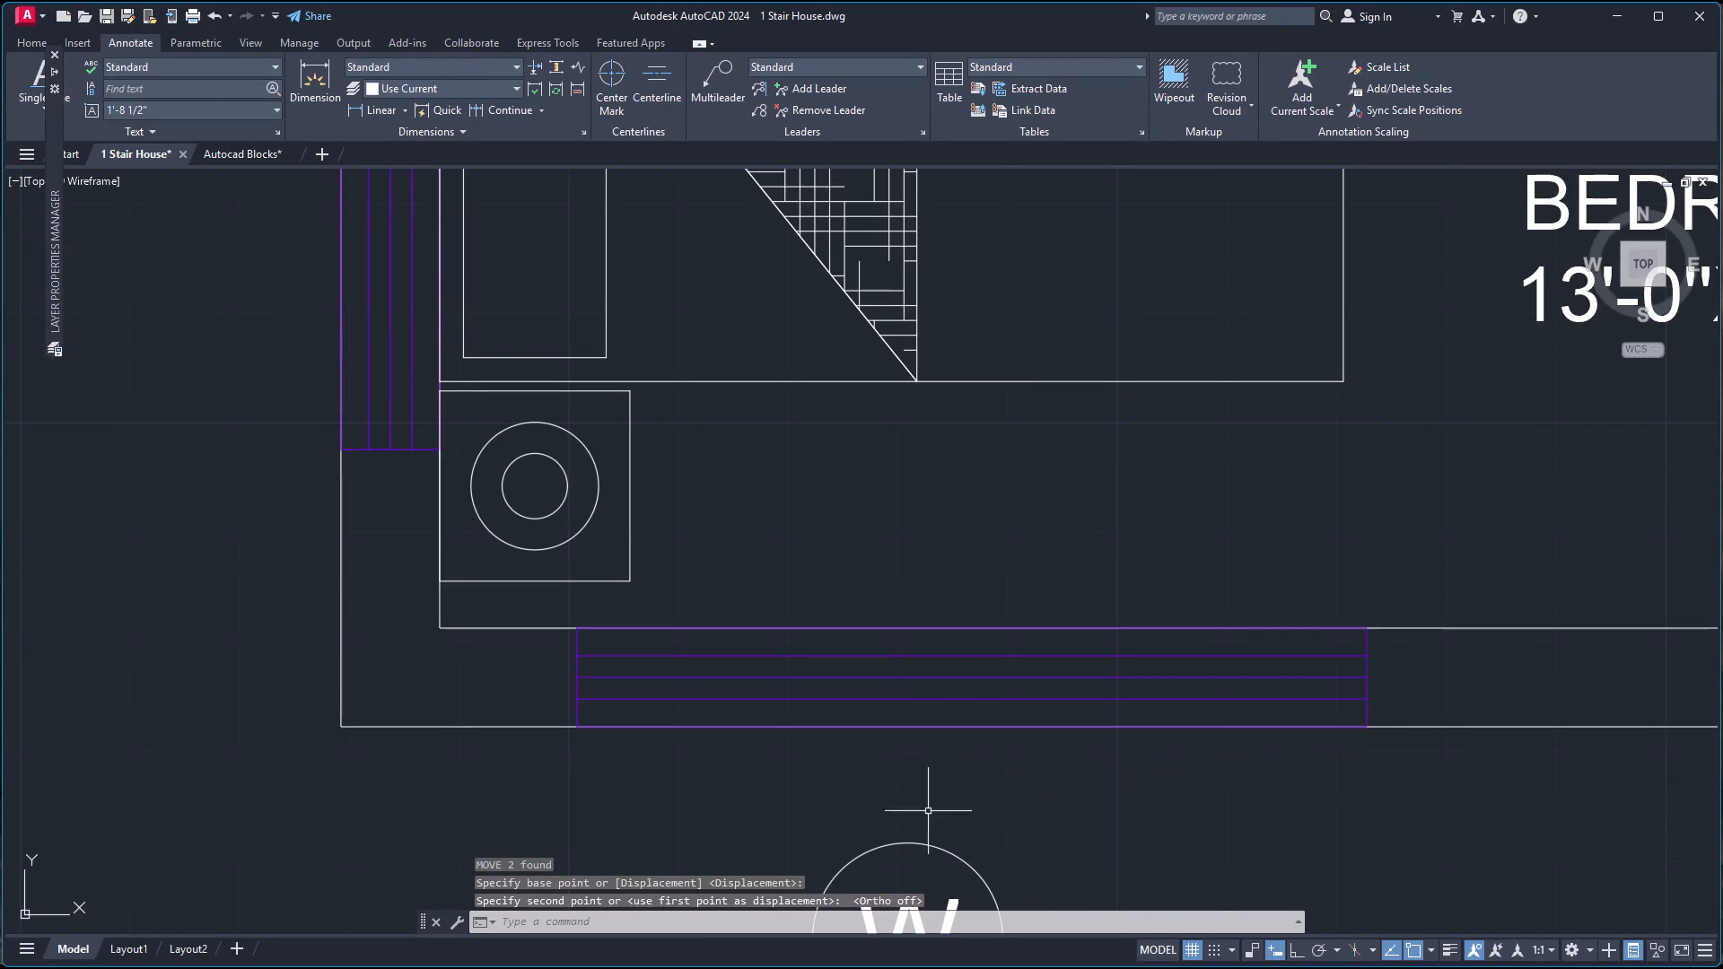
Move the circled W label at the east plan's bedroom south window about 9 inches north-northeast, closer to the window but clear of the wall.
scroll(915, 877, "down", 3)
scroll(915, 886, "up", 2)
left_click(915, 886)
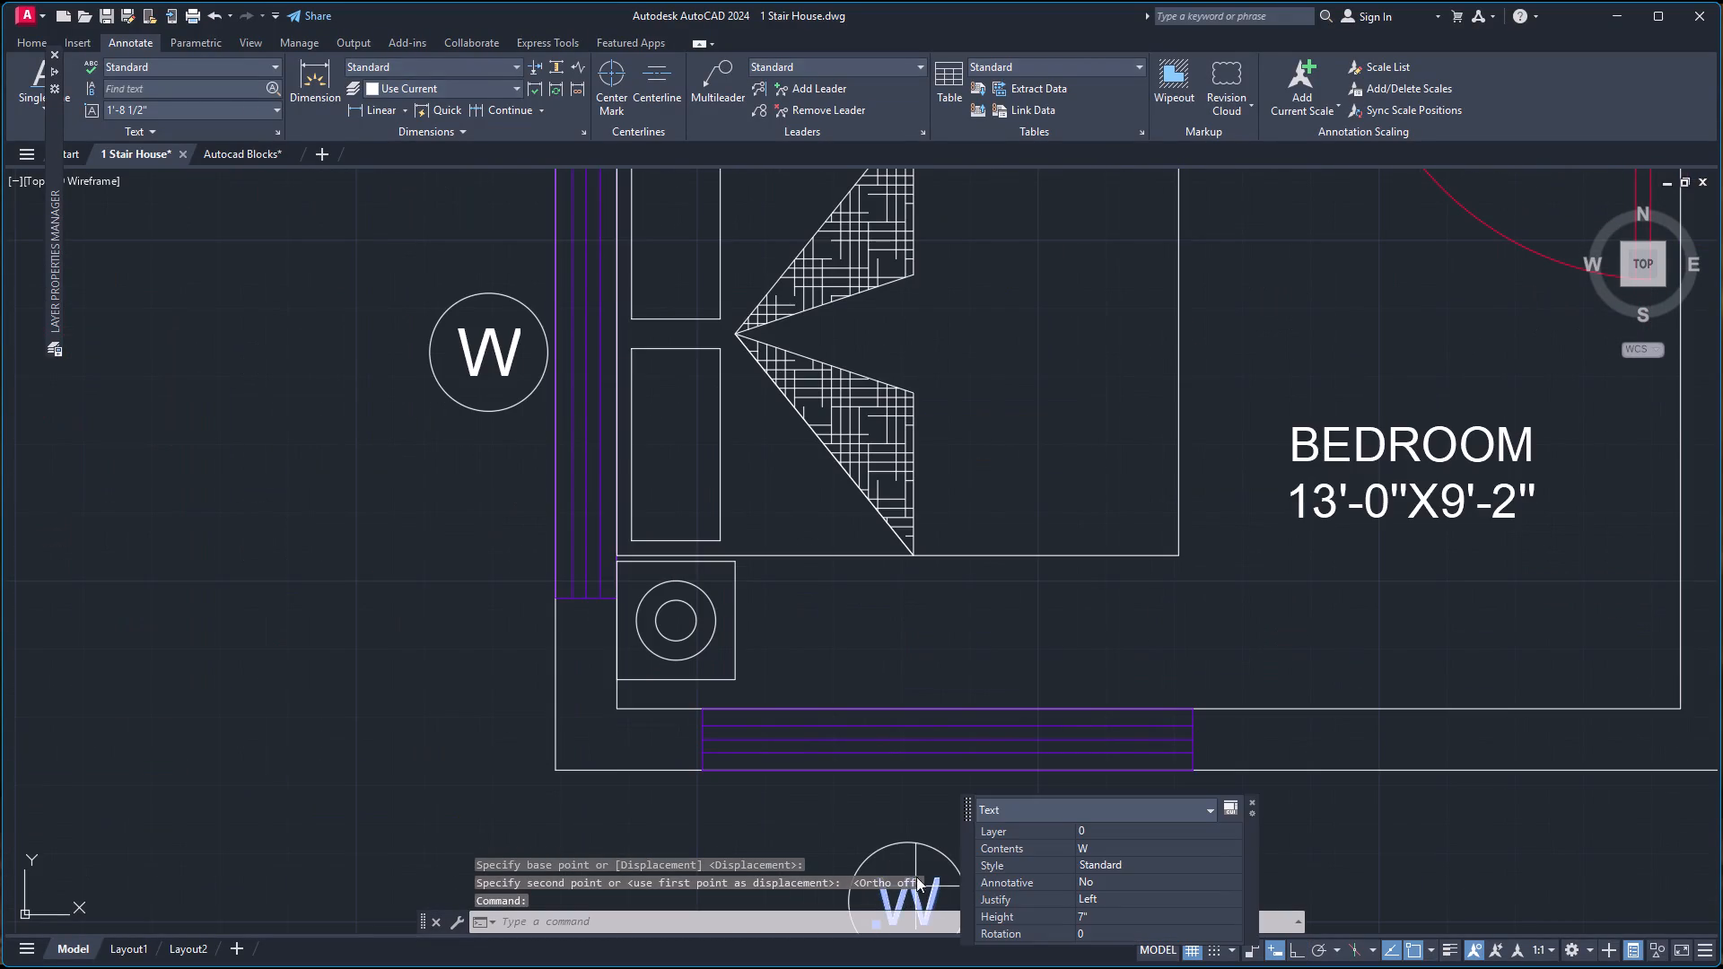
left_click(920, 841)
left_click(918, 849)
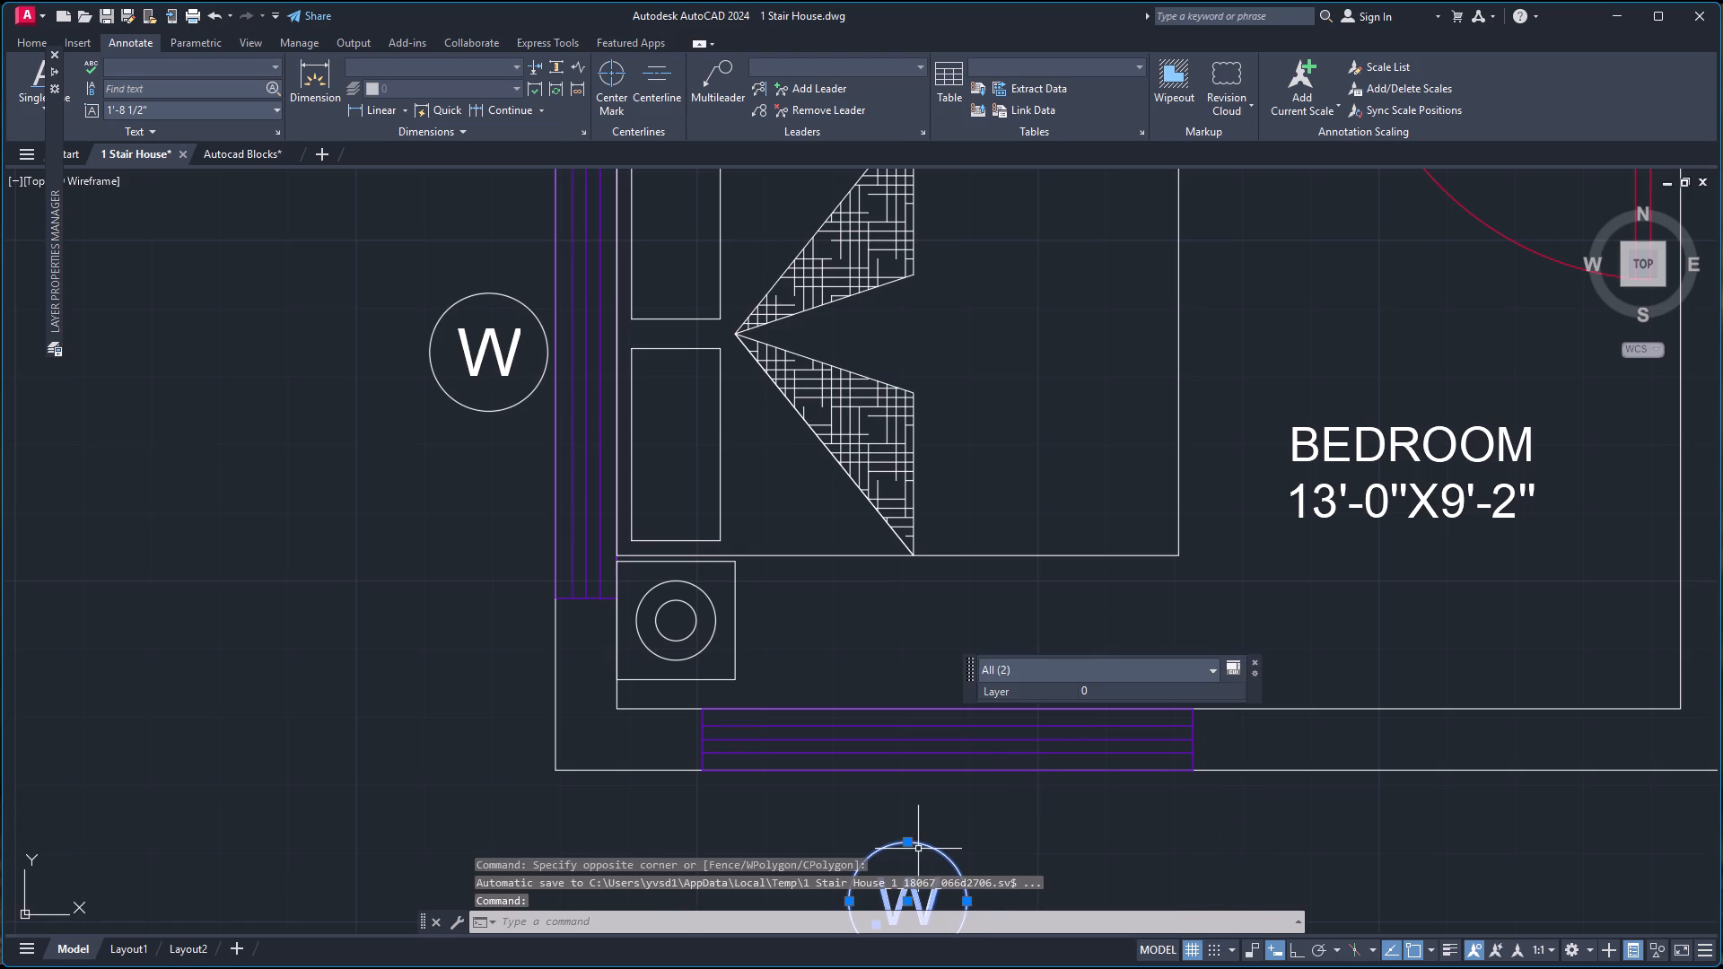
key("m")
key("Return")
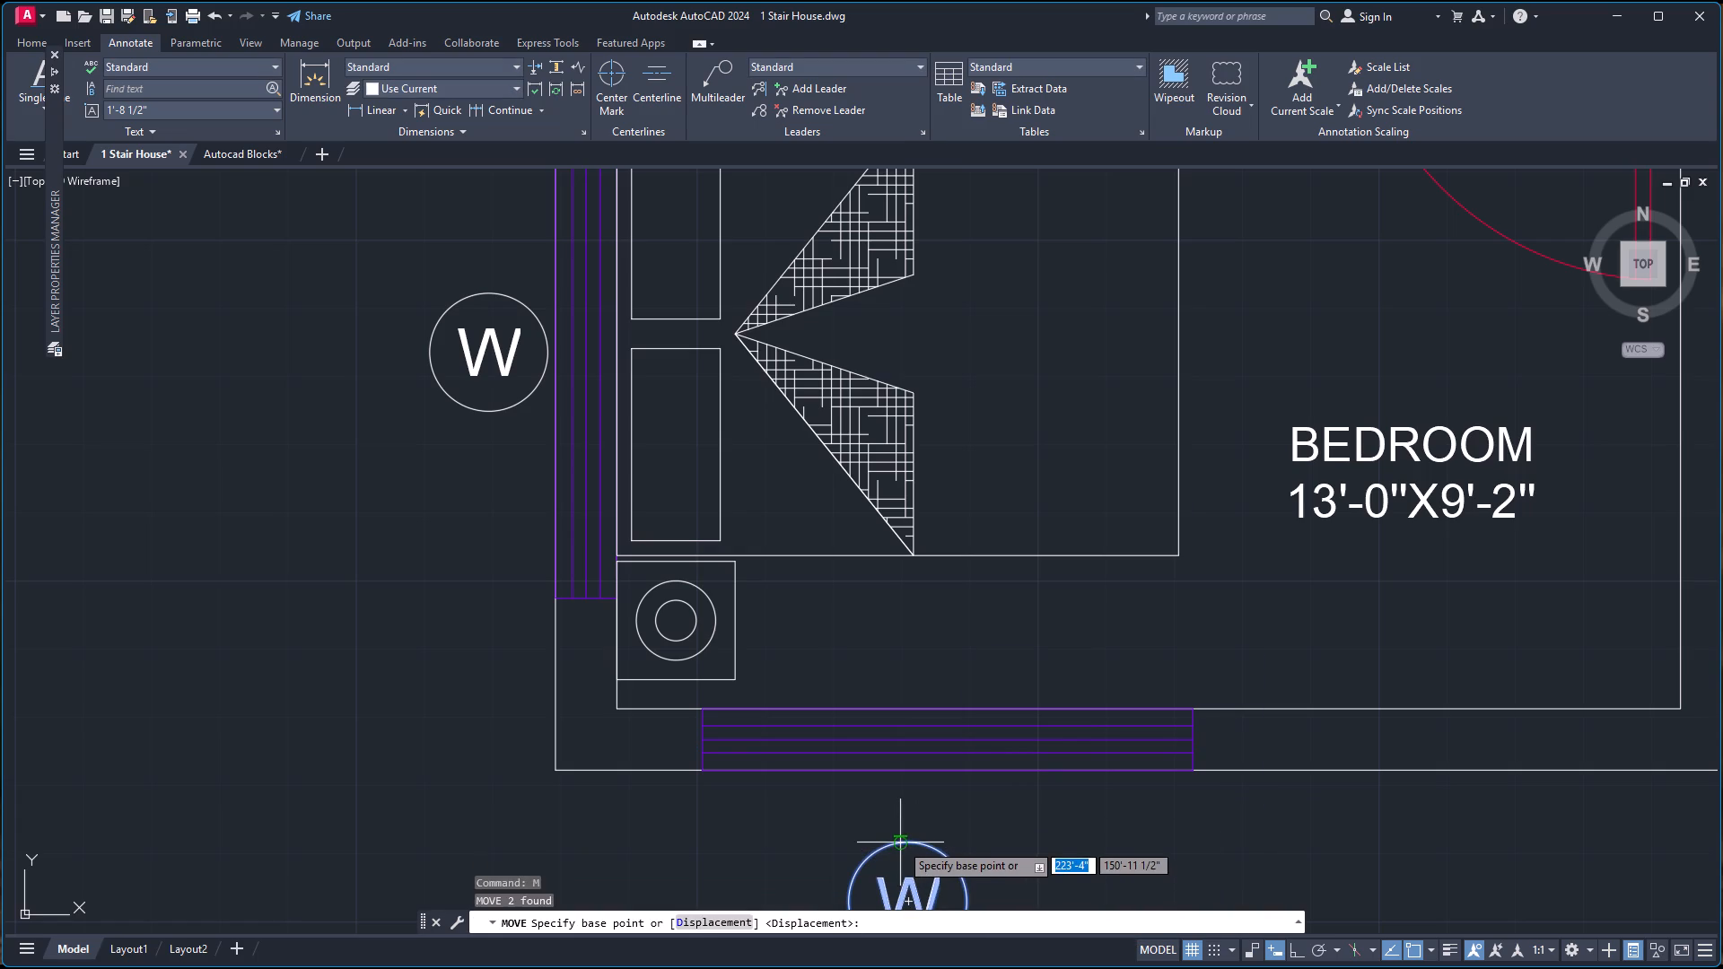
left_click(905, 841)
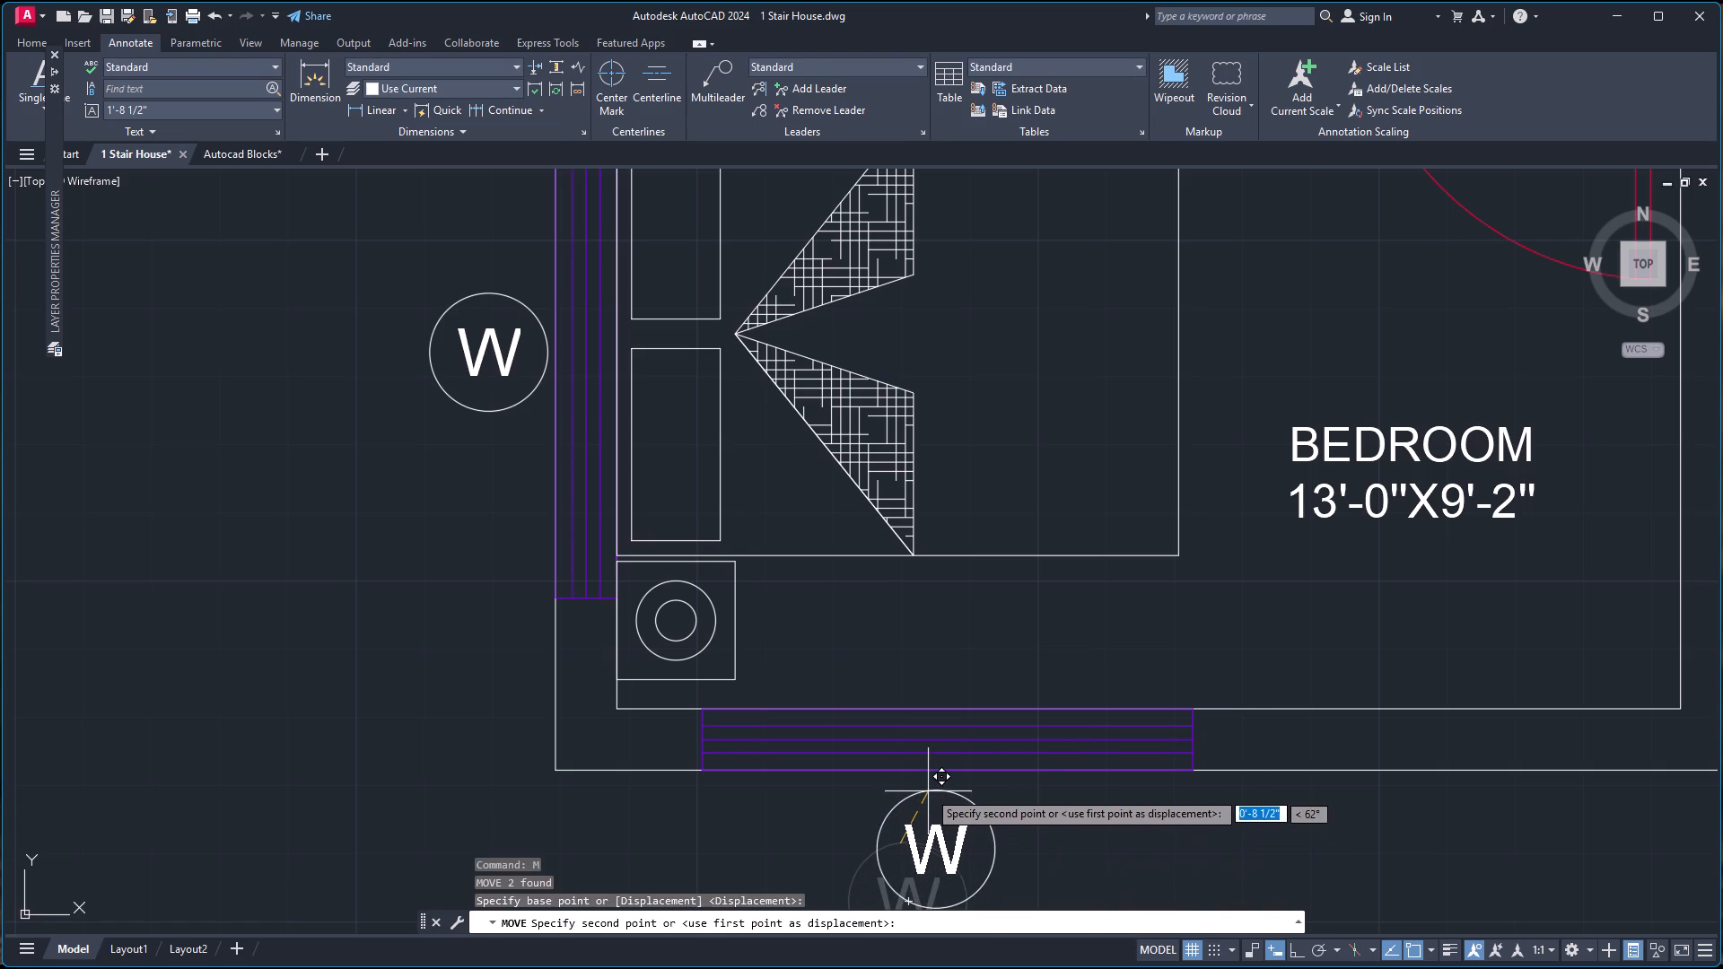
left_click(932, 788)
scroll(782, 789, "down", 4)
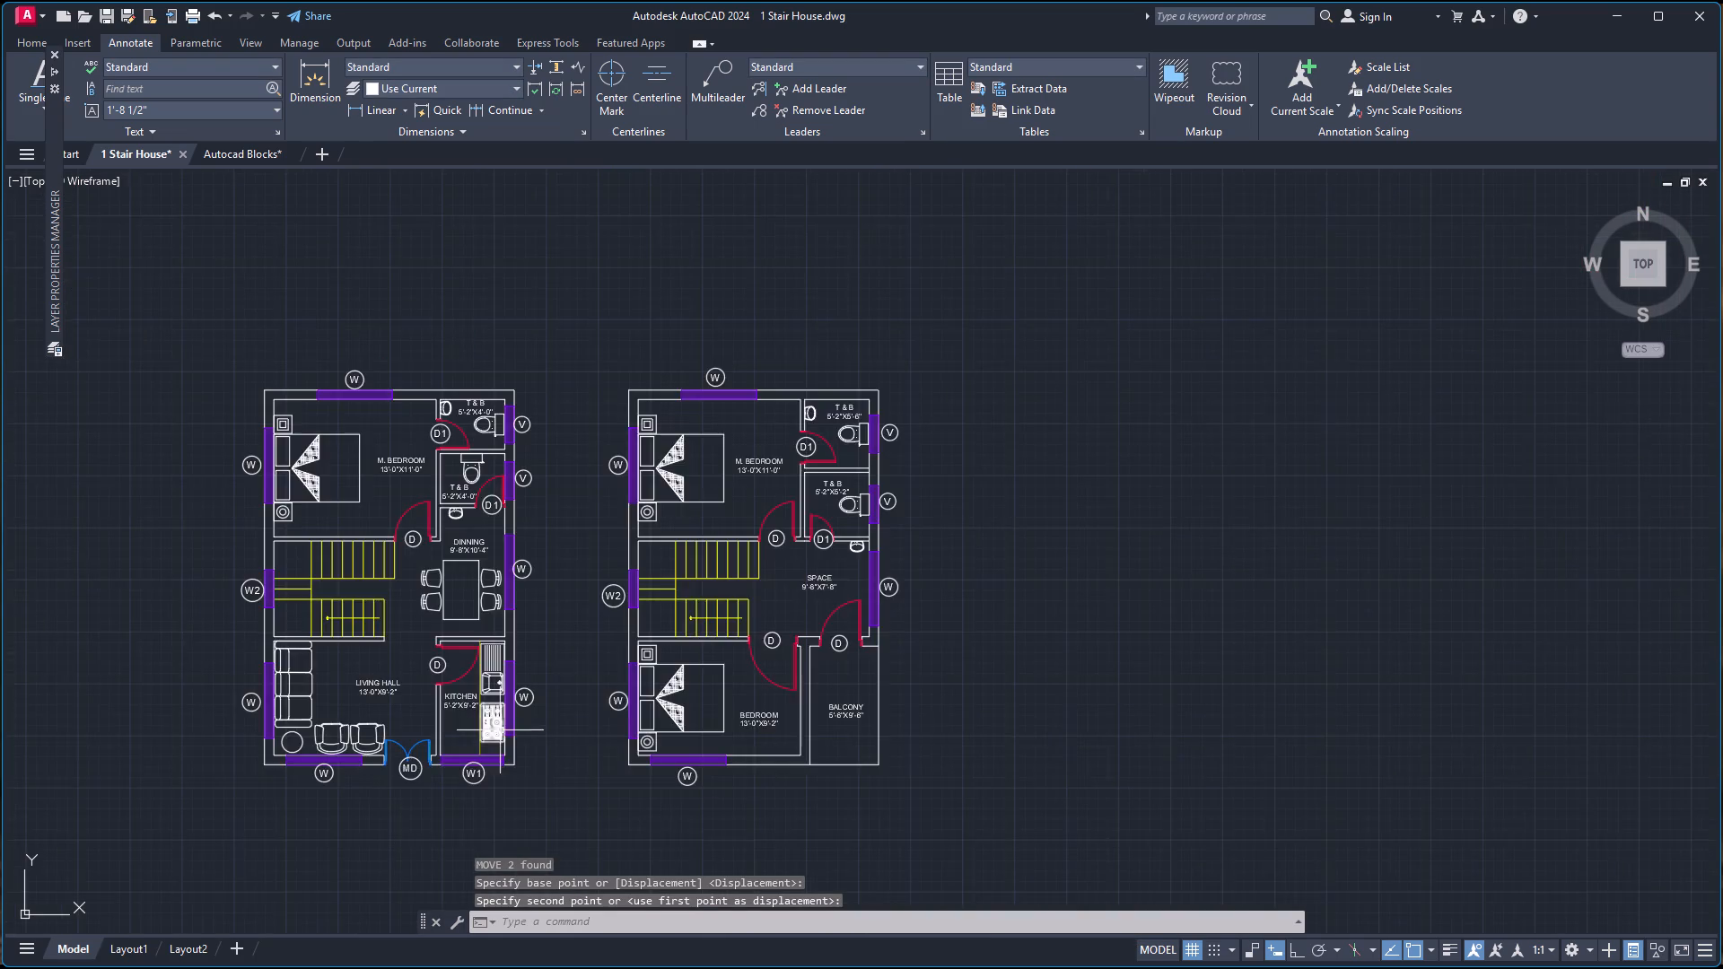
Move the circled W label at the west plan's living hall south window about 1'-1" south-southwest, clear of the wall.
scroll(466, 763, "up", 4)
scroll(428, 763, "down", 4)
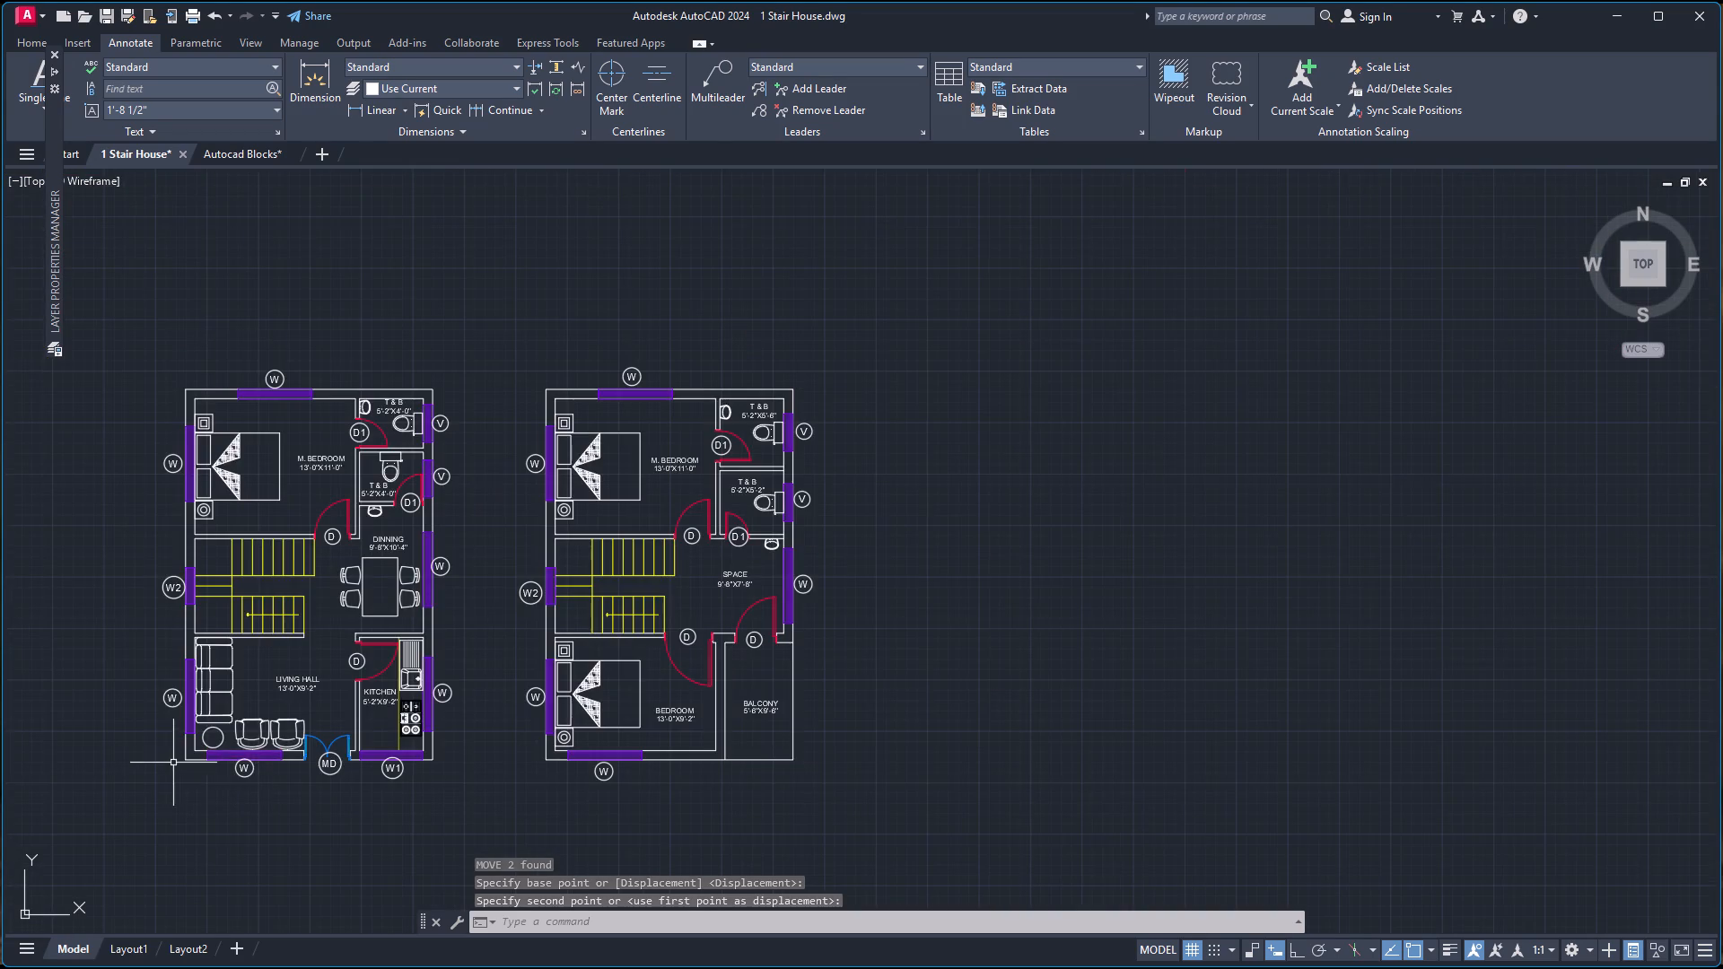
scroll(216, 757, "up", 4)
scroll(439, 806, "up", 2)
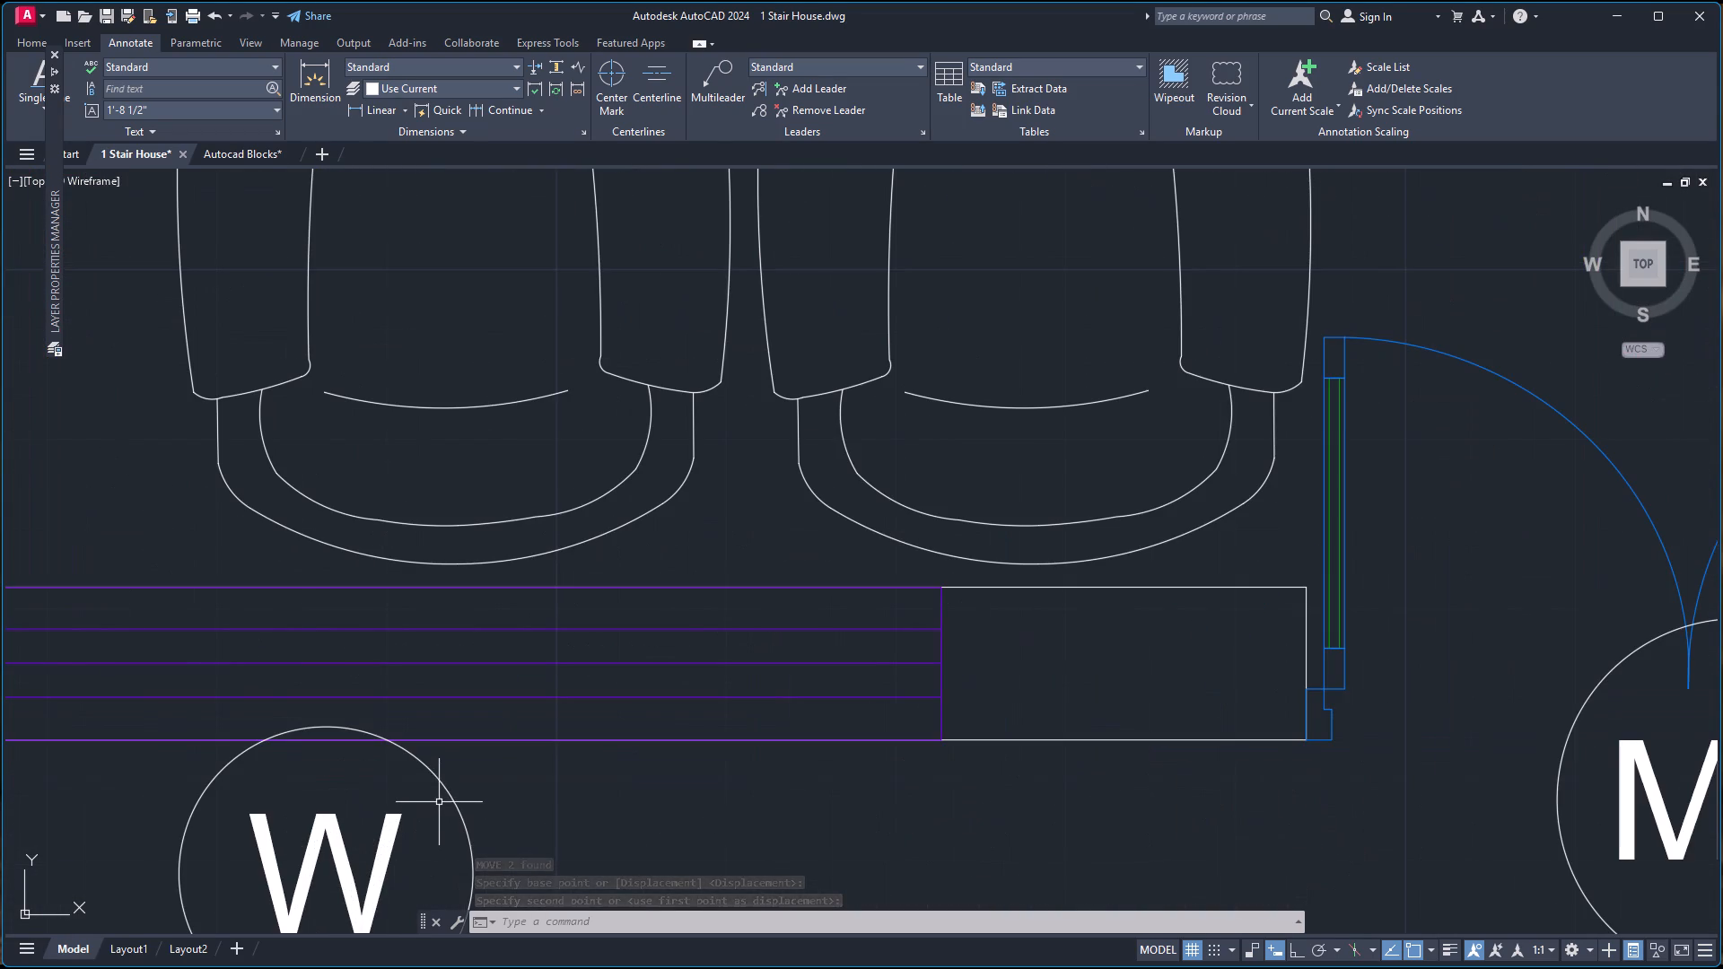
left_click(448, 786)
left_click(343, 830)
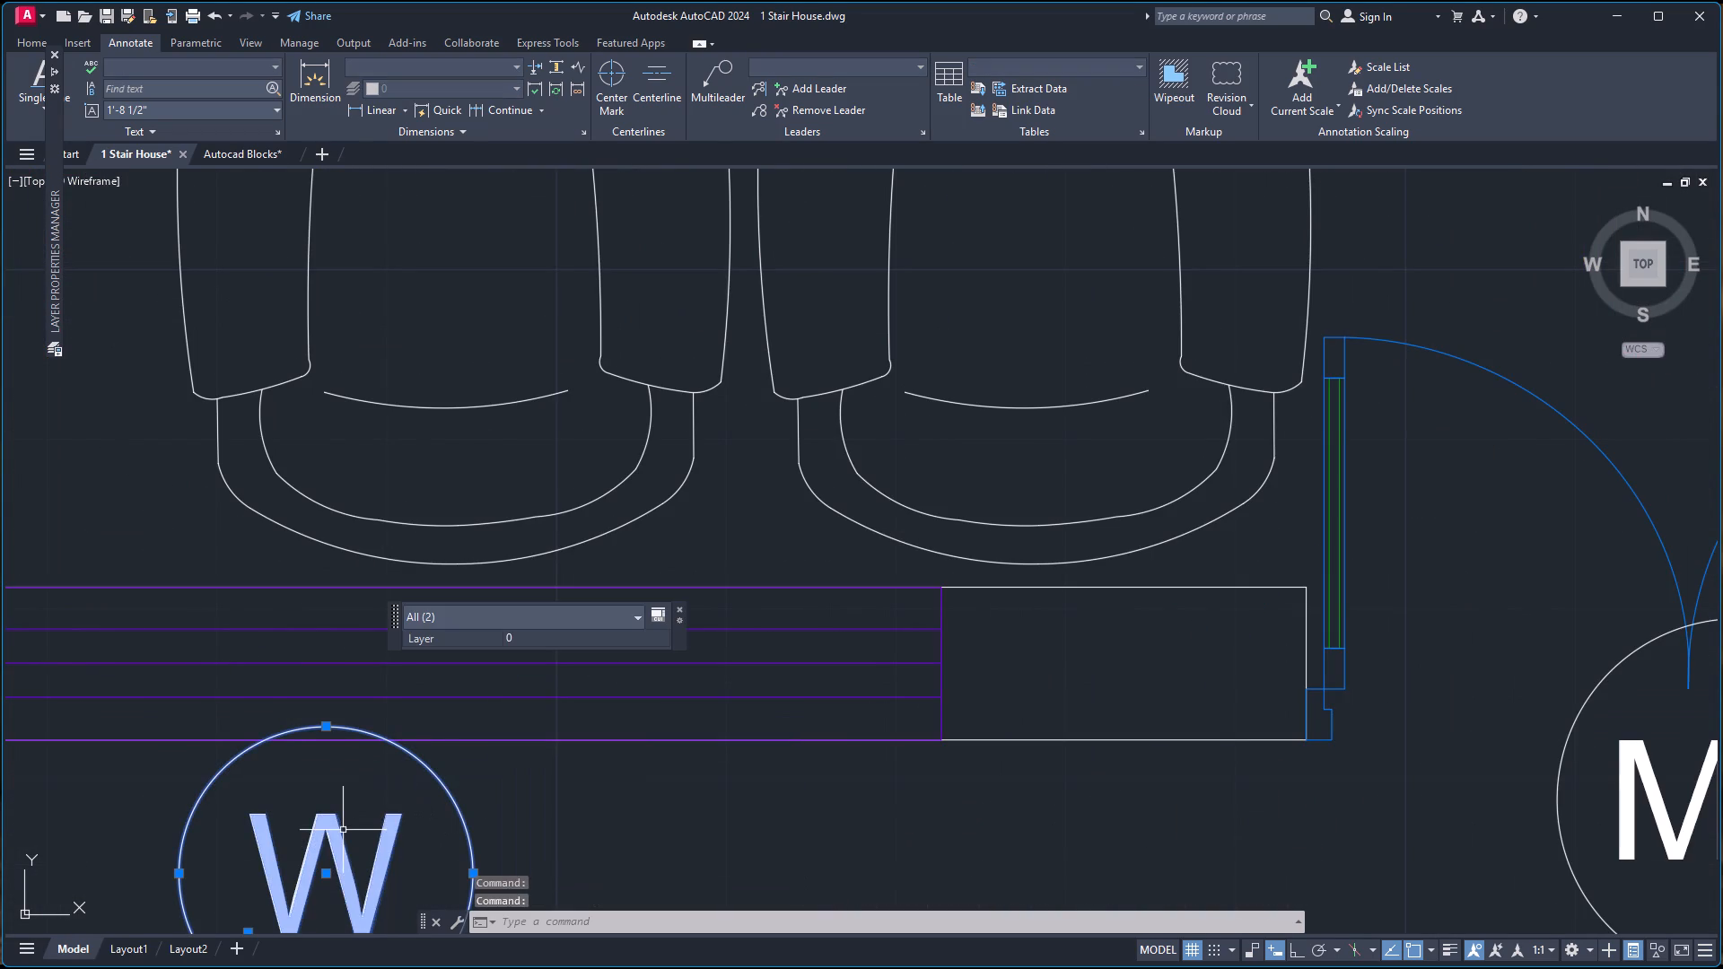
key("m")
key("Return")
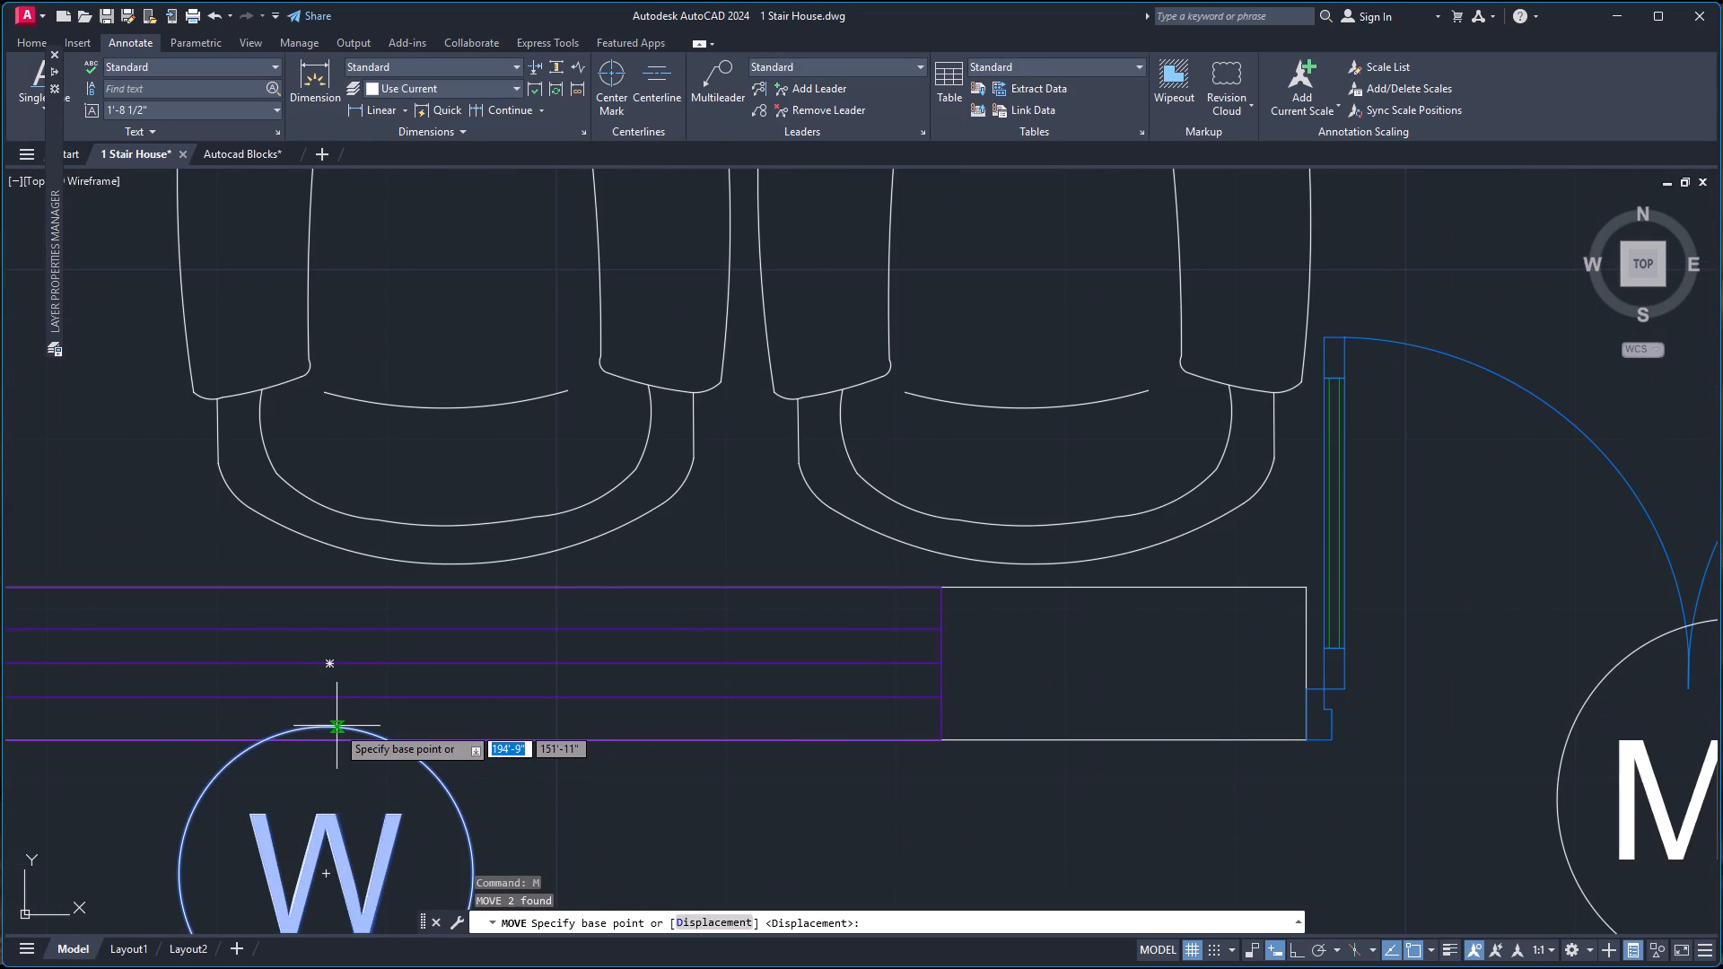
left_click(325, 726)
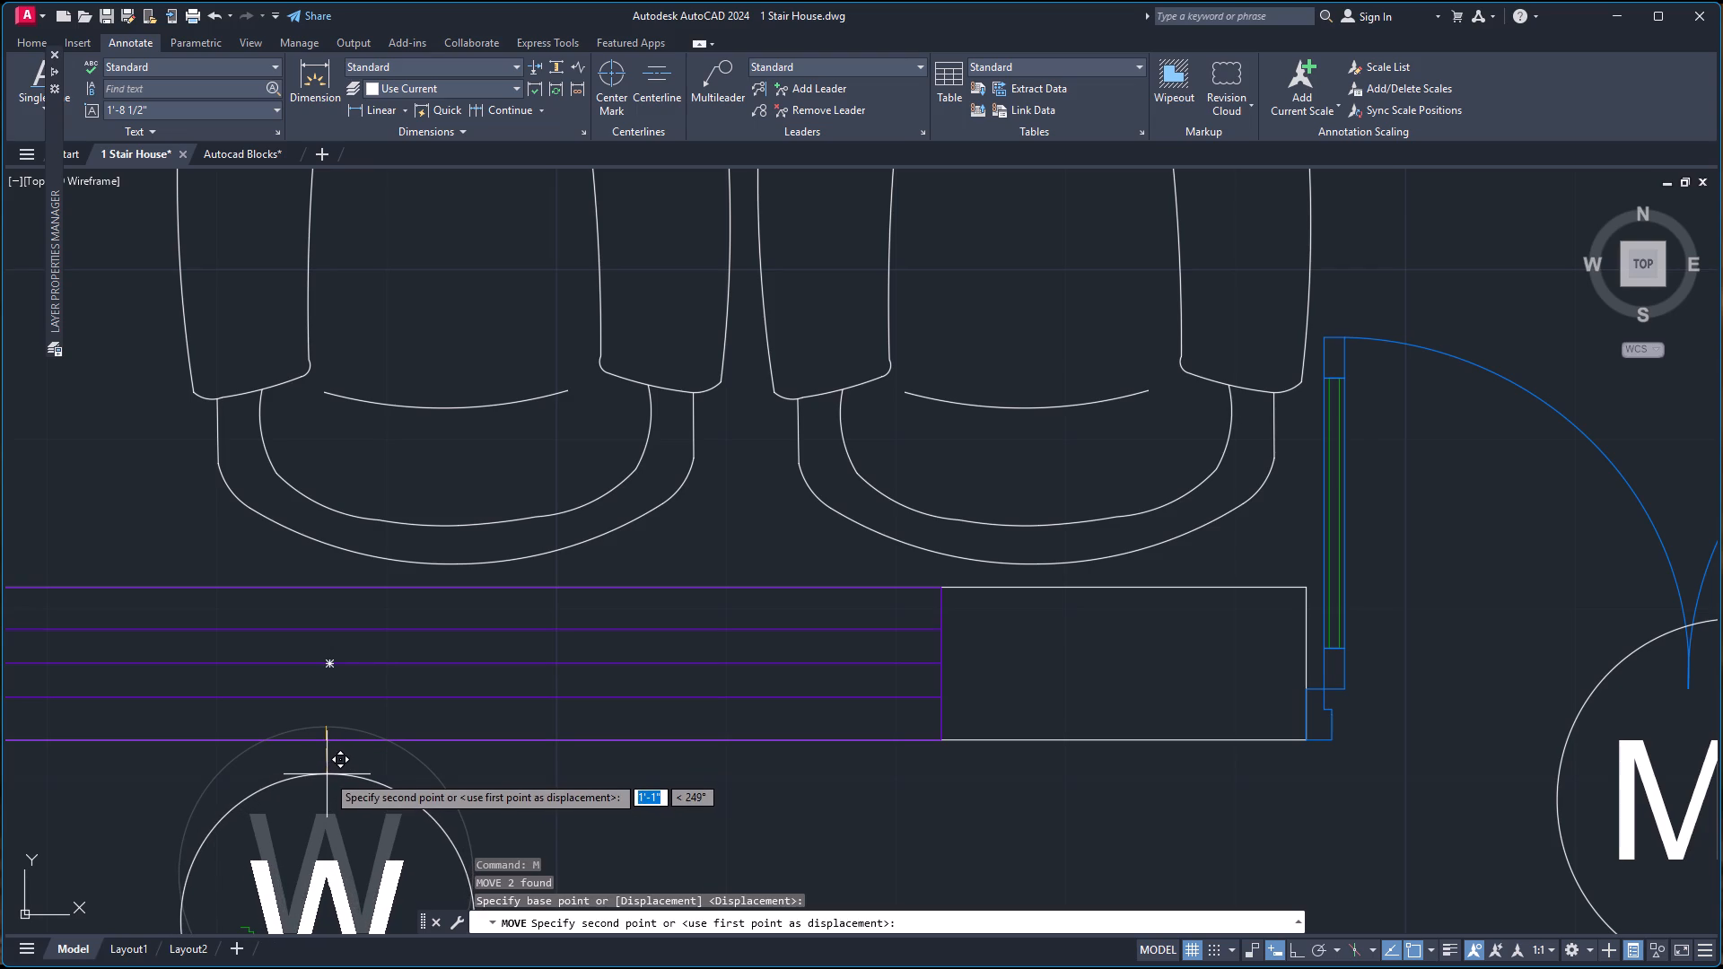
left_click(327, 774)
Move the circled W label at the living hall south window about 10 inches back north, leaving a small gap to the wall.
scroll(327, 778, "down", 3)
scroll(311, 855, "up", 2)
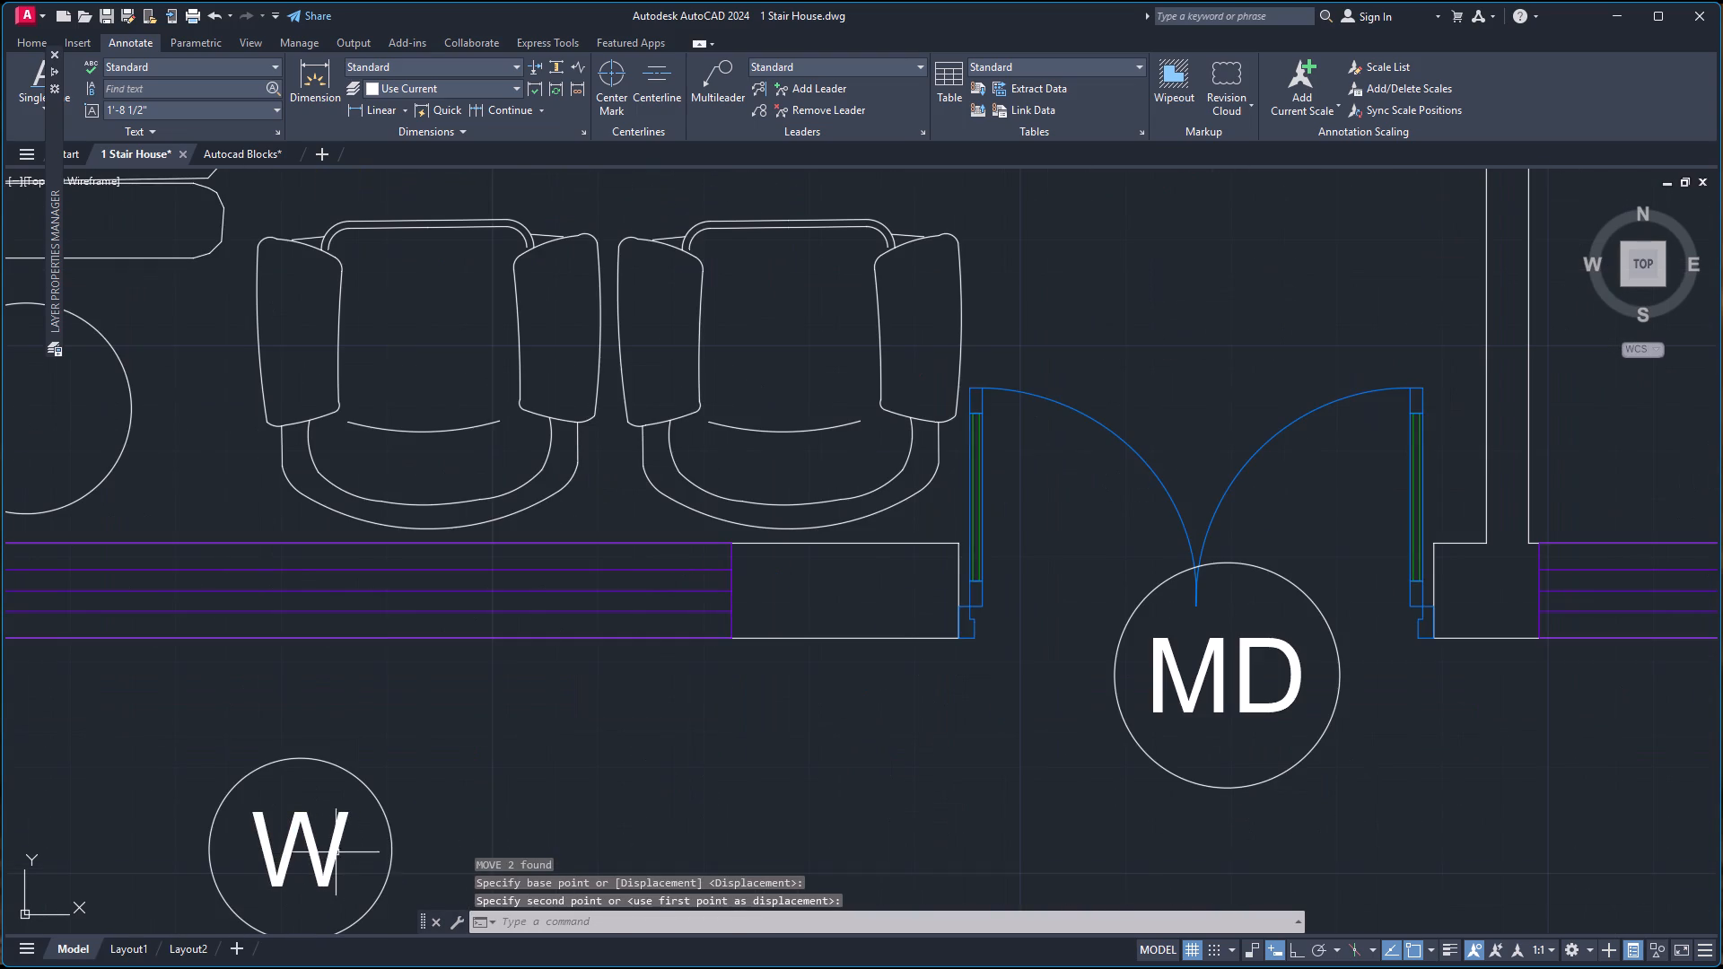
left_click(438, 814)
left_click(271, 830)
key("m")
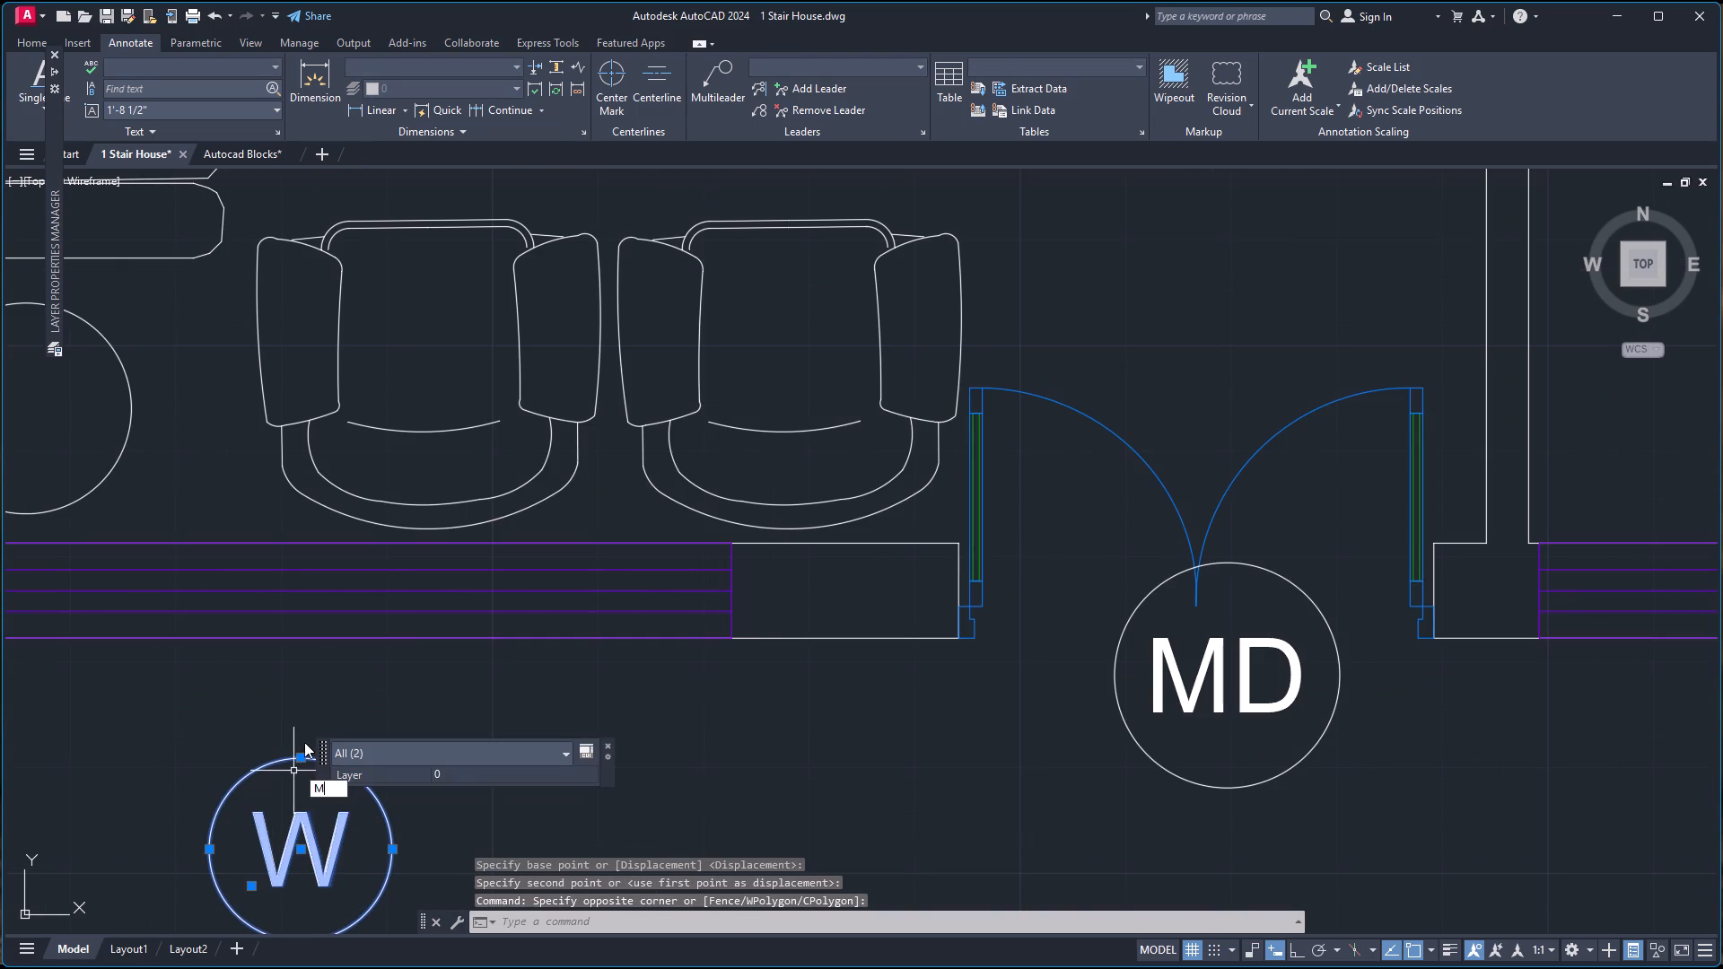
key("Return")
left_click(302, 755)
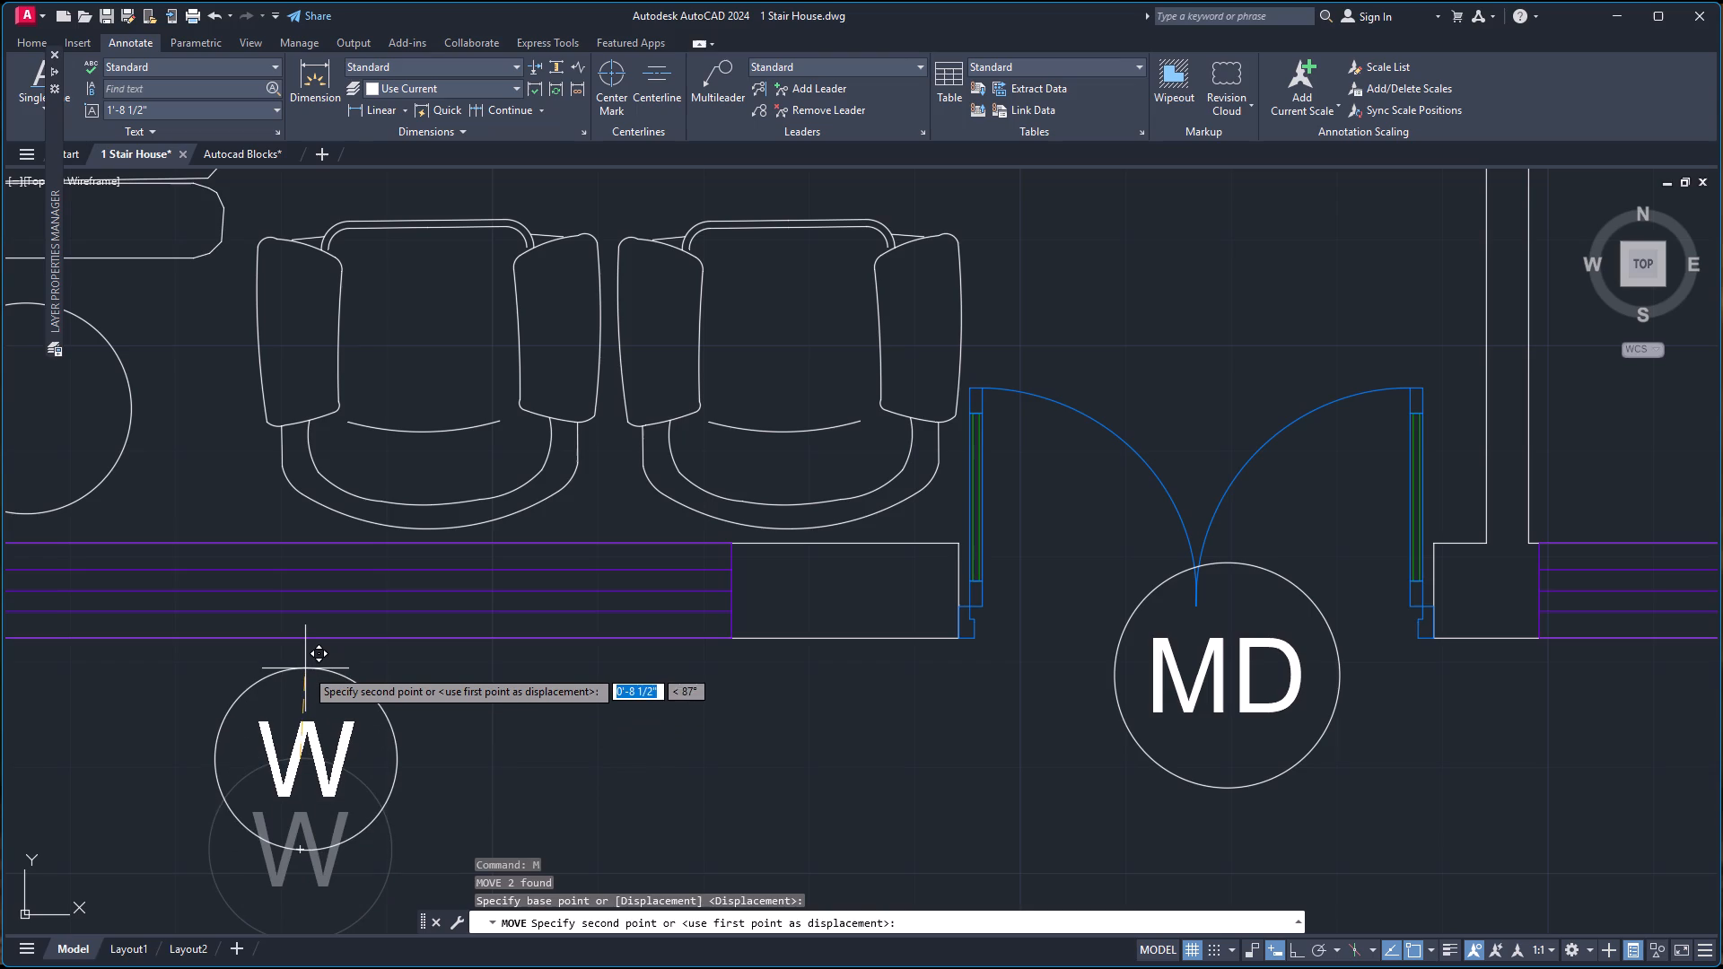
left_click(306, 653)
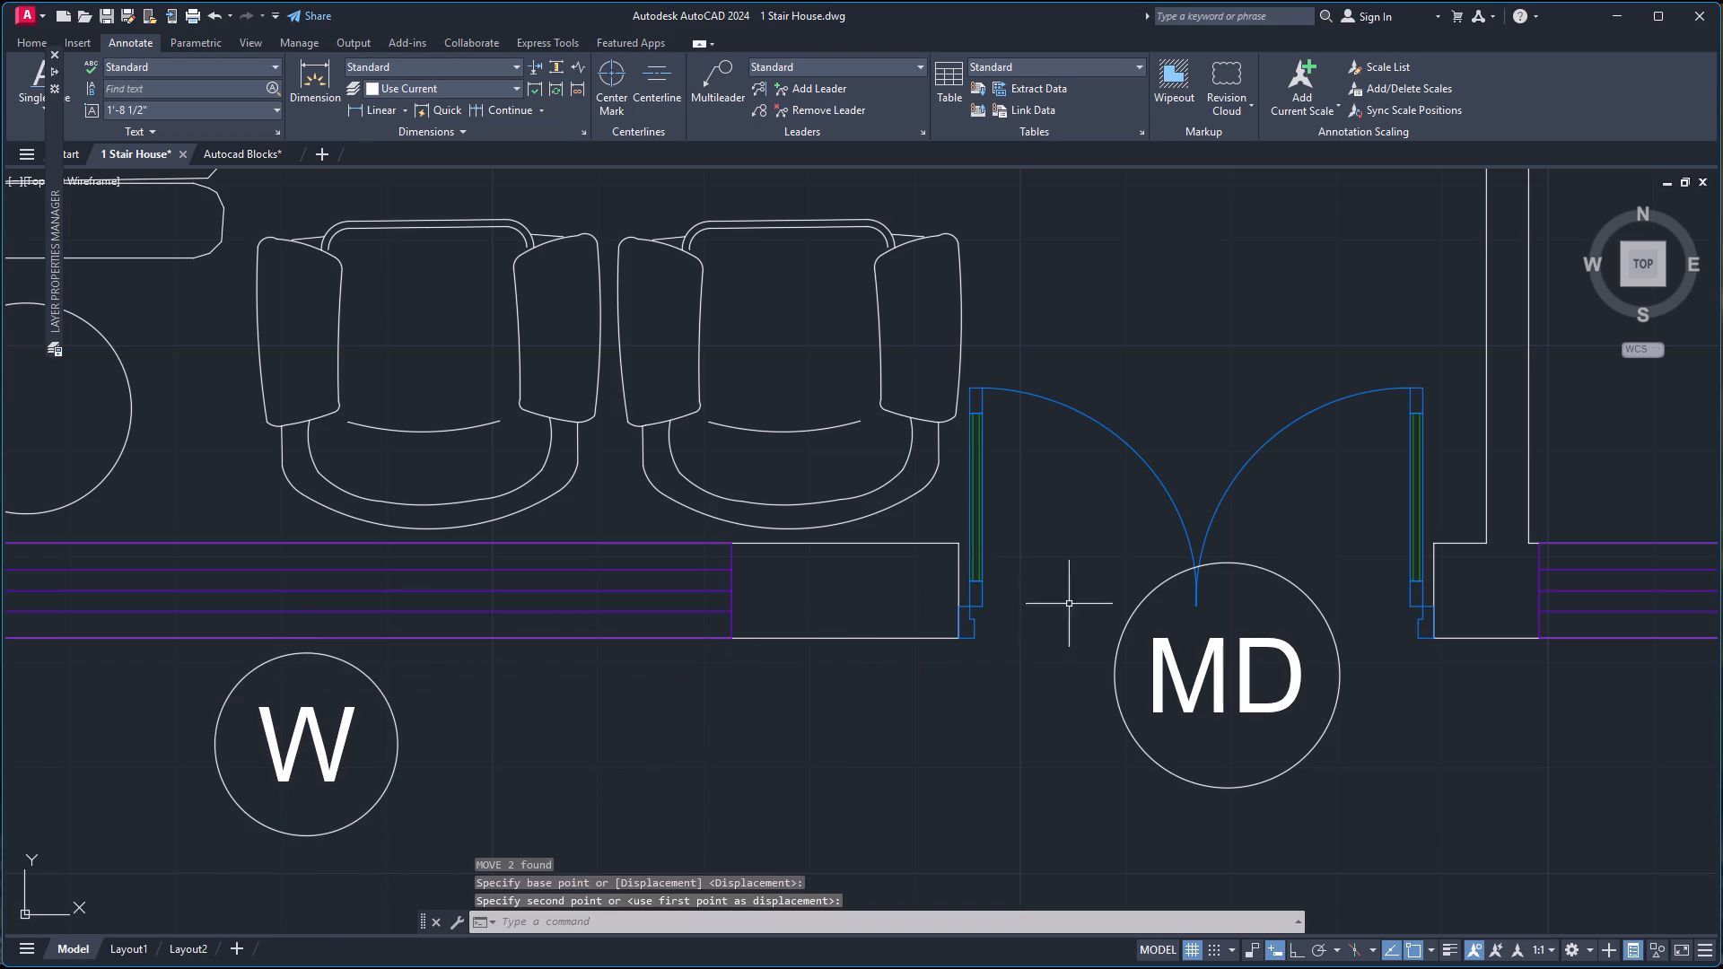
Move the circled MD label at the west plan's main door south-southwest, clear of the door swing.
left_click(1222, 560)
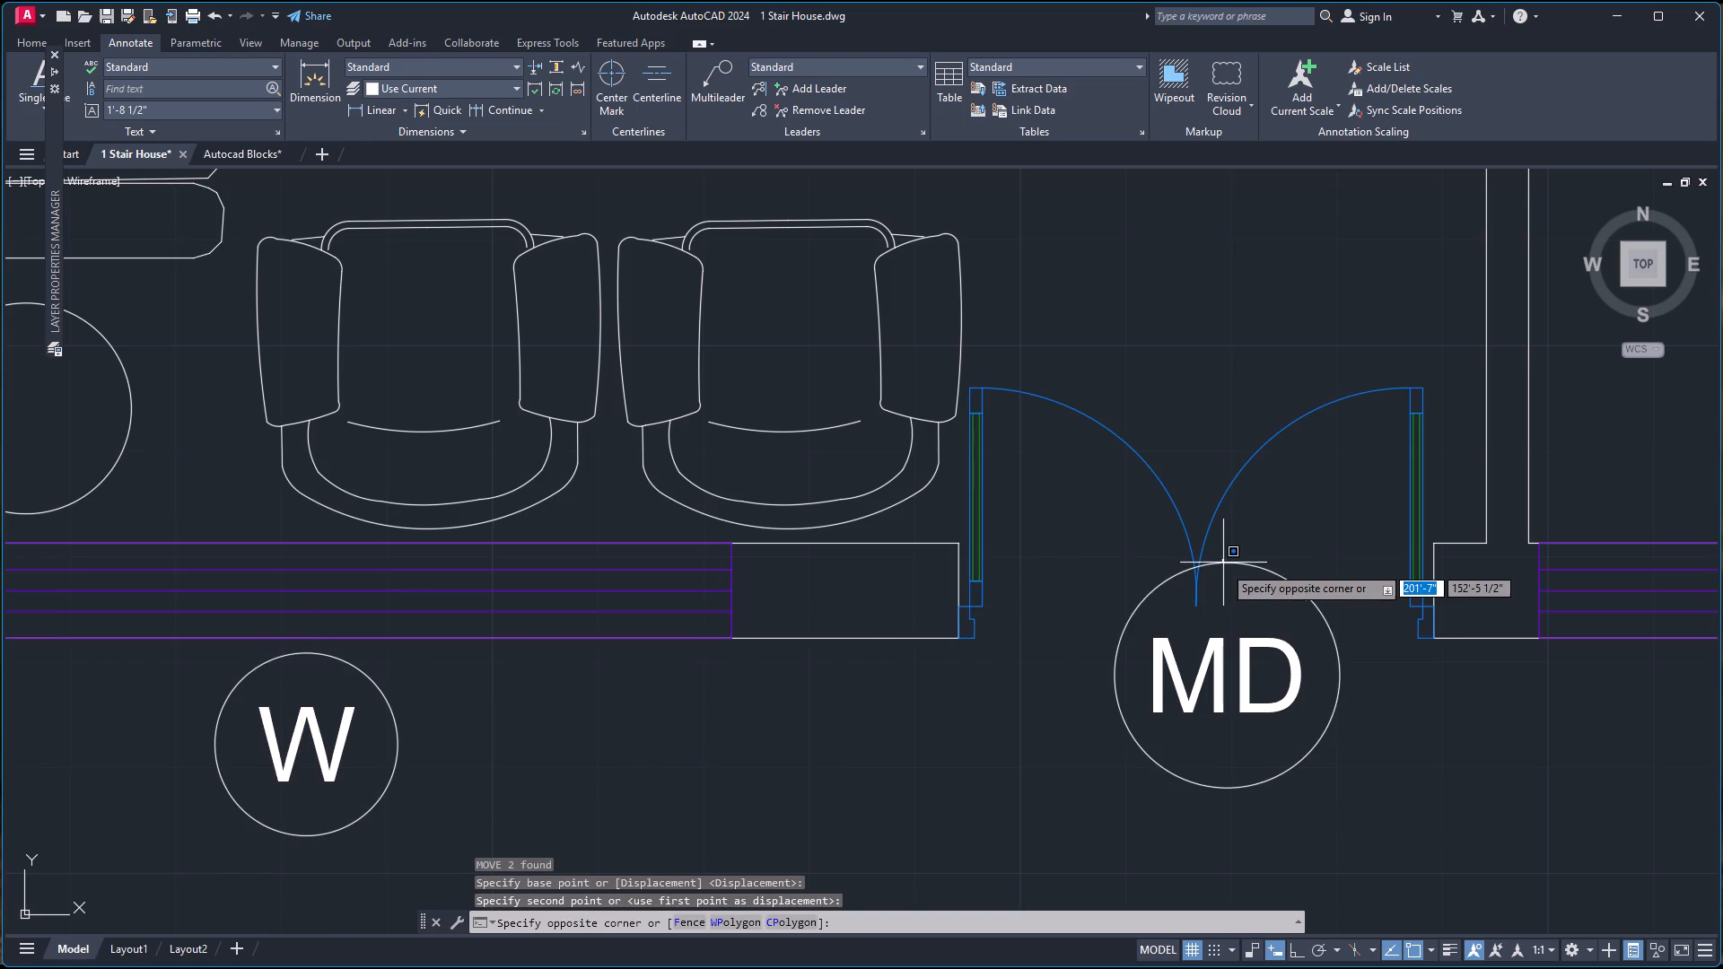
left_click(1218, 695)
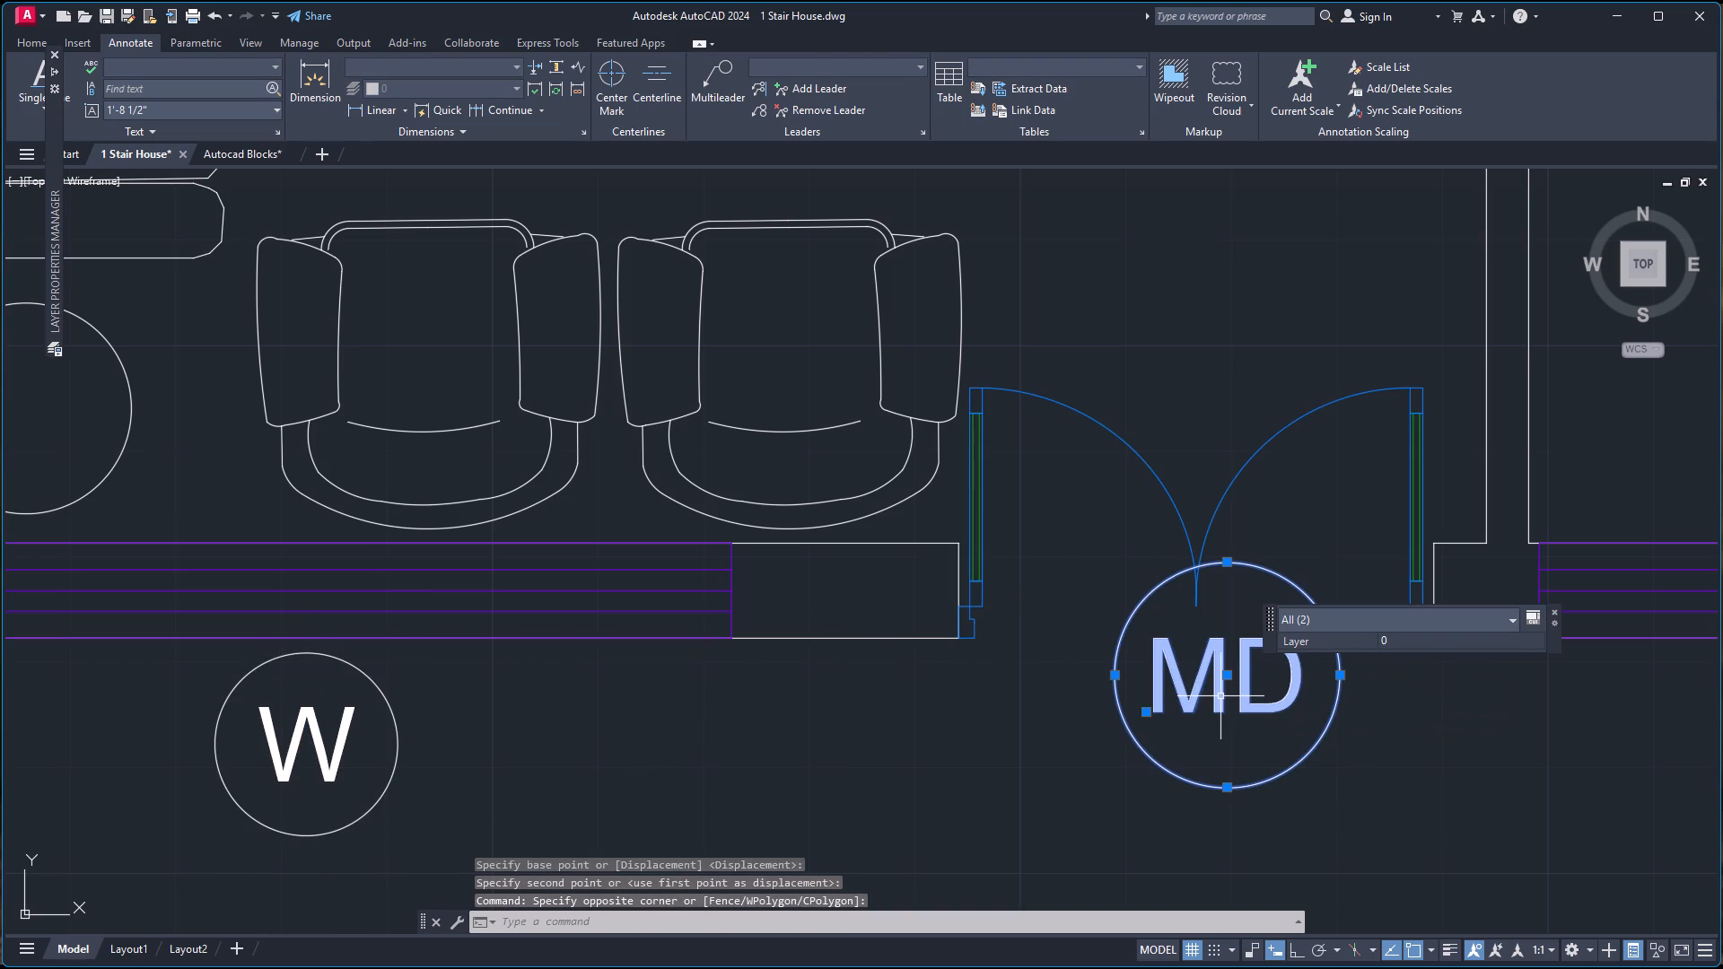
key("m")
key("Return")
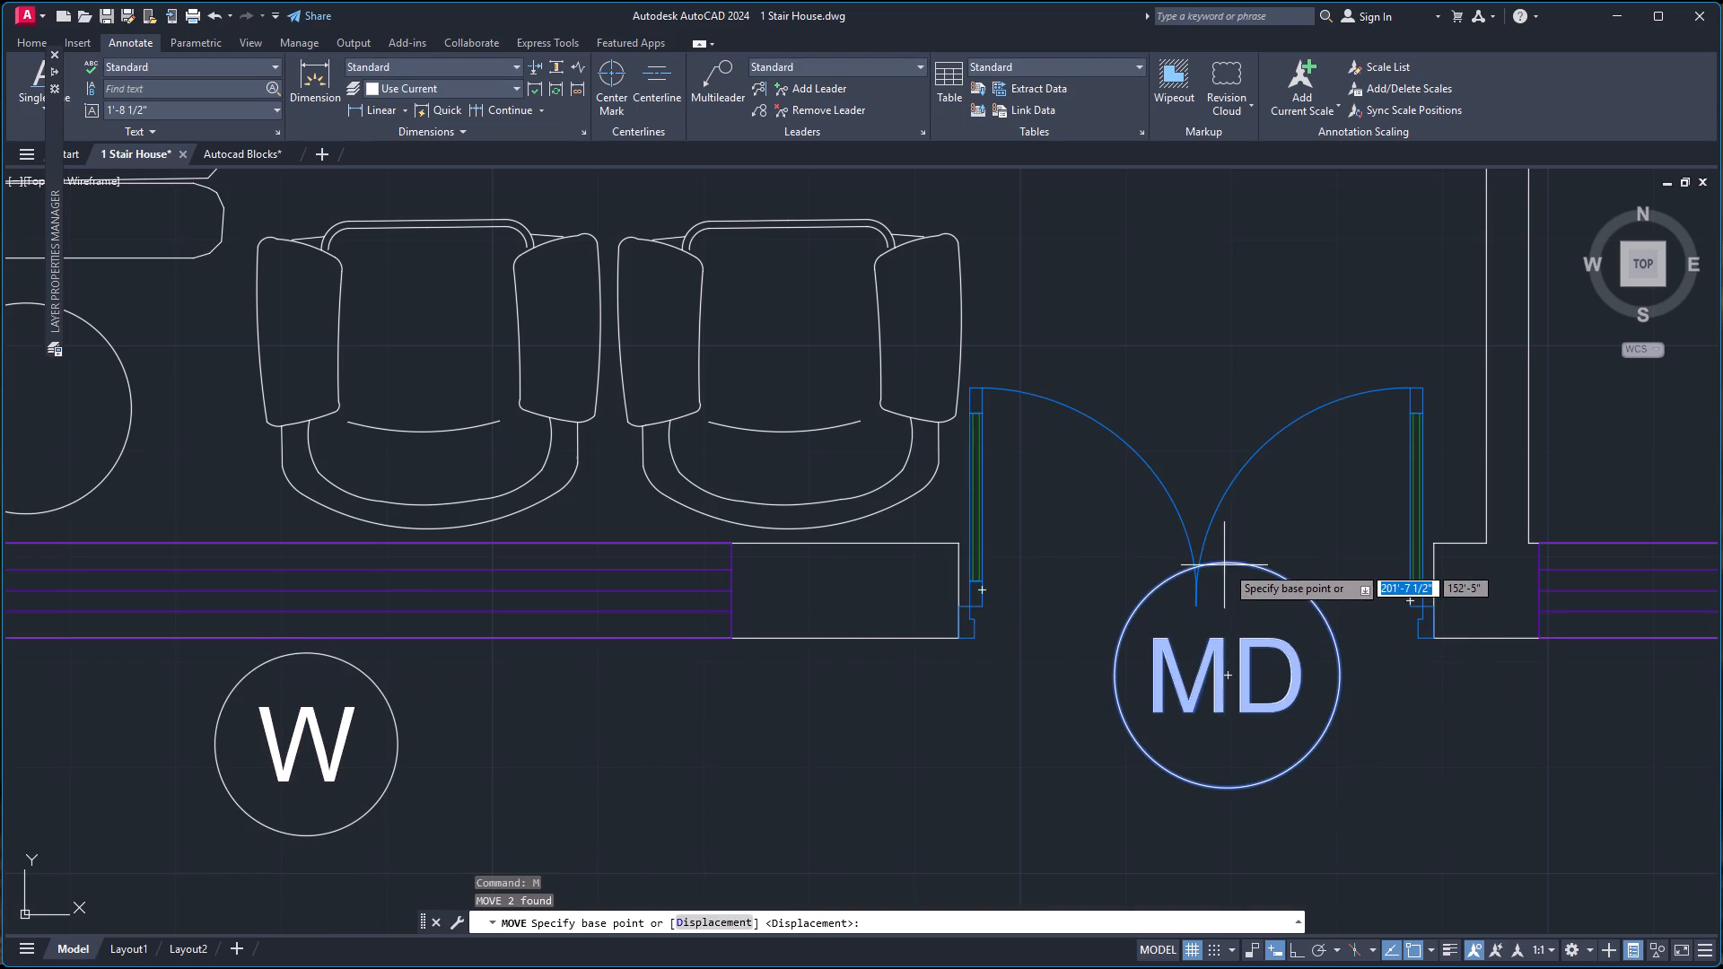
left_click(1226, 565)
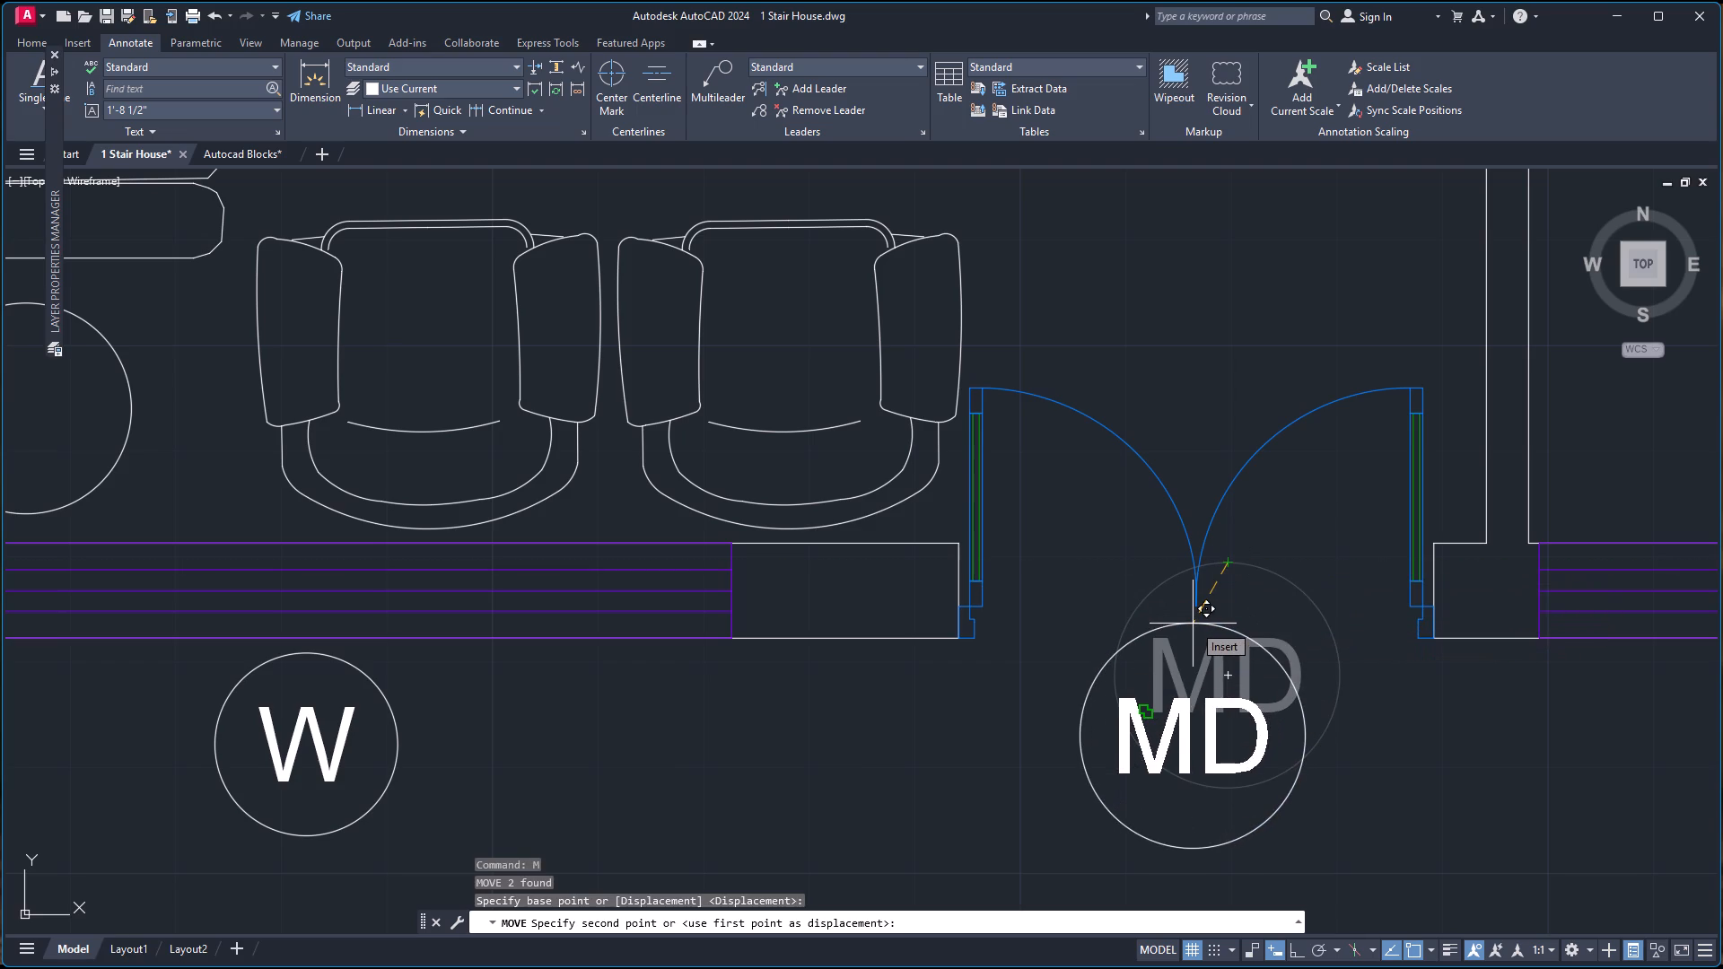
left_click(1193, 624)
Move the circled MD label about 9 inches northeast, centring it just below the main double door.
left_click(1139, 712)
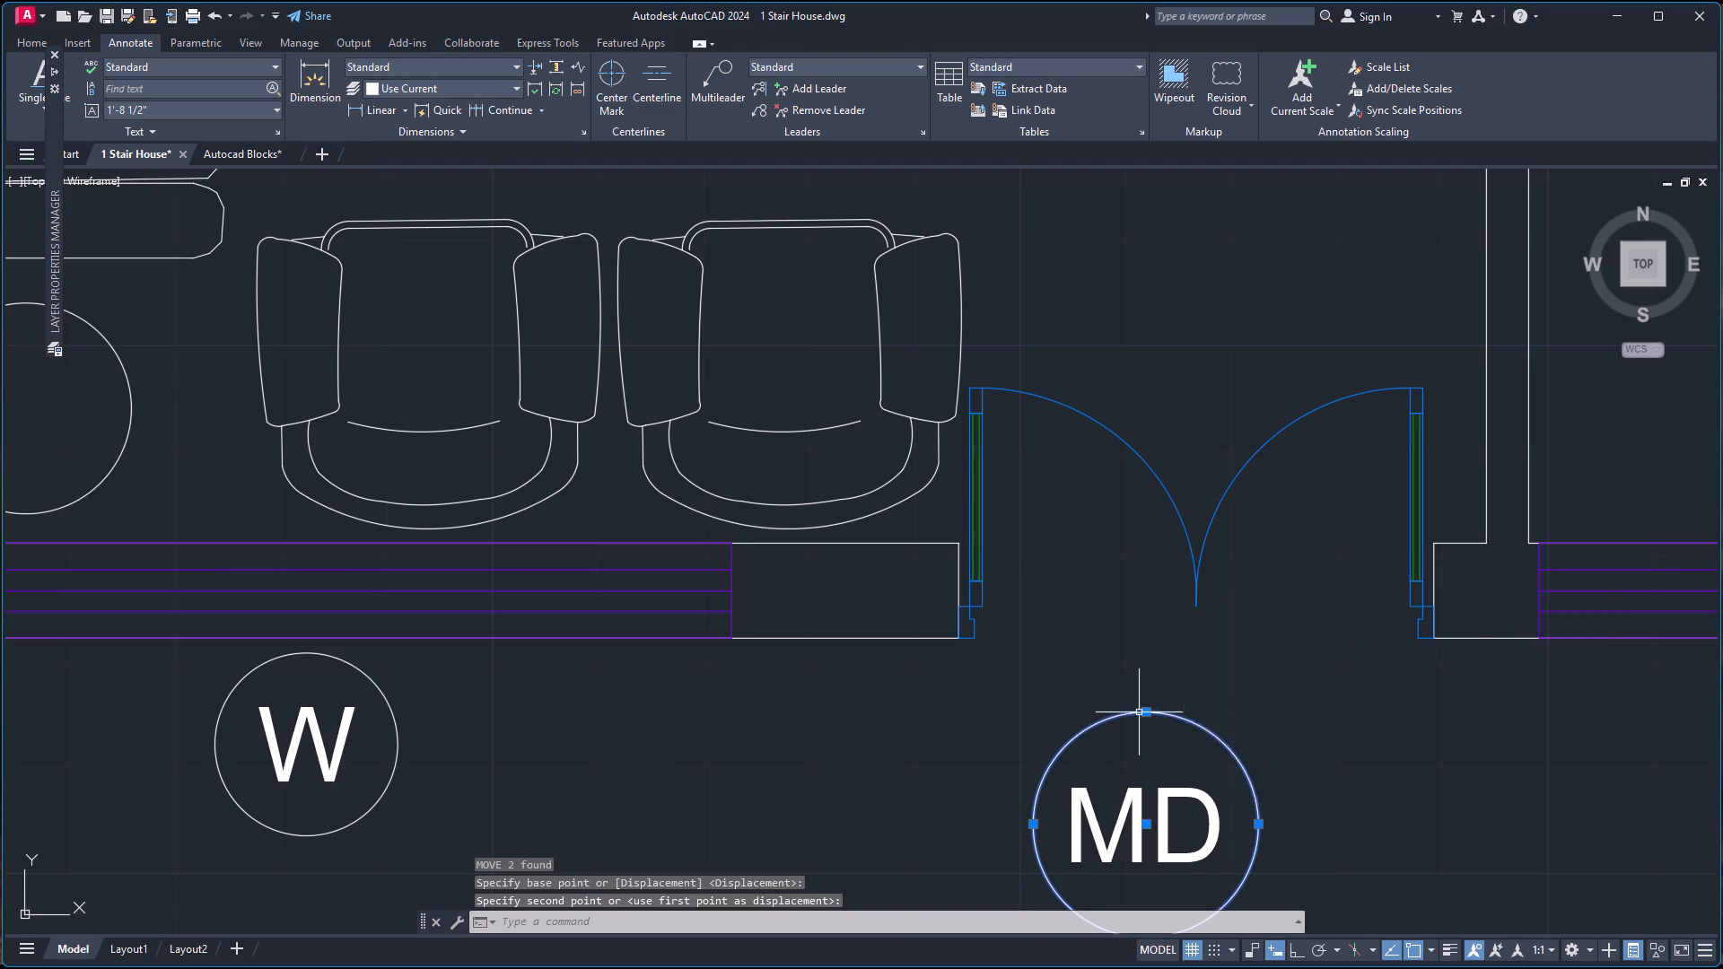
left_click(1129, 817)
key("m")
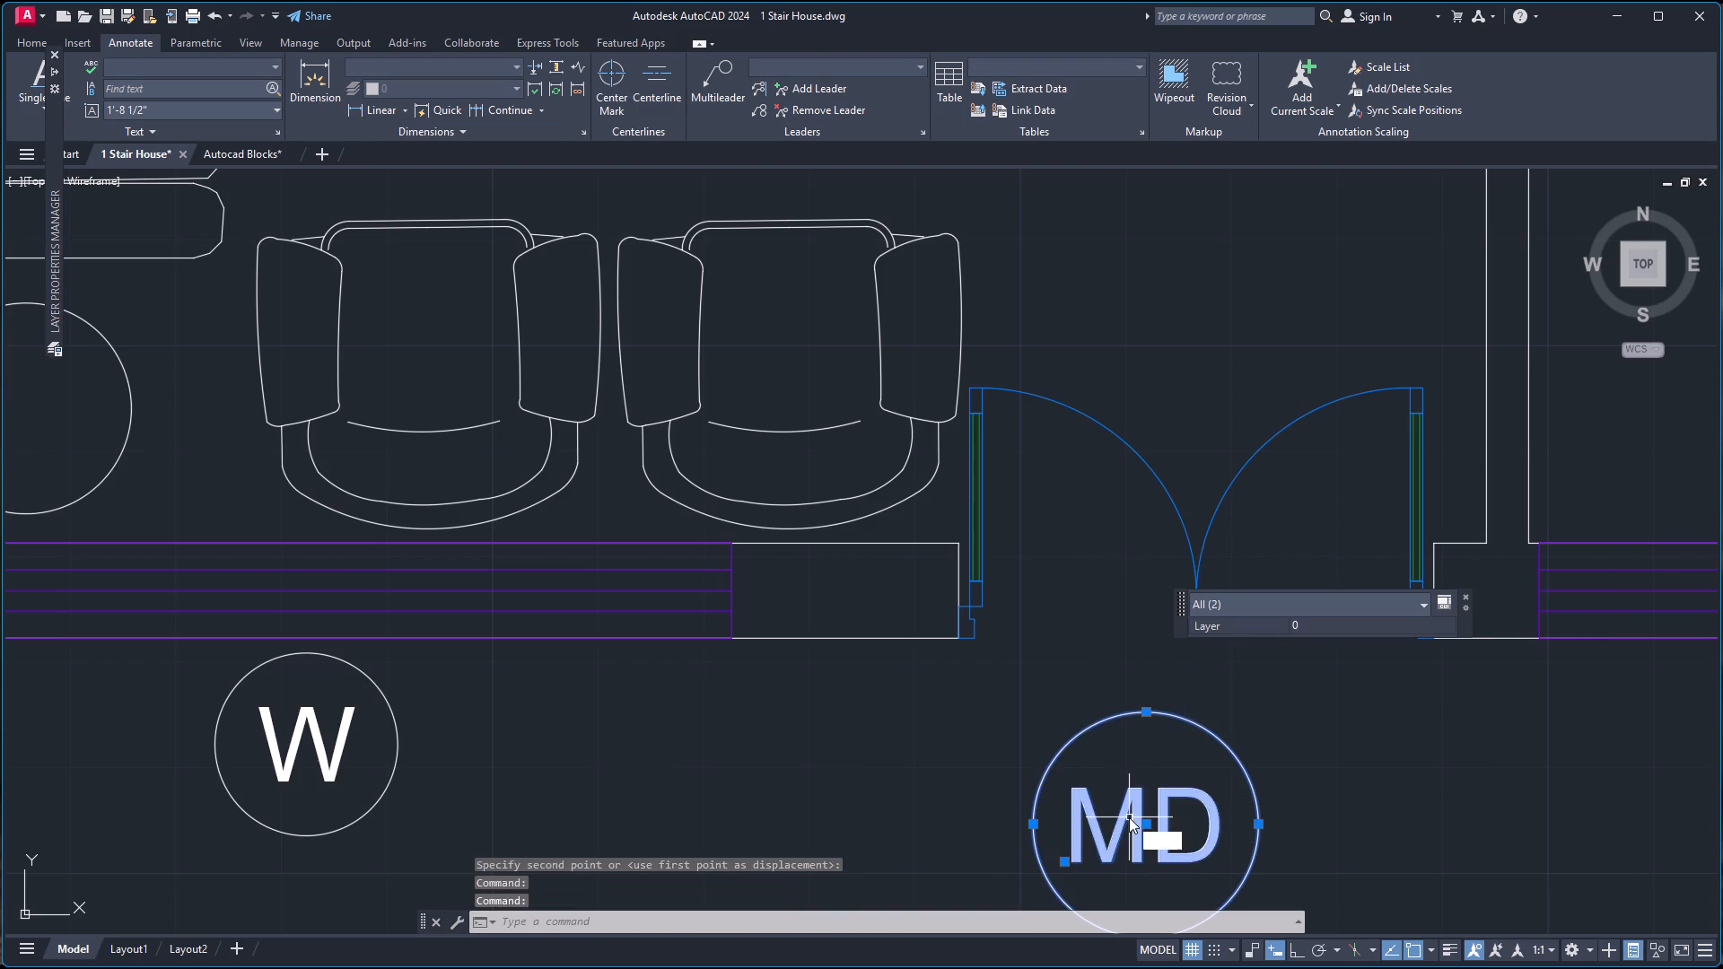
key("Return")
left_click(1142, 709)
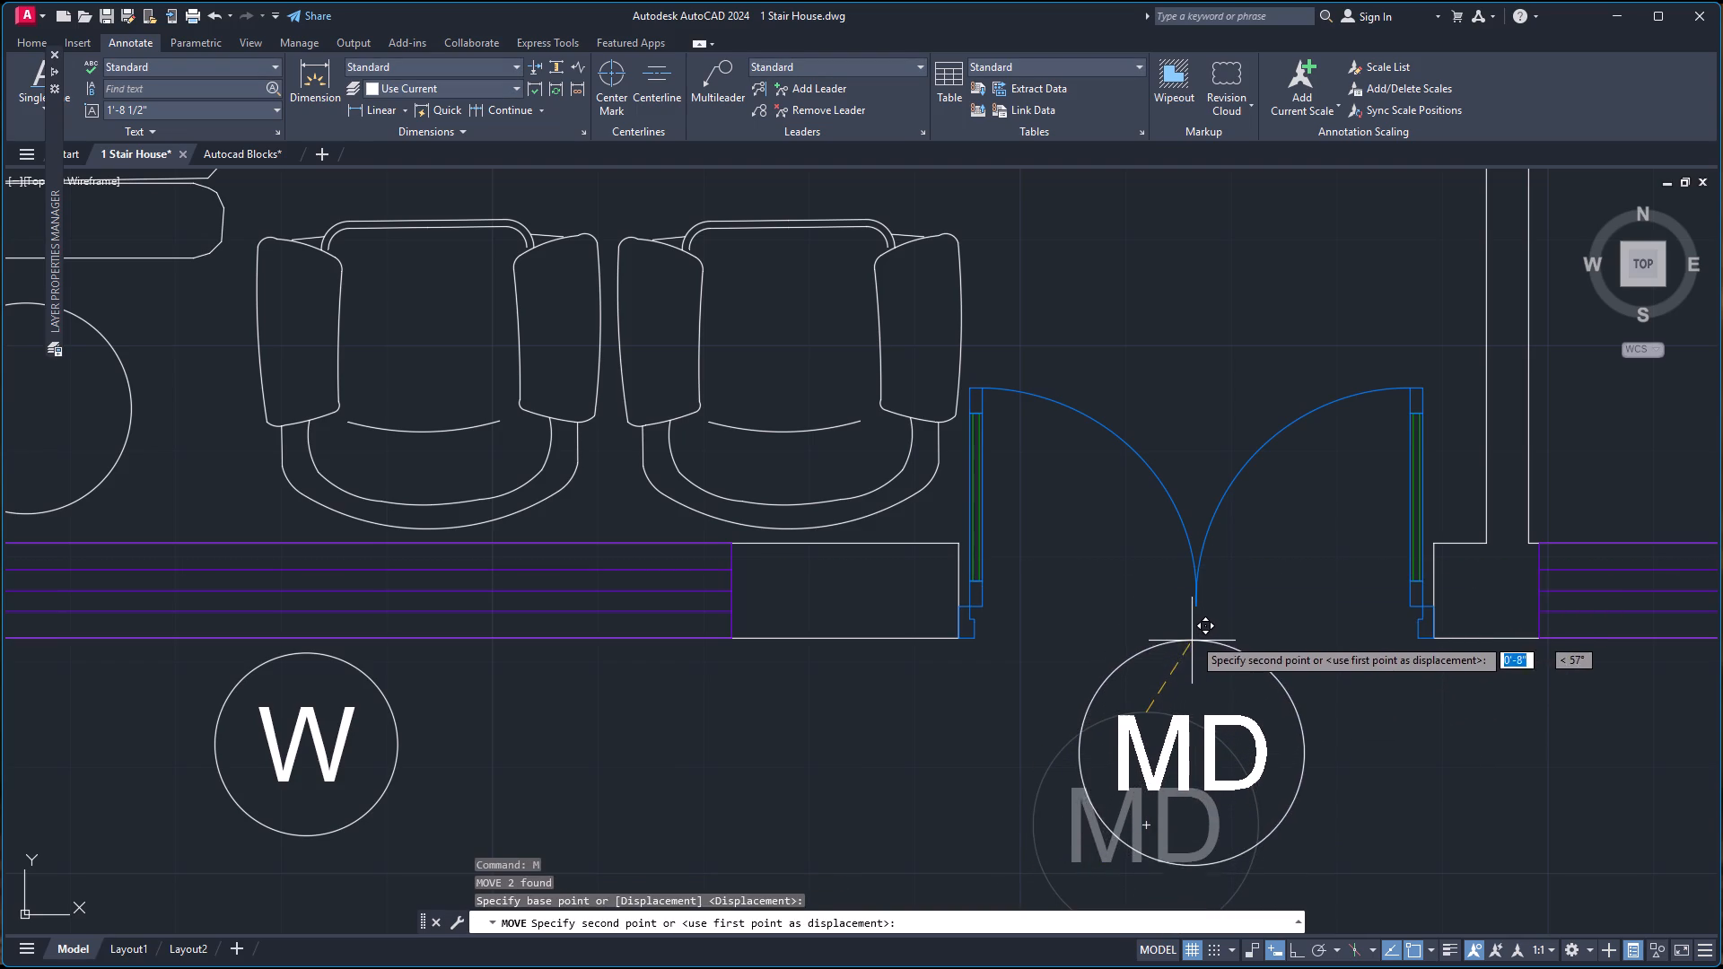
left_click(1194, 632)
Examine the circled window, ventilator and door labels around the west plan for clearance from the walls.
scroll(1197, 729, "down", 3)
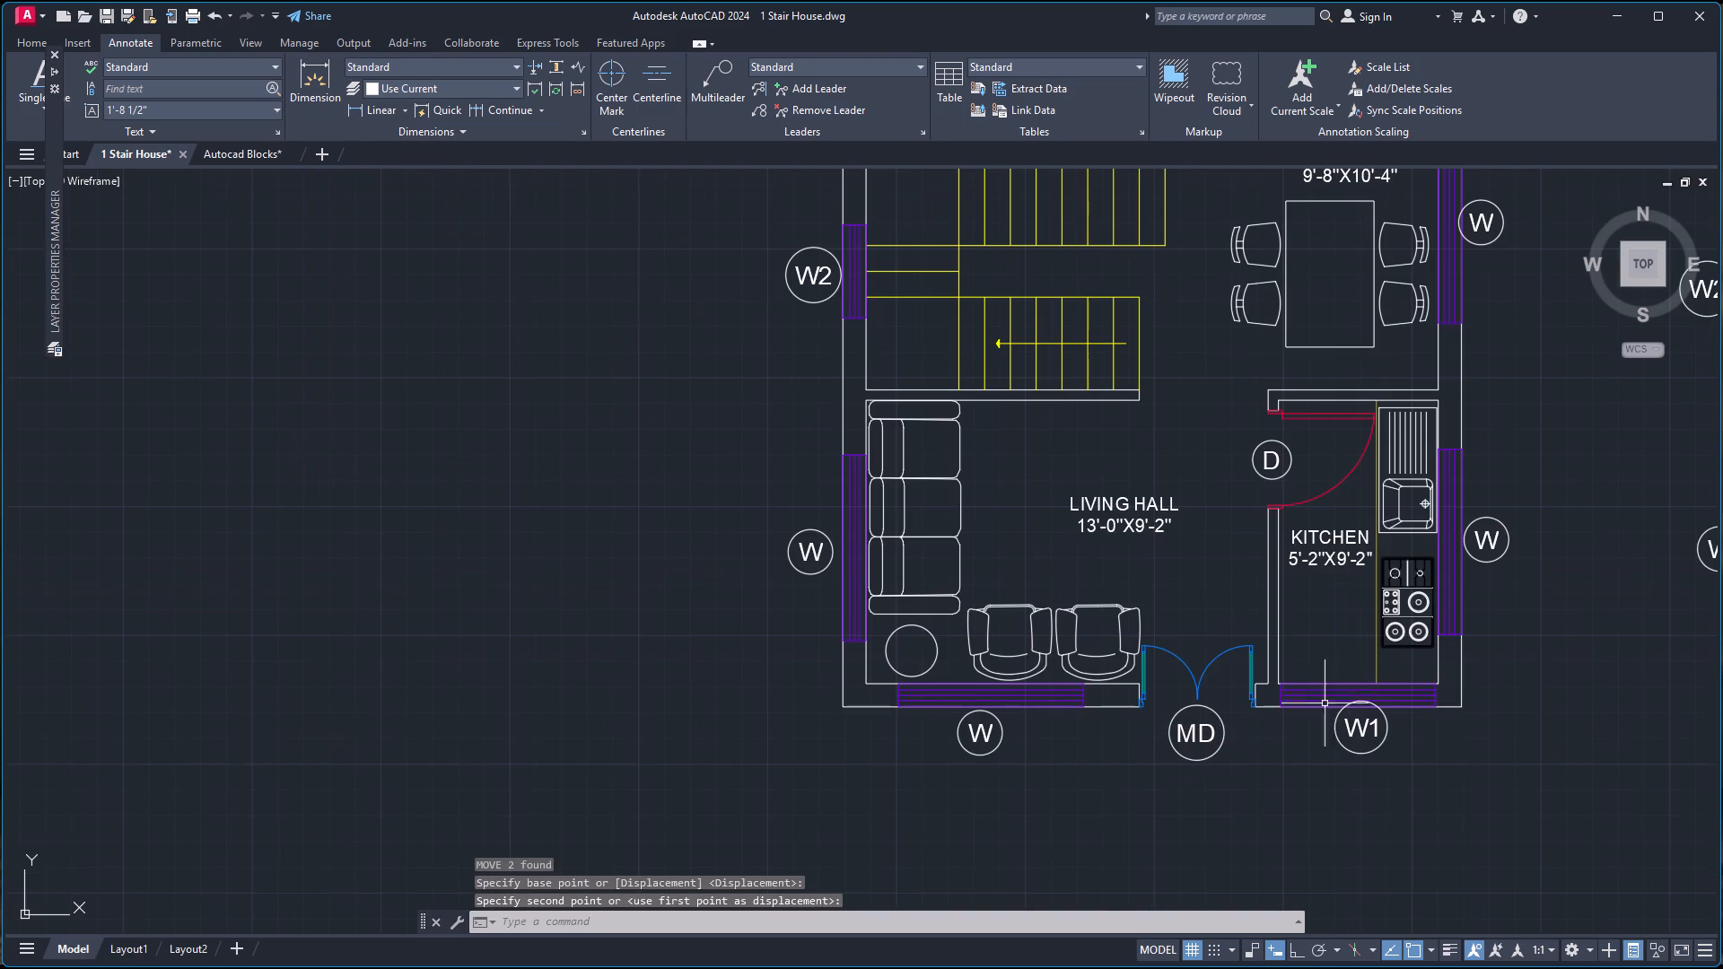
scroll(1338, 615, "down", 2)
scroll(1437, 396, "up", 1)
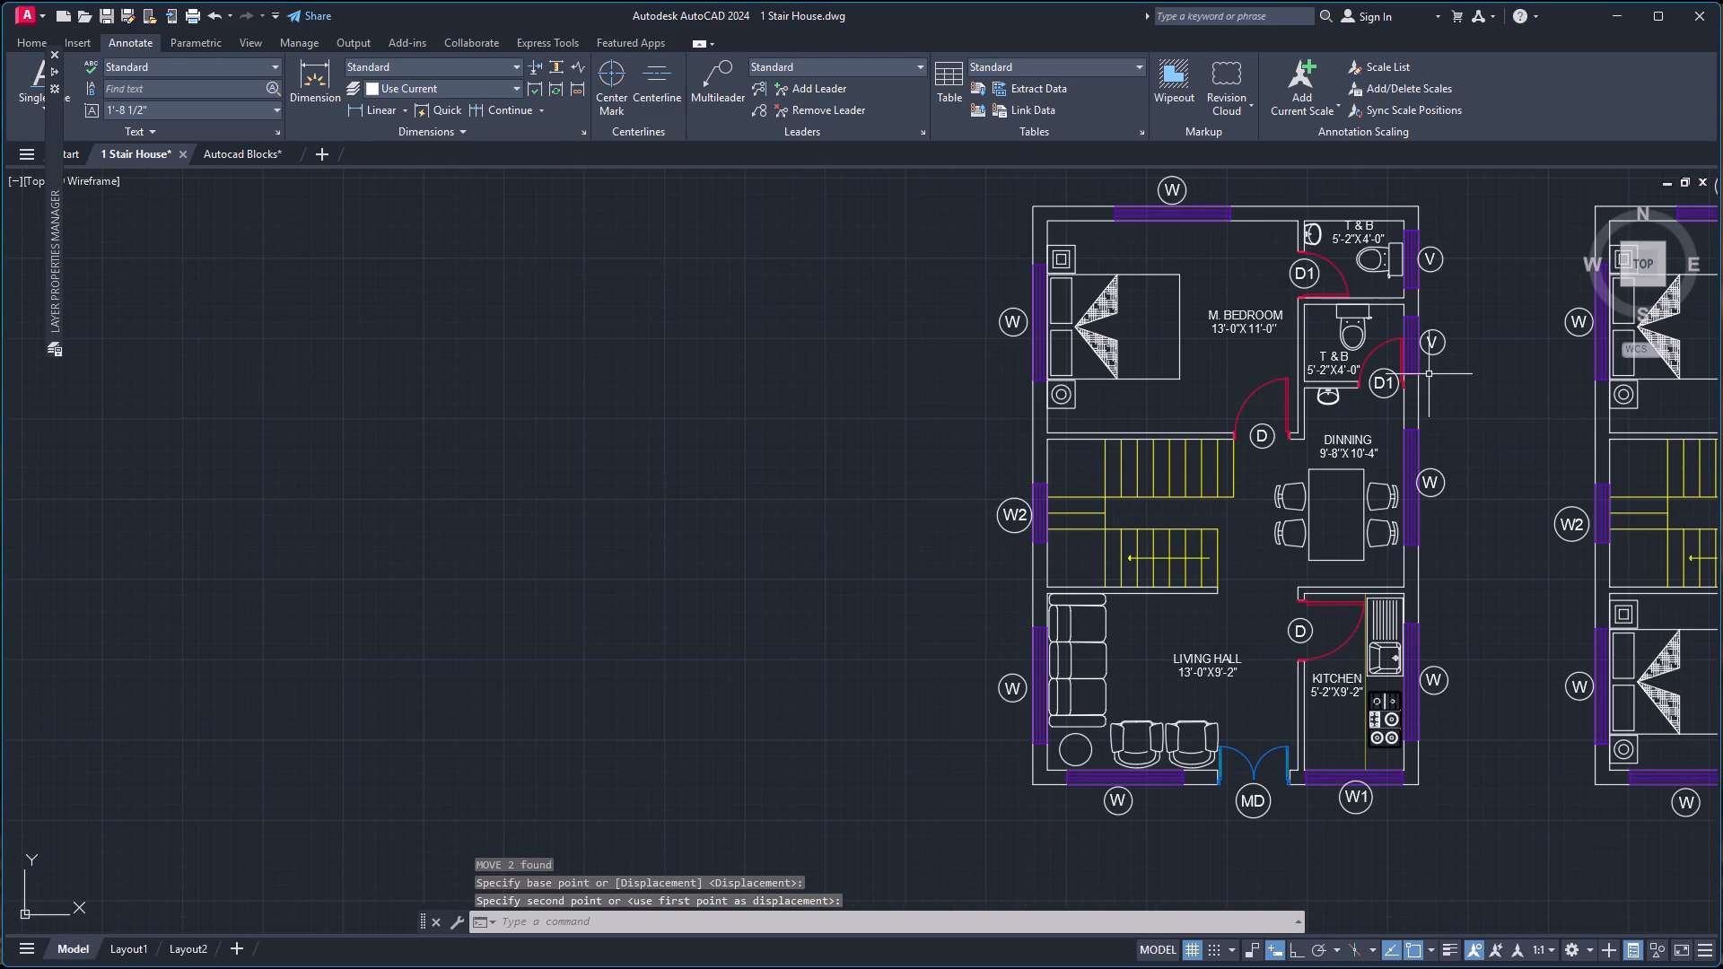
scroll(1053, 430, "up", 2)
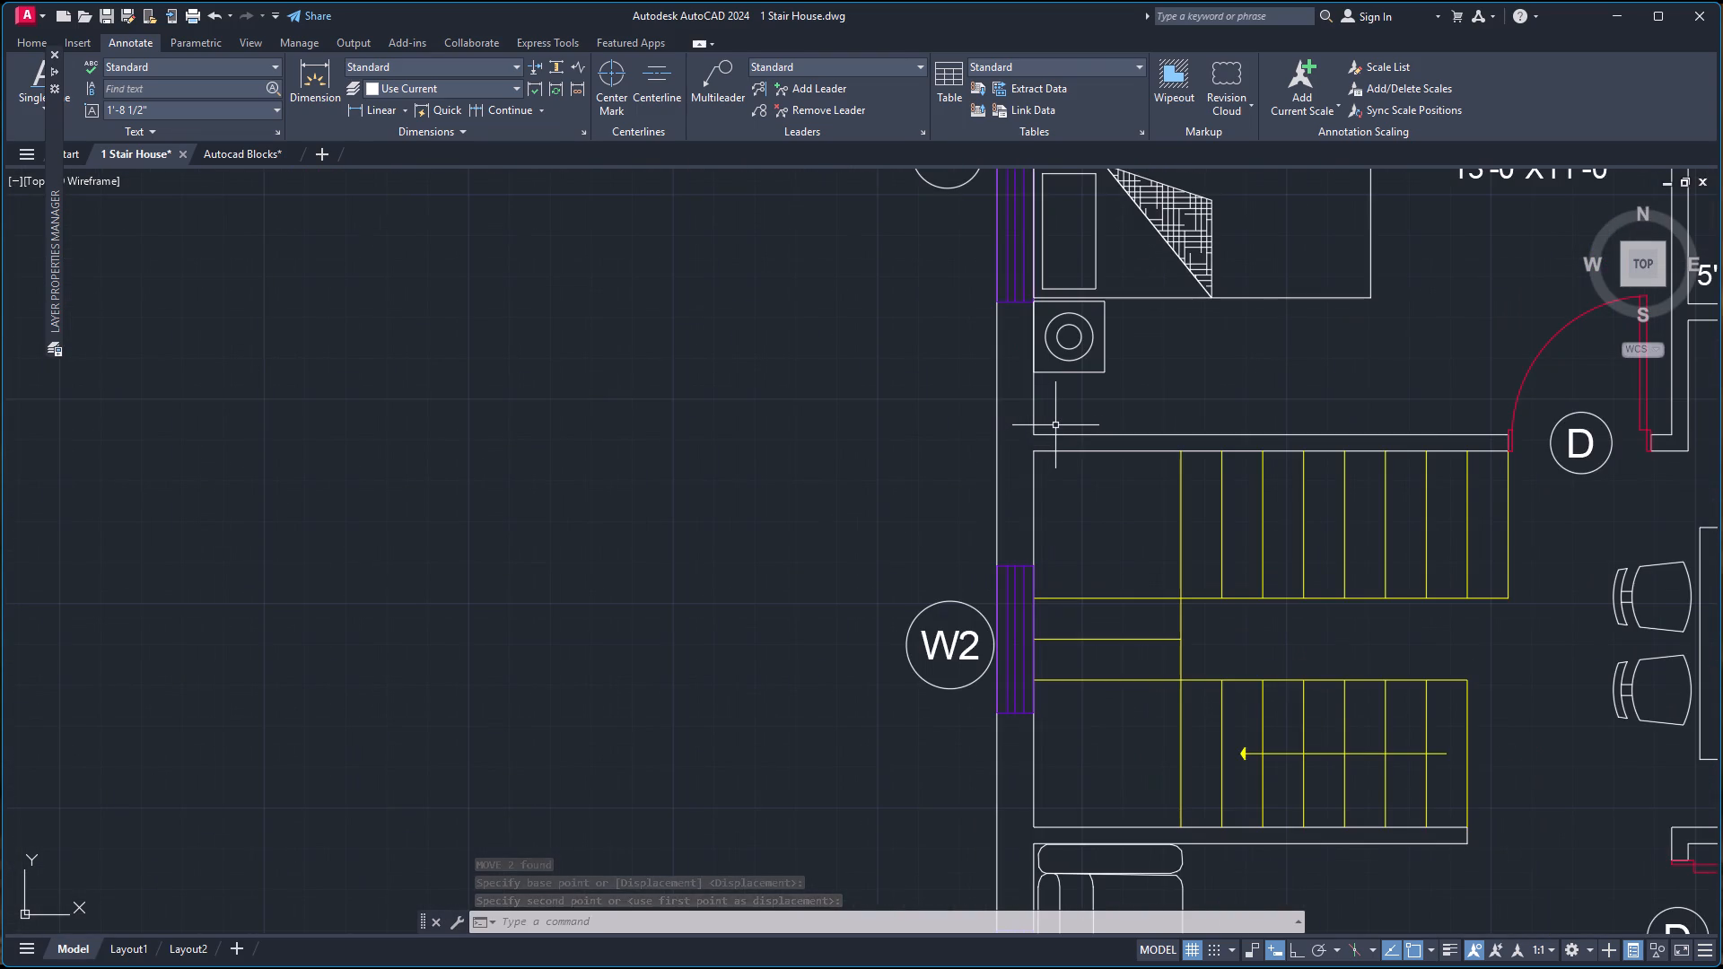
scroll(1079, 425, "down", 3)
scroll(1199, 241, "up", 3)
scroll(1264, 510, "down", 2)
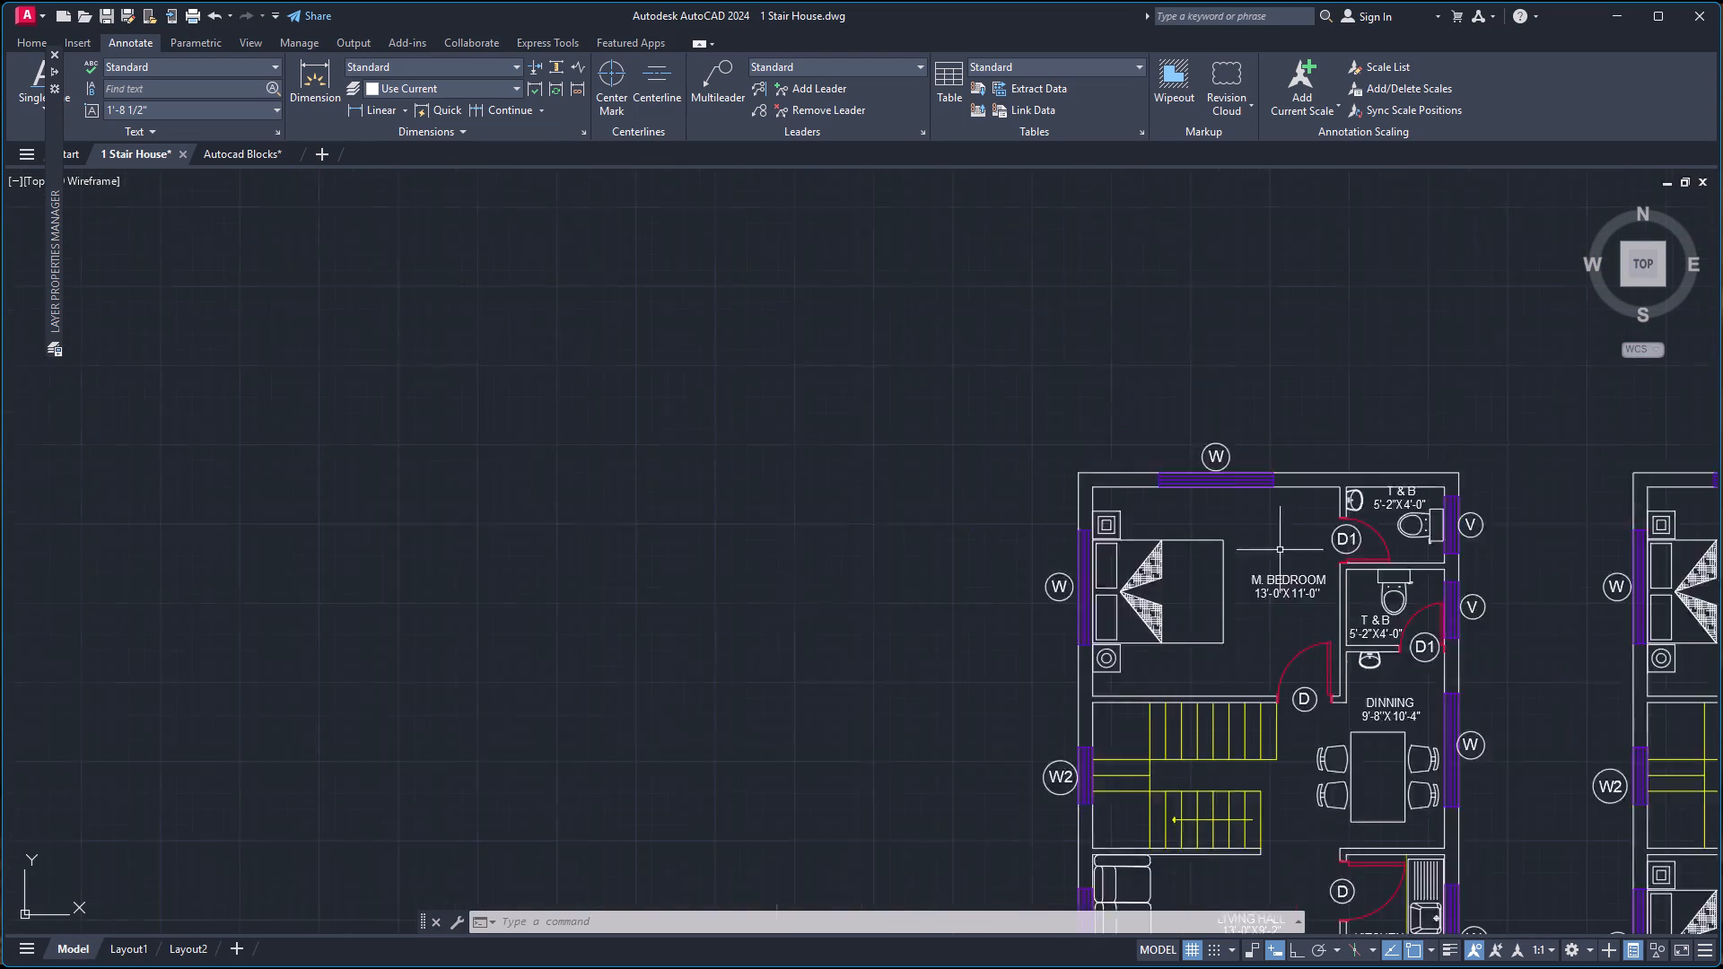
scroll(1281, 554, "down", 1)
scroll(1435, 598, "up", 3)
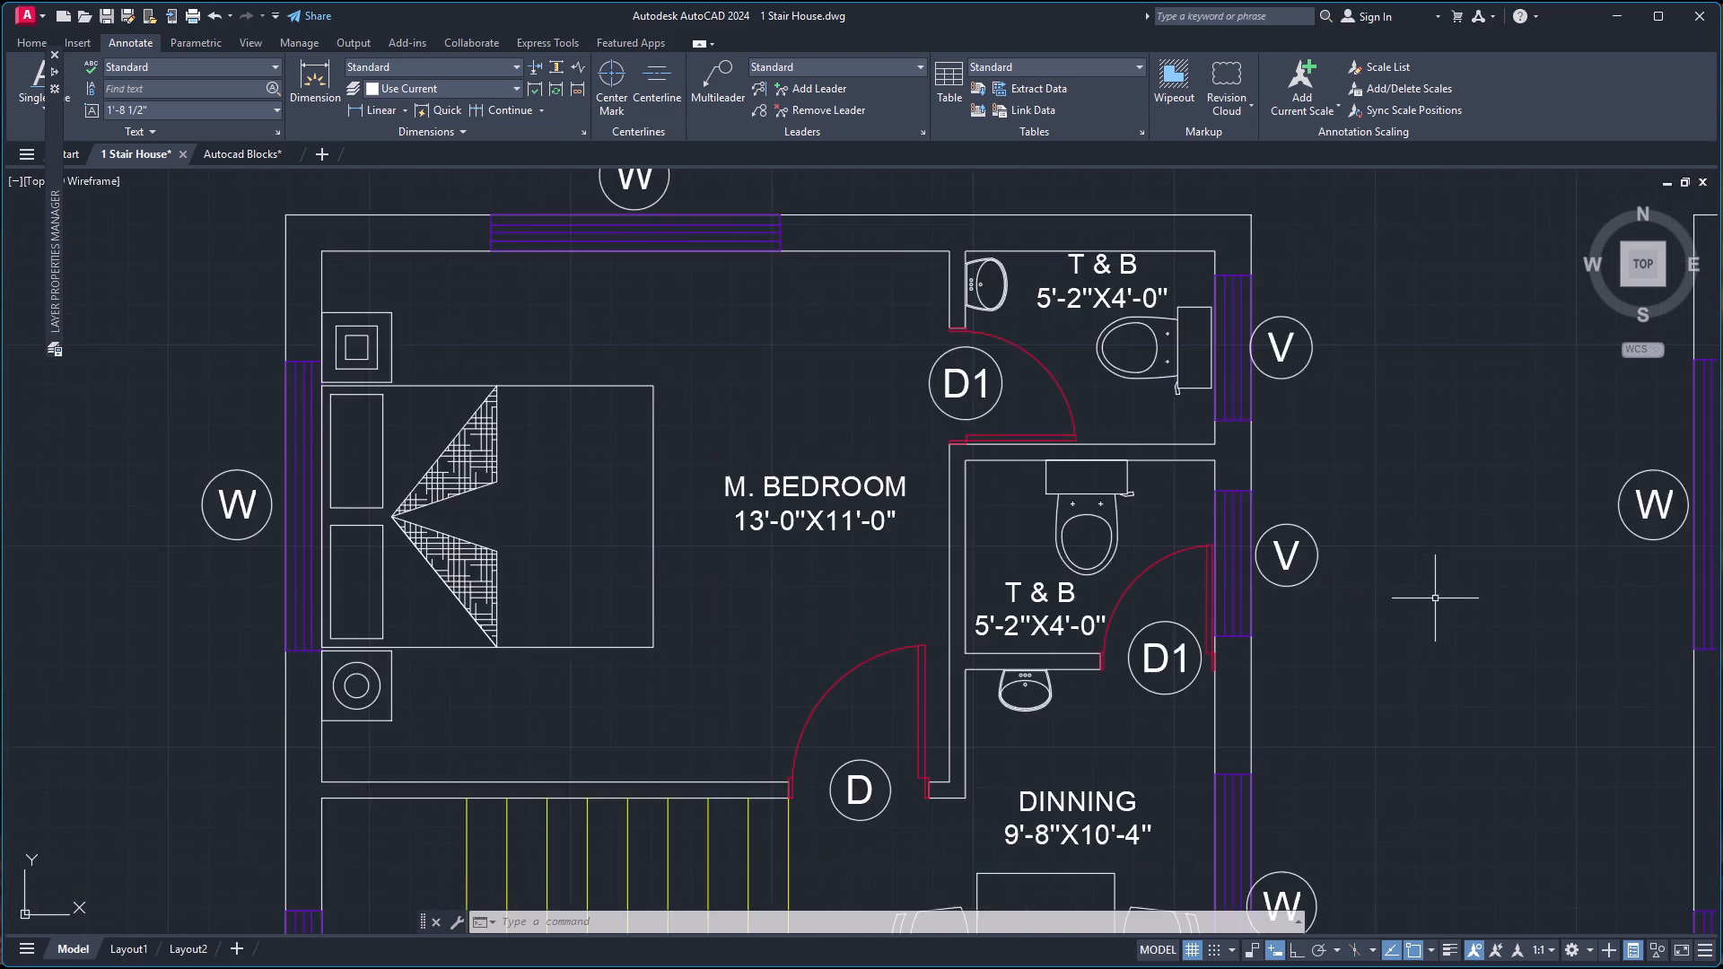
scroll(1435, 598, "up", 1)
scroll(1435, 598, "down", 2)
scroll(1395, 401, "up", 2)
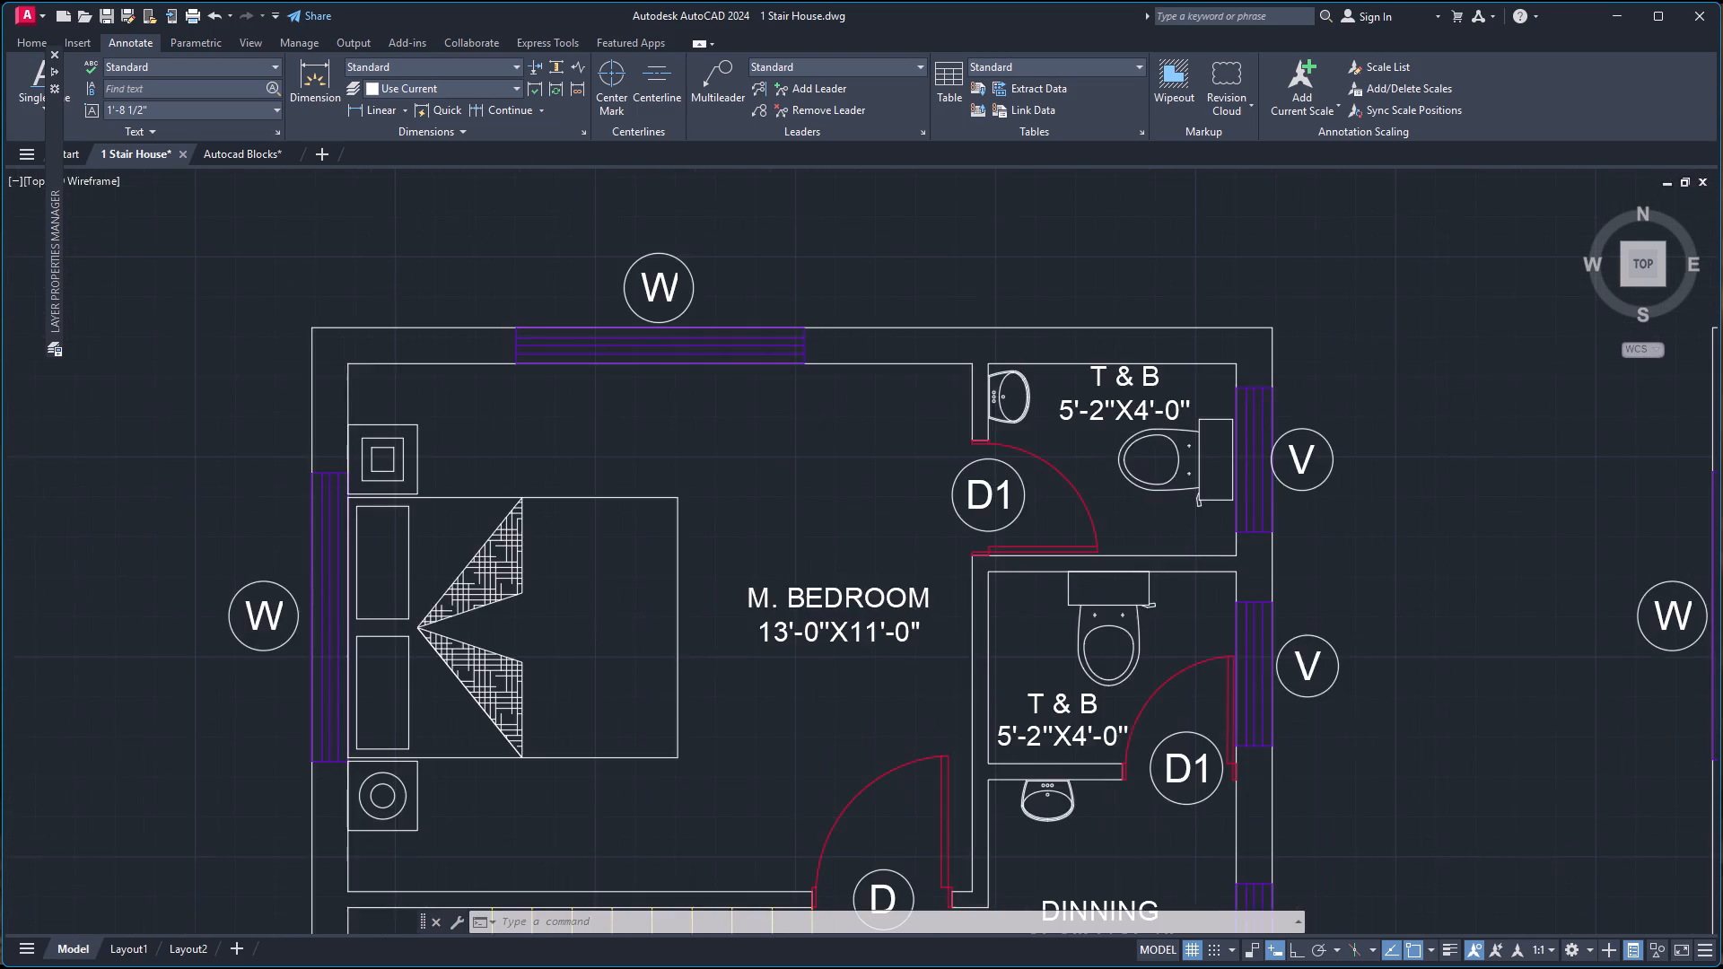
Move the circled W1 label at the west plan's kitchen south window about 3 1/2" south, clear of the wall.
scroll(1395, 401, "down", 4)
scroll(1315, 788, "up", 2)
scroll(1335, 693, "up", 3)
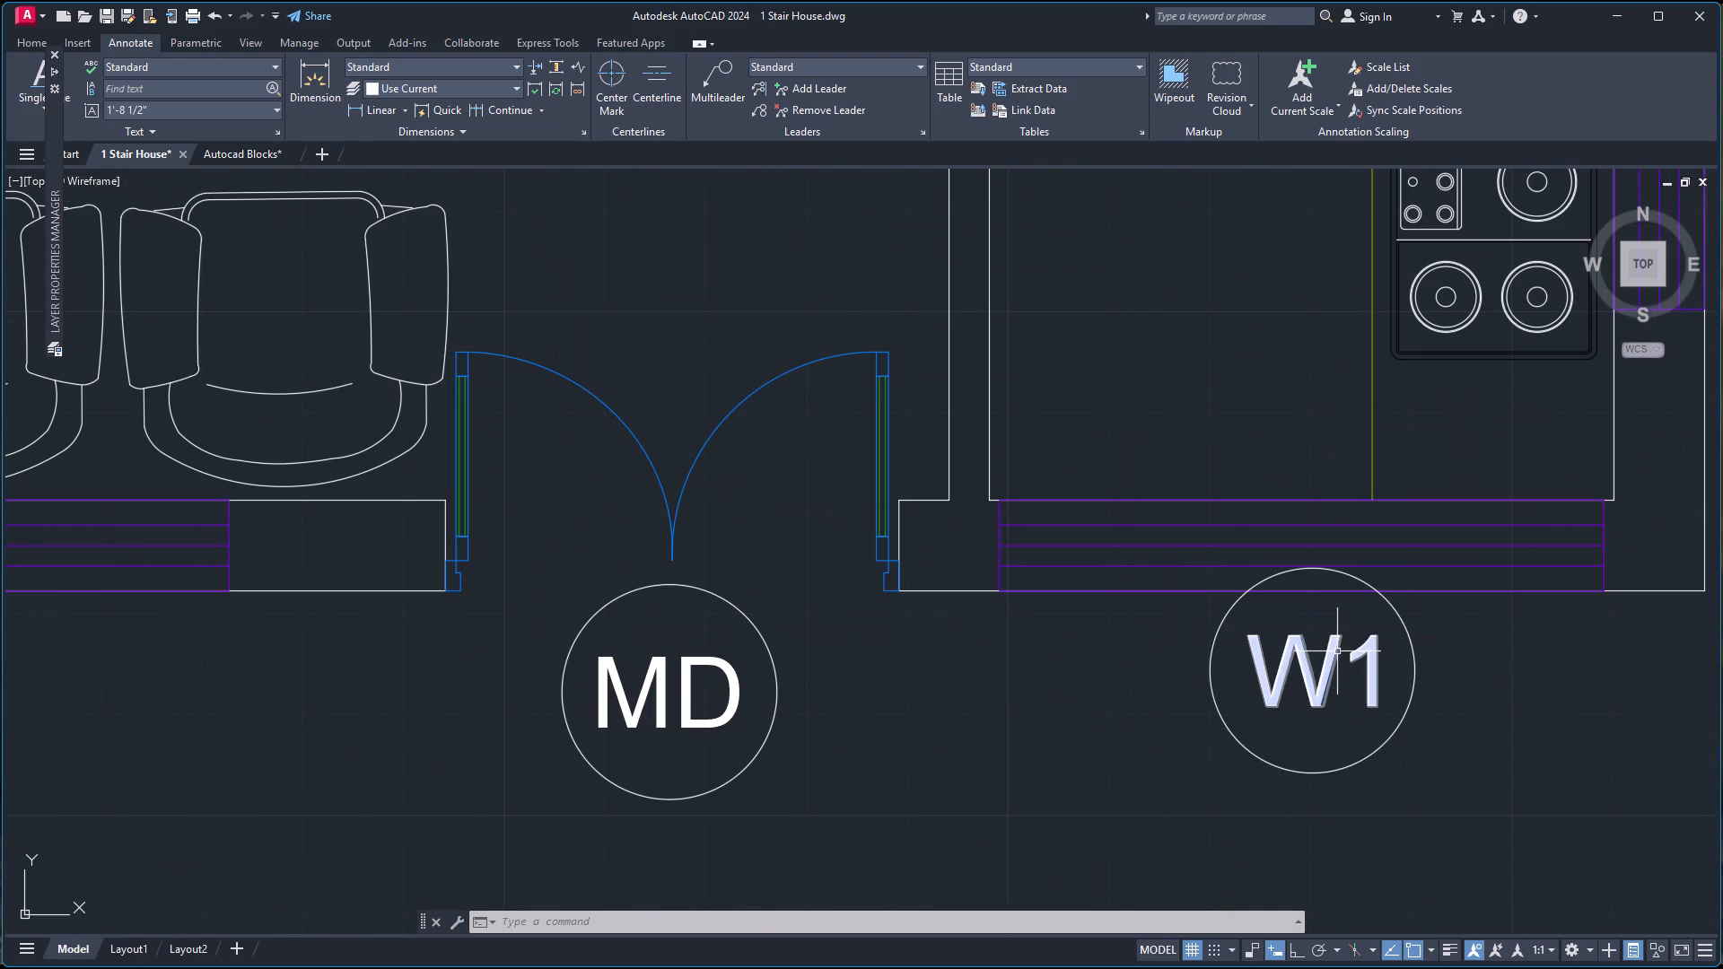
left_click(1334, 650)
left_click(1332, 569)
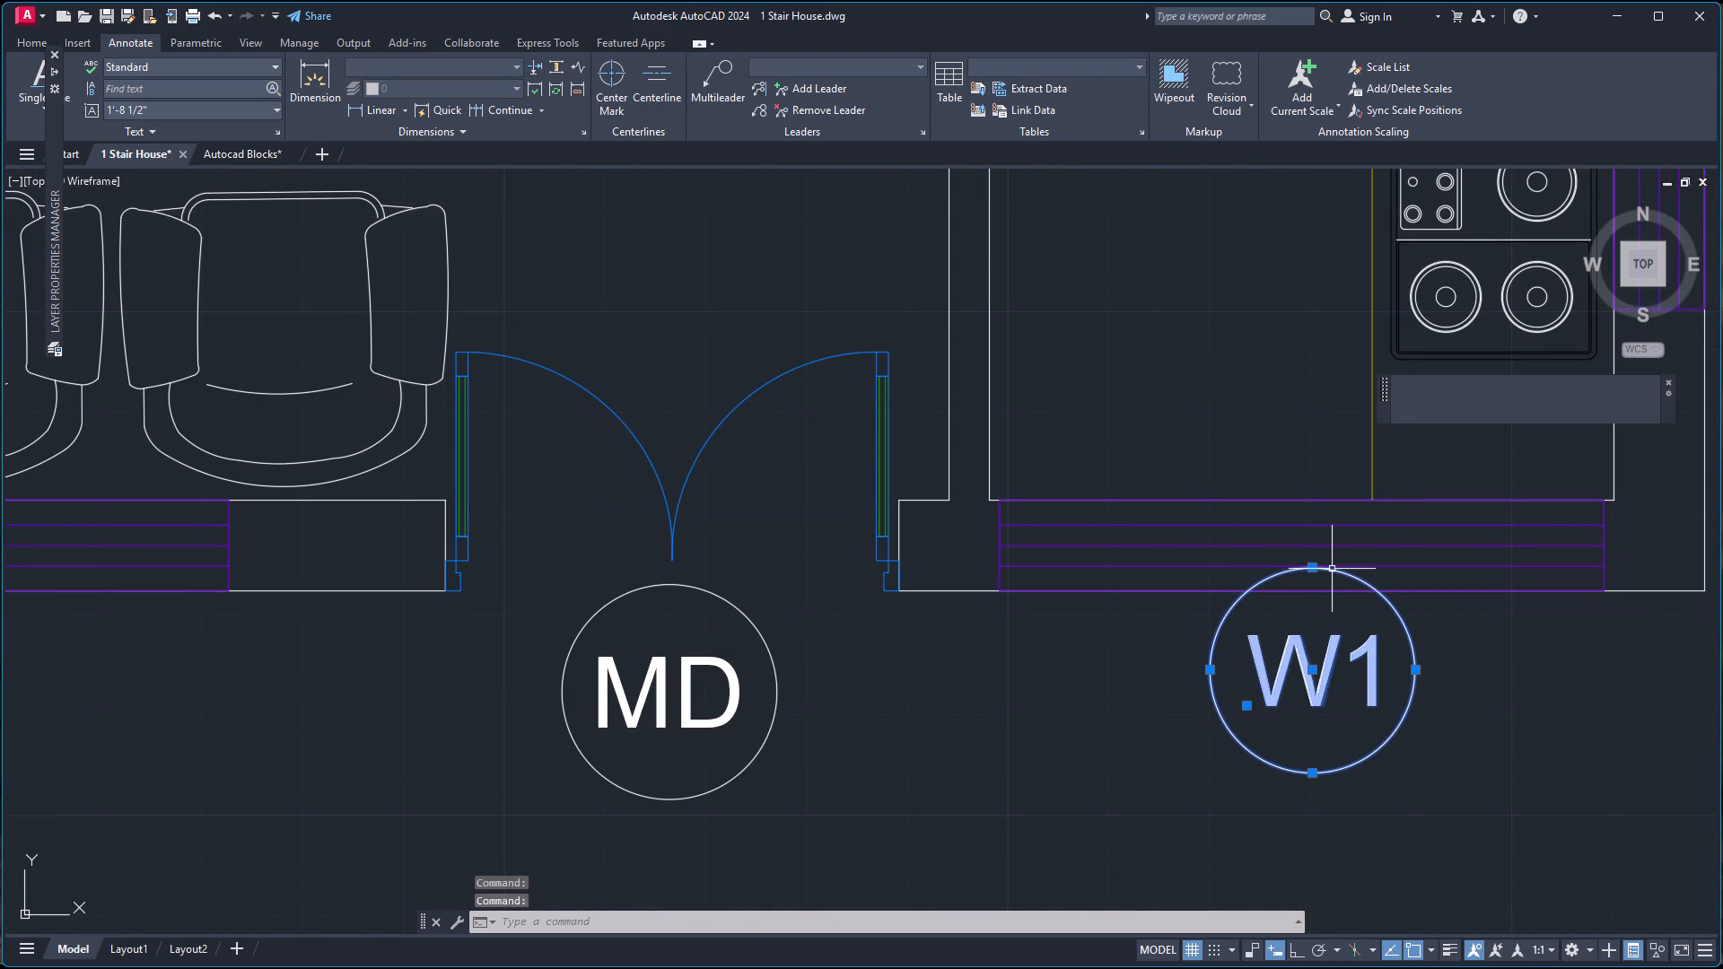
key("m")
key("Return")
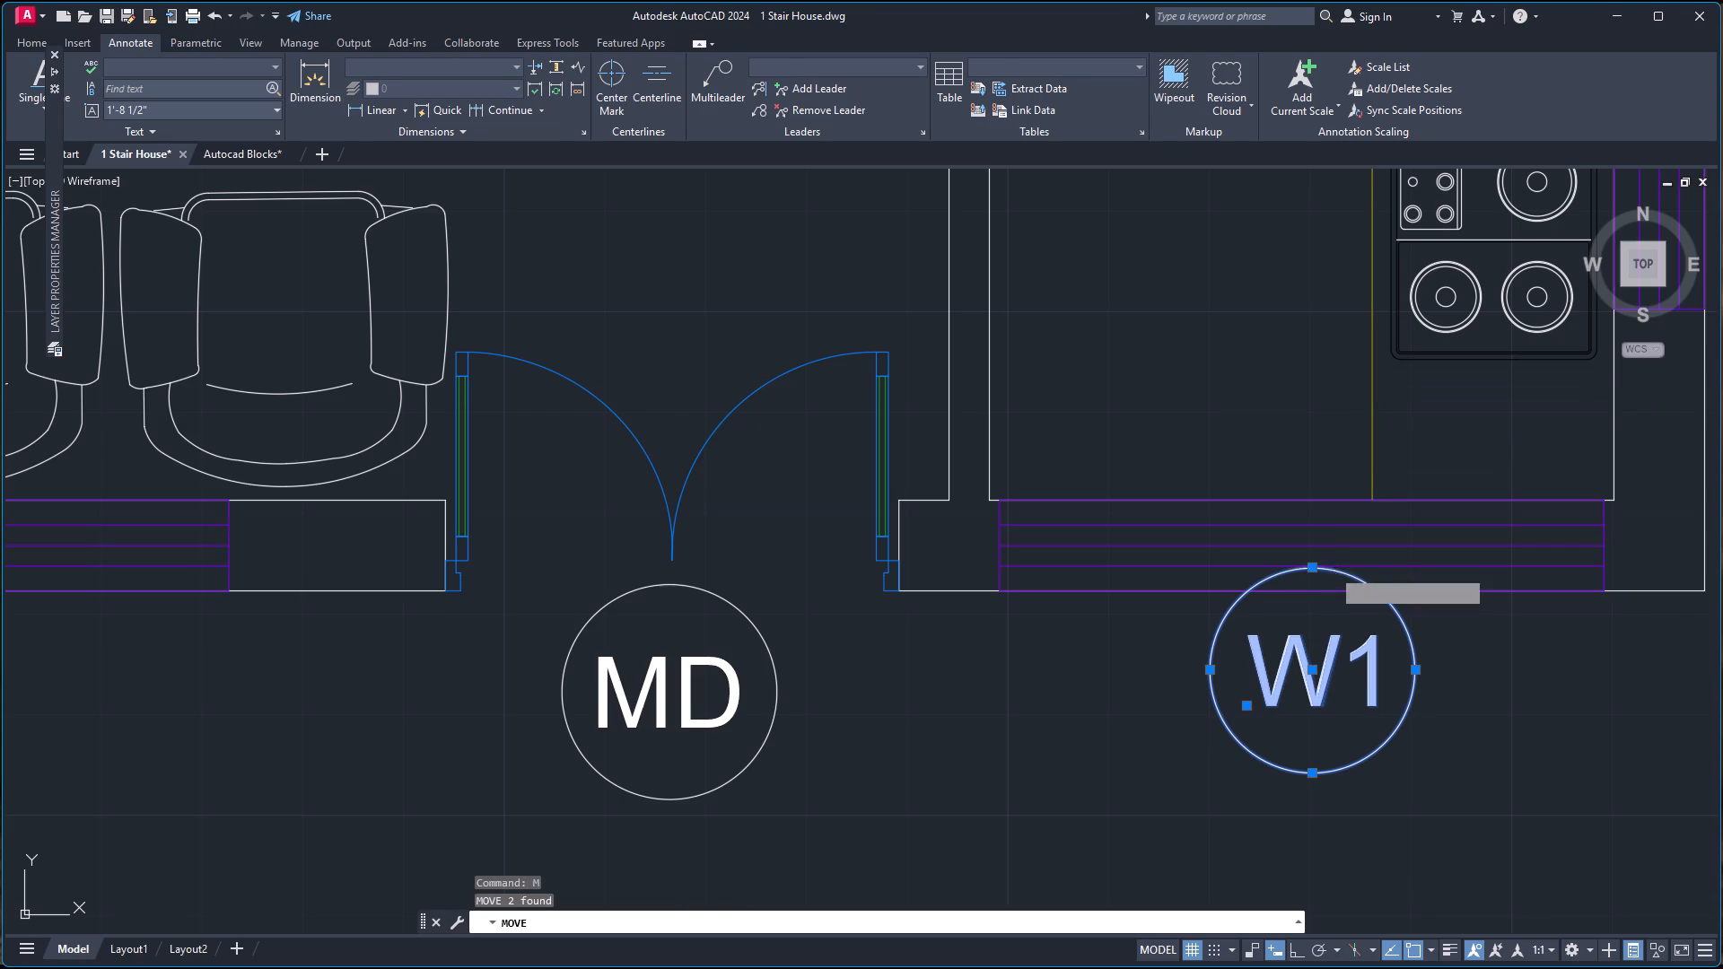
left_click(1315, 768)
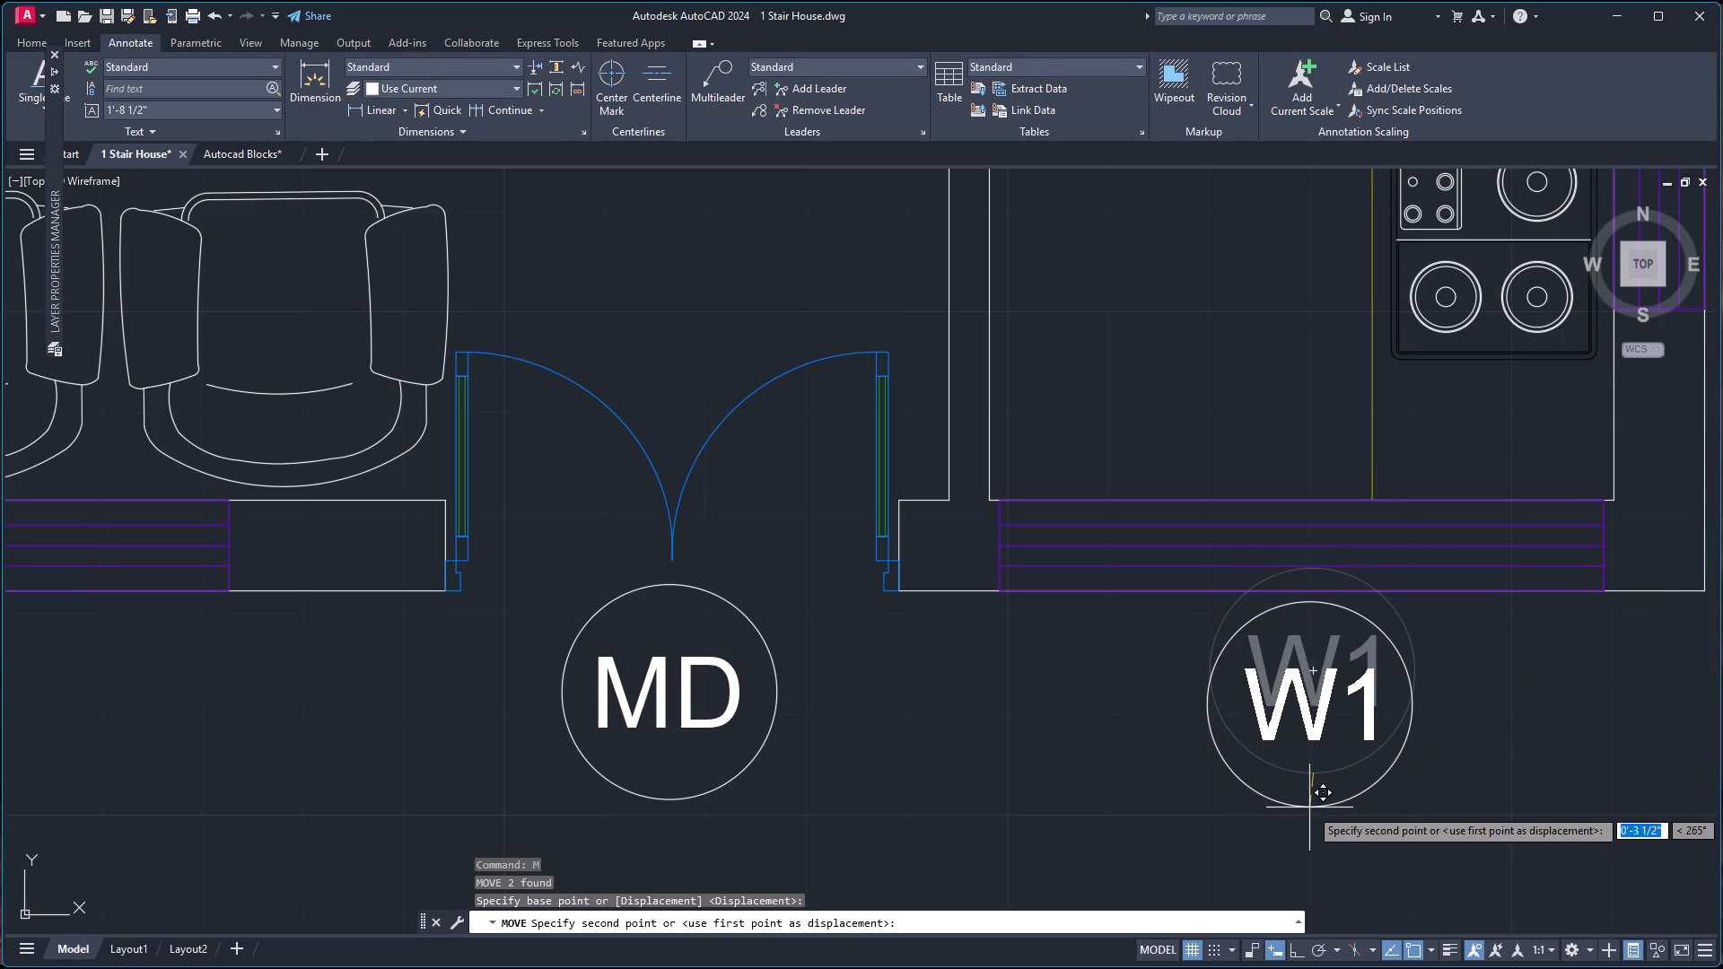
left_click(1309, 807)
Examine both floor plans for any circled labels still touching the walls or windows.
scroll(1389, 768, "down", 4)
scroll(1710, 601, "down", 1)
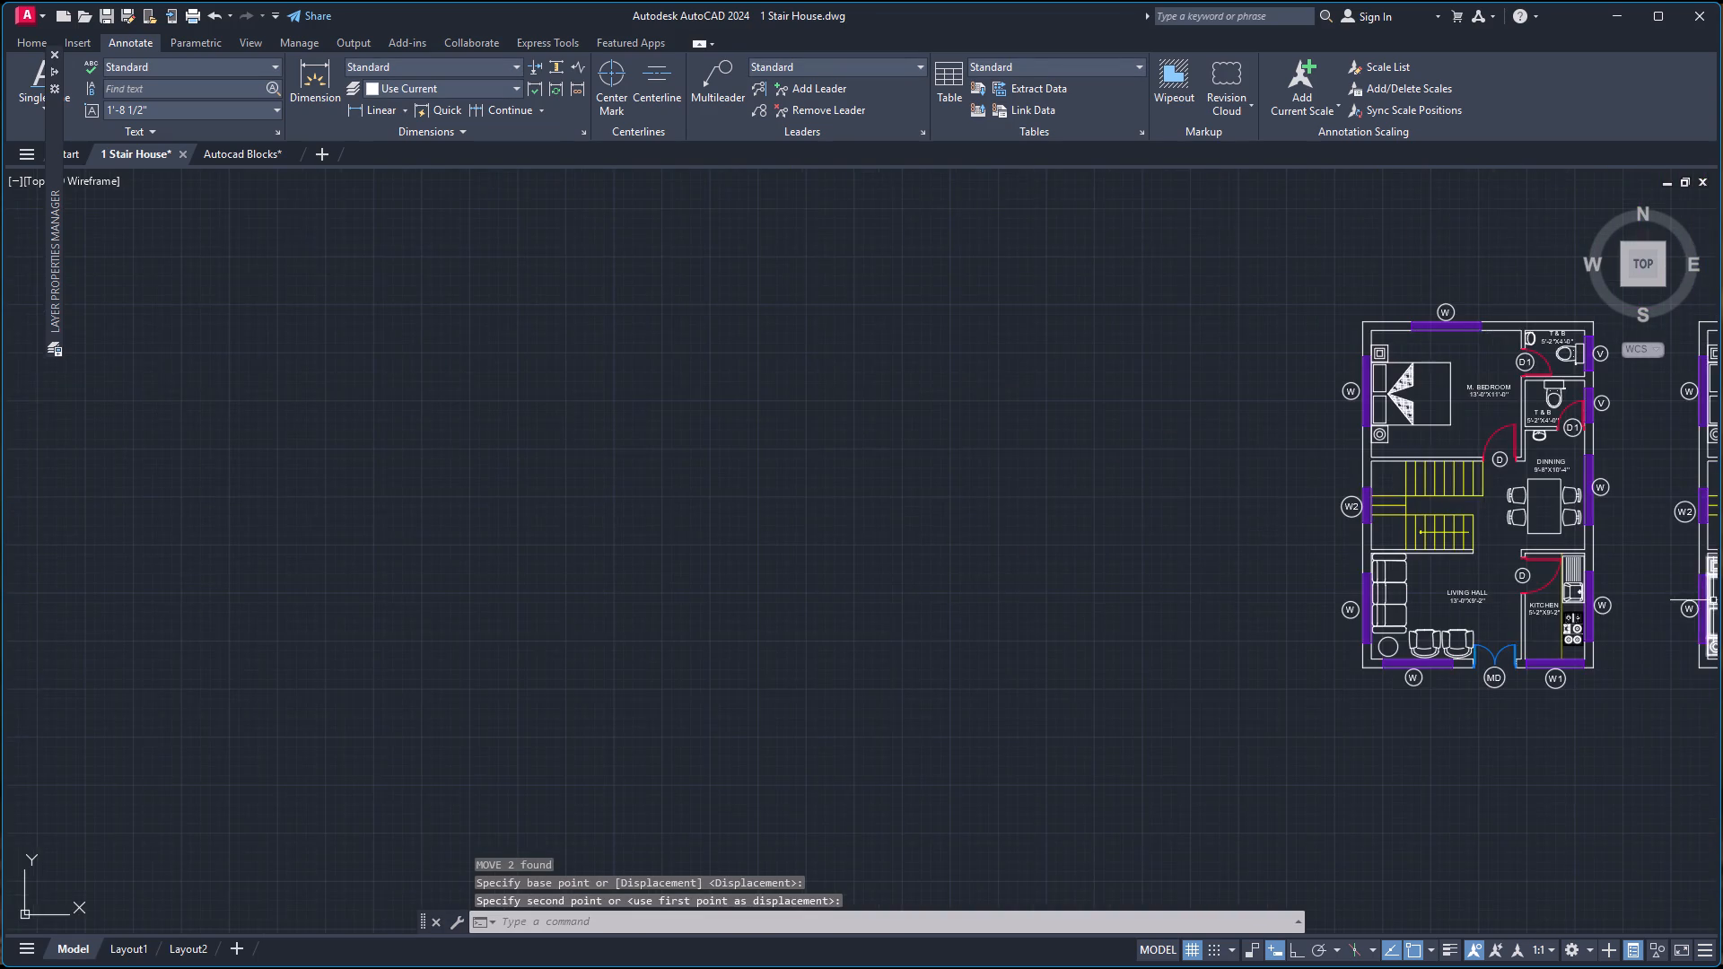
scroll(1713, 597, "up", 5)
scroll(1713, 597, "down", 4)
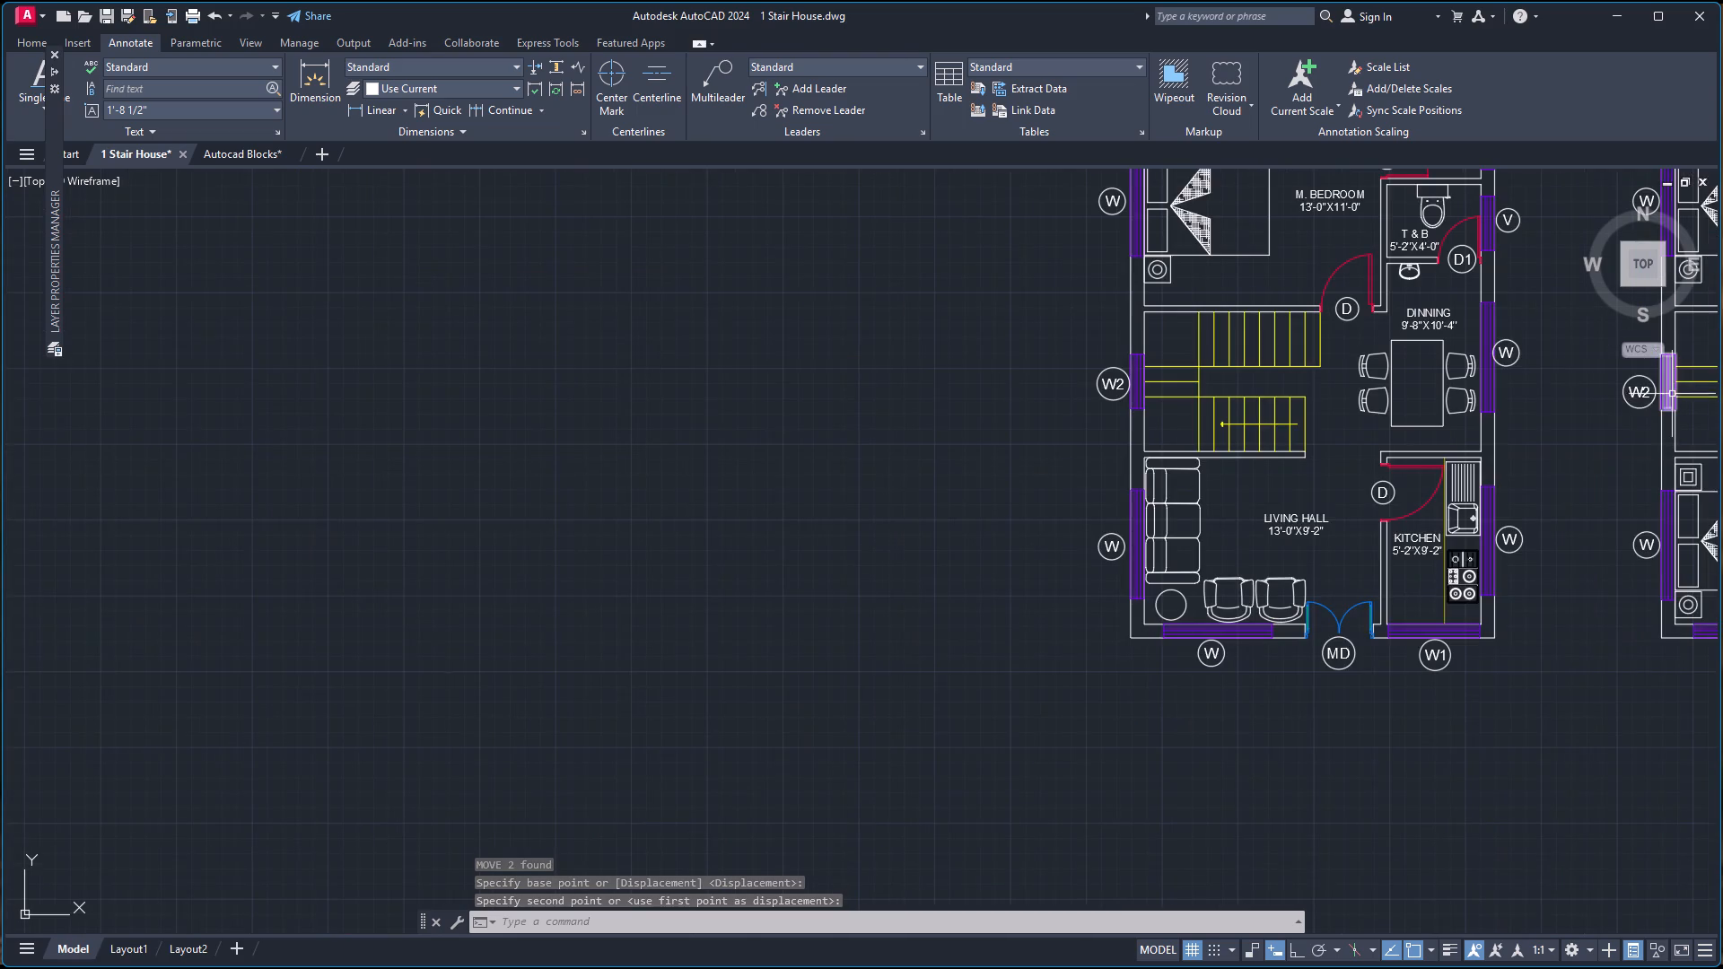
scroll(1573, 397, "down", 4)
scroll(1619, 368, "up", 4)
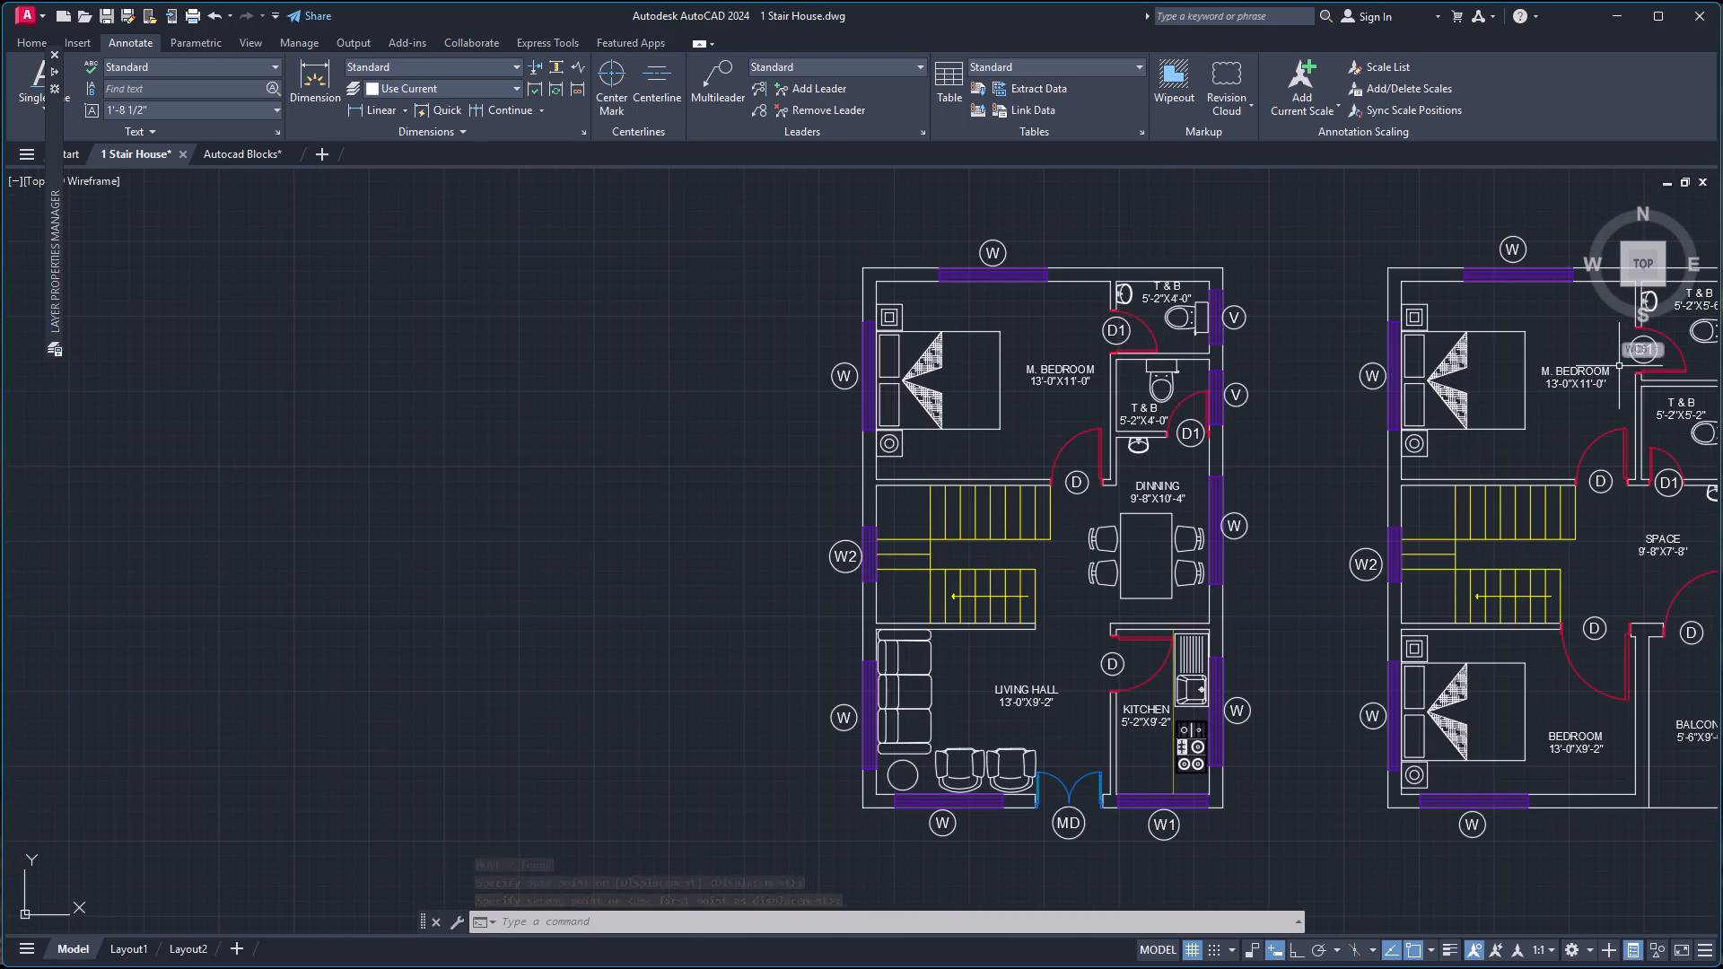
scroll(1499, 352, "up", 2)
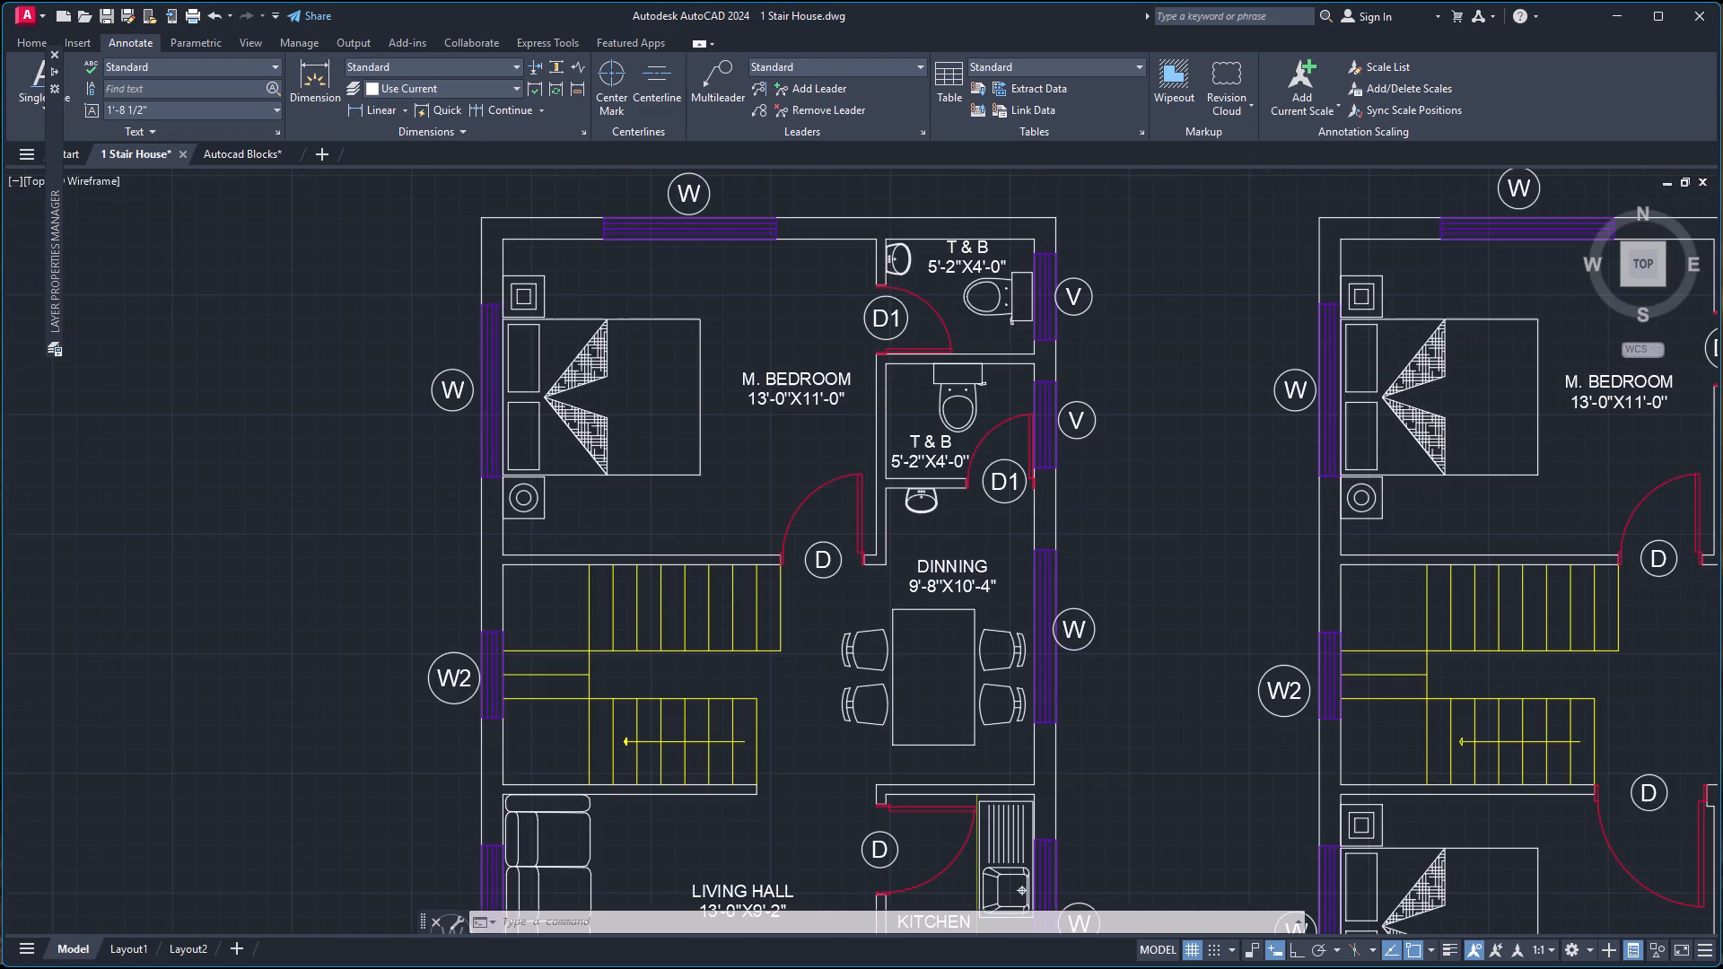
Examine both floor plans once more for the placement of labels, windows and doors against the walls.
scroll(1499, 352, "down", 3)
scroll(1506, 296, "up", 2)
scroll(1518, 278, "down", 3)
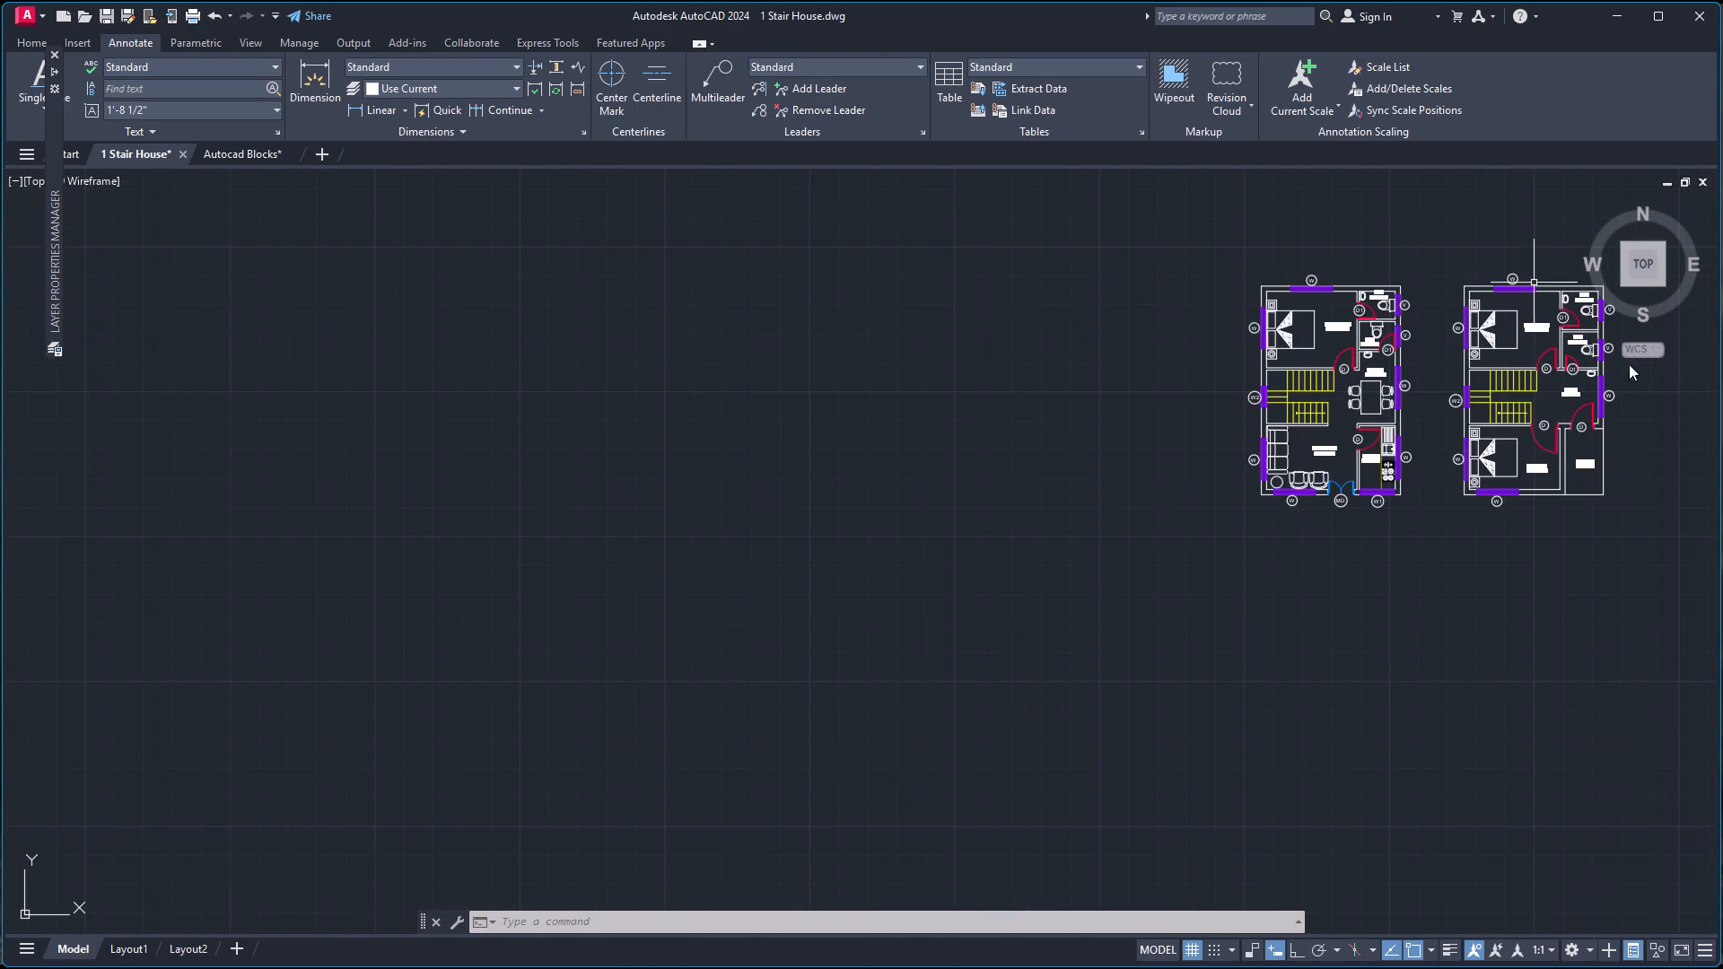
scroll(1675, 423, "up", 3)
scroll(1561, 340, "up", 3)
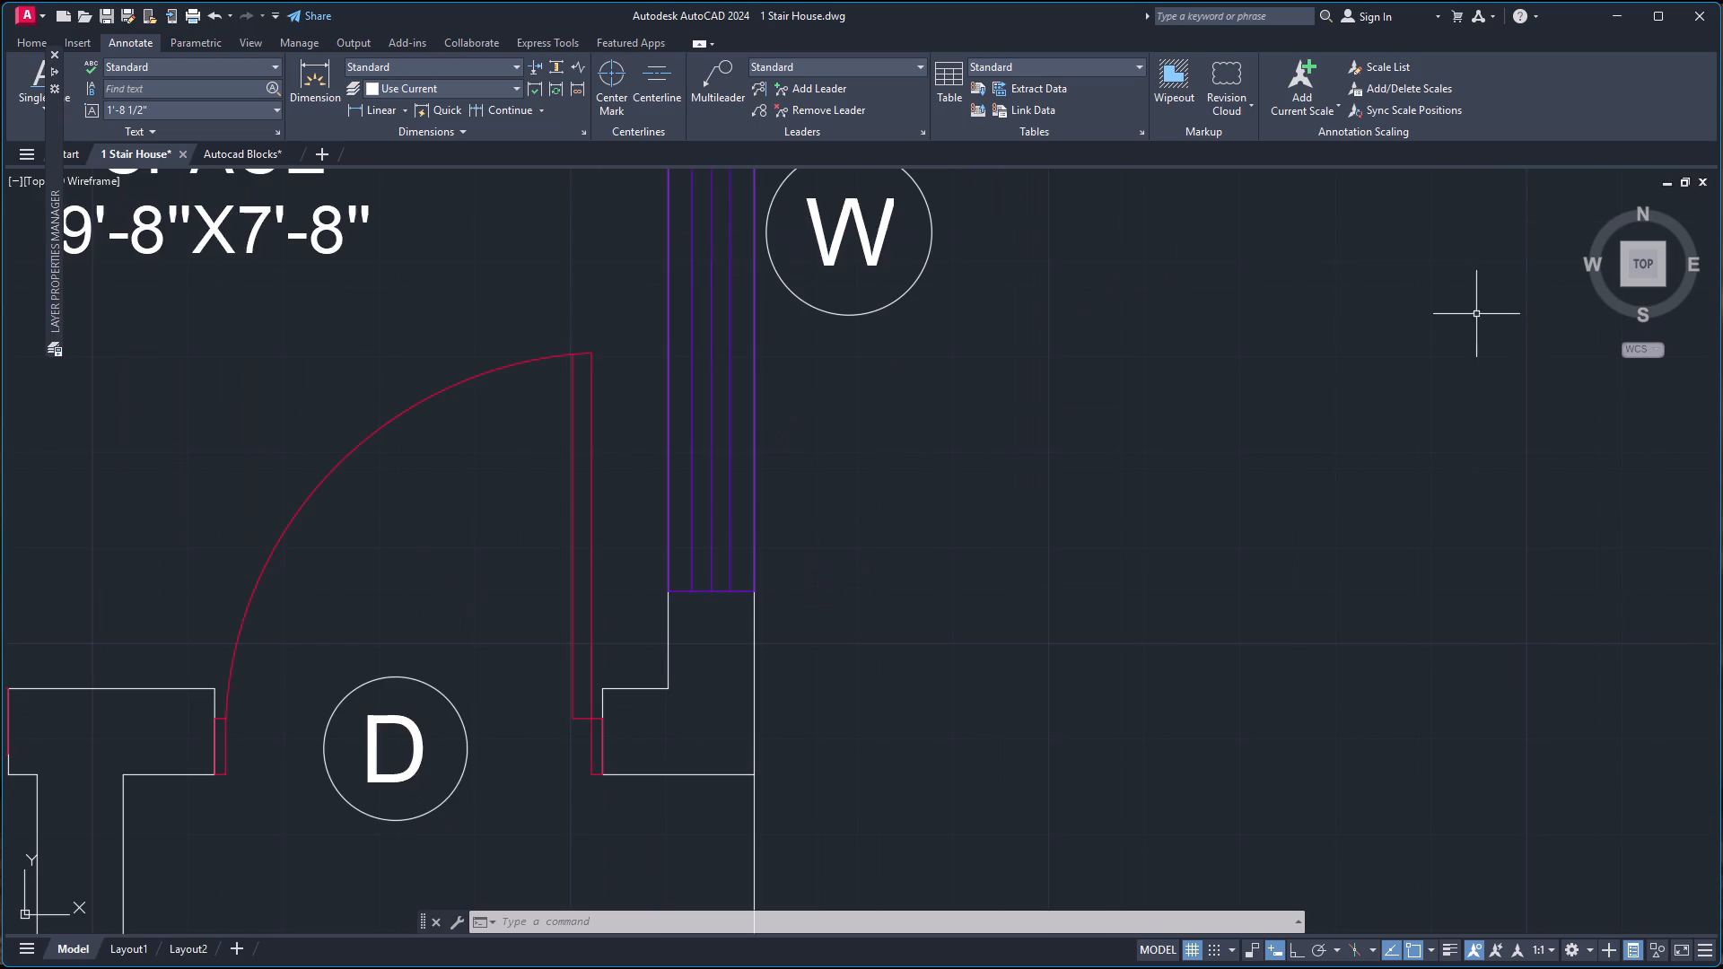
scroll(1447, 314, "down", 4)
scroll(1078, 562, "up", 3)
scroll(1094, 543, "down", 3)
scroll(1295, 348, "down", 2)
scroll(1336, 214, "up", 5)
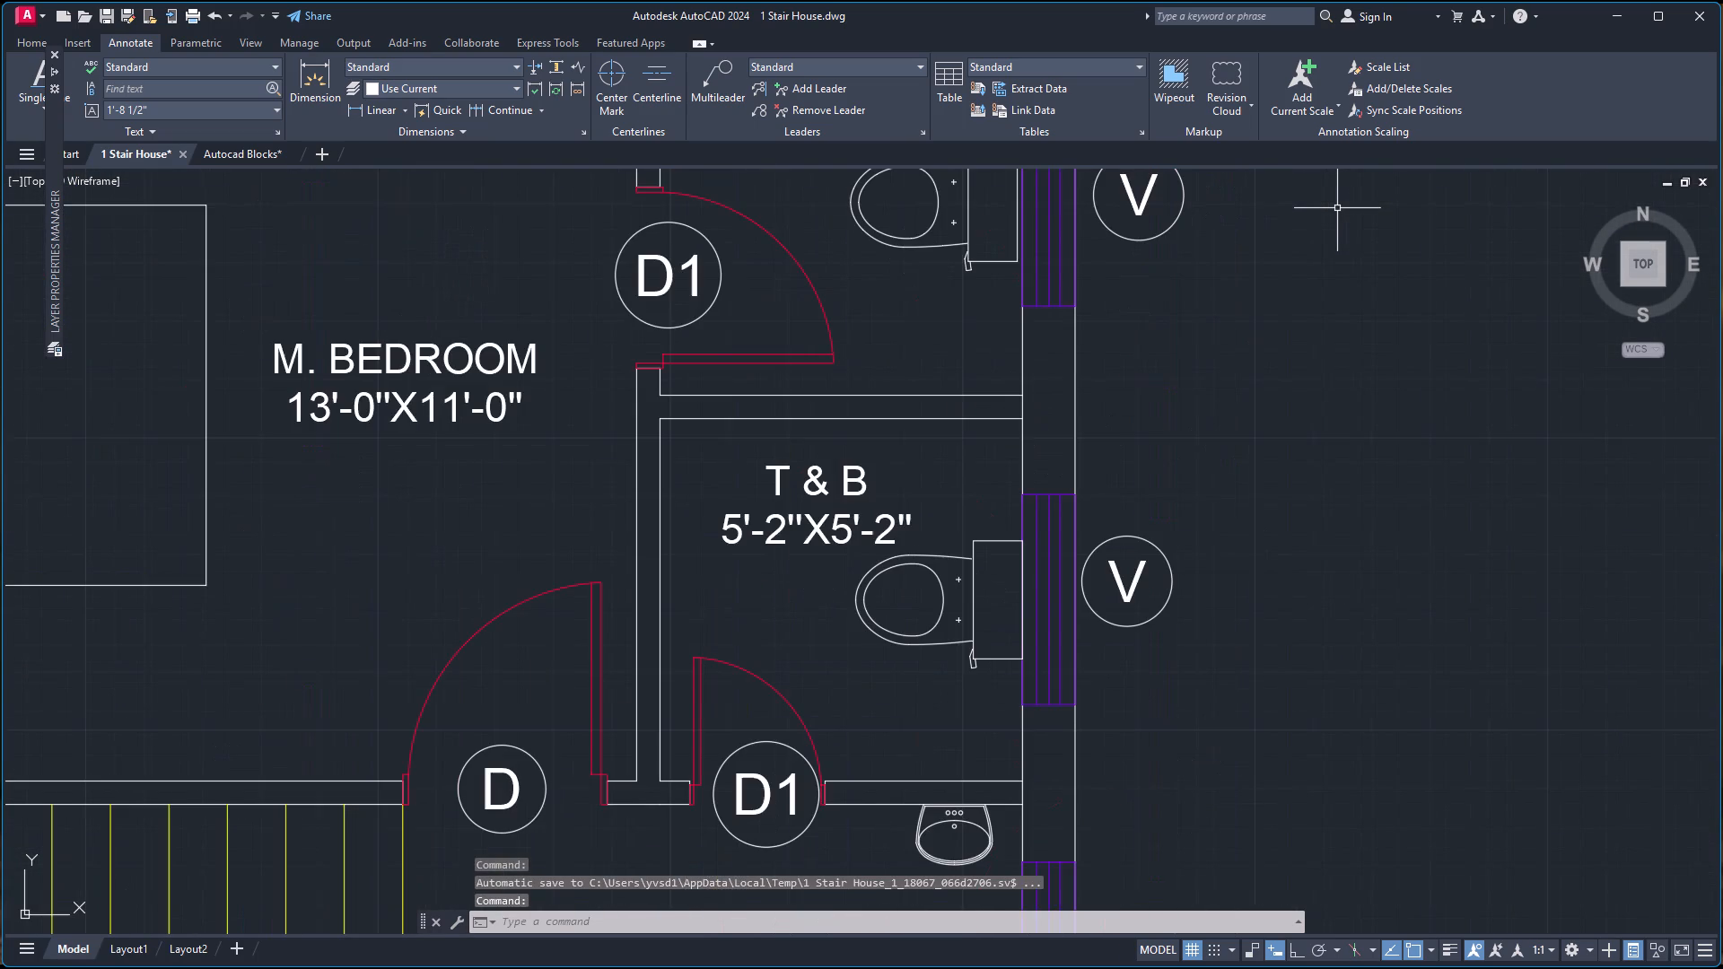
scroll(1337, 208, "down", 6)
scroll(1338, 204, "up", 2)
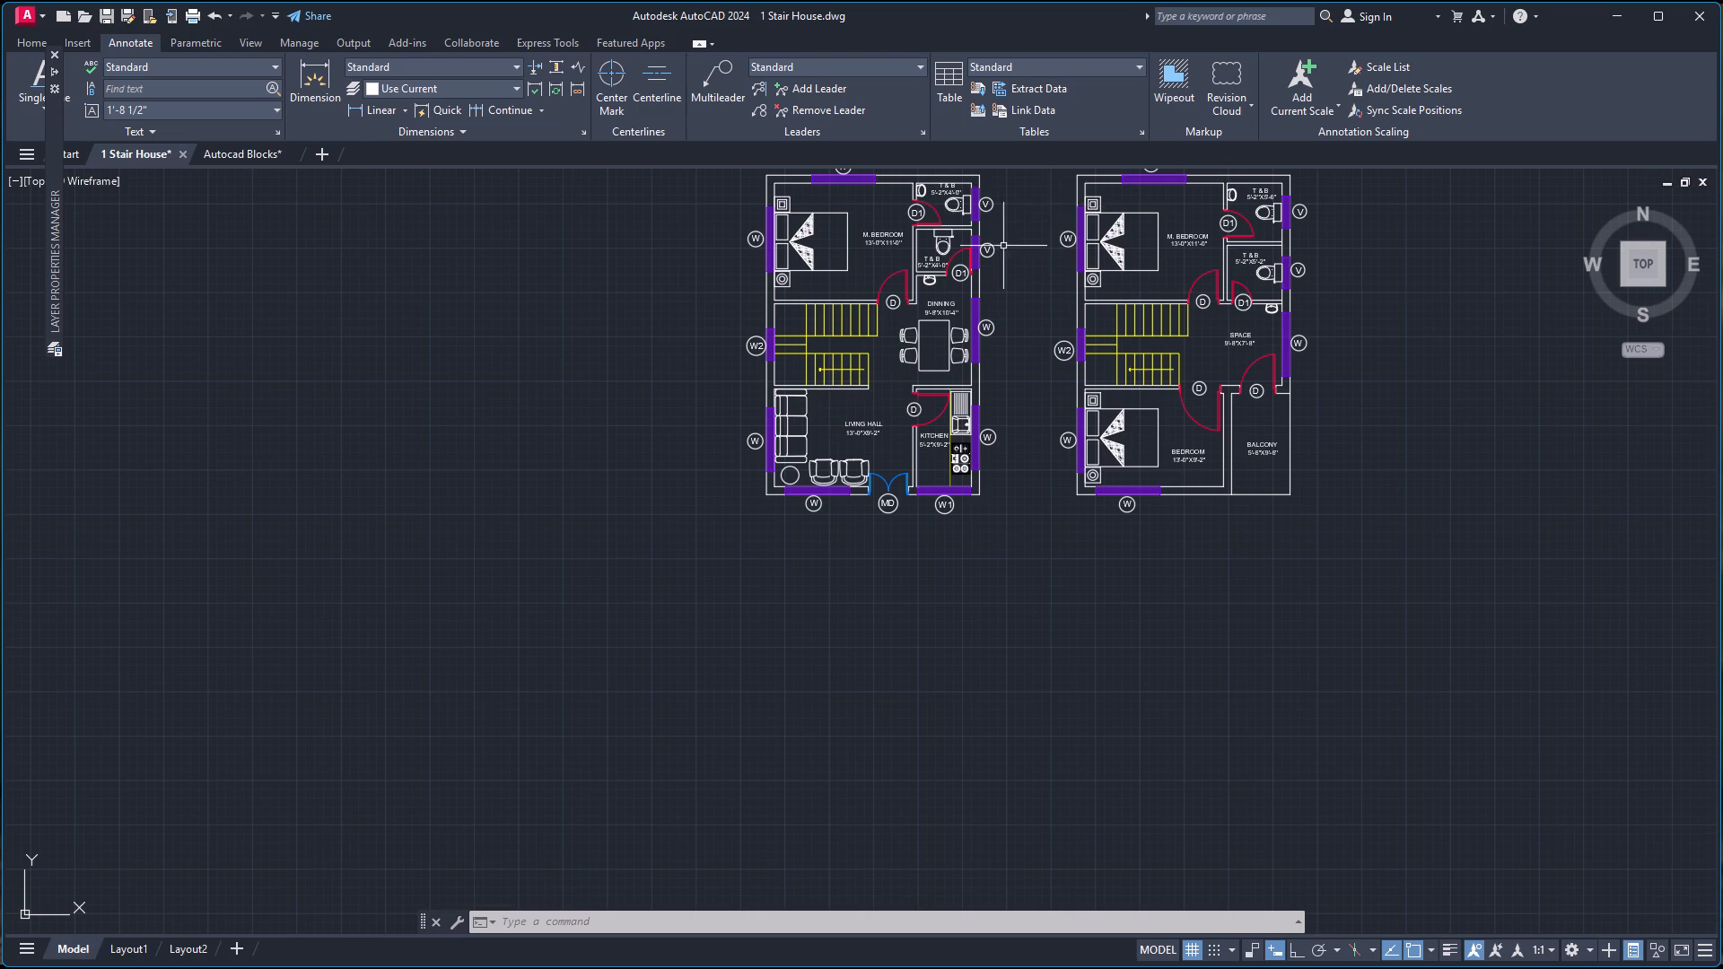
scroll(993, 258, "down", 2)
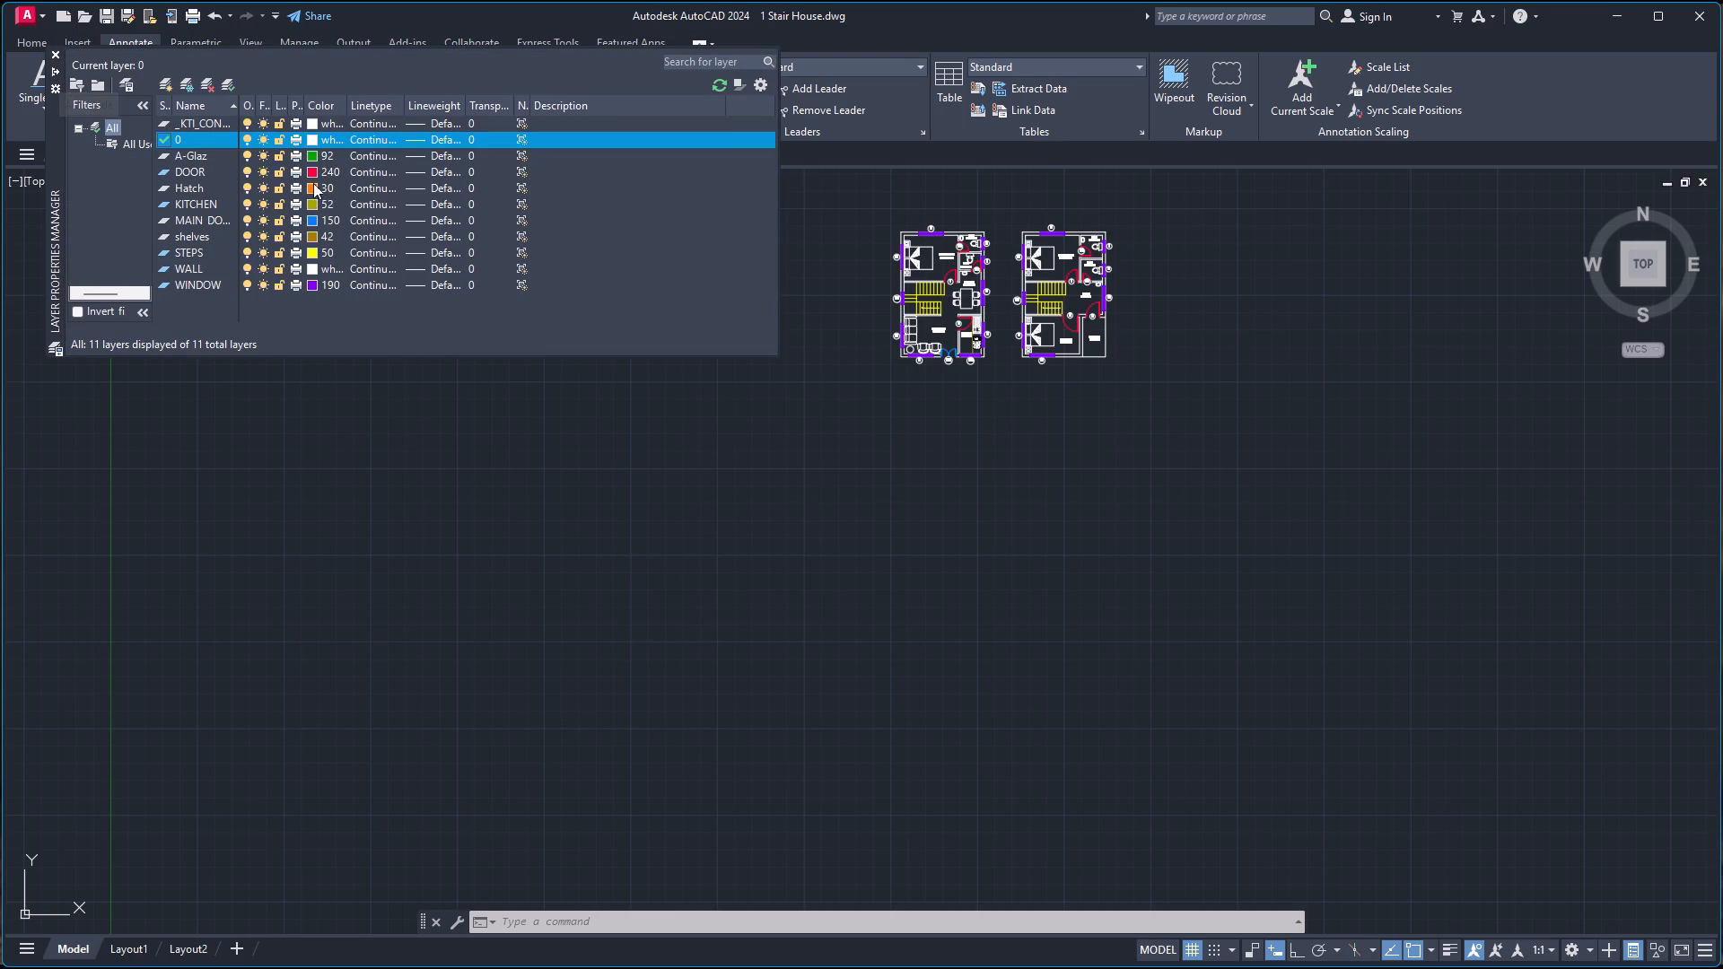
Make the Hatch layer current.
double_click(188, 190)
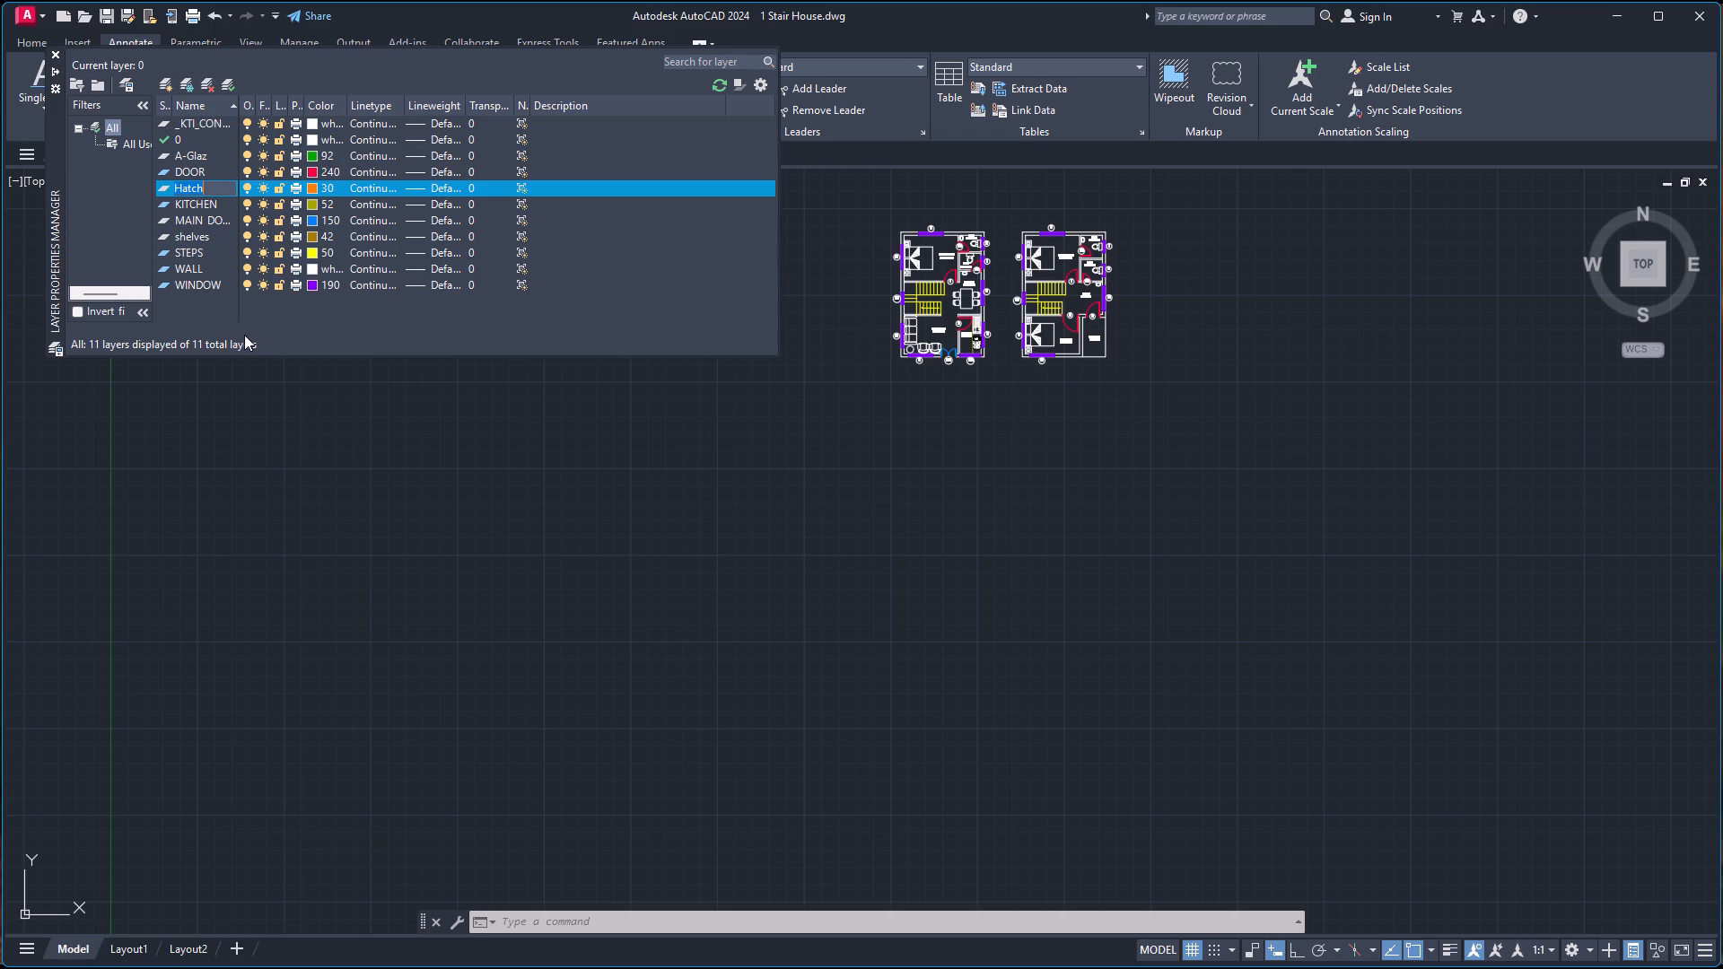
left_click(244, 337)
left_click(233, 85)
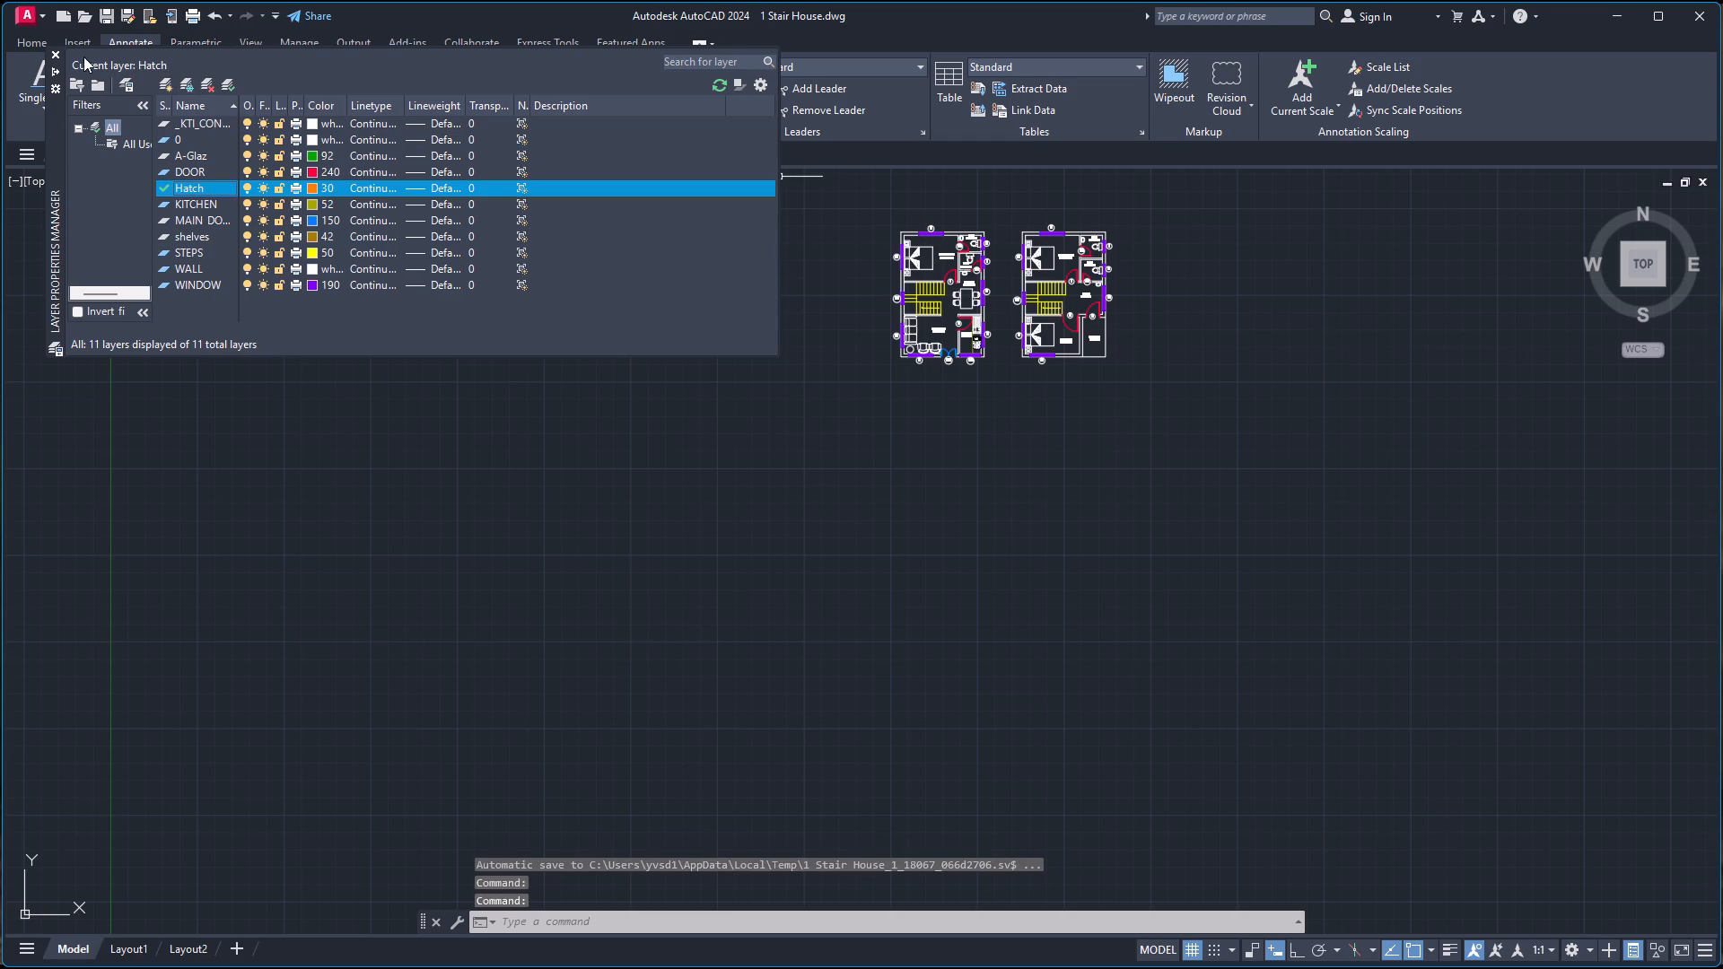
left_click(61, 70)
left_click(61, 70)
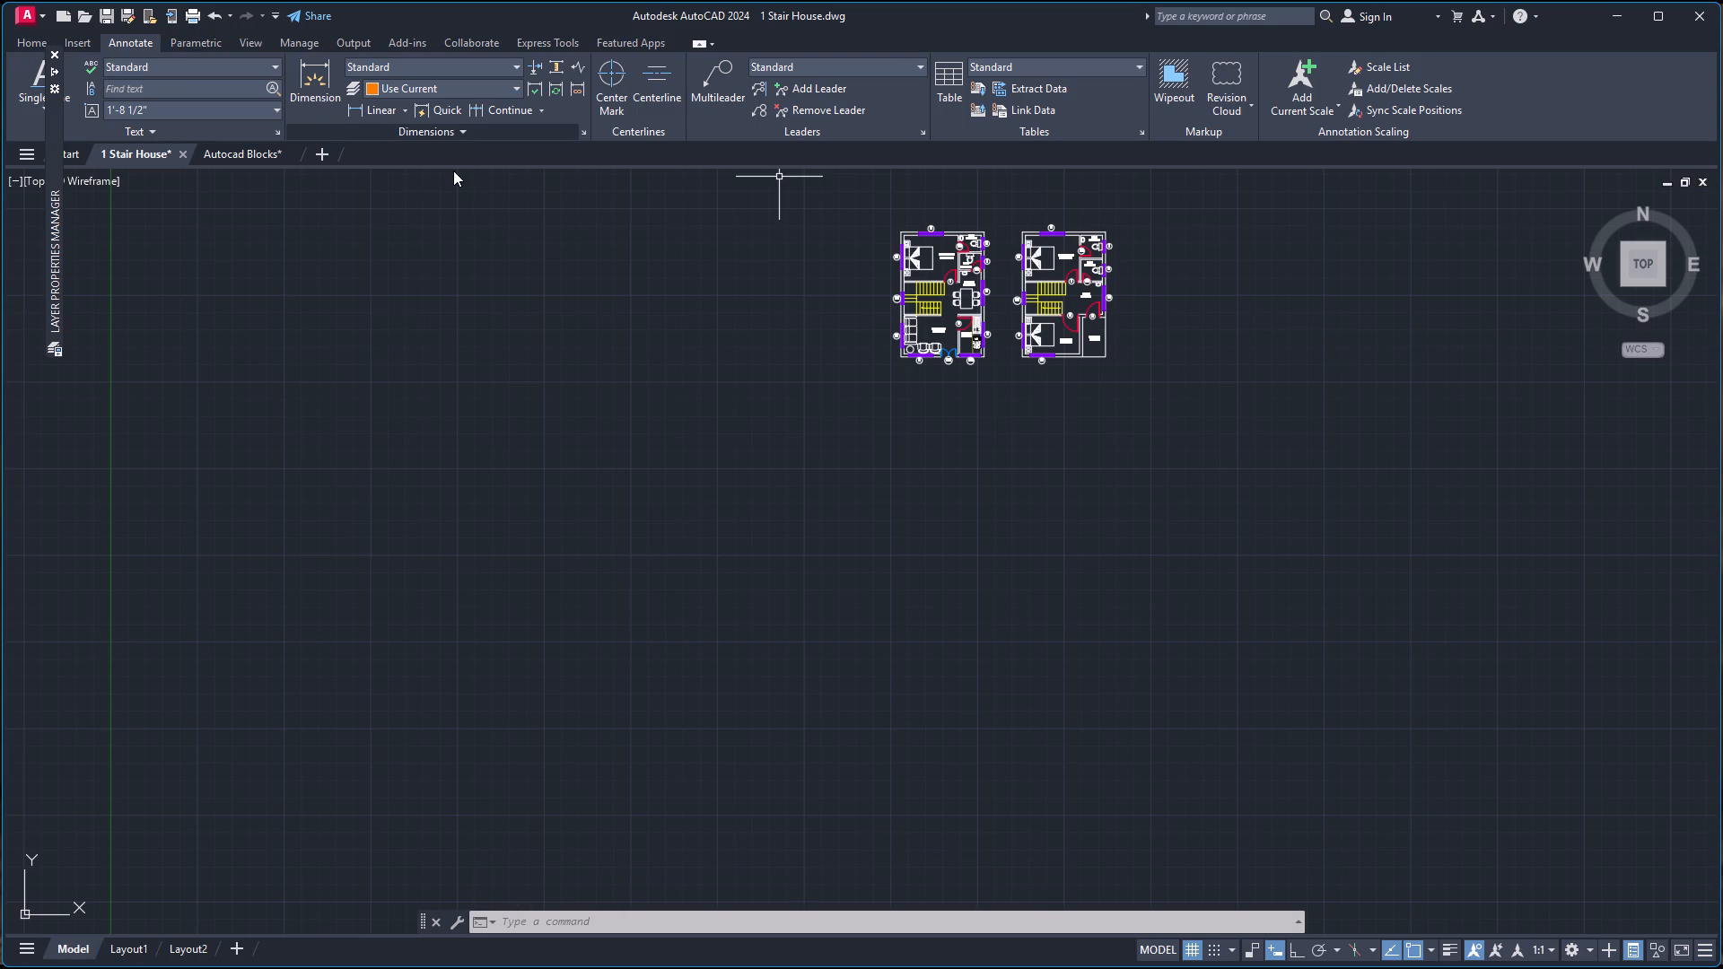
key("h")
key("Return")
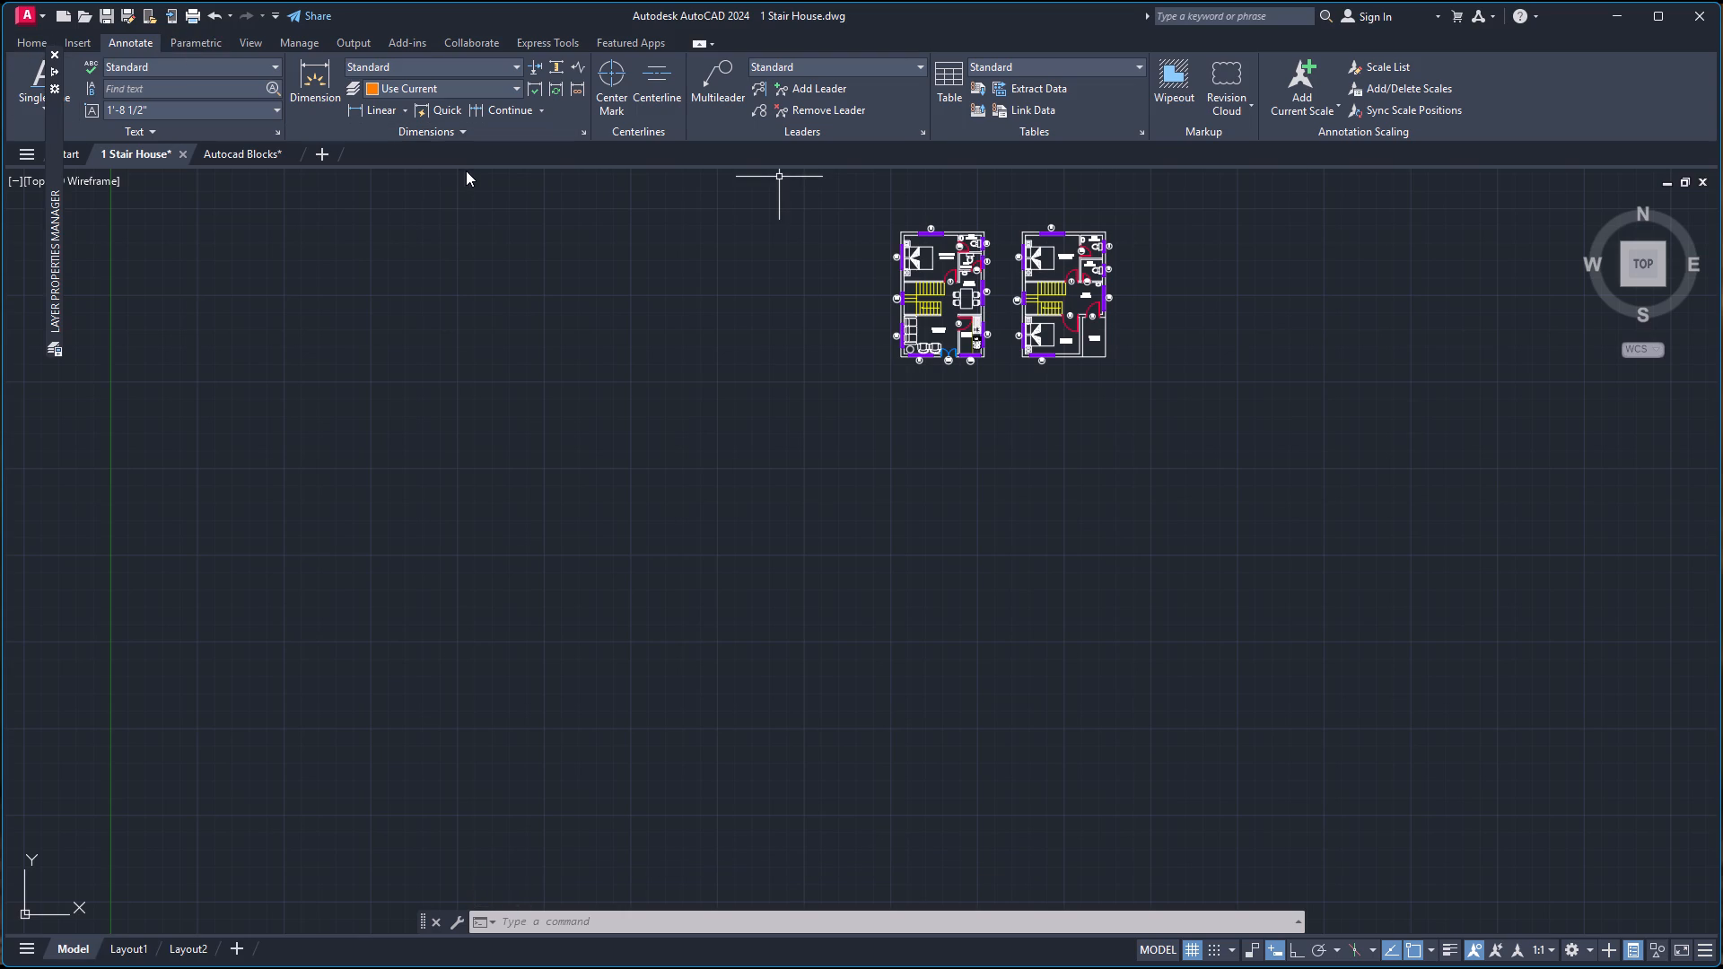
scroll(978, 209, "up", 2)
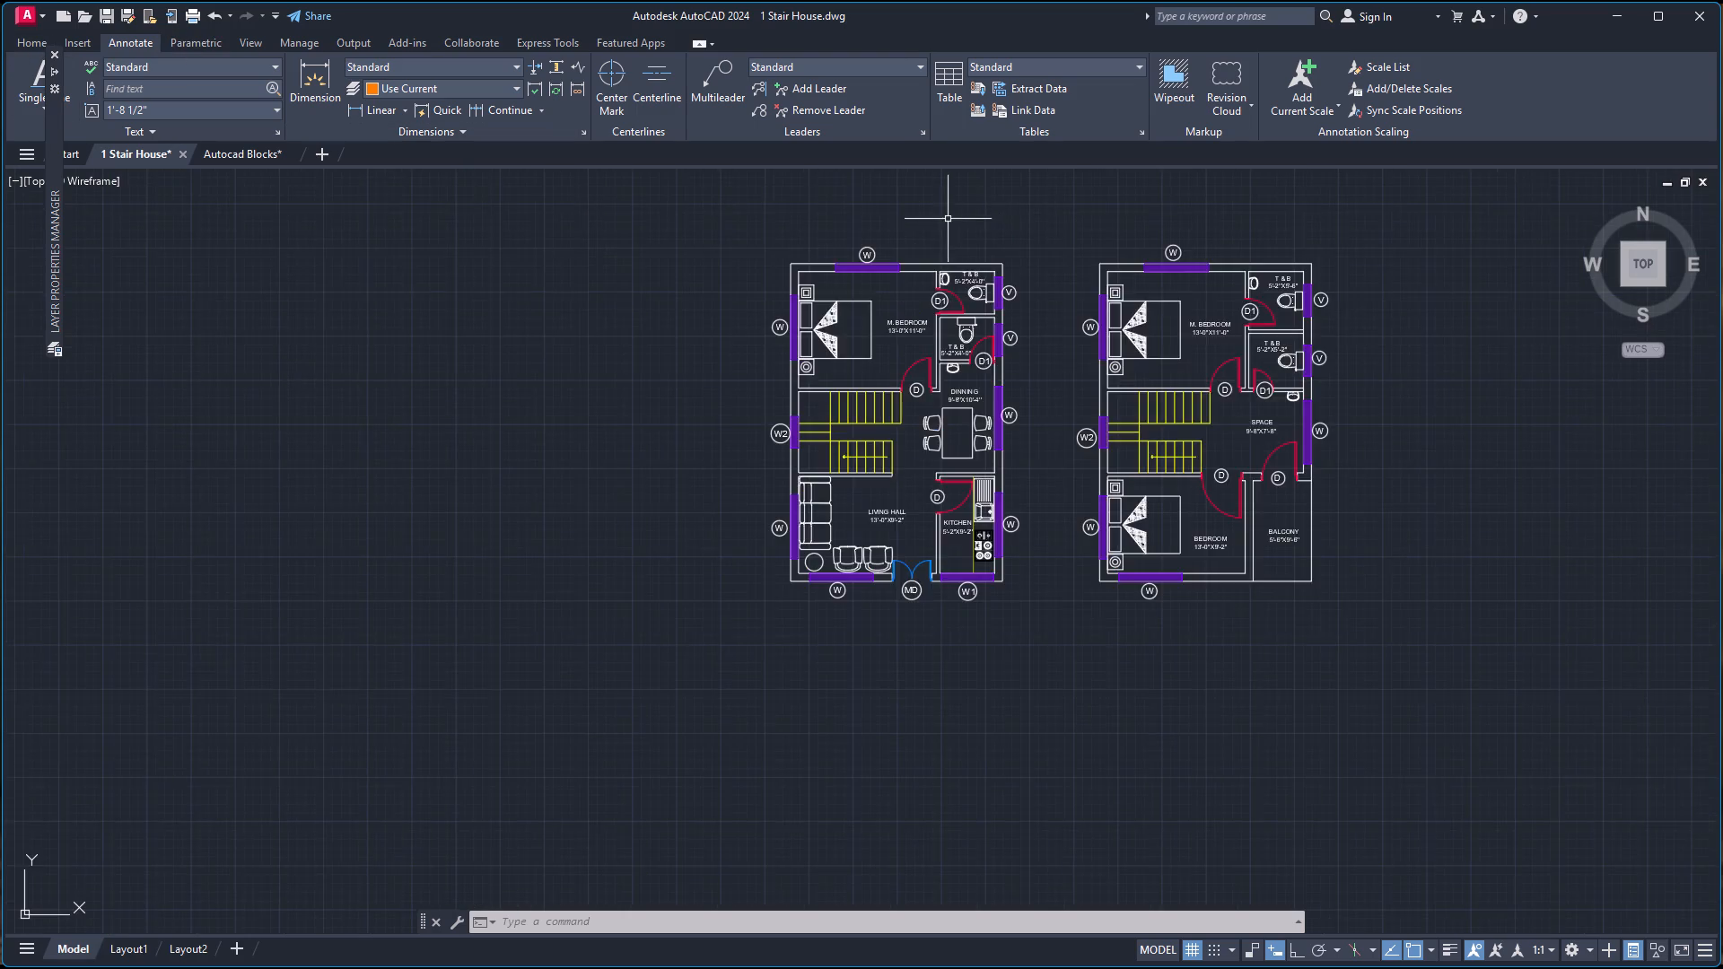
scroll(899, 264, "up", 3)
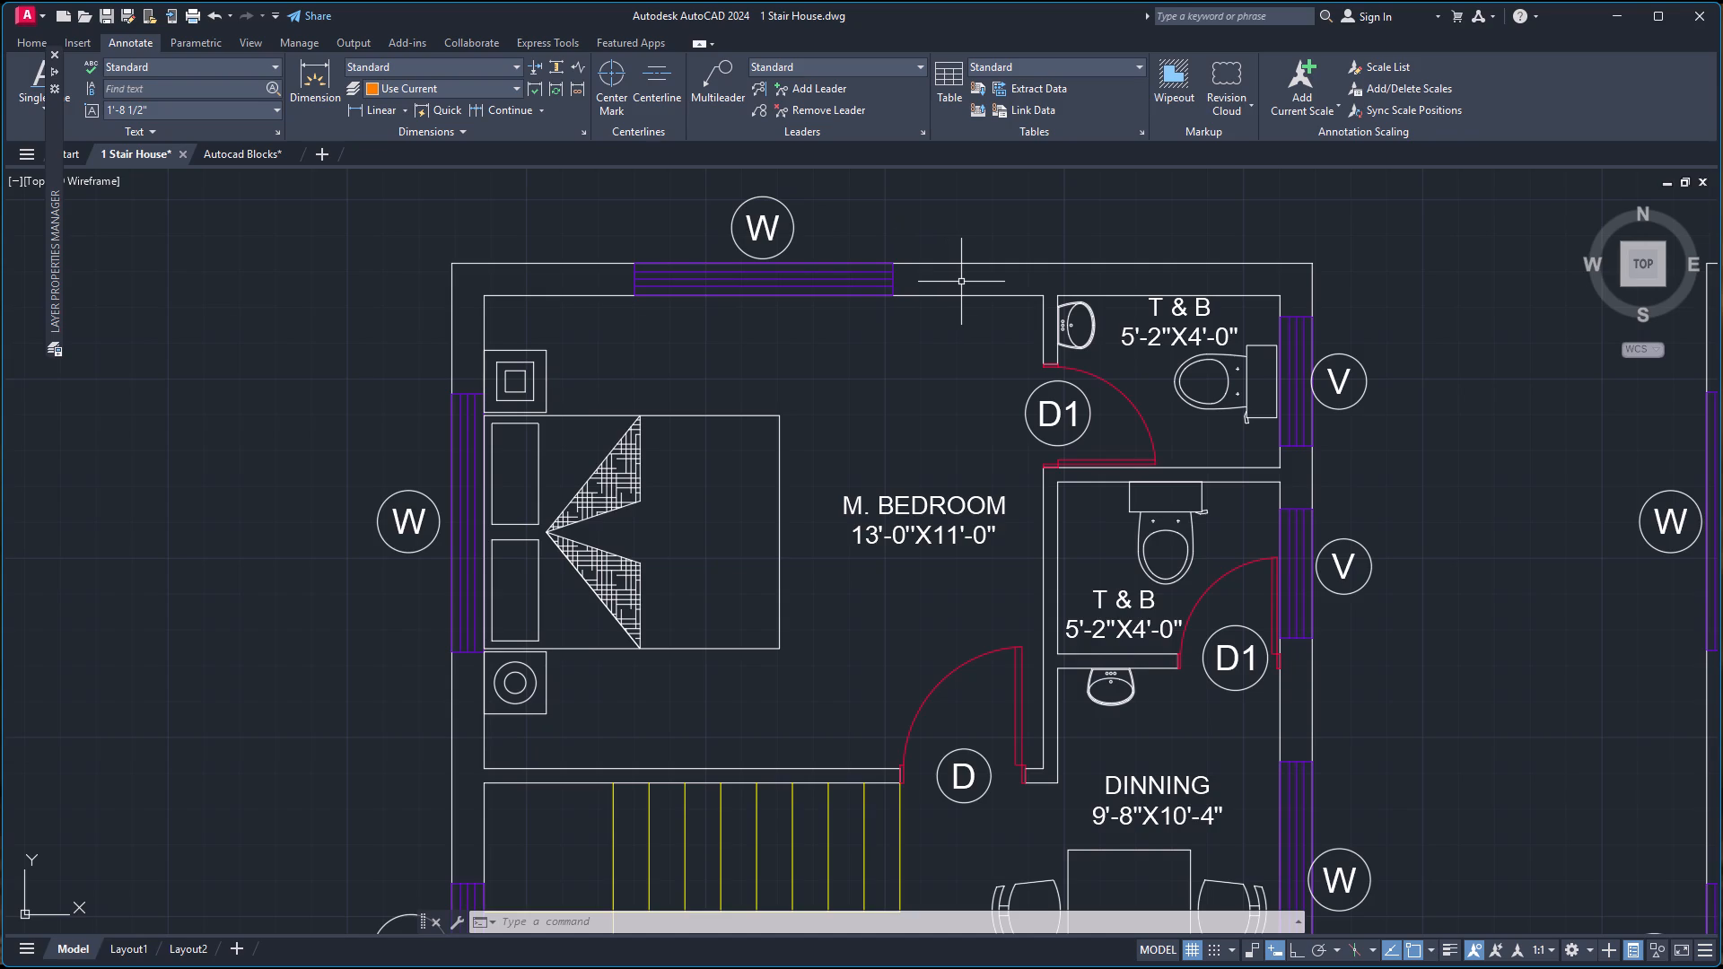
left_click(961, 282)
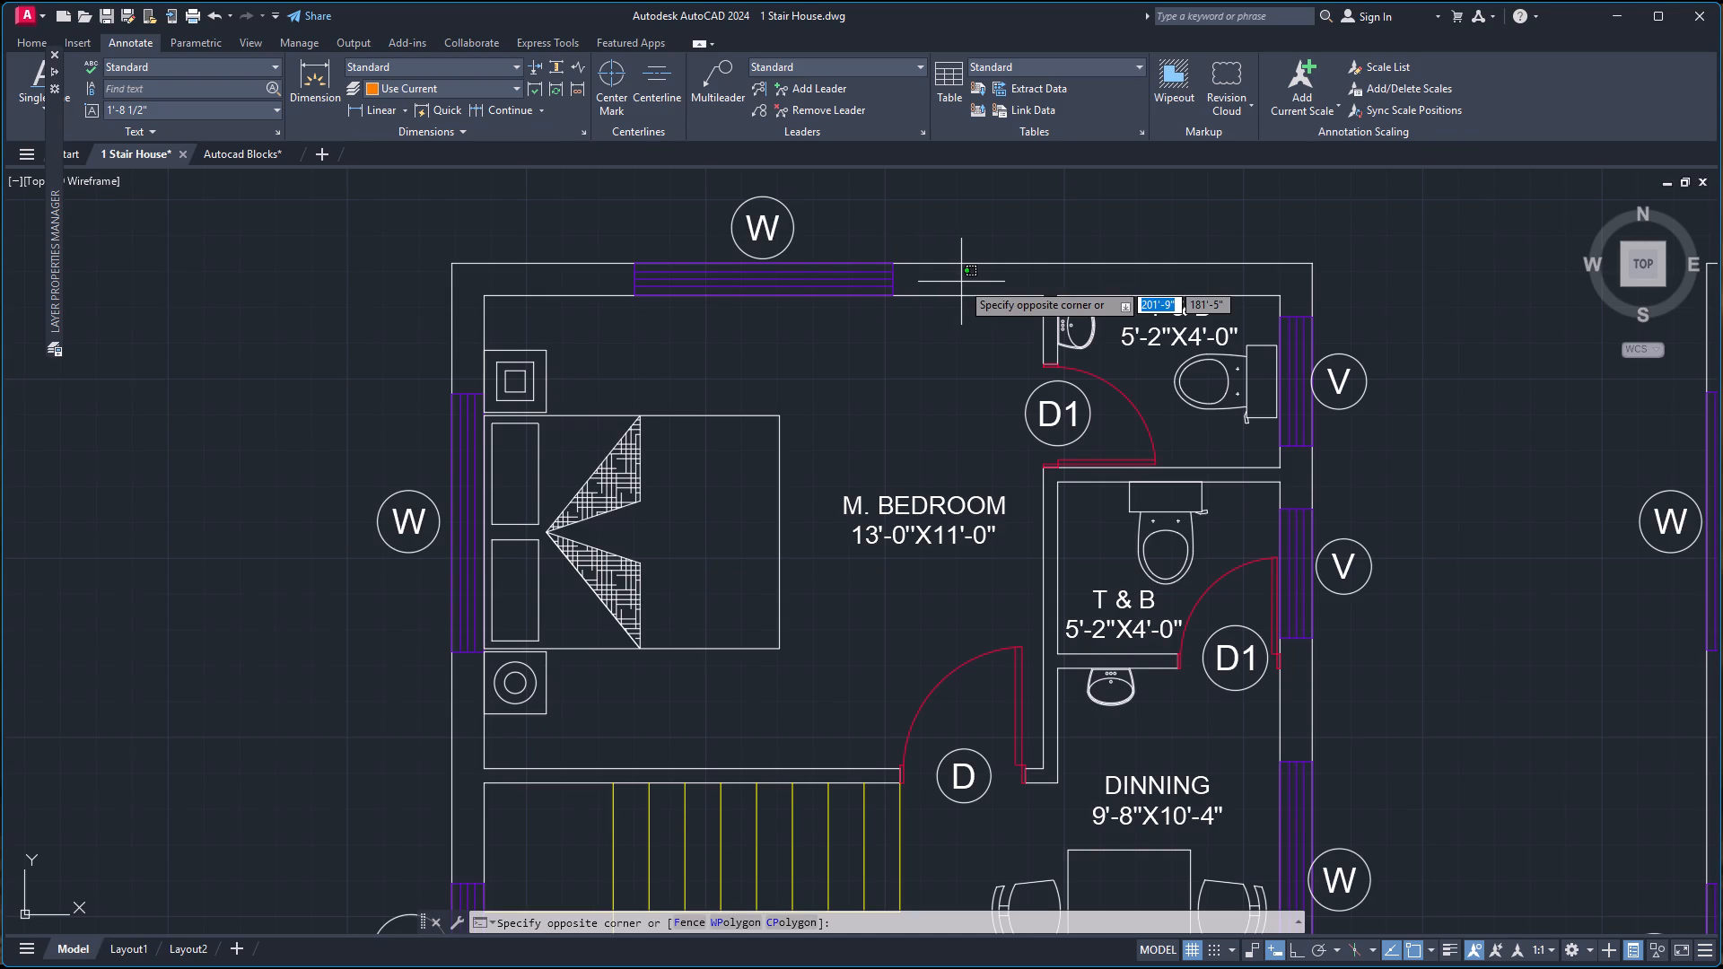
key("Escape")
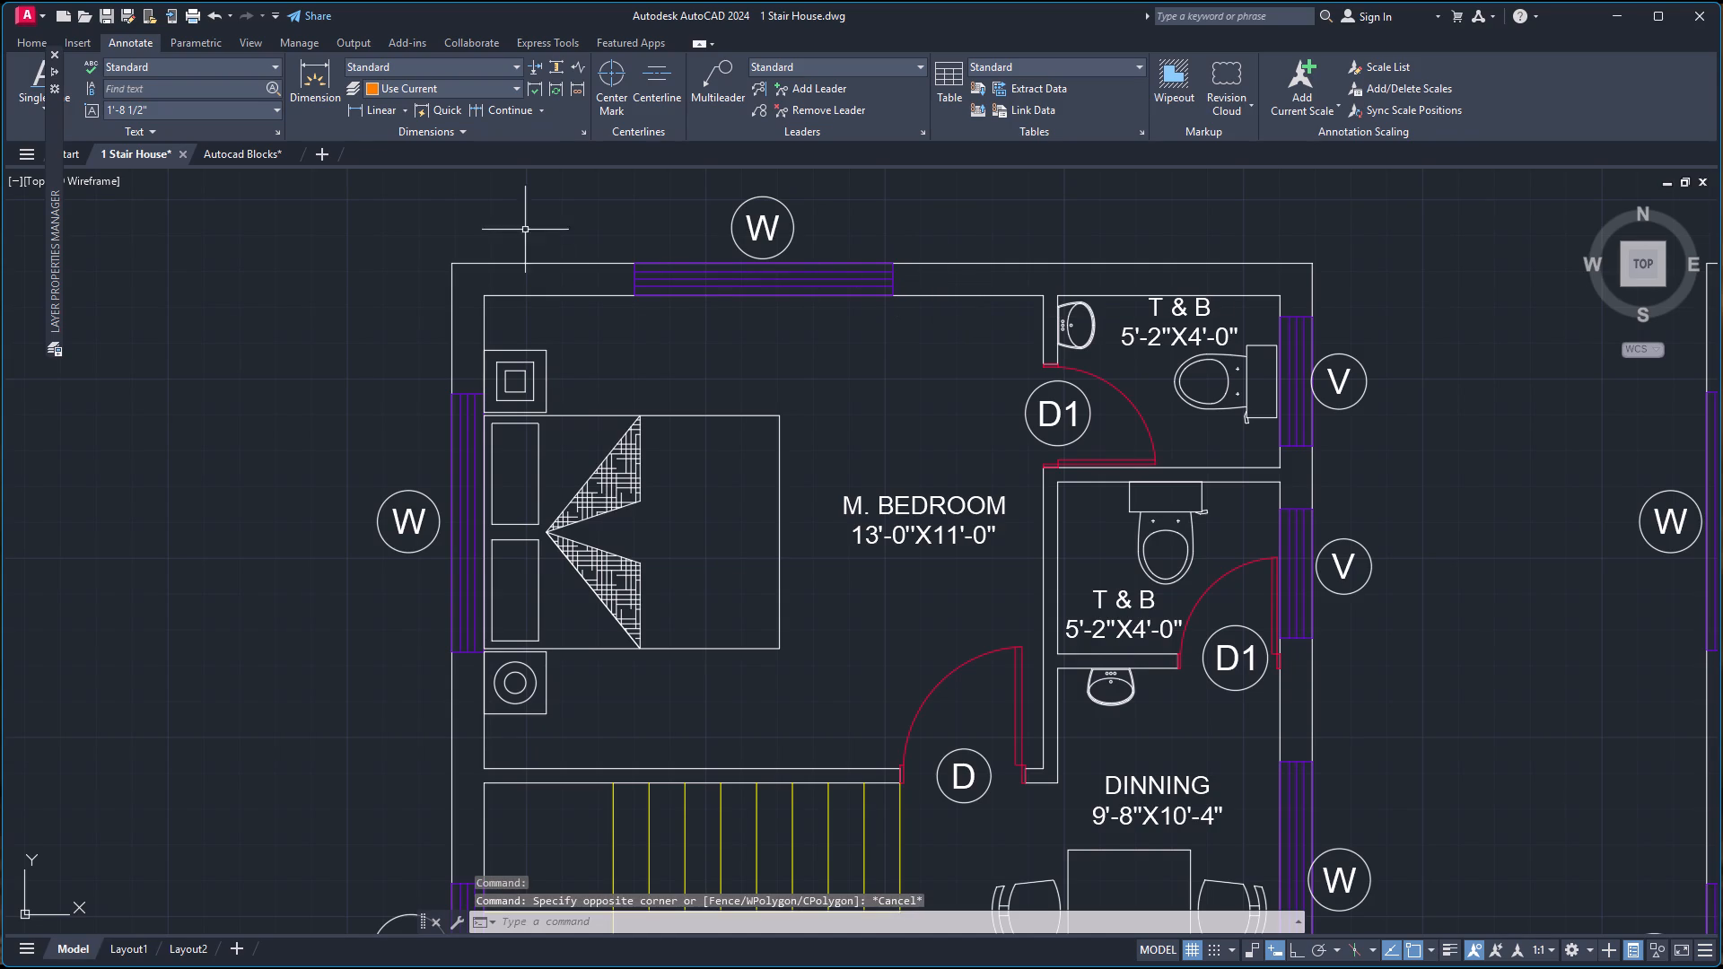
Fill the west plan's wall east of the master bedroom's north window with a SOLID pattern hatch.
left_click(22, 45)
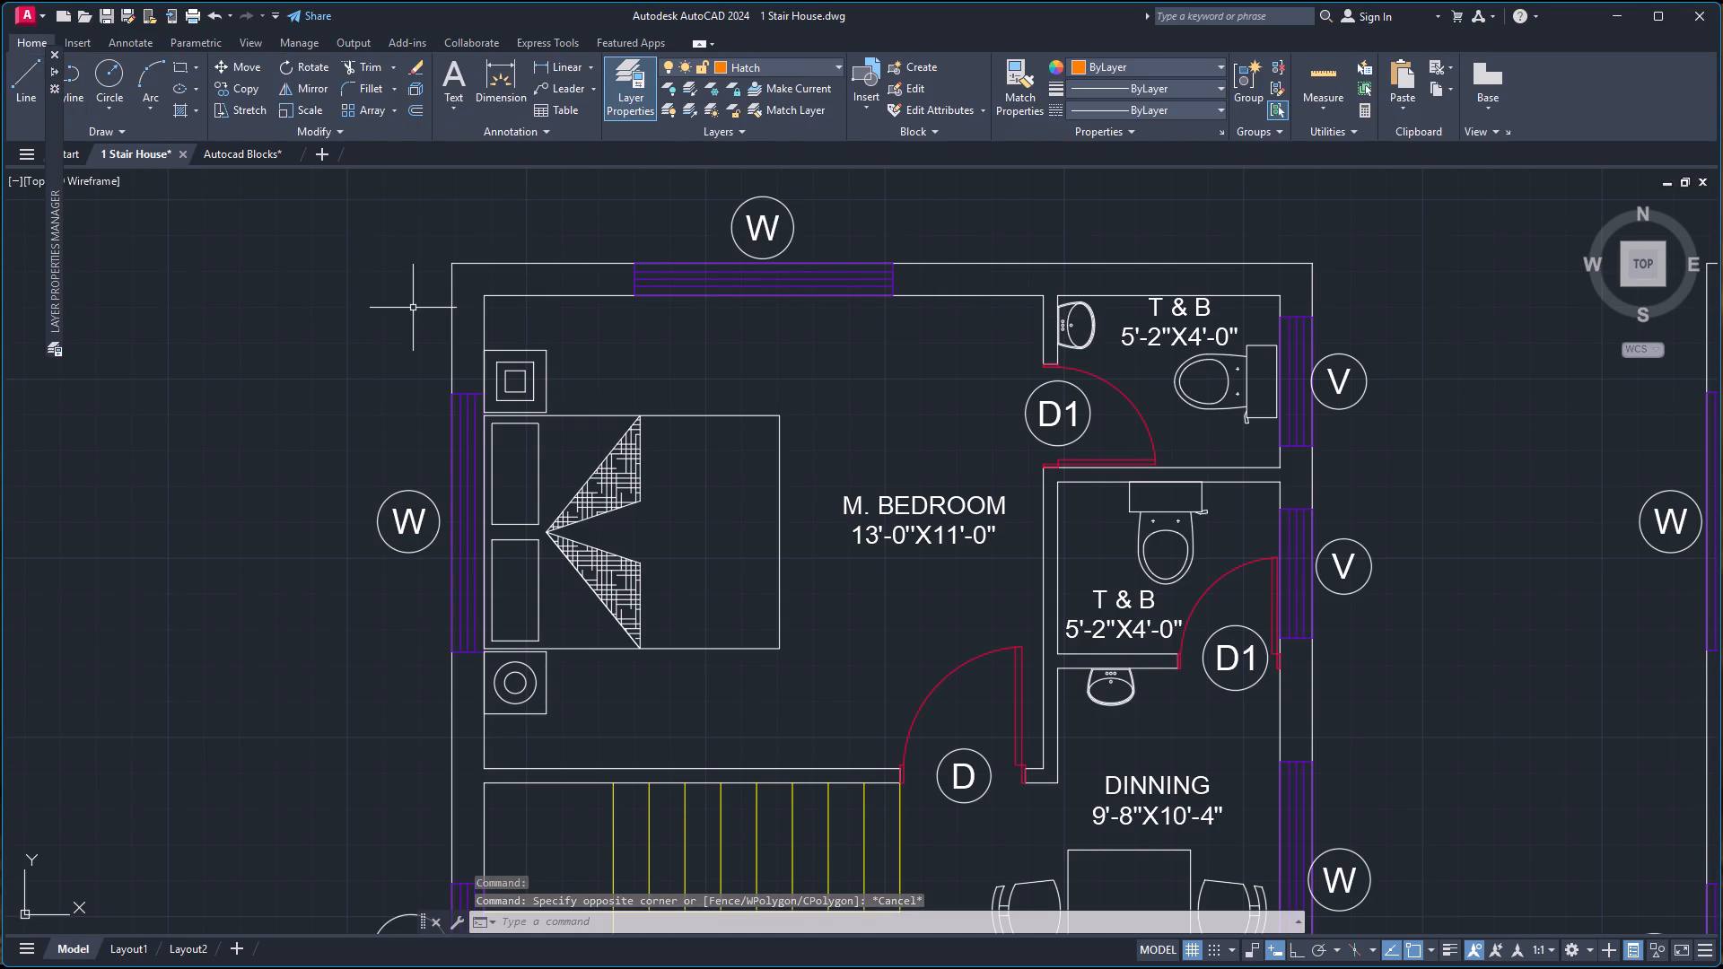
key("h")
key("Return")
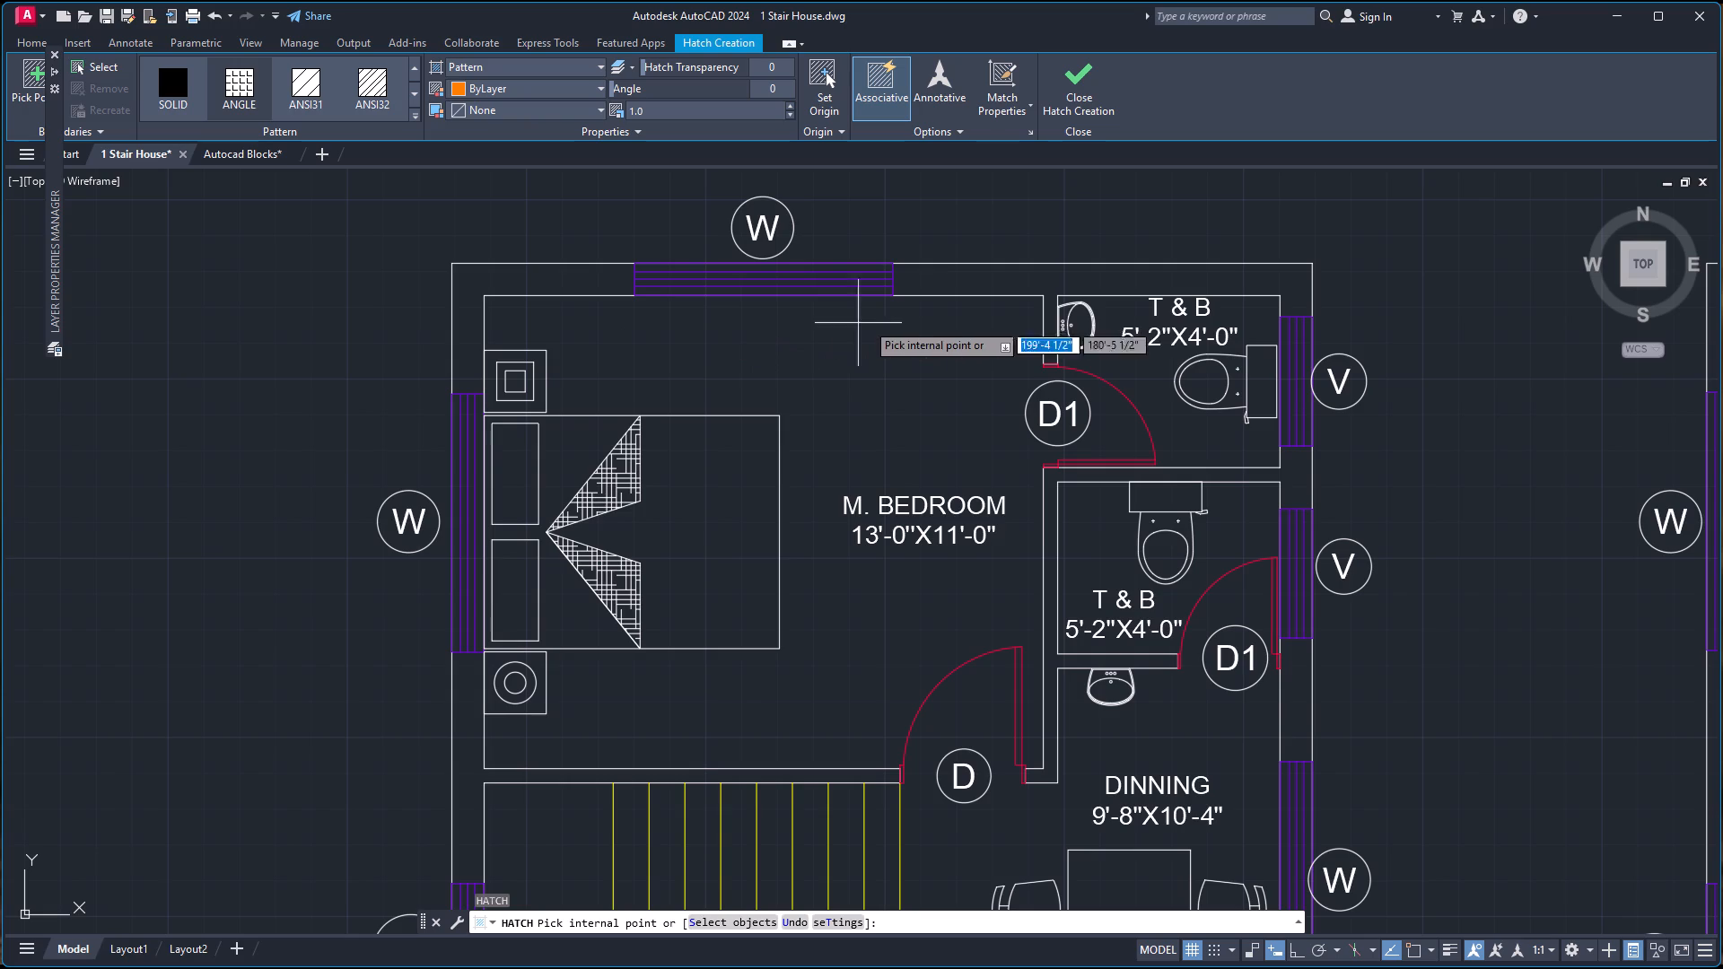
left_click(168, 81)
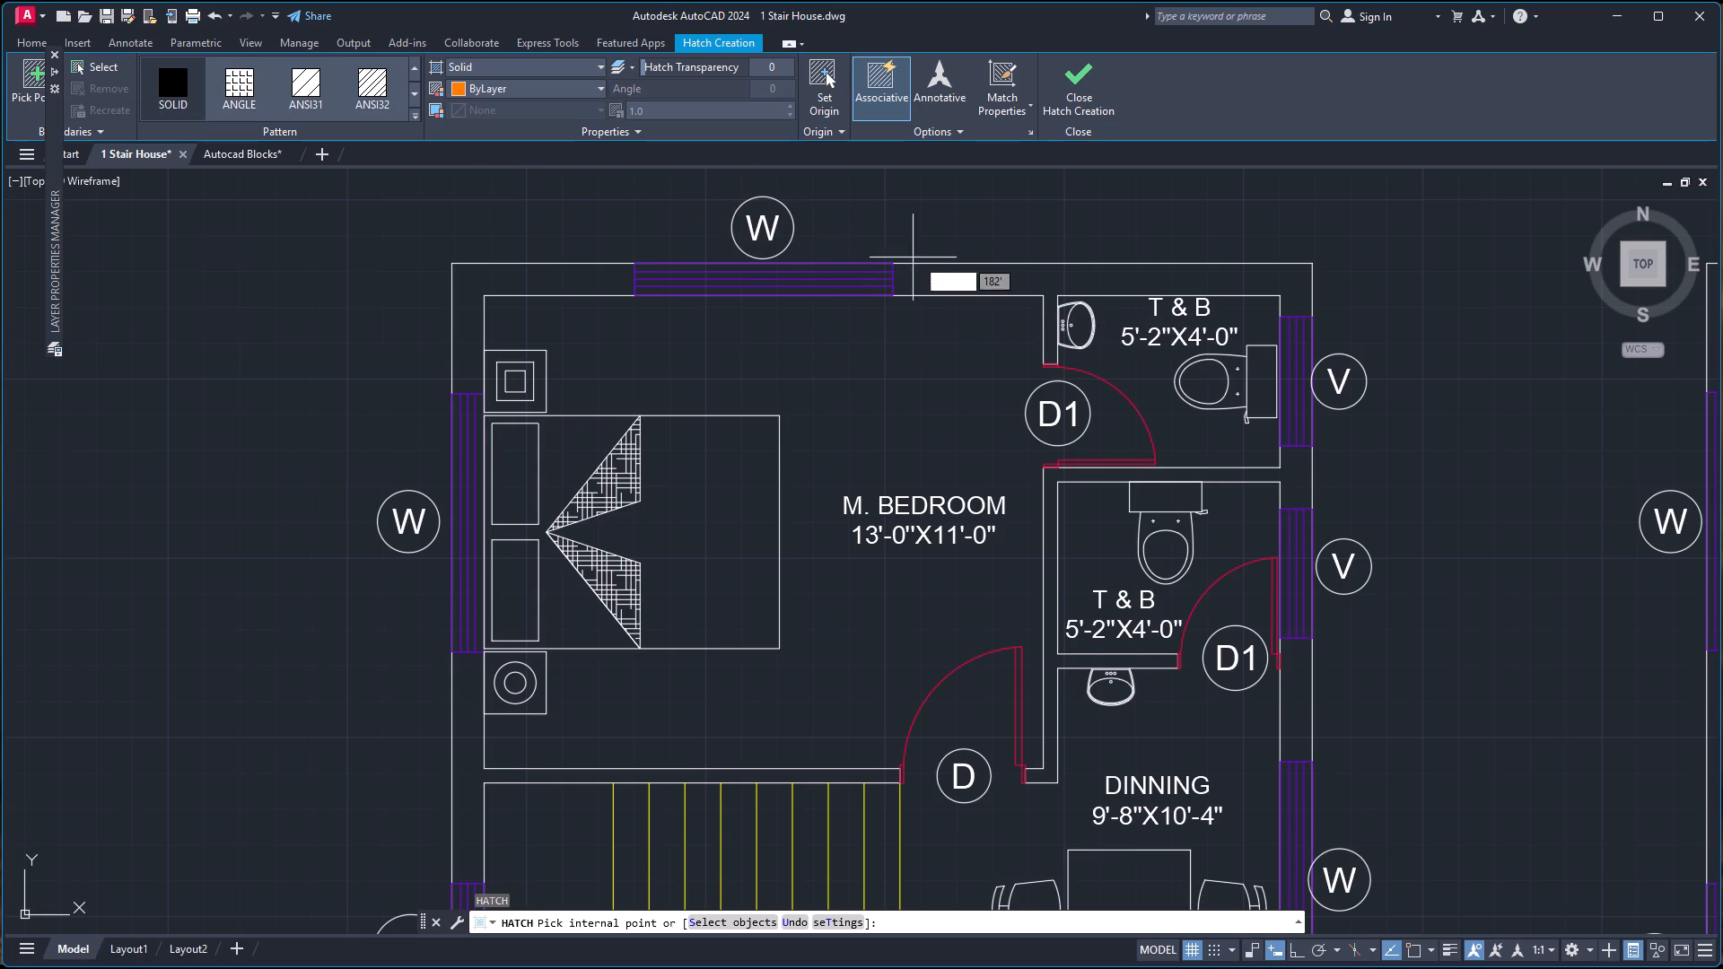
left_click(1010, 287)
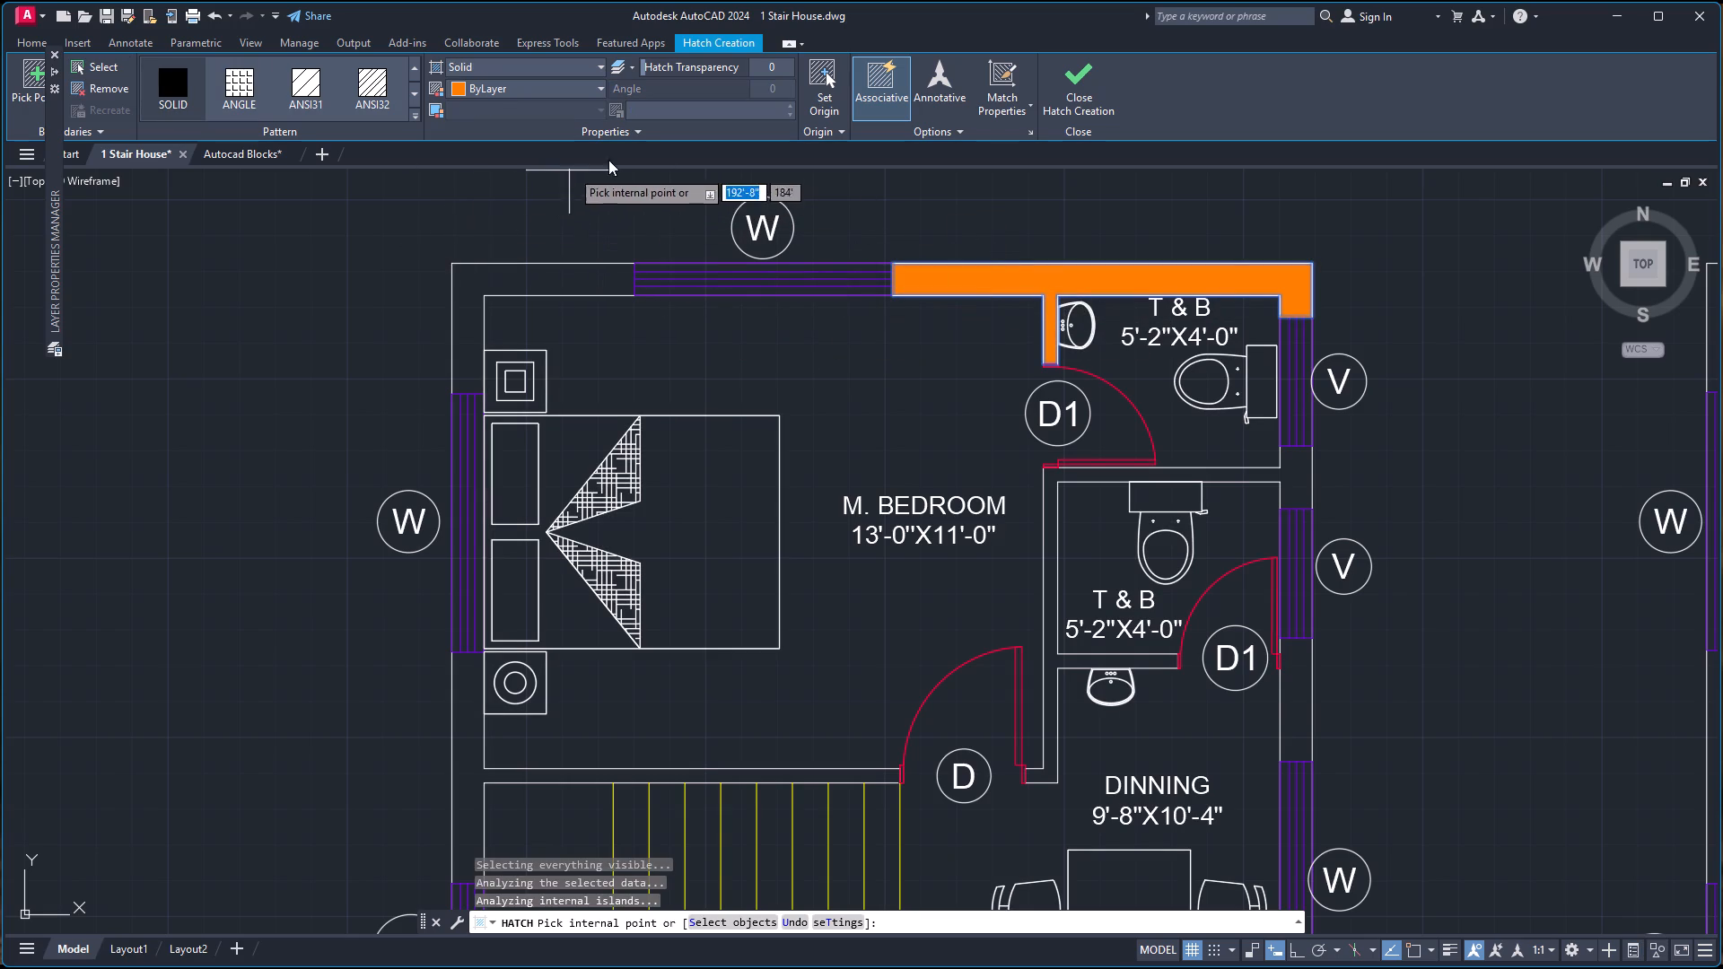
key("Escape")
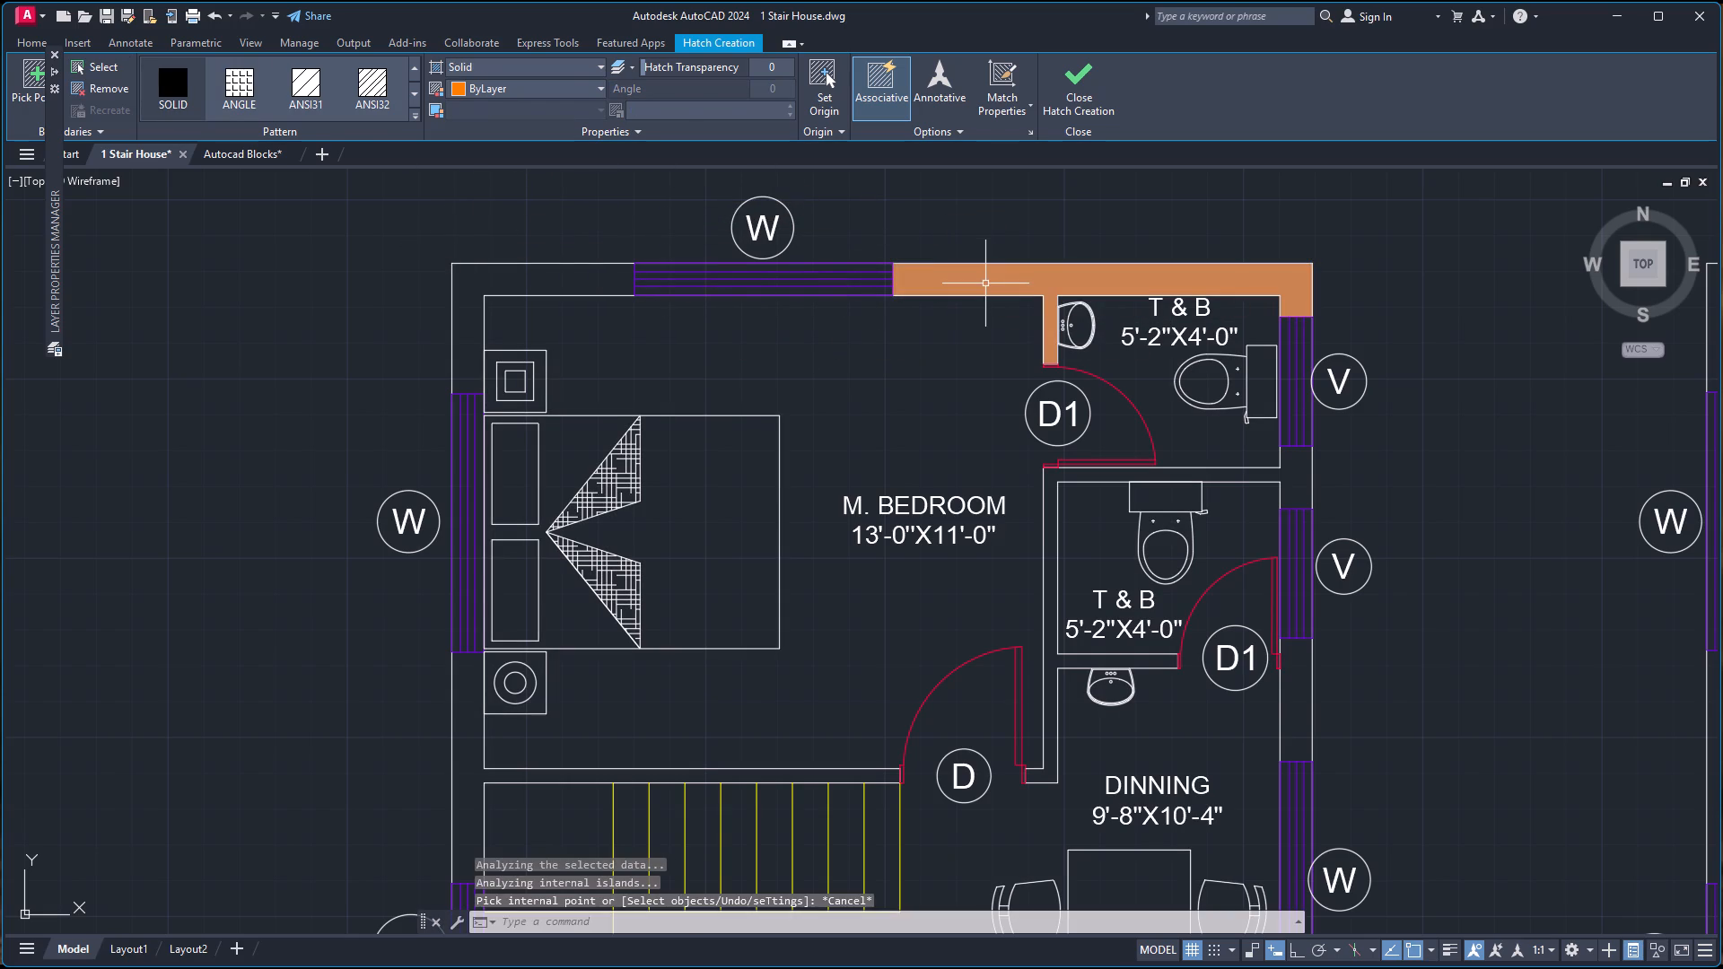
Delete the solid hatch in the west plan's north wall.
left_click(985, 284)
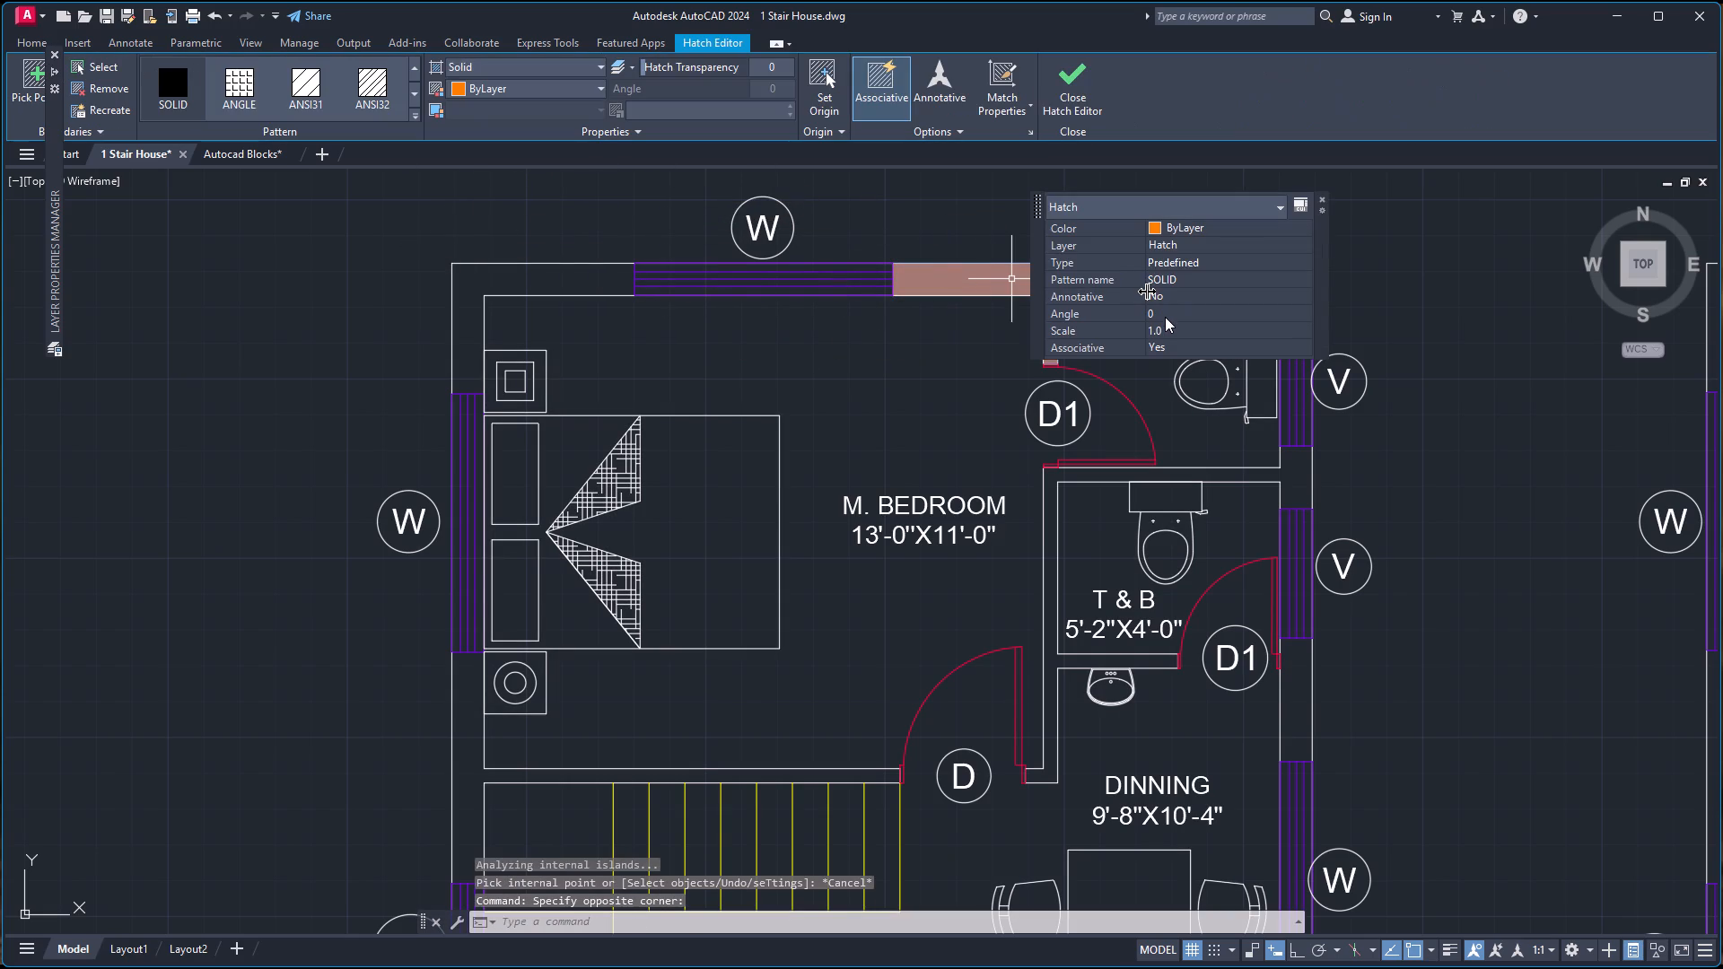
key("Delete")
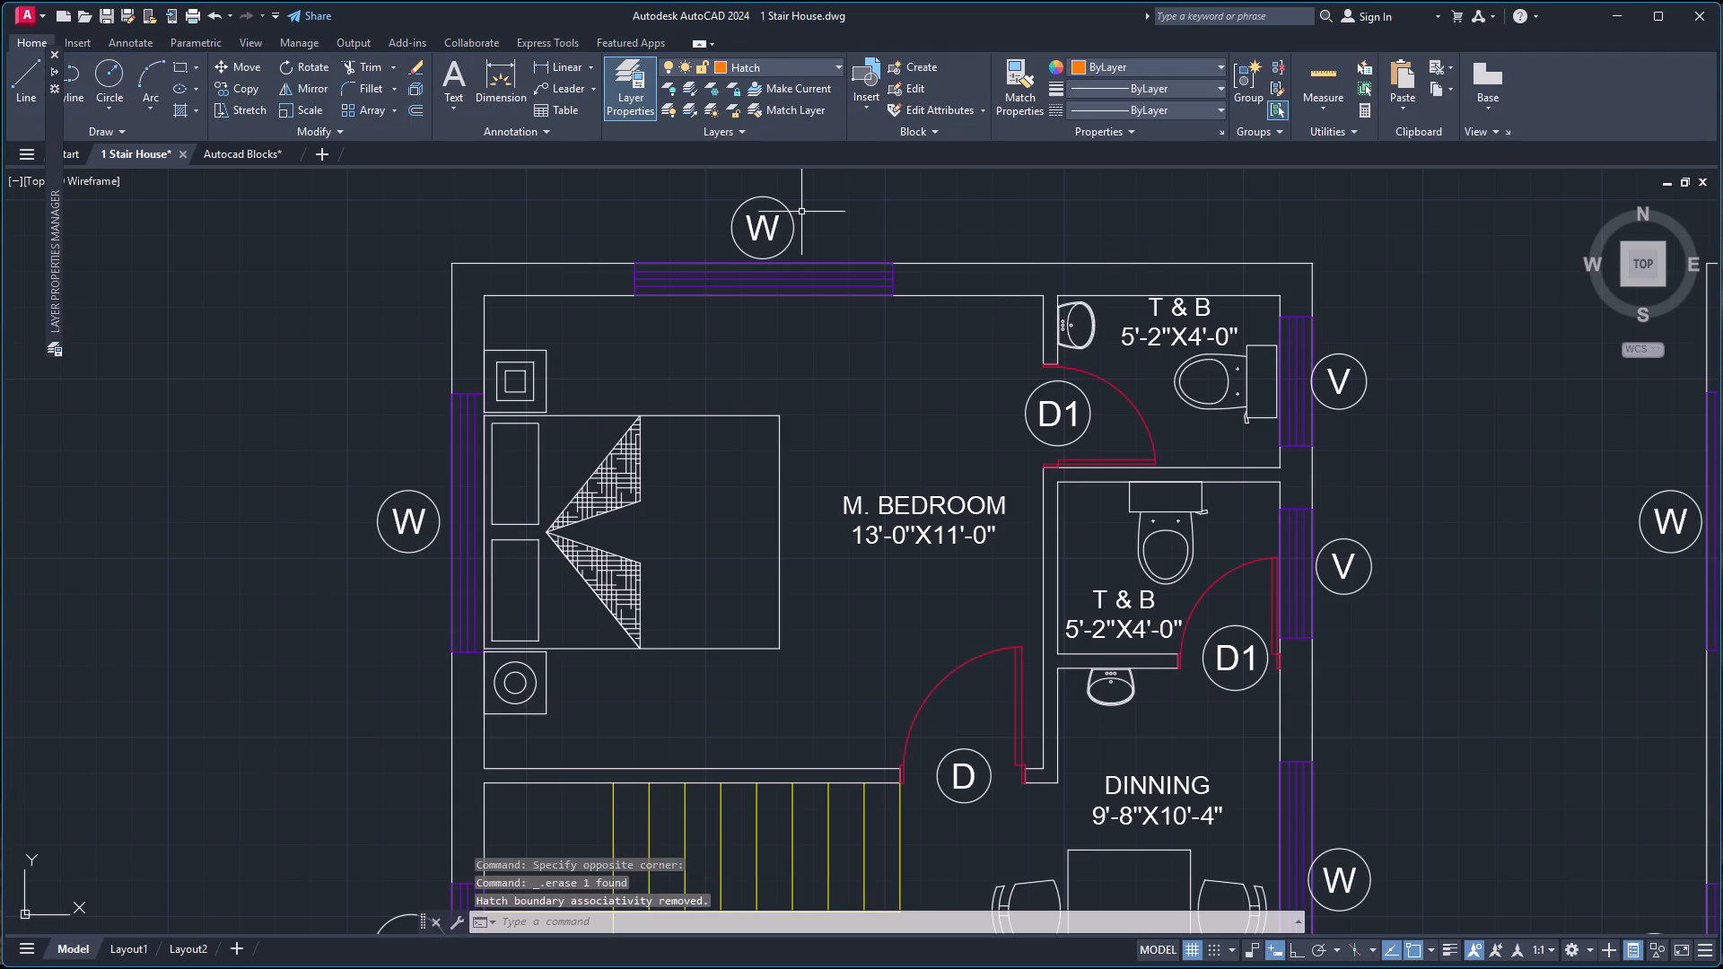
Hatch the walls around the west plan's master bedroom and both toilets with a solid fill at transparency 40.
key("h")
key("Return")
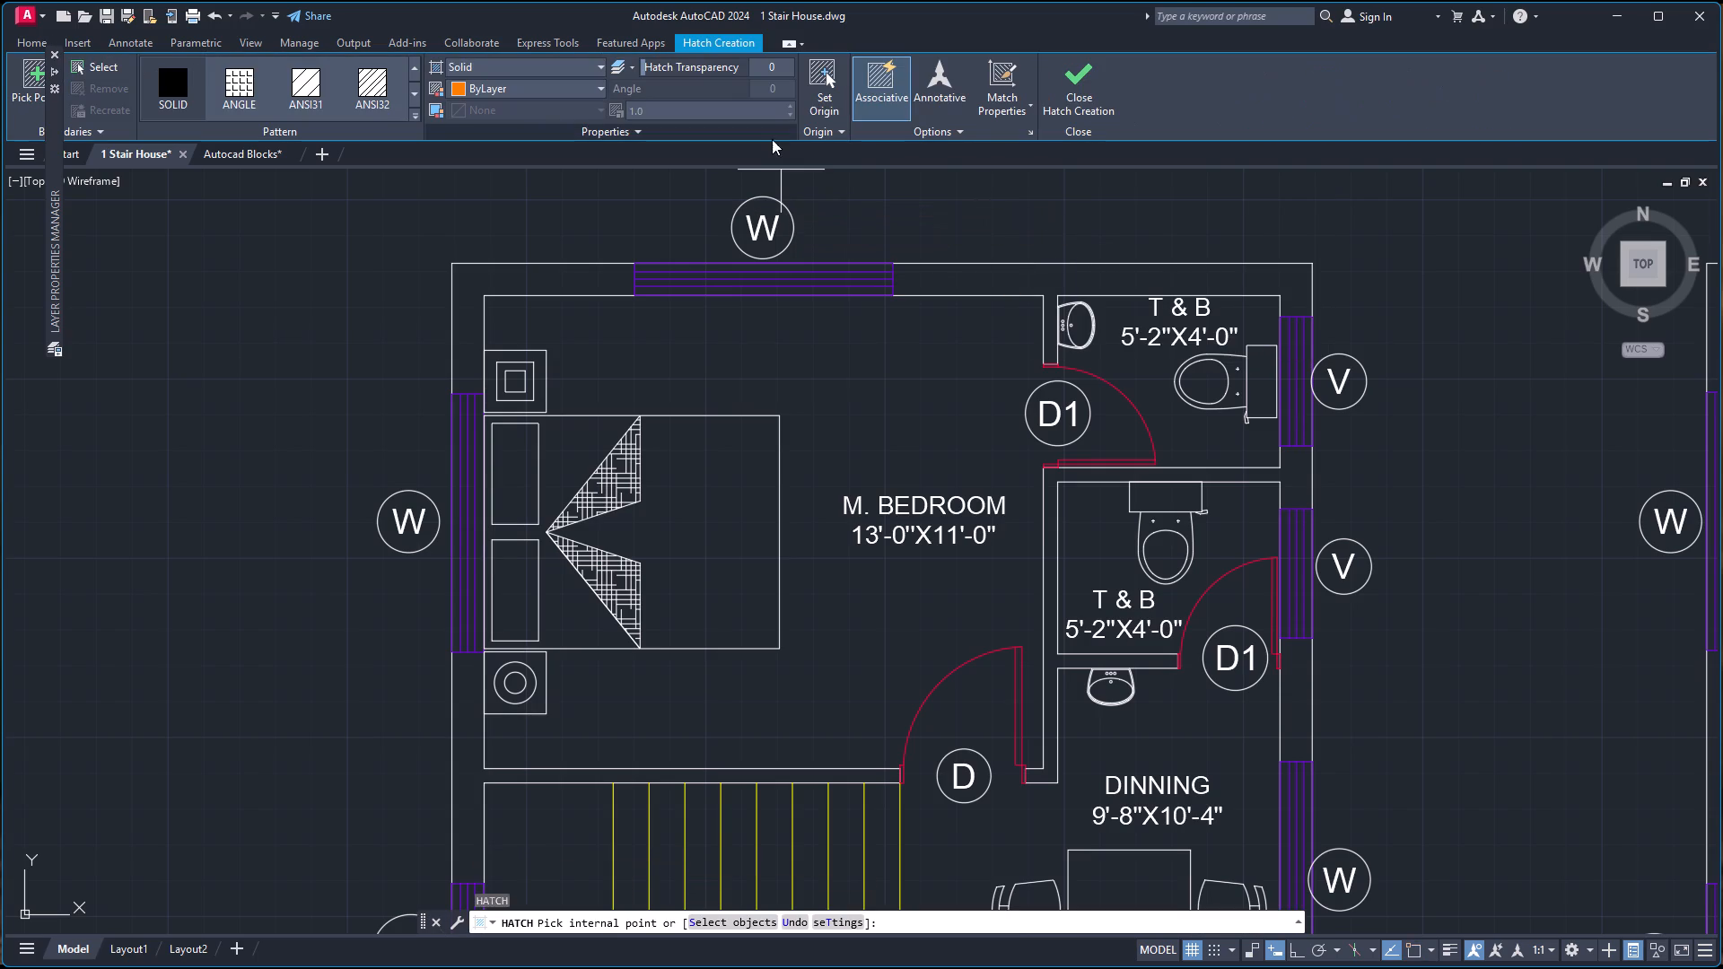
left_click(777, 69)
type("40")
key("Return")
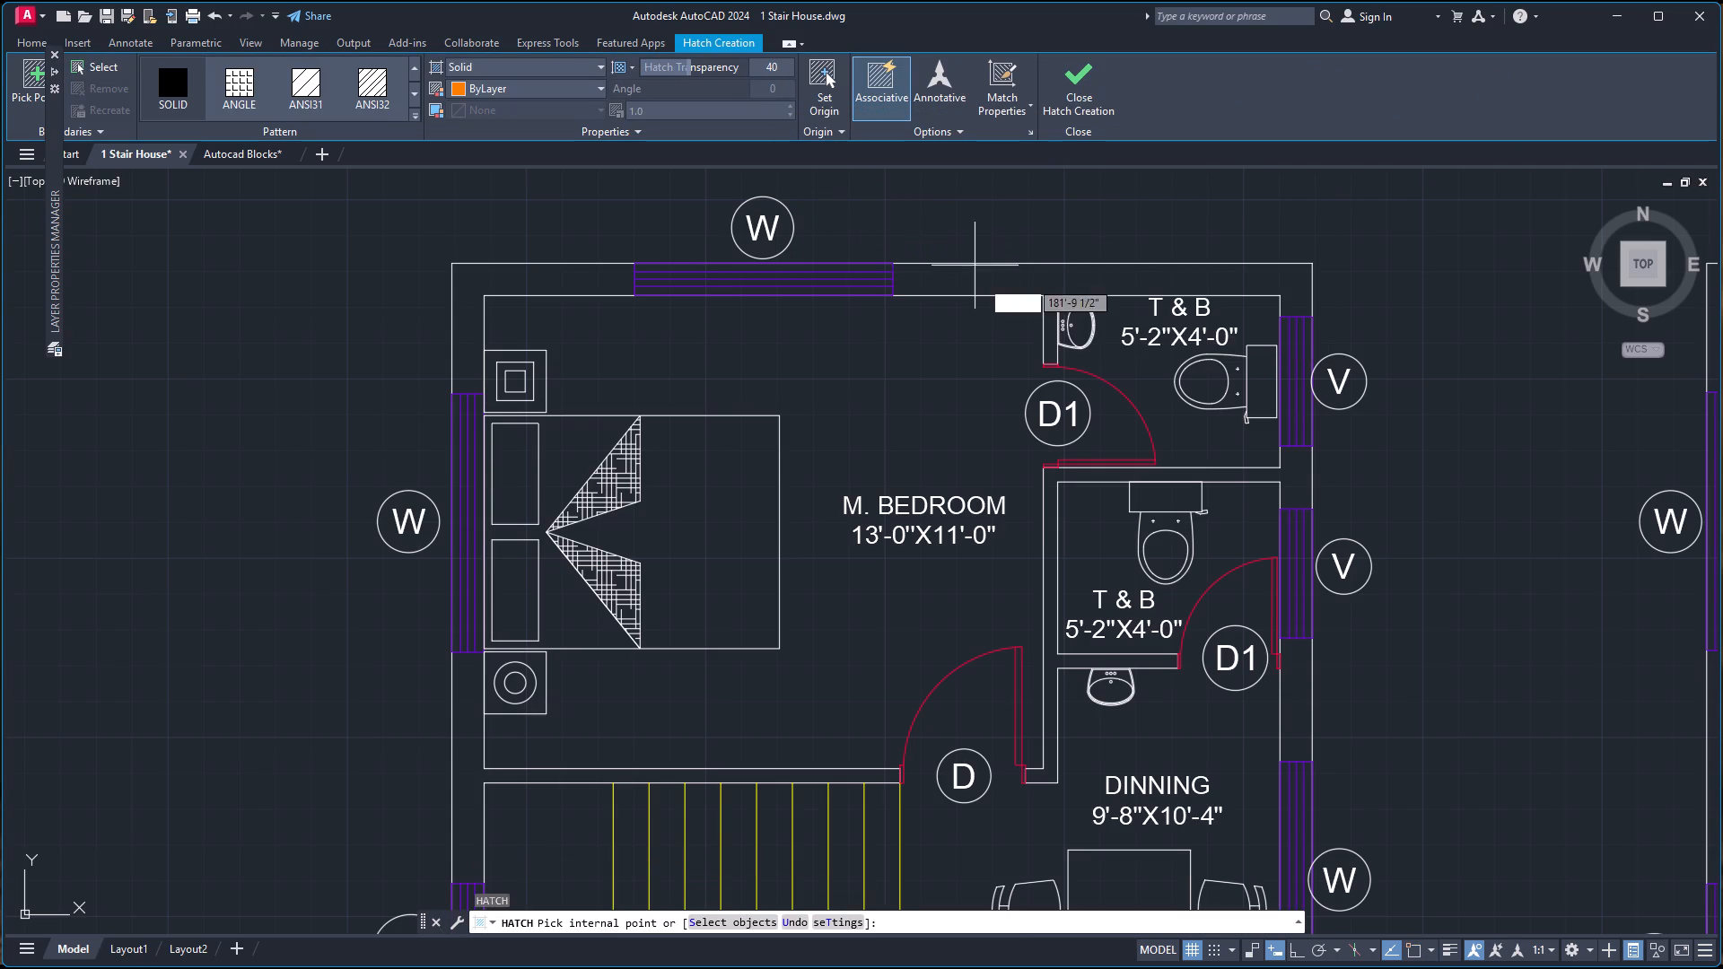
left_click(1025, 284)
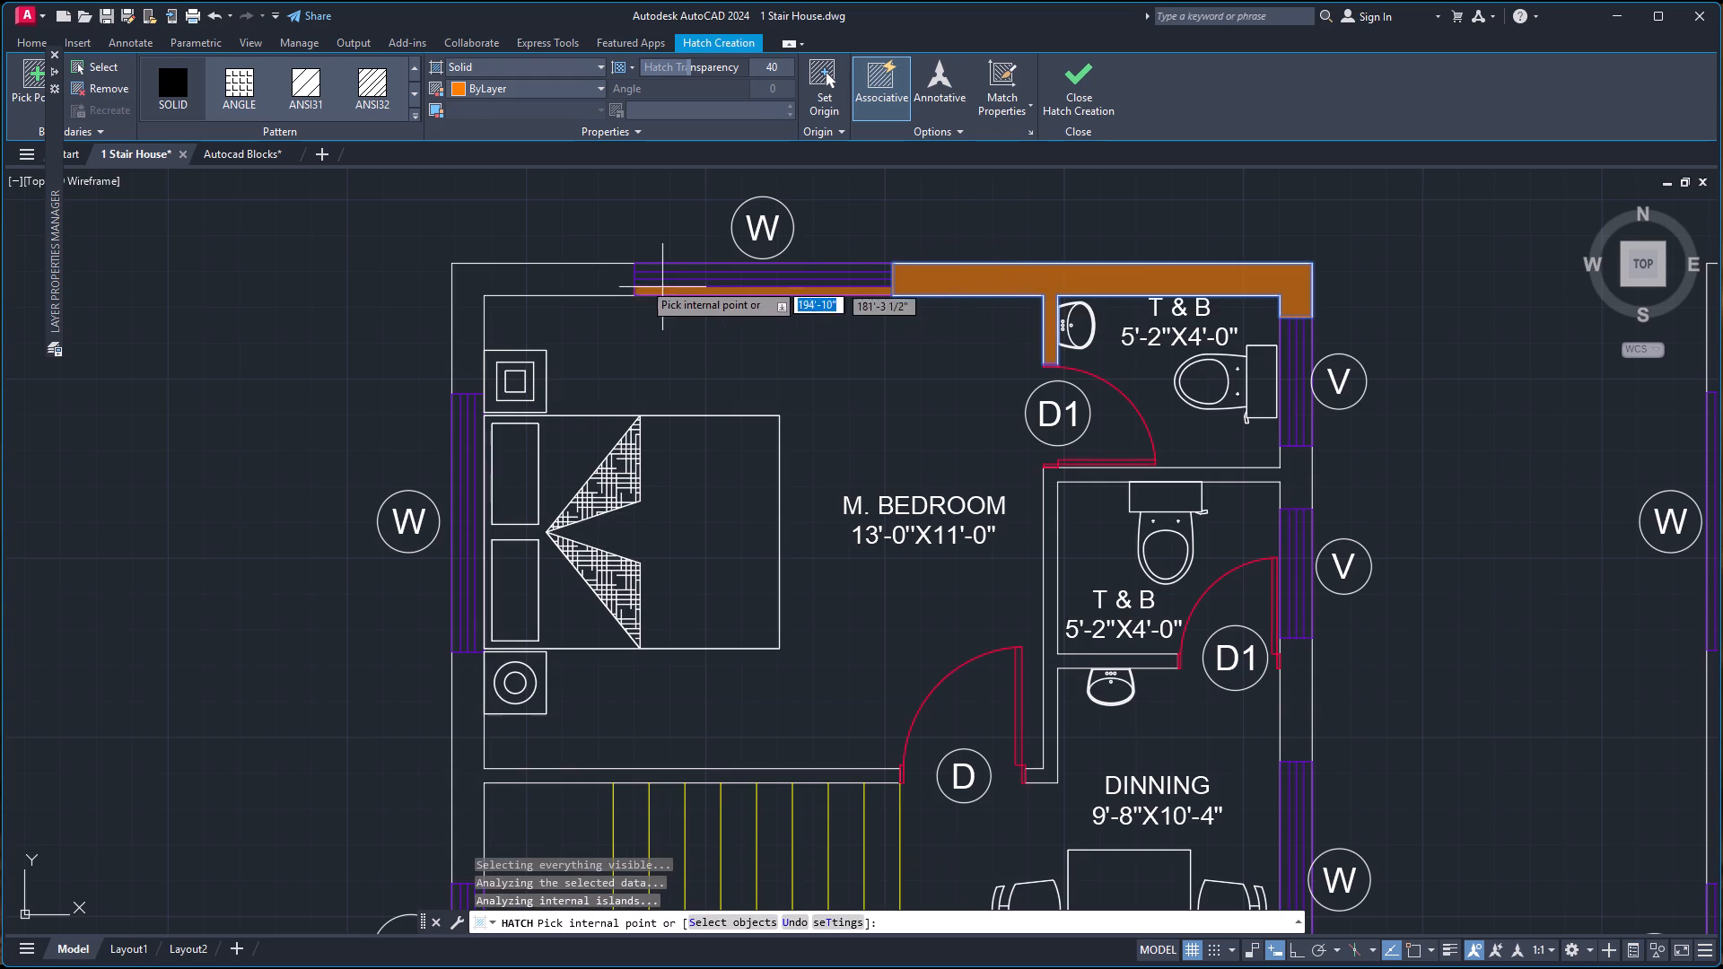
left_click(571, 270)
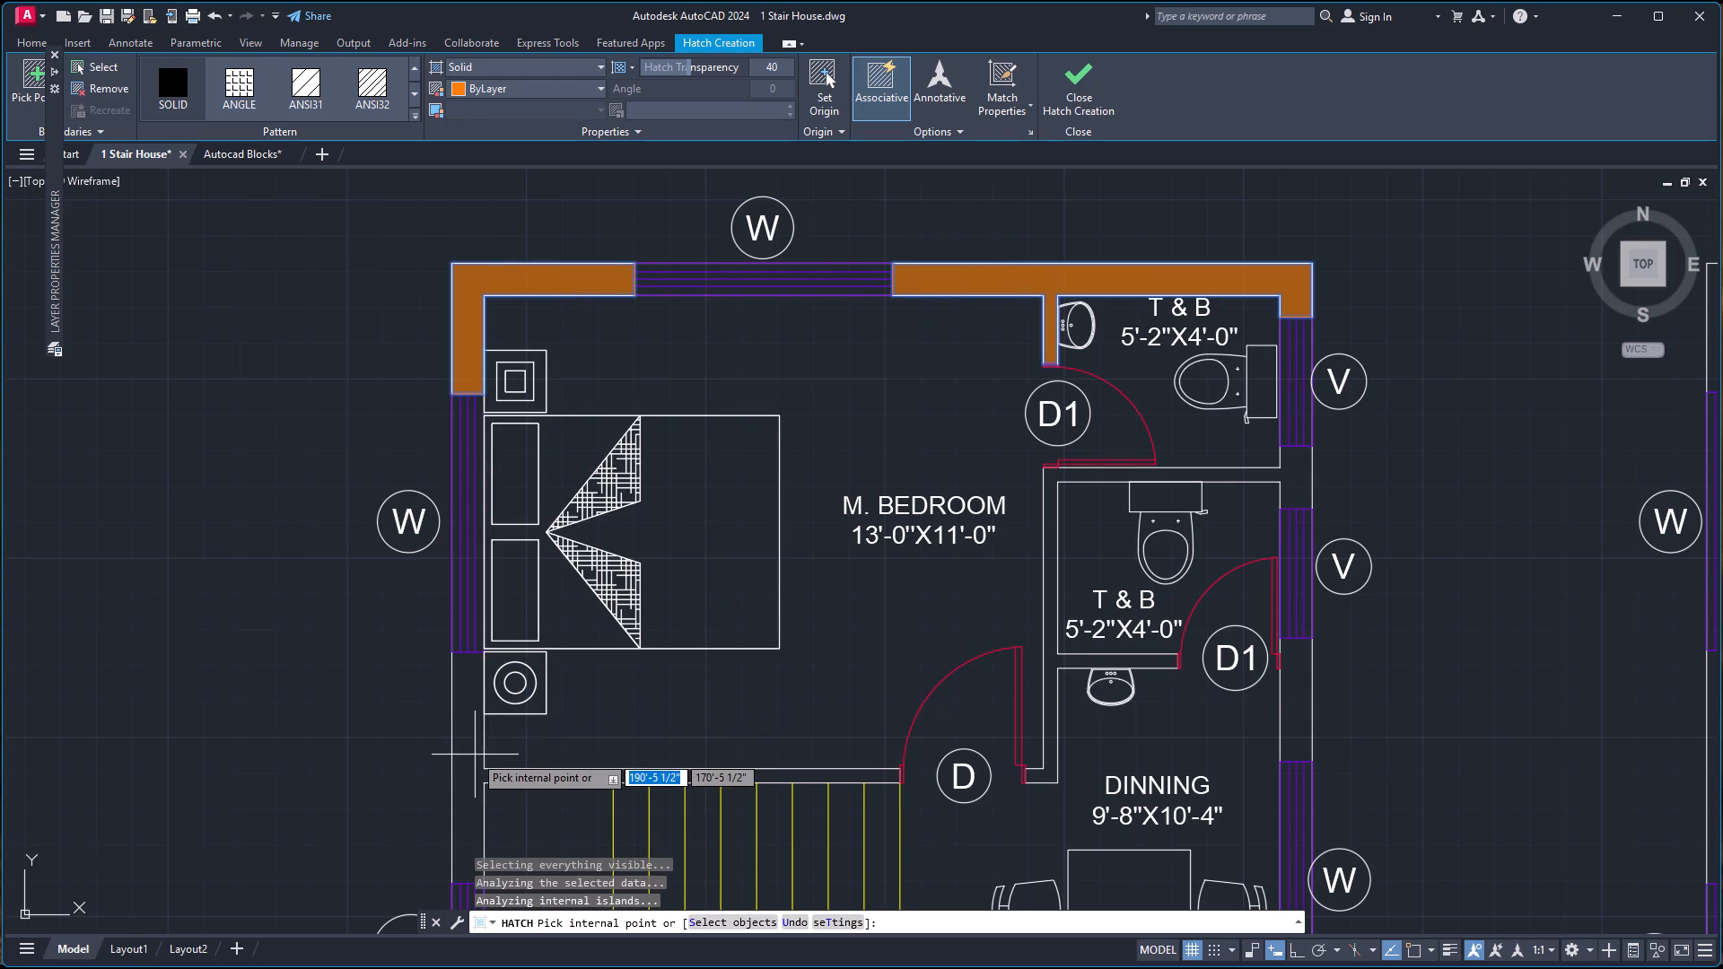
left_click(474, 755)
scroll(476, 746, "down", 3)
scroll(606, 781, "up", 3)
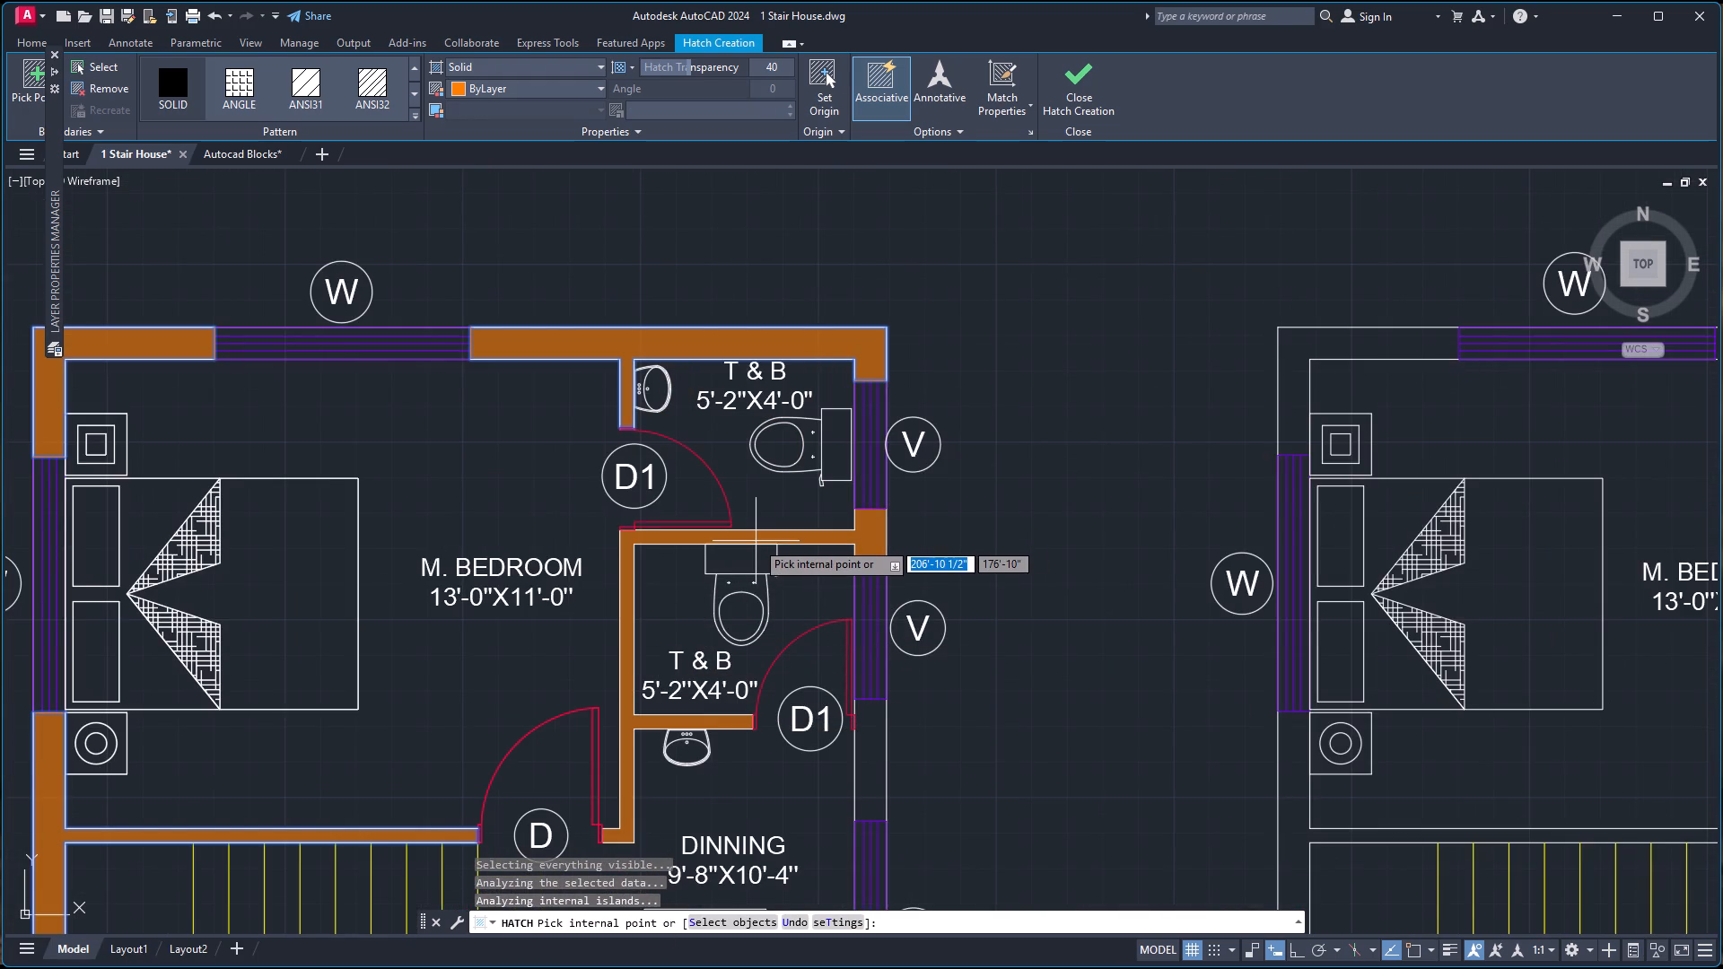
left_click(756, 541)
left_click(867, 769)
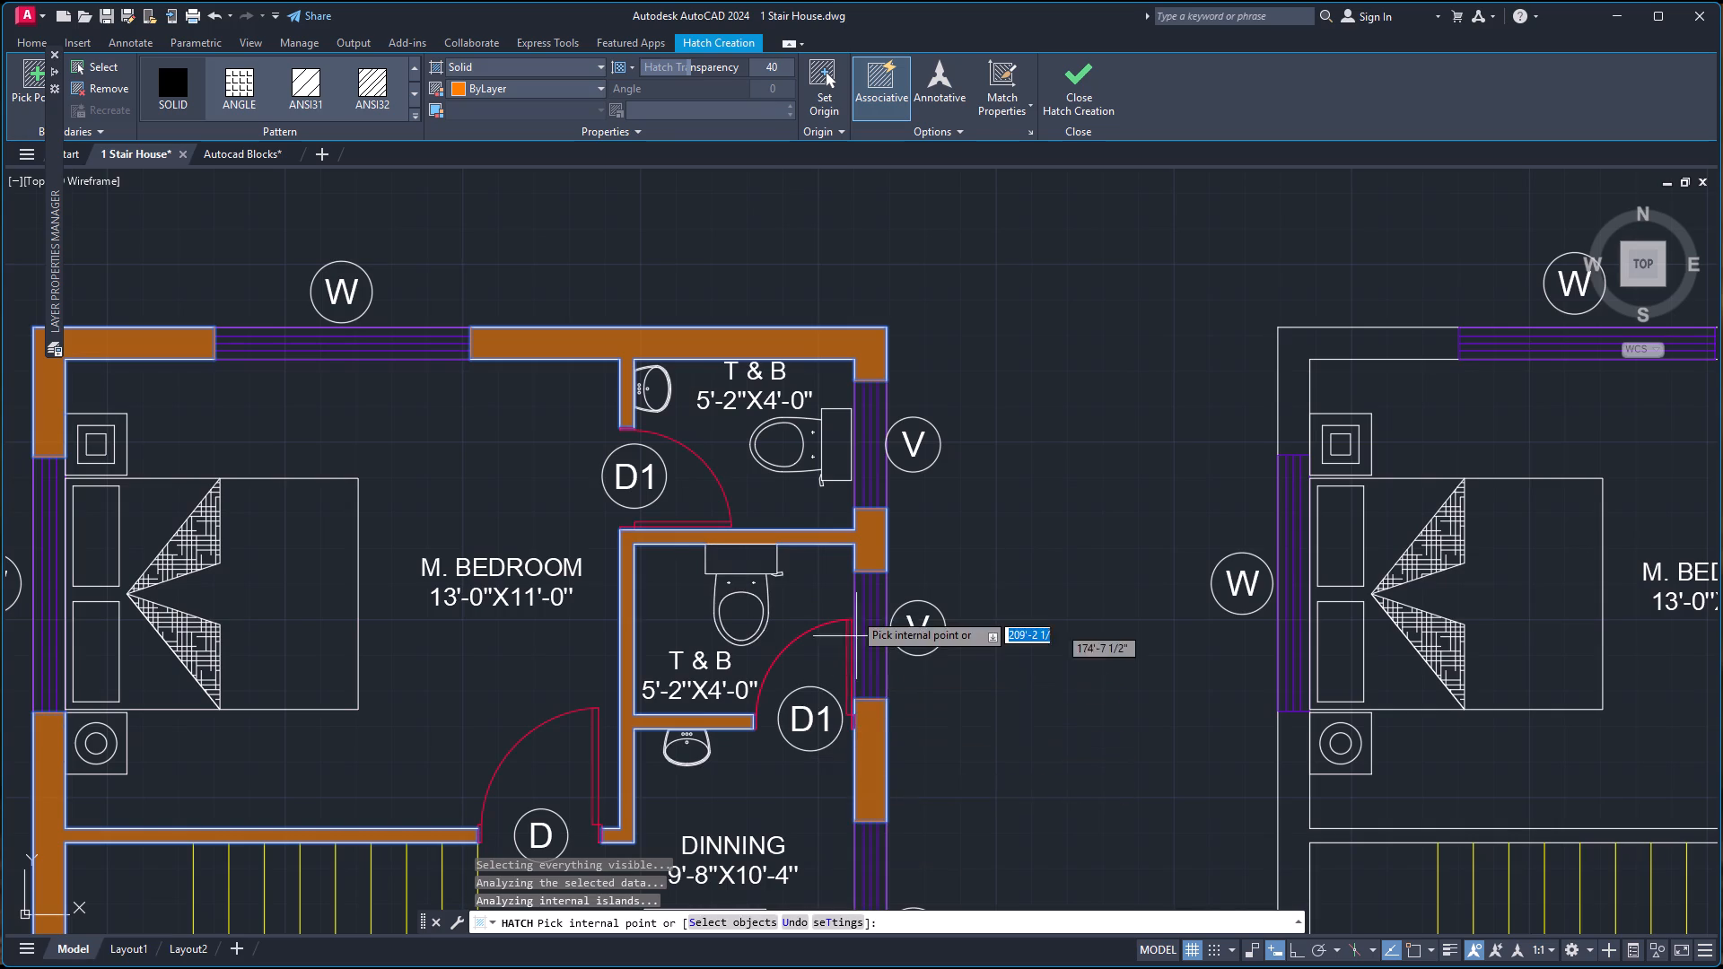
Extend the solid hatch to the west plan's remaining walls around the stair, living hall, kitchen and main door.
scroll(853, 611, "down", 4)
scroll(838, 781, "up", 2)
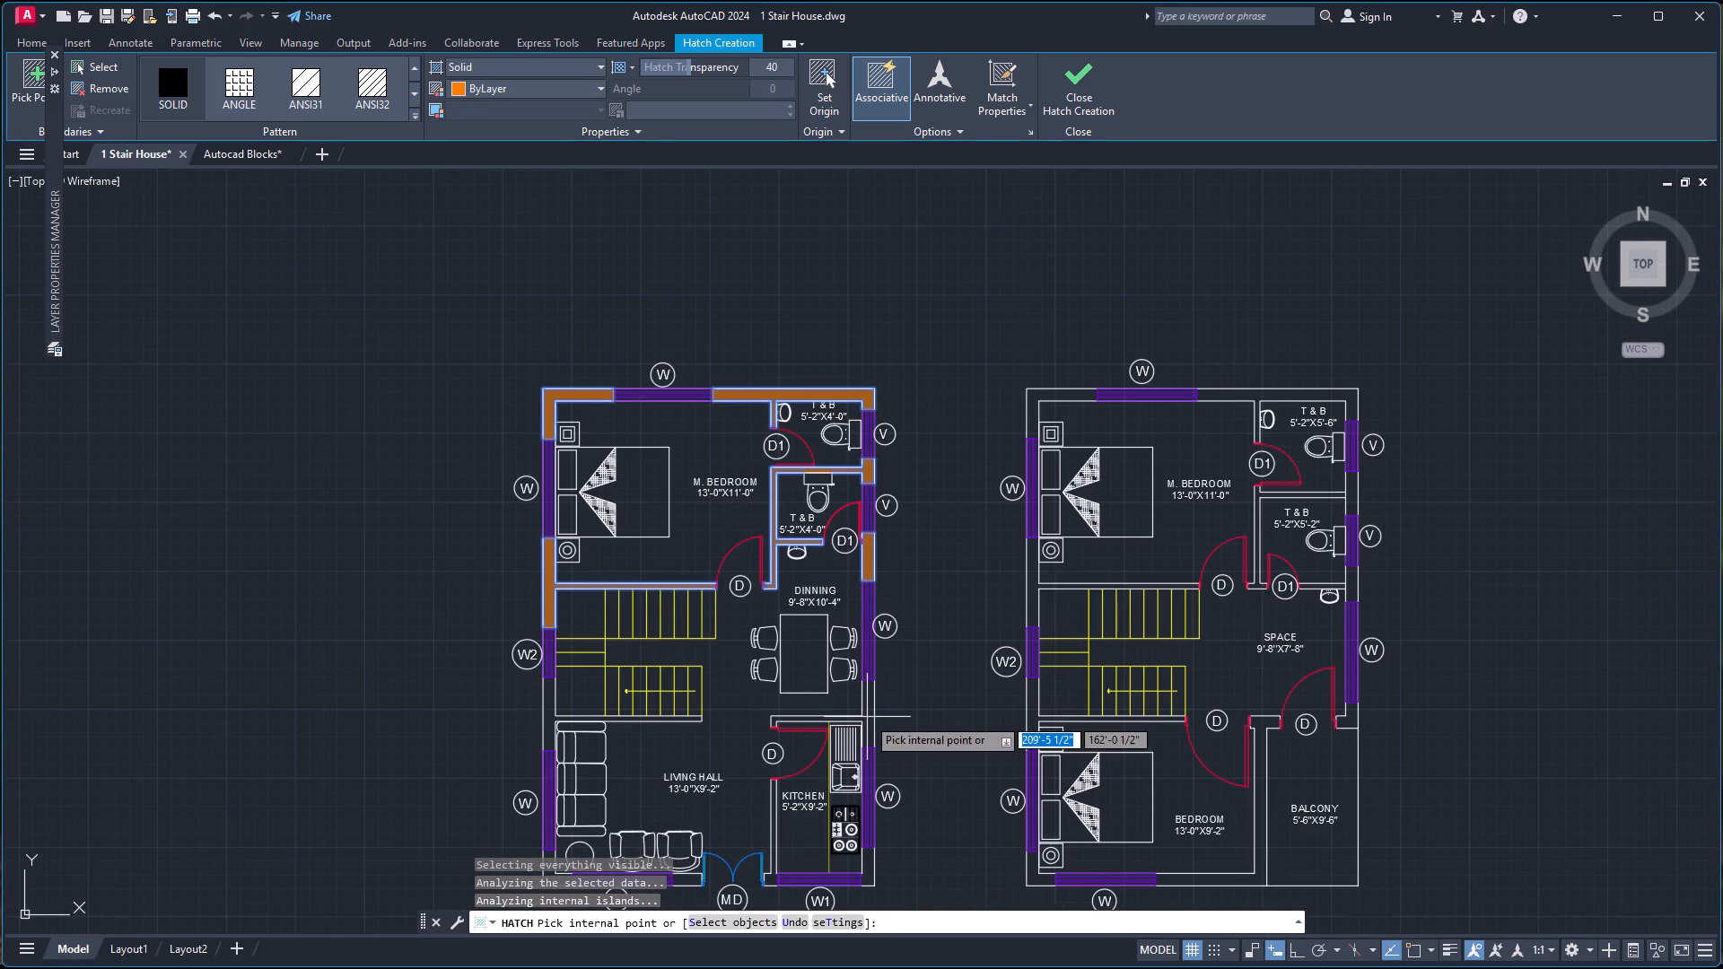
left_click(867, 717)
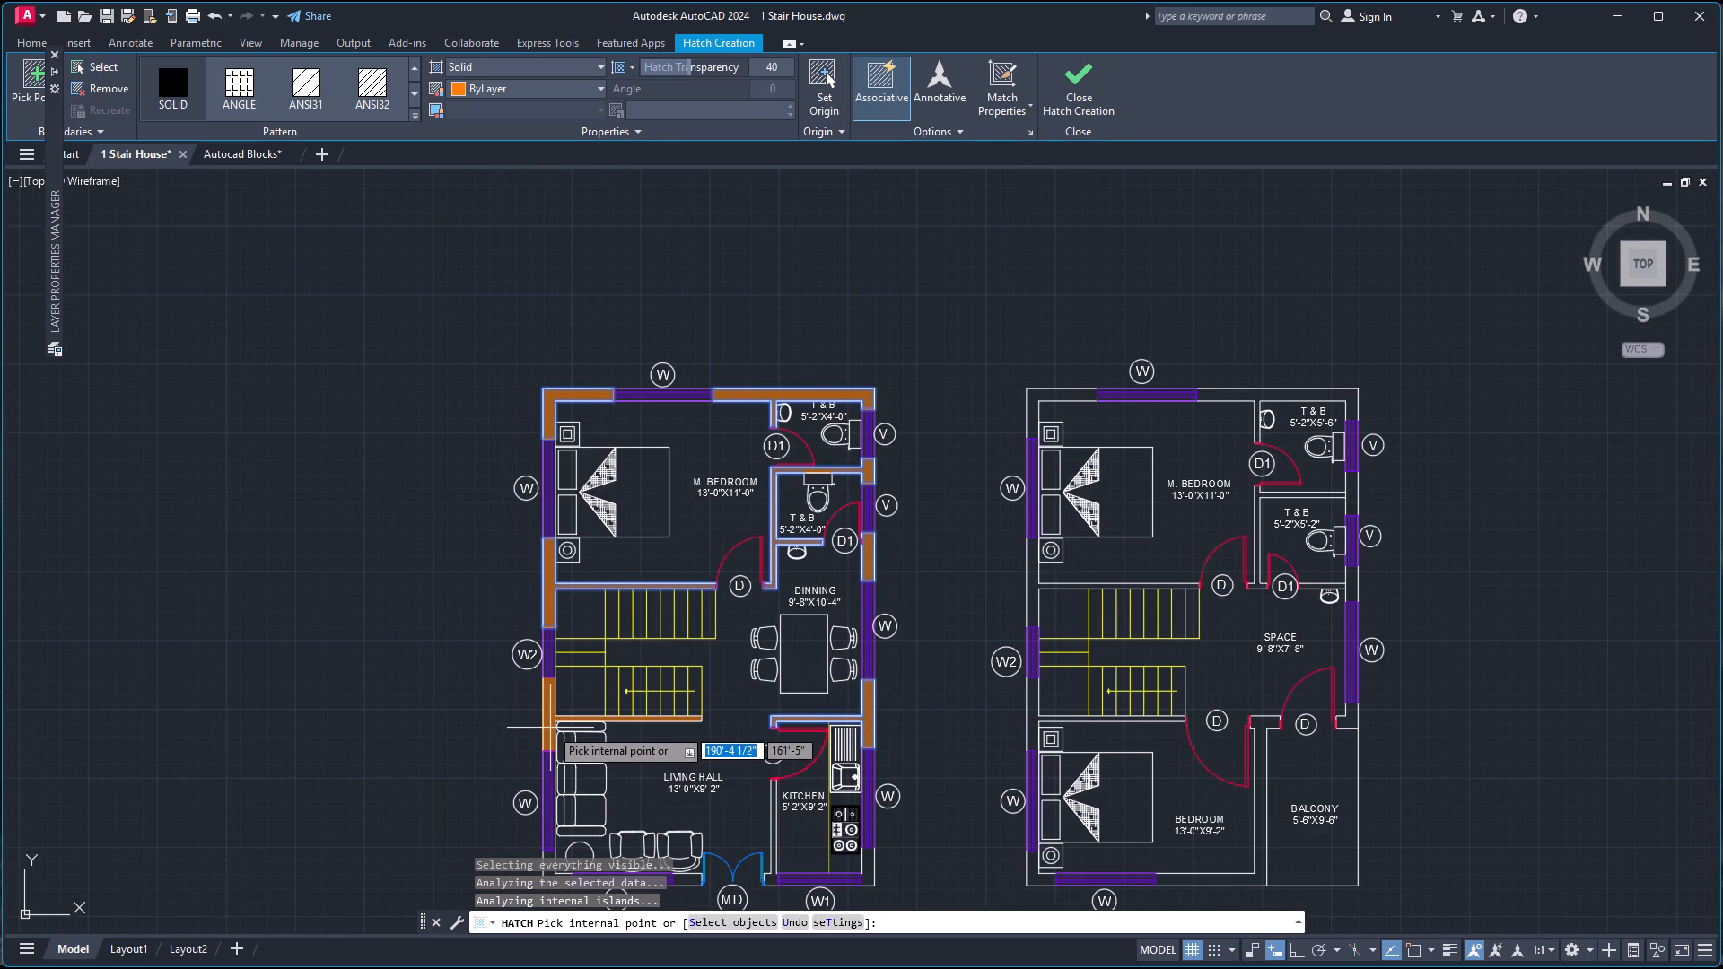
left_click(551, 726)
scroll(550, 728, "down", 2)
scroll(557, 799, "up", 4)
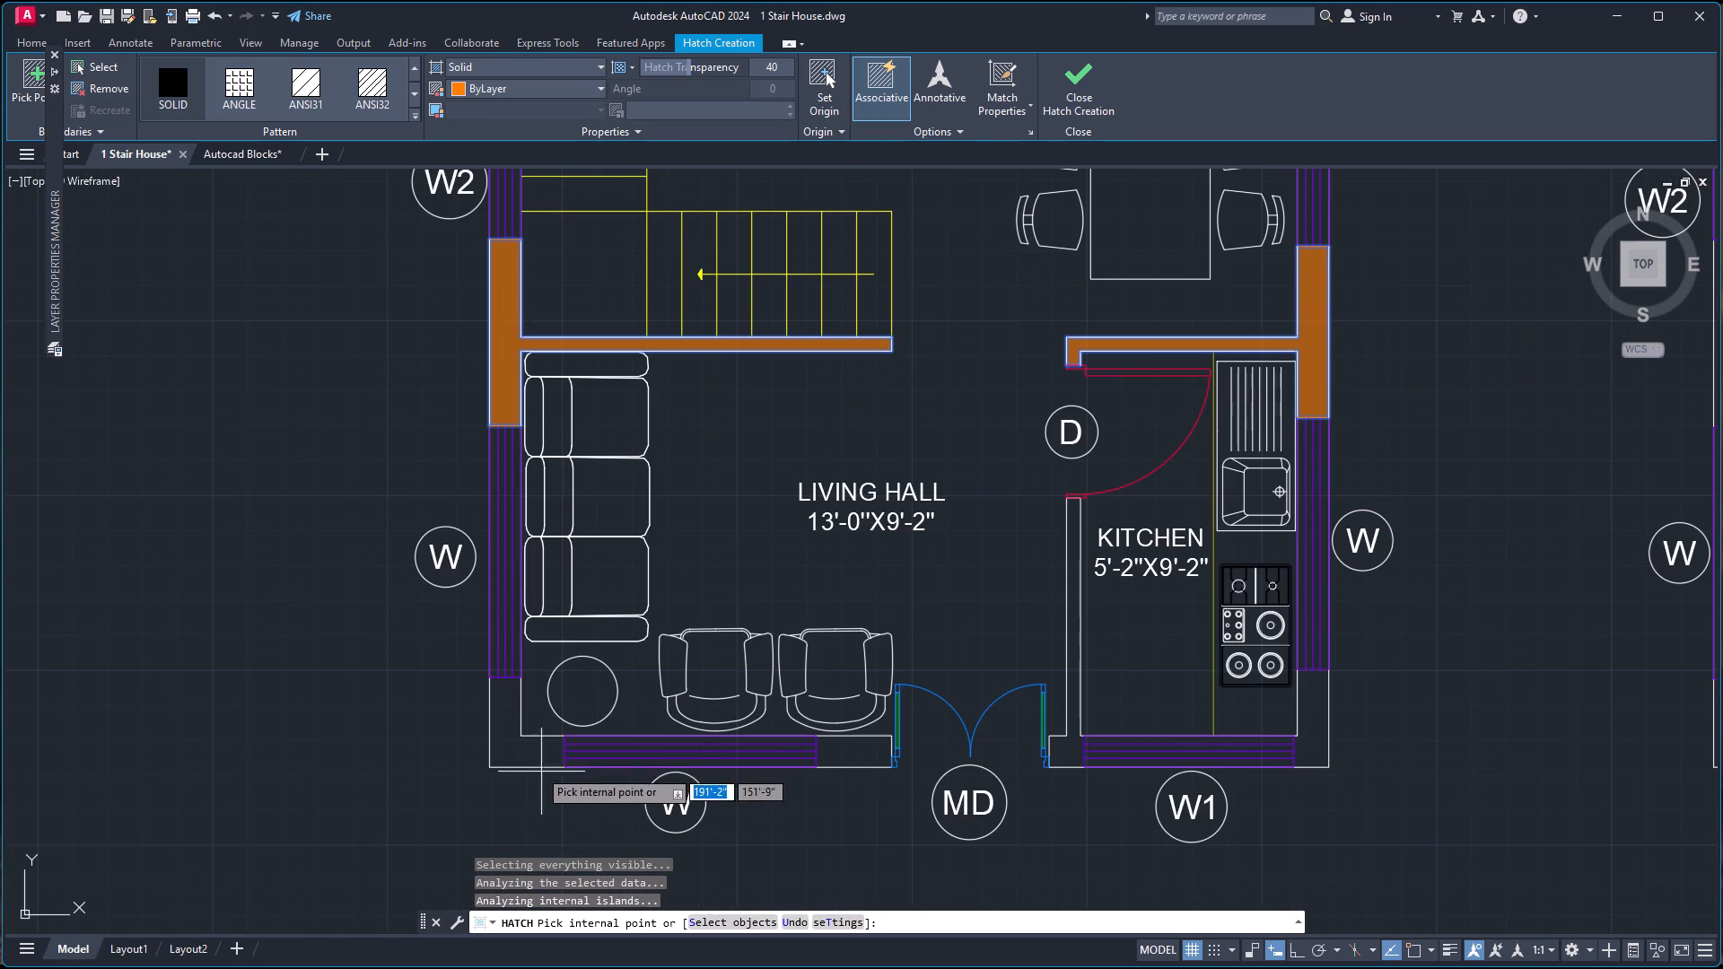
left_click(529, 754)
left_click(860, 761)
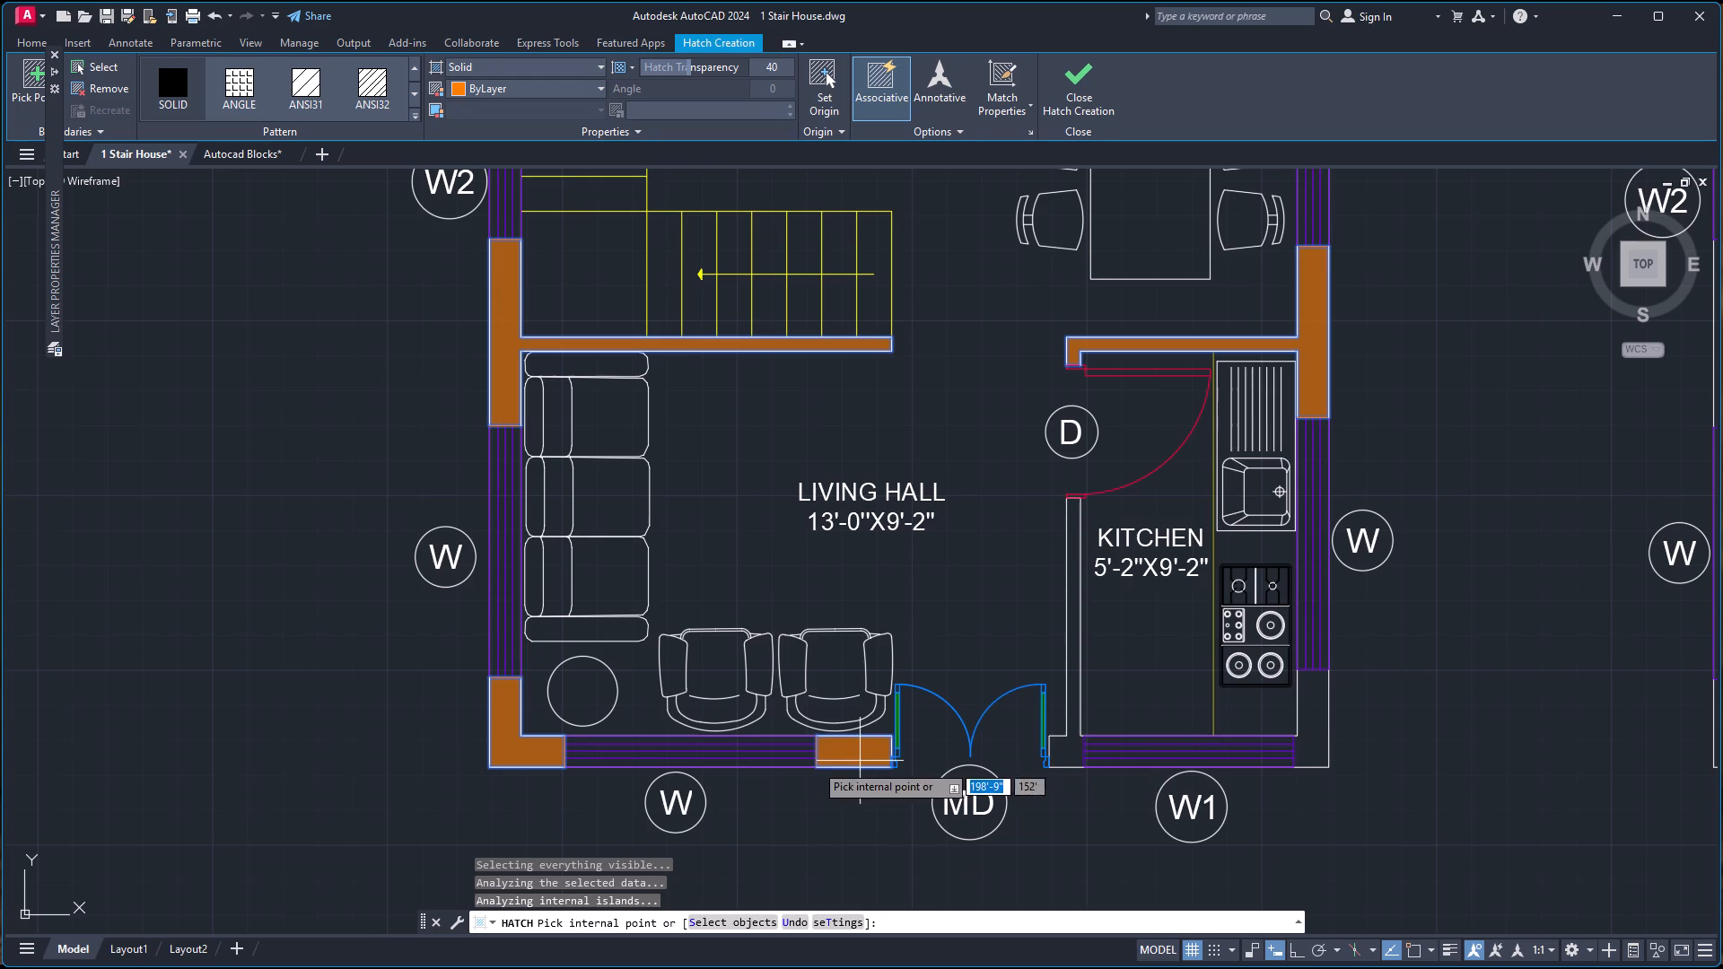
left_click(1080, 755)
left_click(1322, 747)
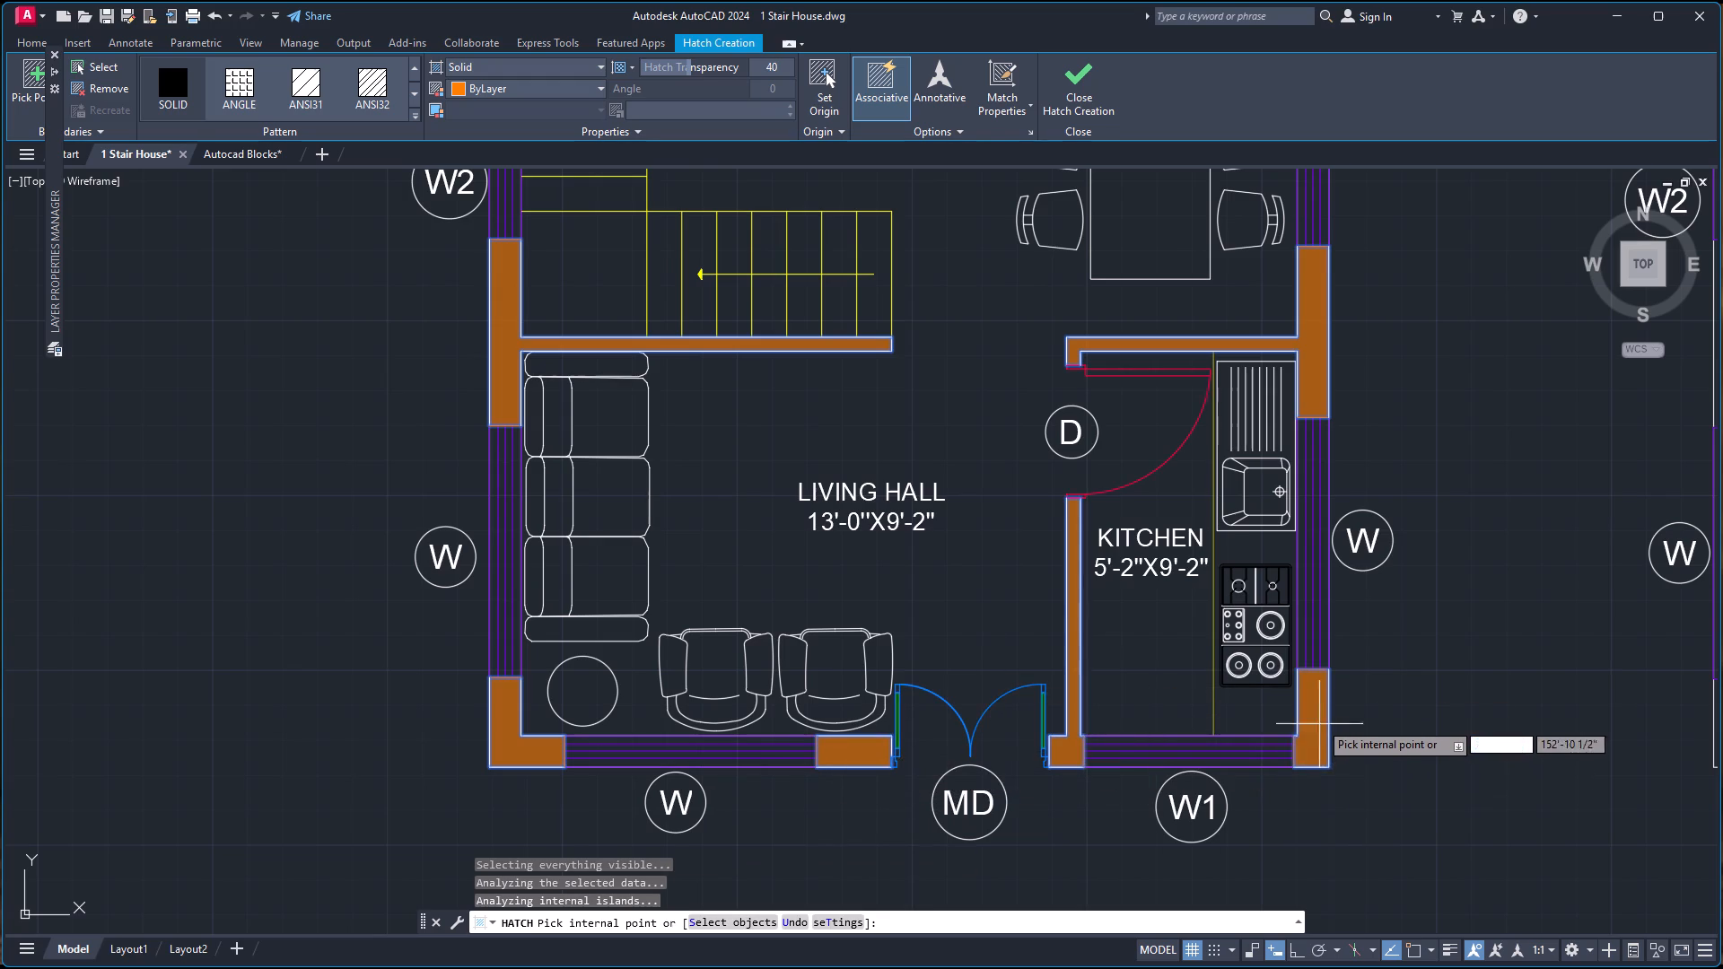
Extend the solid hatch to the east plan's west wall, stair walls, bedroom walls and the pier at the balcony door.
scroll(1319, 717, "down", 2)
scroll(1537, 614, "up", 2)
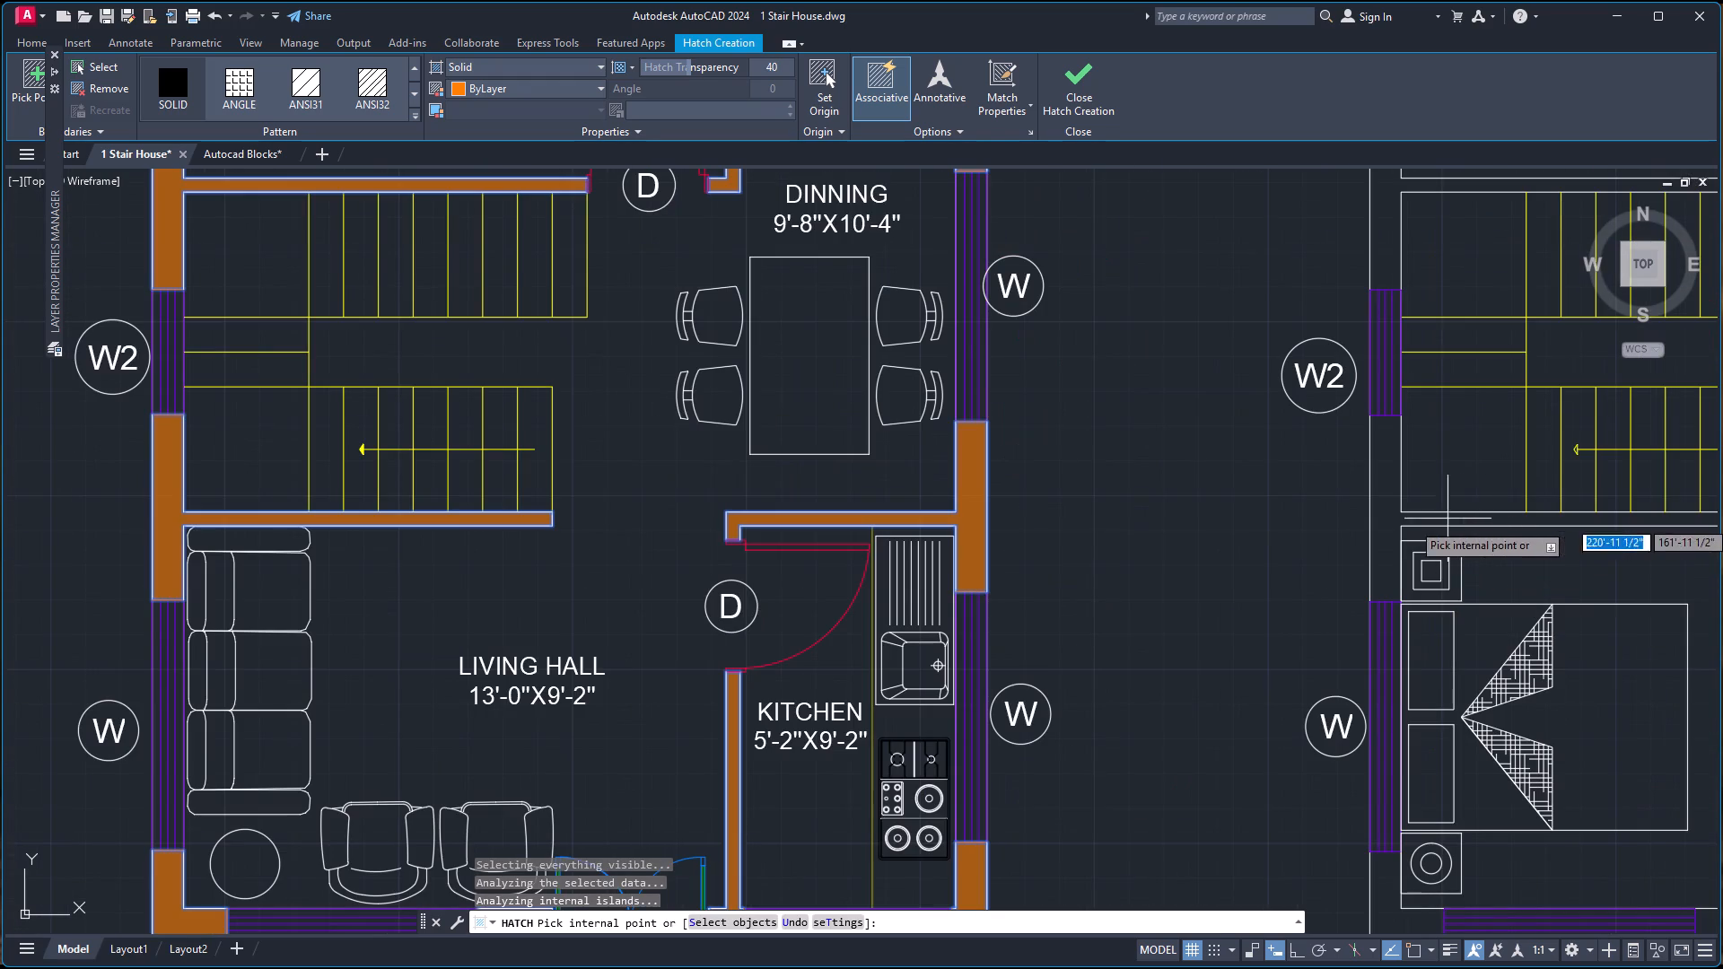
left_click(1389, 528)
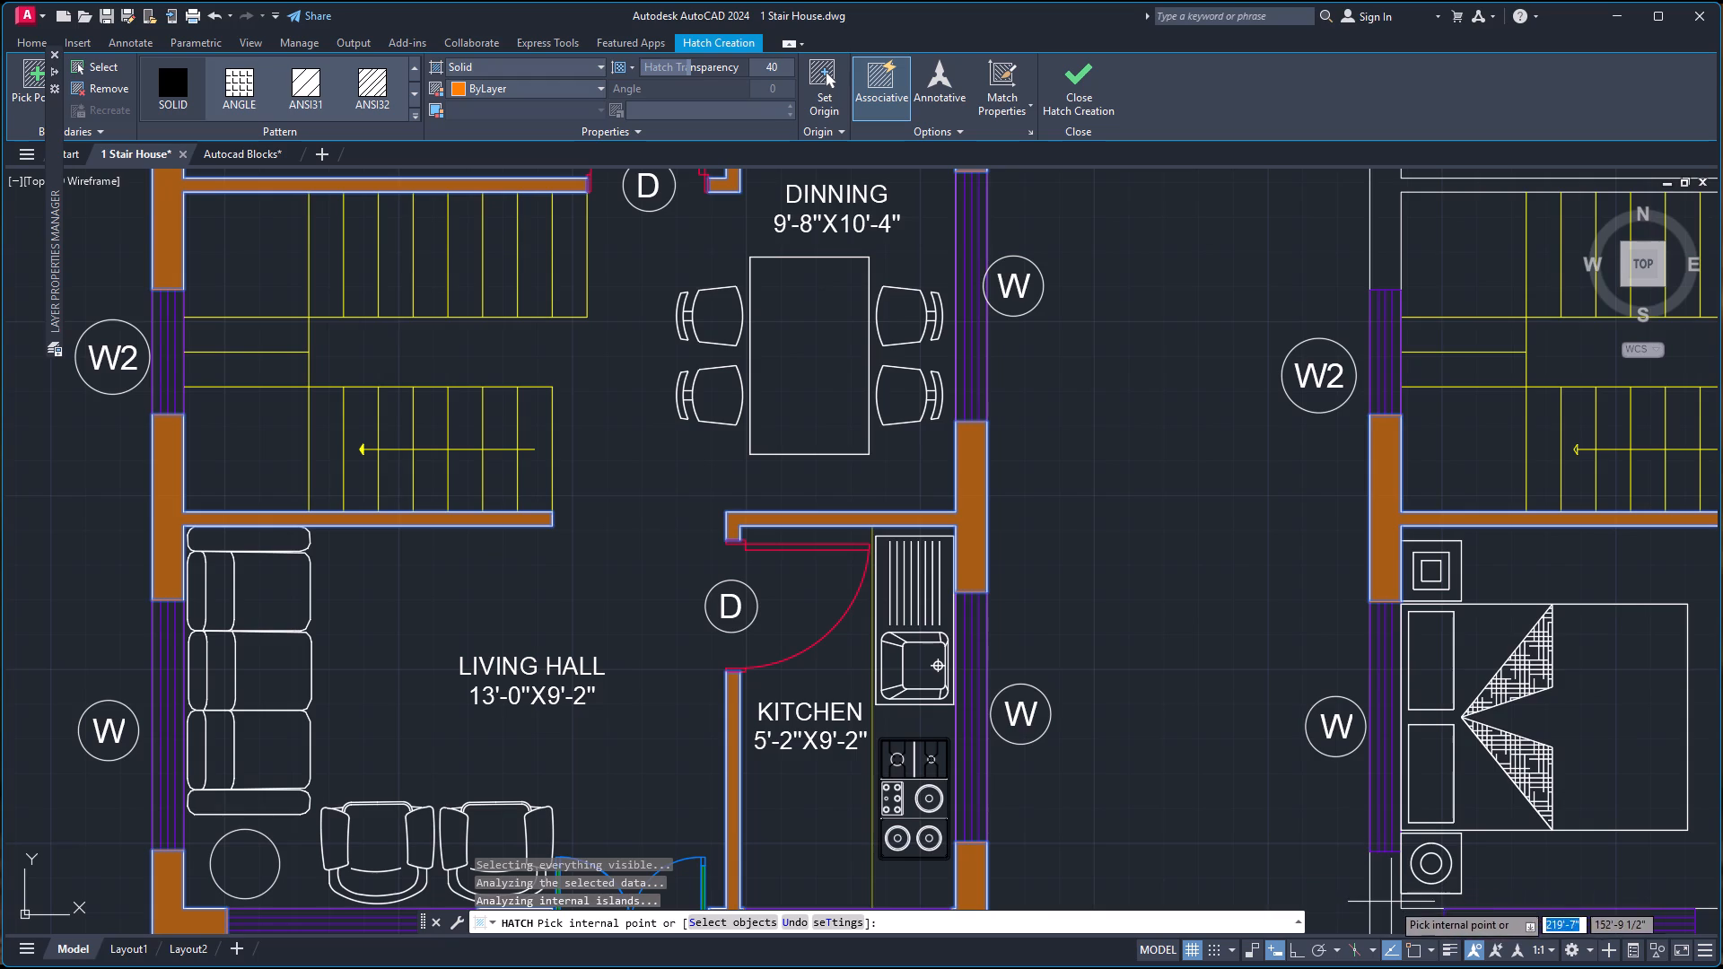
left_click(1392, 902)
scroll(1418, 458, "down", 2)
scroll(1414, 362, "up", 2)
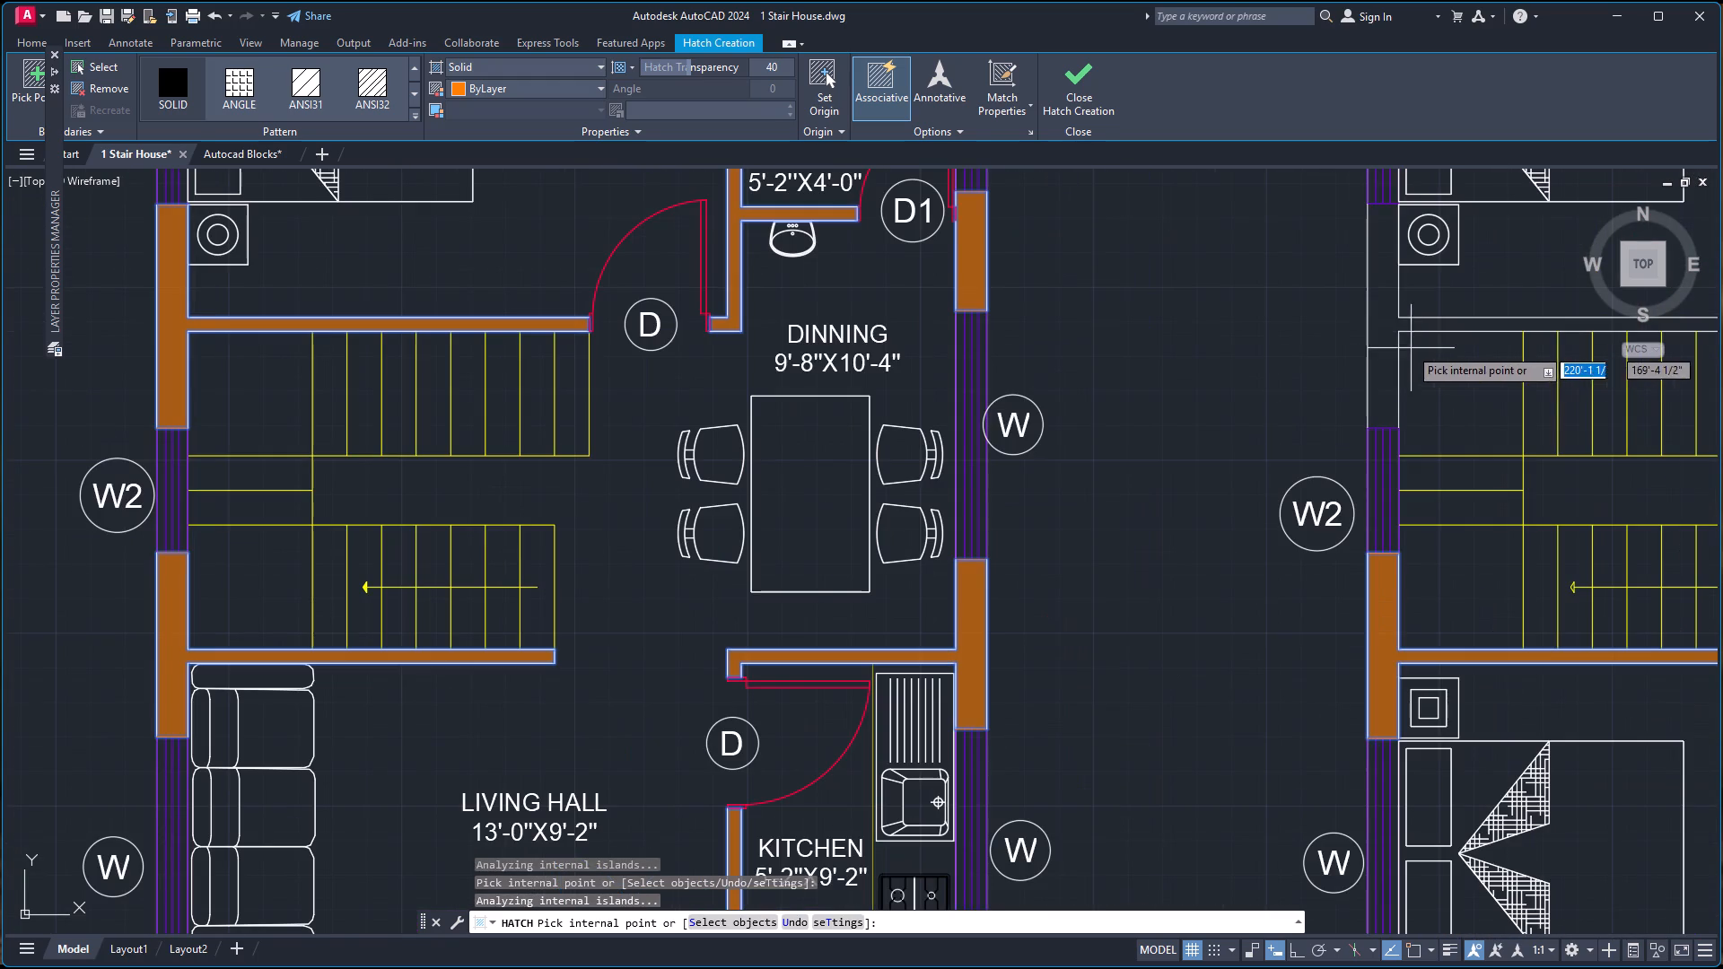
left_click(1382, 346)
scroll(1387, 345, "down", 3)
scroll(1475, 484, "up", 3)
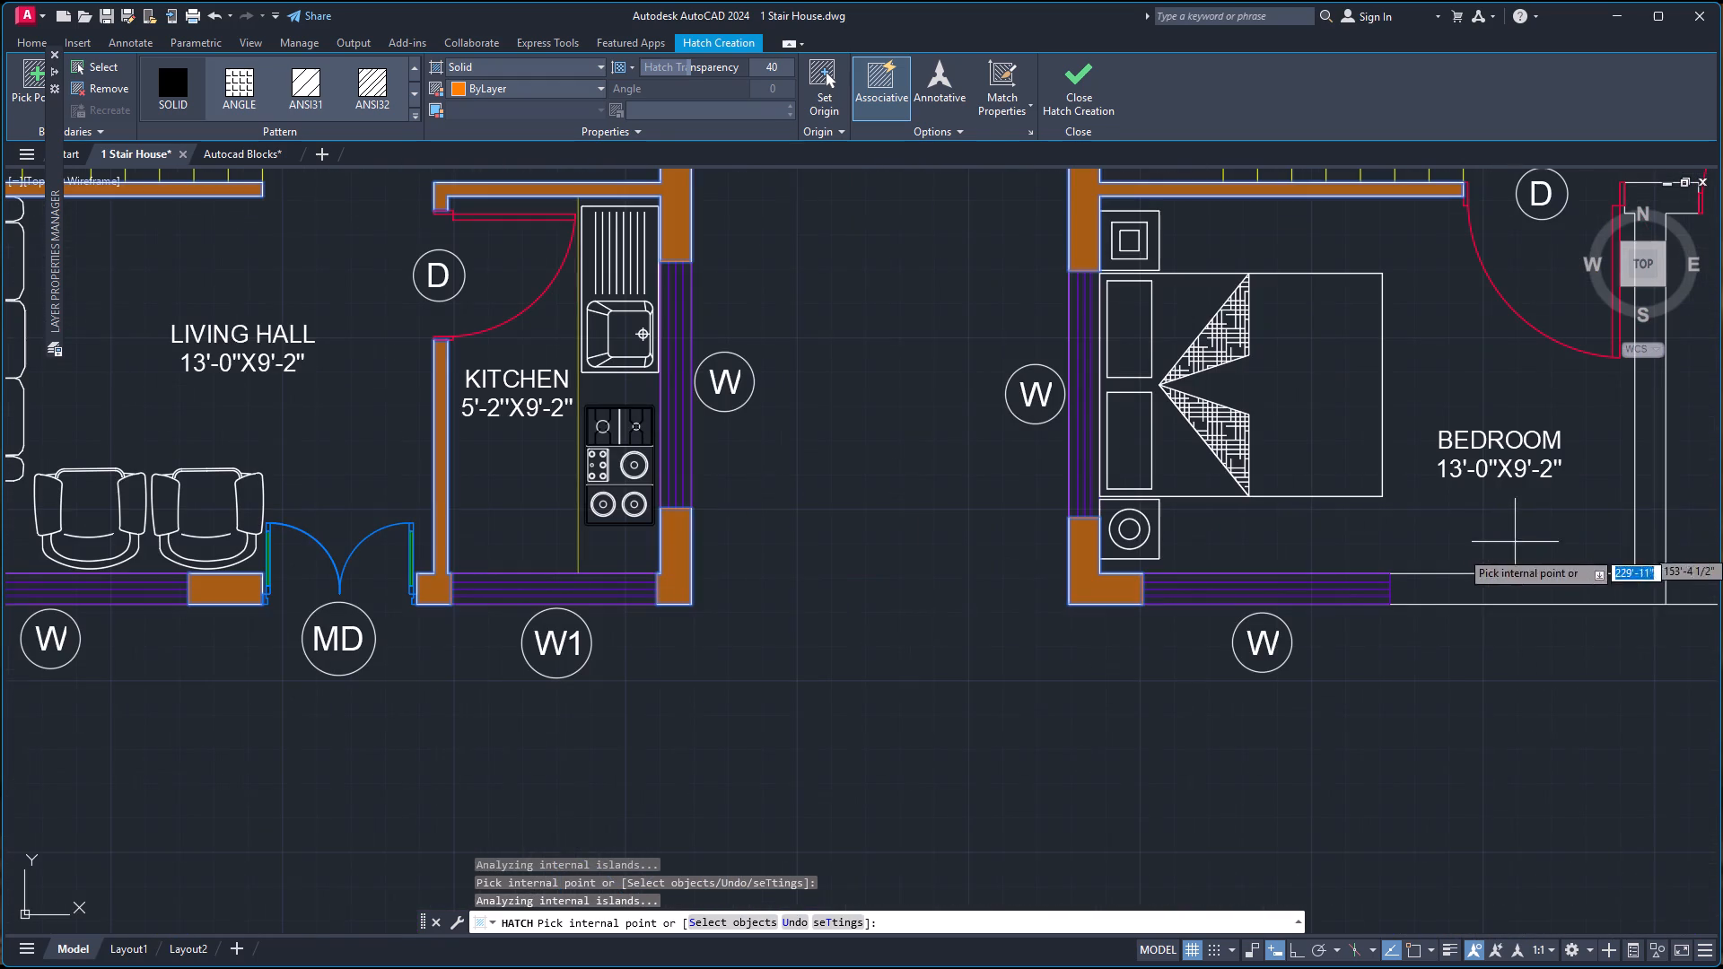
left_click(1536, 587)
scroll(1544, 502, "down", 5)
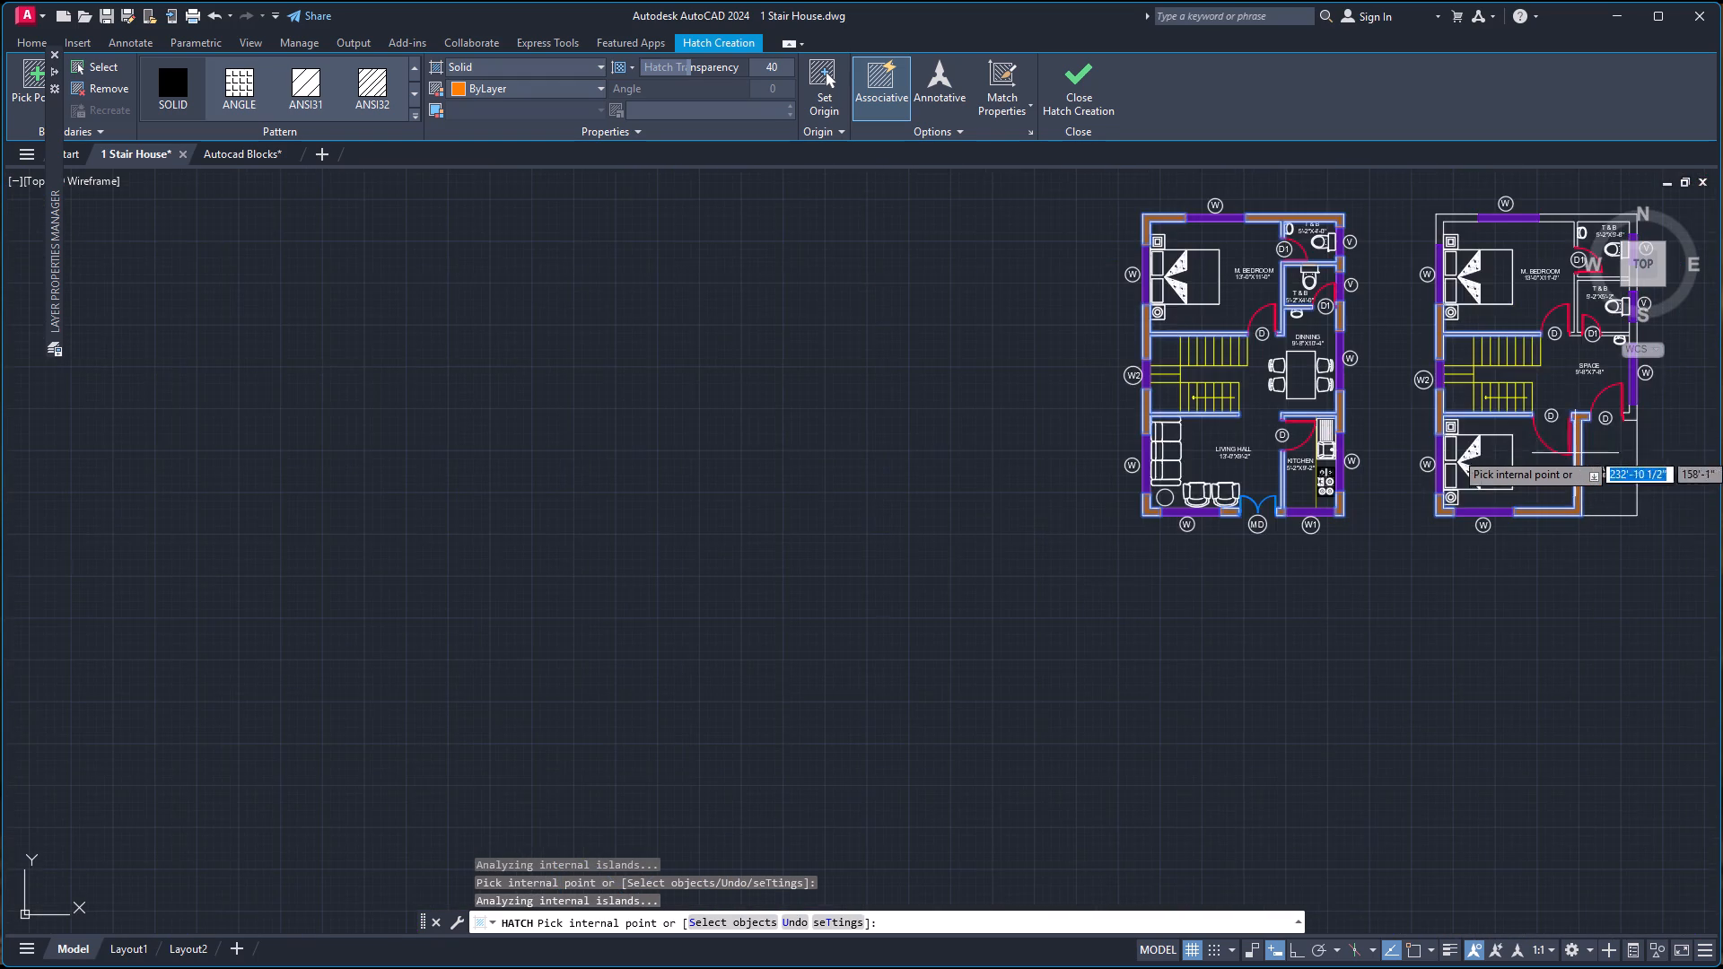
scroll(1578, 431, "down", 1)
scroll(1606, 419, "up", 3)
left_click(1604, 423)
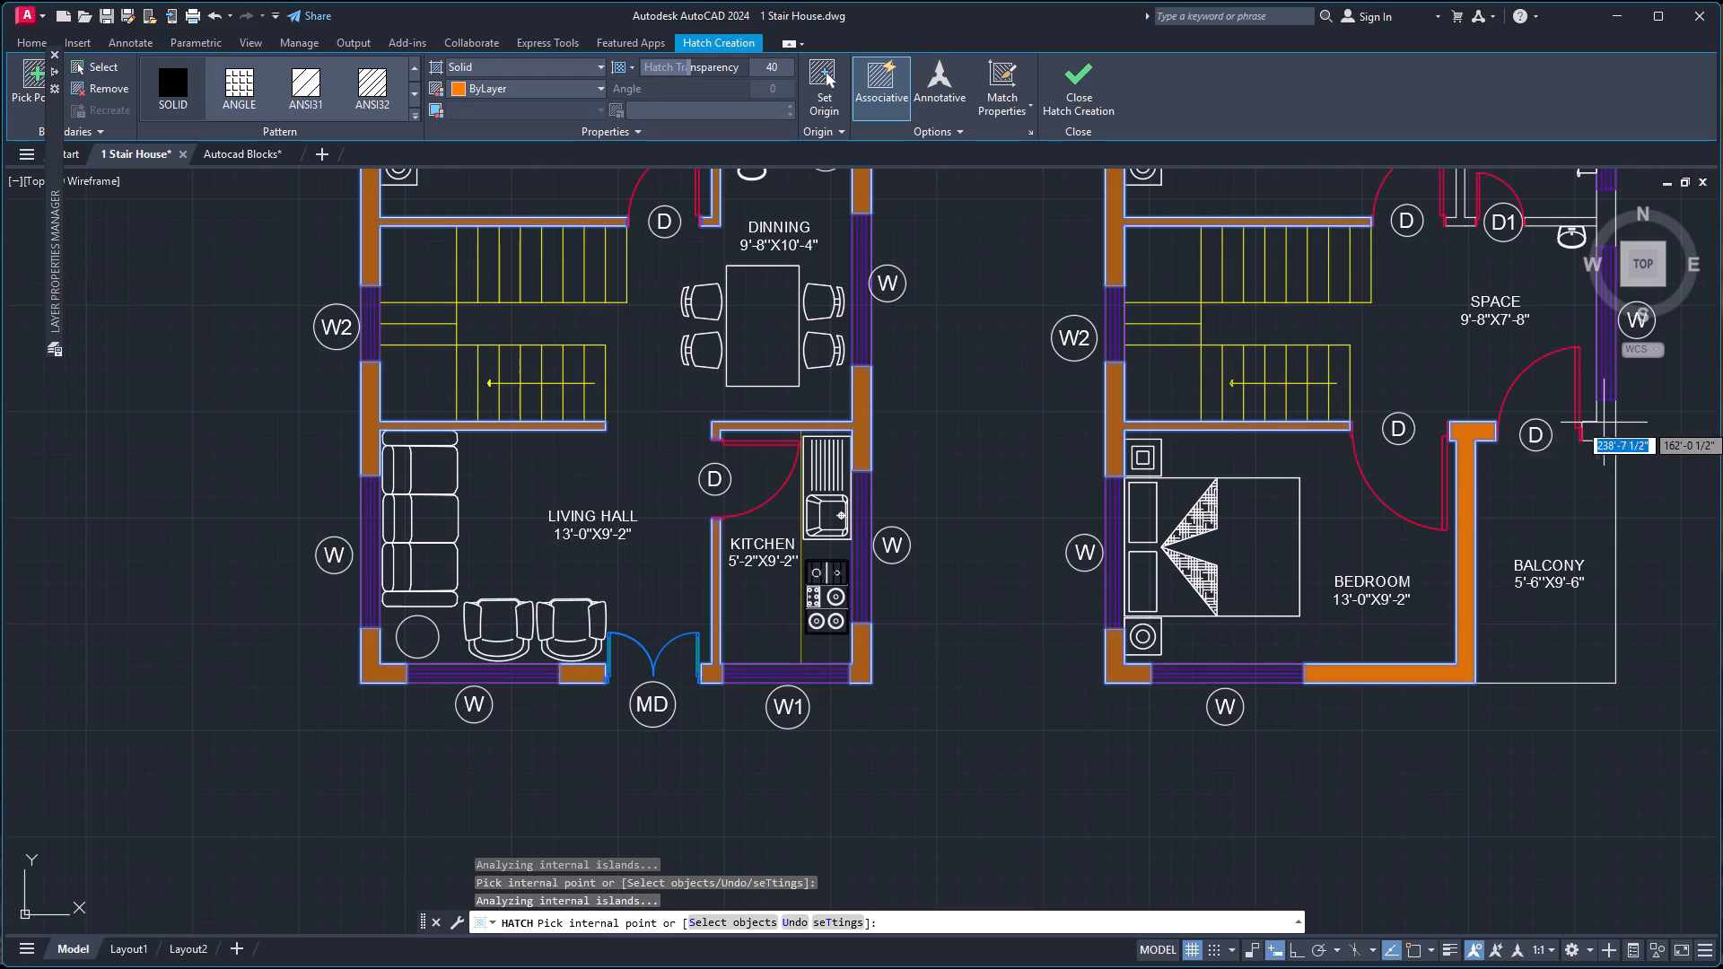
Extend the solid hatch to the east plan's north wall corners and the east wall pier between the two toilet ventilators.
scroll(1479, 423, "down", 3)
scroll(1415, 350, "up", 3)
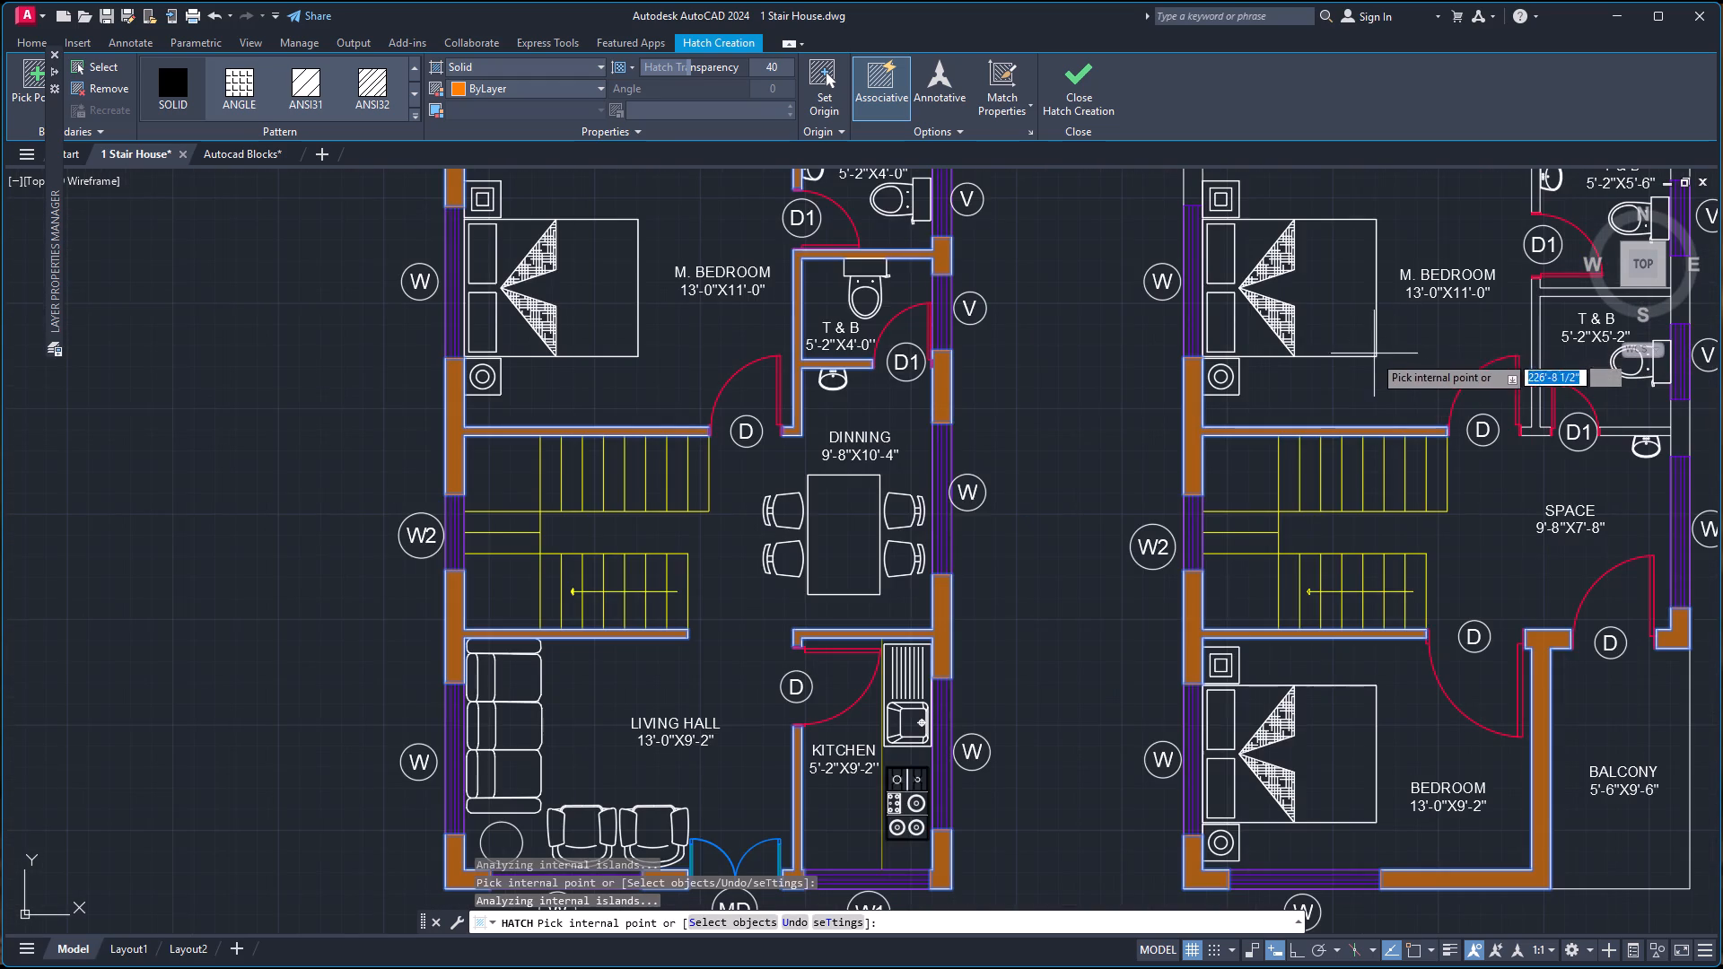
scroll(1154, 242, "down", 4)
scroll(1191, 227, "up", 2)
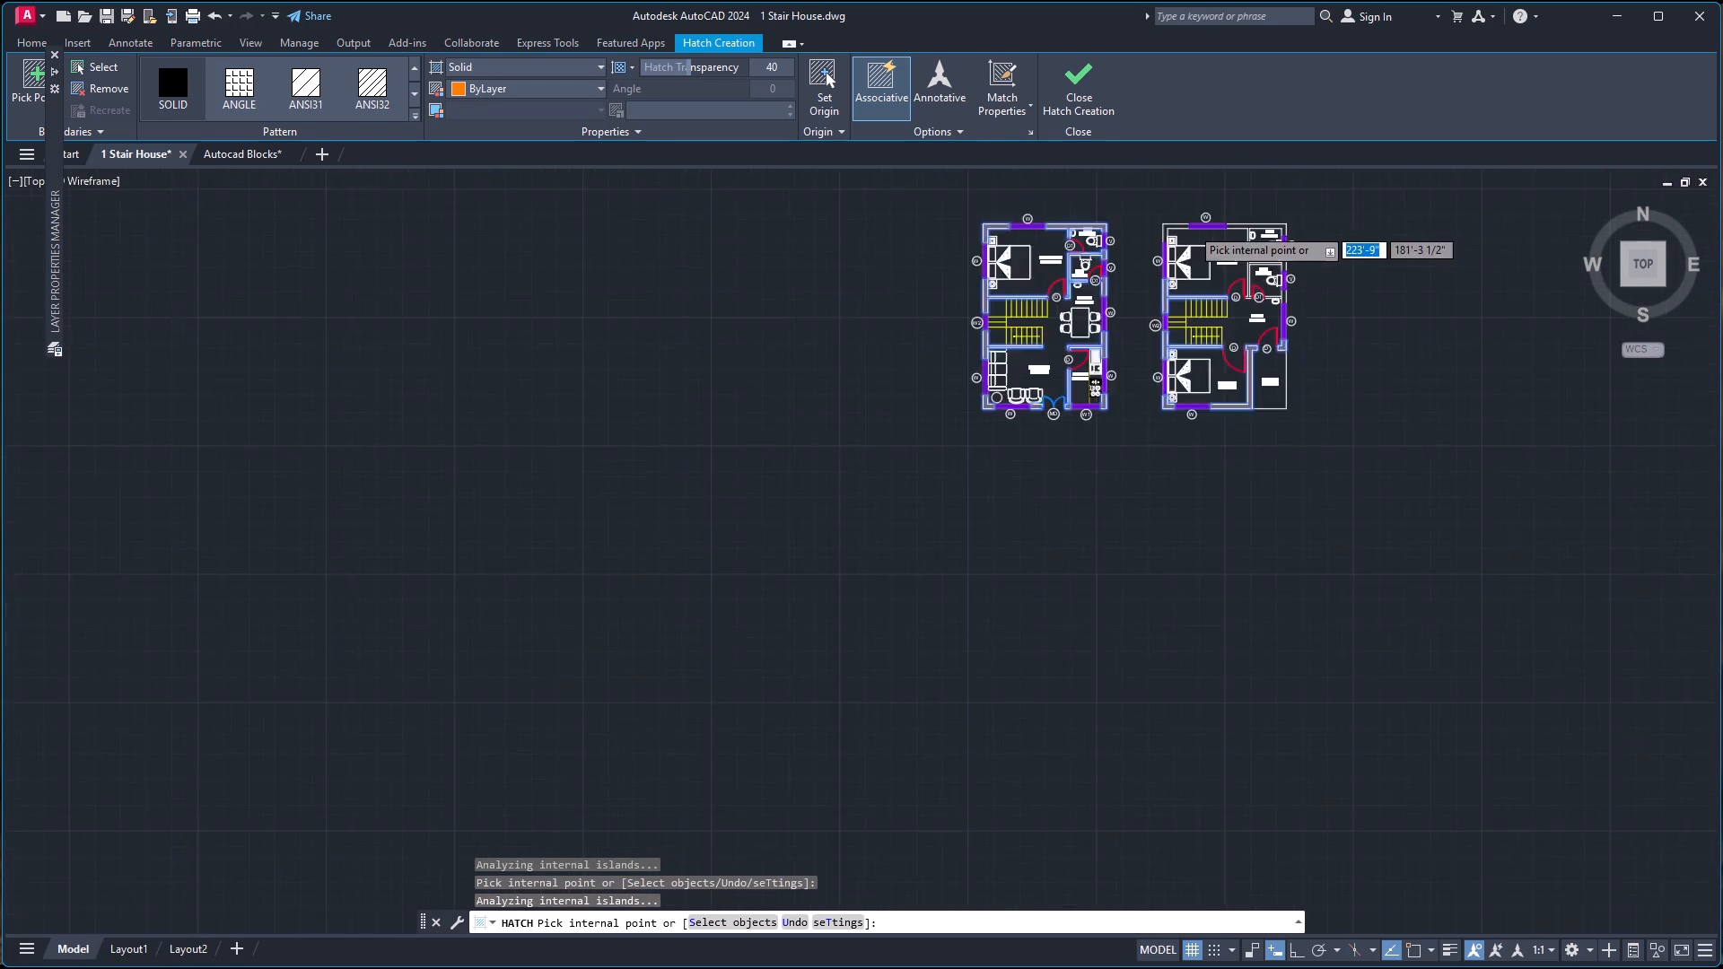
scroll(1191, 227, "up", 1)
left_click(1155, 223)
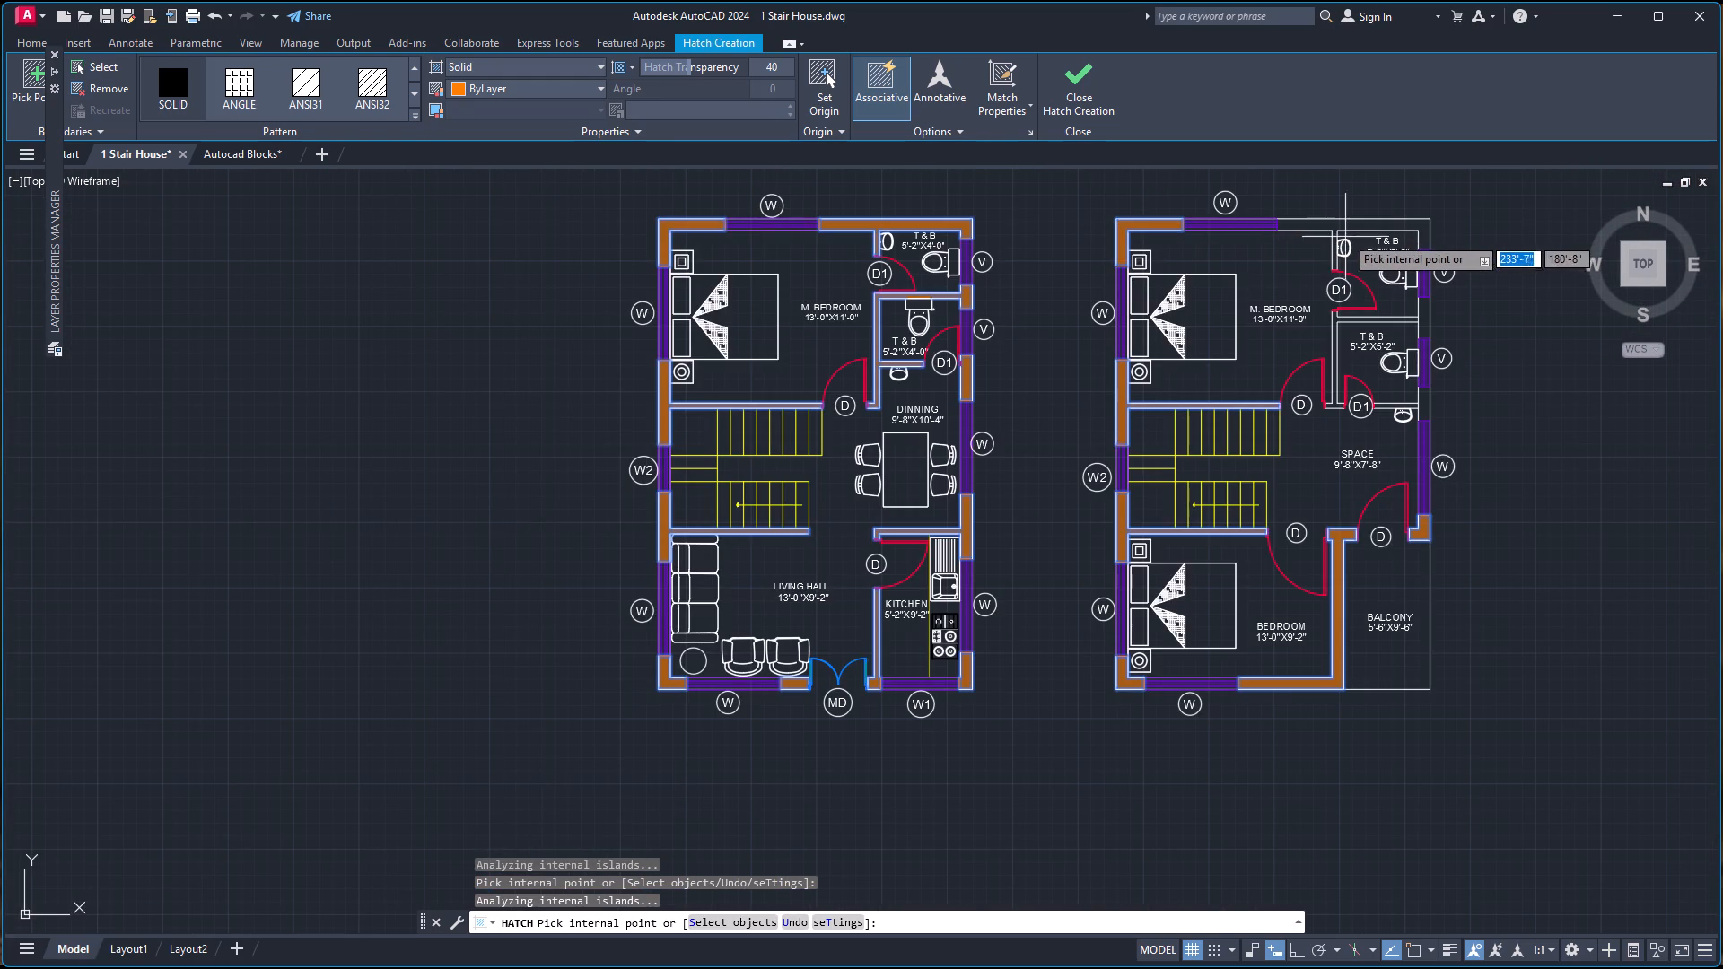
left_click(1353, 225)
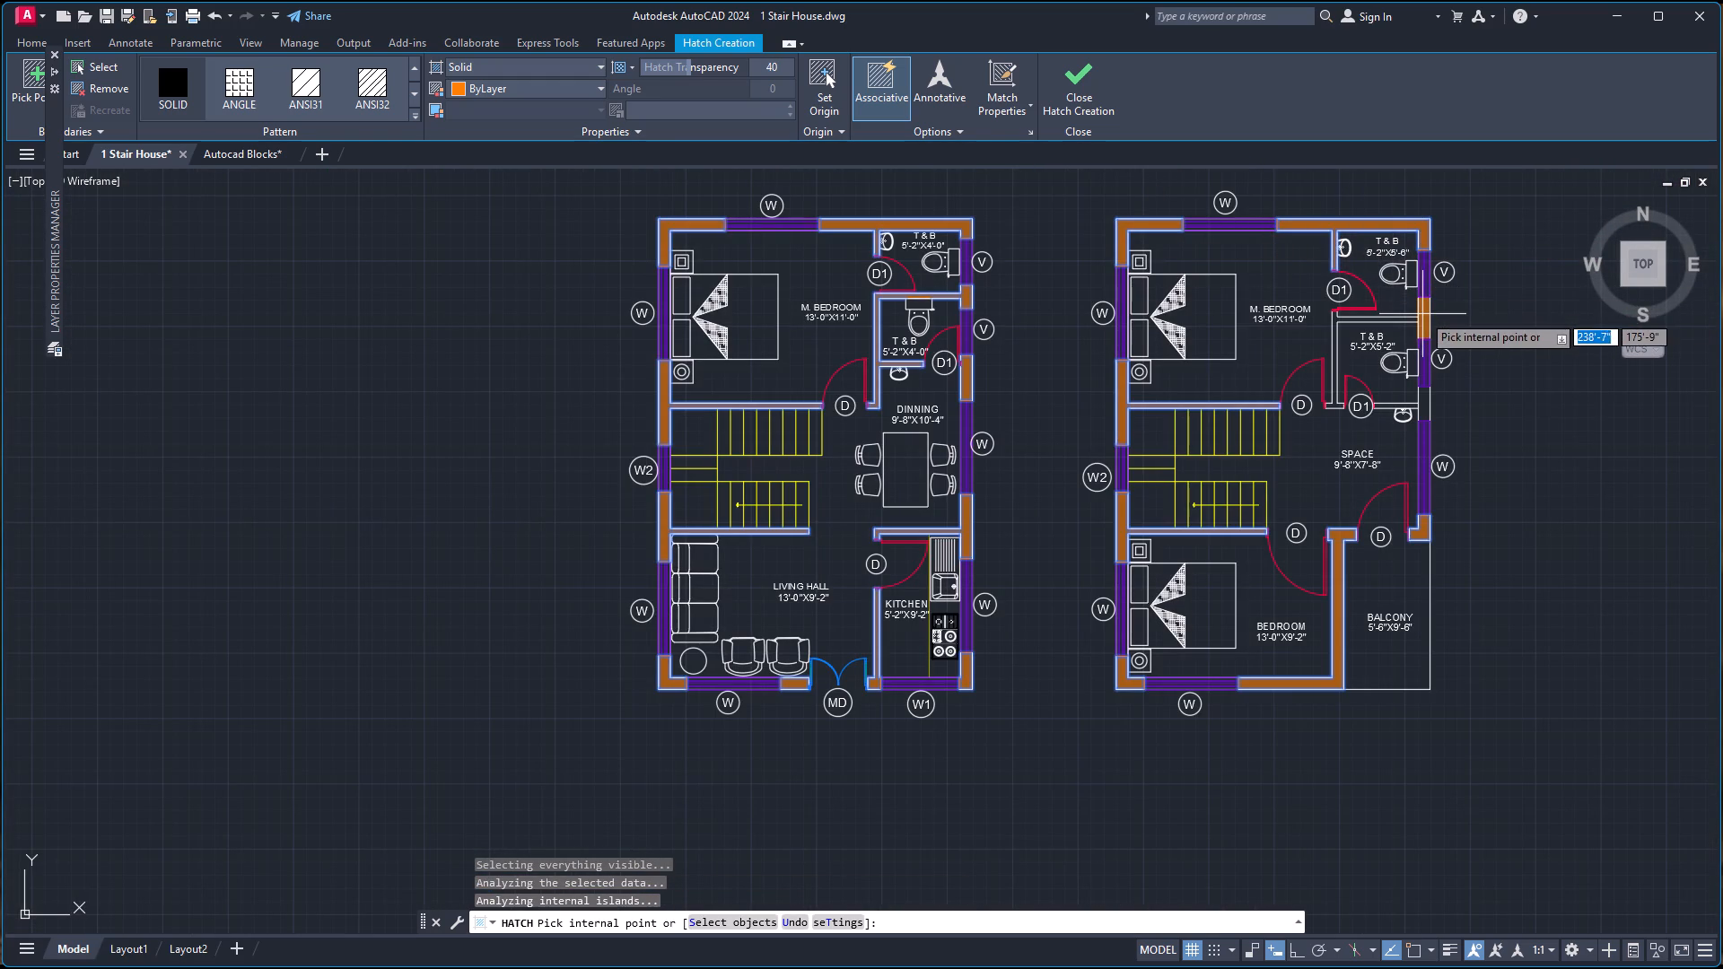
left_click(1423, 314)
scroll(1414, 320, "up", 3)
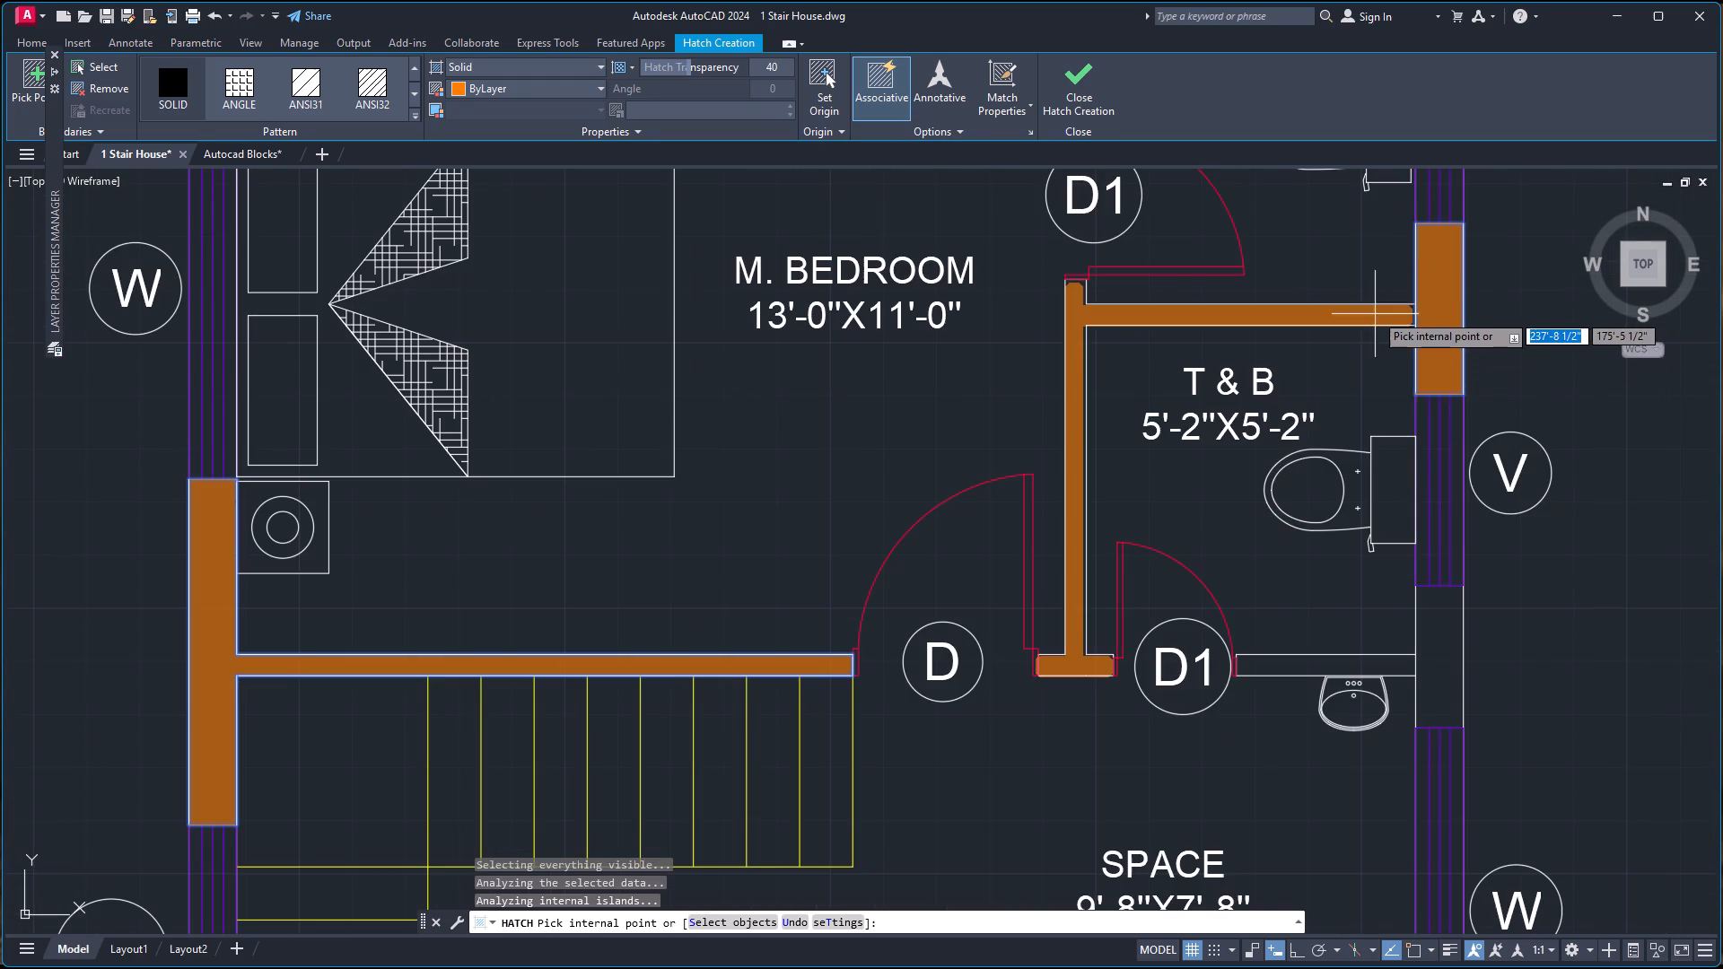
key("Escape")
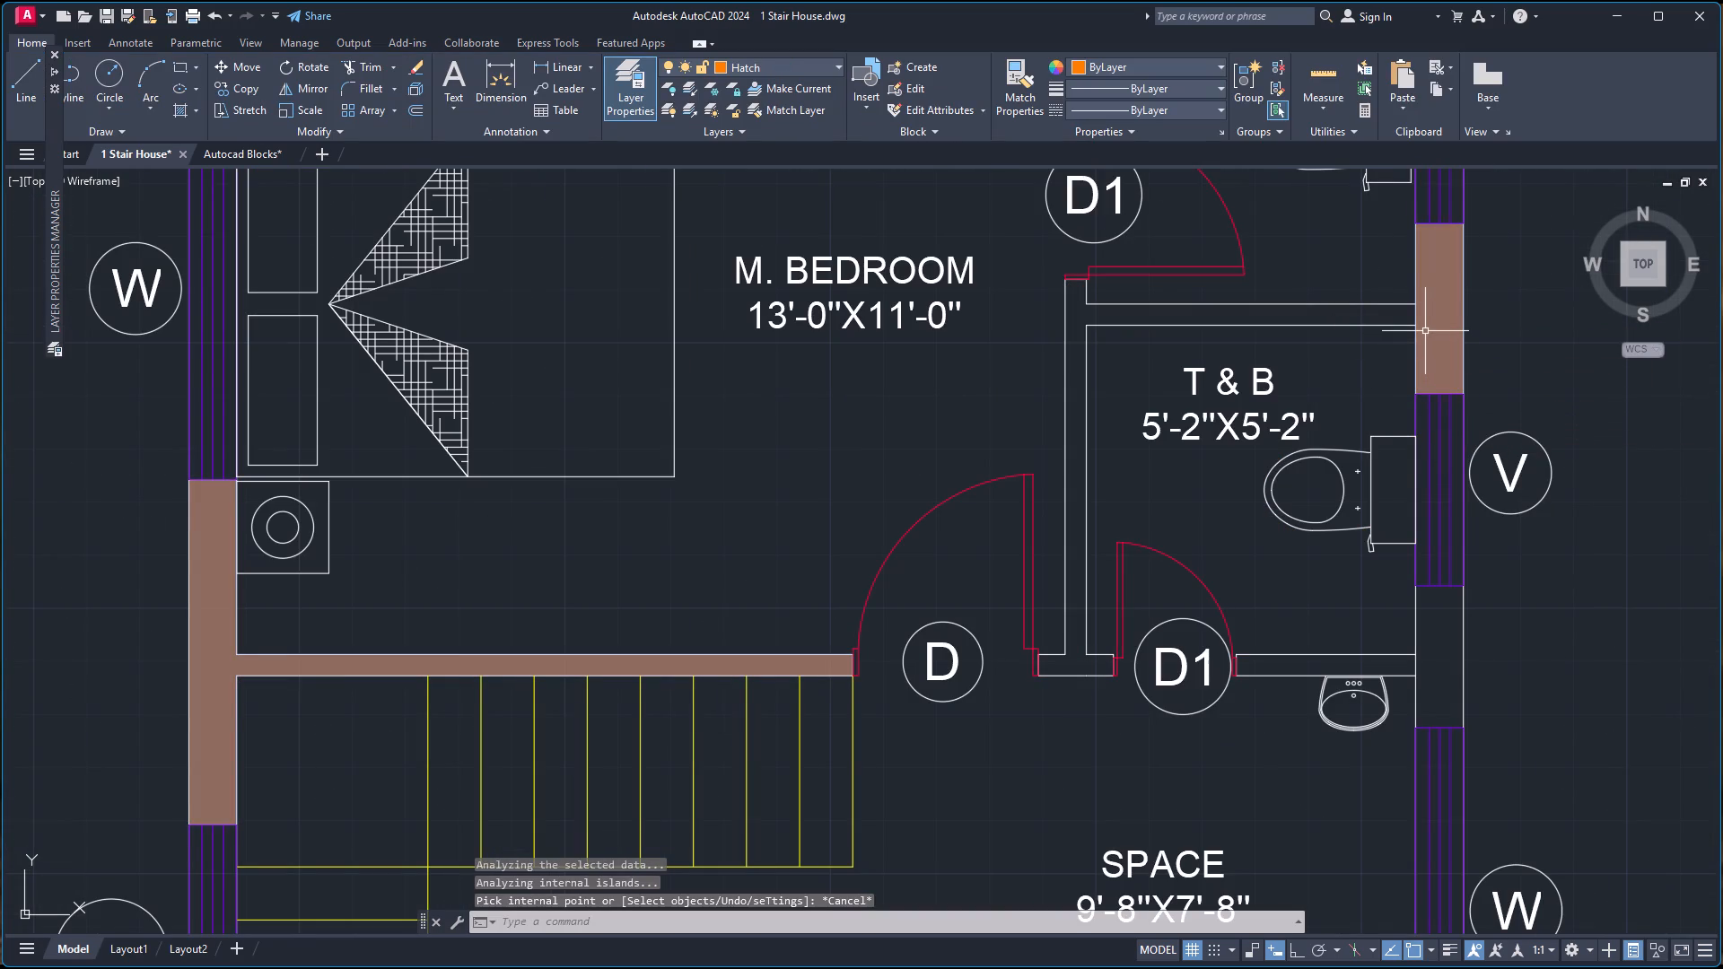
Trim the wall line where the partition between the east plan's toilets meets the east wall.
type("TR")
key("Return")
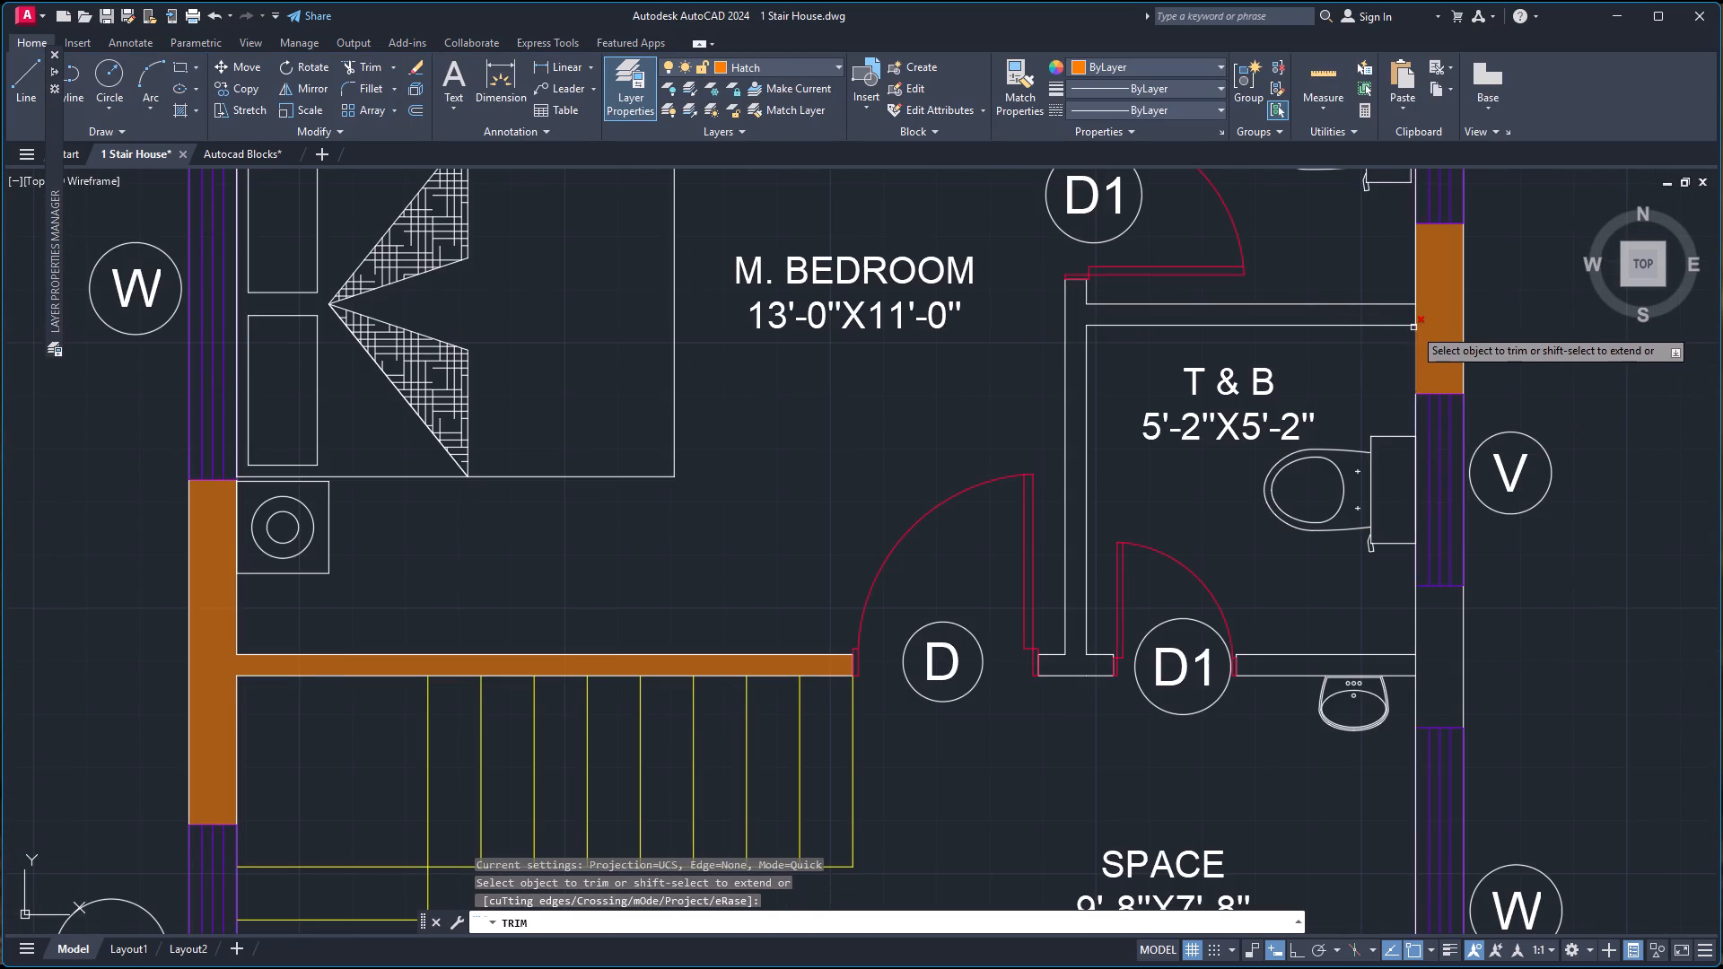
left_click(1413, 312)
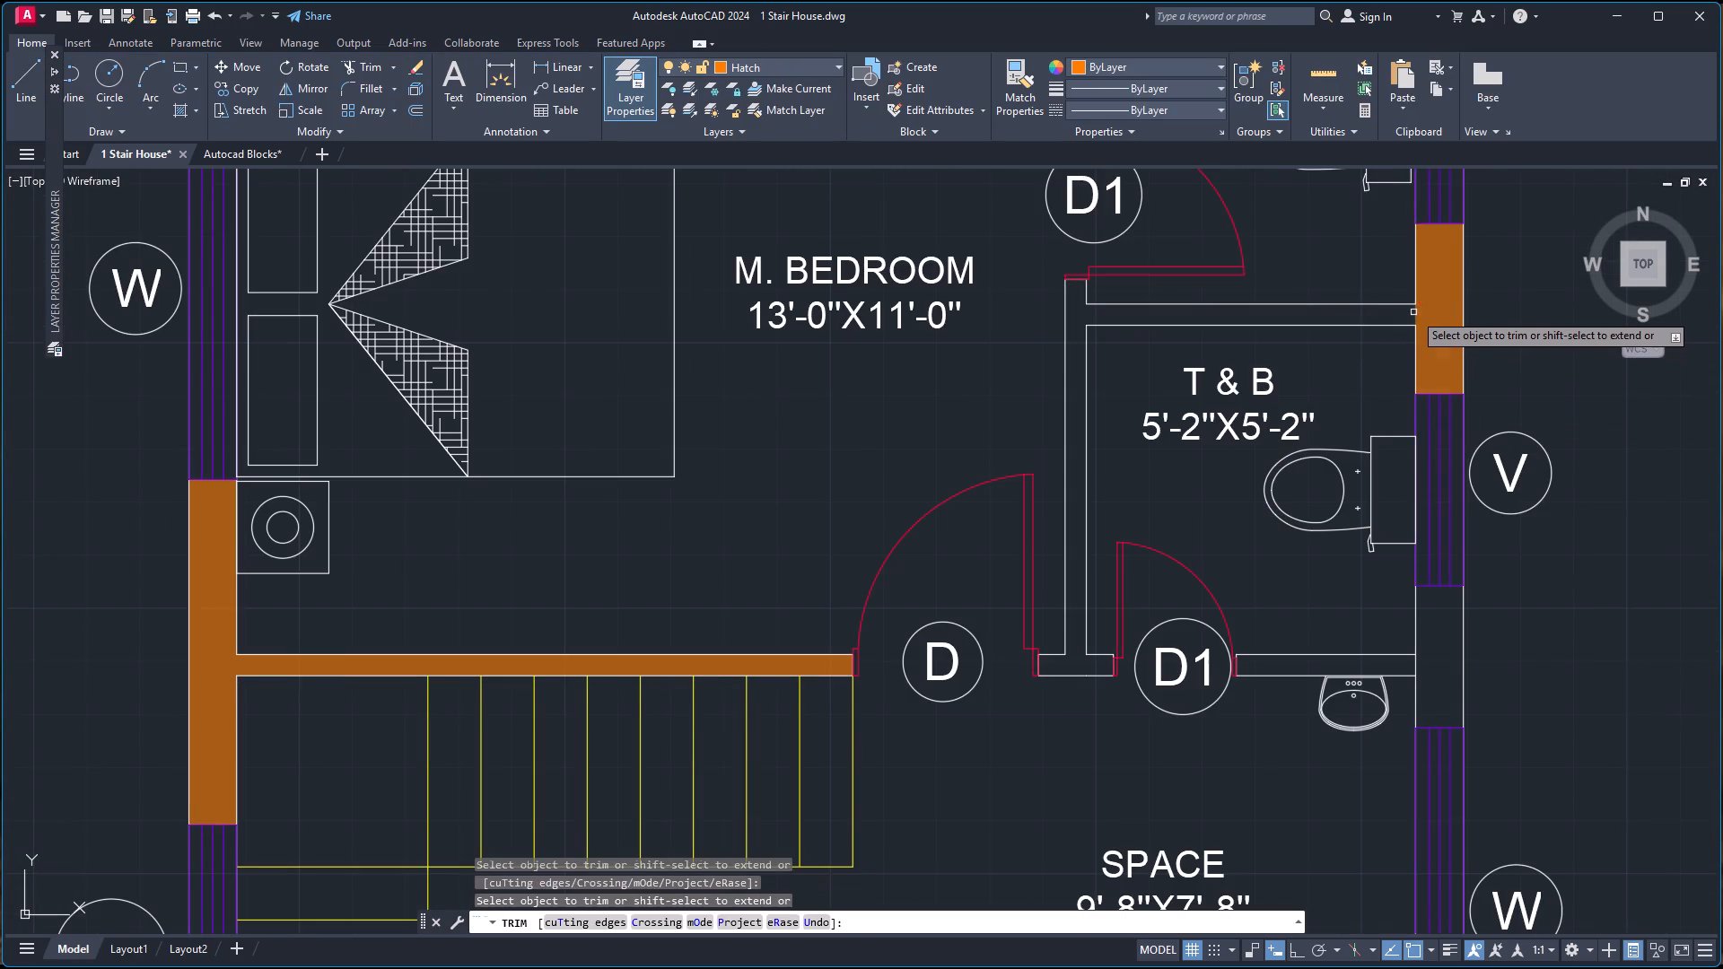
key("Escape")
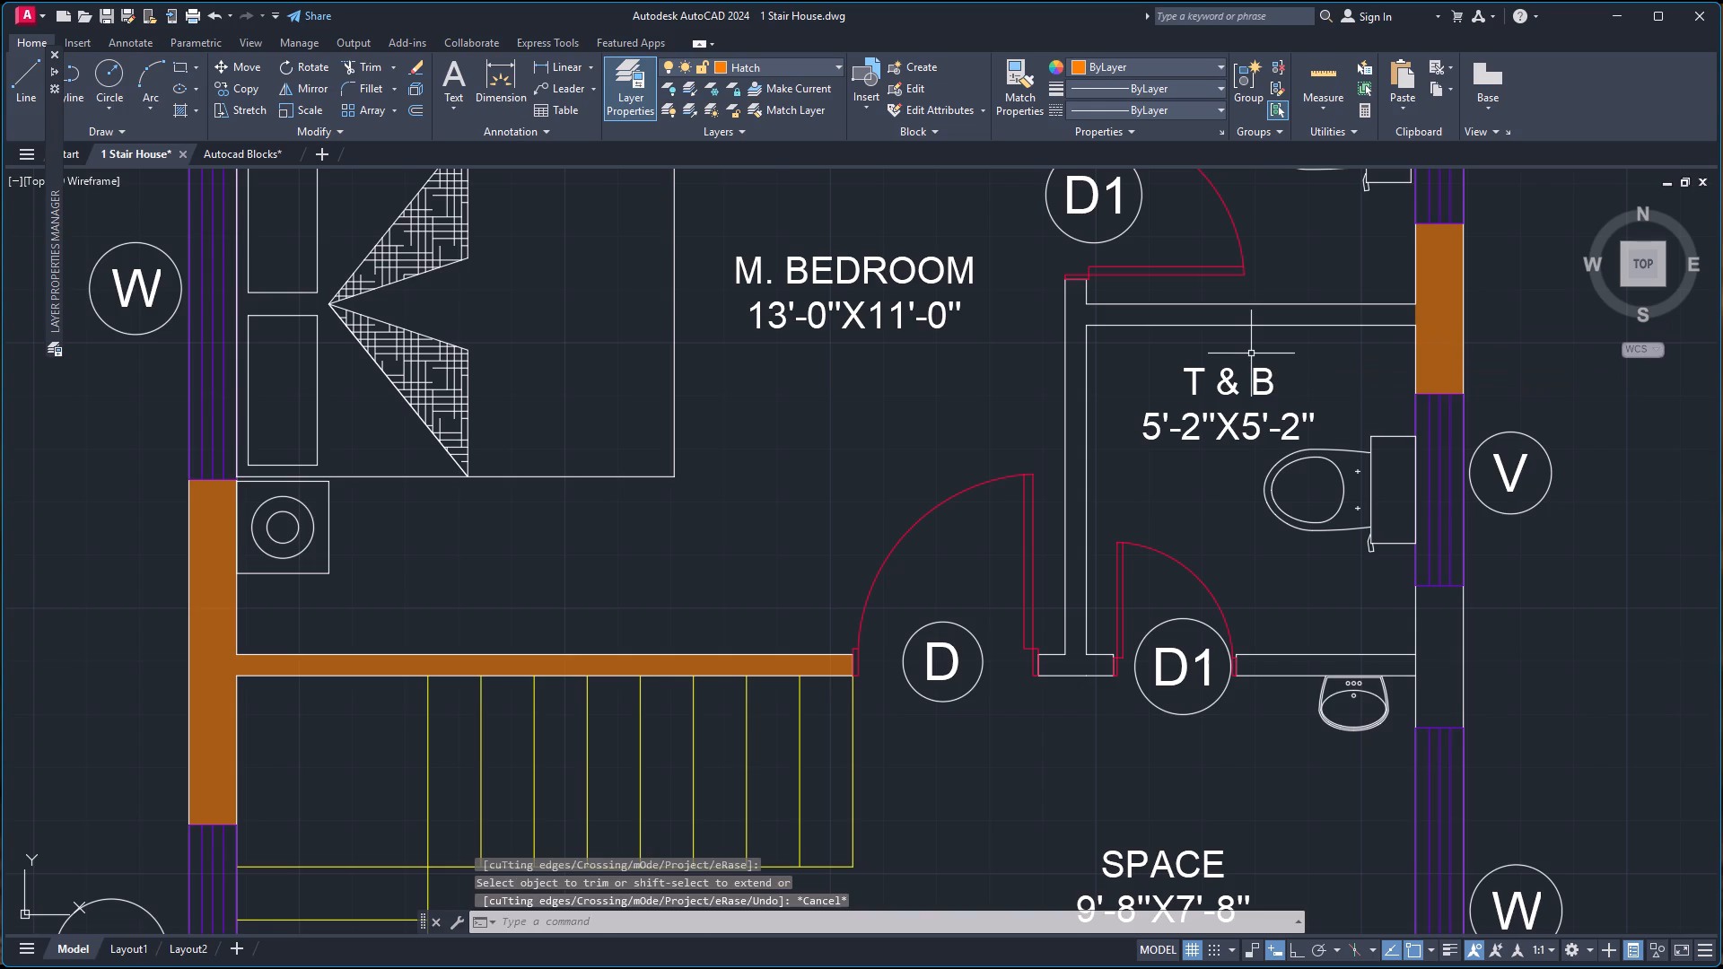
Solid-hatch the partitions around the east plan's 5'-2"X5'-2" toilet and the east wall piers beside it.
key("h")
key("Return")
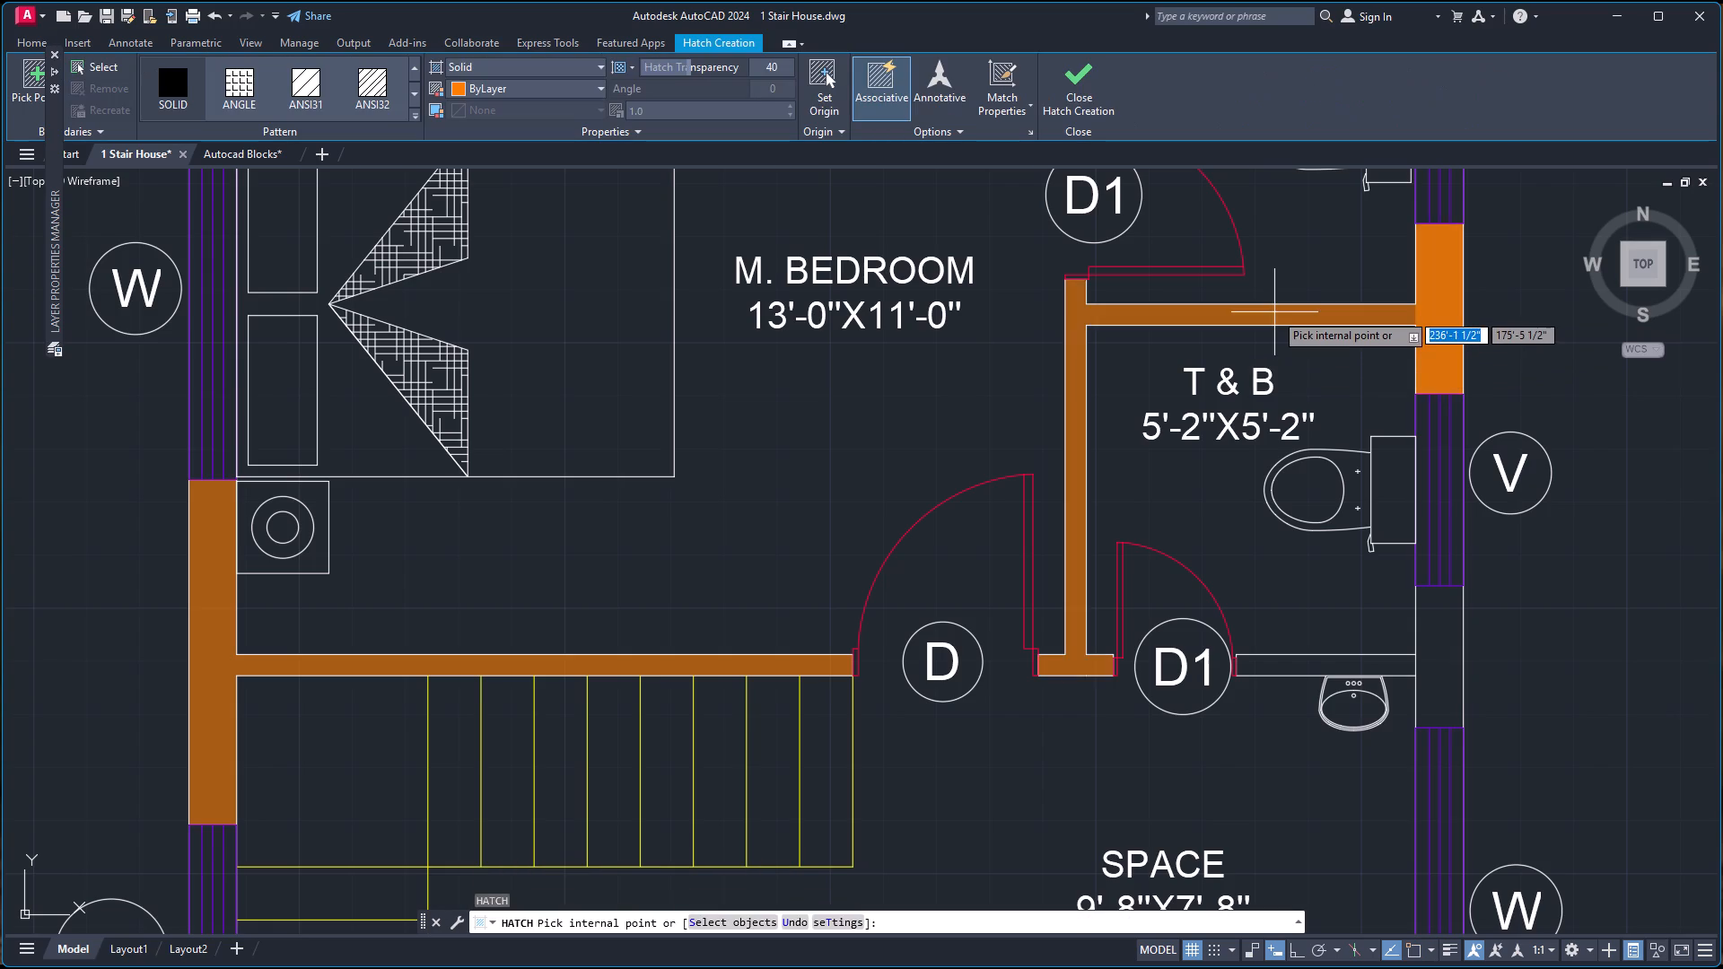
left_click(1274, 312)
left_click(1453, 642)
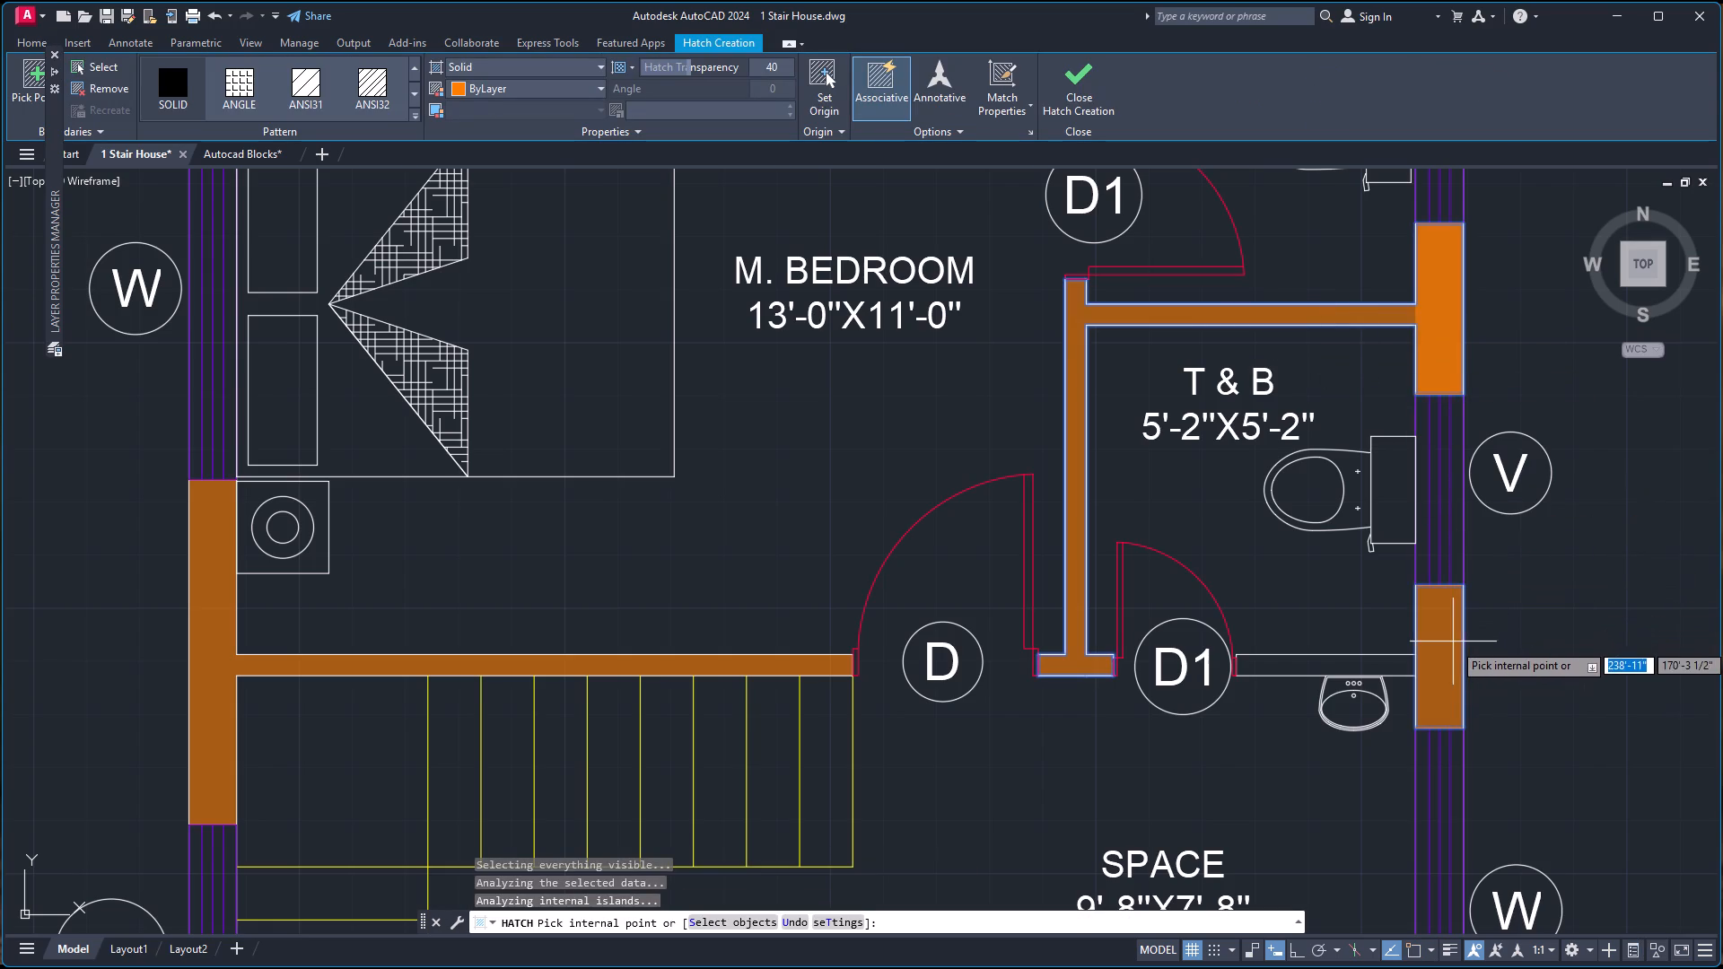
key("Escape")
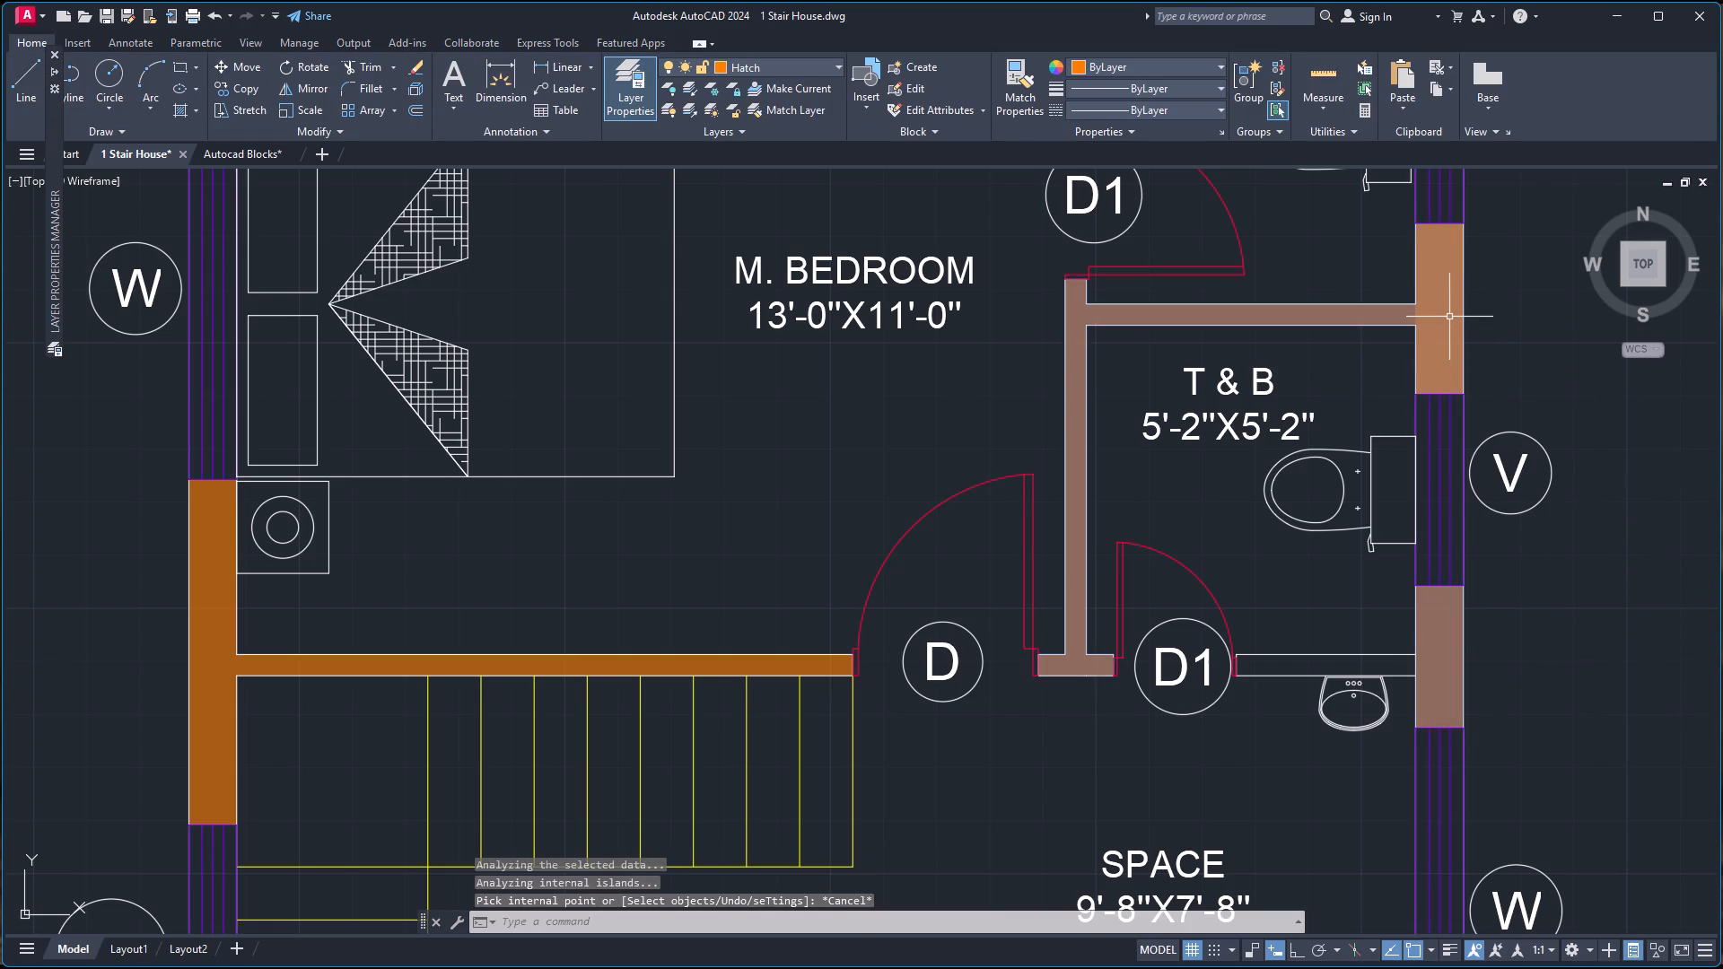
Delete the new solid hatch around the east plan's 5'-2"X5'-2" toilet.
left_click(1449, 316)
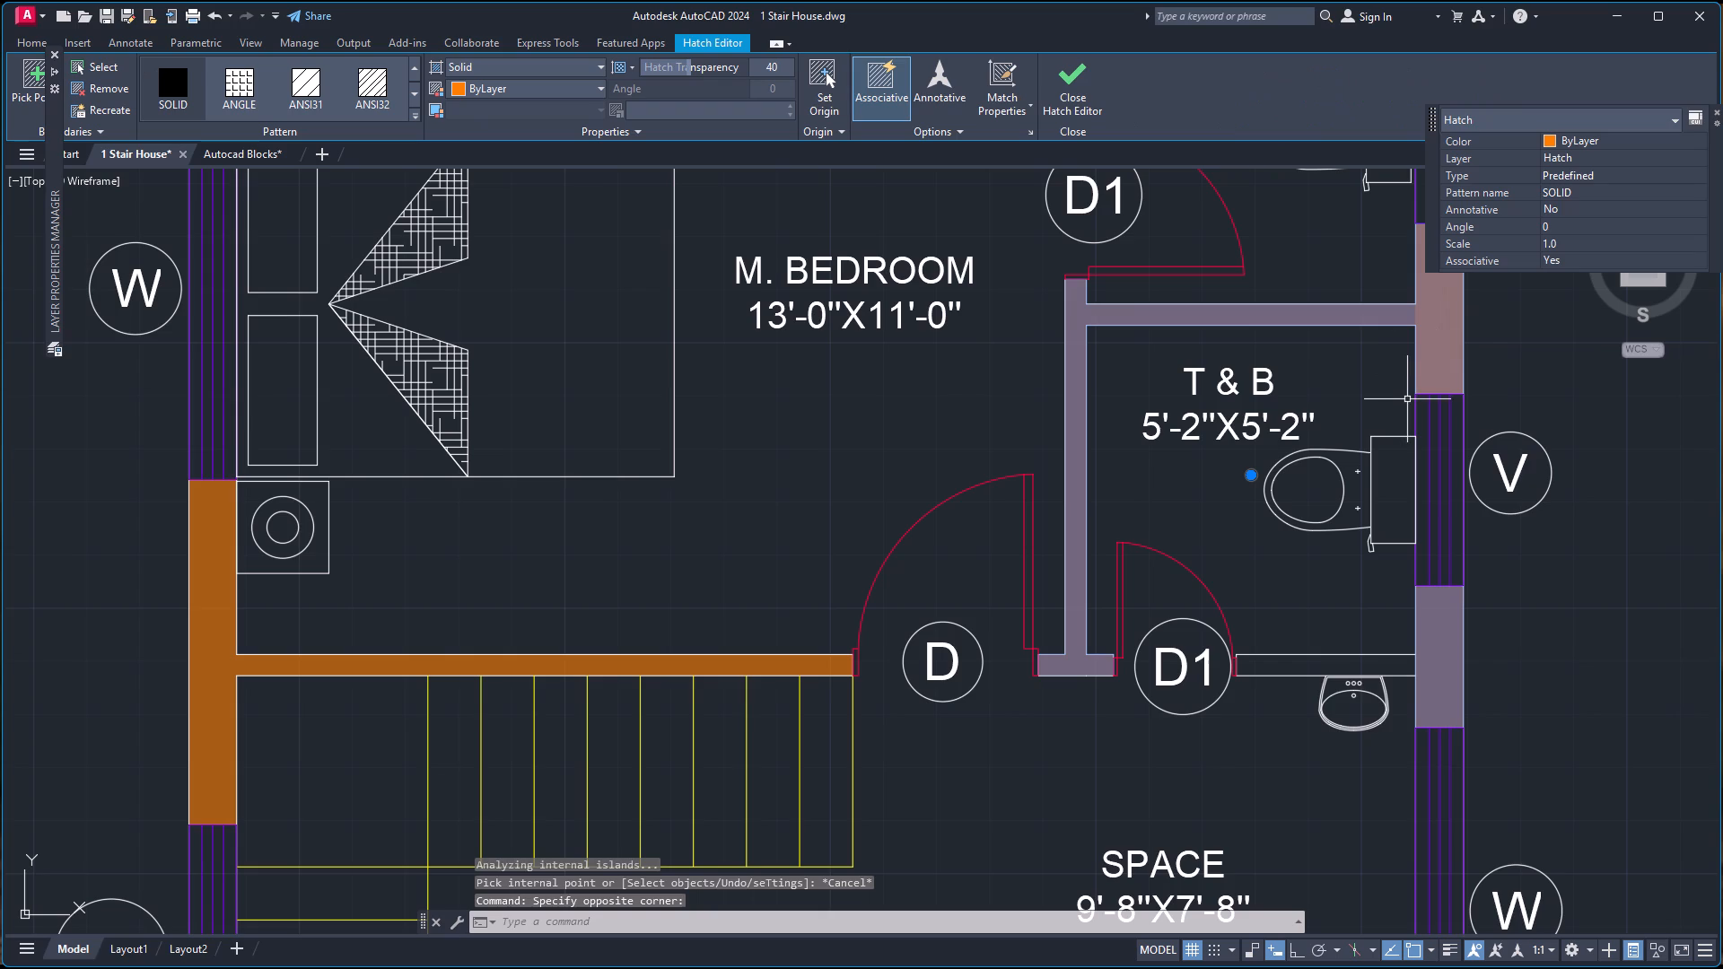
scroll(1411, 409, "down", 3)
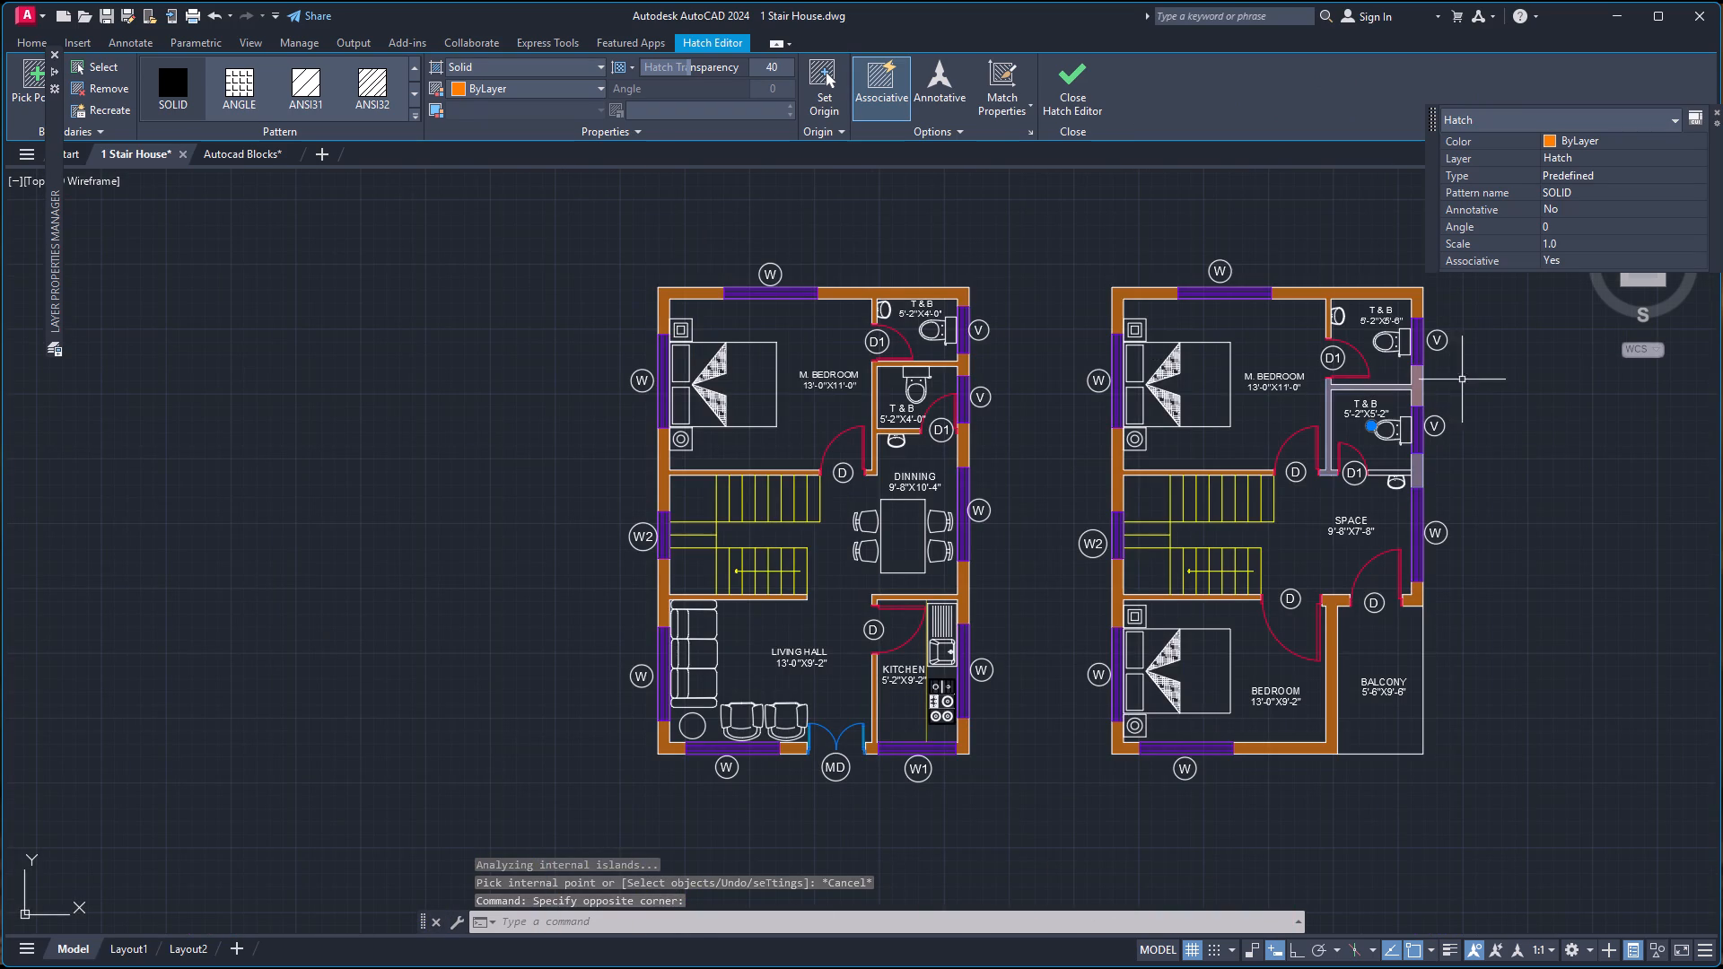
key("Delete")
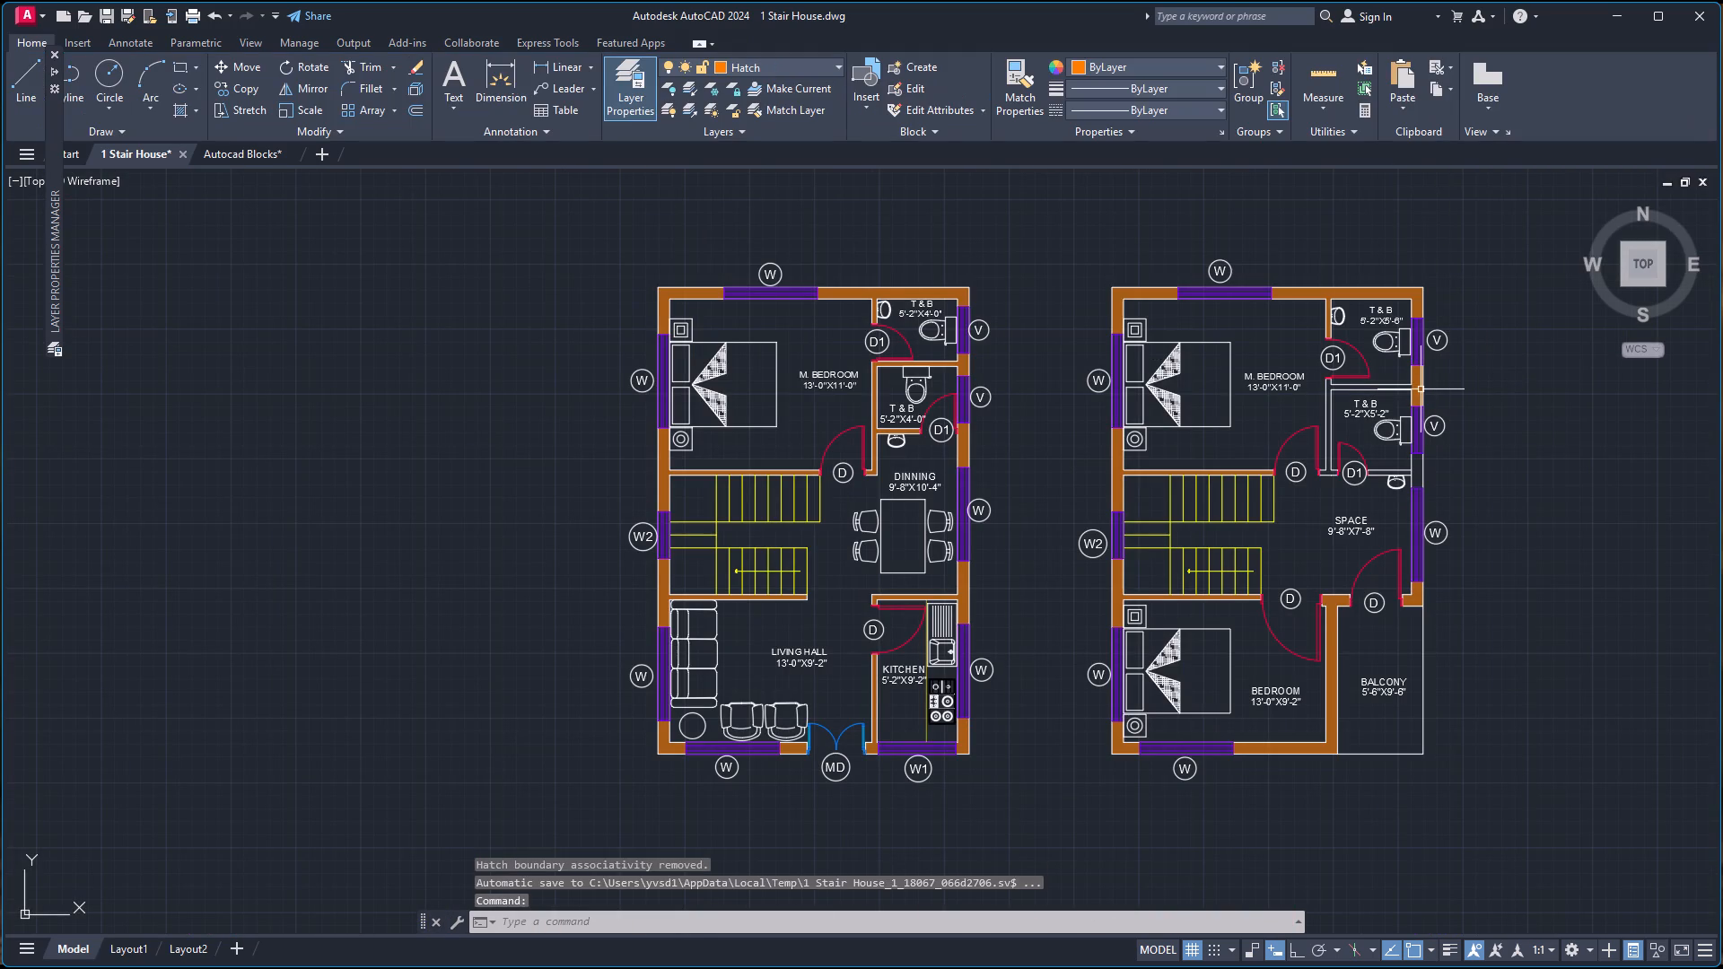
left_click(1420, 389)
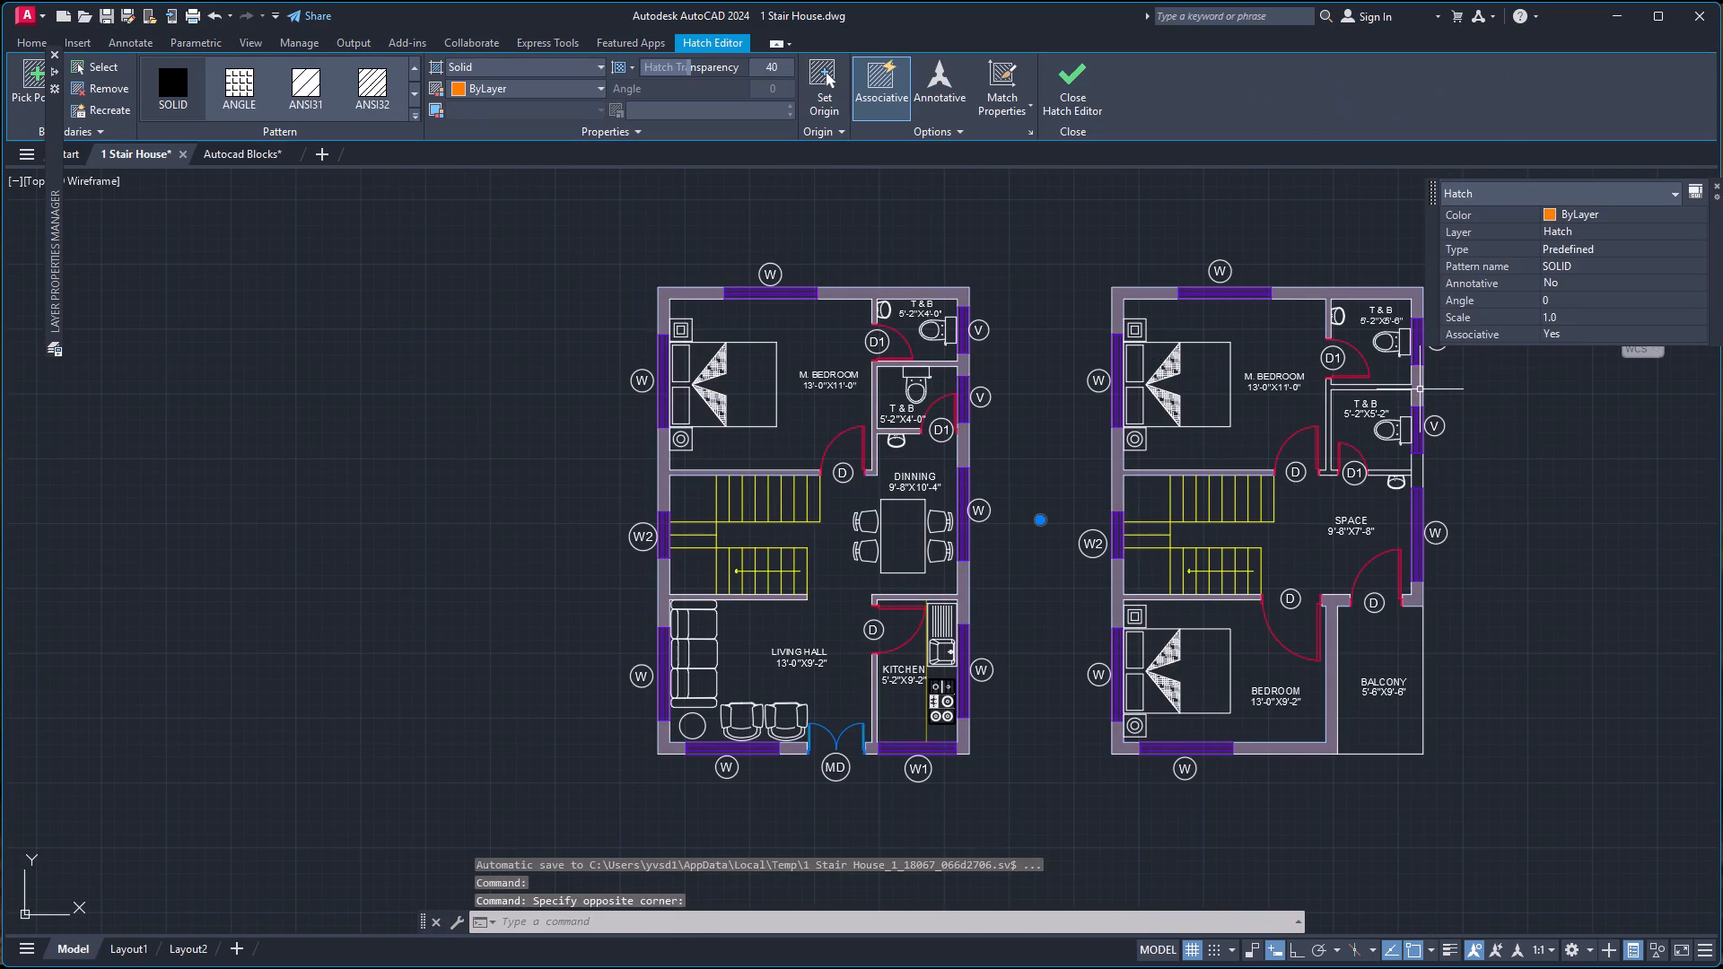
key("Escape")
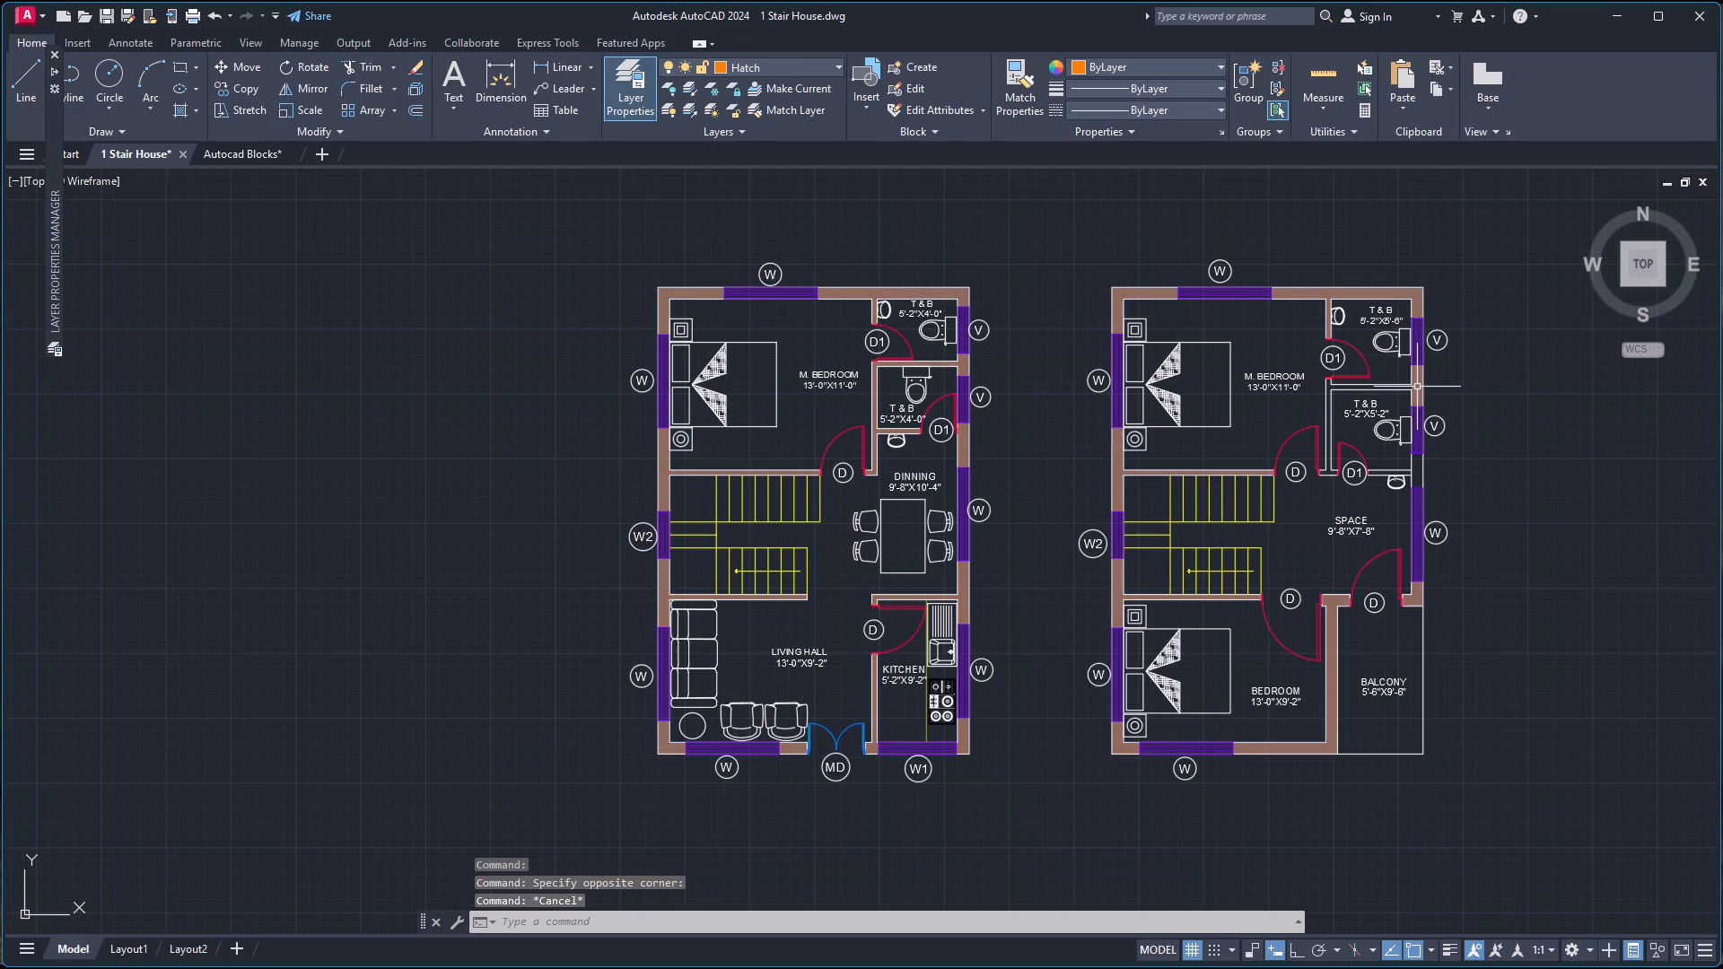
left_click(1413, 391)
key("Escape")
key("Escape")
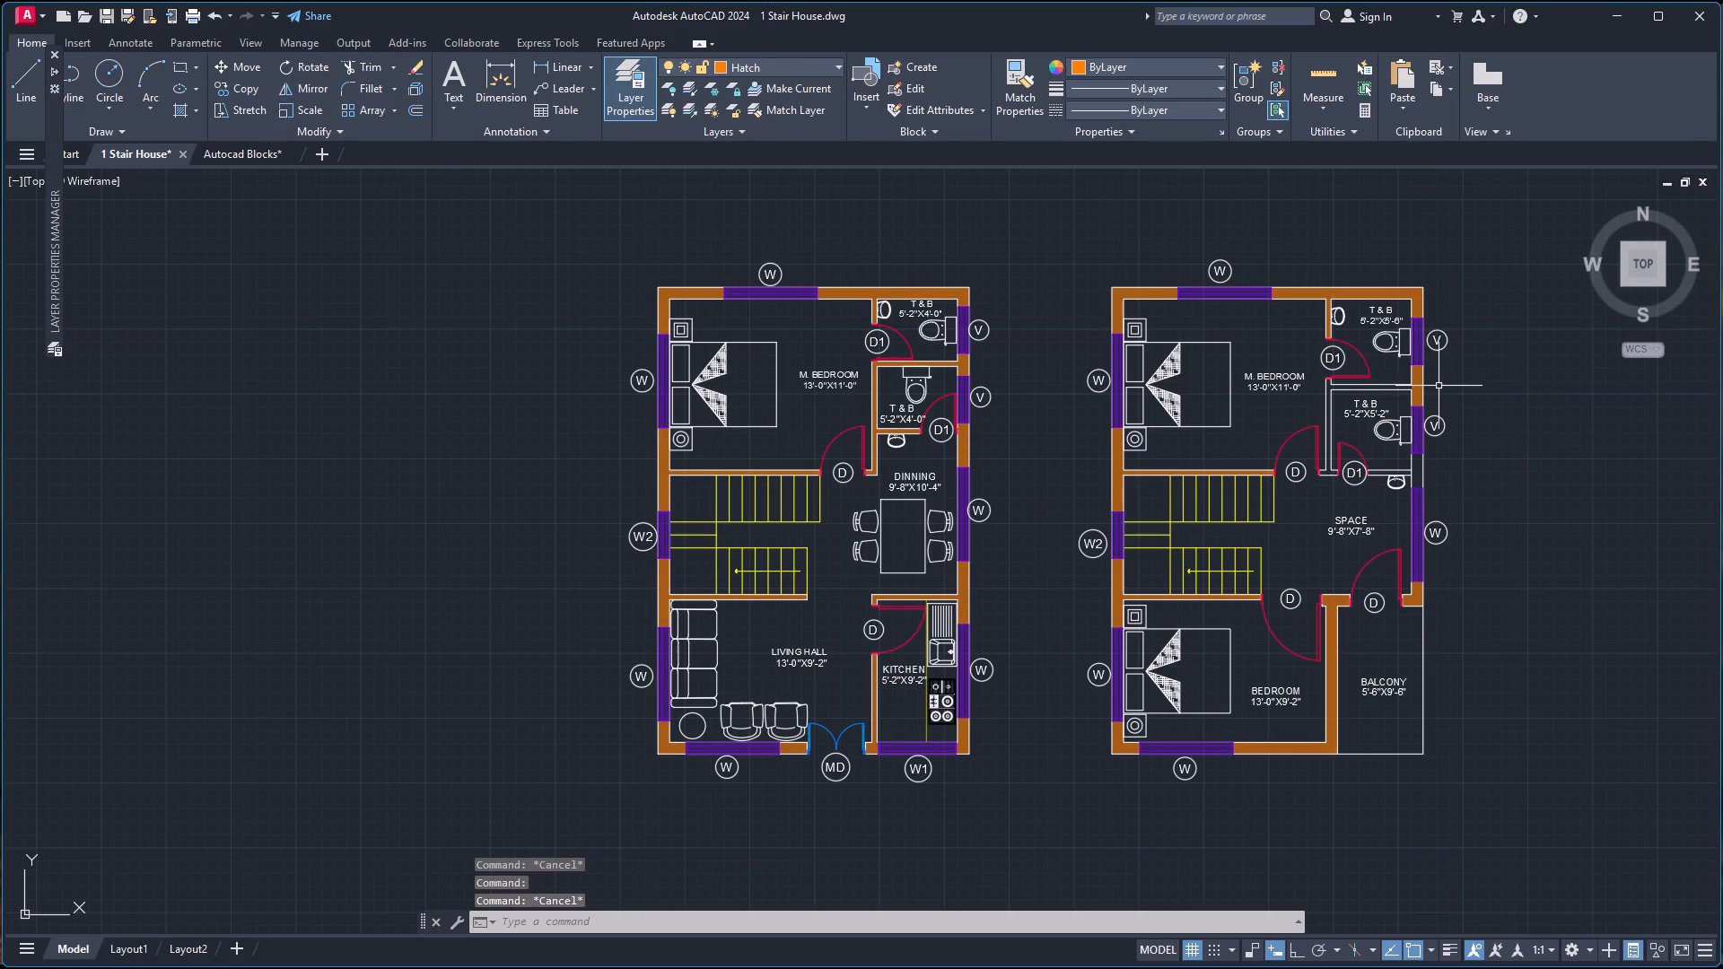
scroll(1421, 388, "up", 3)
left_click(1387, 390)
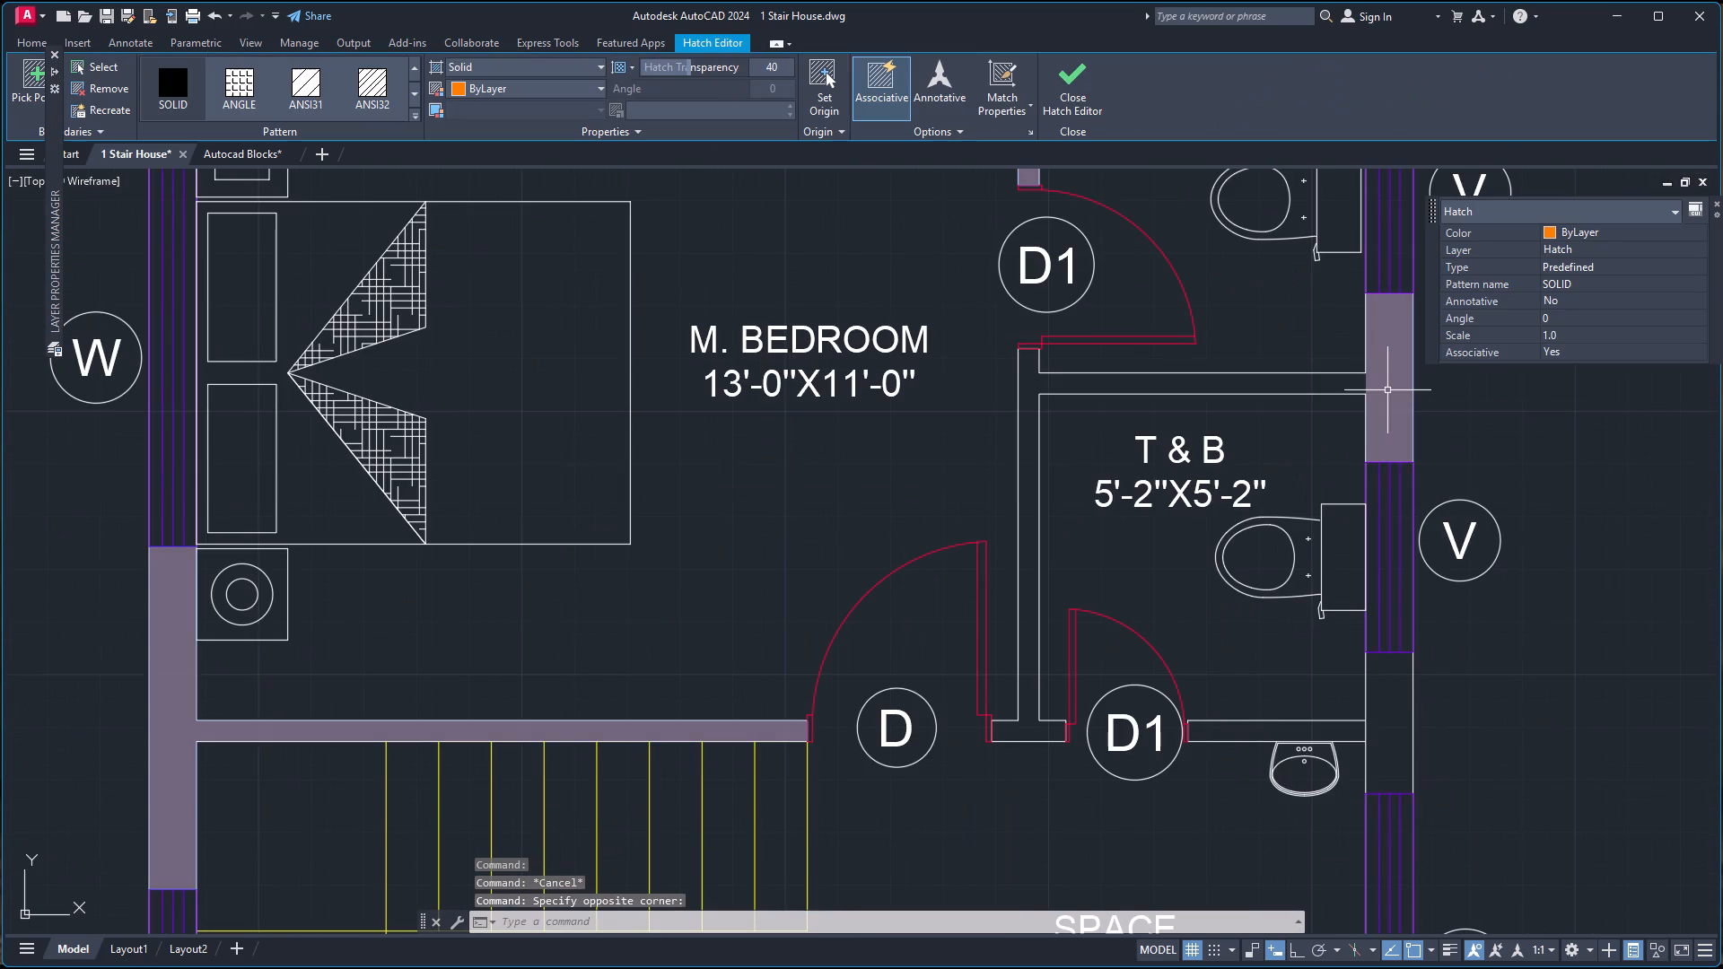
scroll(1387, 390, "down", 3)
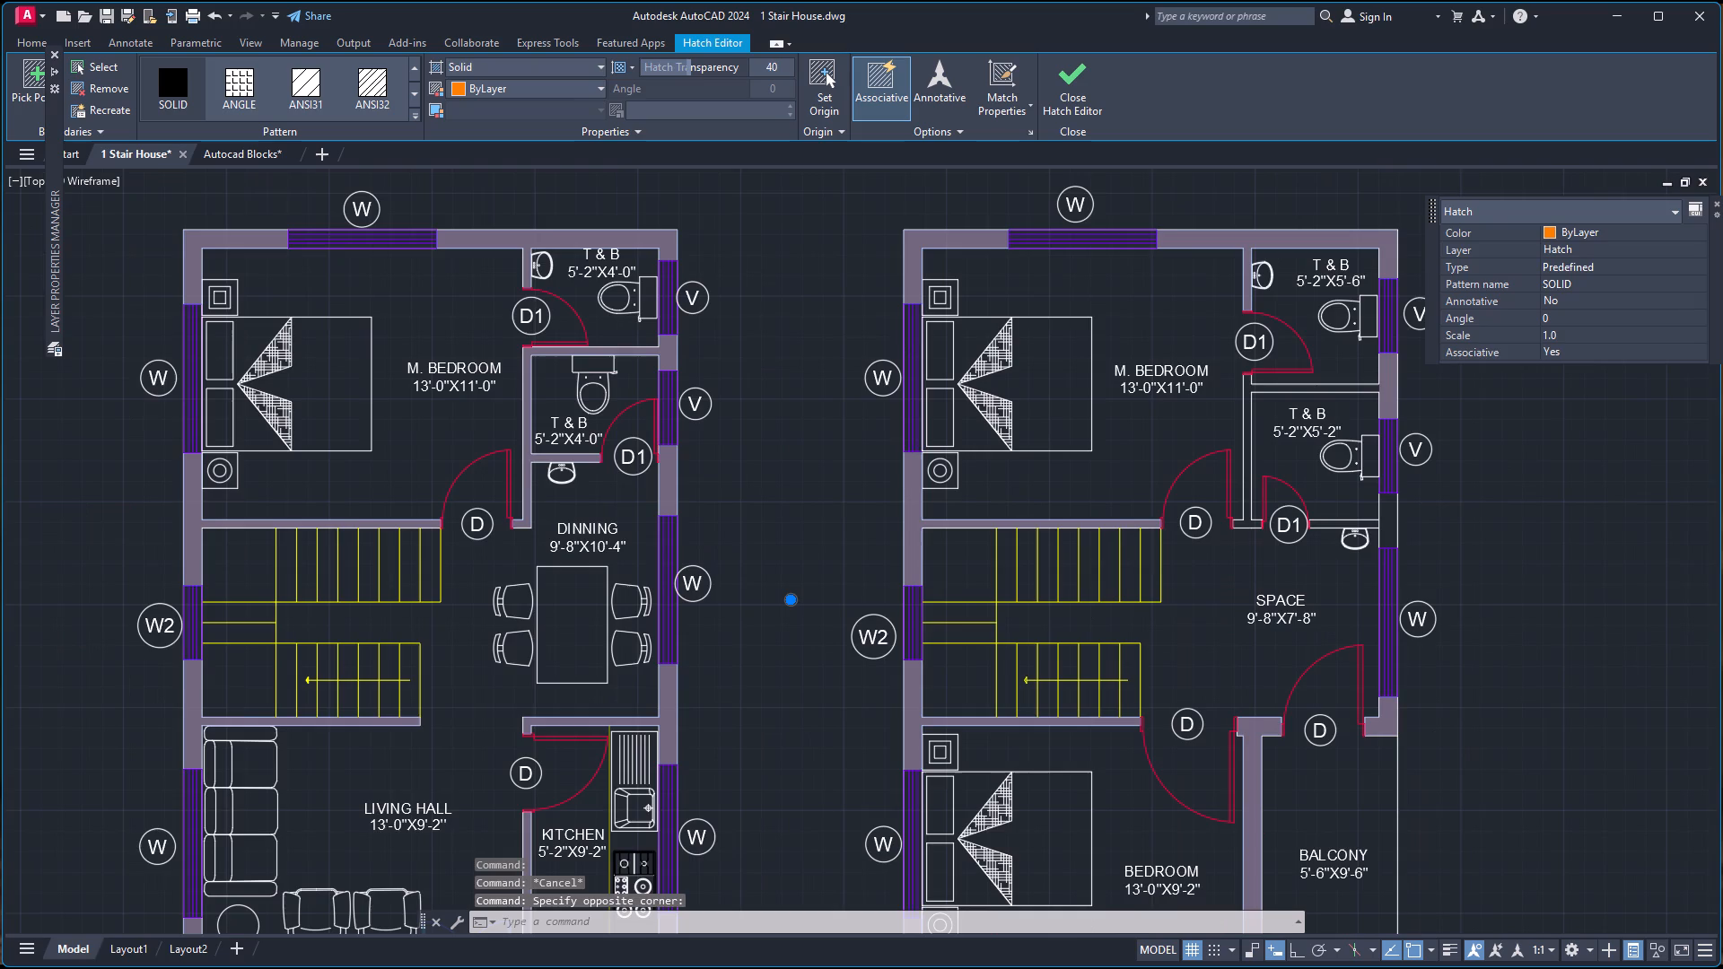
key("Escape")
Draw a line closing the partition between the east plan's toilets where it meets the east wall.
scroll(1390, 381, "up", 2)
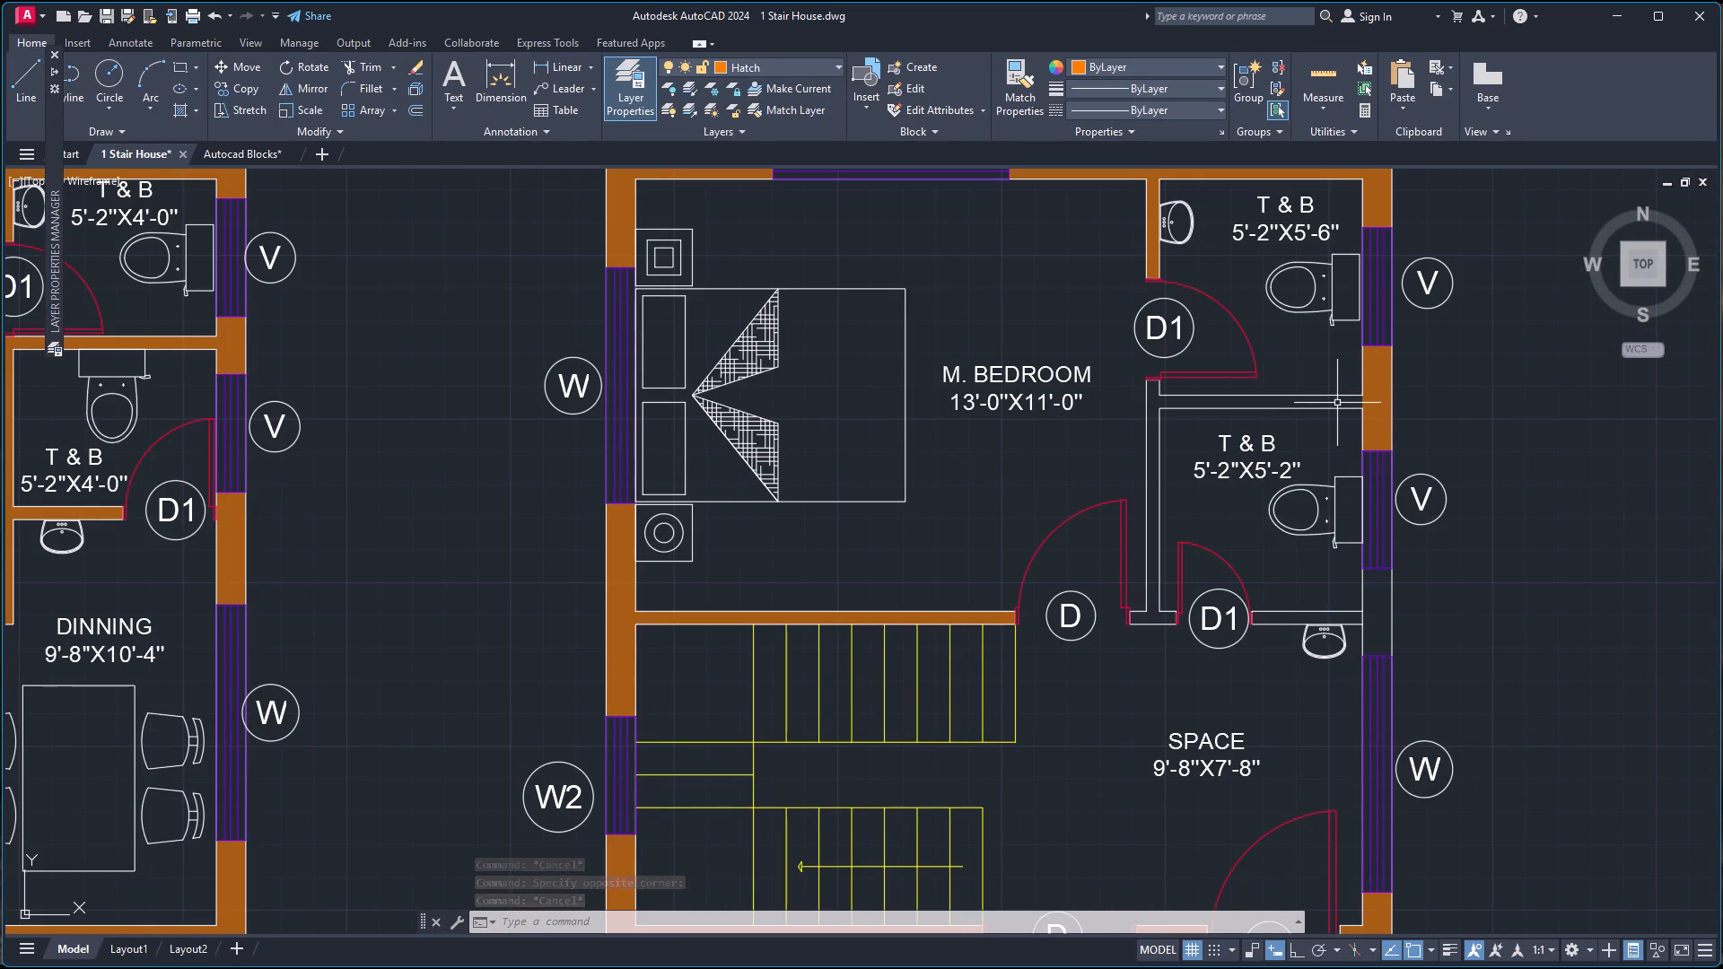
scroll(1359, 402, "up", 3)
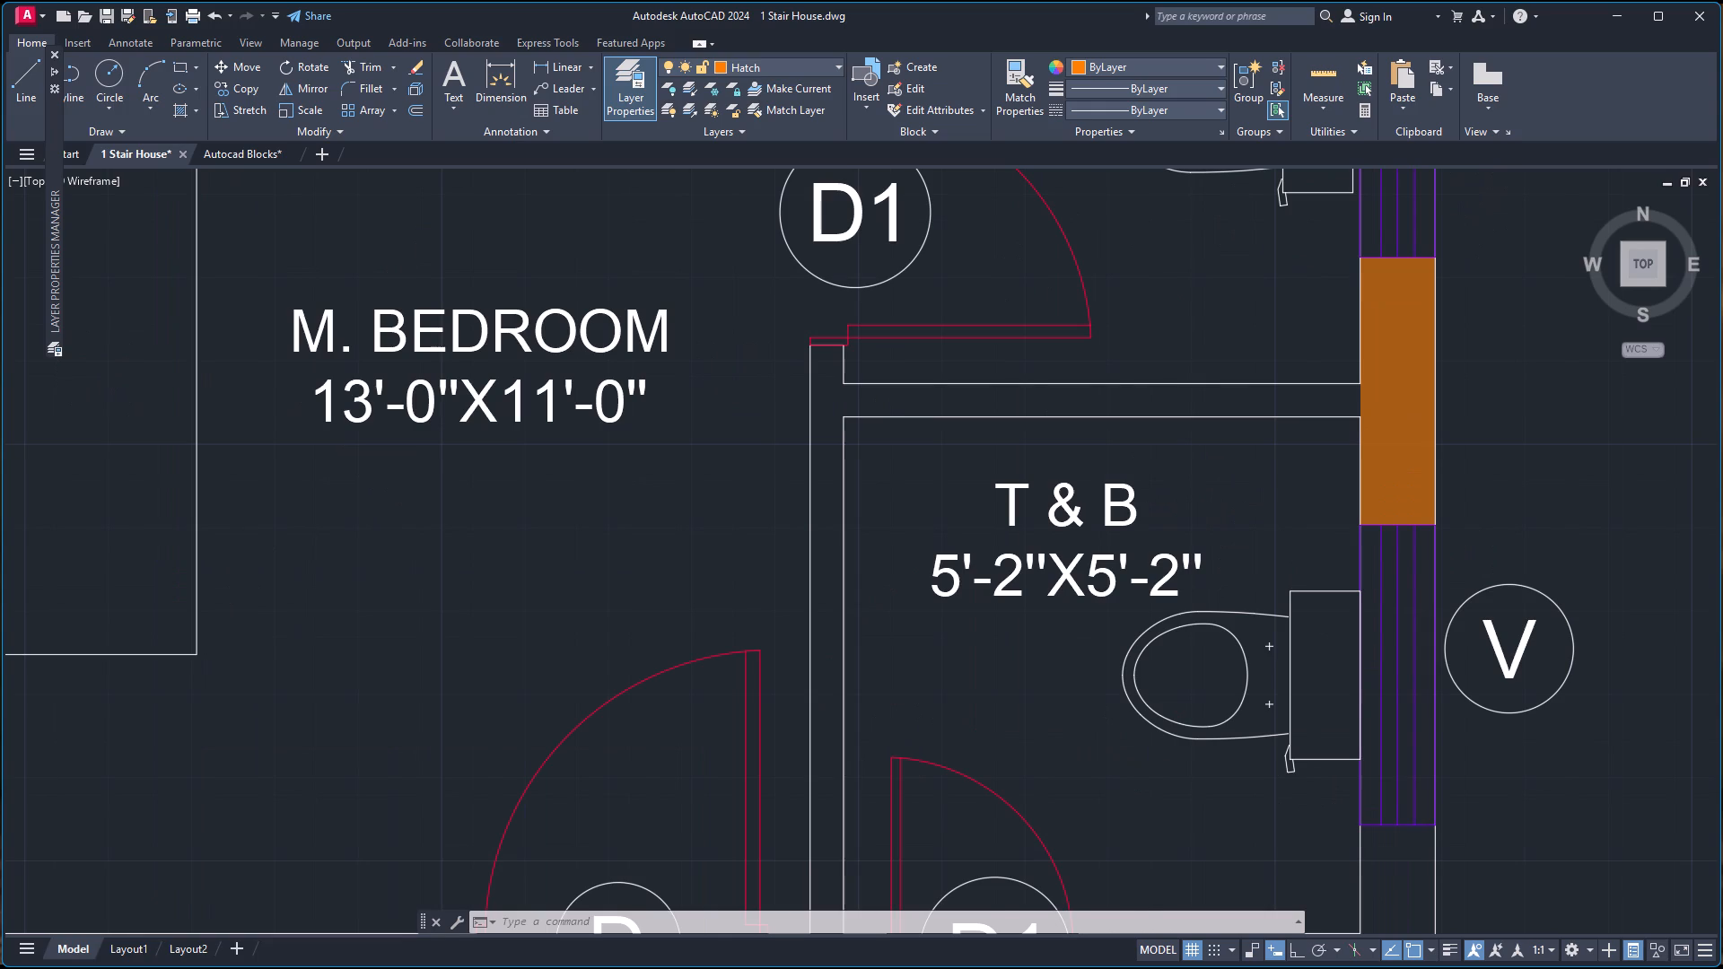
key("l")
key("Return")
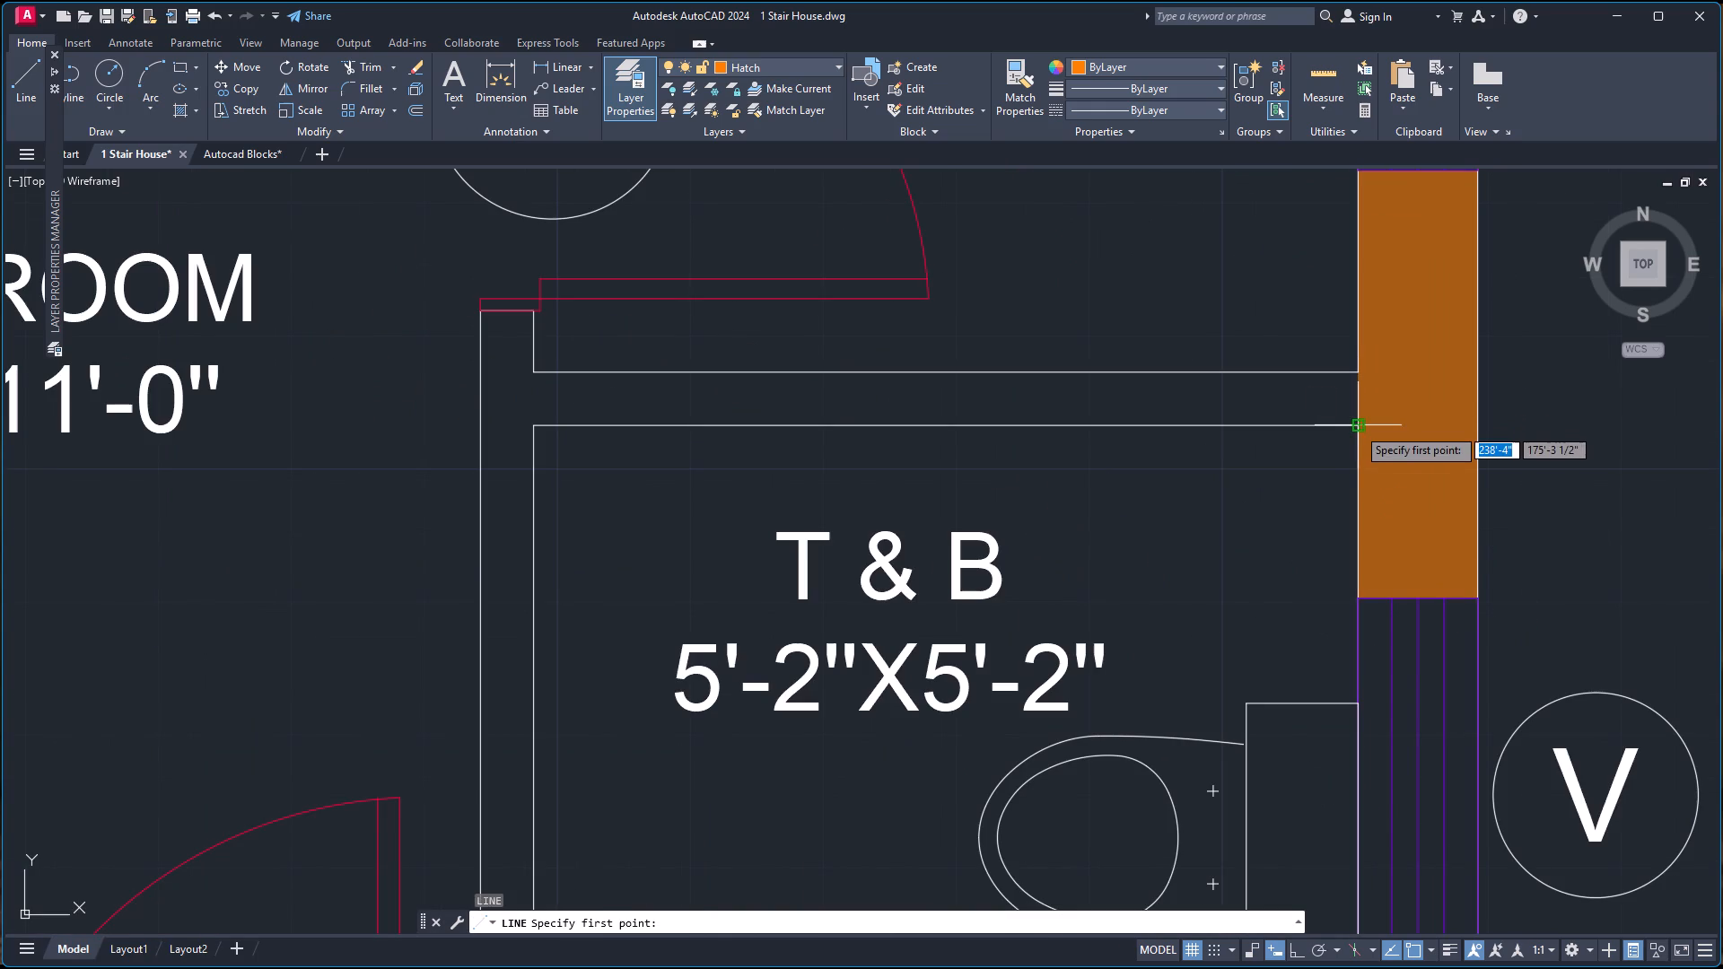
left_click(1357, 427)
left_click(1356, 373)
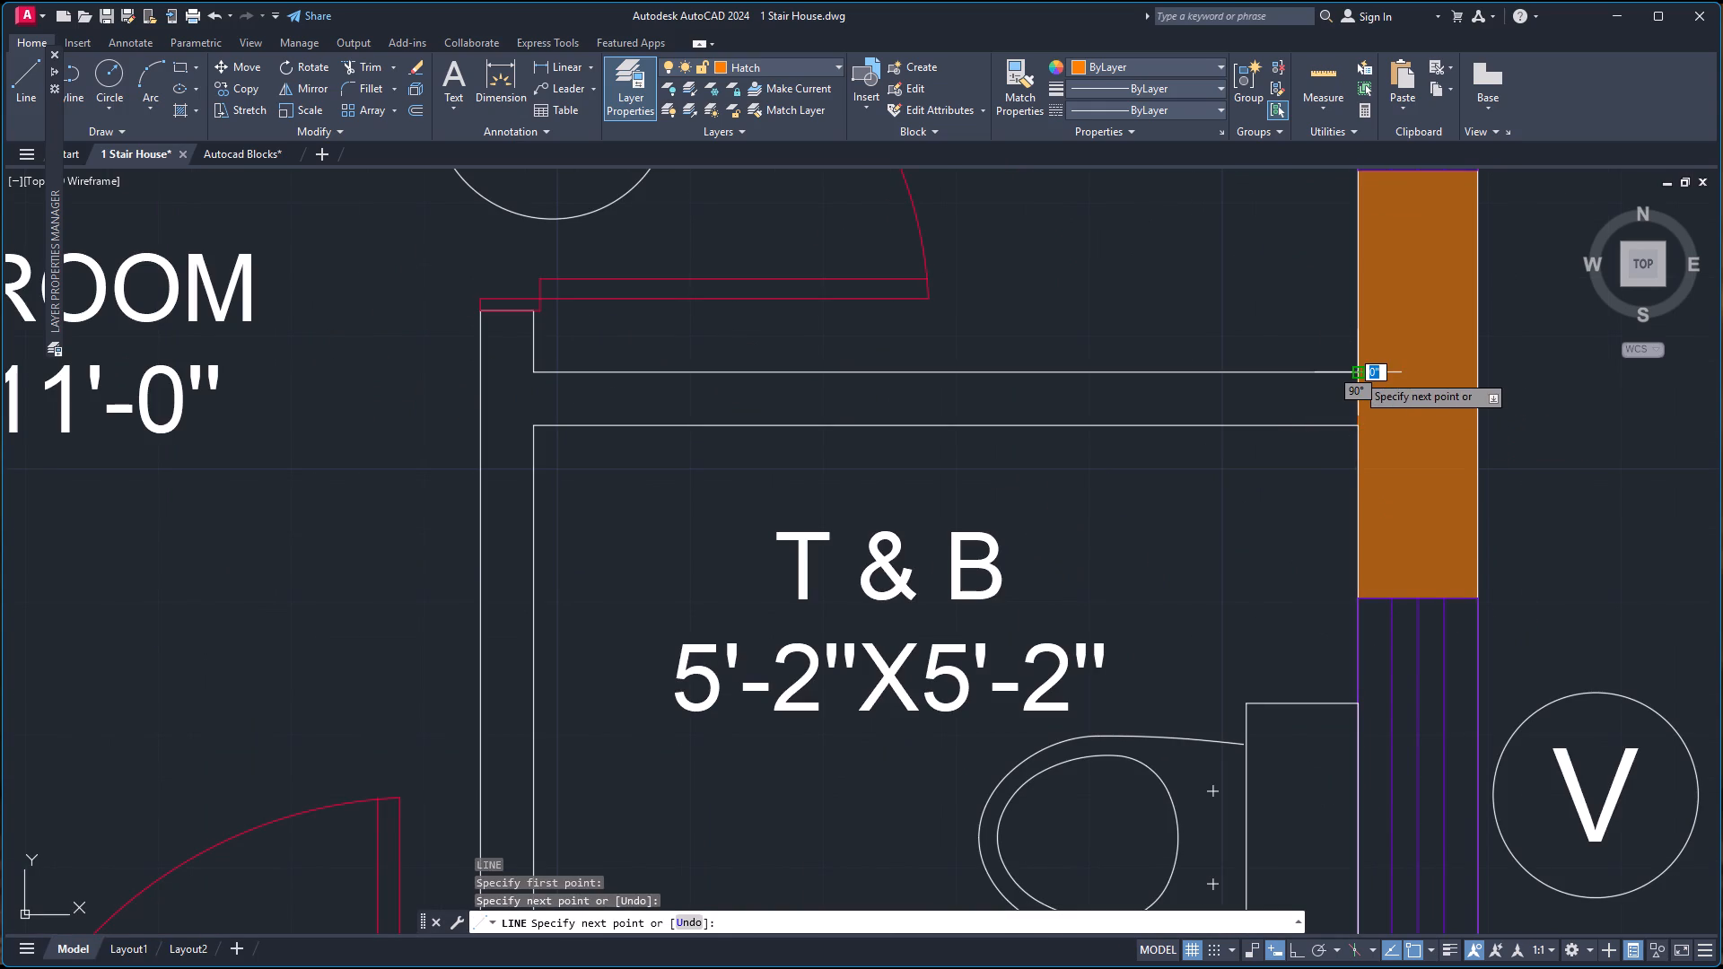
key("Return")
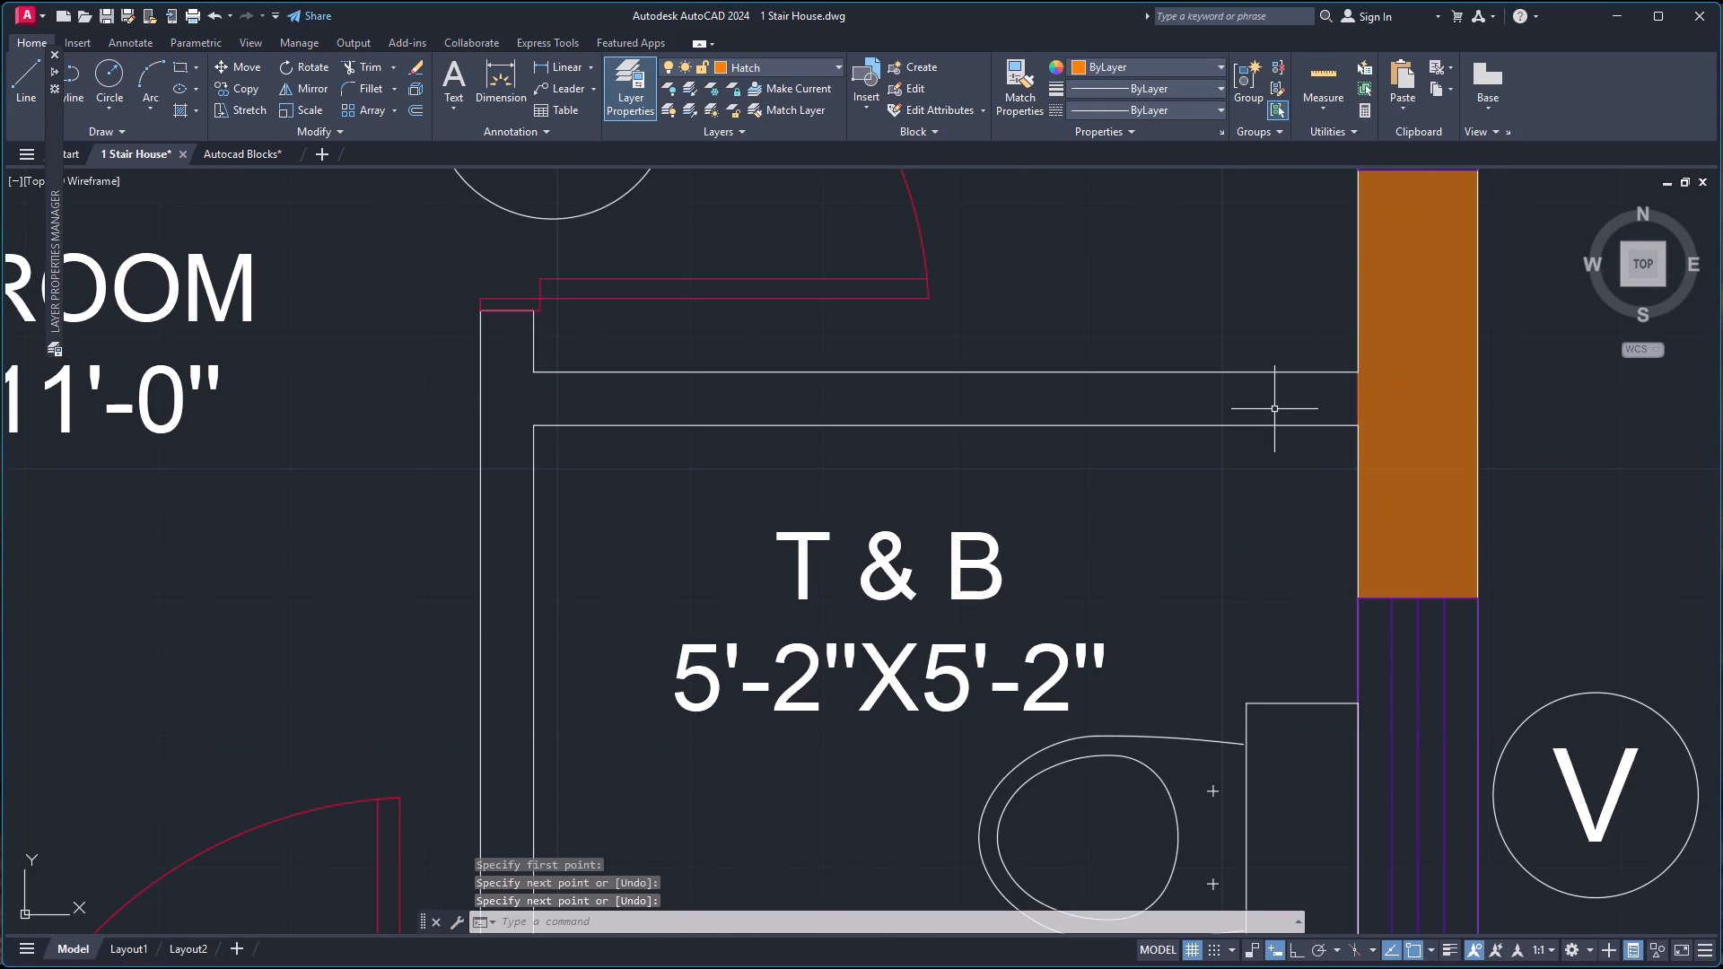
Fill the partition walls around the east plan's 5'-2"X5'-2" toilet with the solid hatch at transparency 40.
key("h")
key("Return")
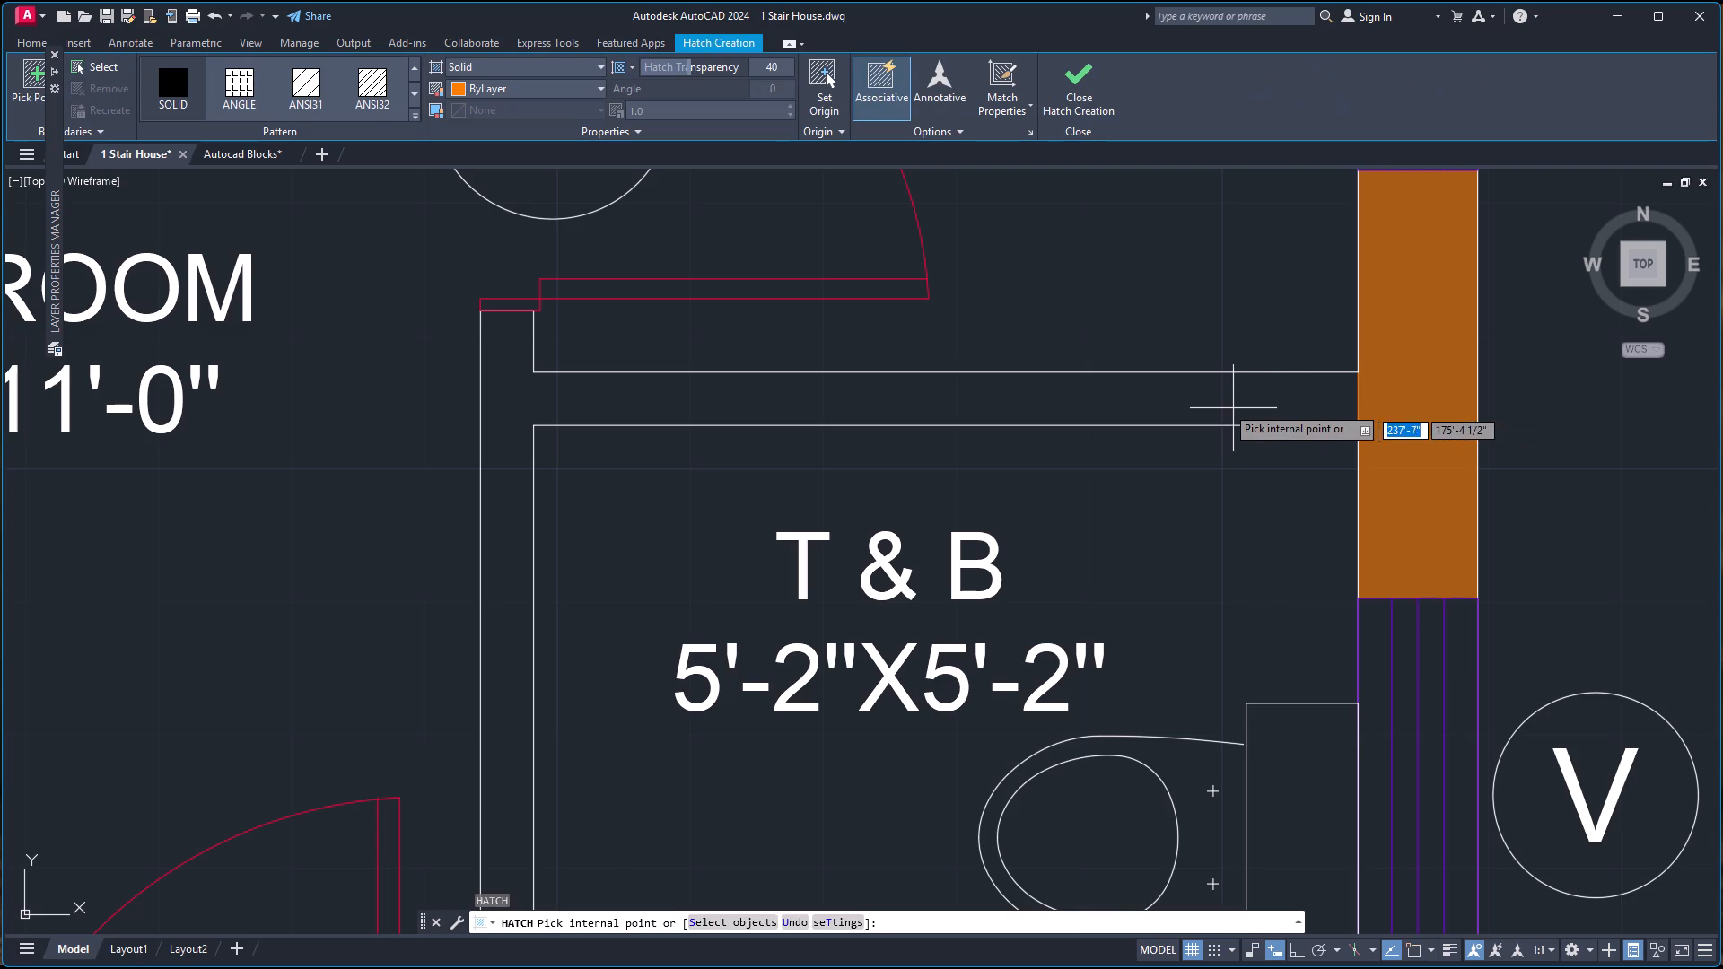
left_click(1224, 405)
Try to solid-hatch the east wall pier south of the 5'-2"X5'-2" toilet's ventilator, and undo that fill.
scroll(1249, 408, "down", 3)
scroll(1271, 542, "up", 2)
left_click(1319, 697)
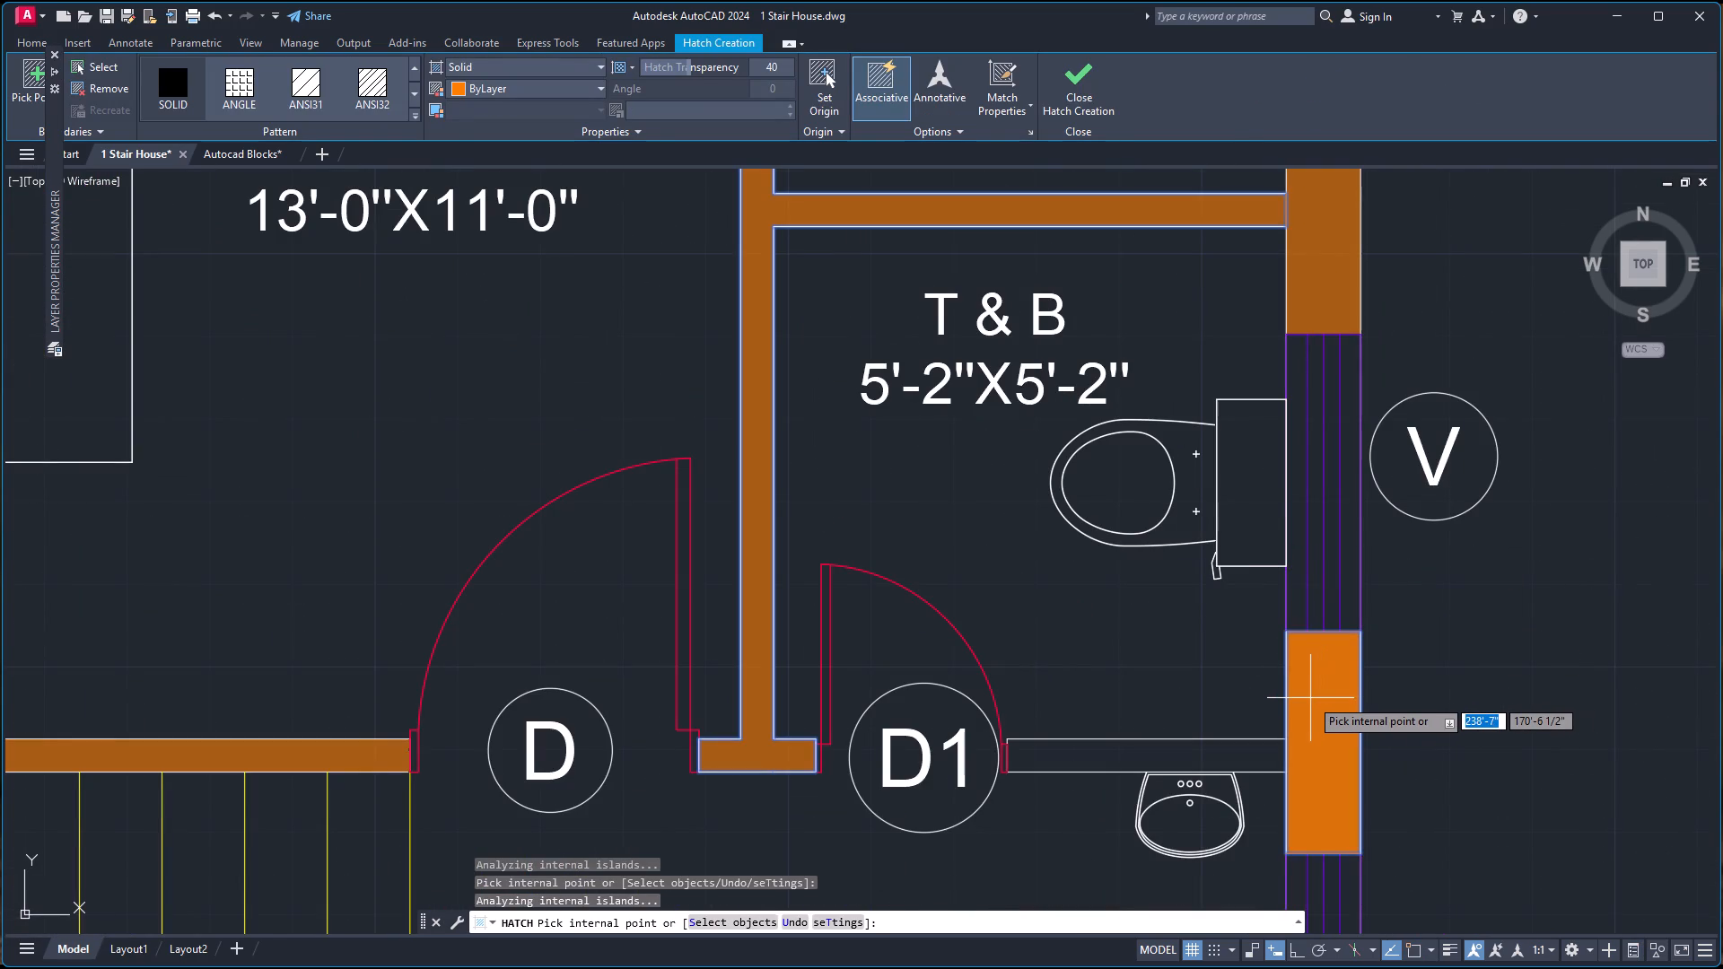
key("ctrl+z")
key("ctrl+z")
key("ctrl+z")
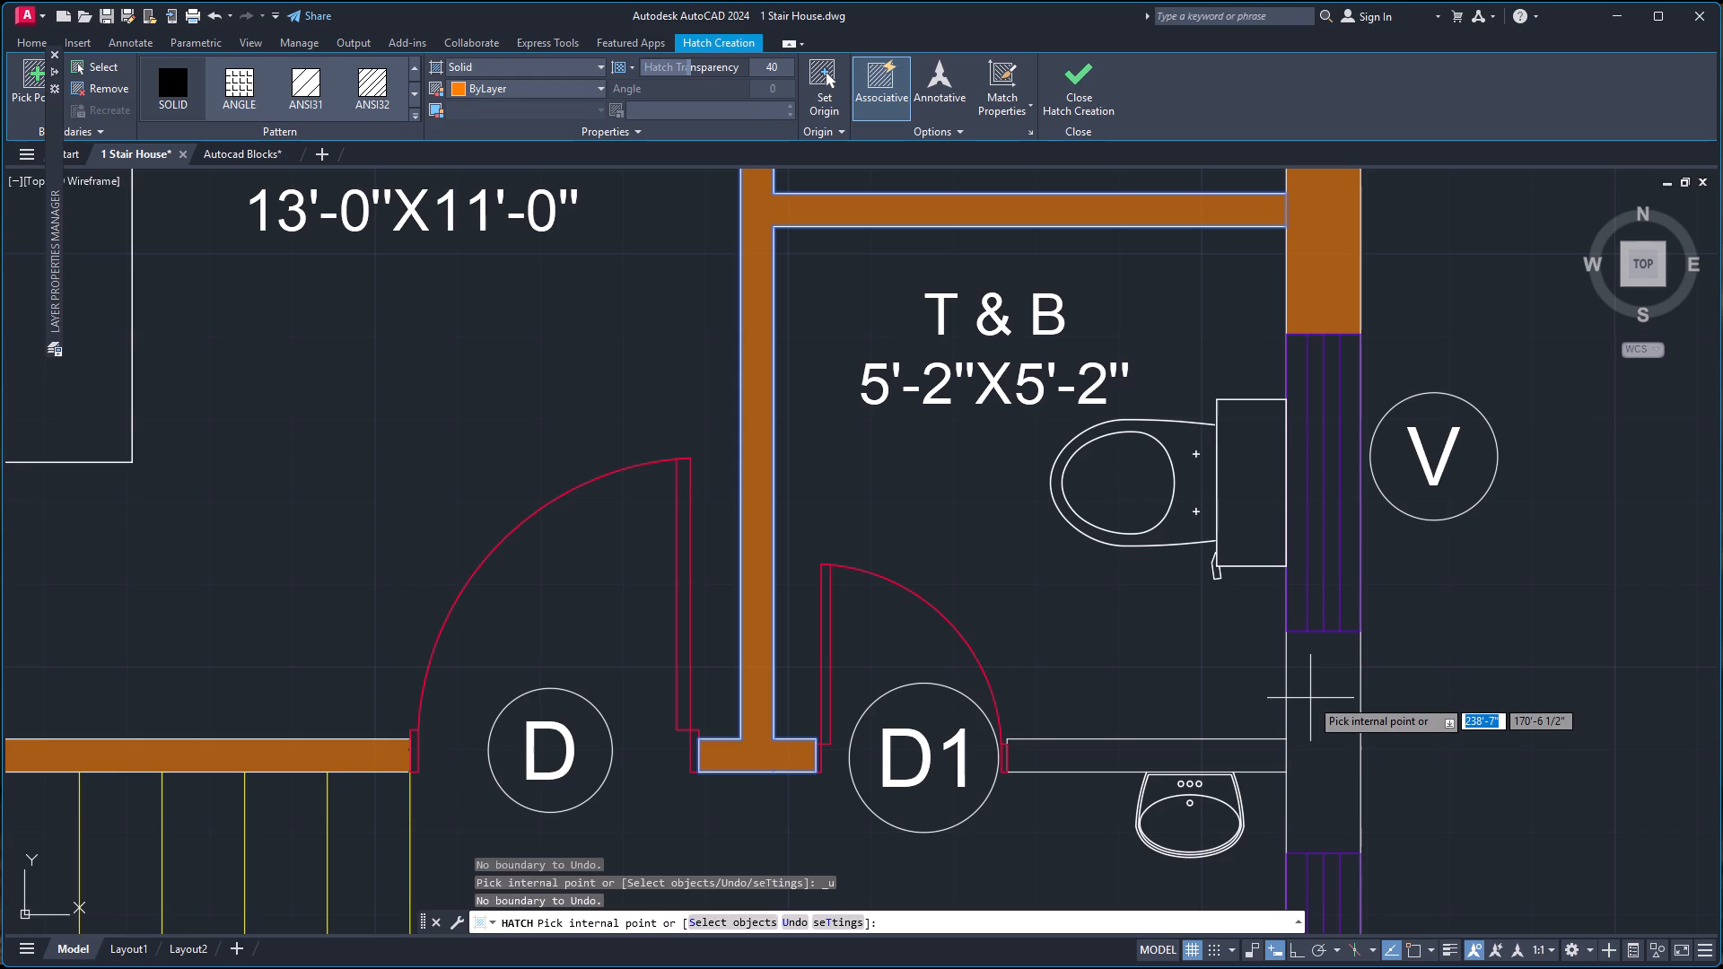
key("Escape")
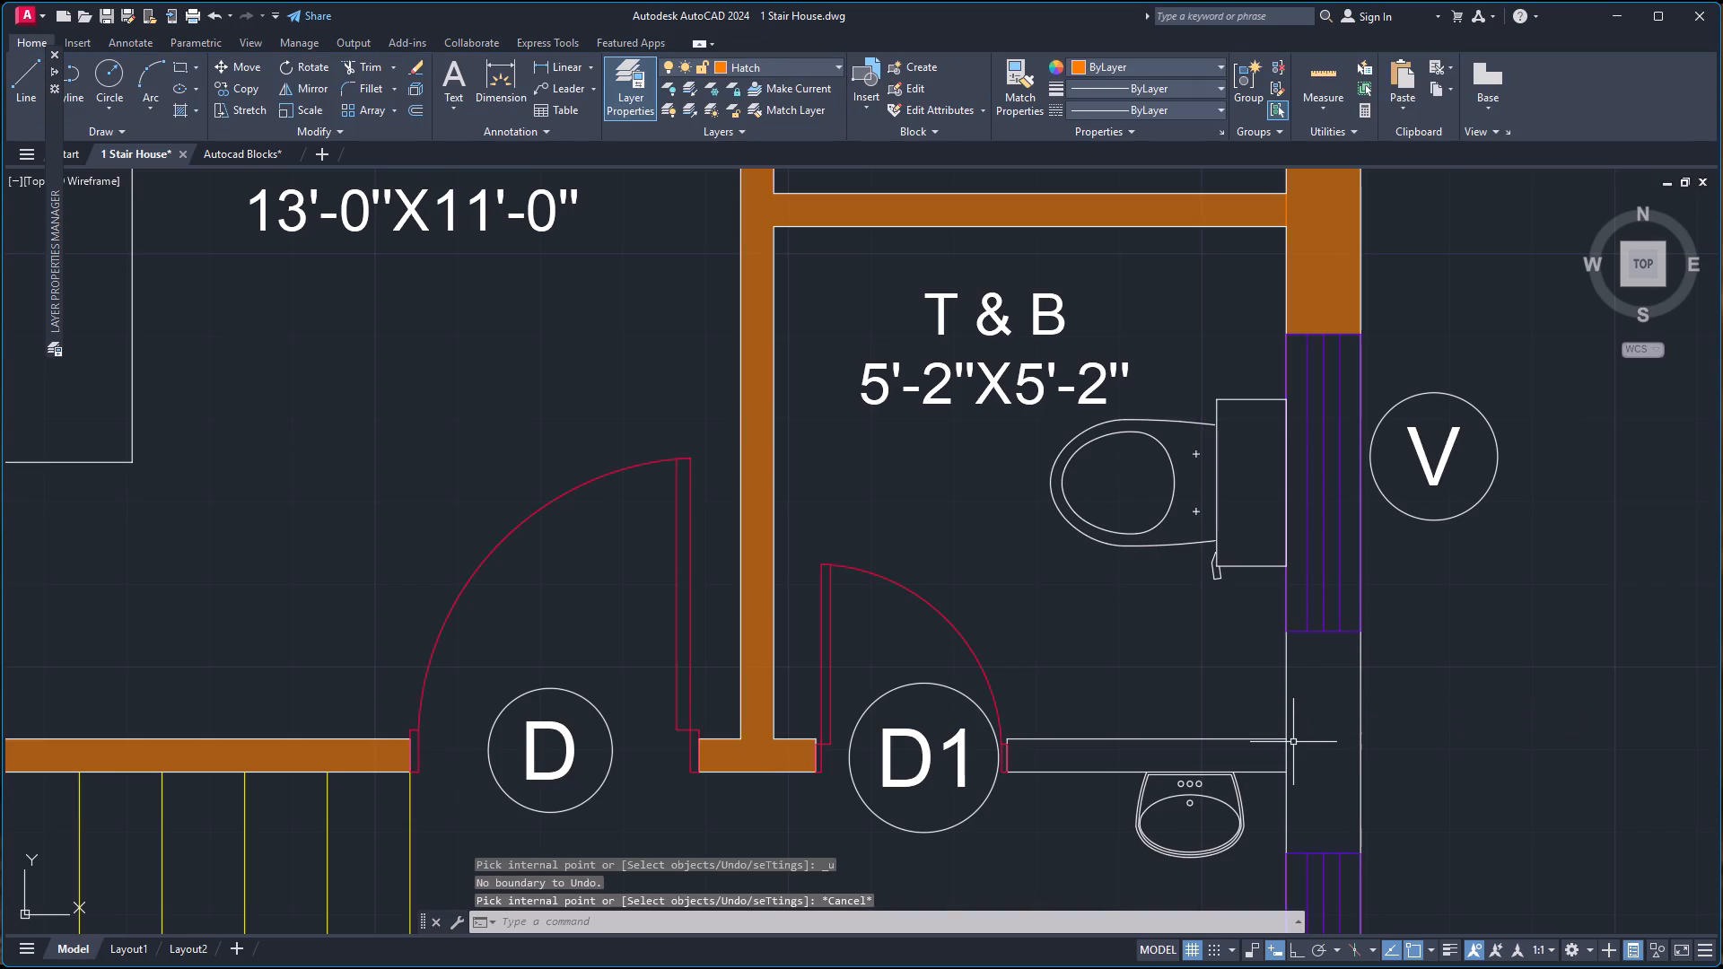
Trim the east wall's inner line where the partitions north and south of the east plan's 5'-2"X5'-2" toilet meet it.
type("TR")
key("Return")
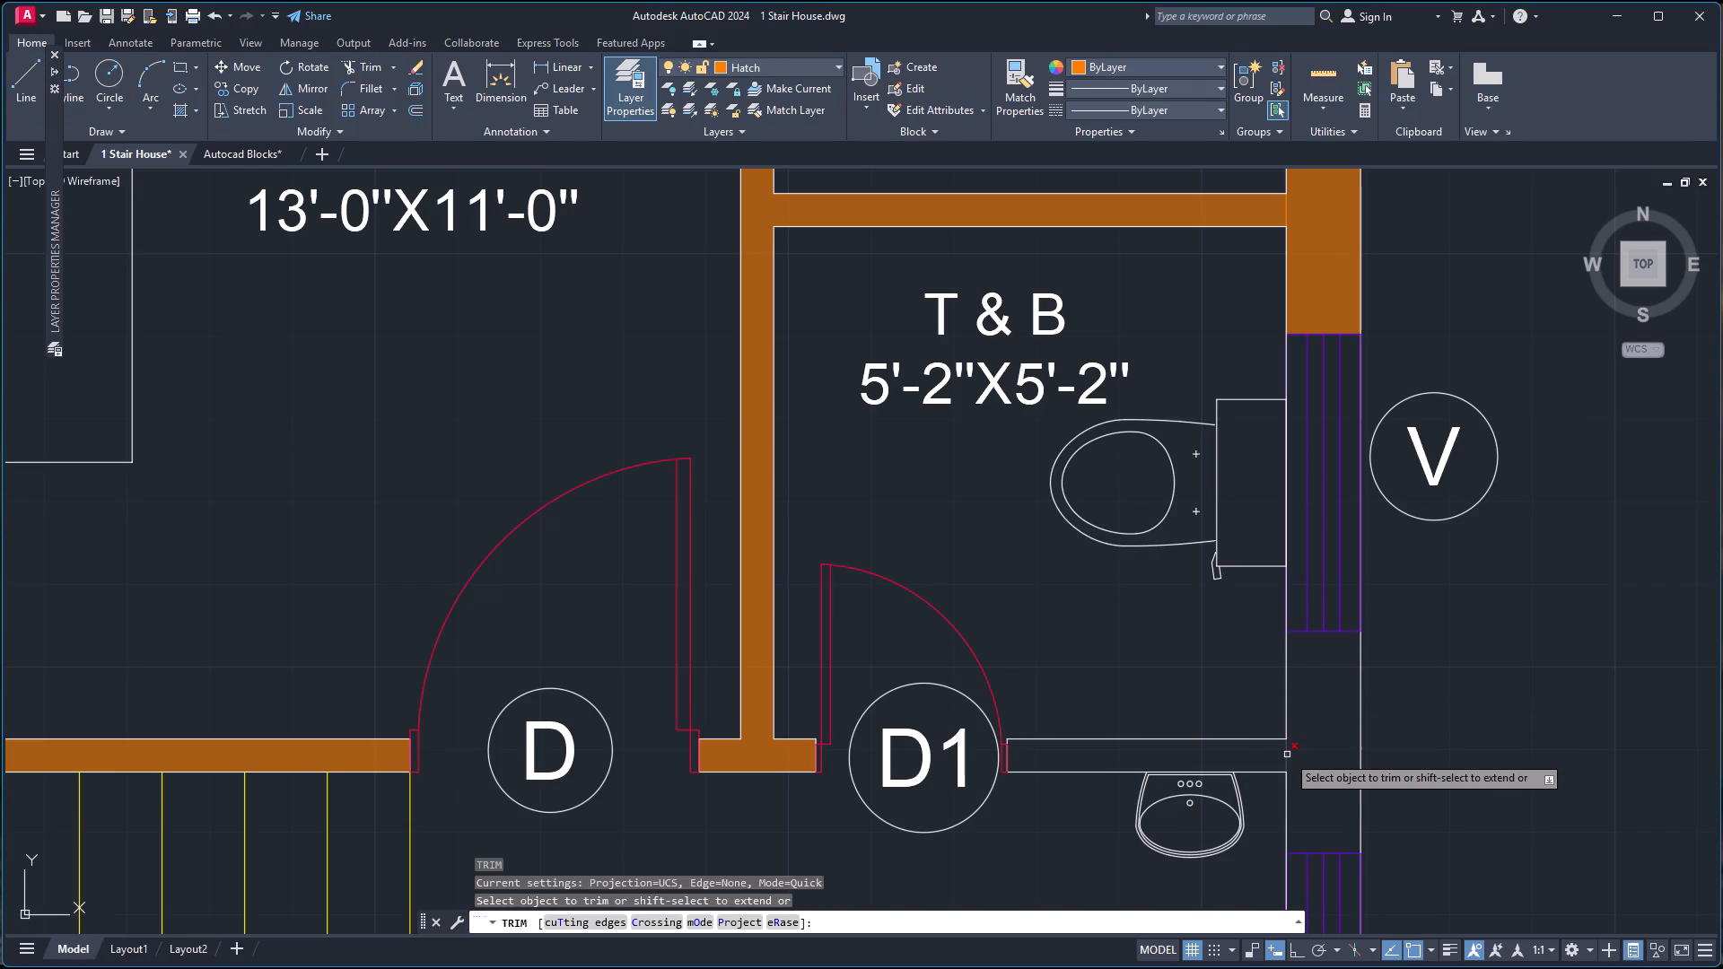
left_click(1287, 755)
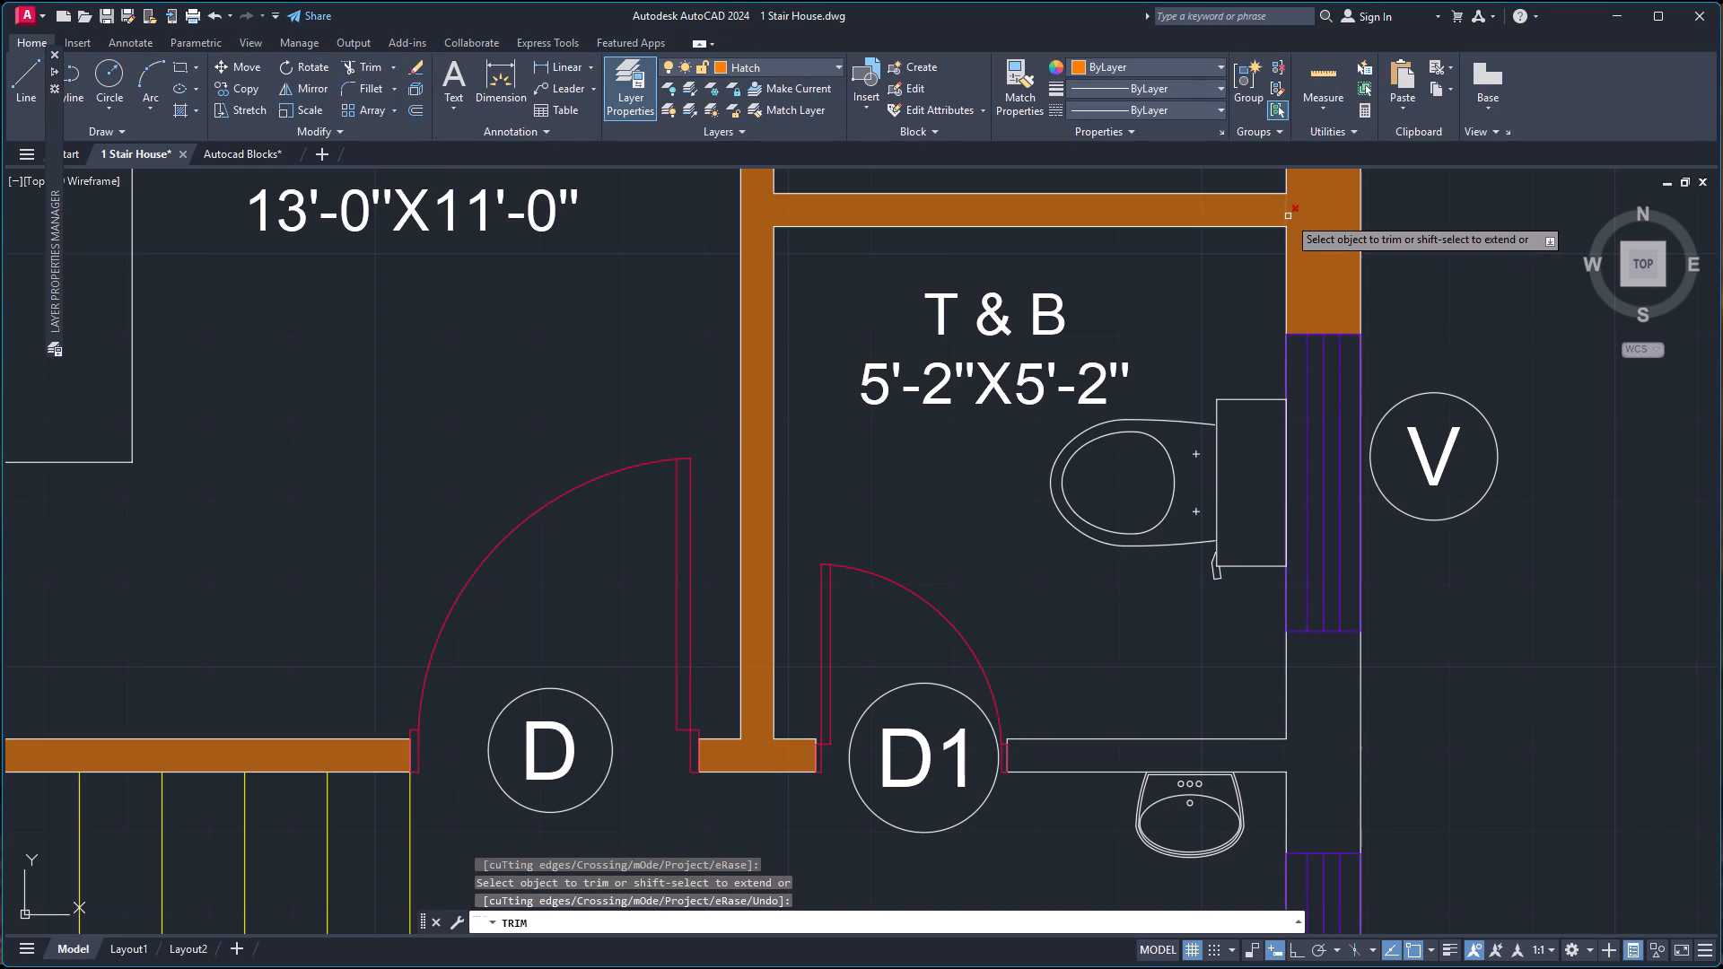
left_click(1285, 207)
scroll(1292, 228, "down", 4)
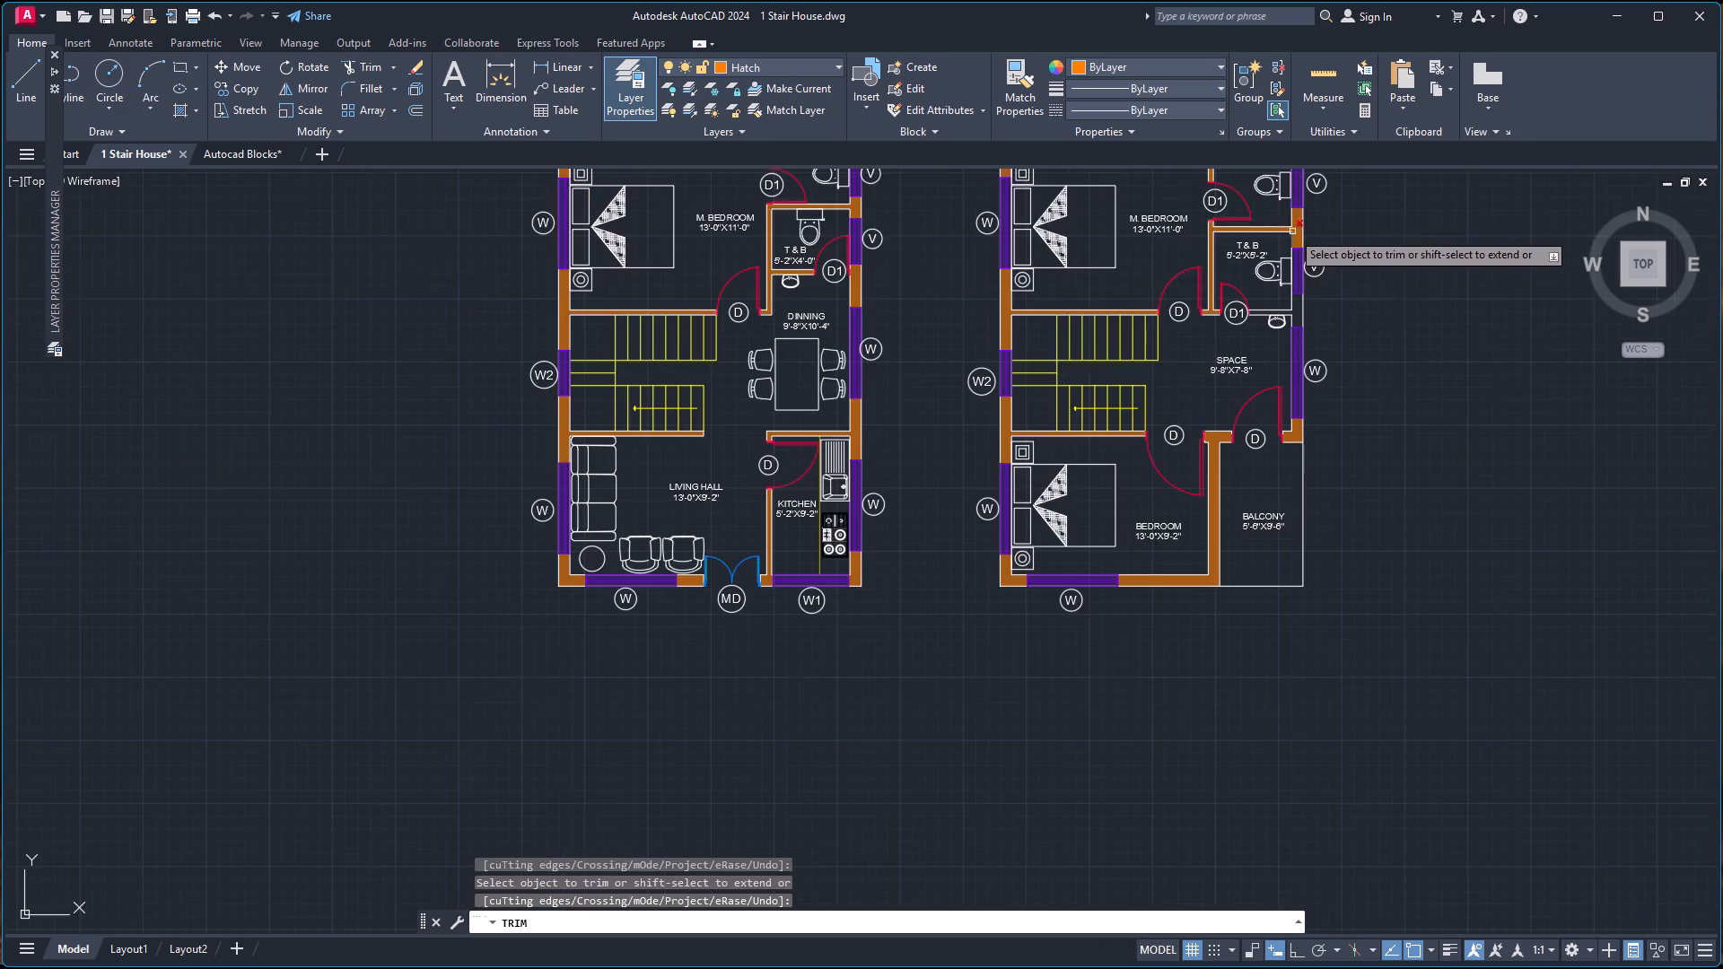
scroll(1294, 202, "down", 3)
scroll(1294, 169, "up", 3)
scroll(1281, 325, "up", 2)
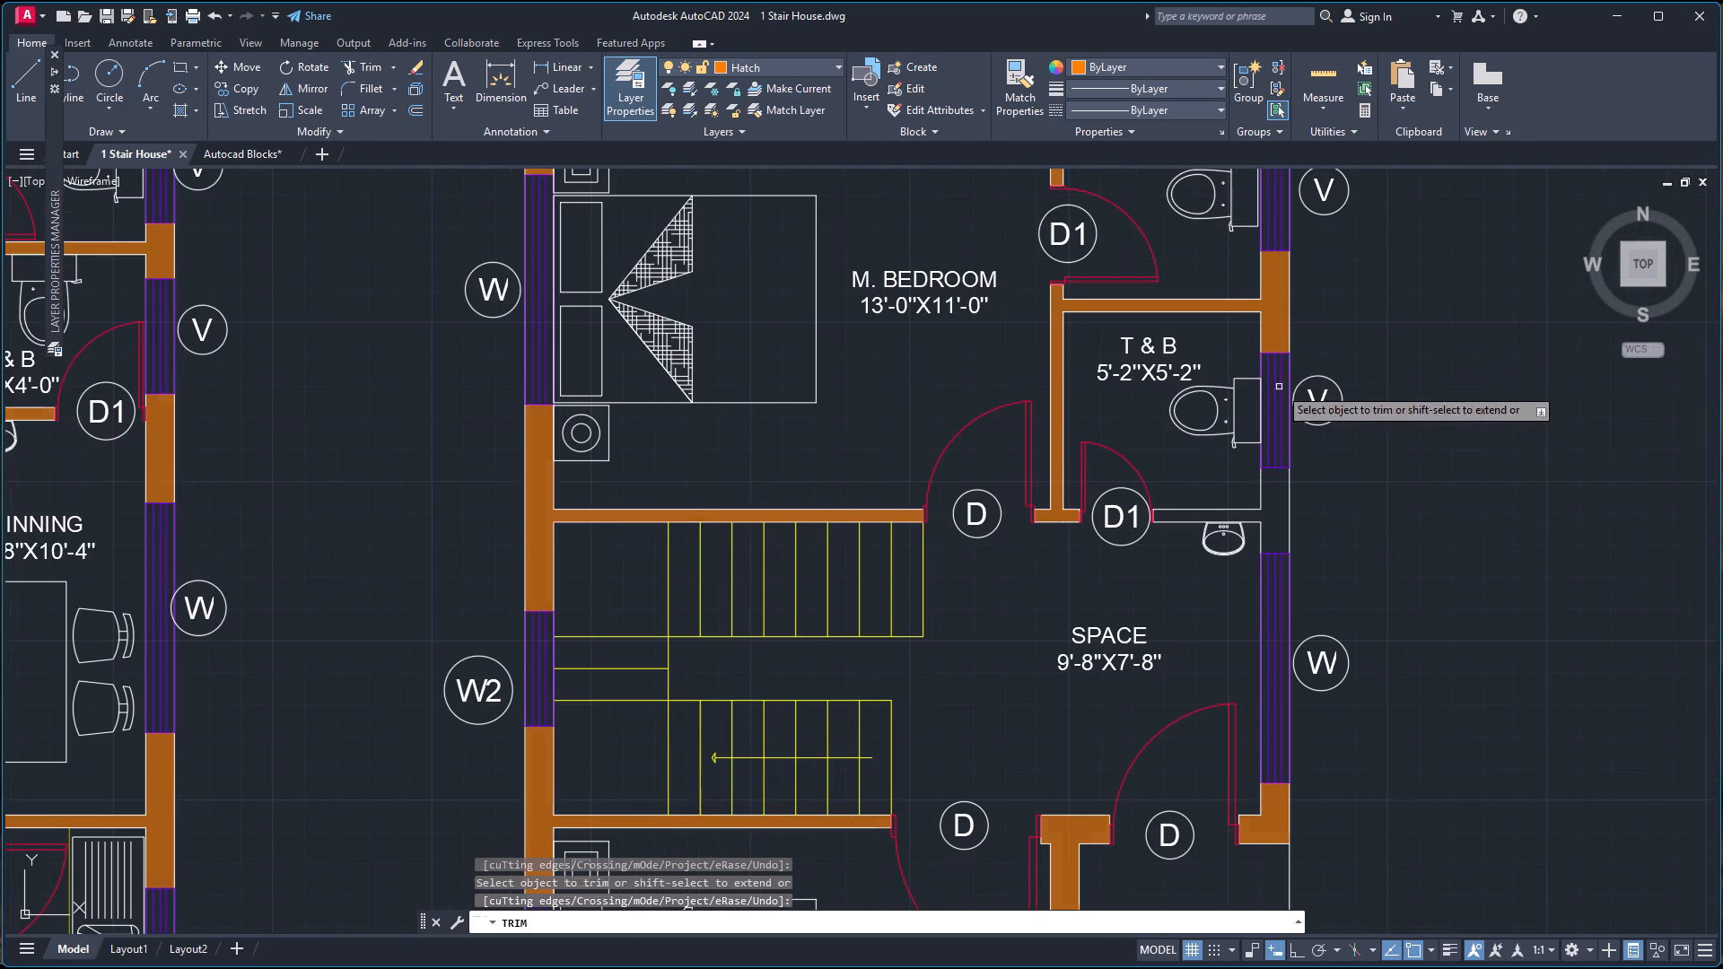
key("Escape")
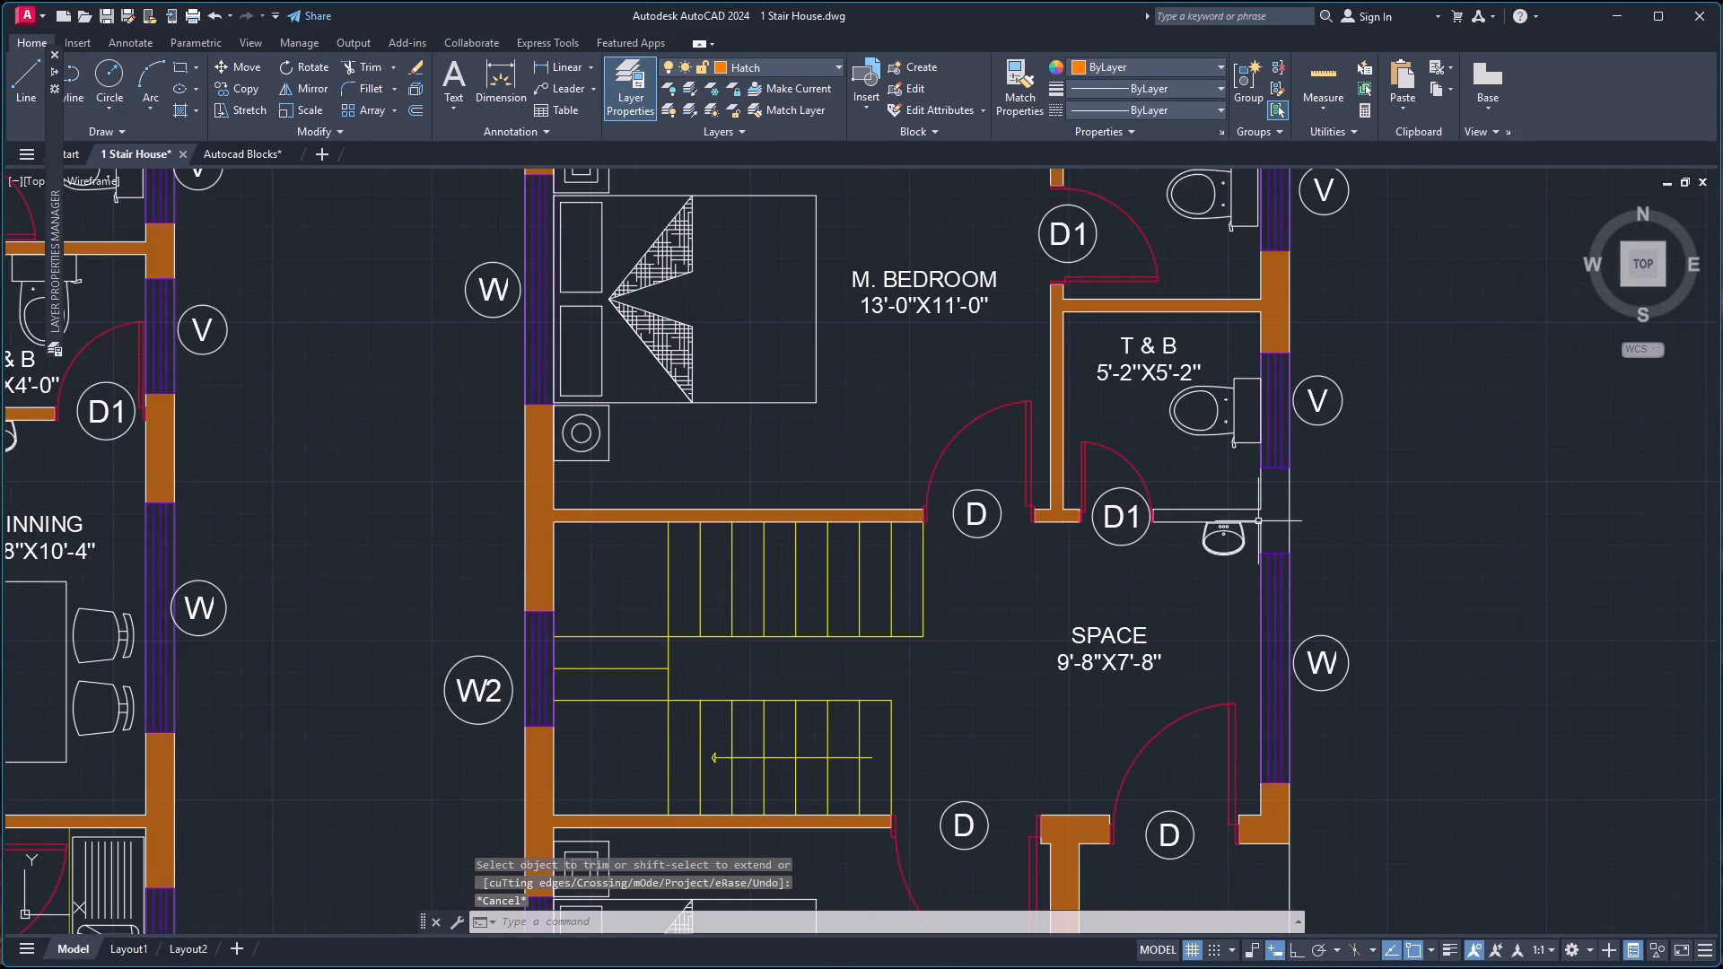
Fill the south partition and adjoining east wall pier of the east plan's 5'-2"X5'-2" toilet with the solid hatch at transparency 40.
key("h")
key("Return")
left_click(1276, 511)
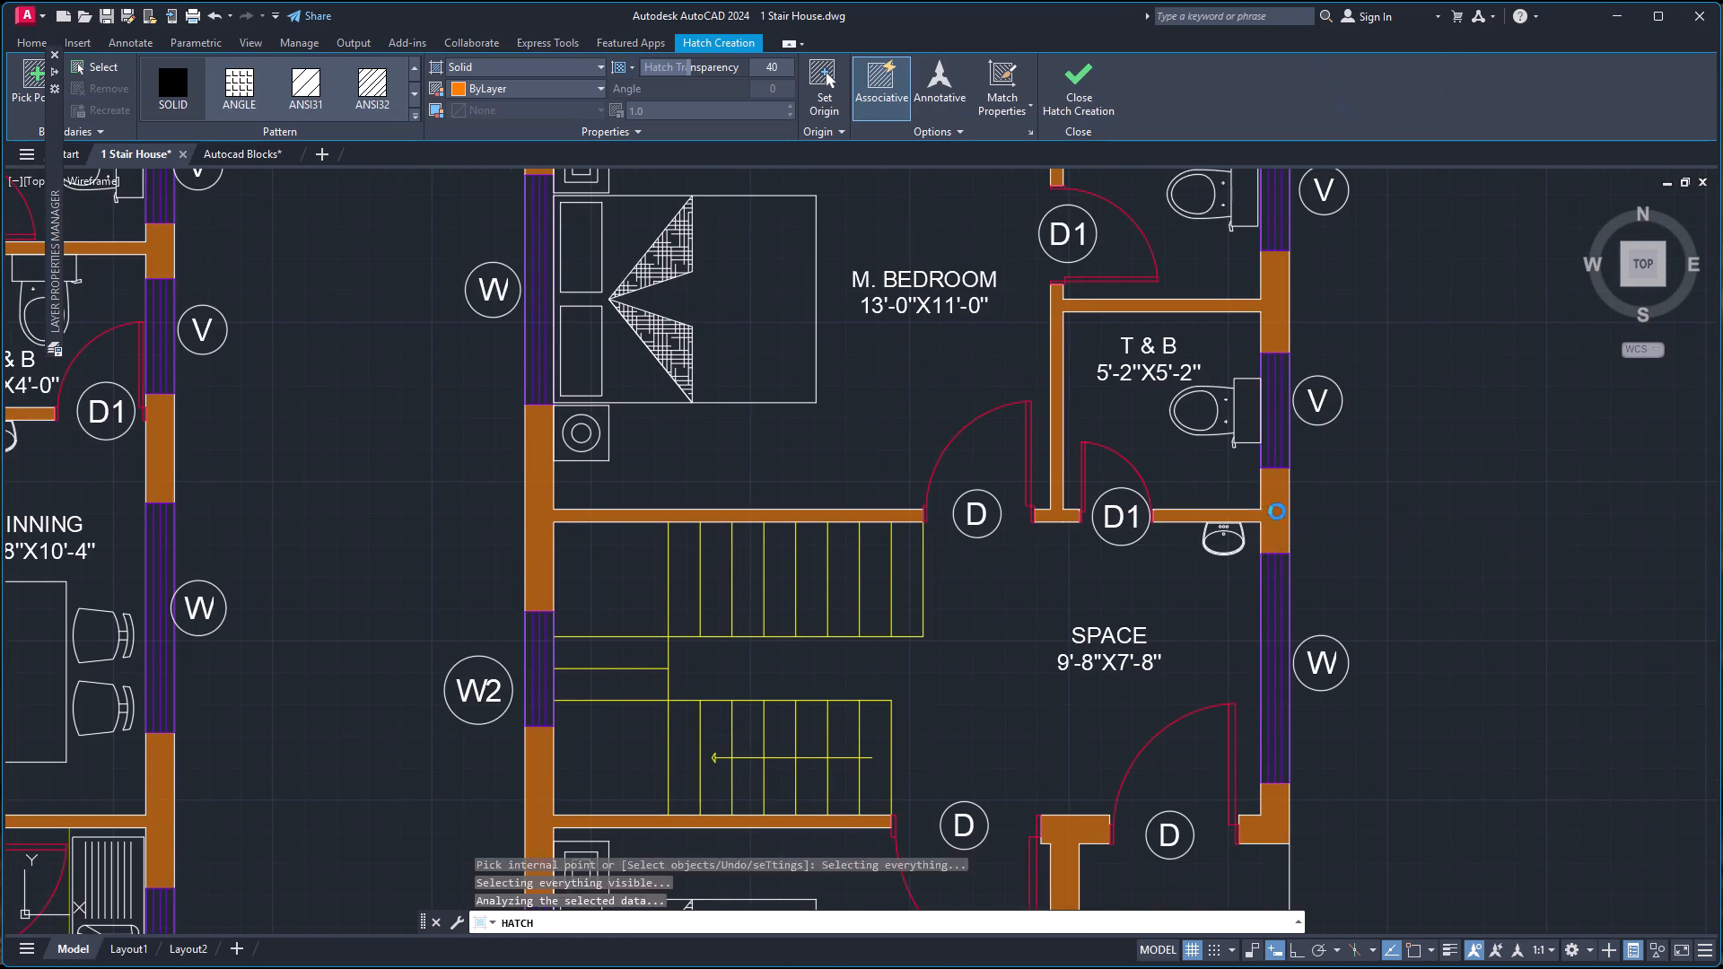
scroll(1275, 511, "down", 4)
scroll(1276, 554, "up", 1)
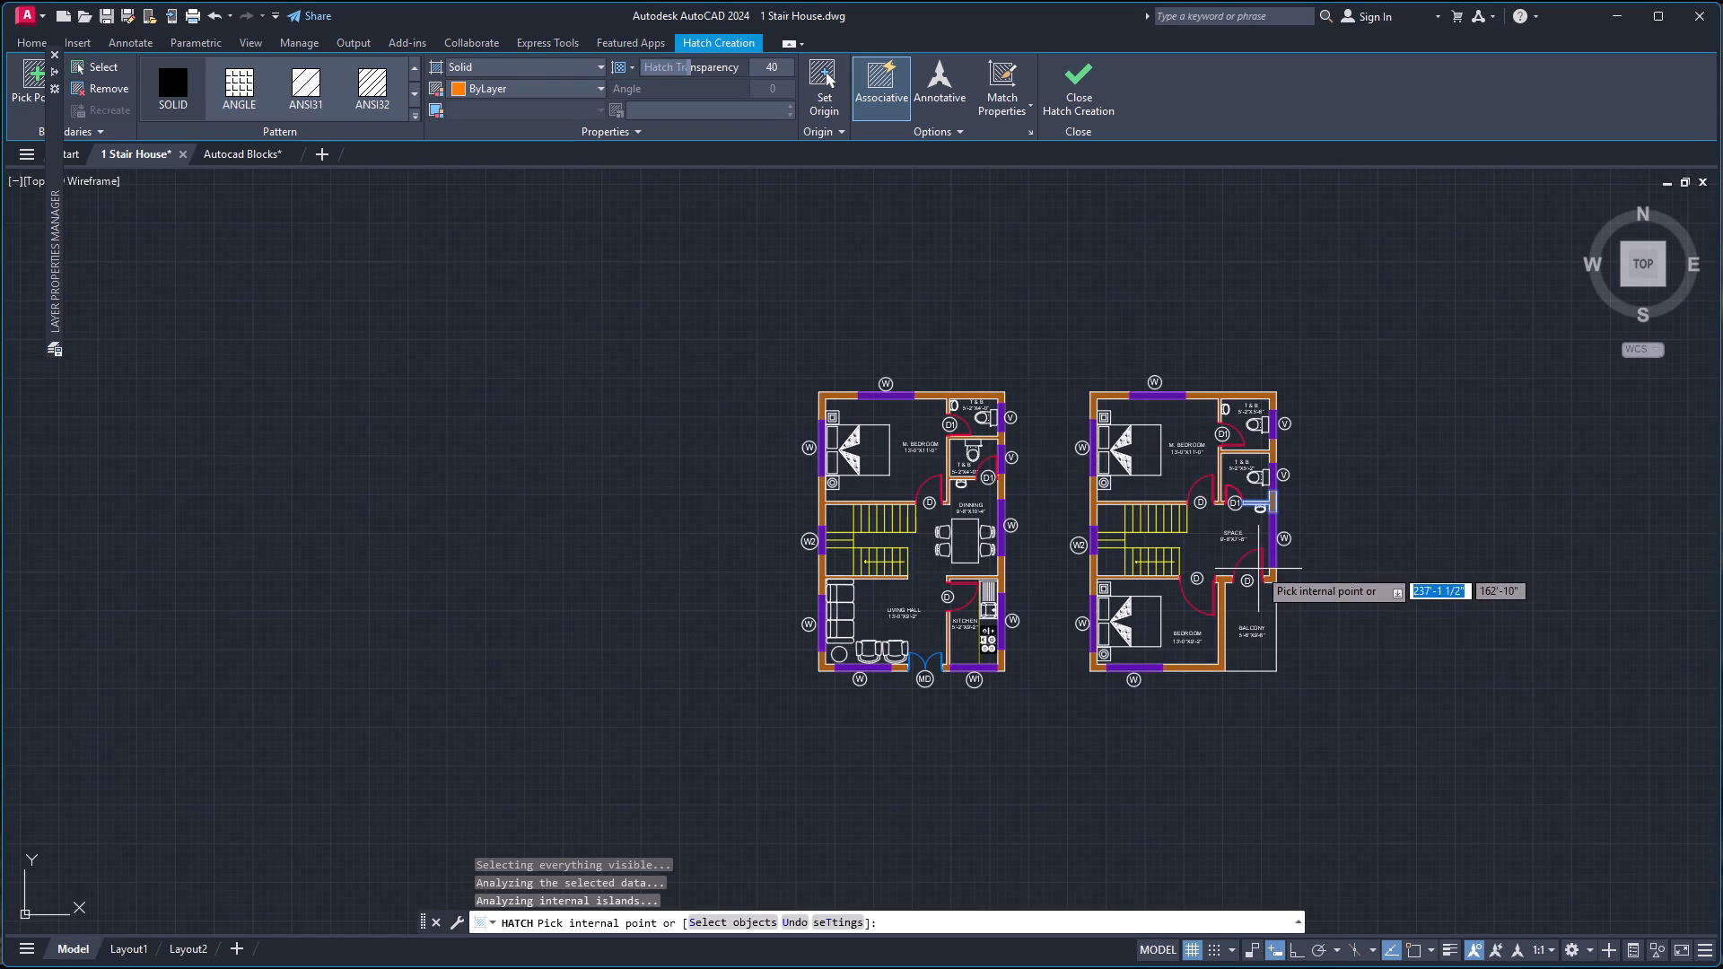
scroll(1262, 554, "up", 1)
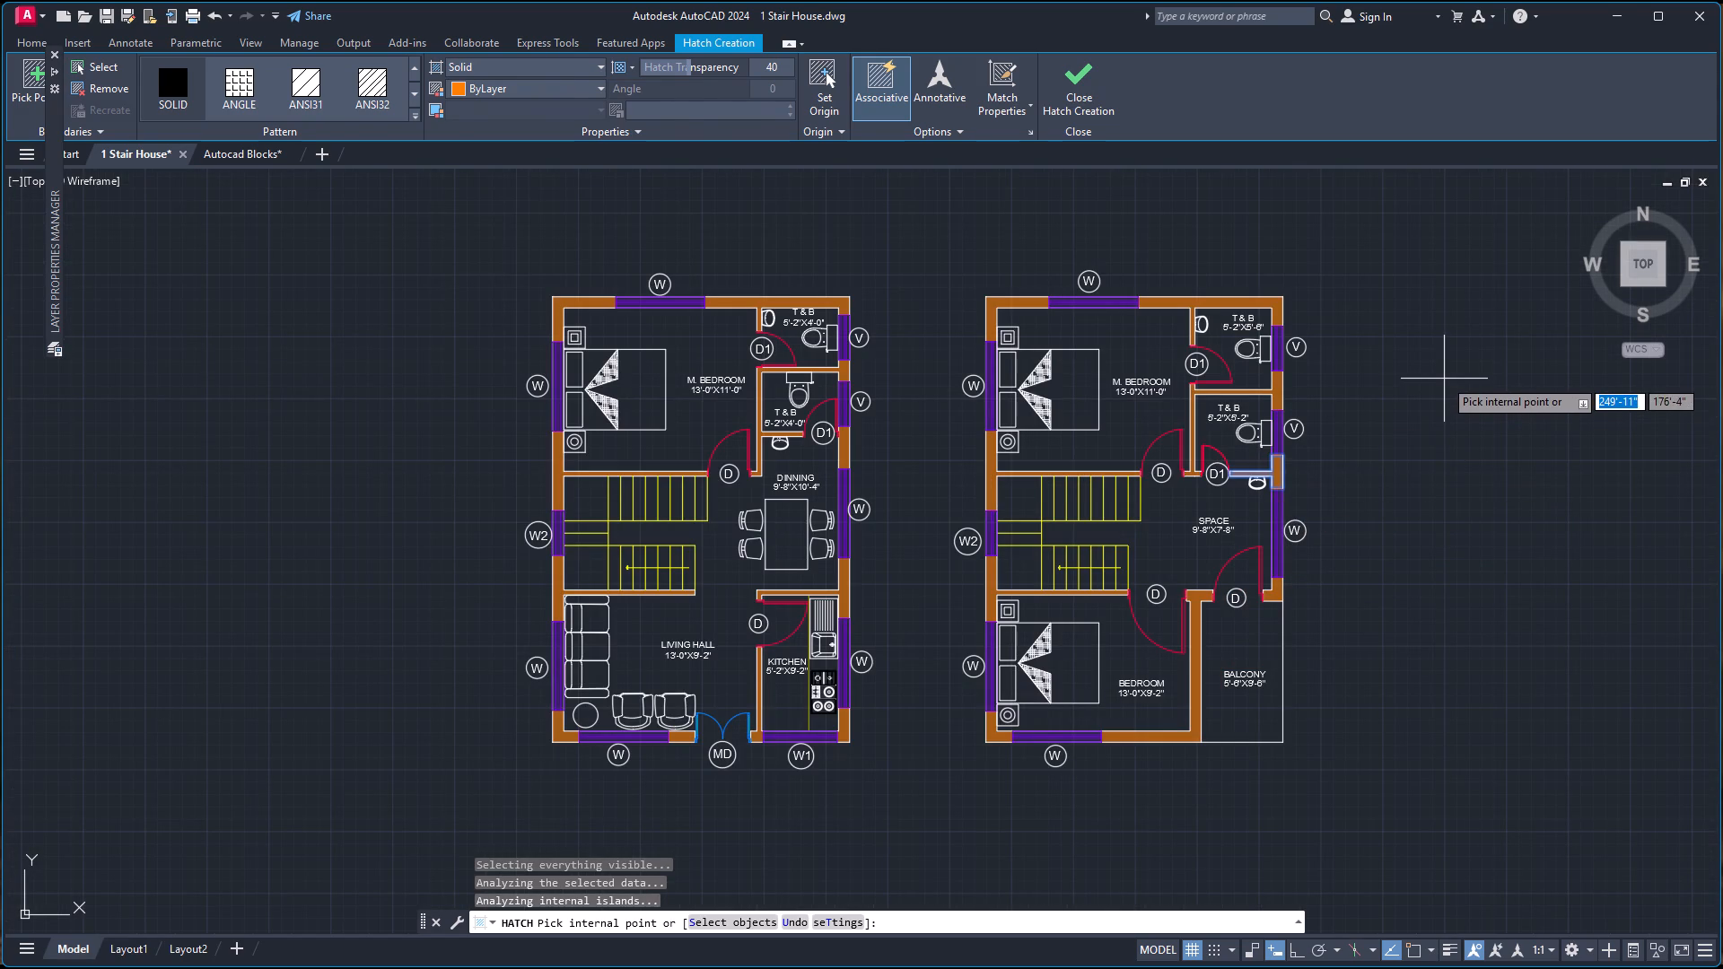
key("Escape")
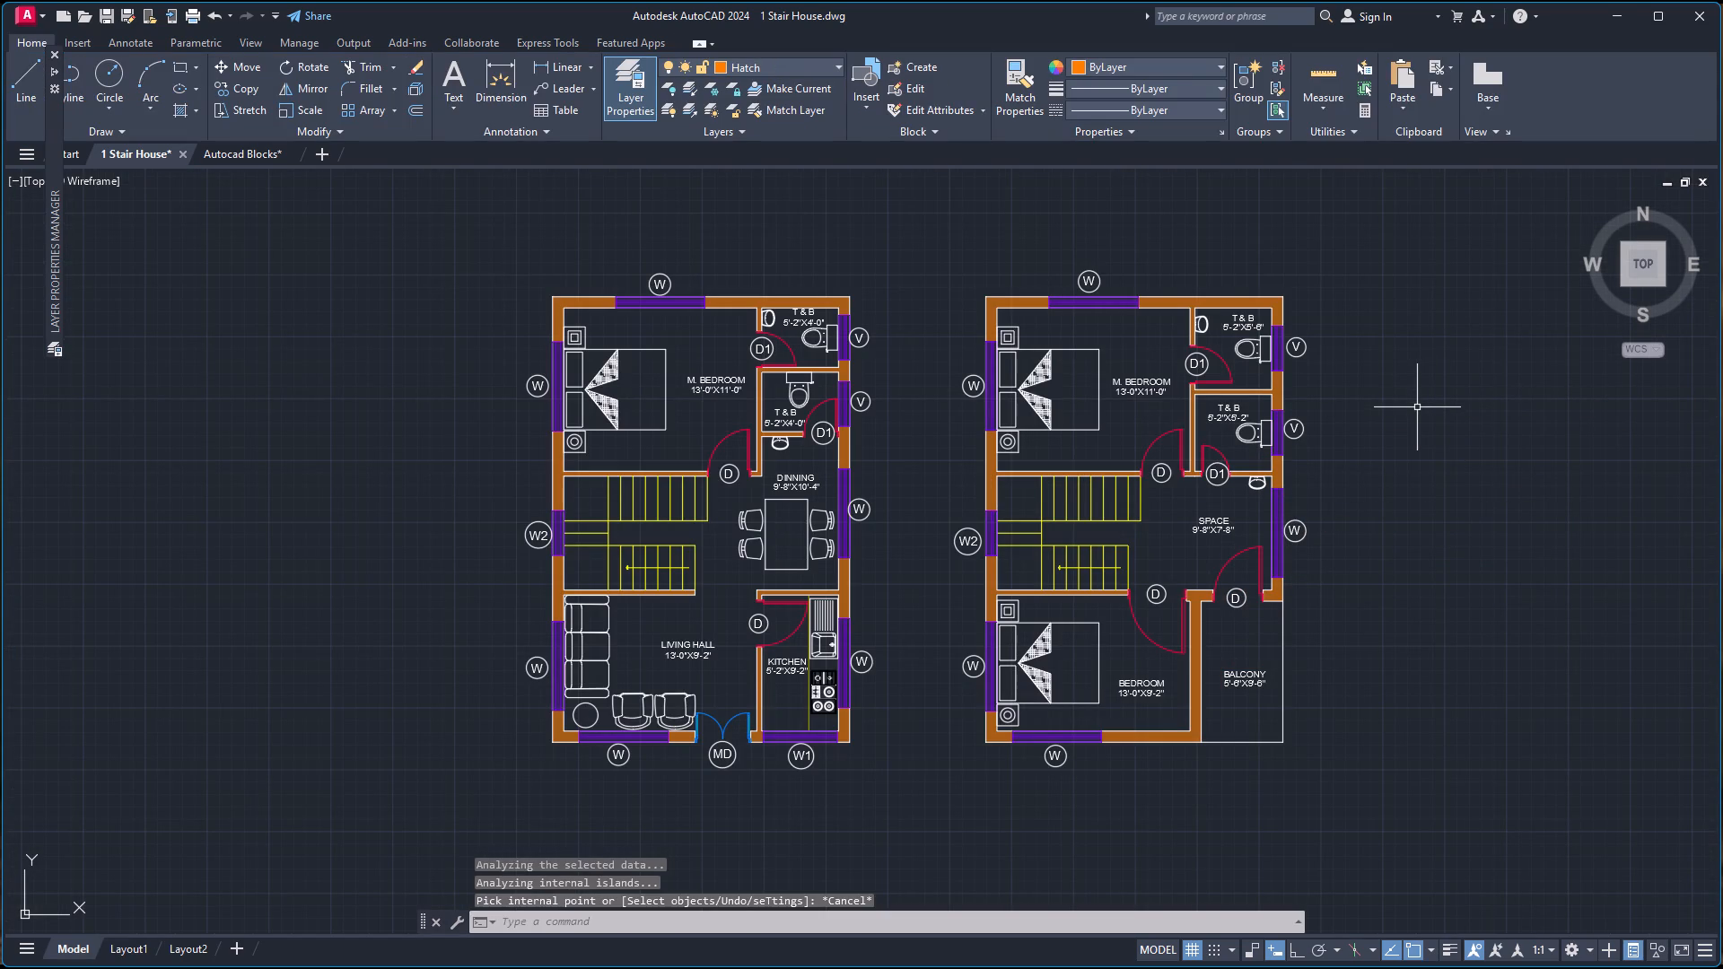
Make layer 0 the current layer.
left_click(119, 45)
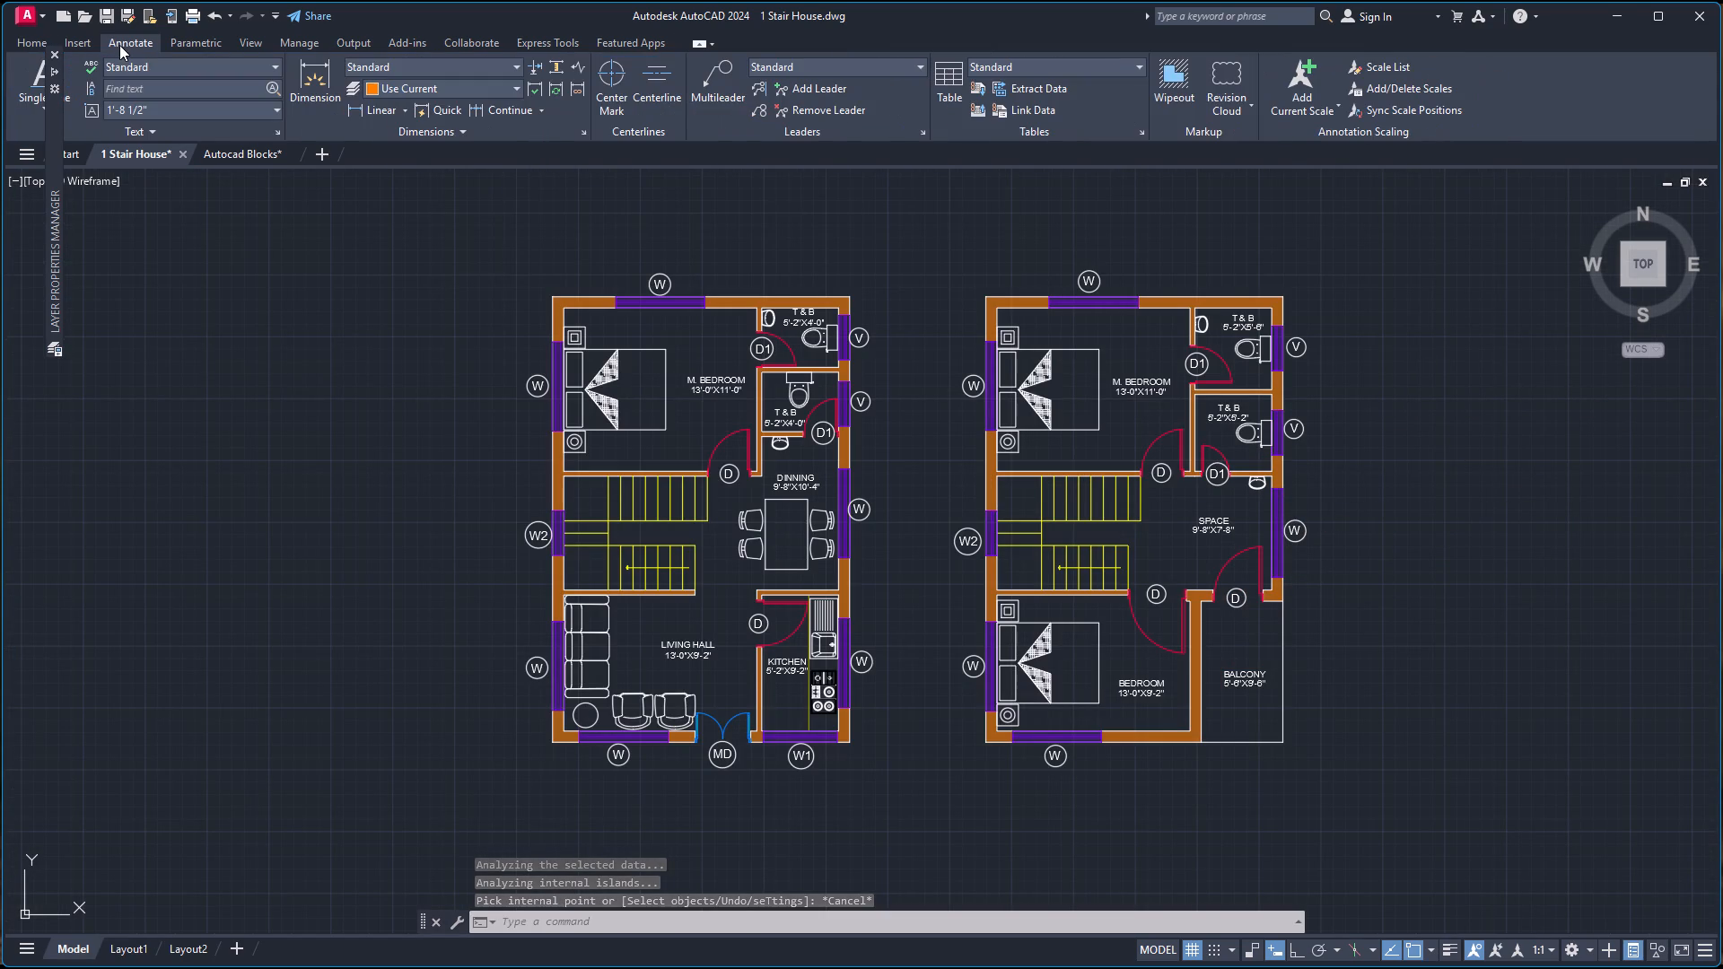
left_click(28, 41)
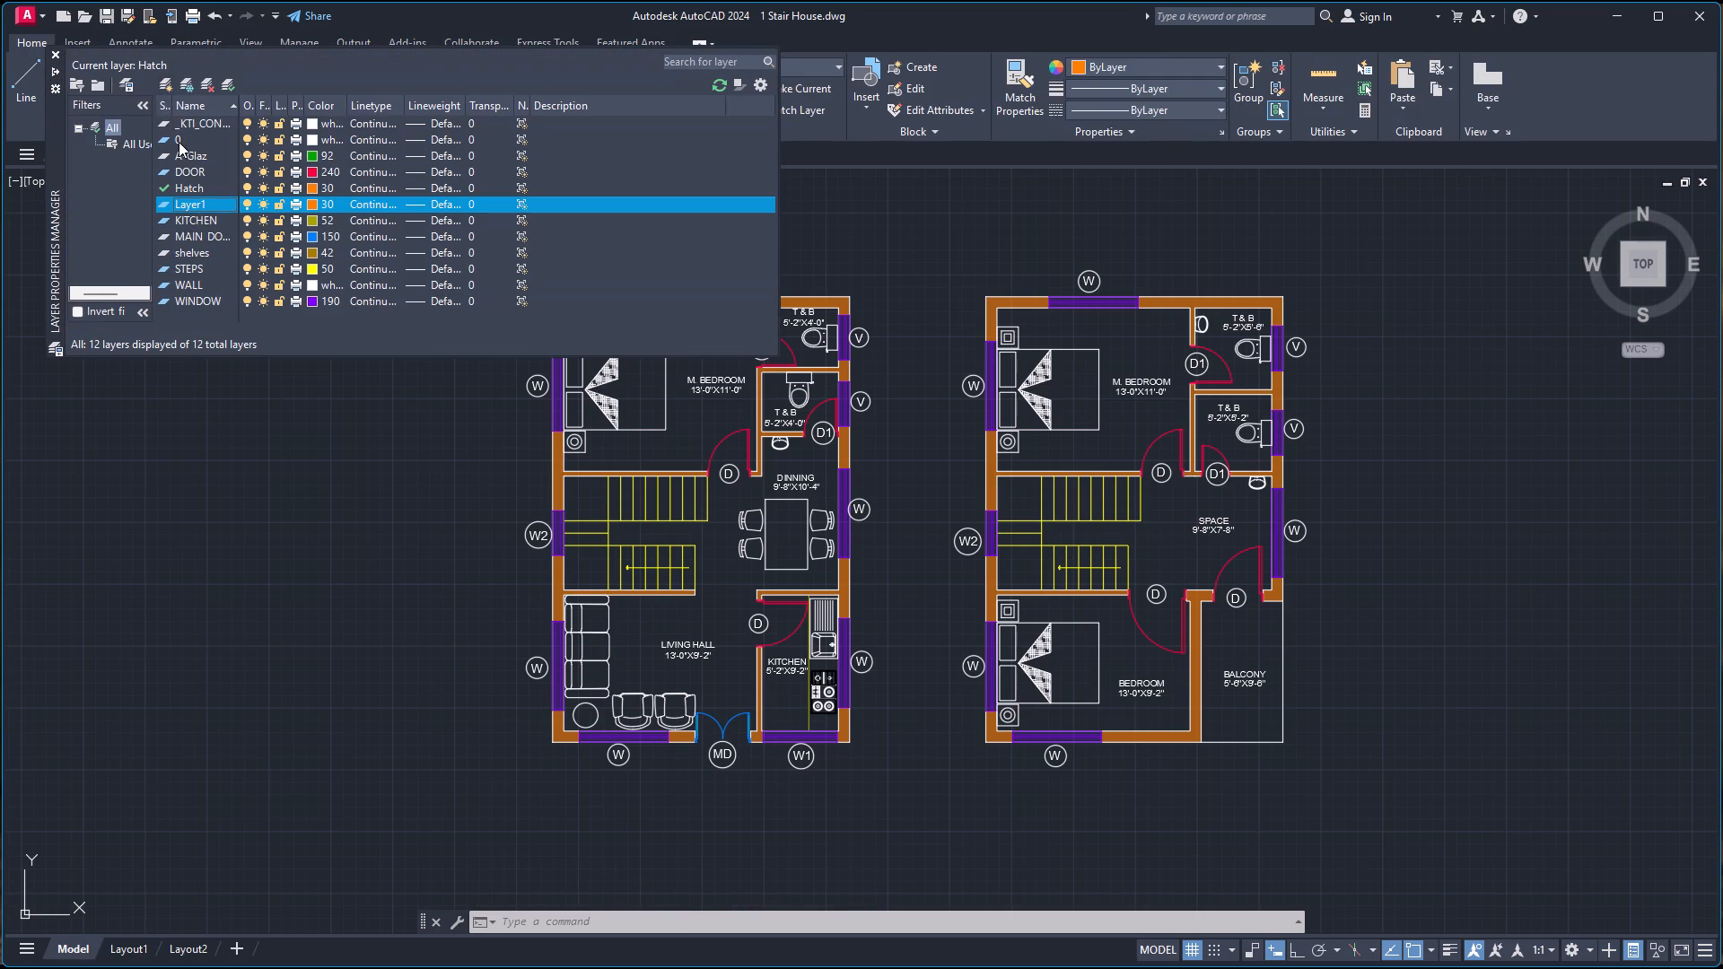
left_click(180, 142)
double_click(180, 142)
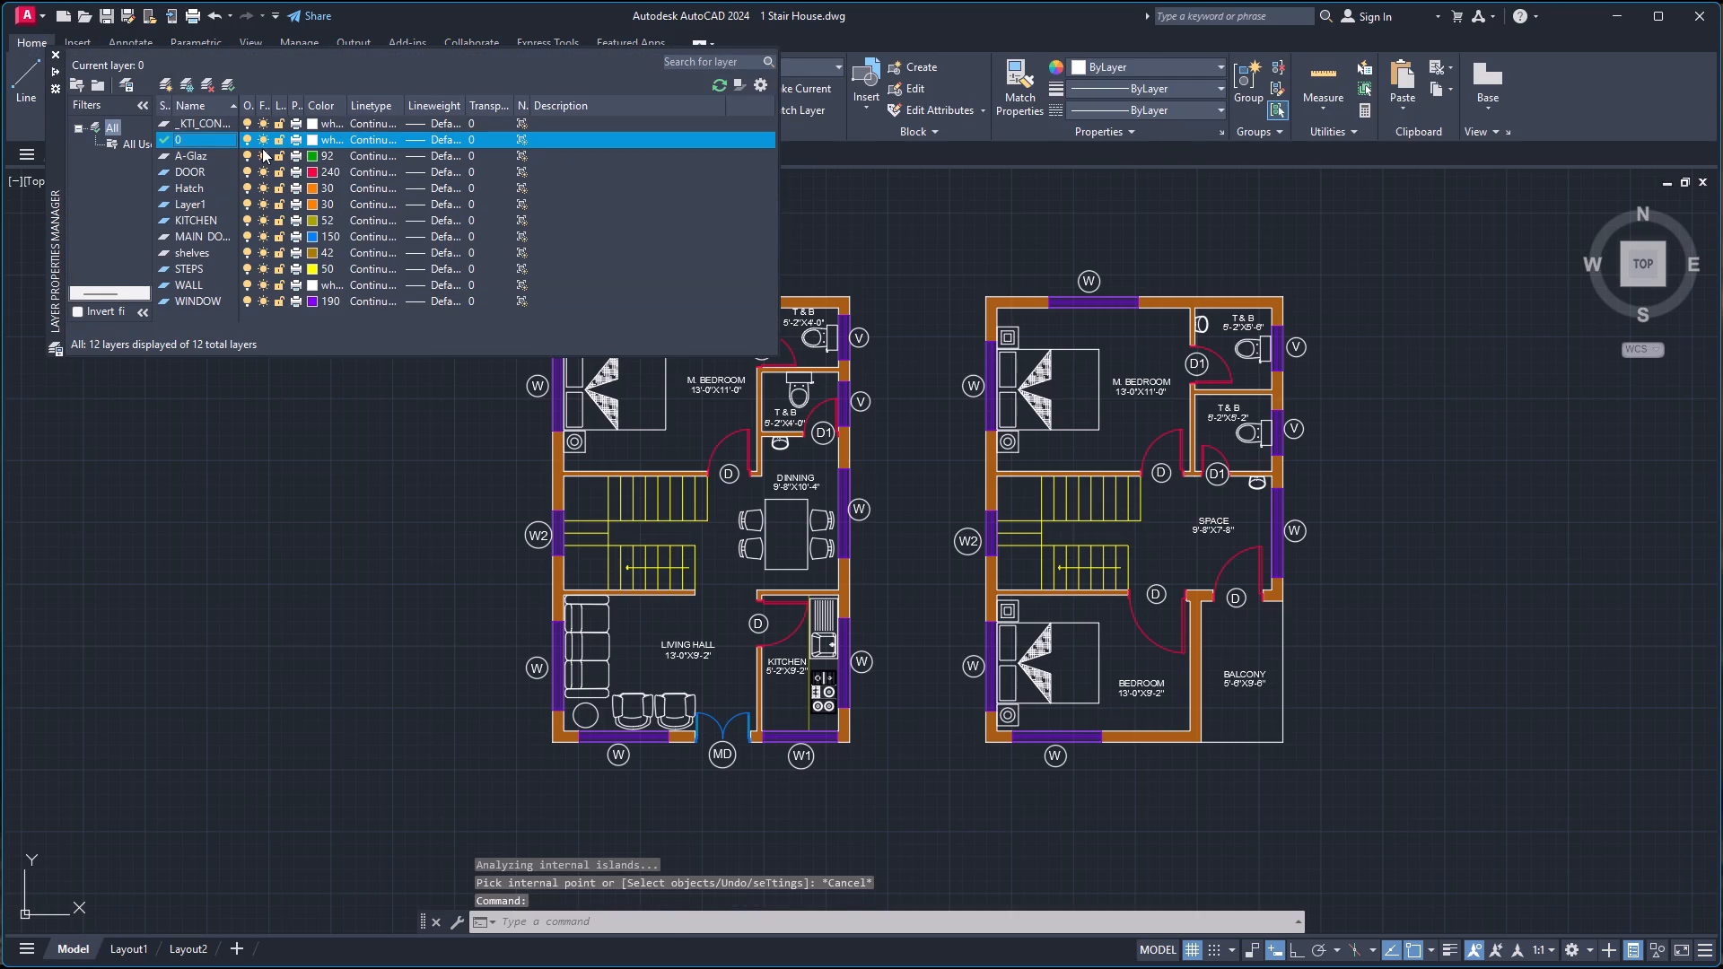
key("Escape")
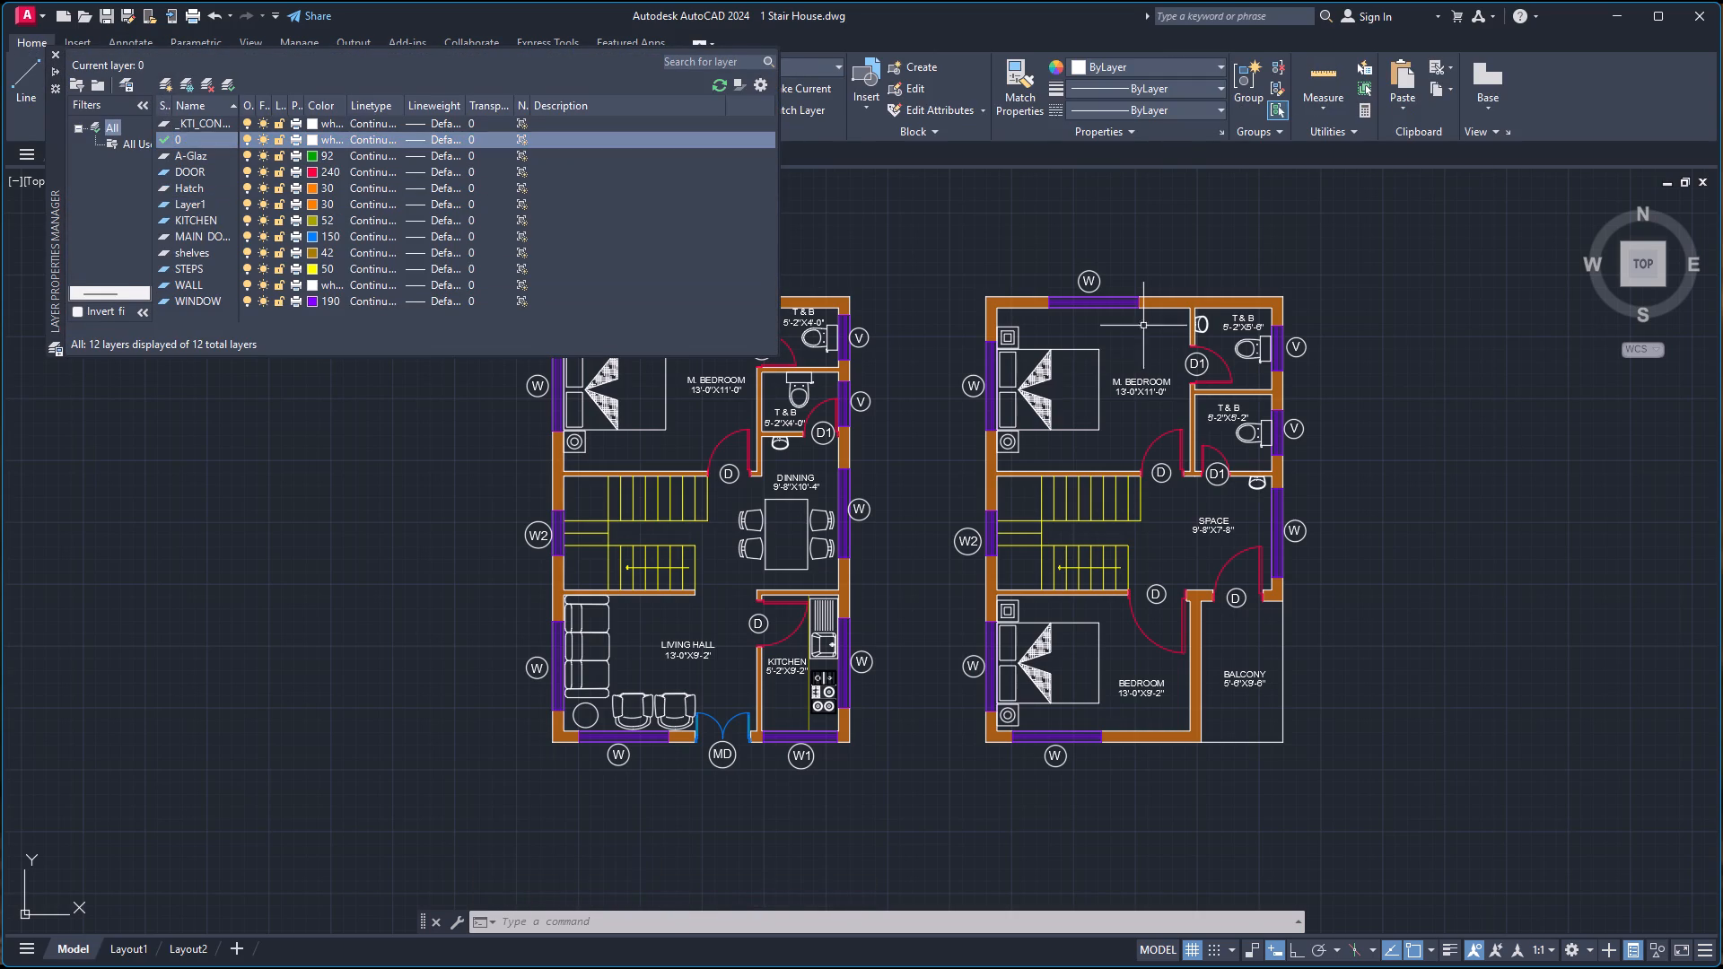
left_click(1050, 226)
left_click(1021, 231)
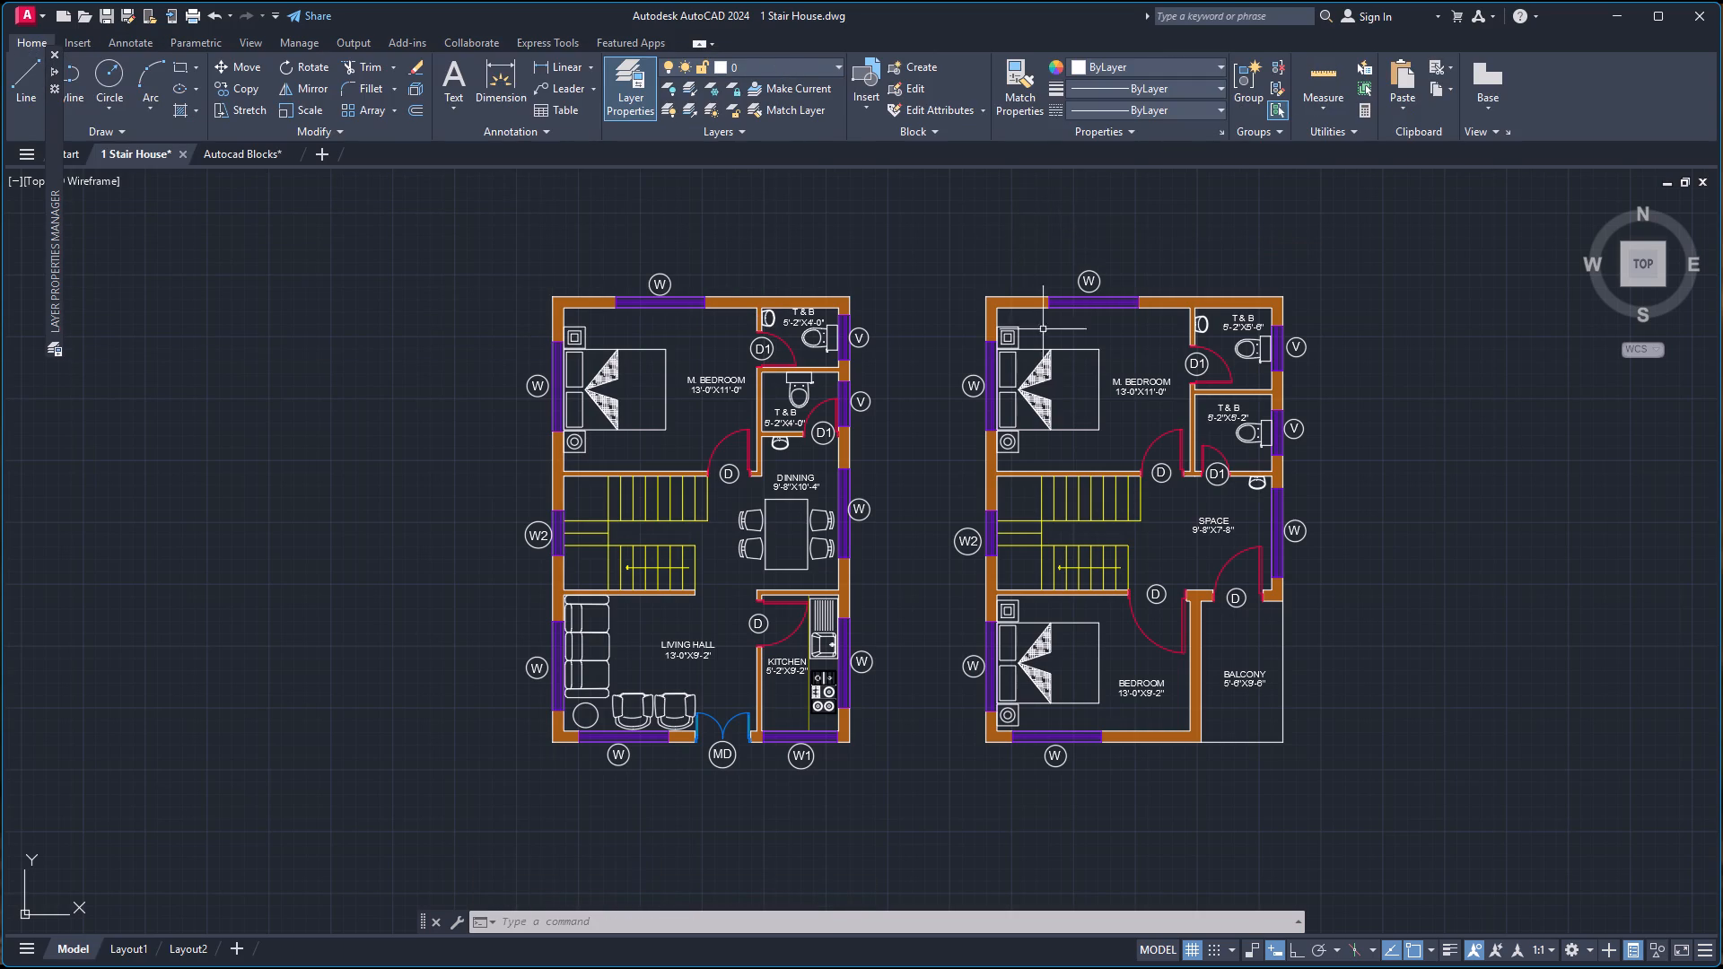
Paste the copied W text just above the tail of the west plan's stair arrow.
key("ctrl+v")
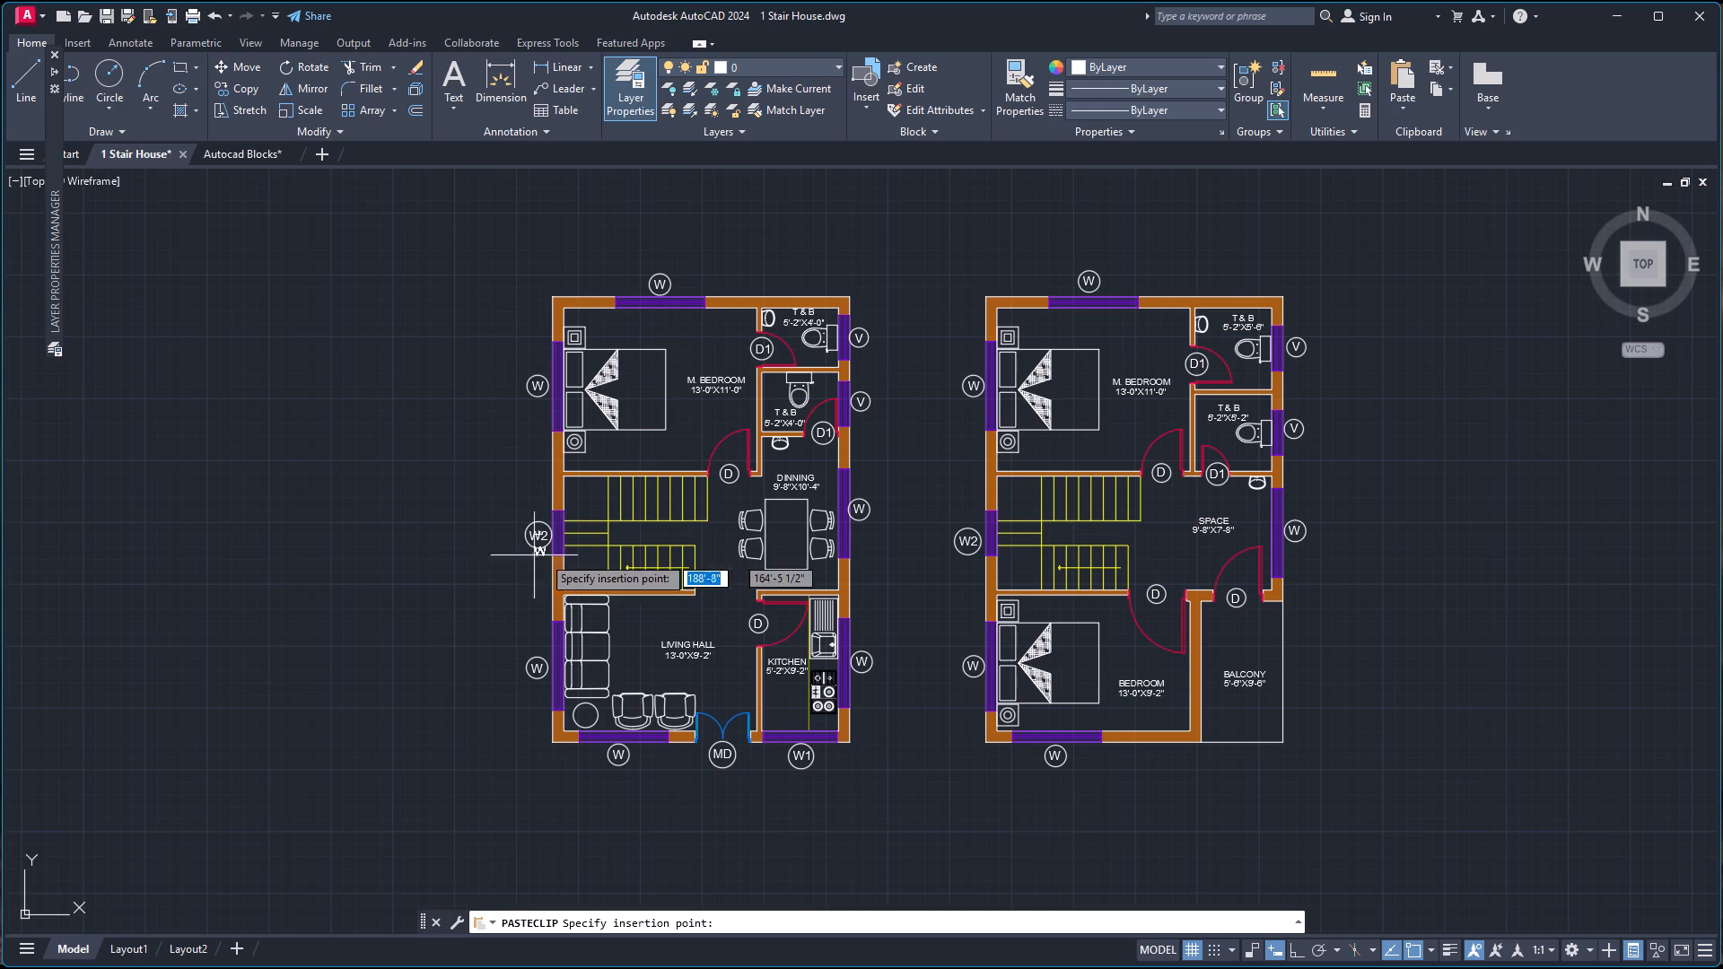
scroll(743, 545, "up", 2)
scroll(533, 606, "up", 2)
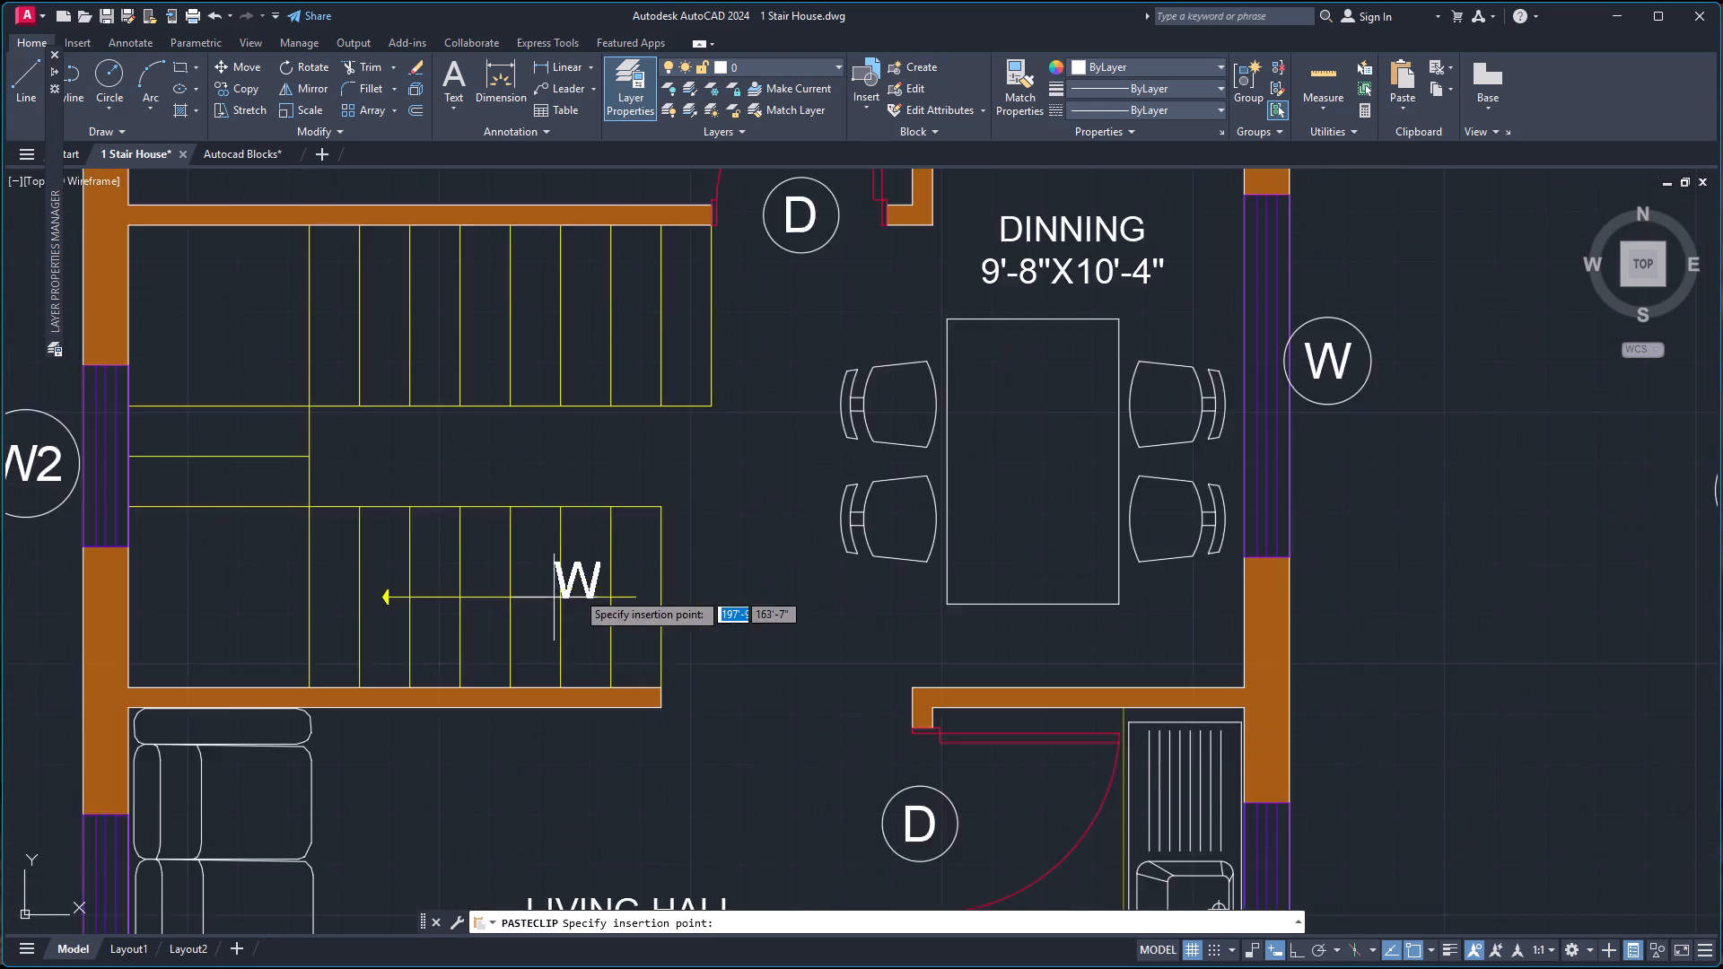
scroll(645, 587, "up", 3)
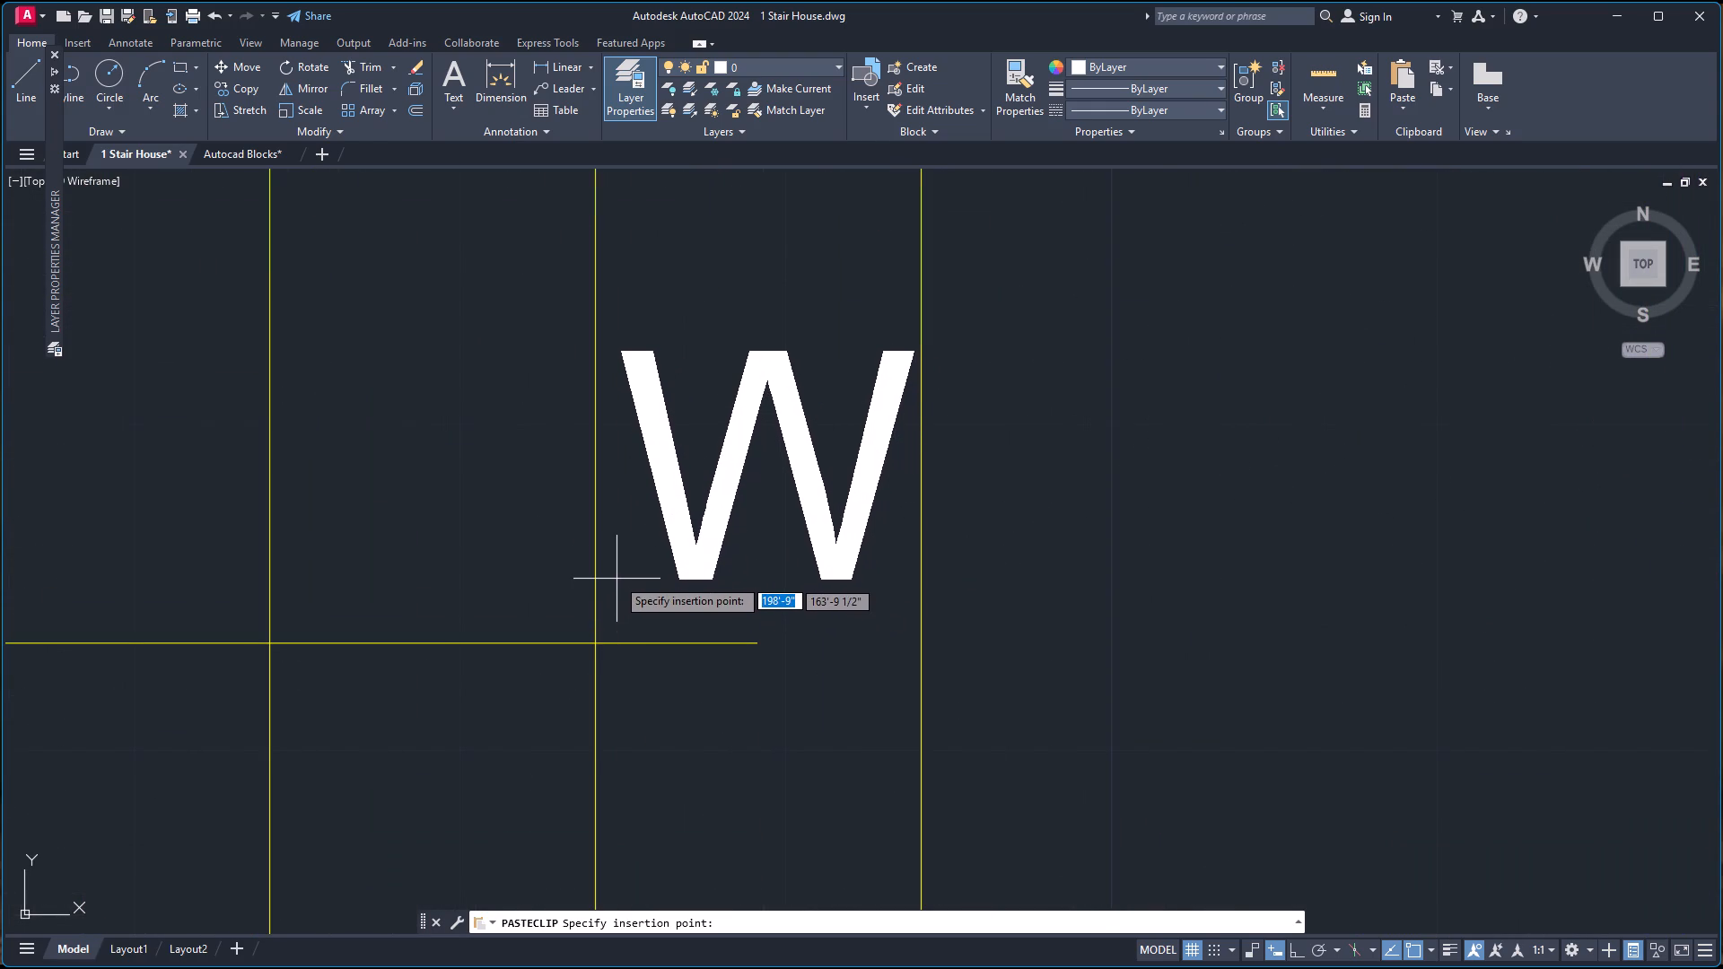
left_click(615, 575)
Paste another copy of the W text above the stair arrow near its tail in the east plan.
scroll(729, 553, "down", 2)
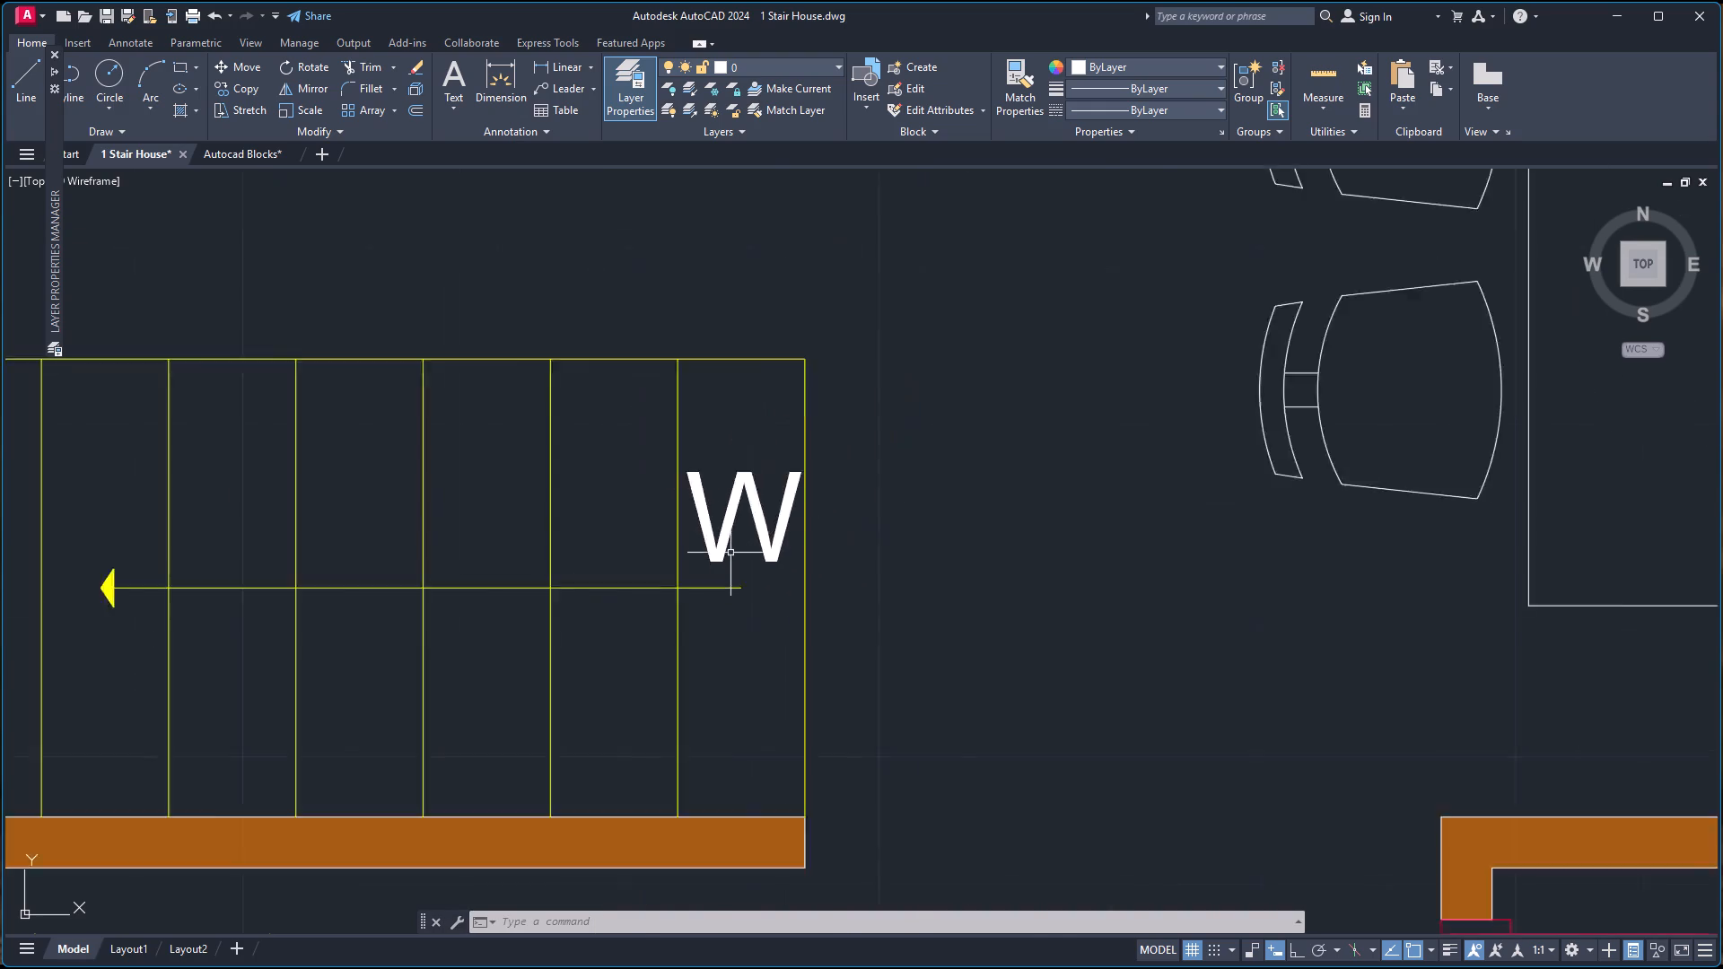
scroll(730, 553, "down", 2)
scroll(786, 479, "down", 3)
scroll(1273, 486, "up", 1)
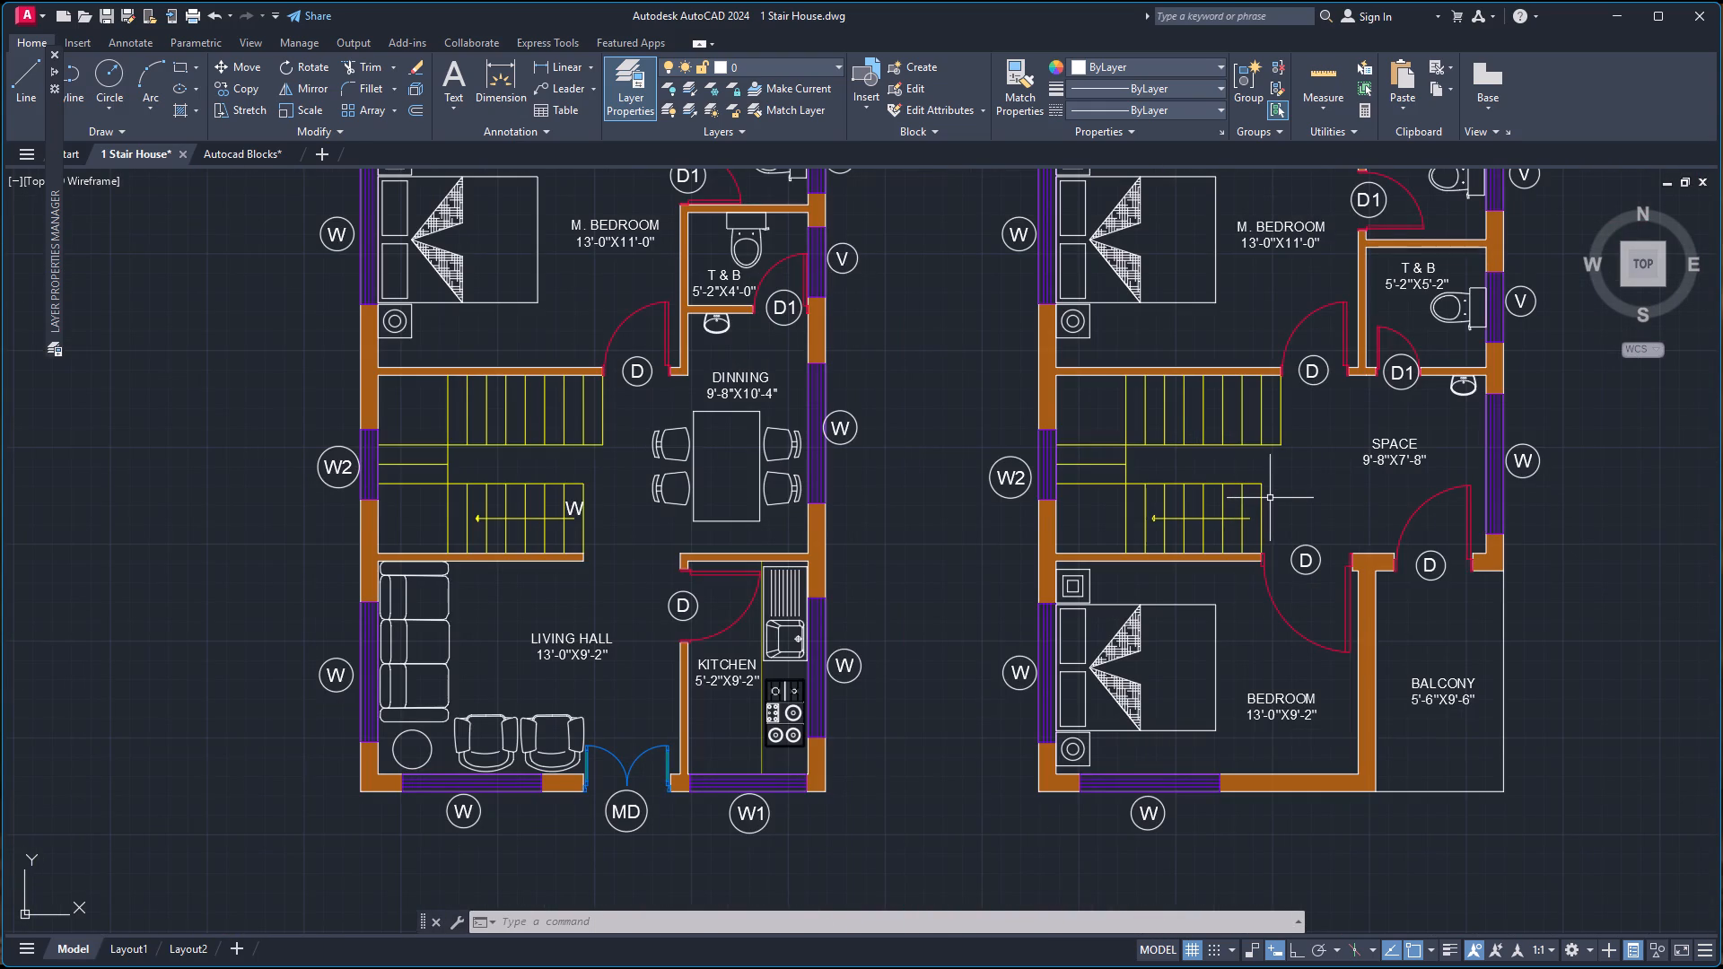
key("ctrl+v")
scroll(1239, 515, "up", 3)
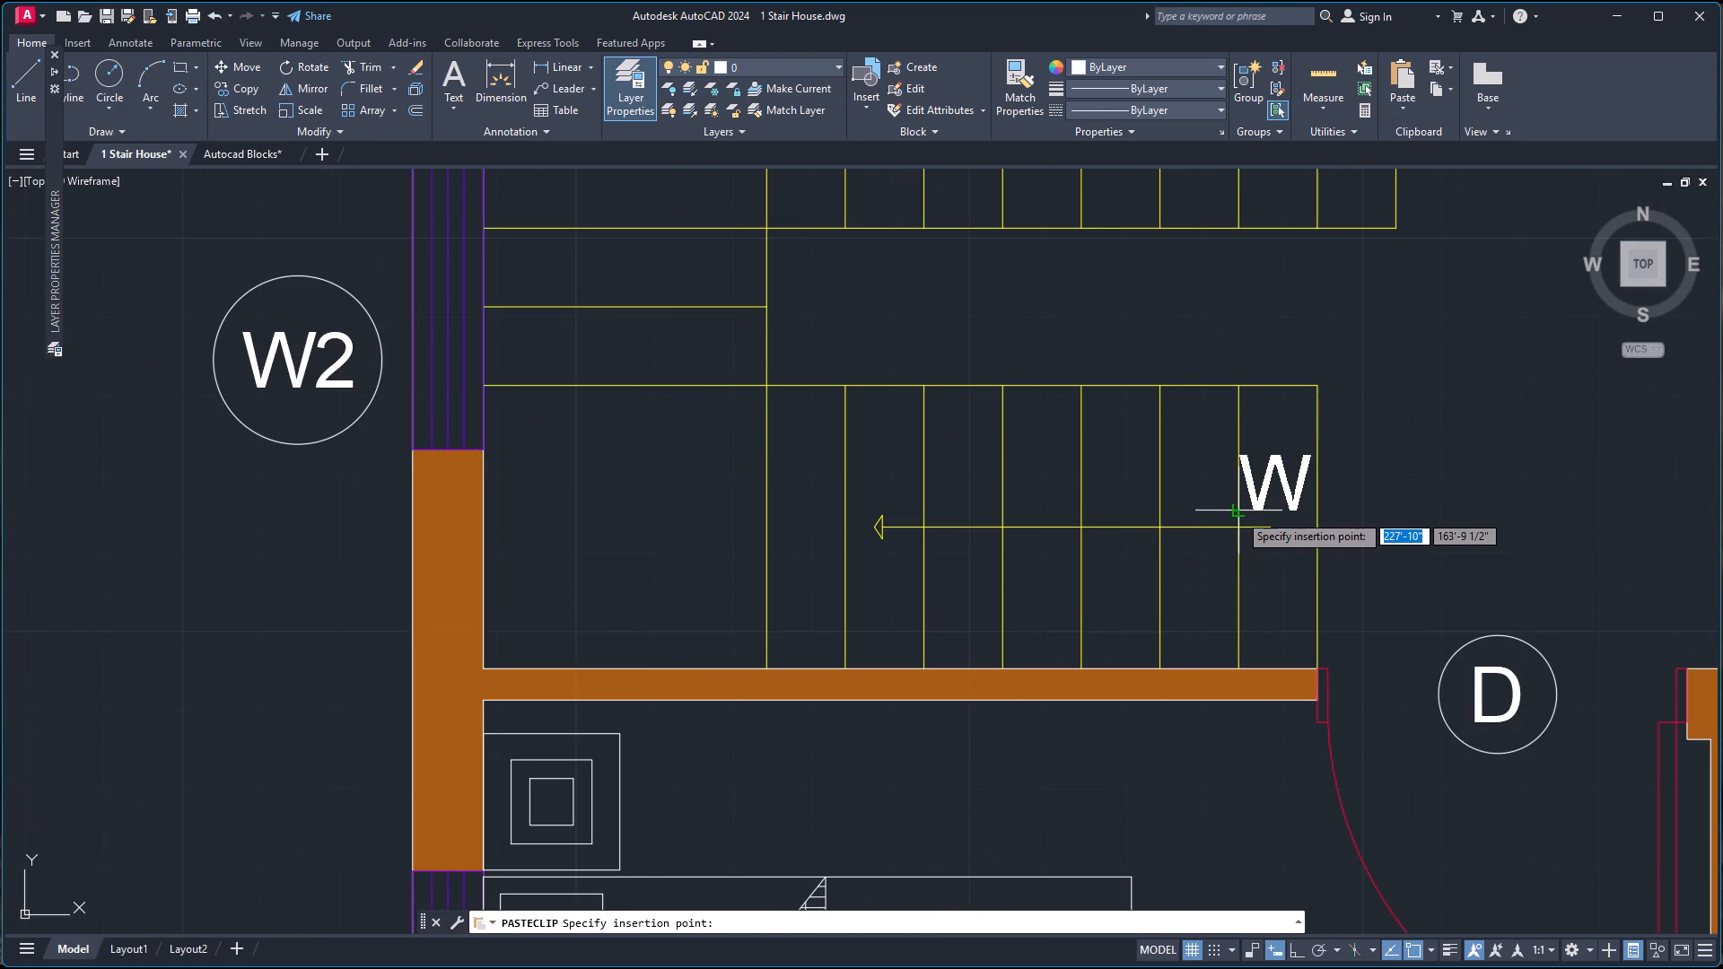
scroll(1242, 511, "up", 2)
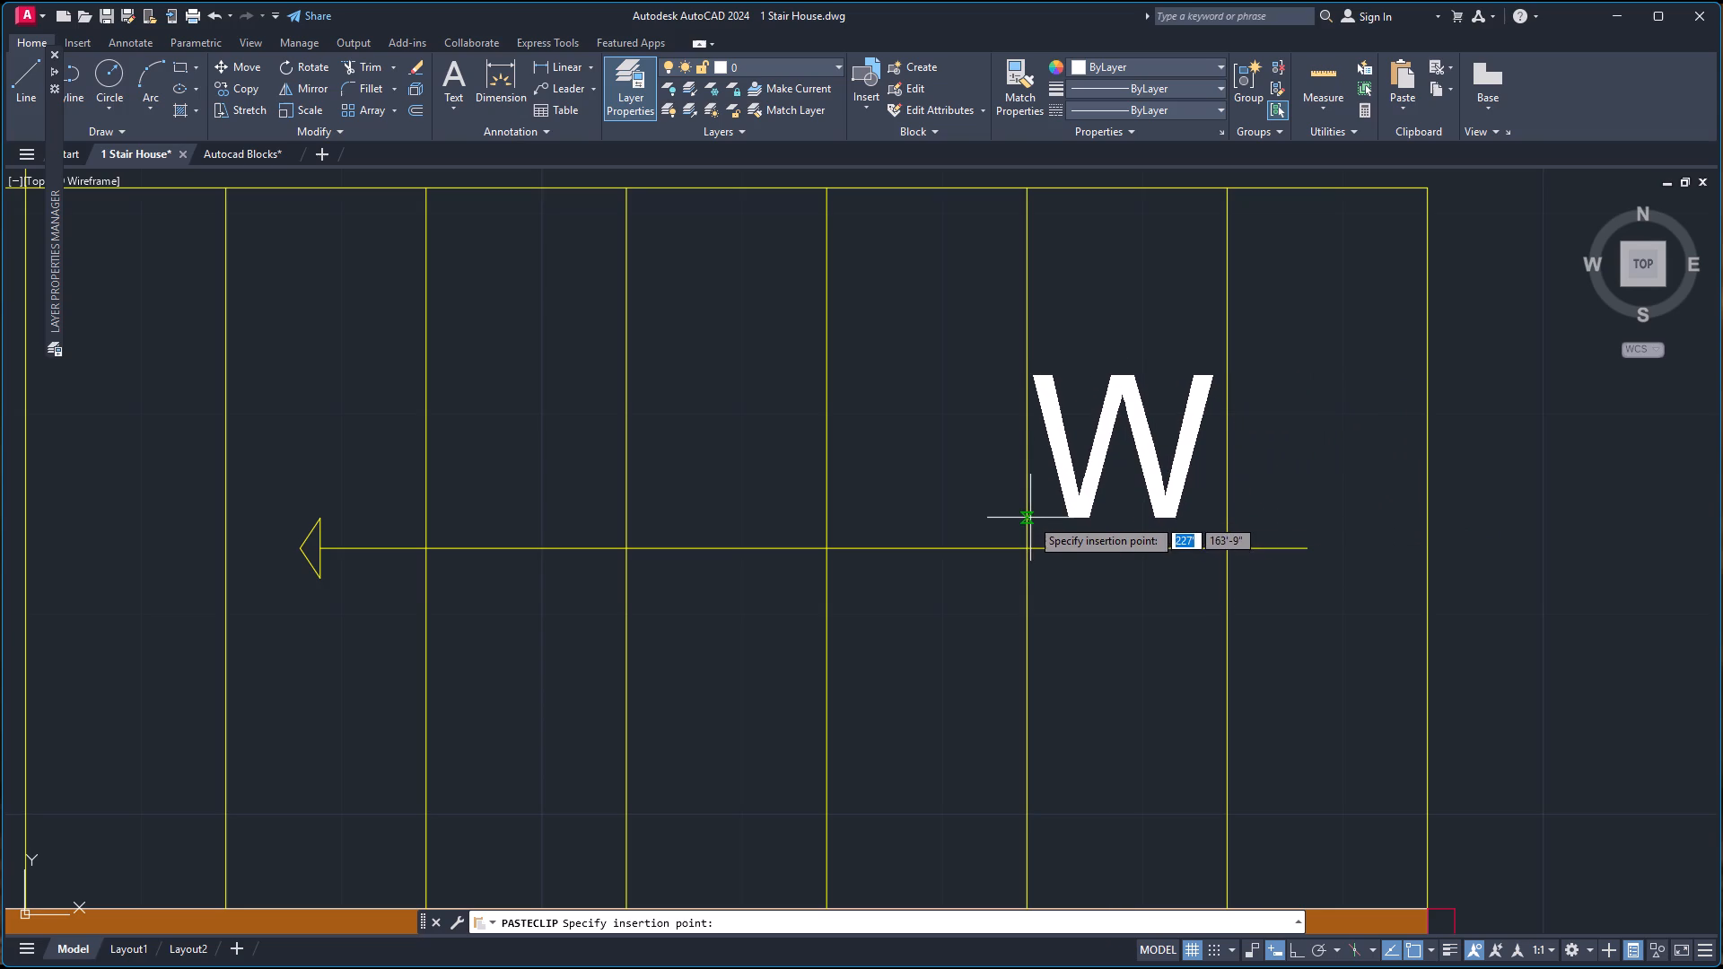
left_click(1028, 441)
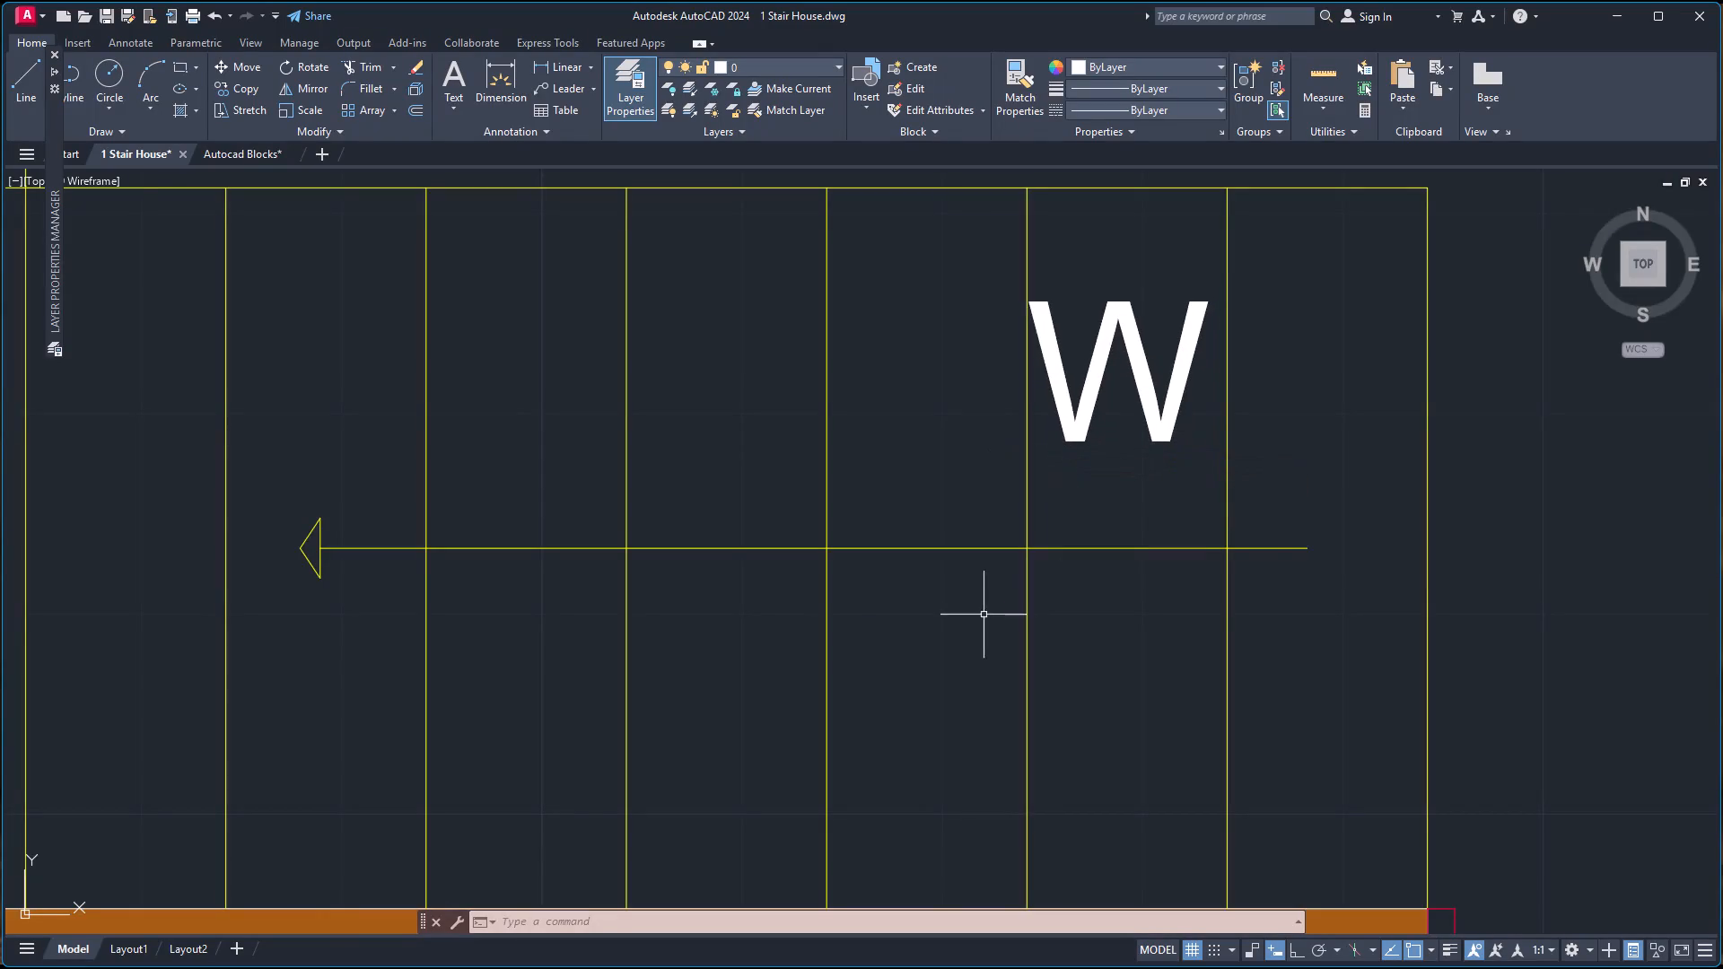
Change the W text beside the west plan's stair arrow to UP.
scroll(892, 604, "down", 4)
scroll(572, 538, "down", 3)
scroll(370, 530, "up", 2)
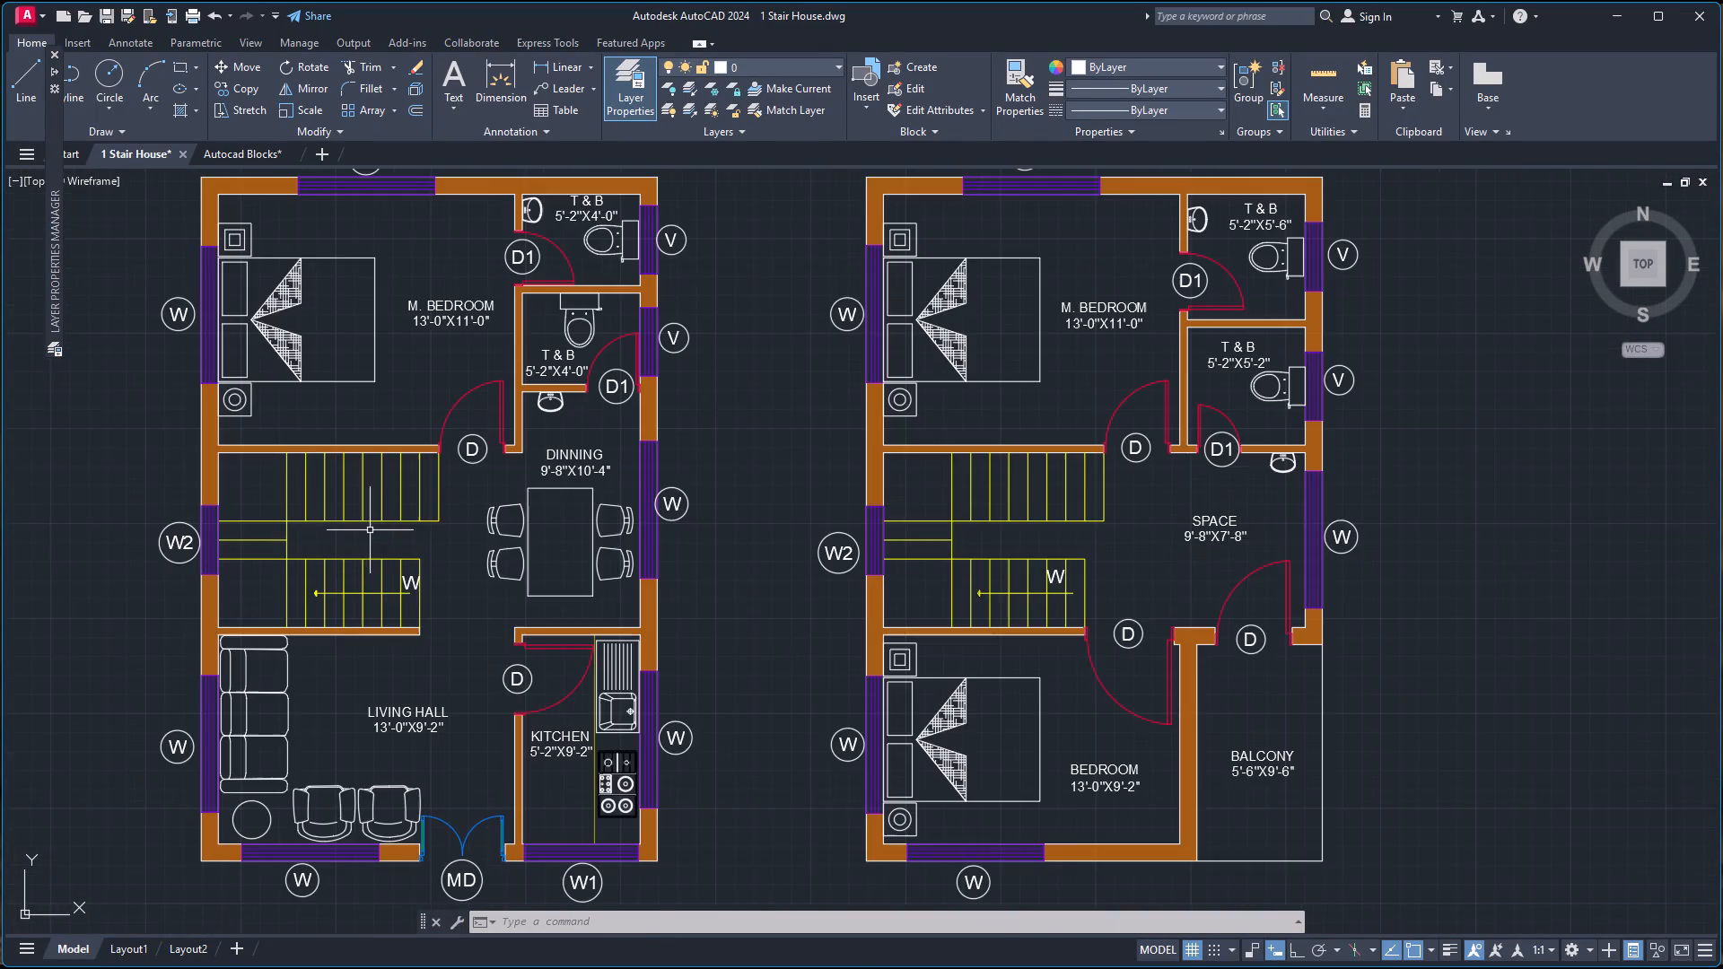
scroll(390, 581, "up", 3)
double_click(441, 592)
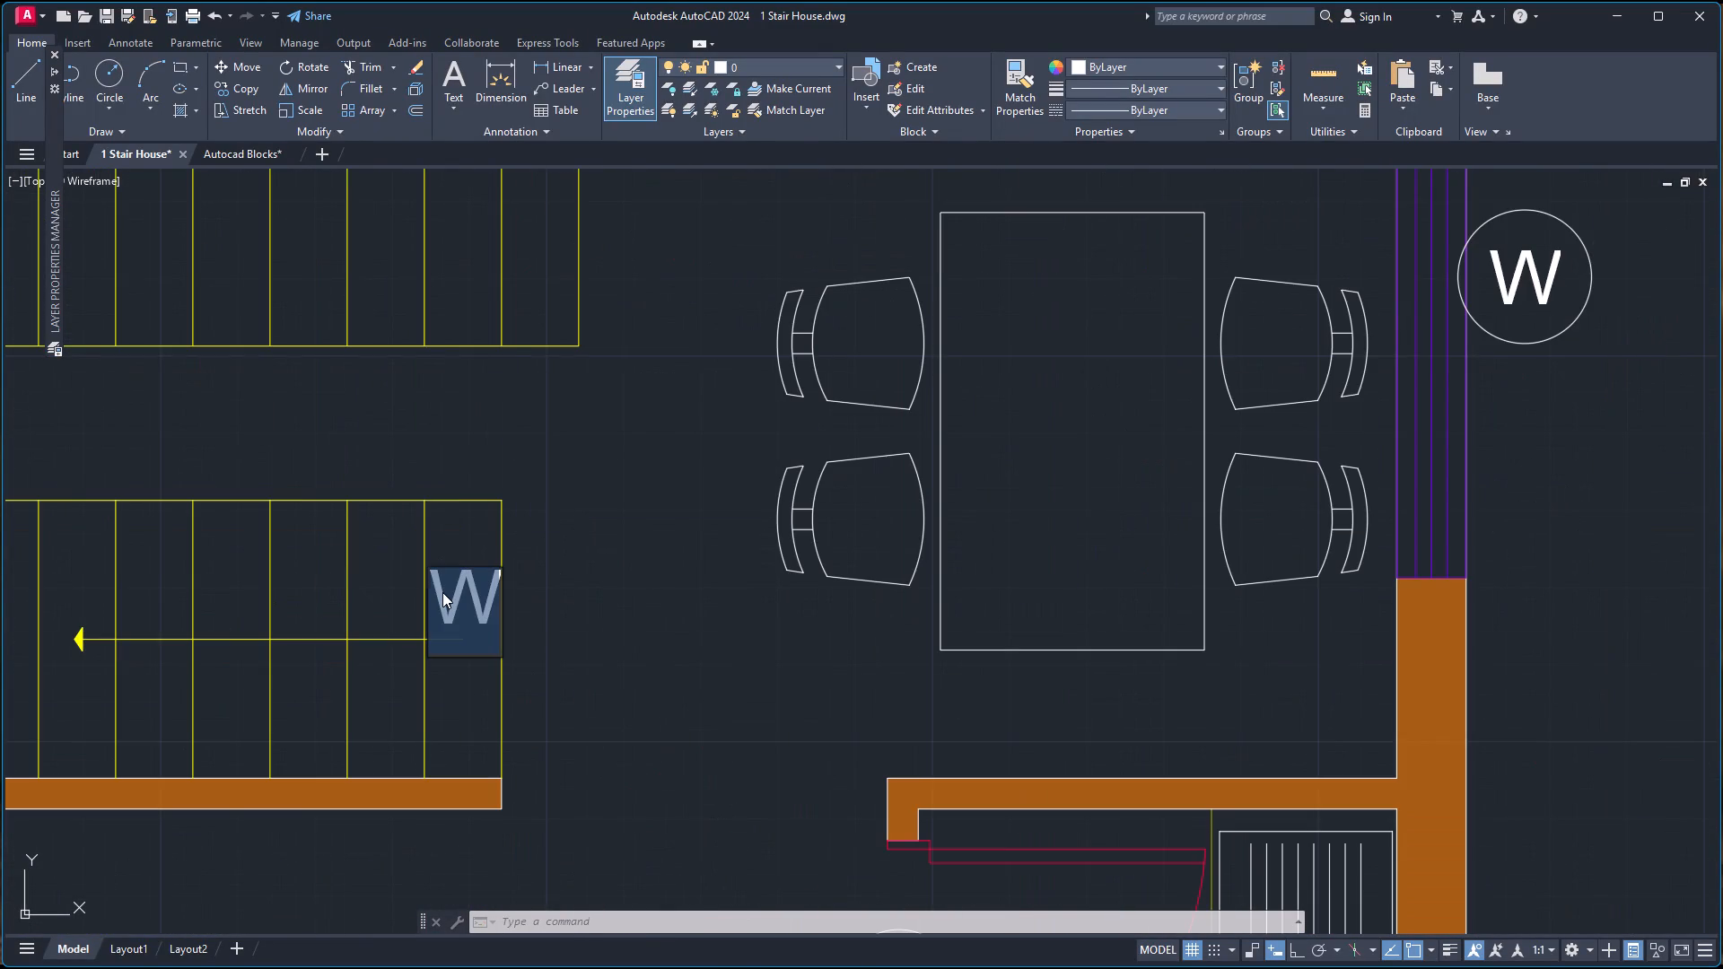
type("UP")
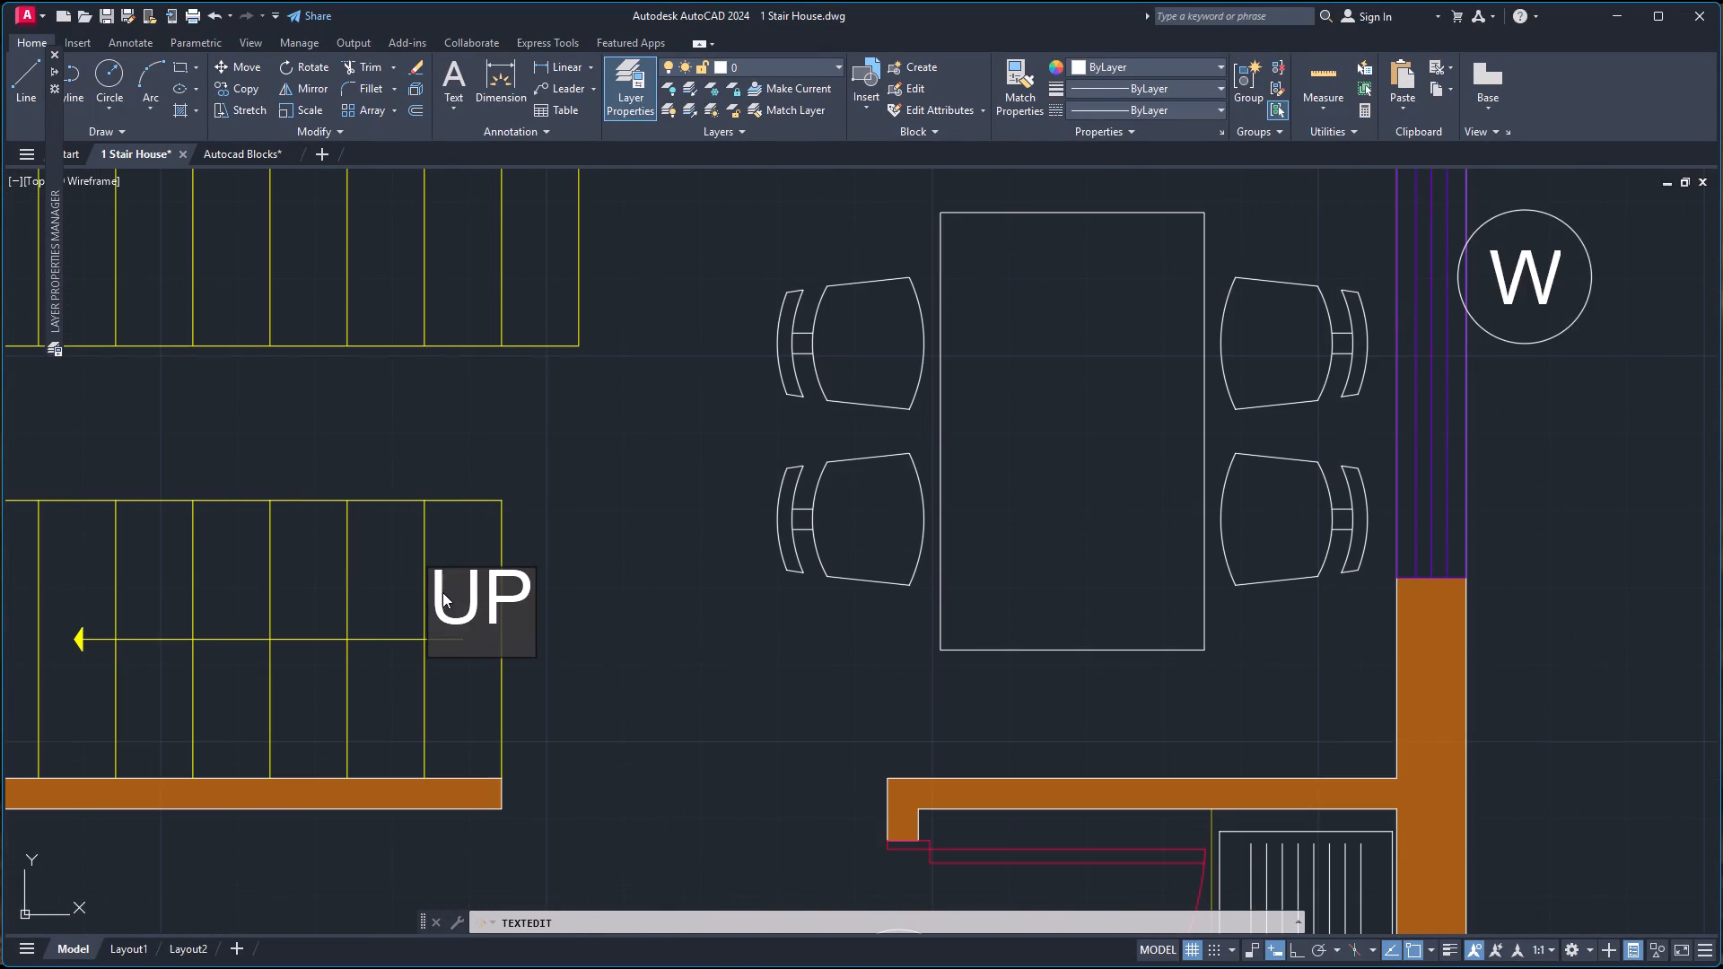
left_click(637, 590)
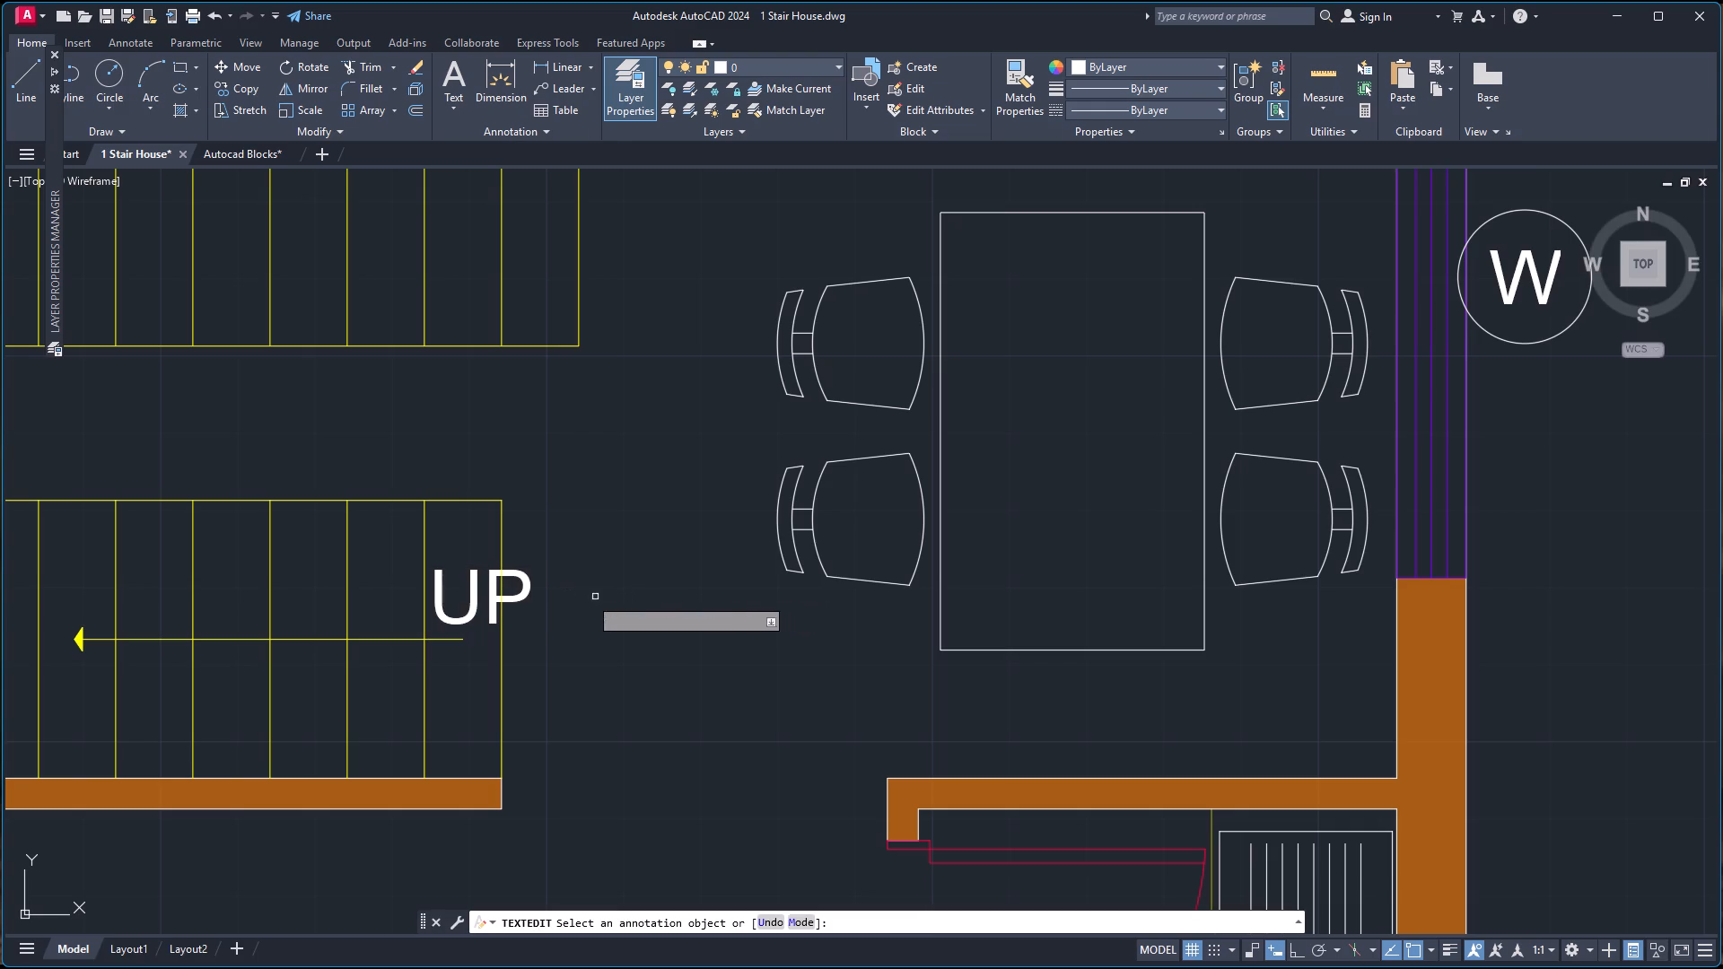
left_click(518, 601)
key("Escape")
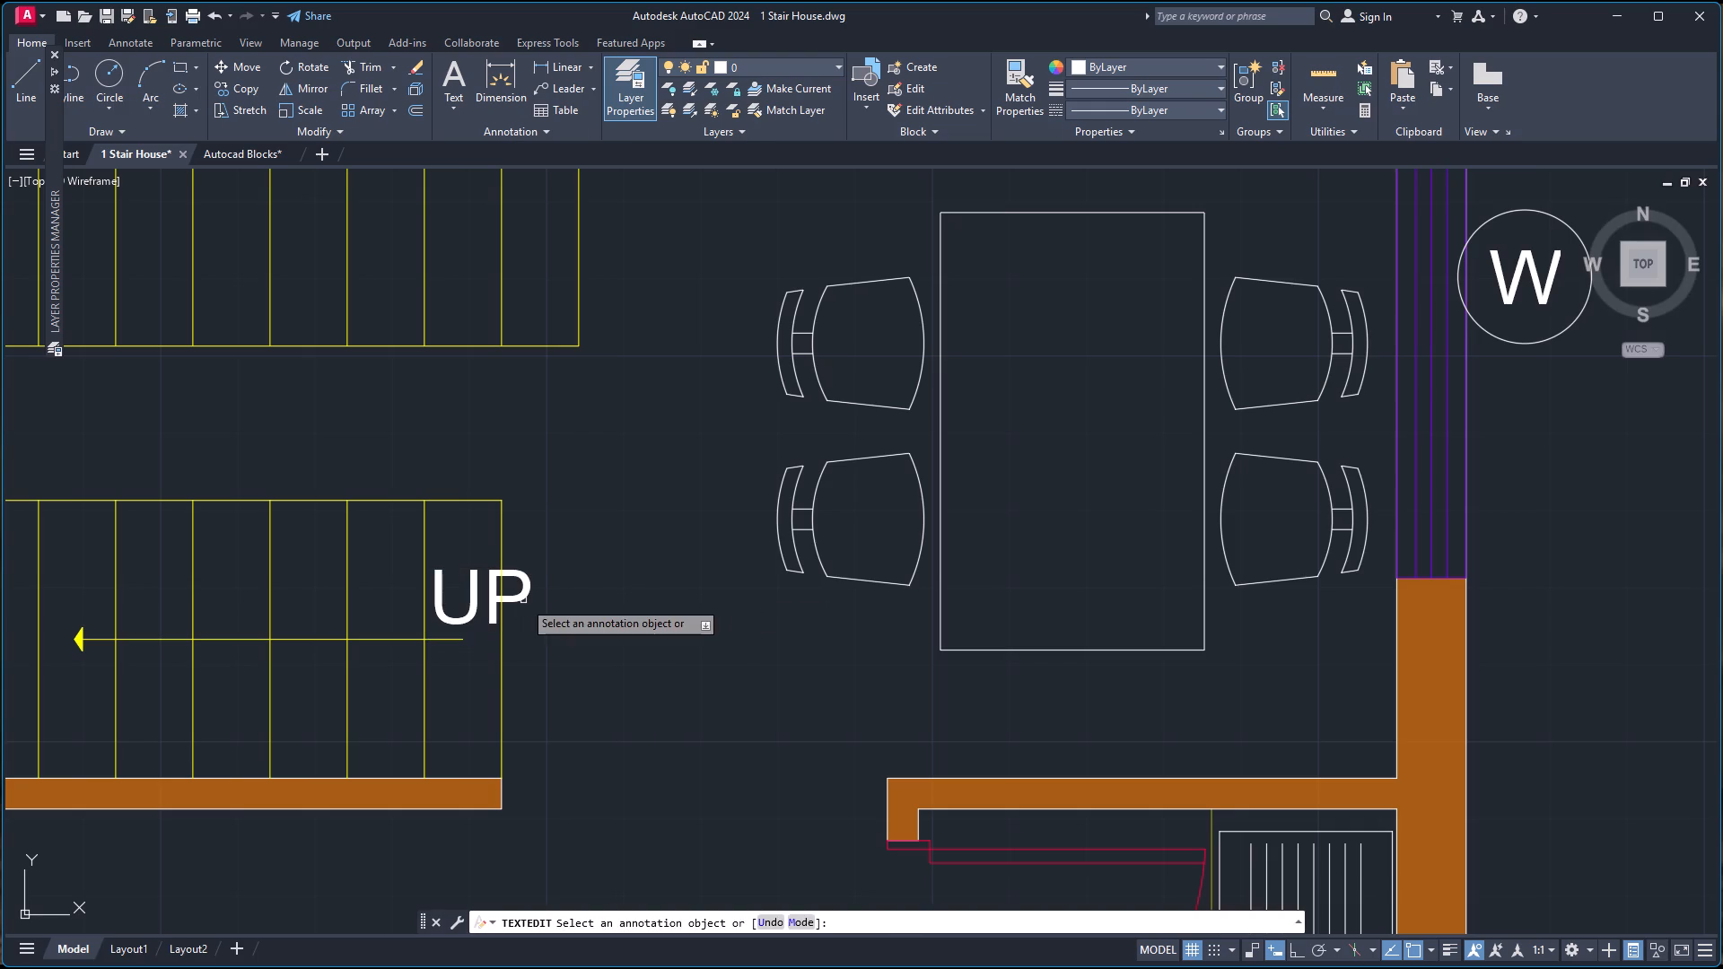
key("Escape")
Set the west stair's UP text to rotation 270 and height 5".
left_click(523, 600)
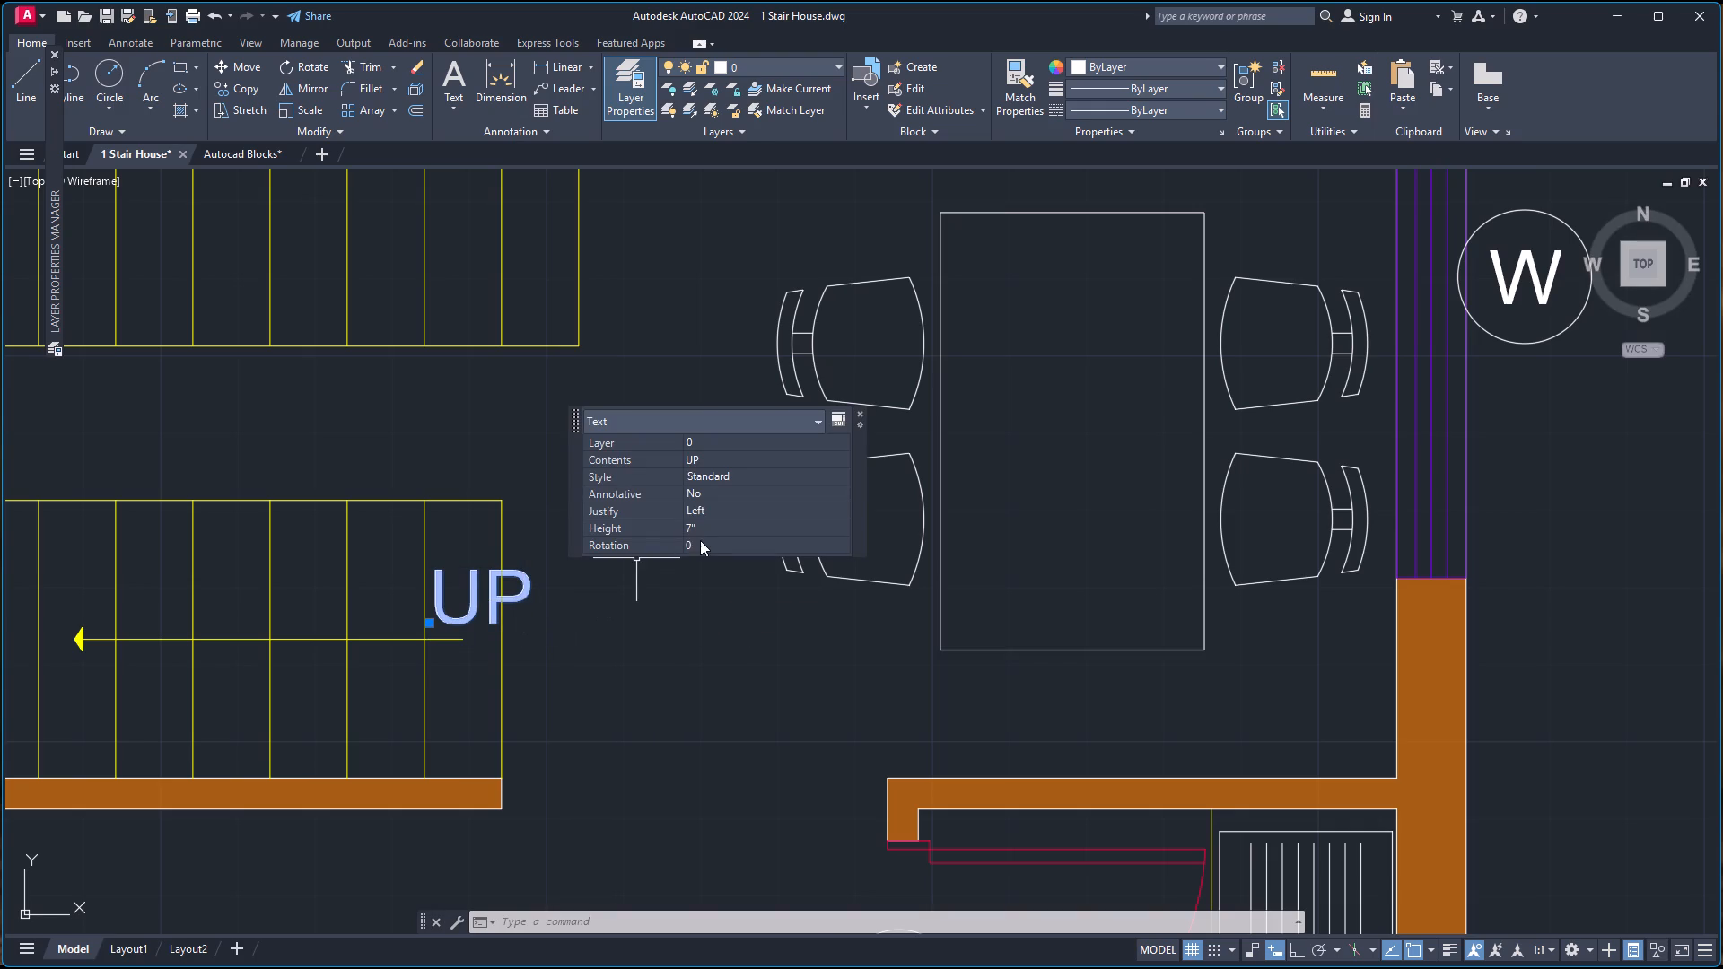
left_click(703, 542)
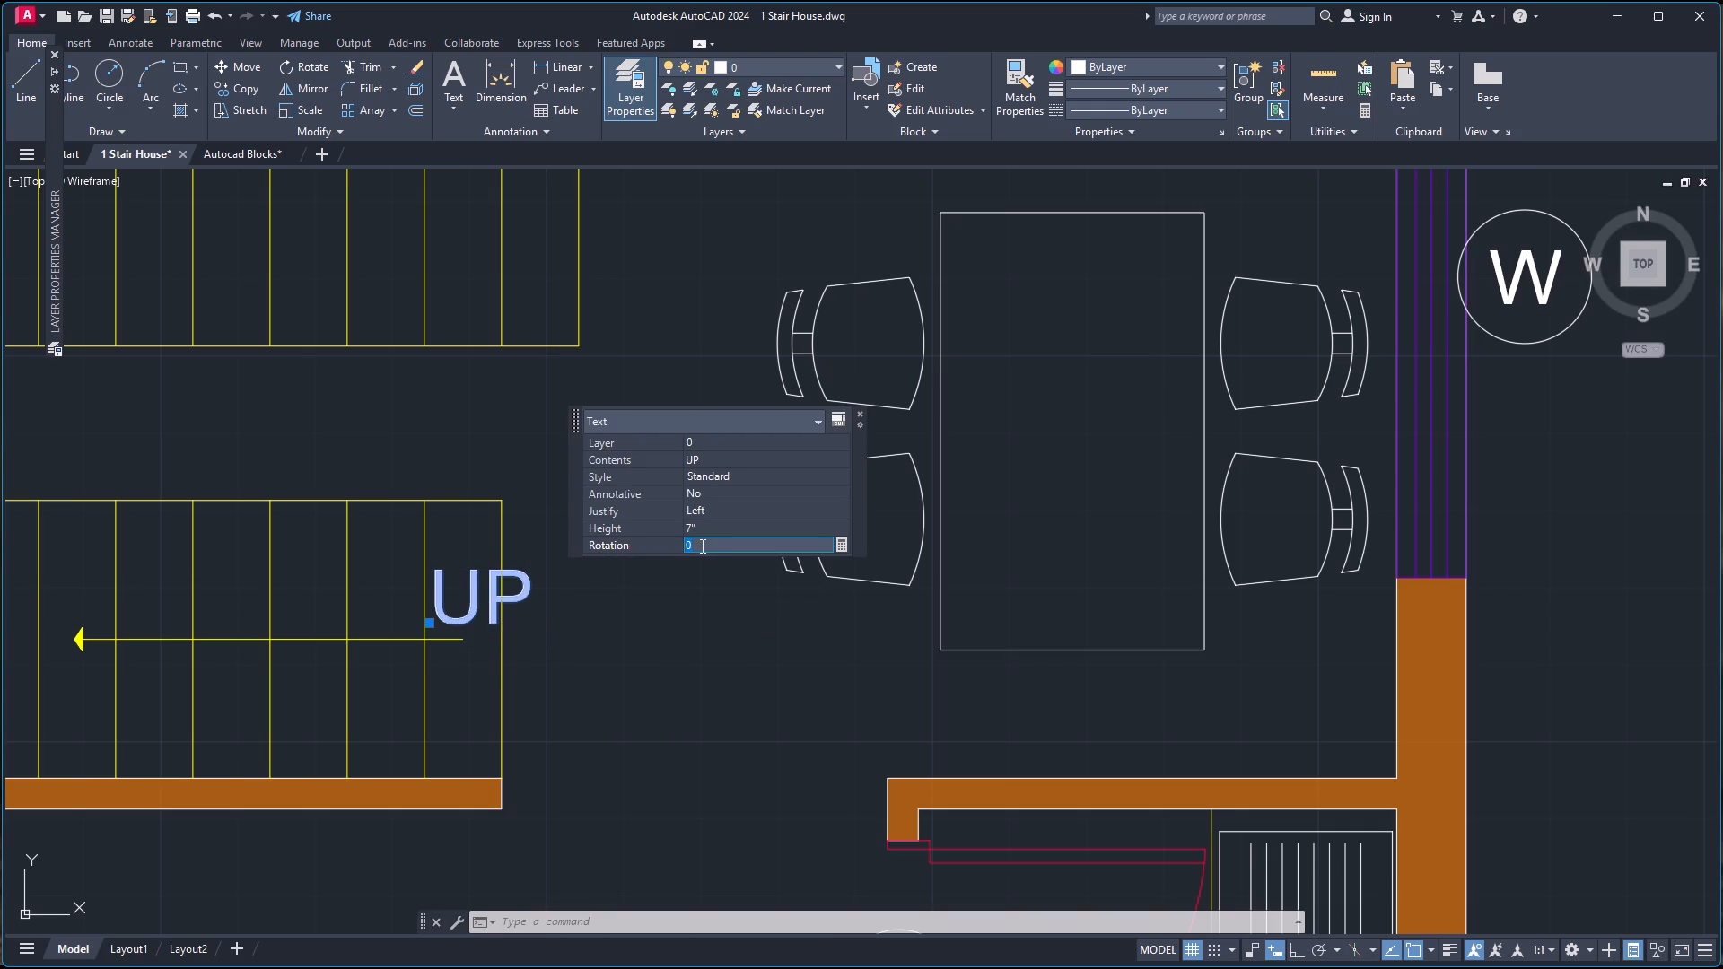
key("9")
key("0")
key("BackSpace")
key("BackSpace")
key("BackSpace")
type("270")
key("Return")
key("Escape")
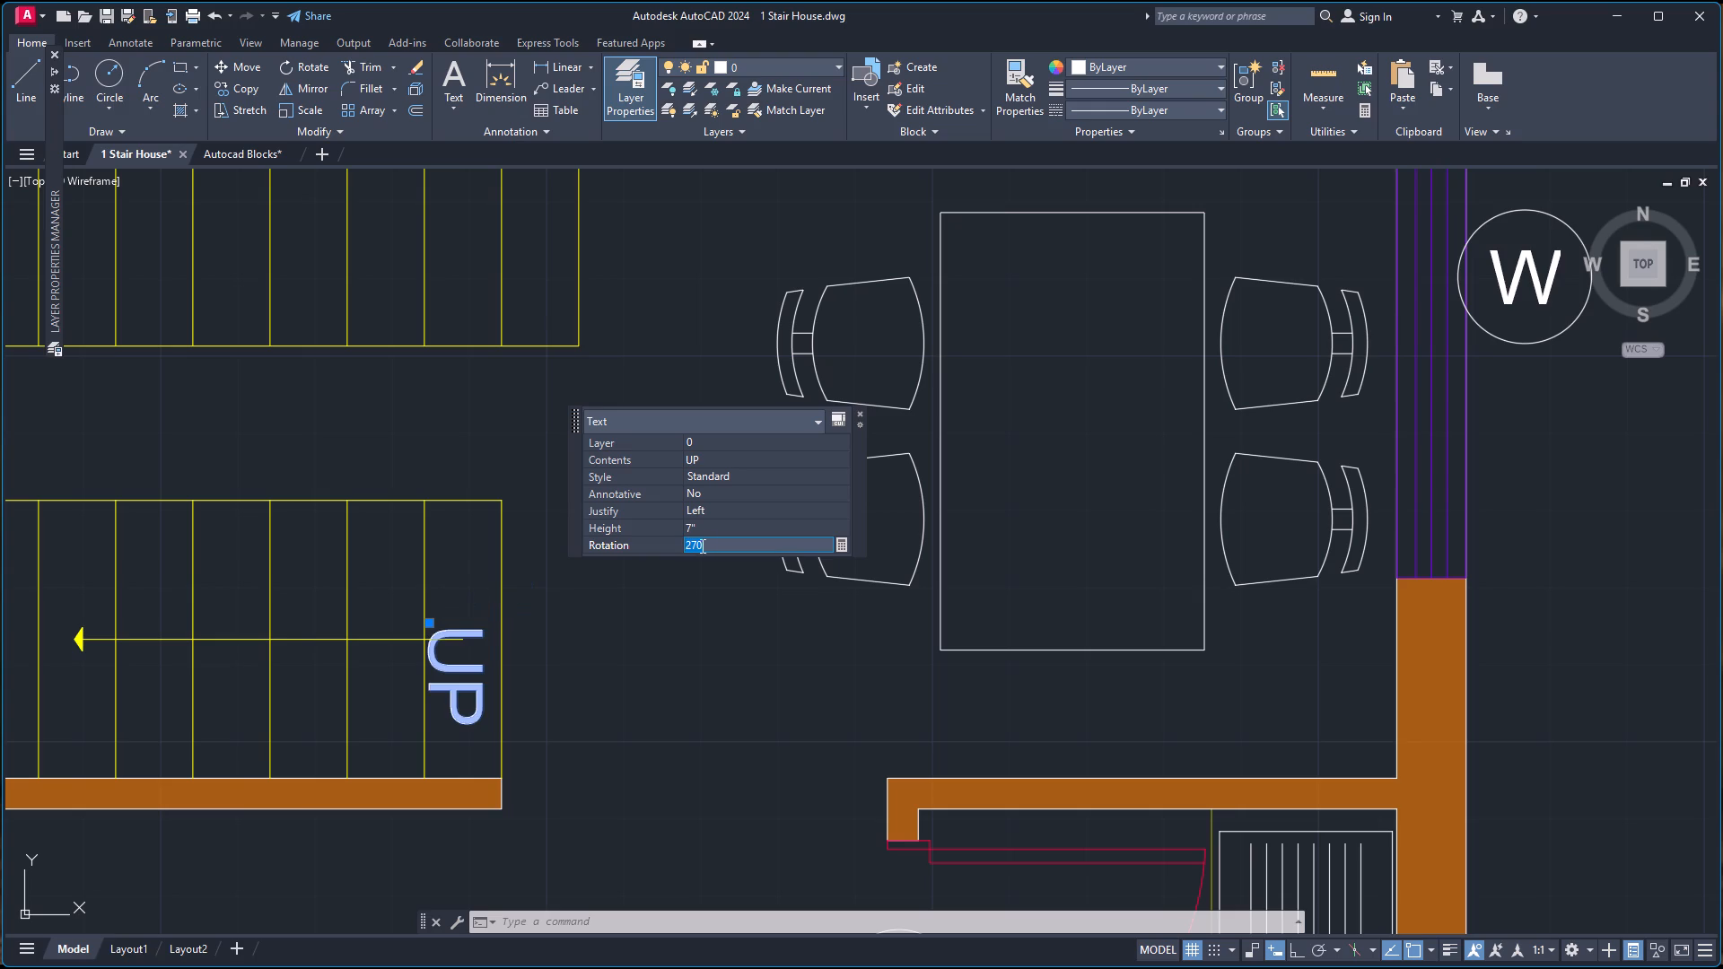
left_click(703, 528)
key("5")
key("Return")
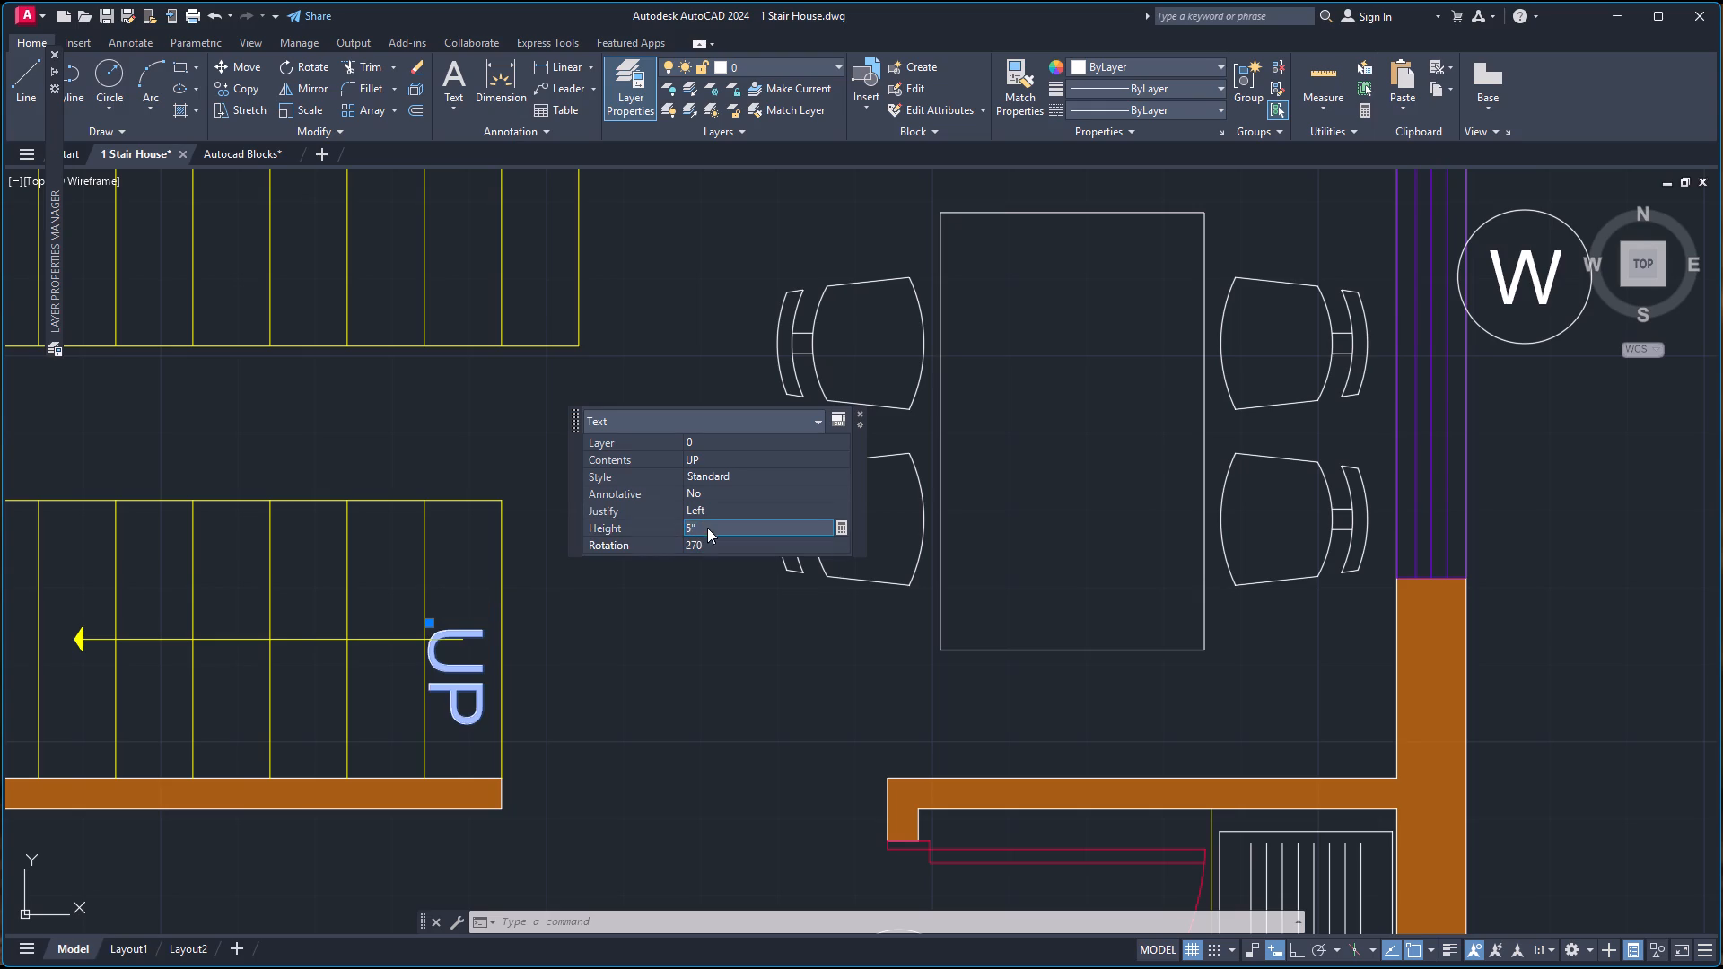
key("Escape")
key("Escape")
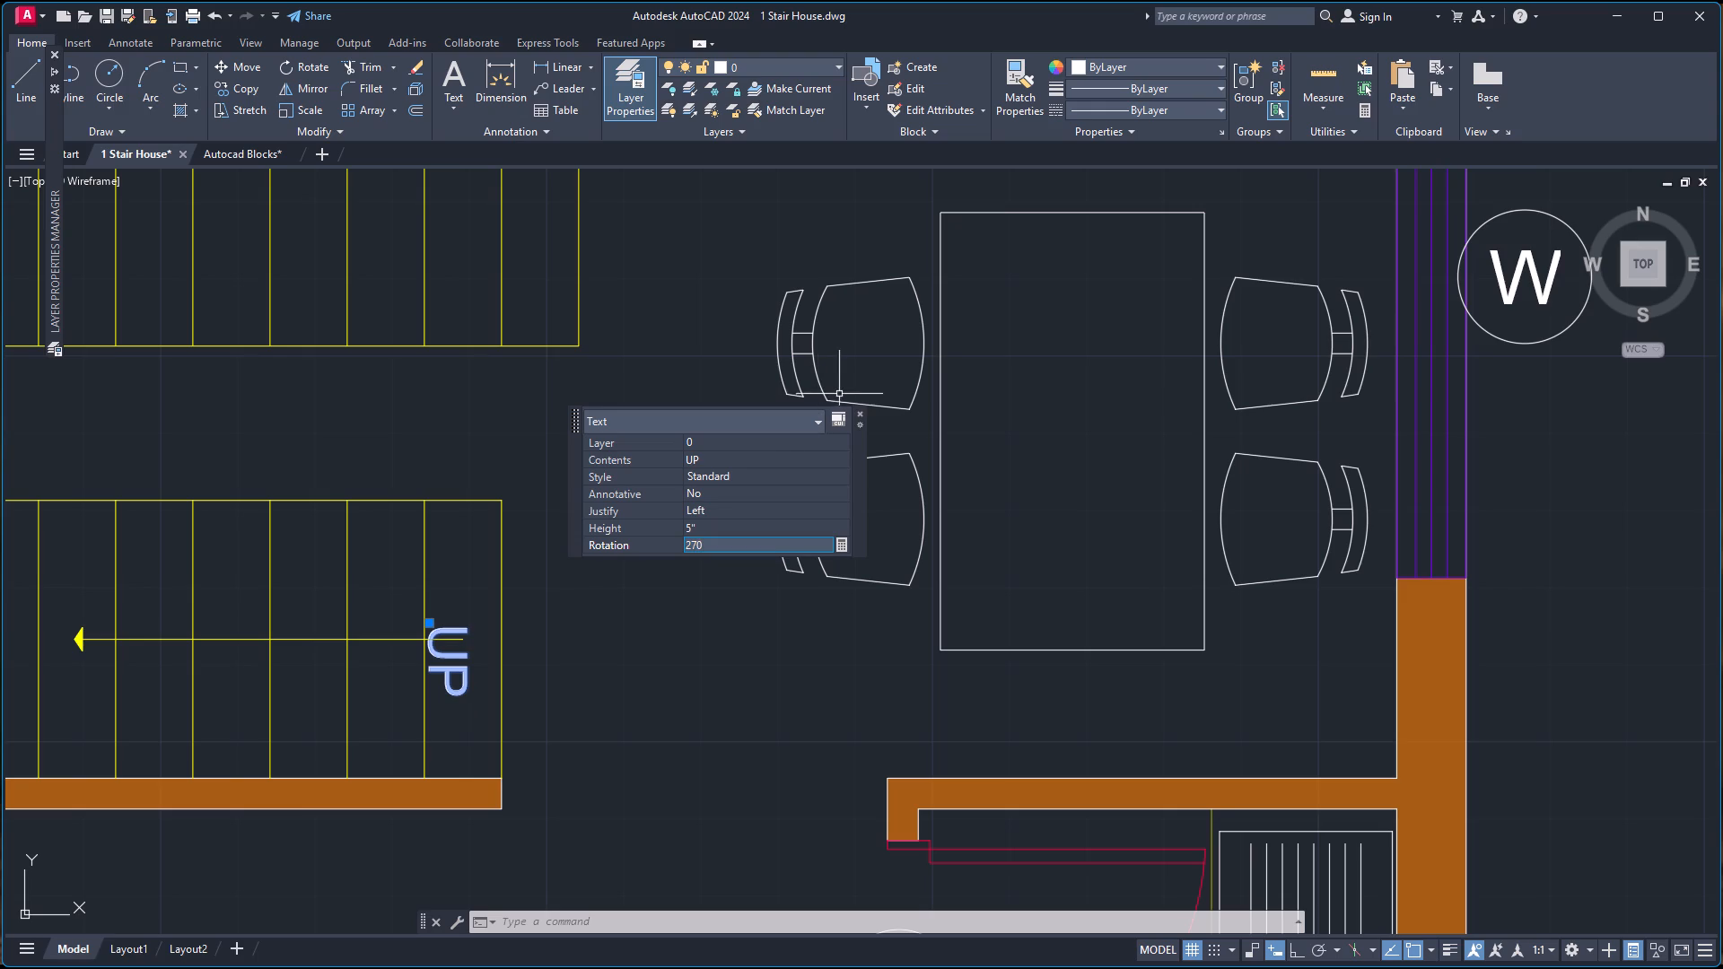
left_click(859, 414)
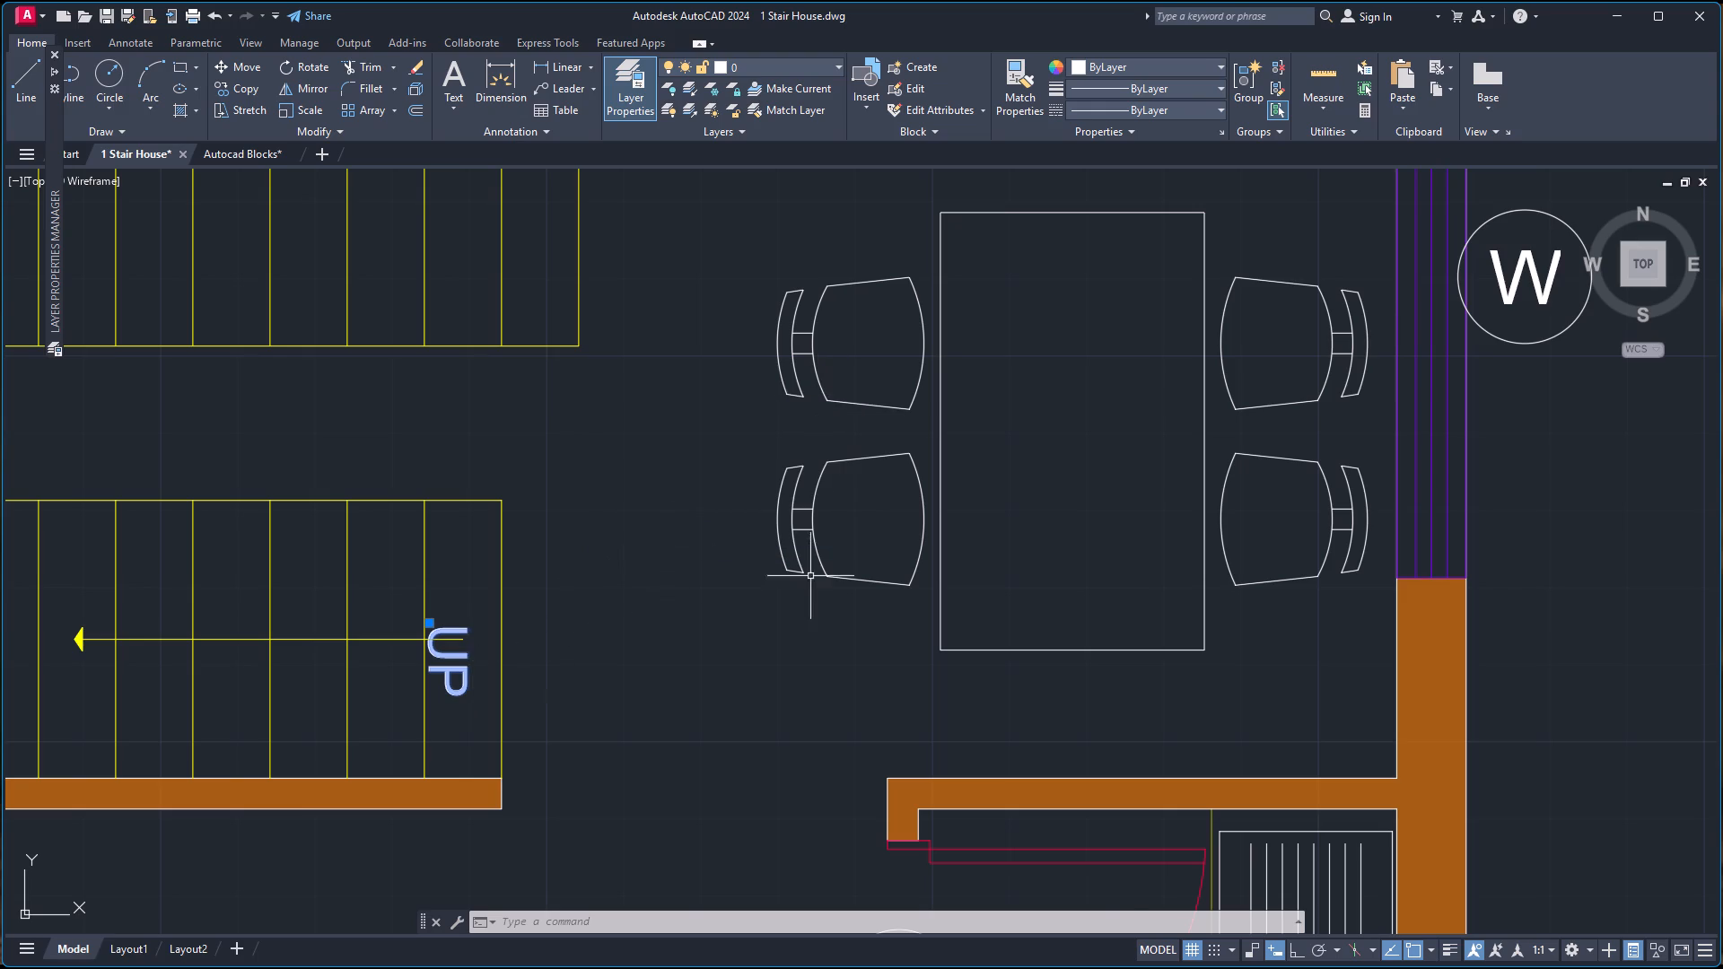
Delete the leftover W text beside the stair arrow in the east plan.
scroll(890, 566, "down", 3)
scroll(1235, 537, "up", 1)
scroll(1460, 550, "up", 1)
scroll(1638, 576, "down", 3)
scroll(1722, 581, "down", 1)
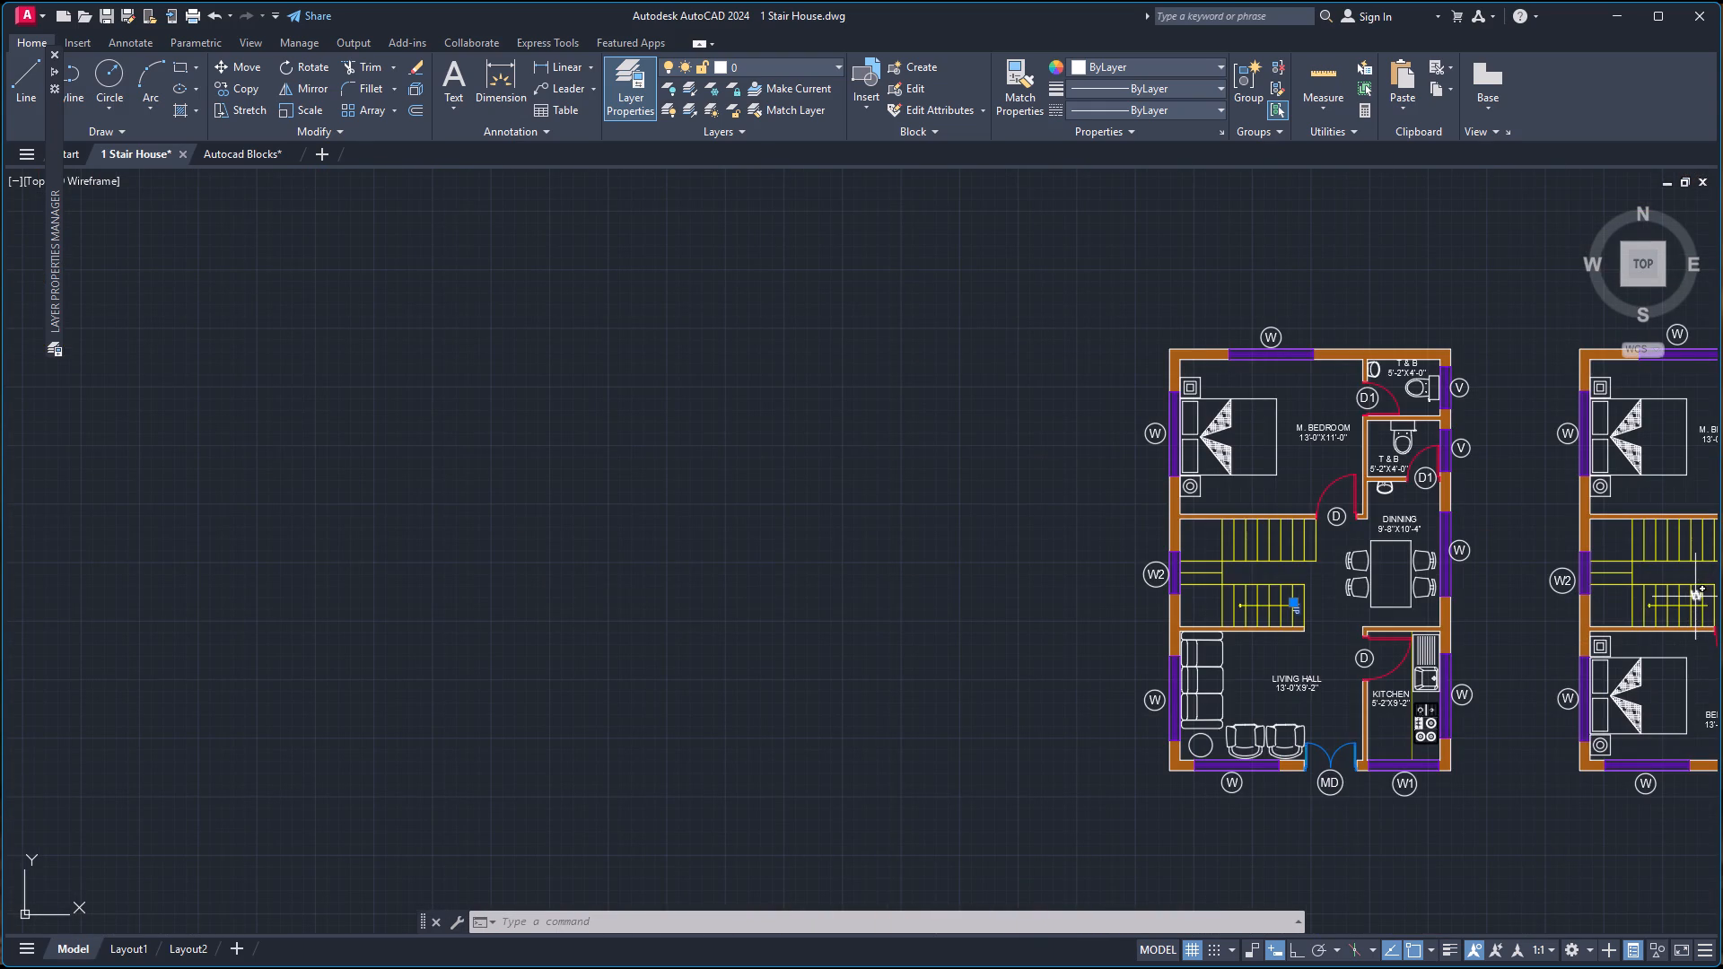
key("Escape")
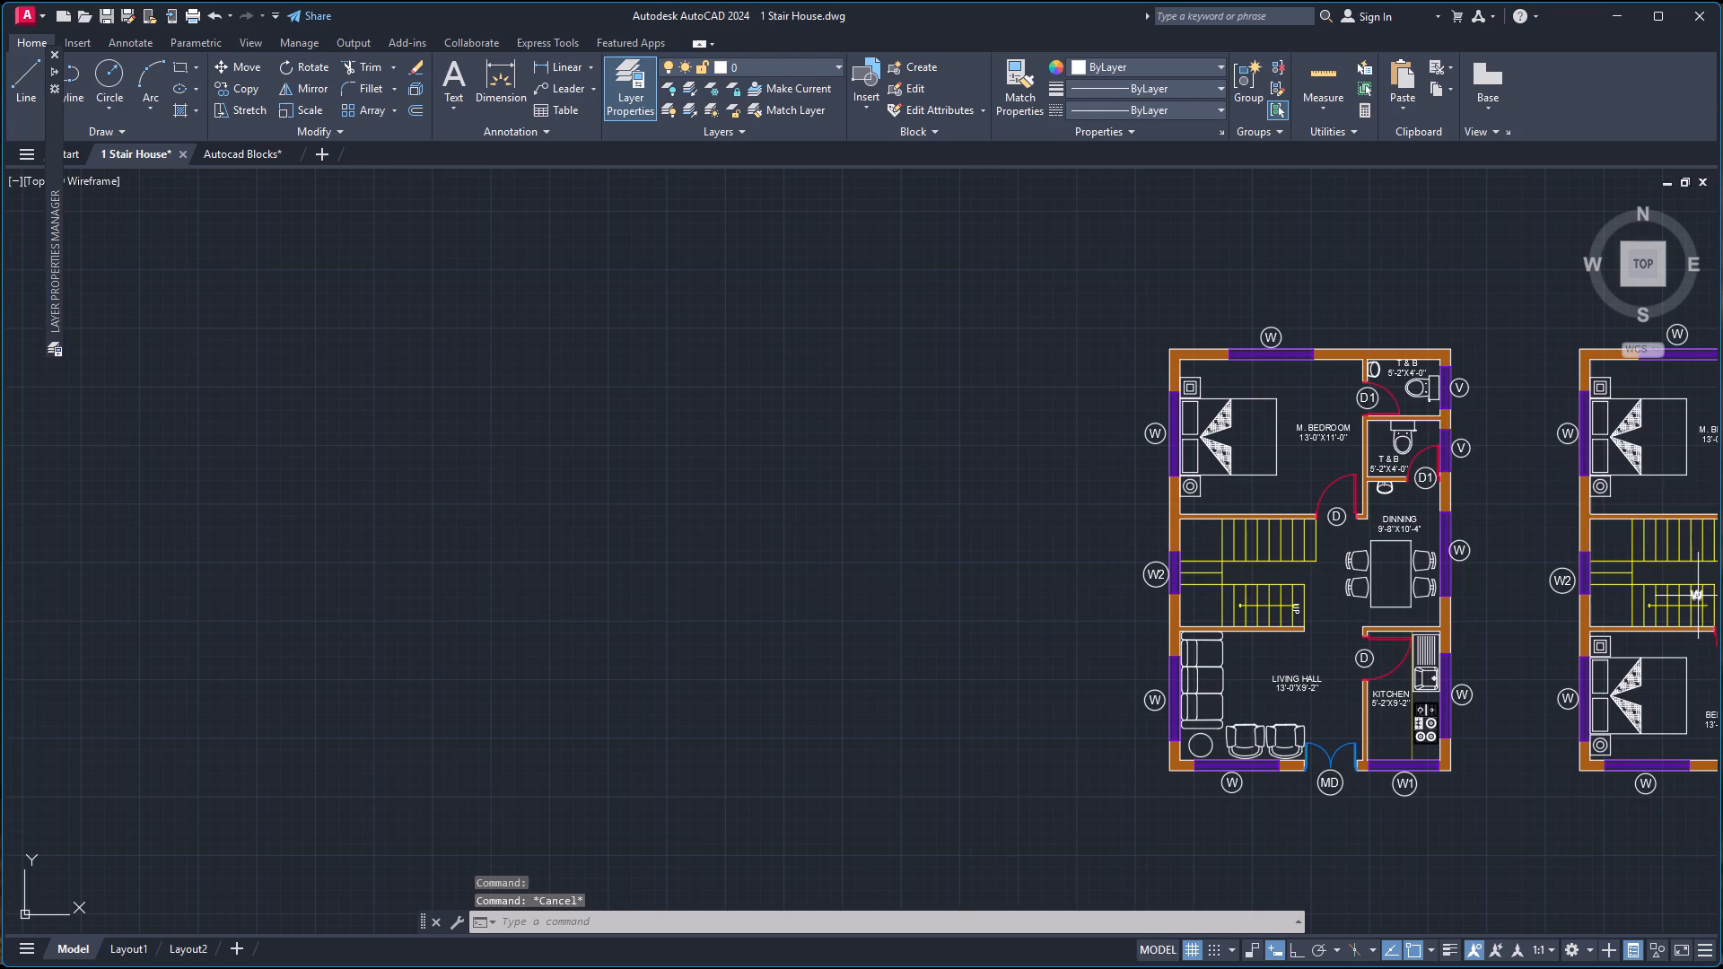
left_click(1699, 595)
key("Delete")
Move the west plan's UP text straight up so it sits above the tail of the stair arrow.
scroll(1424, 583, "up", 3)
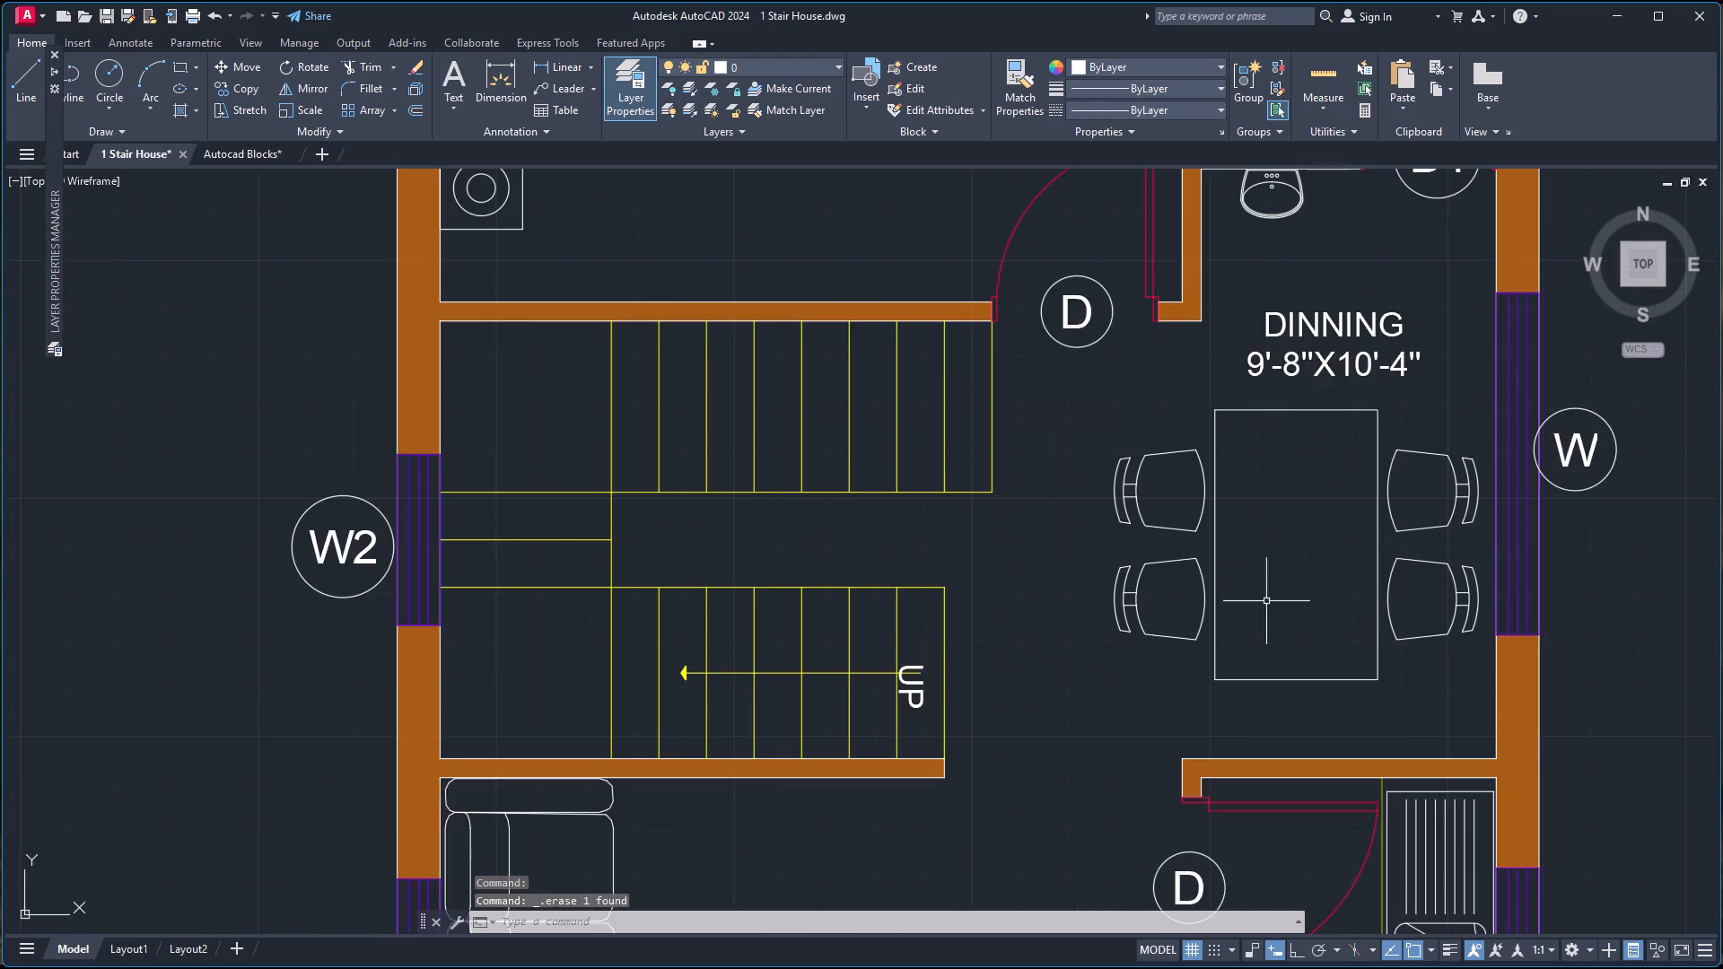
scroll(1173, 637, "up", 3)
left_click(311, 694)
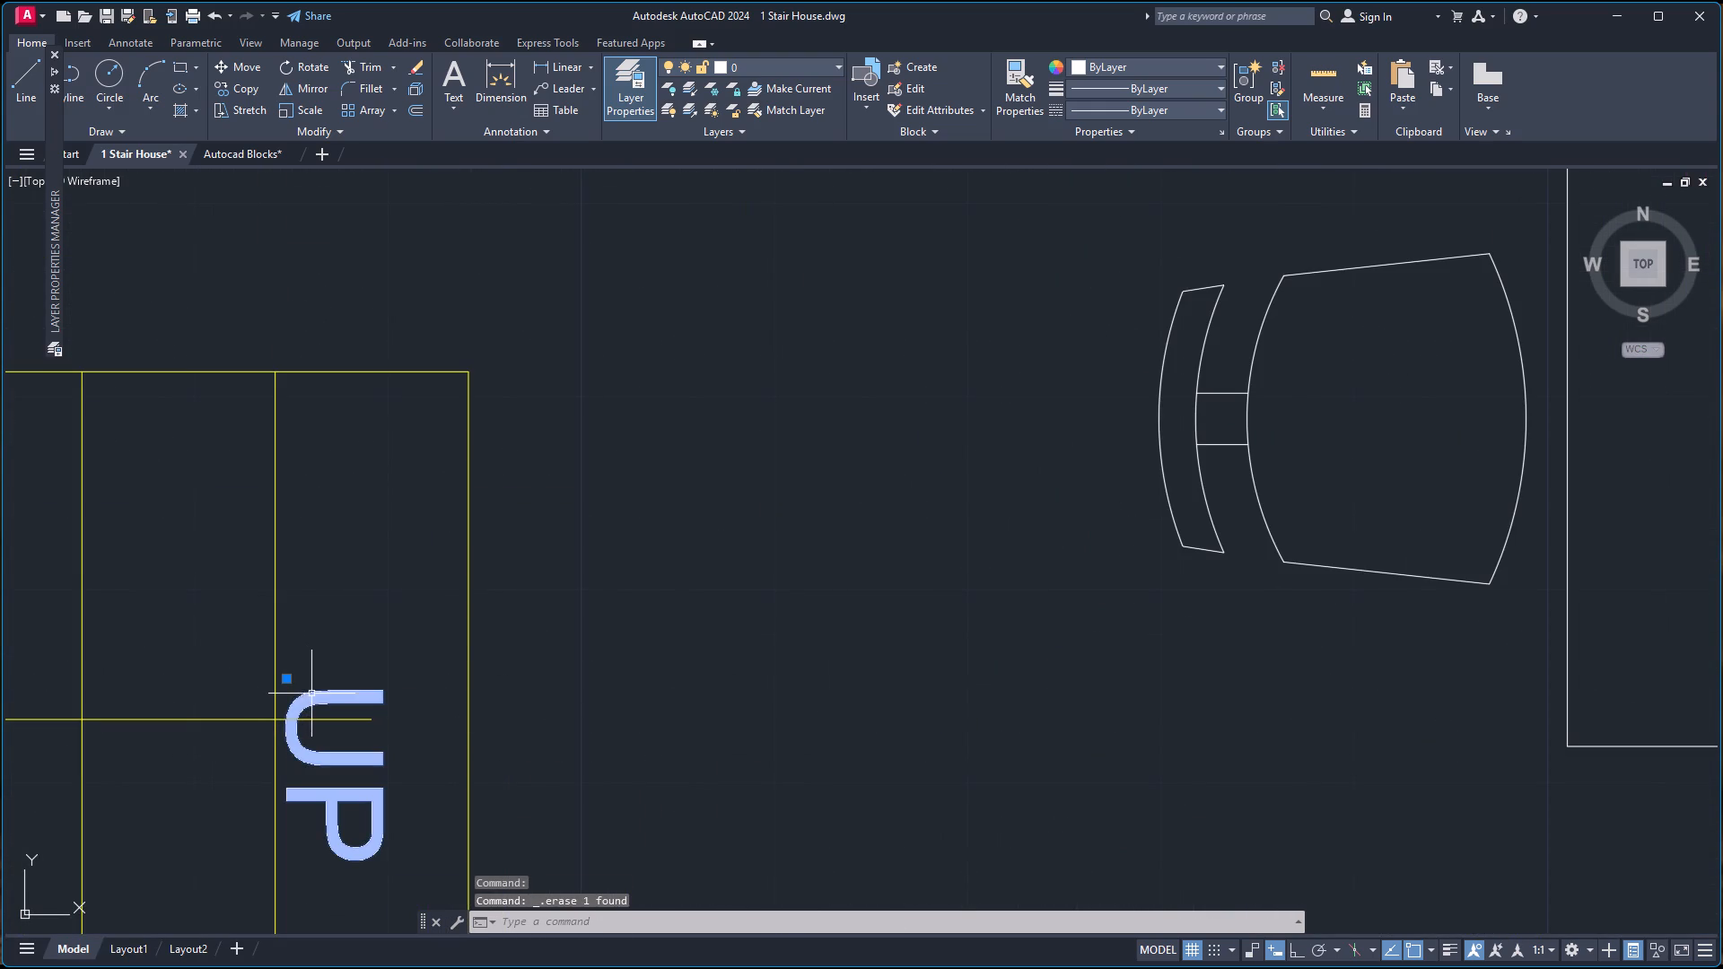
key("m")
key("Return")
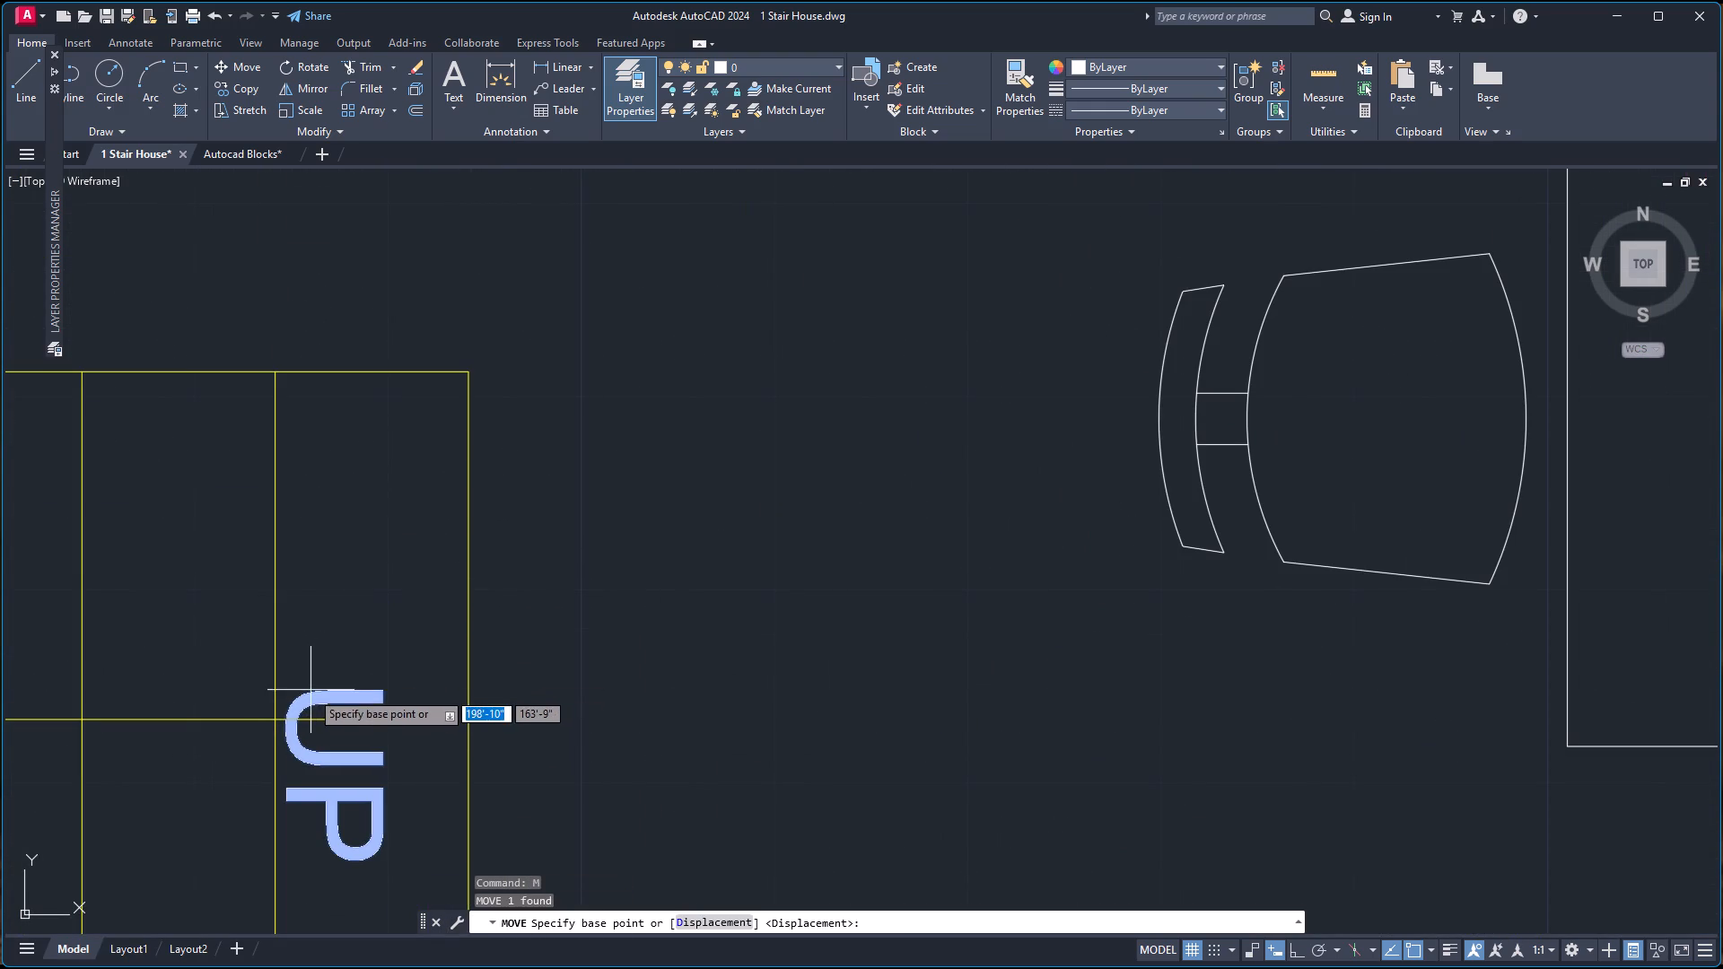
left_click(310, 695)
left_click(310, 513)
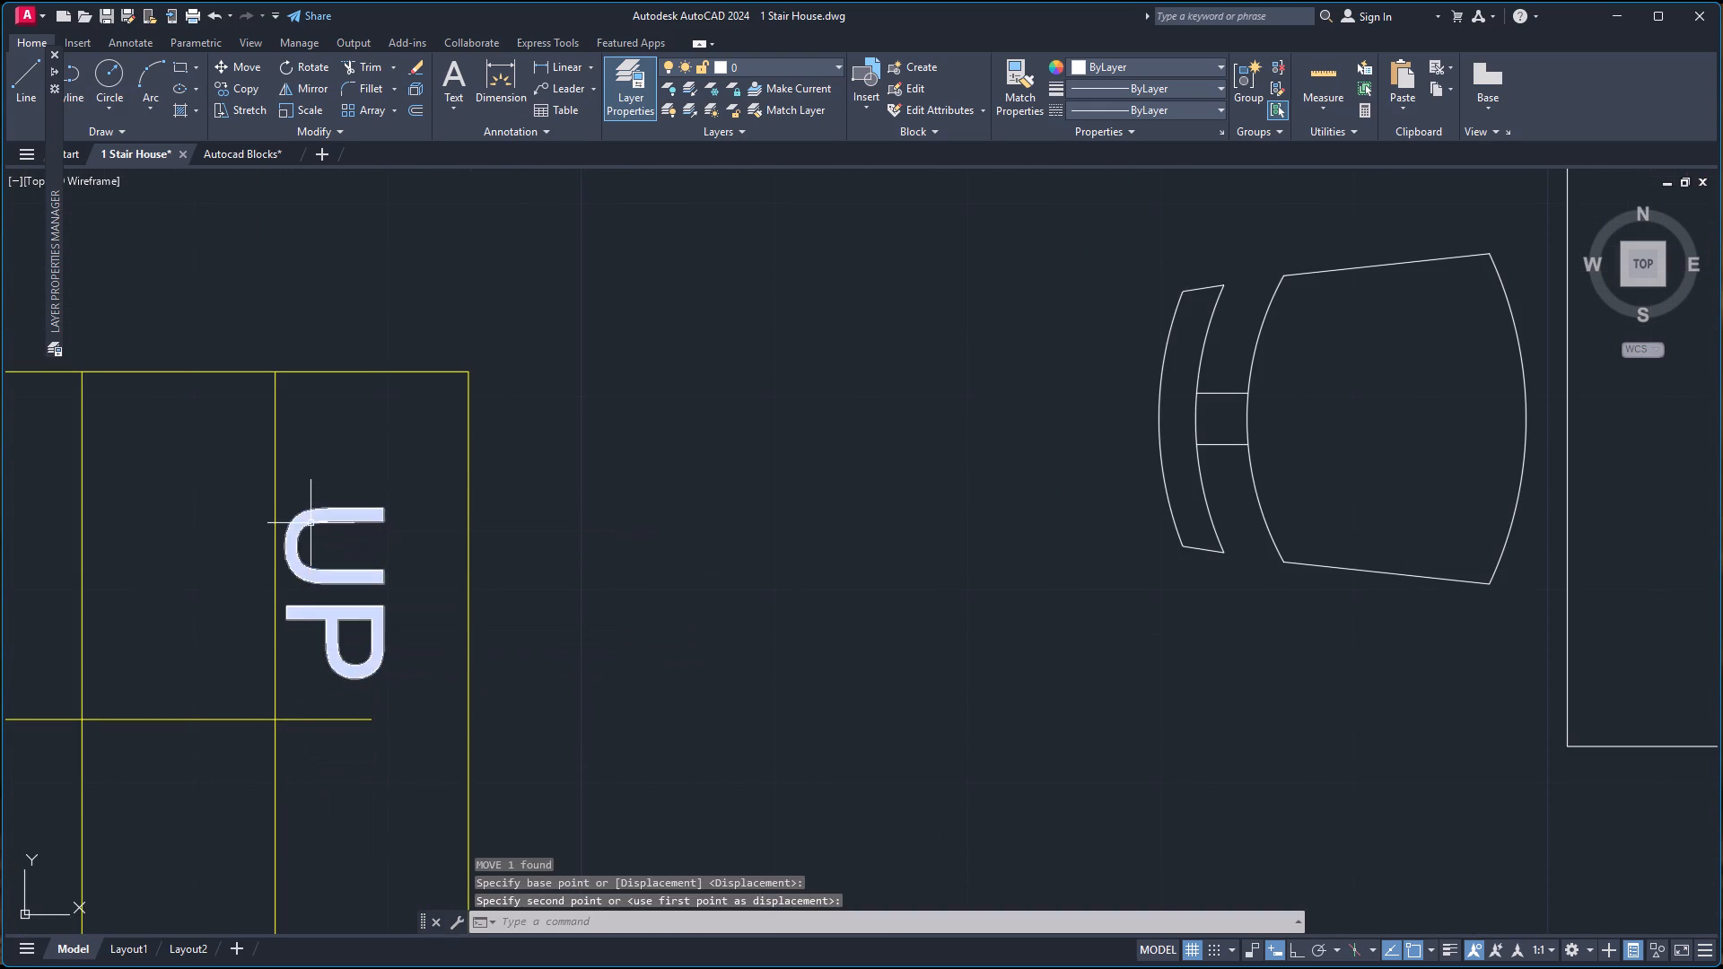
Copy the west plan's UP text and paste it above the tail of the east plan's stair arrow.
left_click(310, 522)
key("ctrl+c")
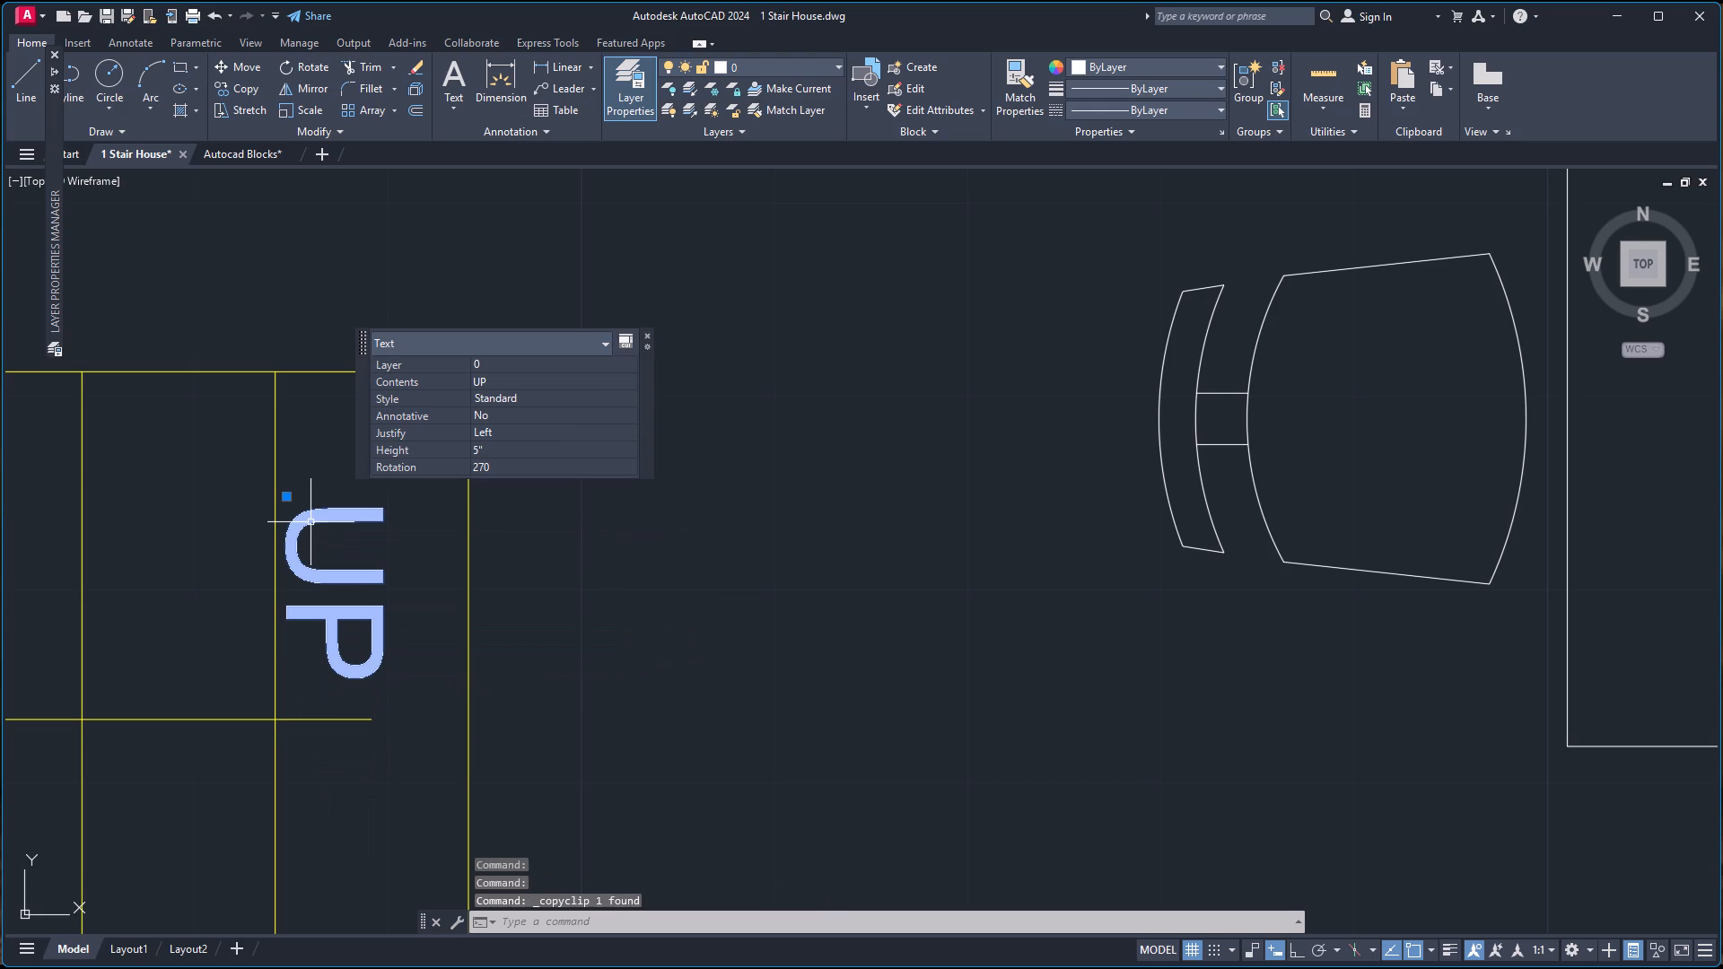
key("ctrl+v")
scroll(678, 541, "down", 5)
scroll(1305, 589, "up", 2)
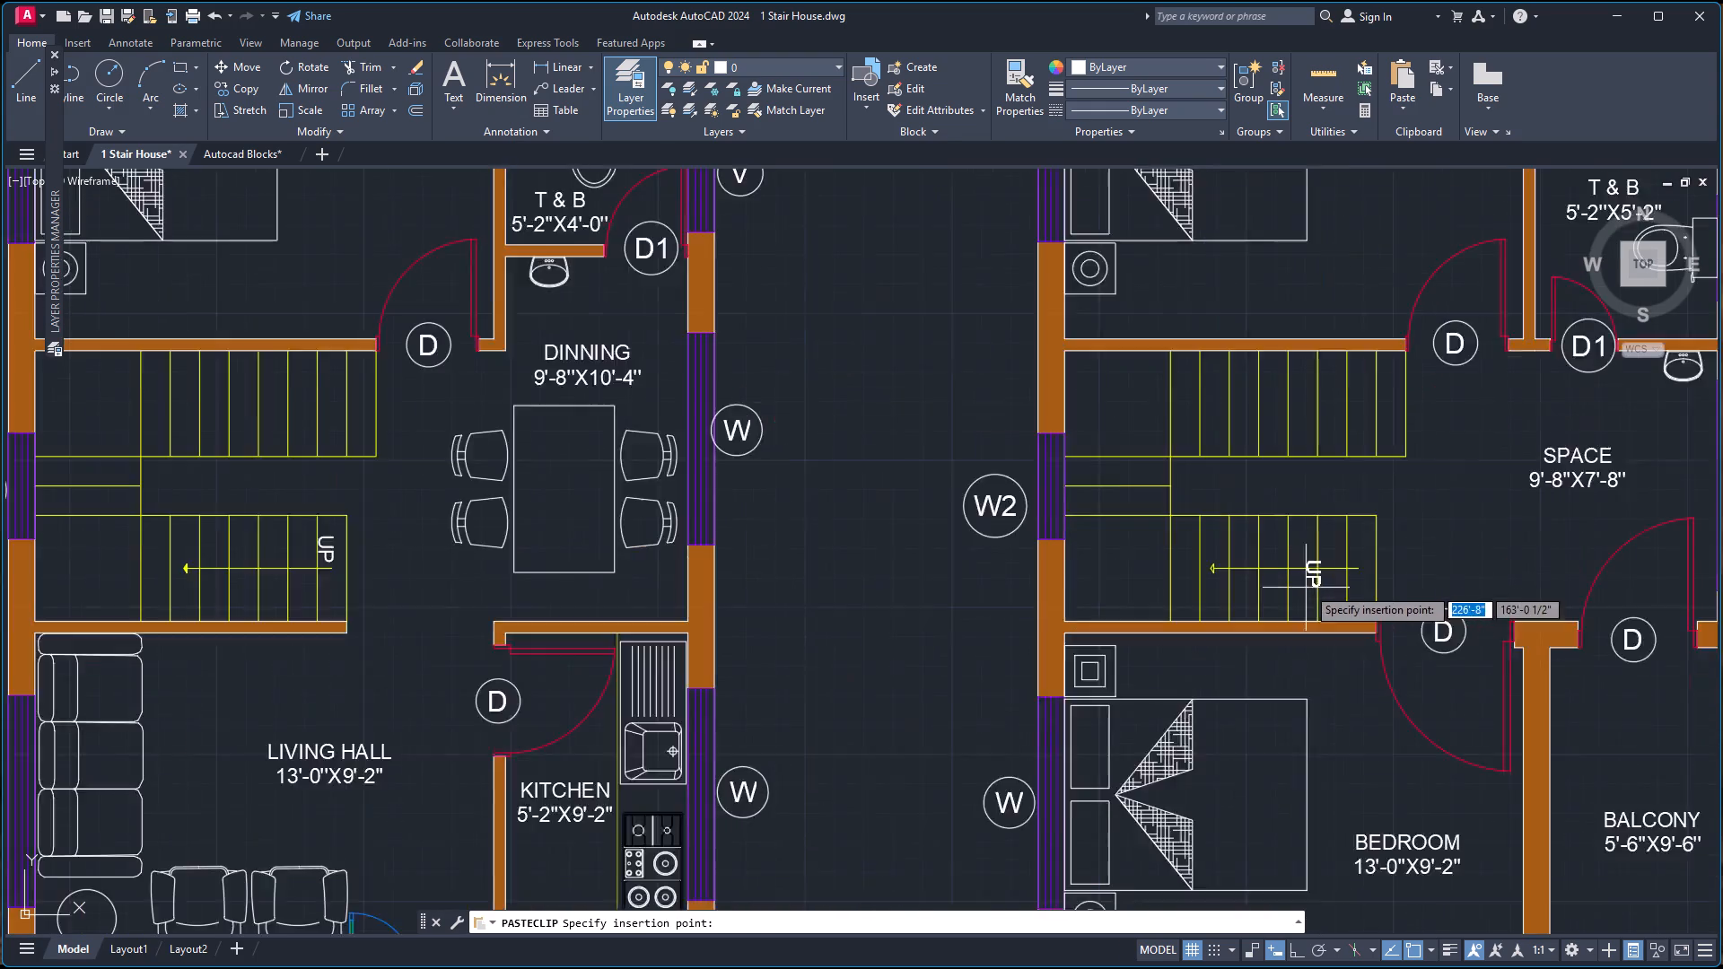
scroll(1390, 543, "up", 3)
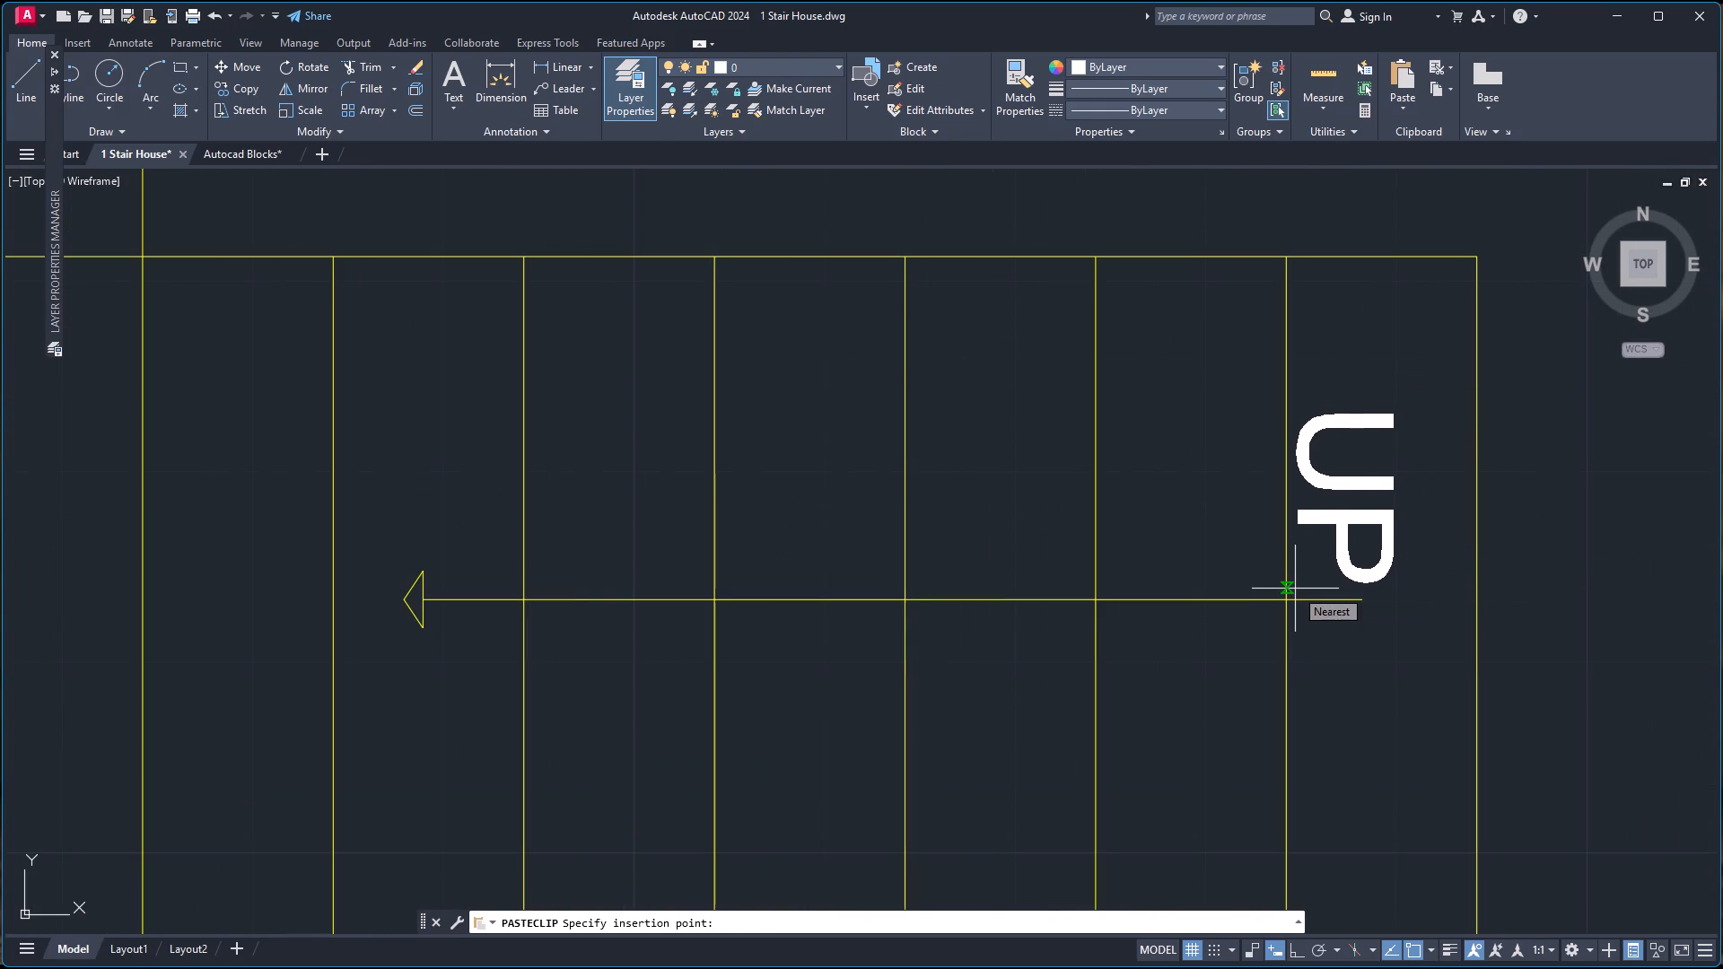
scroll(1295, 589, "up", 1)
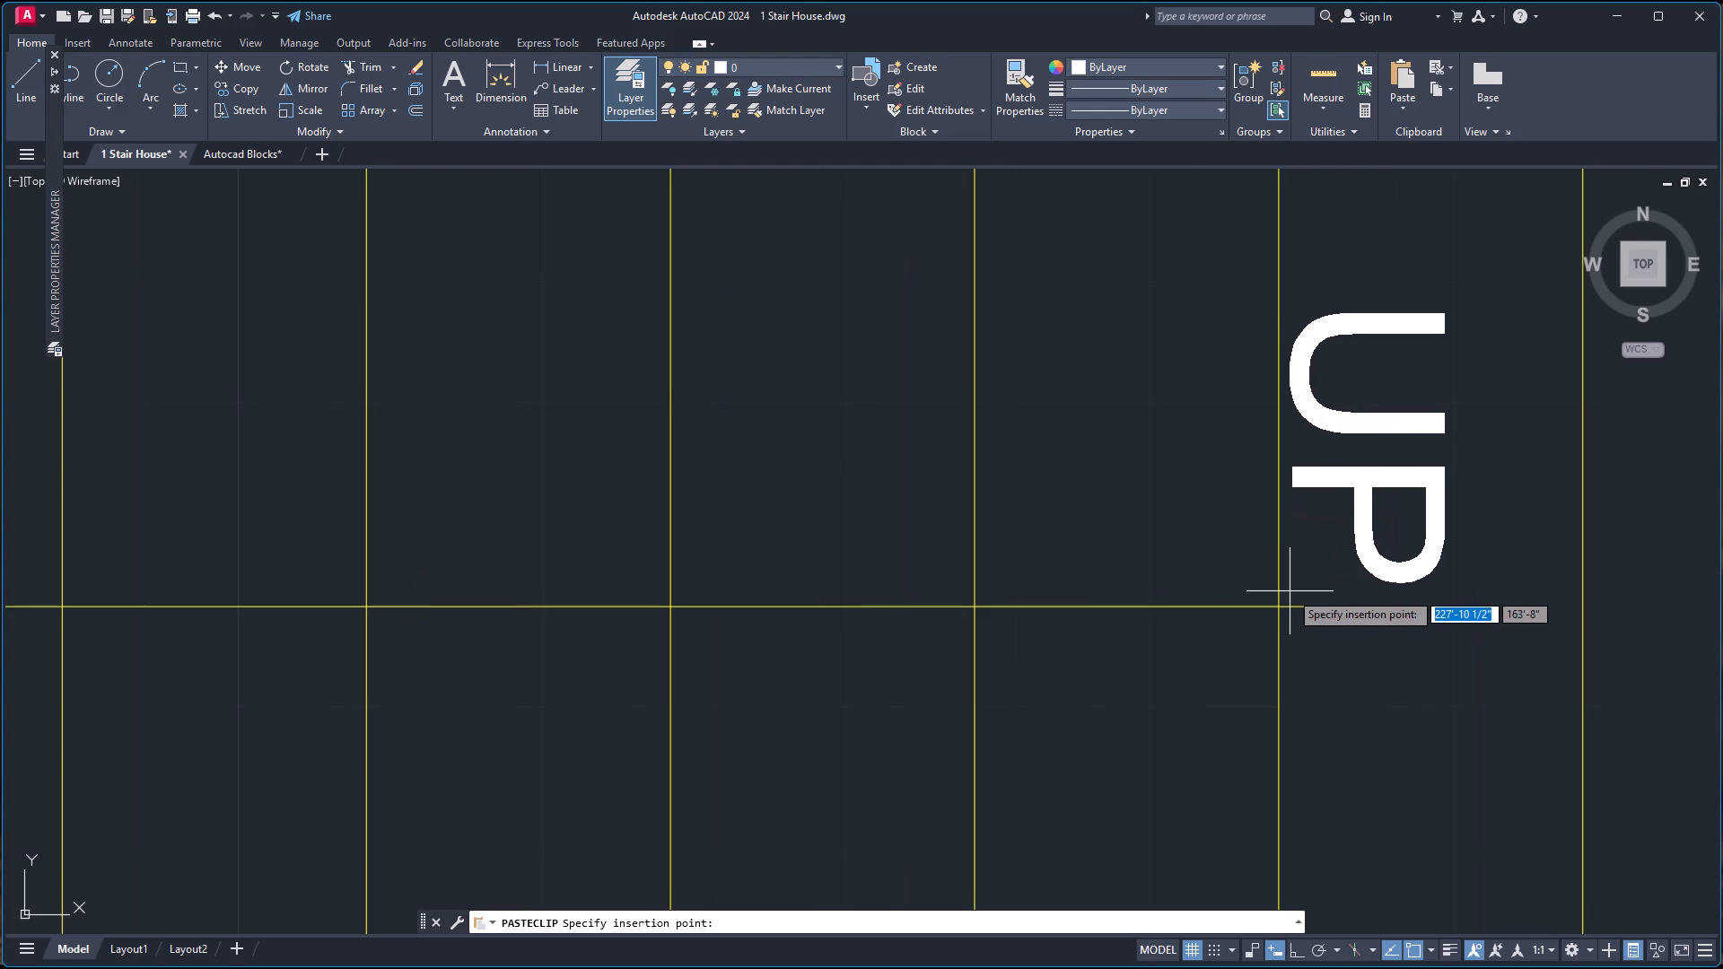
left_click(1290, 591)
Start a multiline text box below the east plan with 6" text height and centred paragraph alignment.
scroll(1364, 563, "down", 4)
scroll(1471, 490, "down", 3)
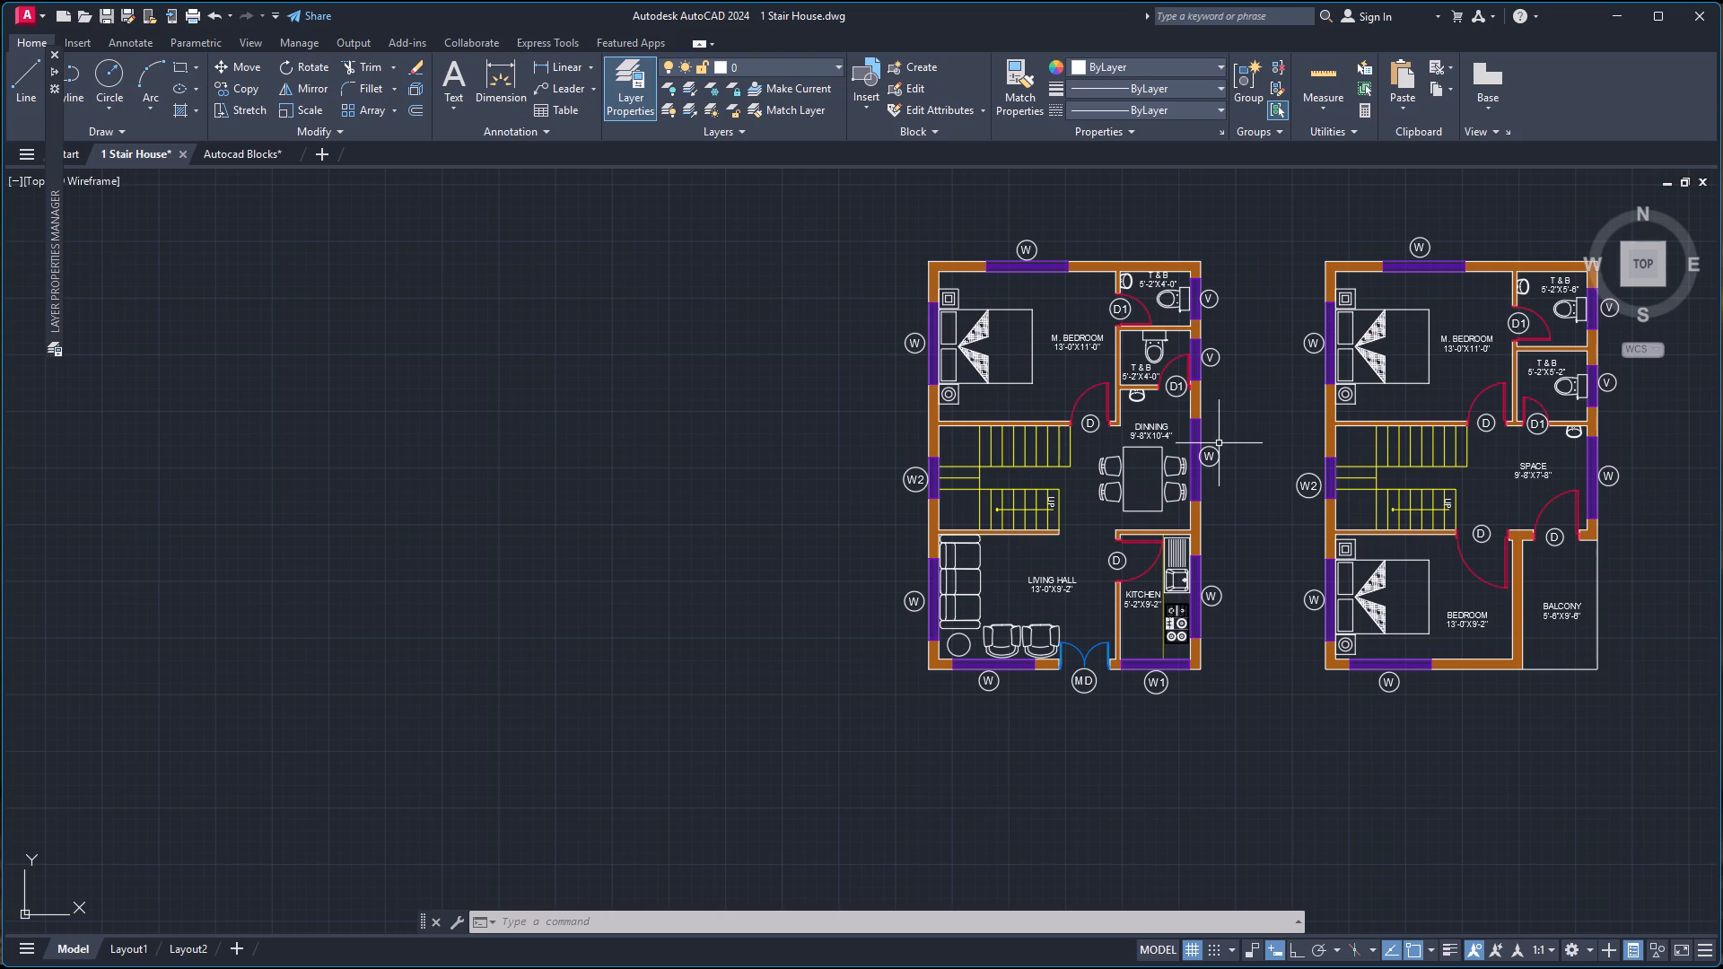
left_click(133, 43)
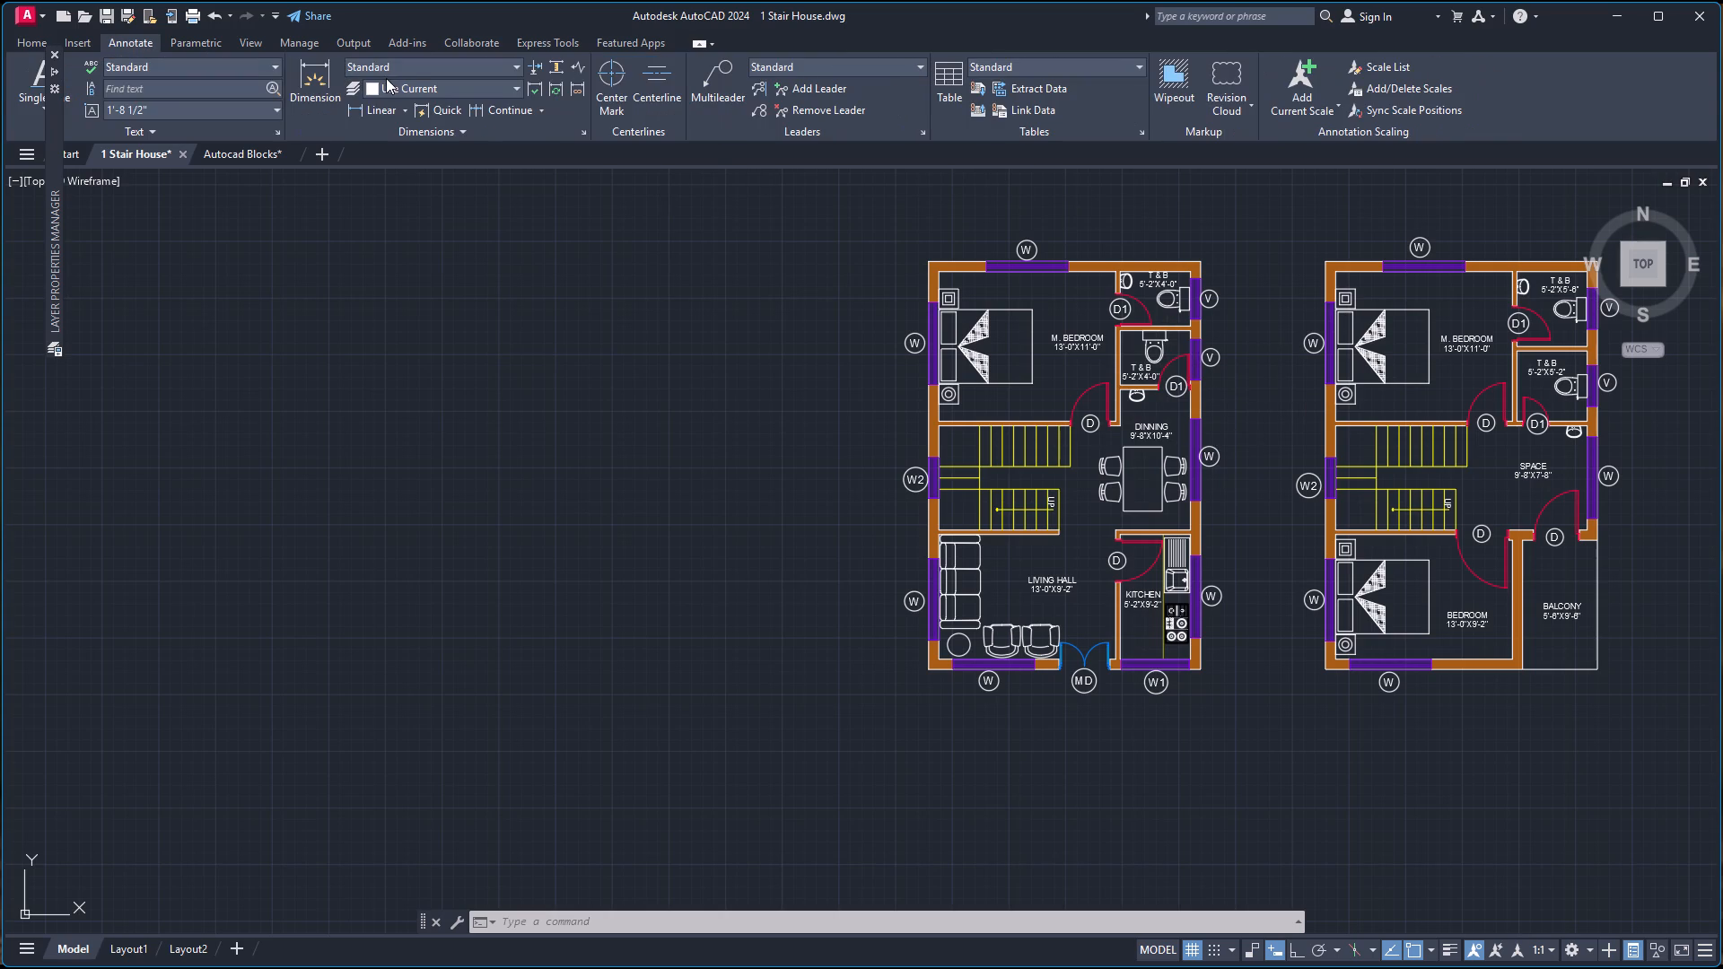
left_click(38, 100)
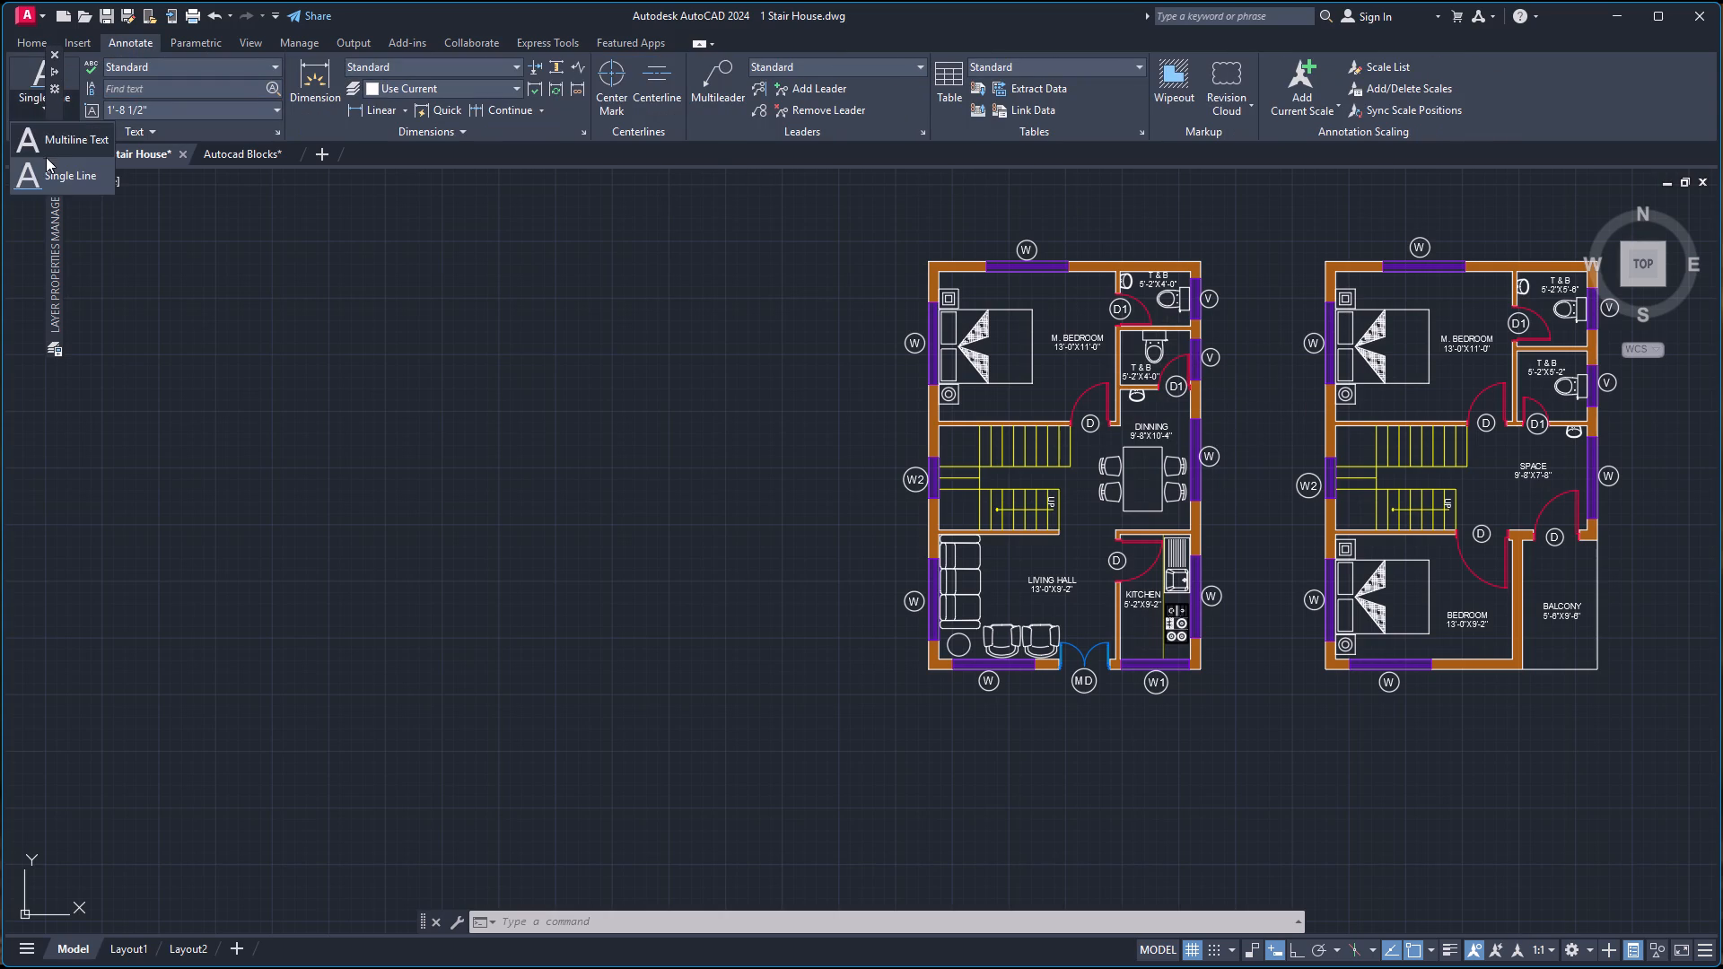
left_click(63, 145)
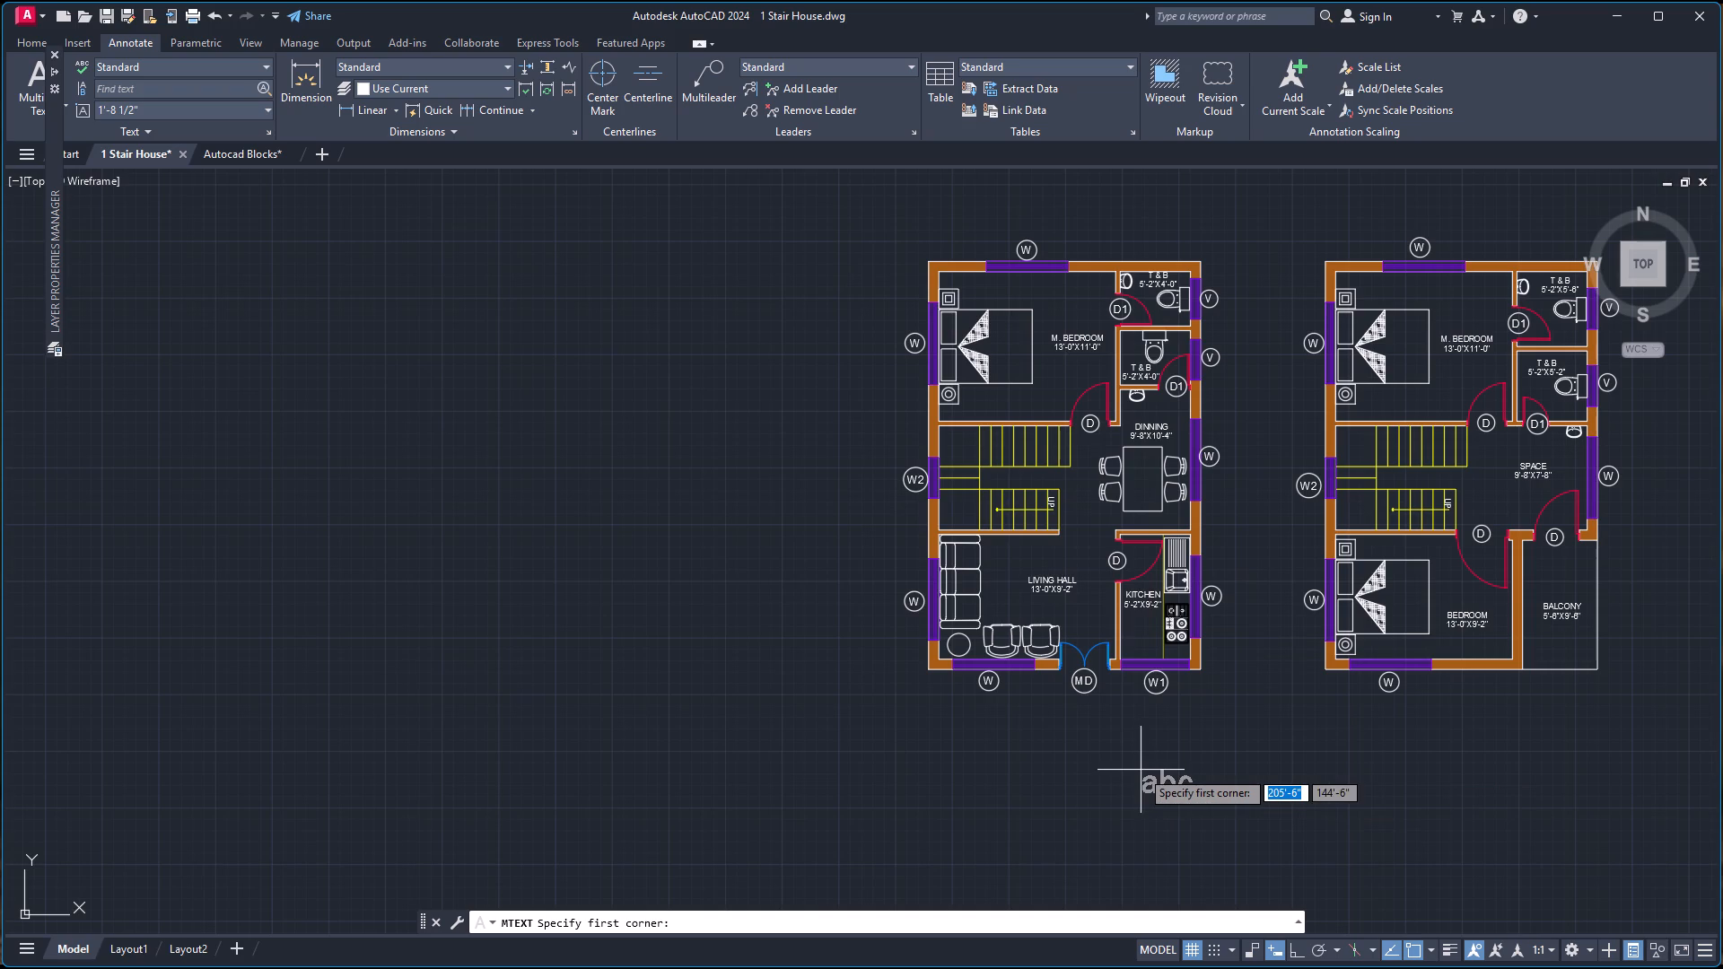
scroll(1141, 769, "up", 1)
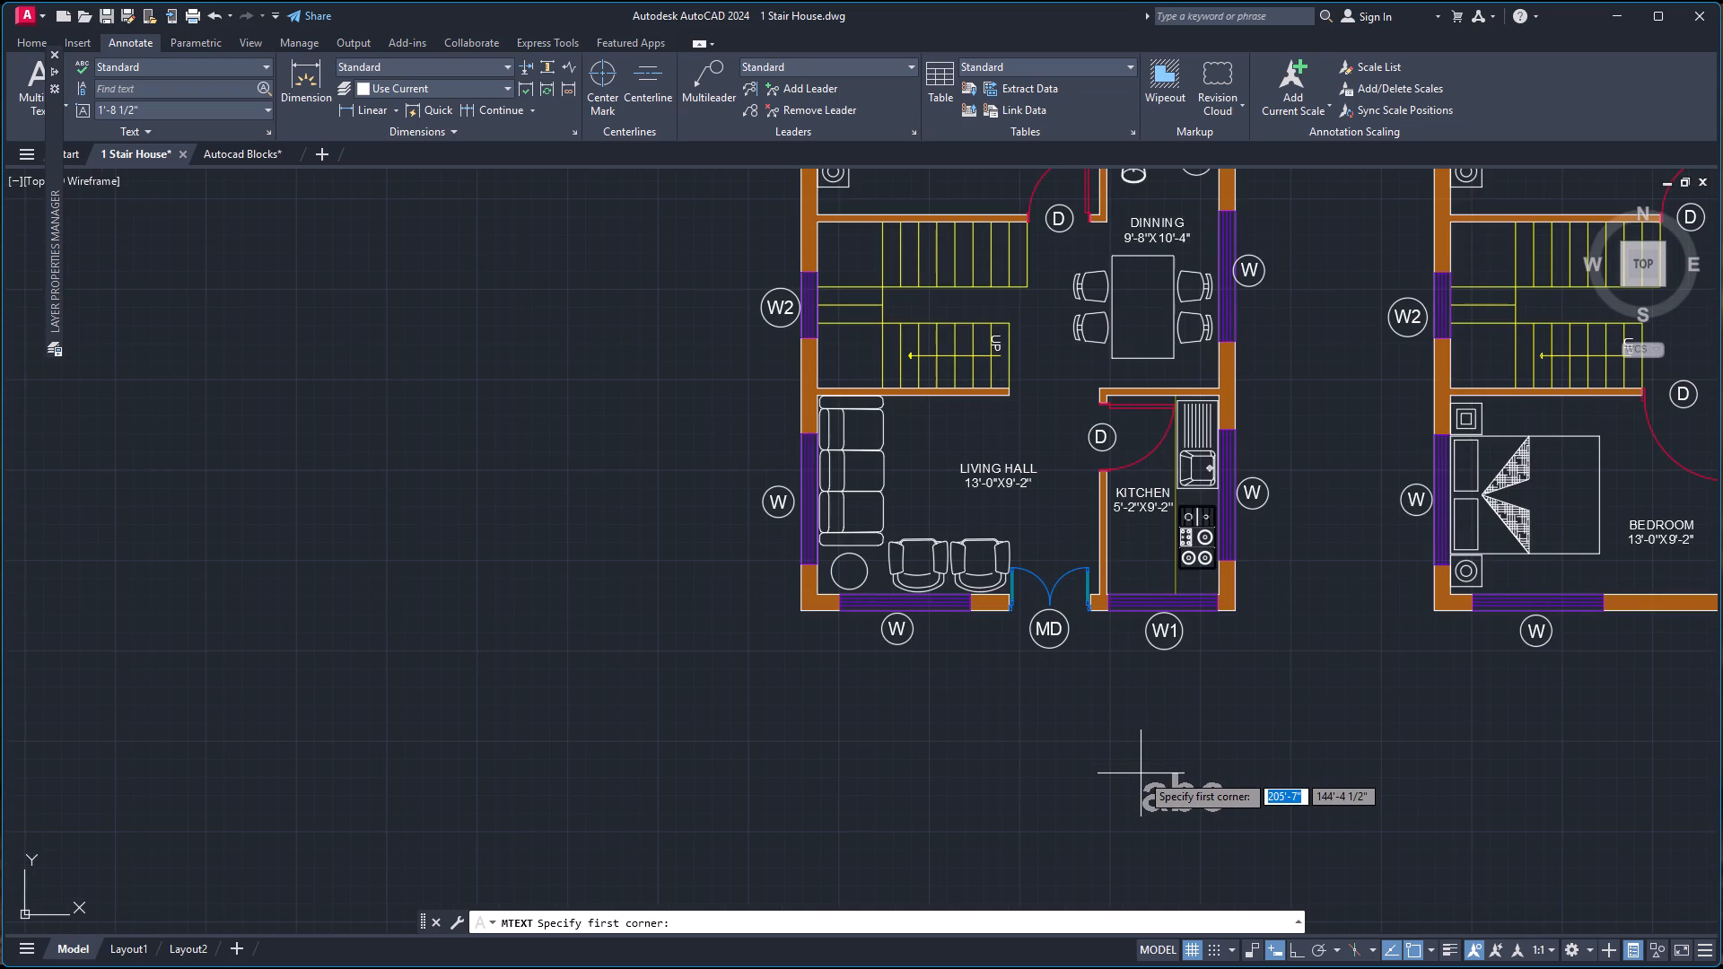
scroll(1149, 766, "down", 3)
scroll(1378, 729, "up", 3)
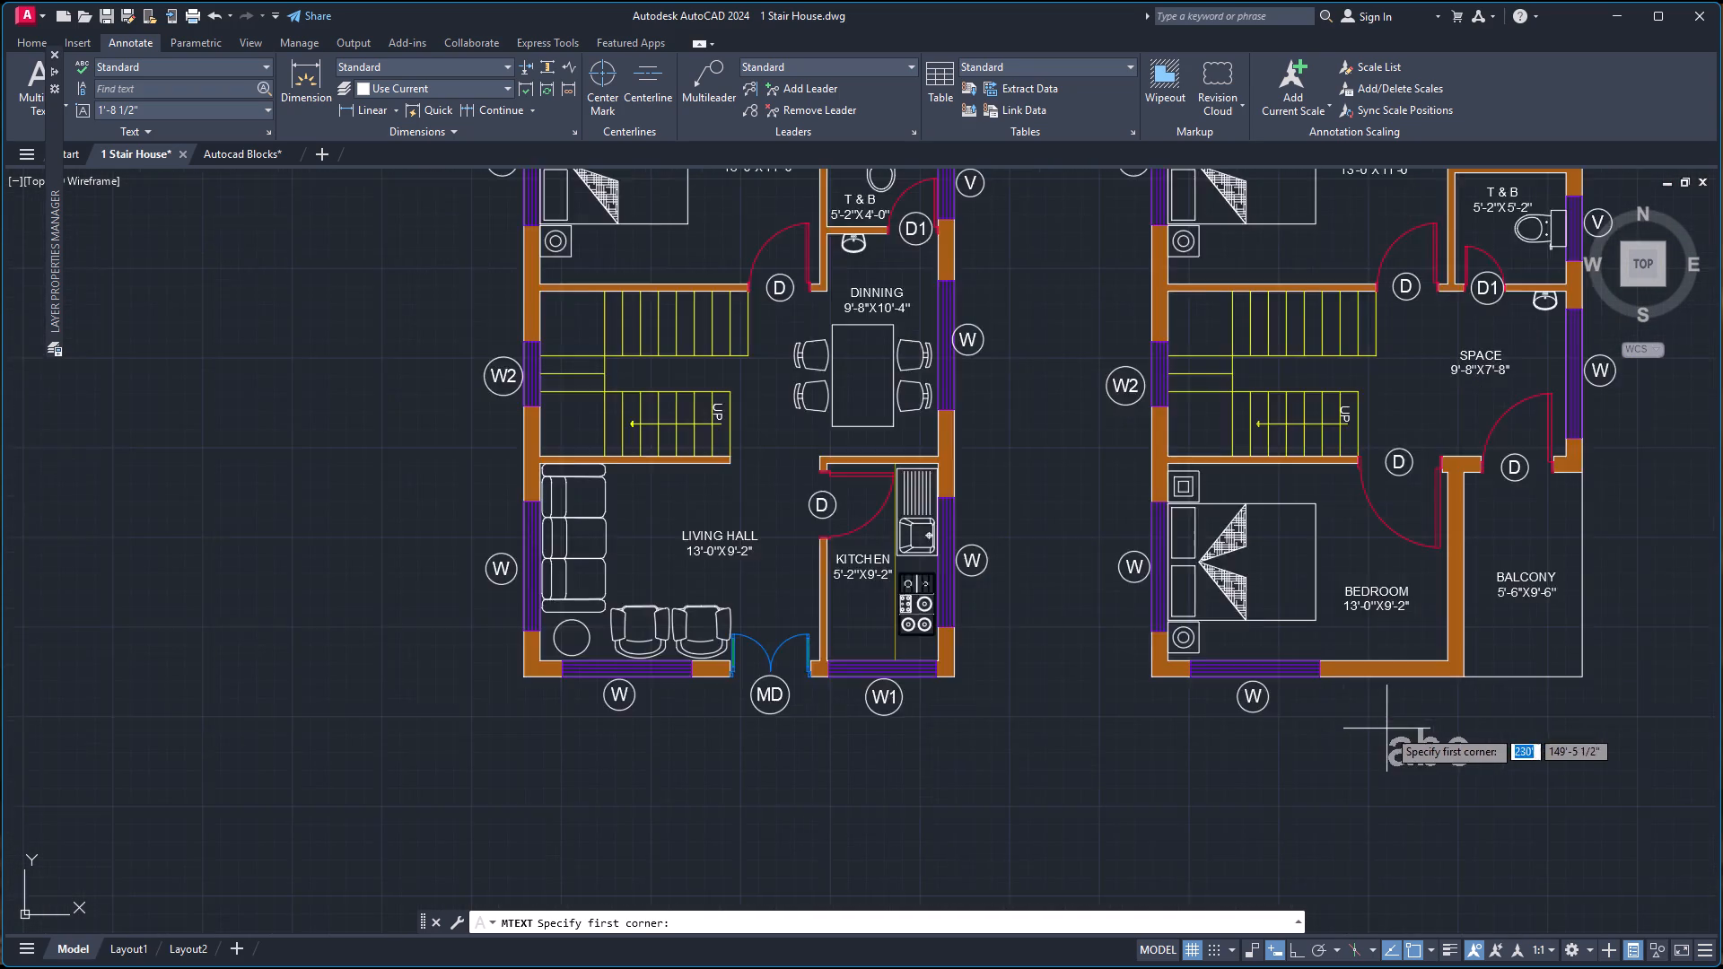
scroll(1387, 728, "up", 1)
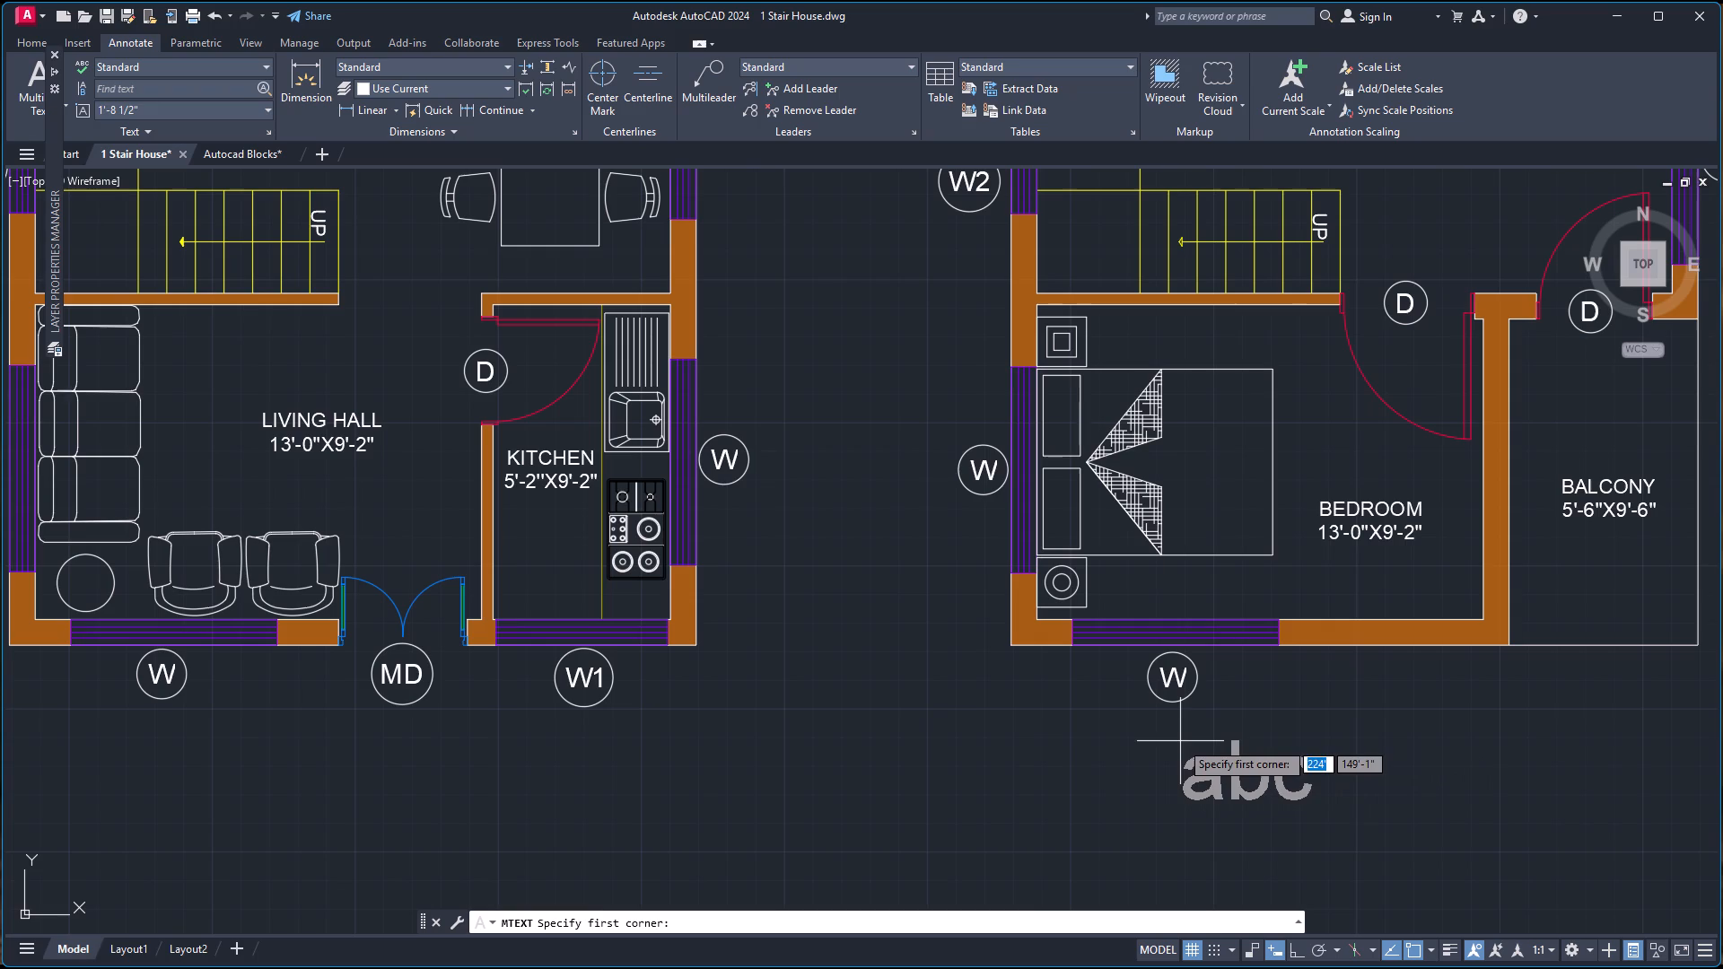
left_click(1180, 742)
left_click(1613, 827)
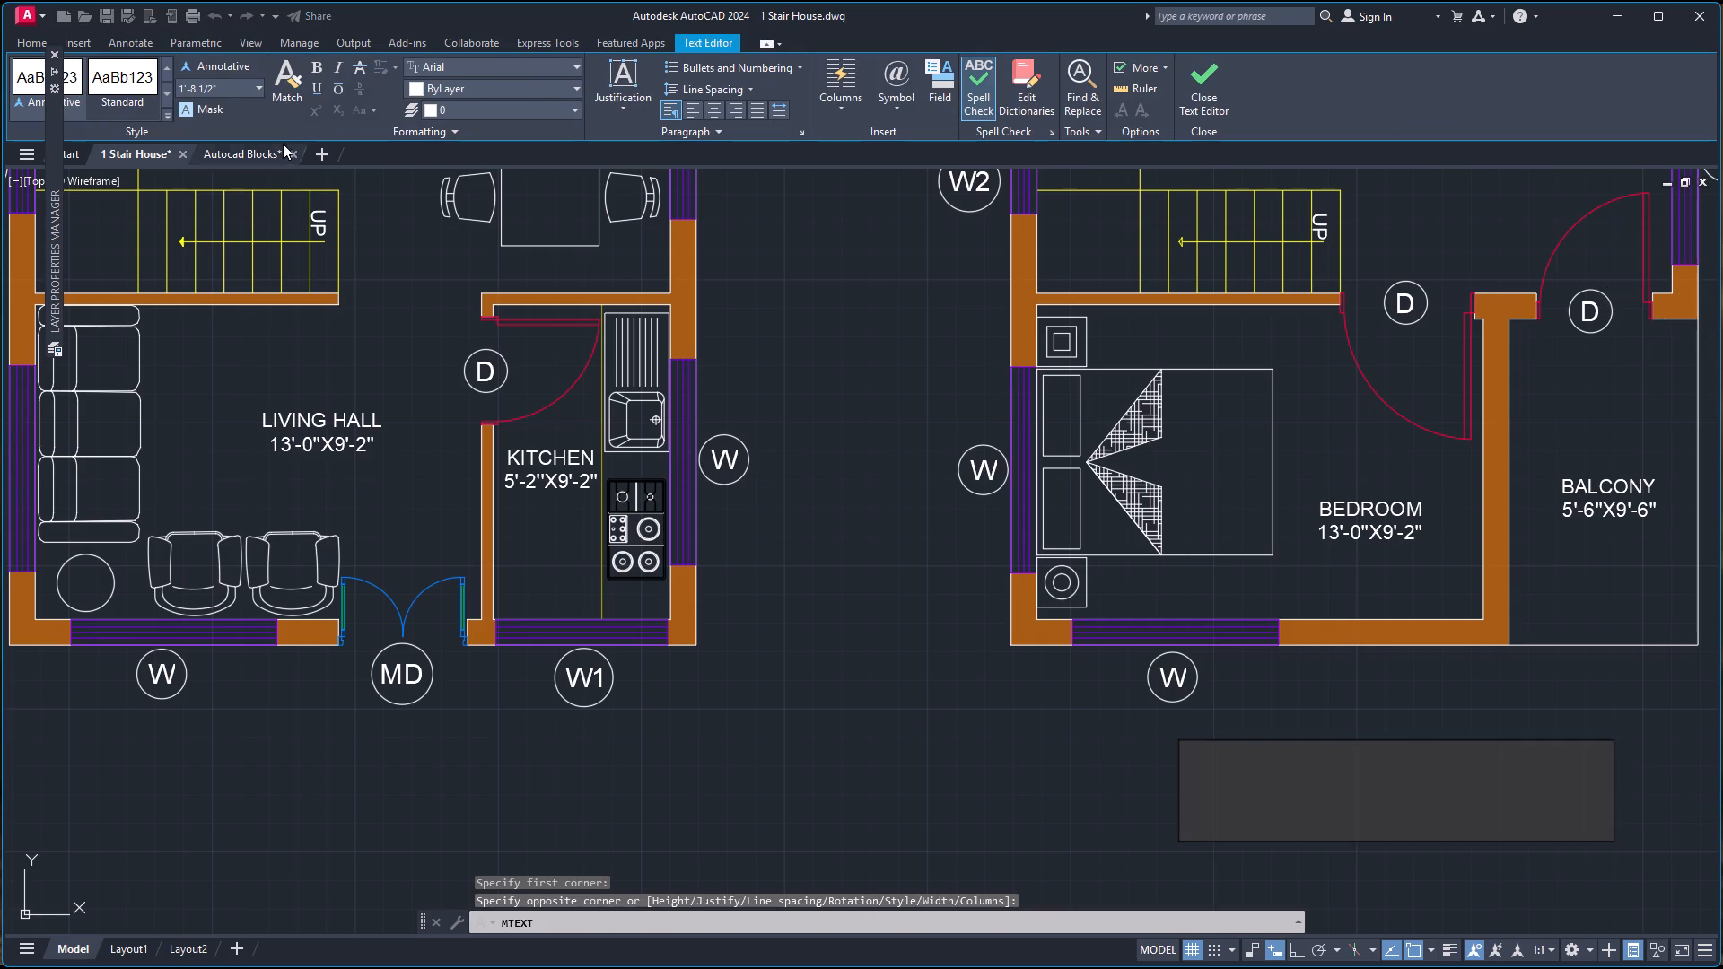
left_click(245, 88)
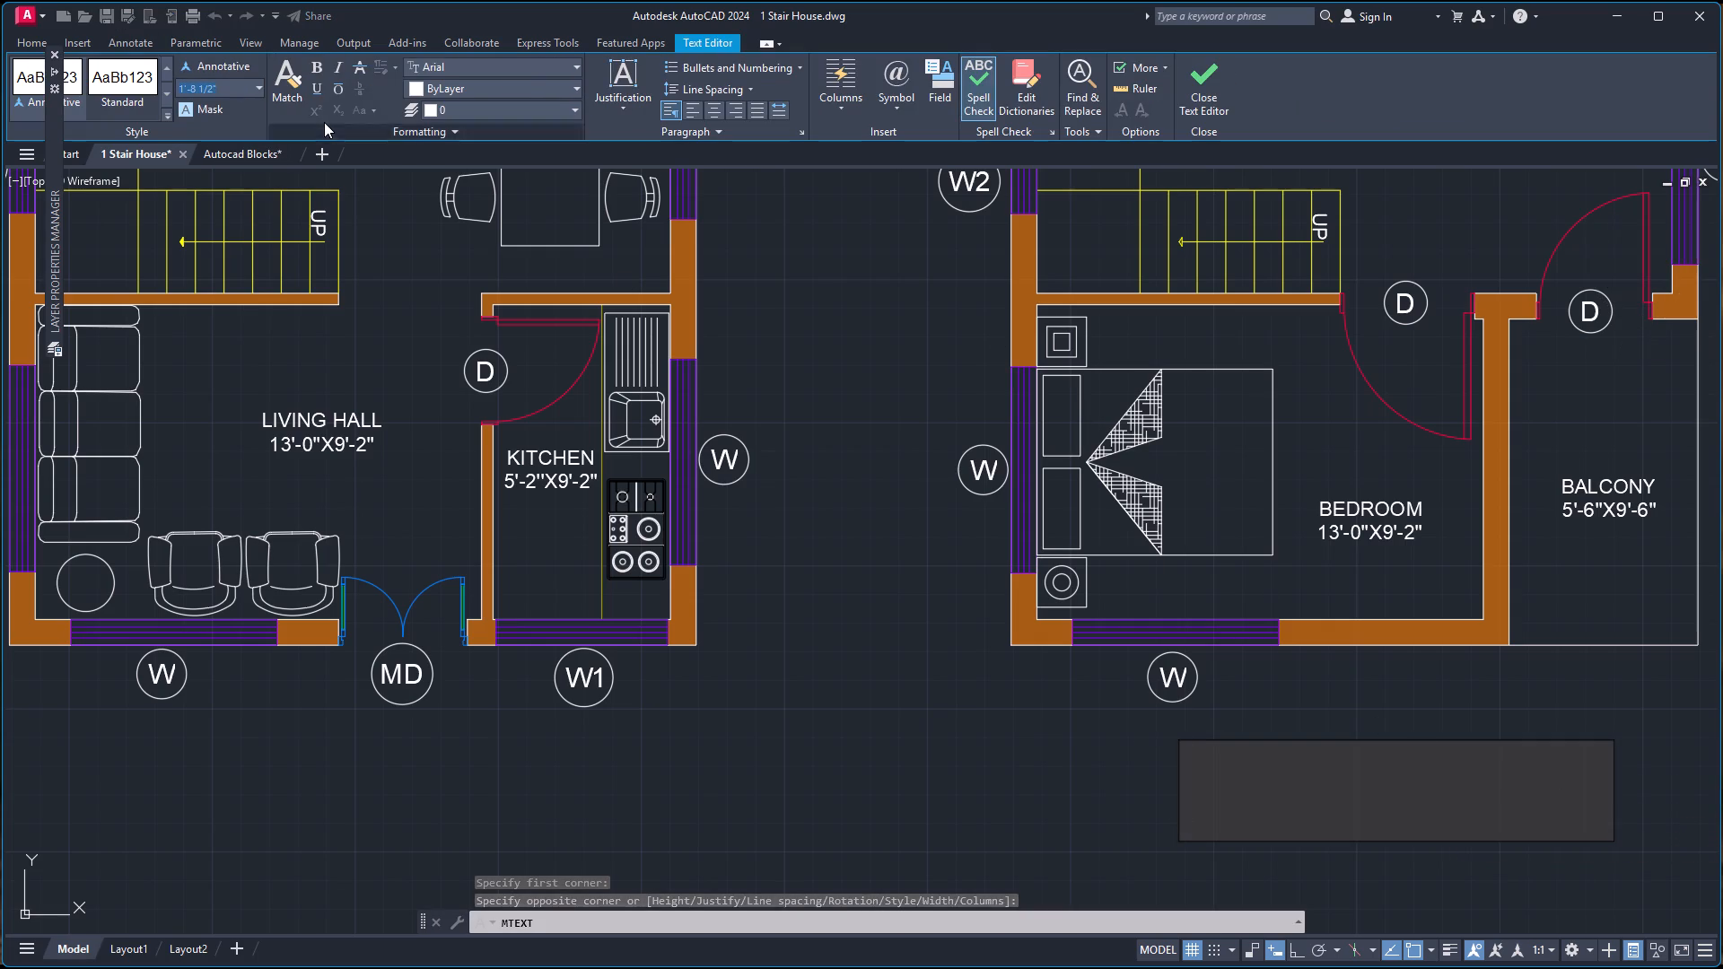
key("6")
key("Return")
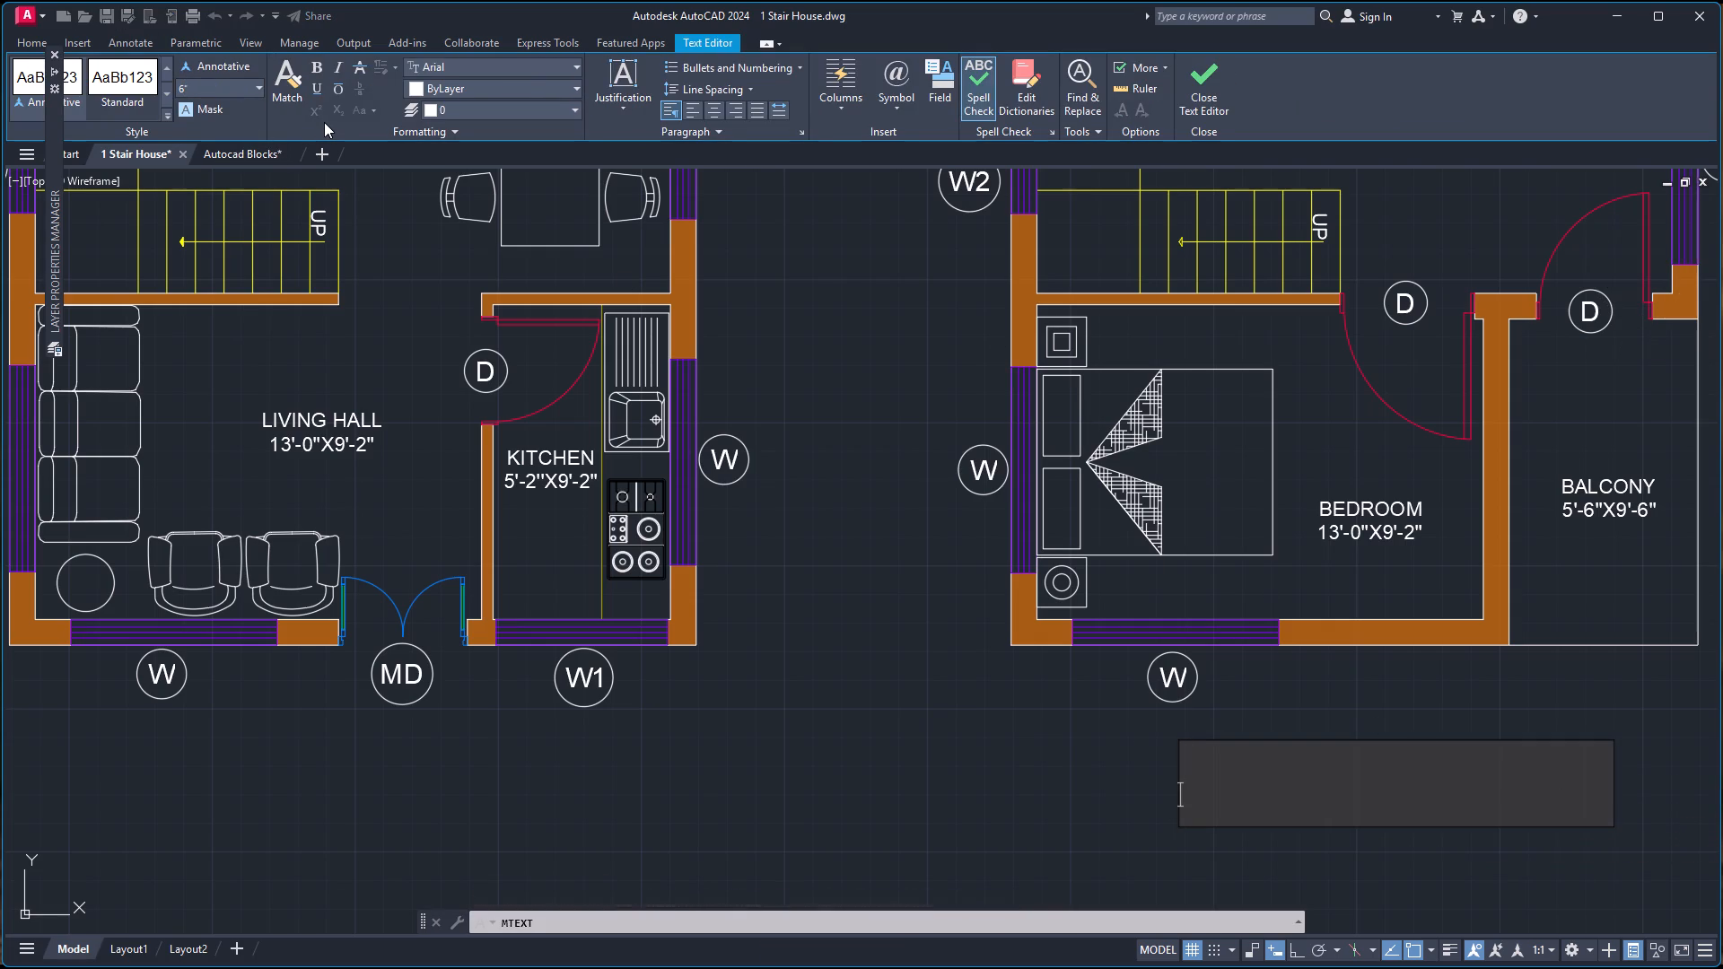
left_click(715, 110)
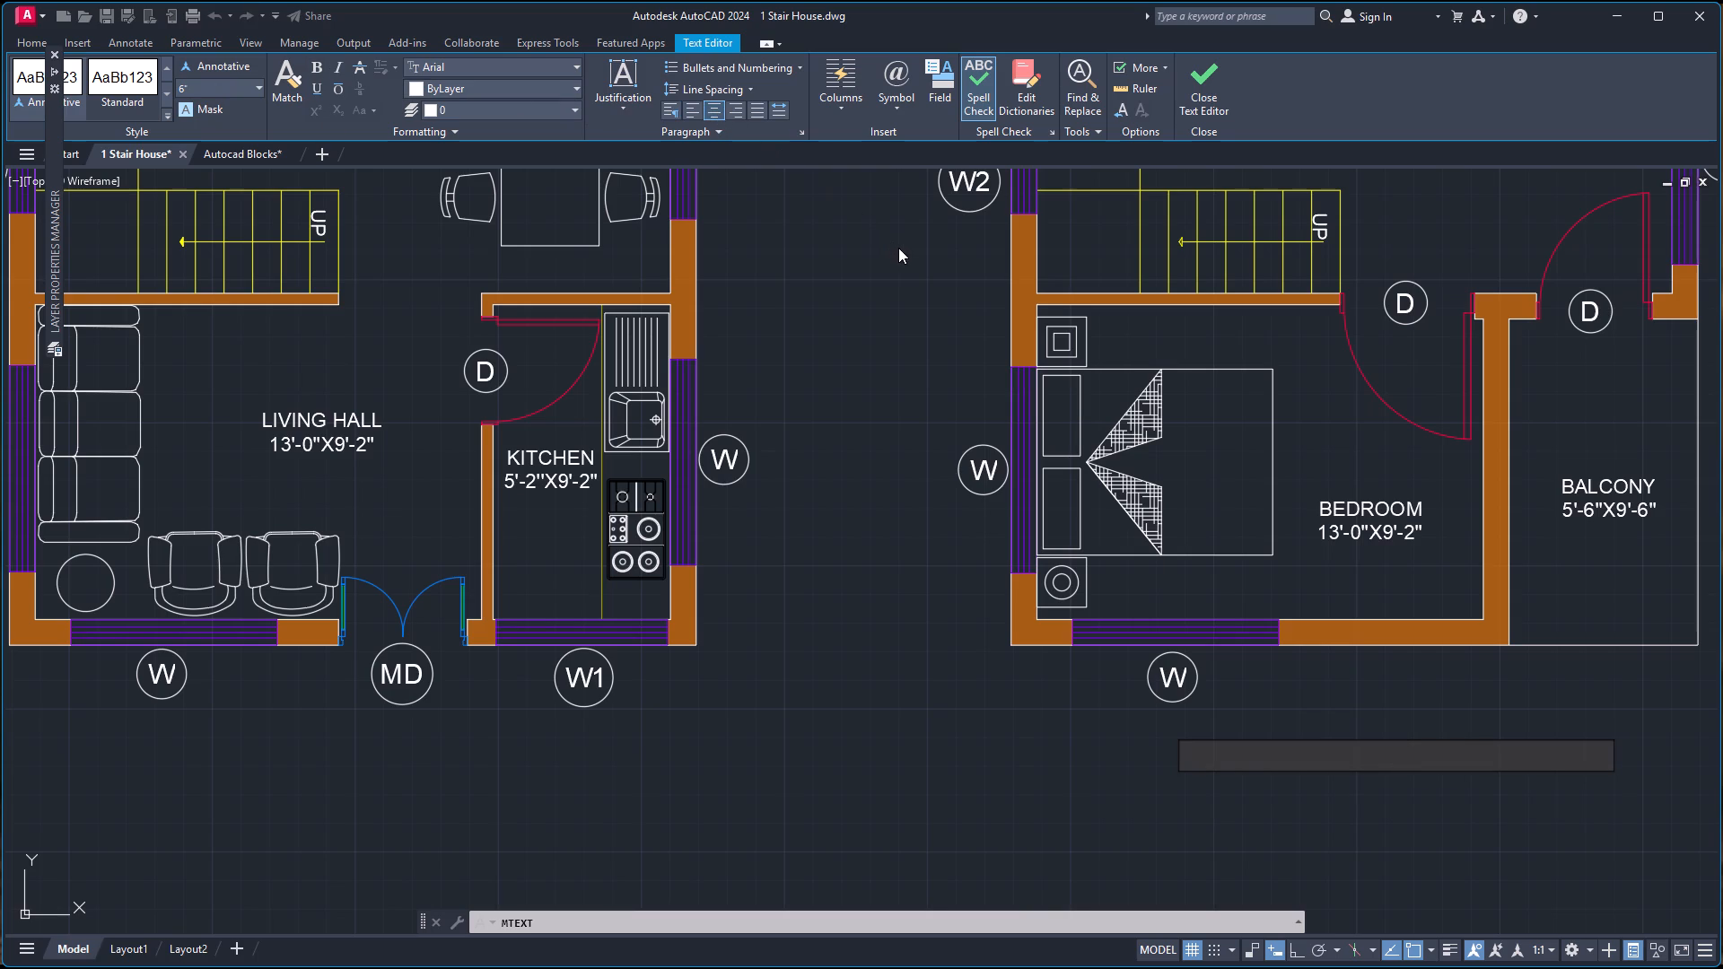
Enter the two-line title "First Floor Plan" and "Area : 600.00 Sq. ft" and finish the text.
key("f")
type("irst")
key("space")
type("Floor")
key("space")
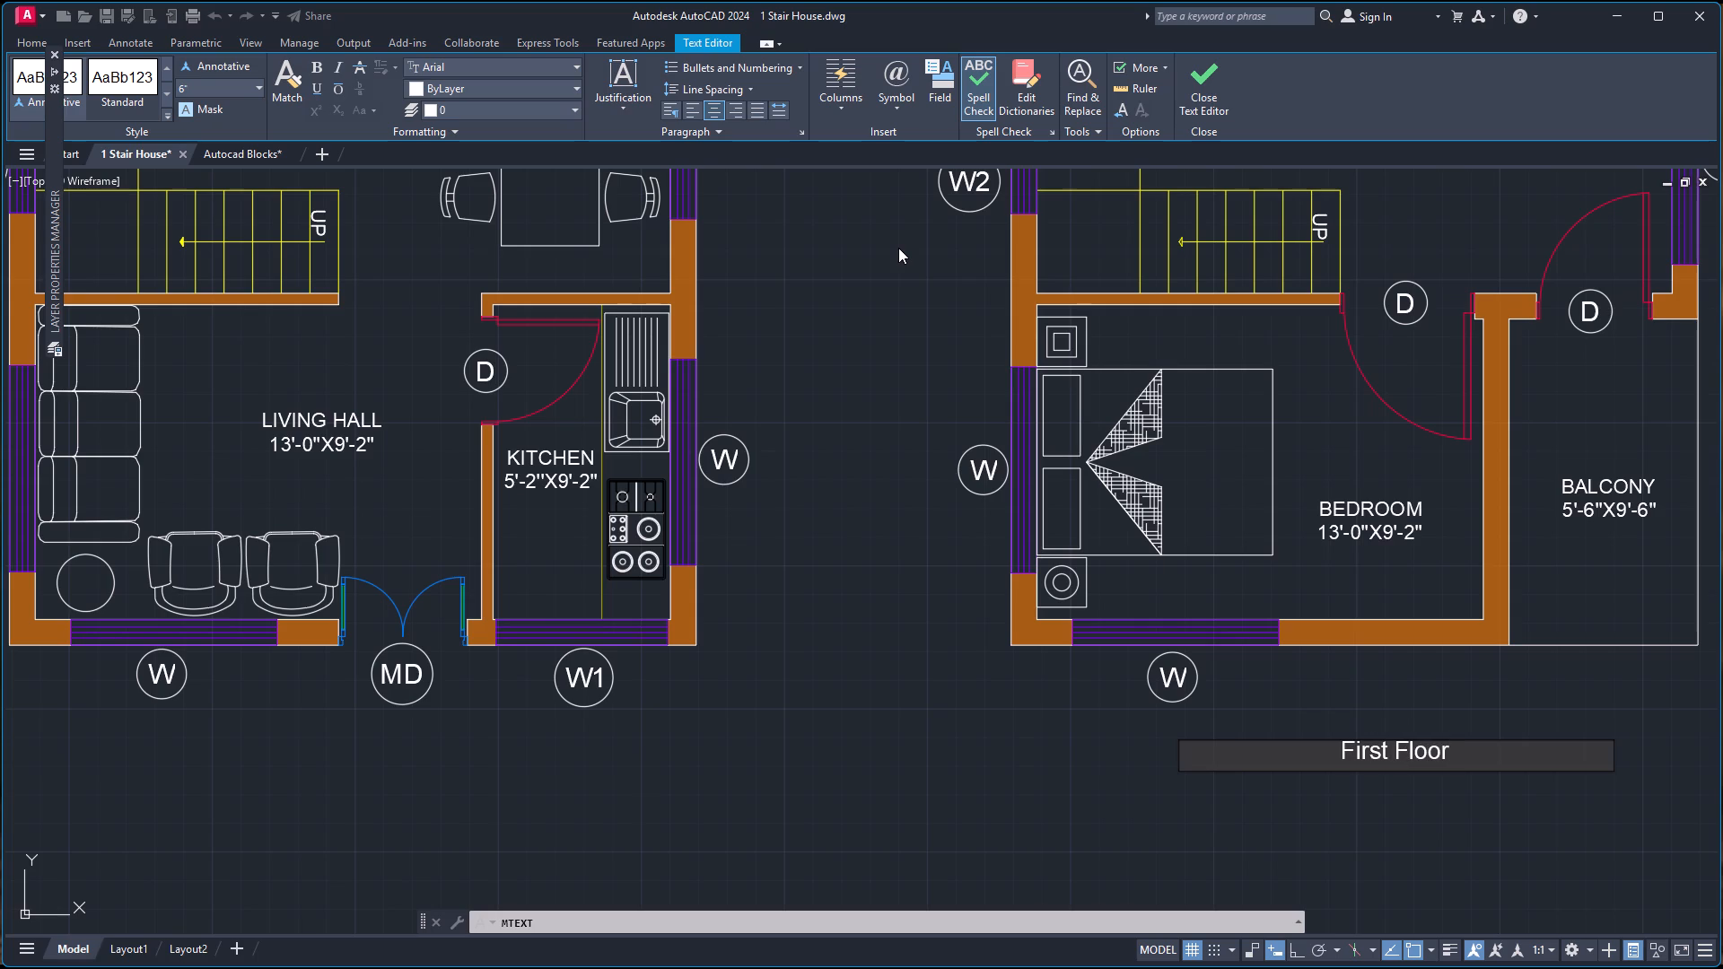
type("Plan")
key("Return")
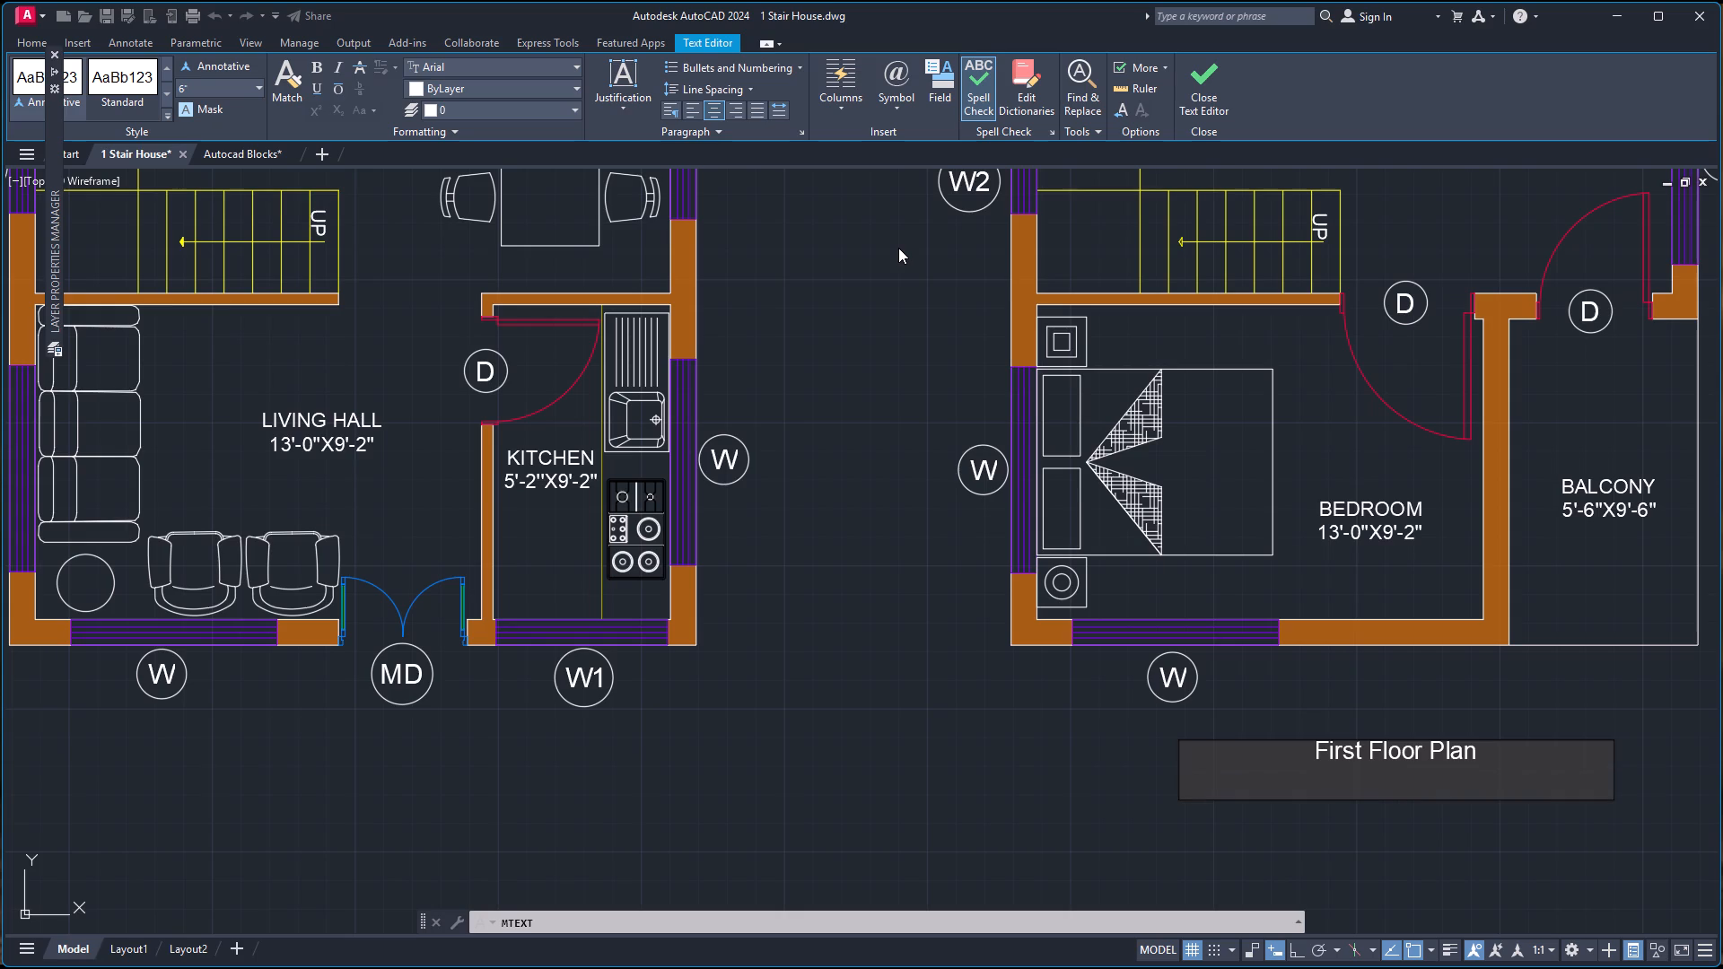
type("Area")
key("space")
type(":")
key("space")
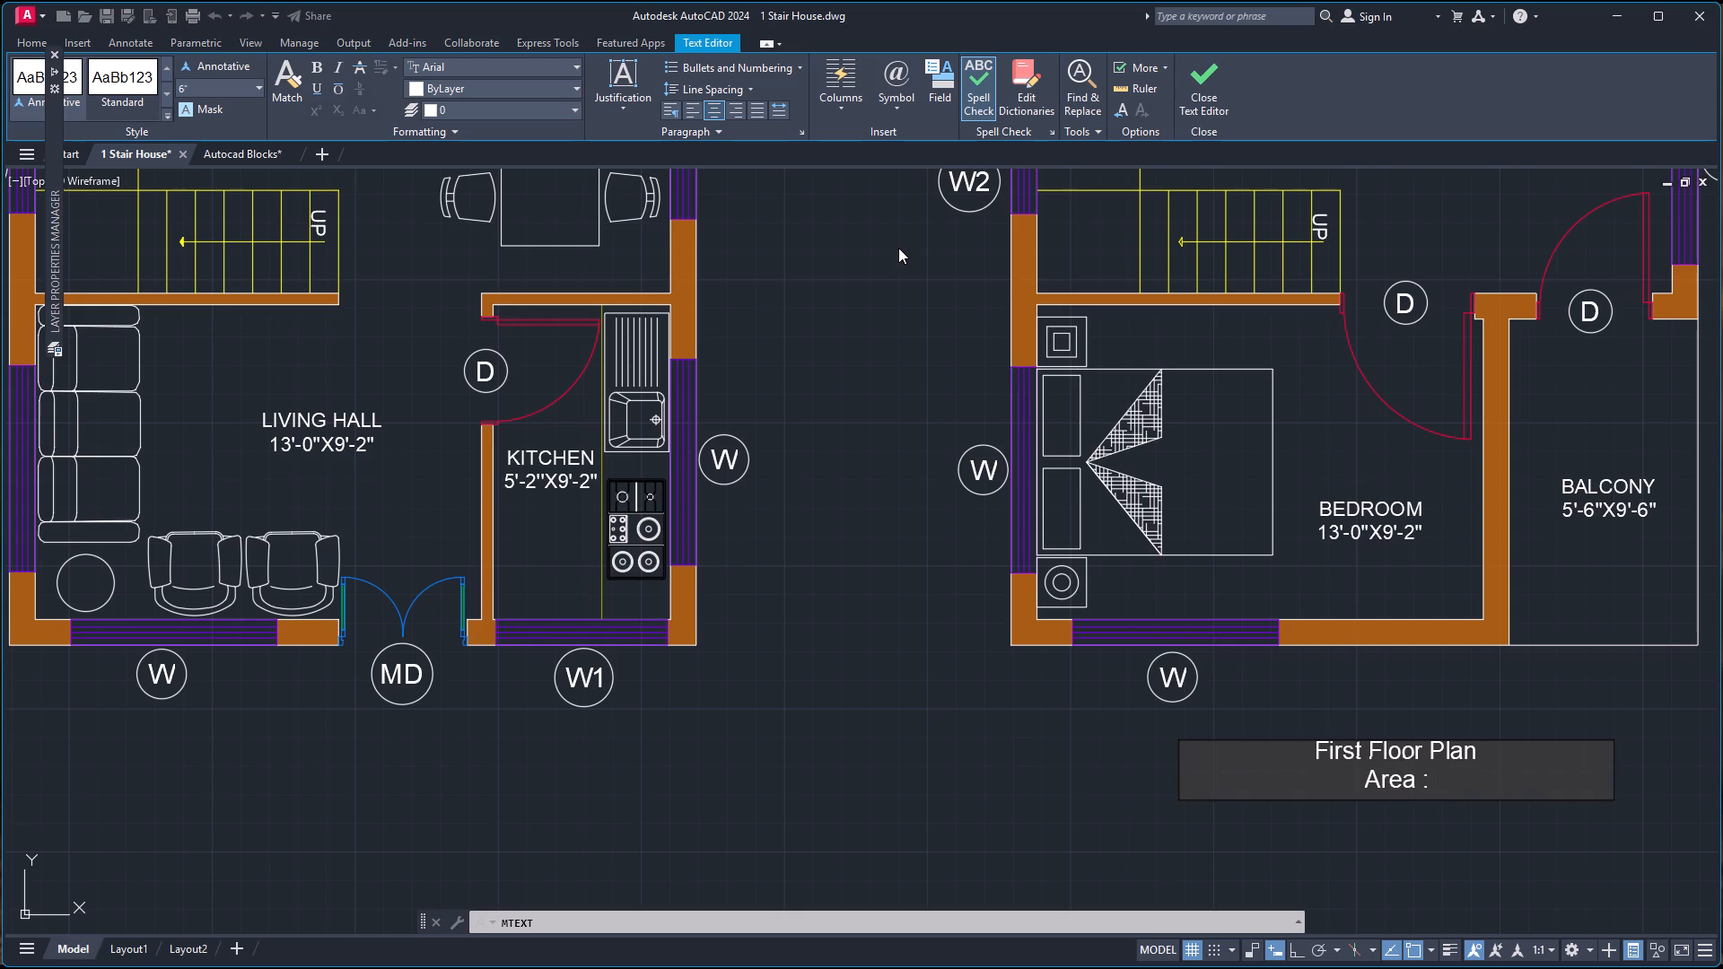
type("600")
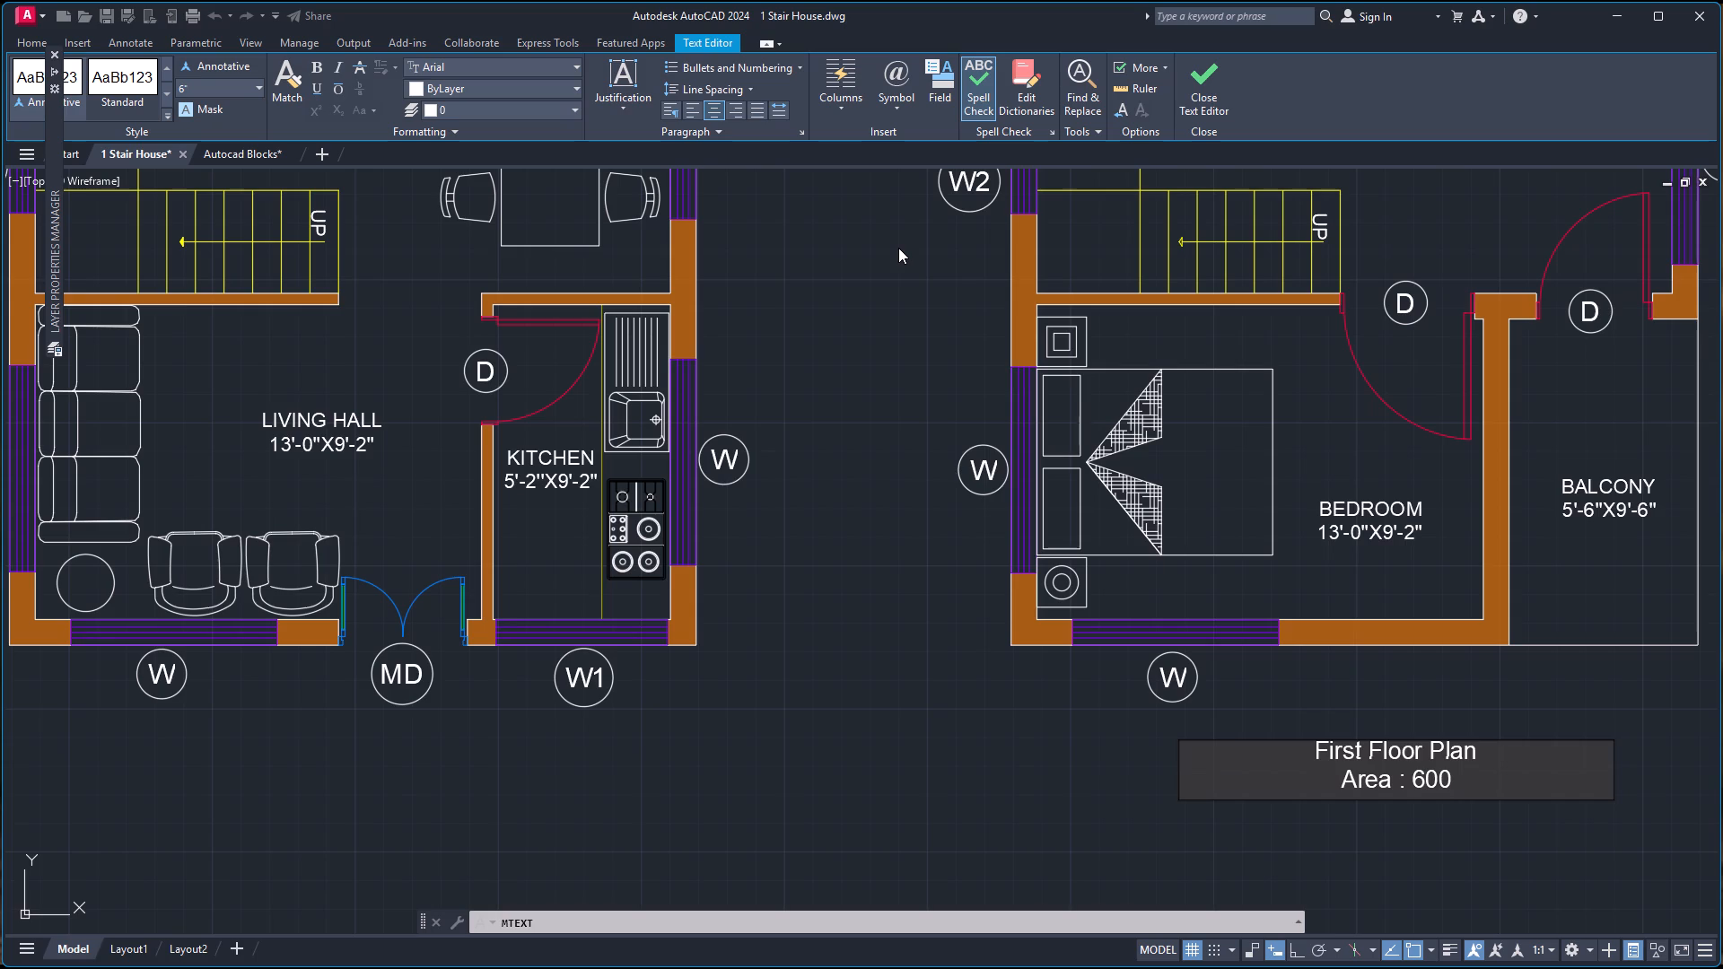
type(".00")
key("space")
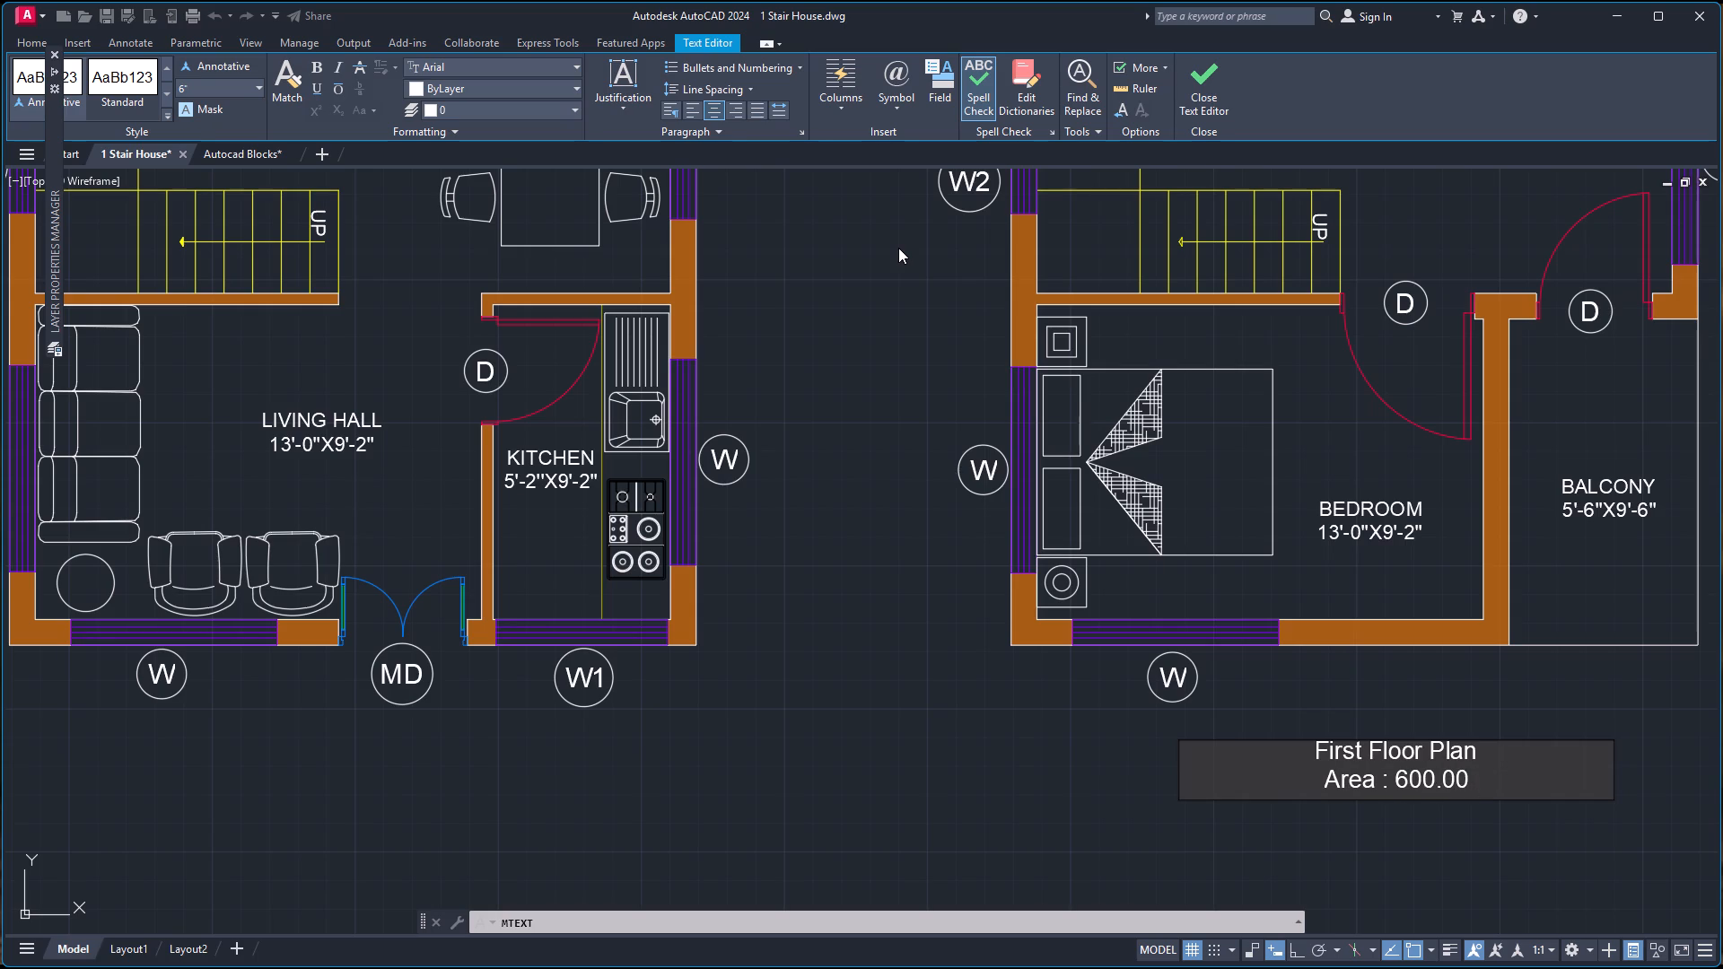
type("Sq")
key("period")
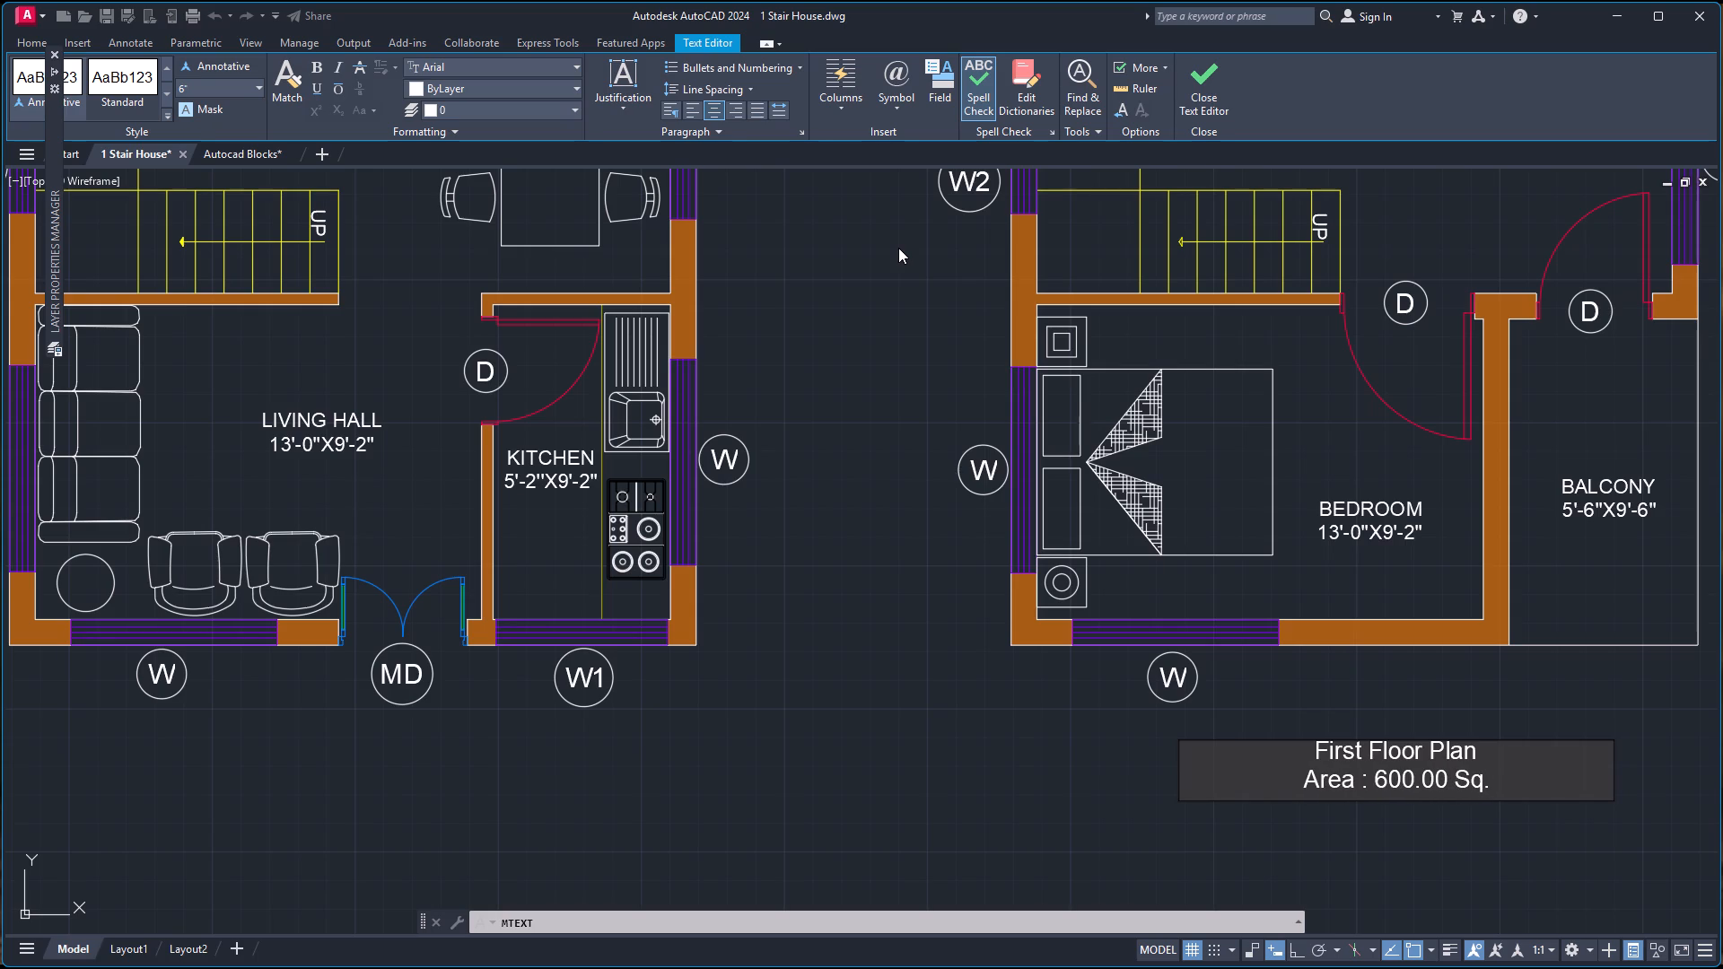
key("space")
type("ft")
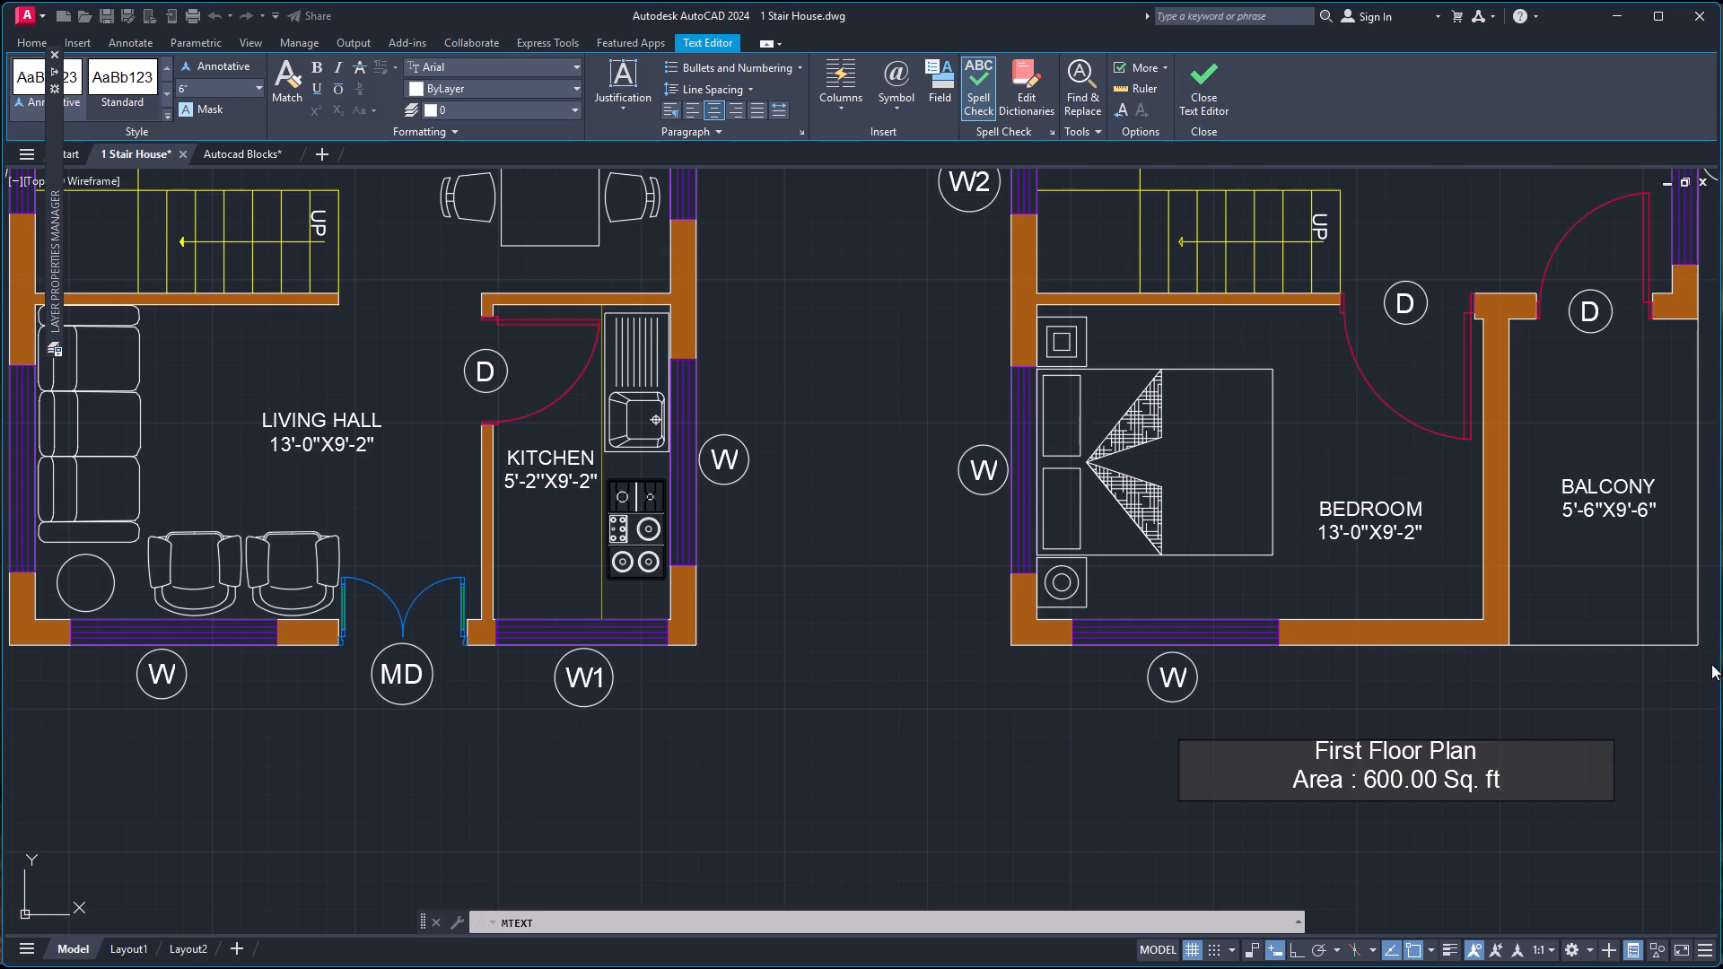
left_click(1682, 686)
Copy the First Floor Plan title and paste it centred below the west plan.
scroll(1451, 772, "down", 2)
scroll(1528, 735, "up", 1)
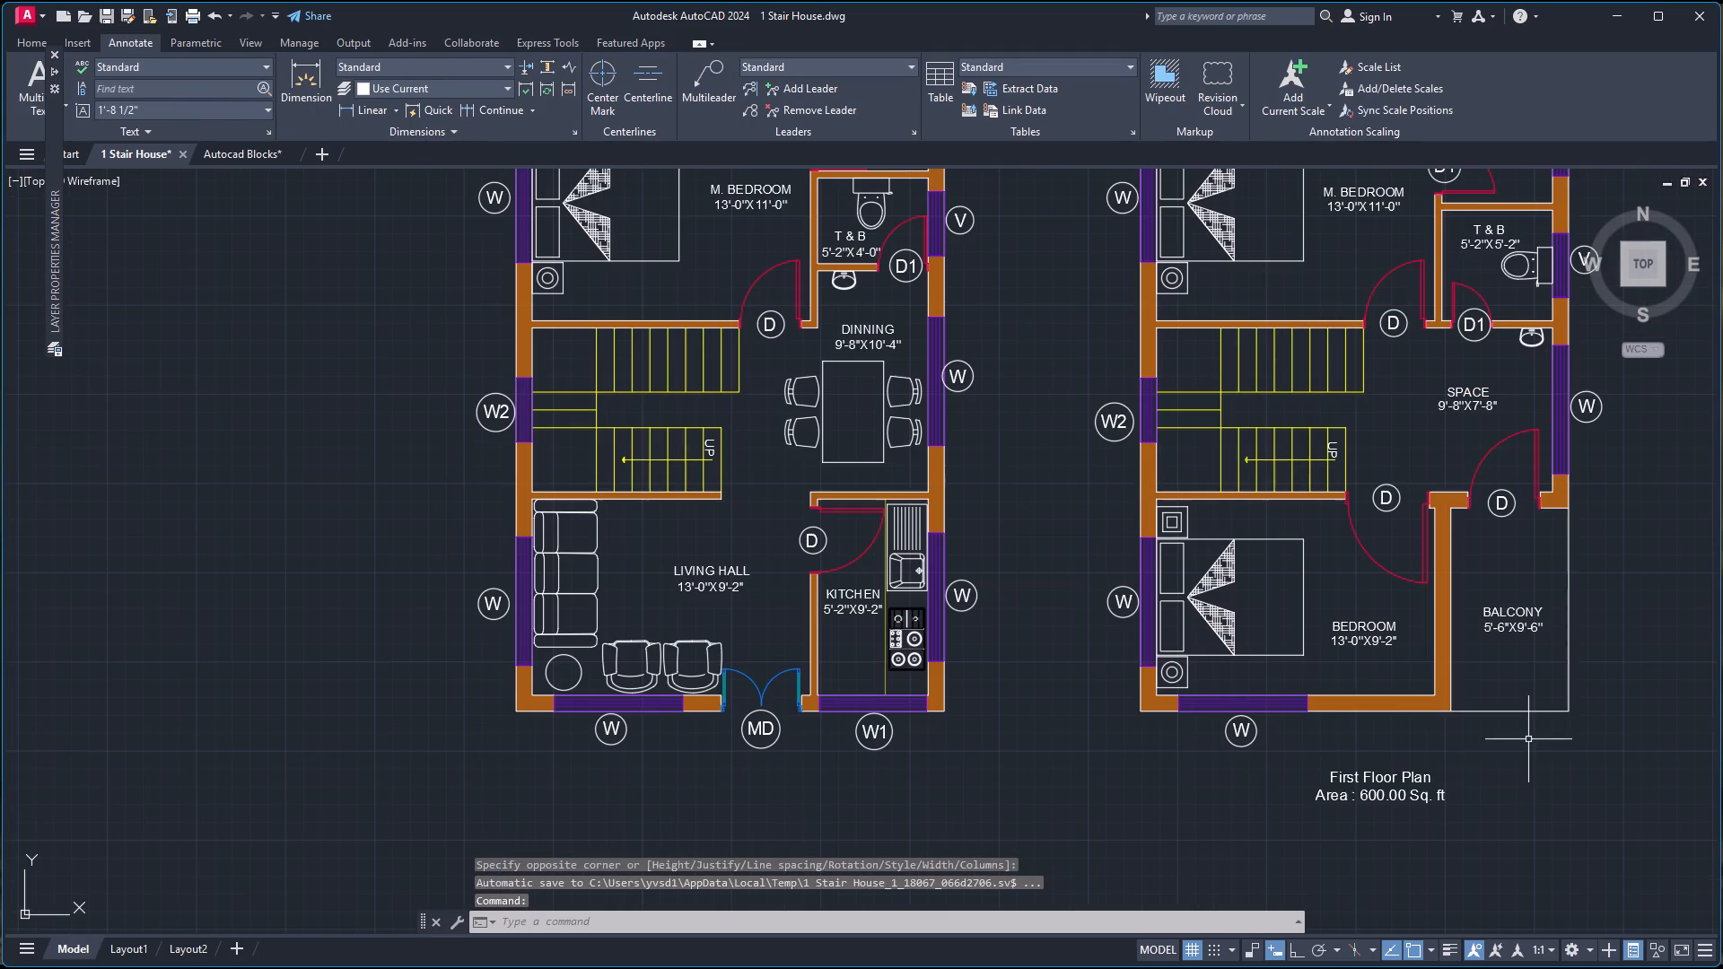
left_click(1355, 782)
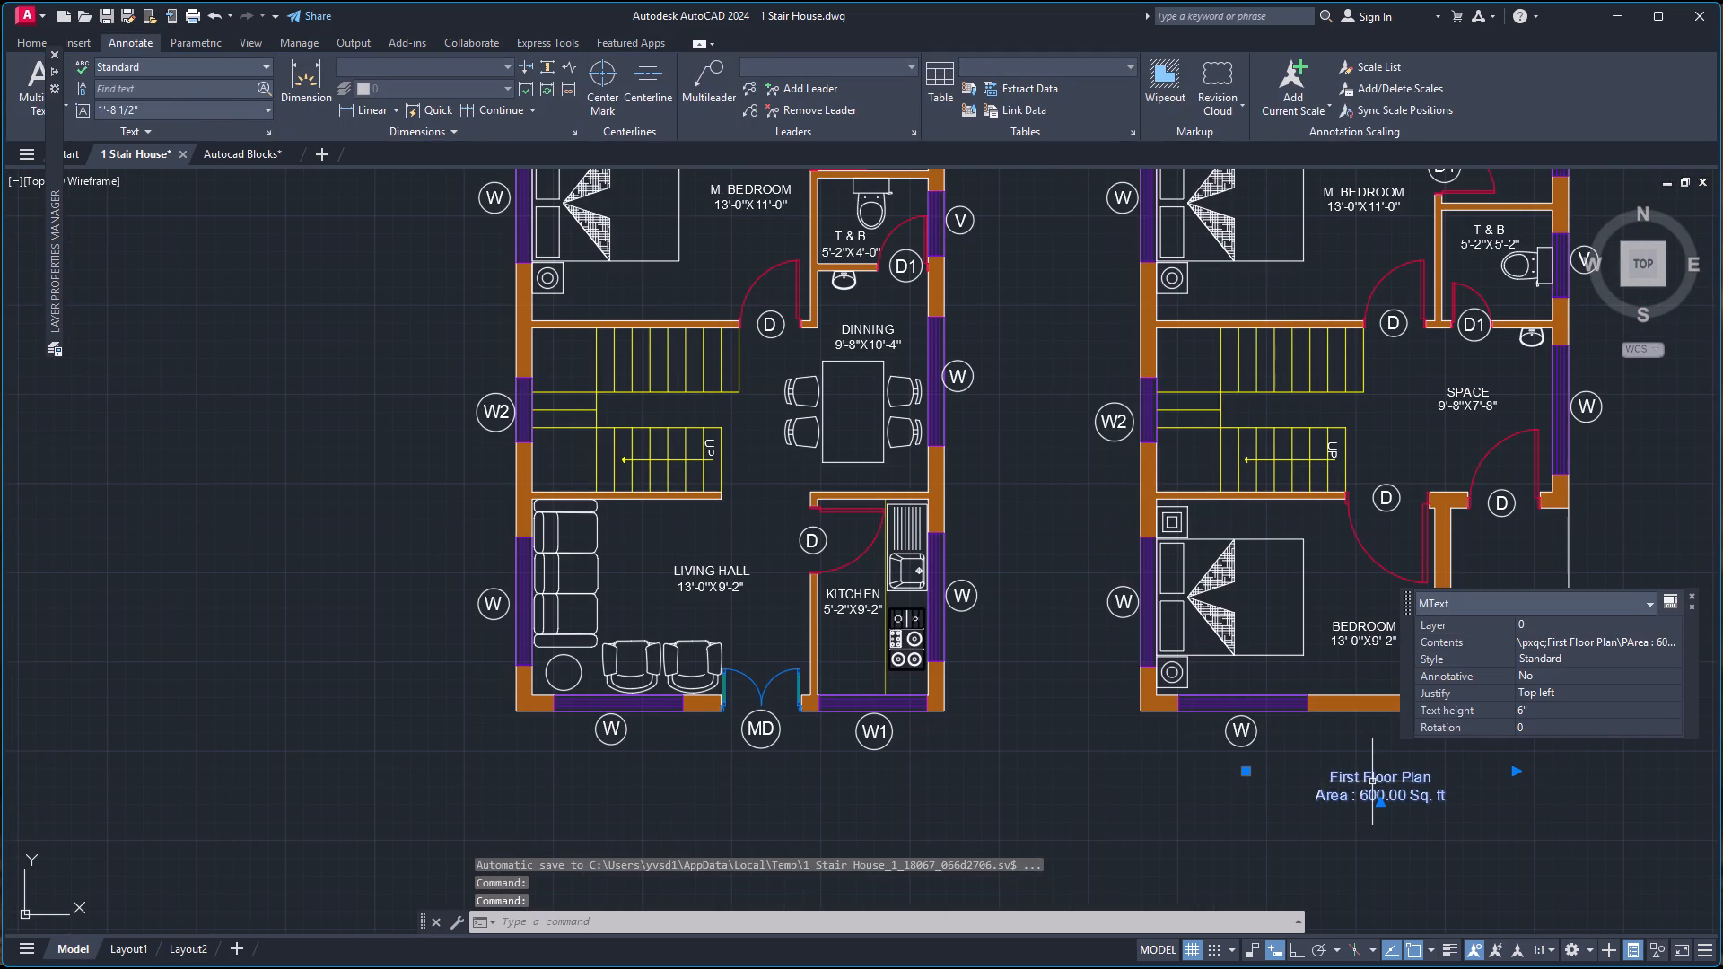
key("ctrl+c")
key("ctrl+v")
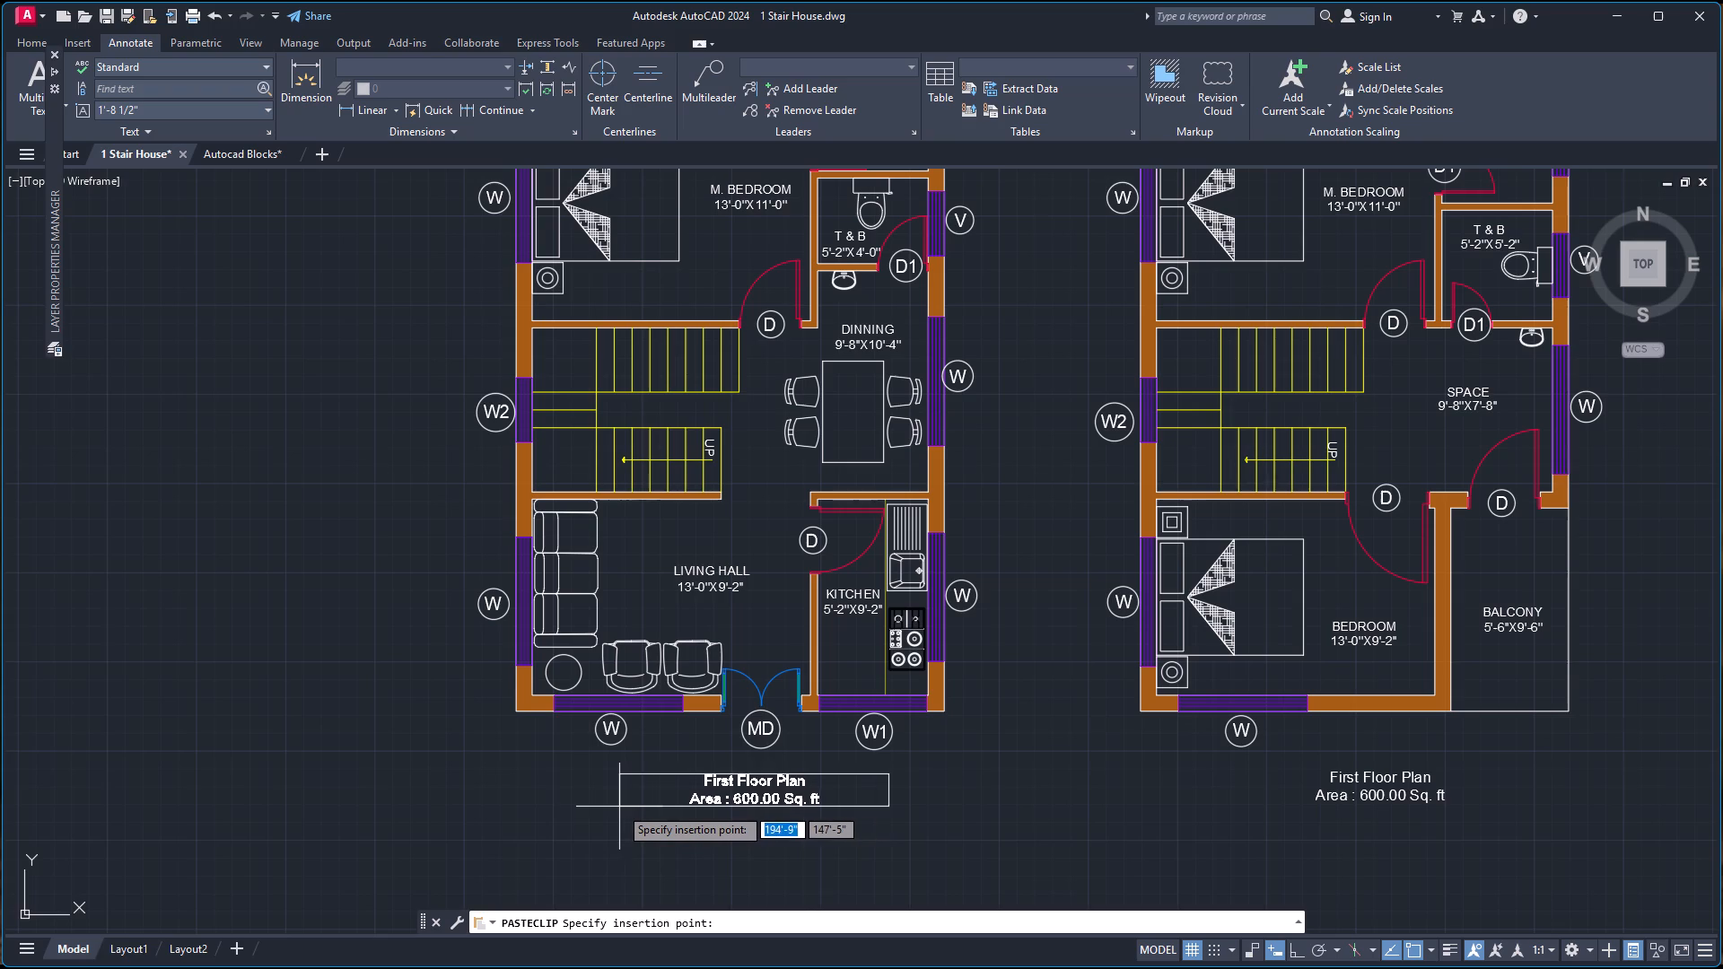
left_click(621, 807)
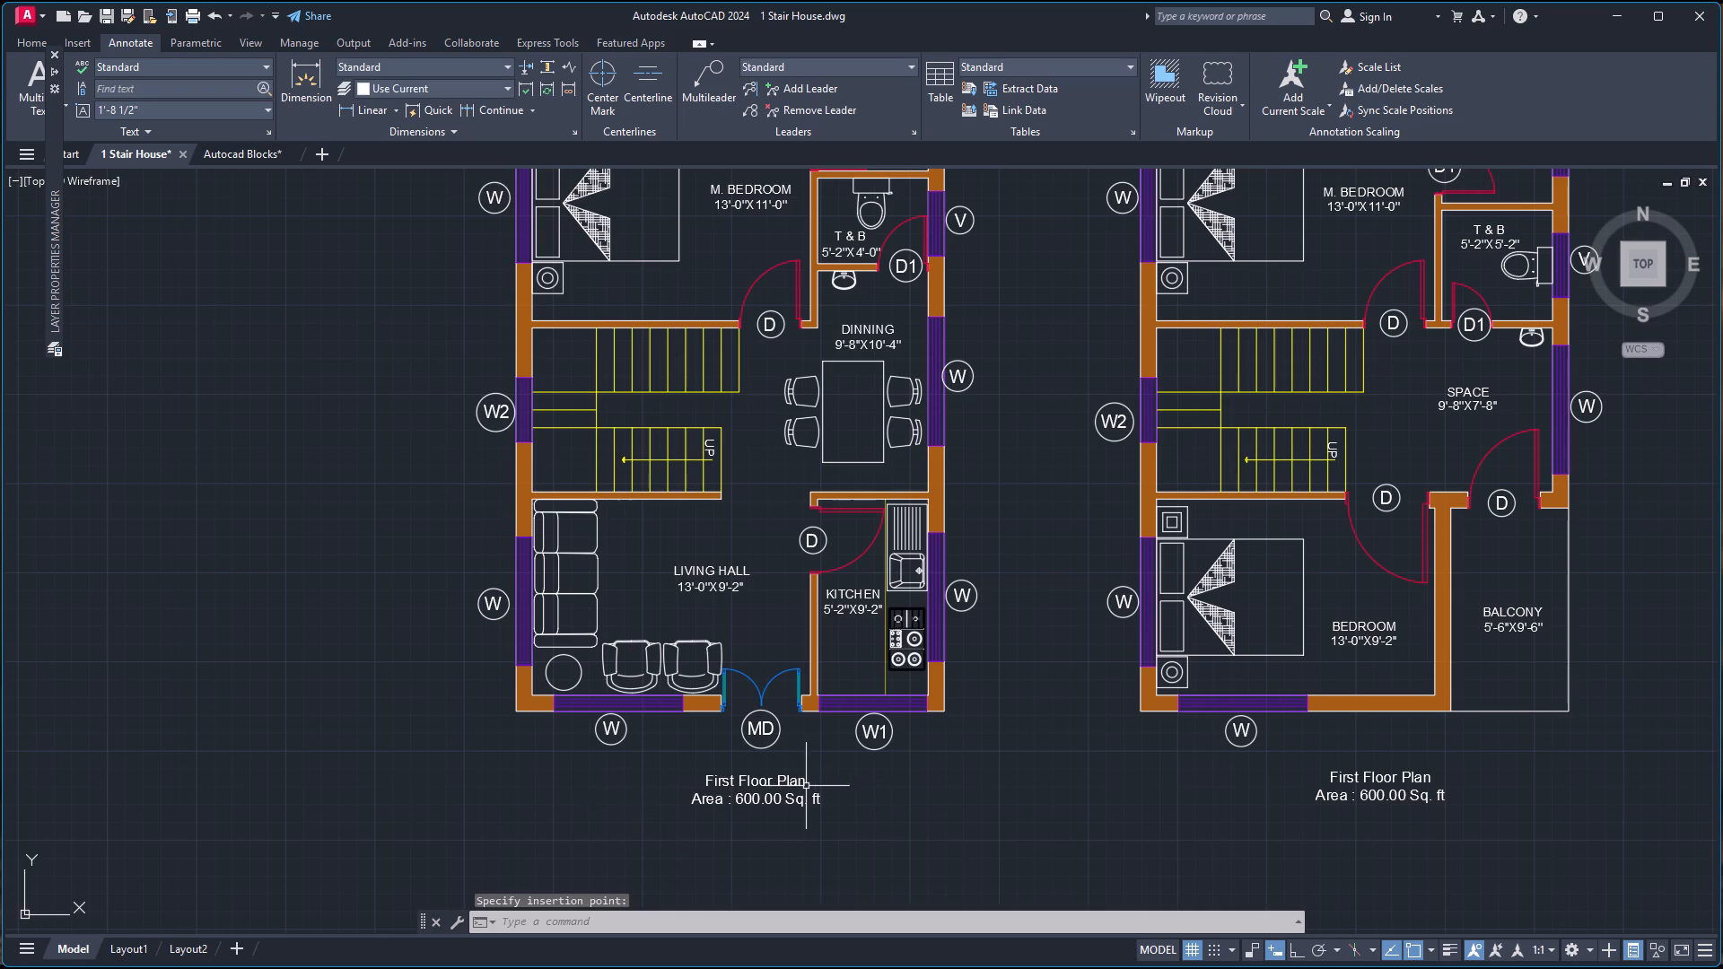
Change the first line of the title below the west plan to "Ground Floor Plan".
double_click(802, 787)
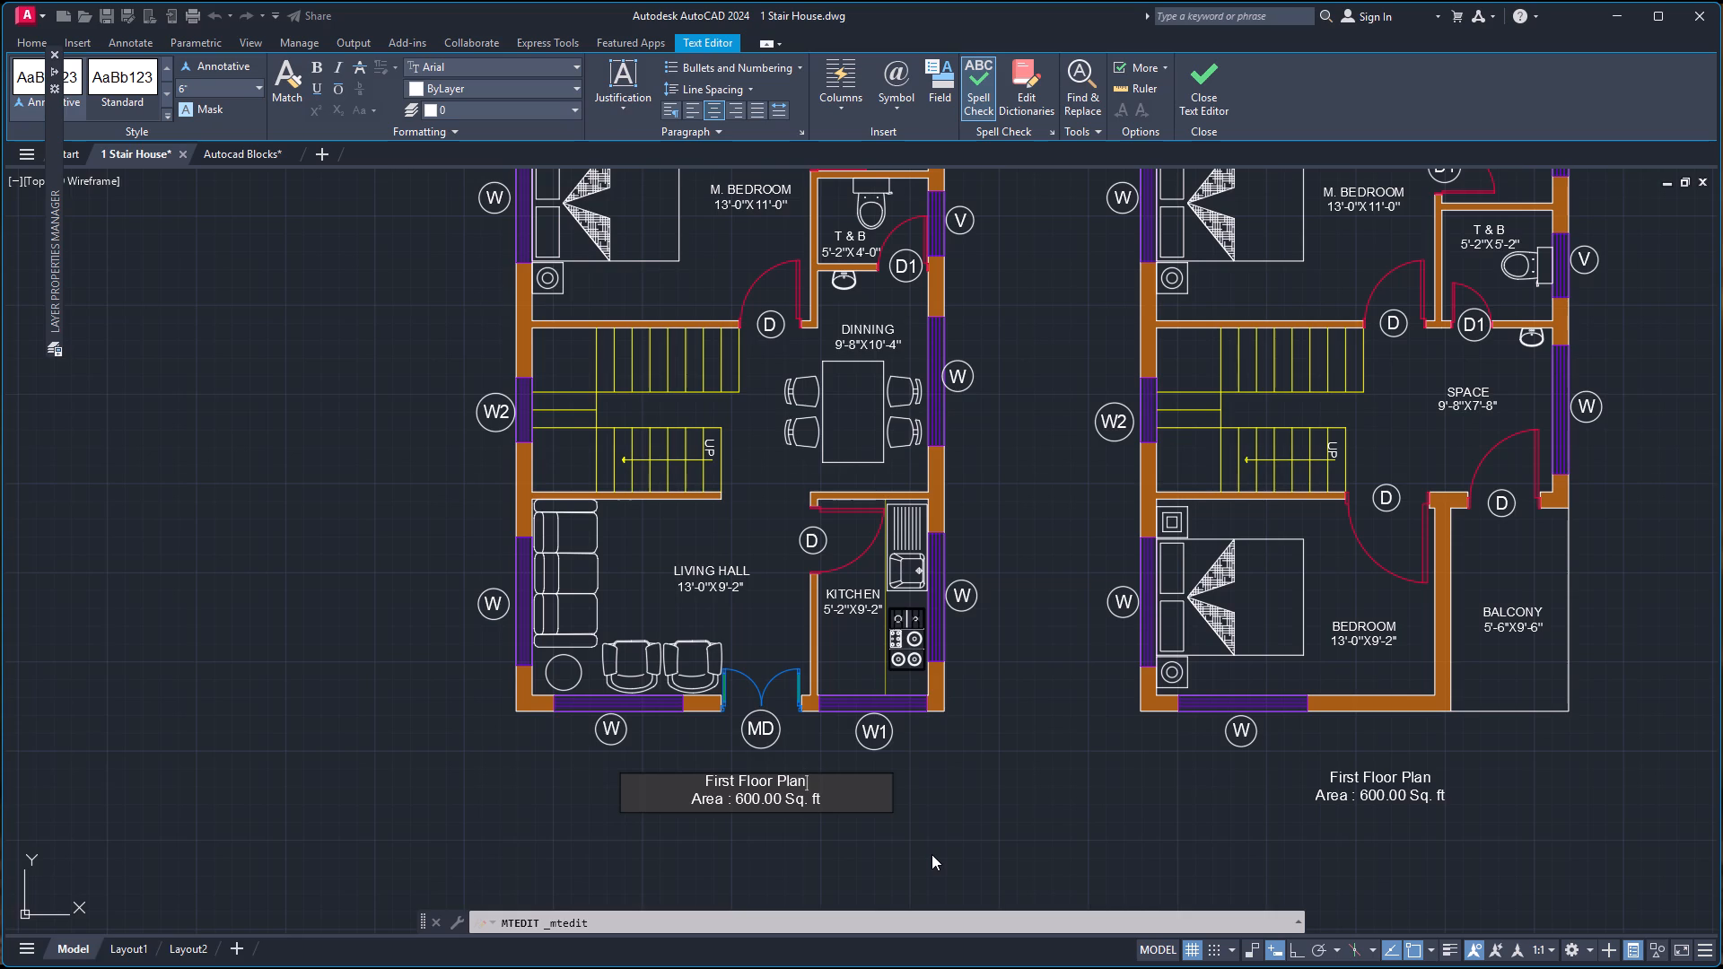
key("ctrl+BackSpace")
key("ctrl+BackSpace")
key("ctrl+BackSpace")
key("ctrl+BackSpace")
key("ctrl+BackSpace")
key("shift+BackSpace")
key("shift+BackSpace")
key("shift+BackSpace")
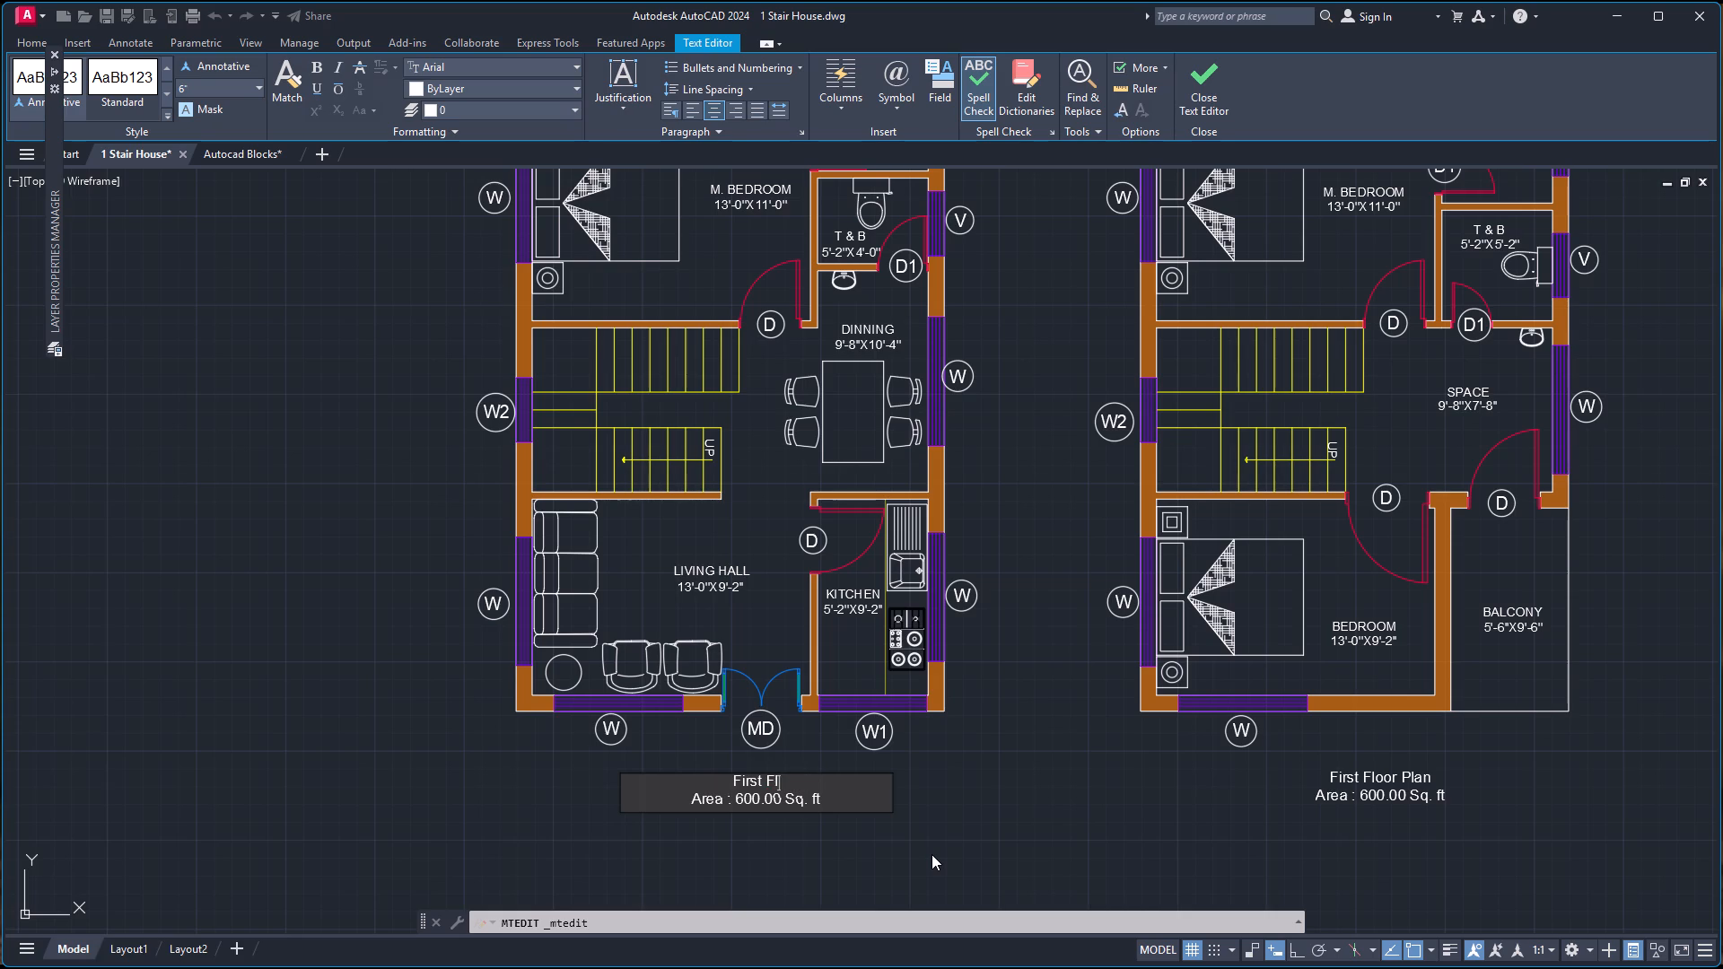
key("ctrl+BackSpace")
key("ctrl+BackSpace")
key("ctrl+BackSpace")
key("ctrl+BackSpace")
key("ctrl+BackSpace")
key("ctrl+BackSpace")
key("ctrl+BackSpace")
key("ctrl+BackSpace")
type("Ground")
key("space")
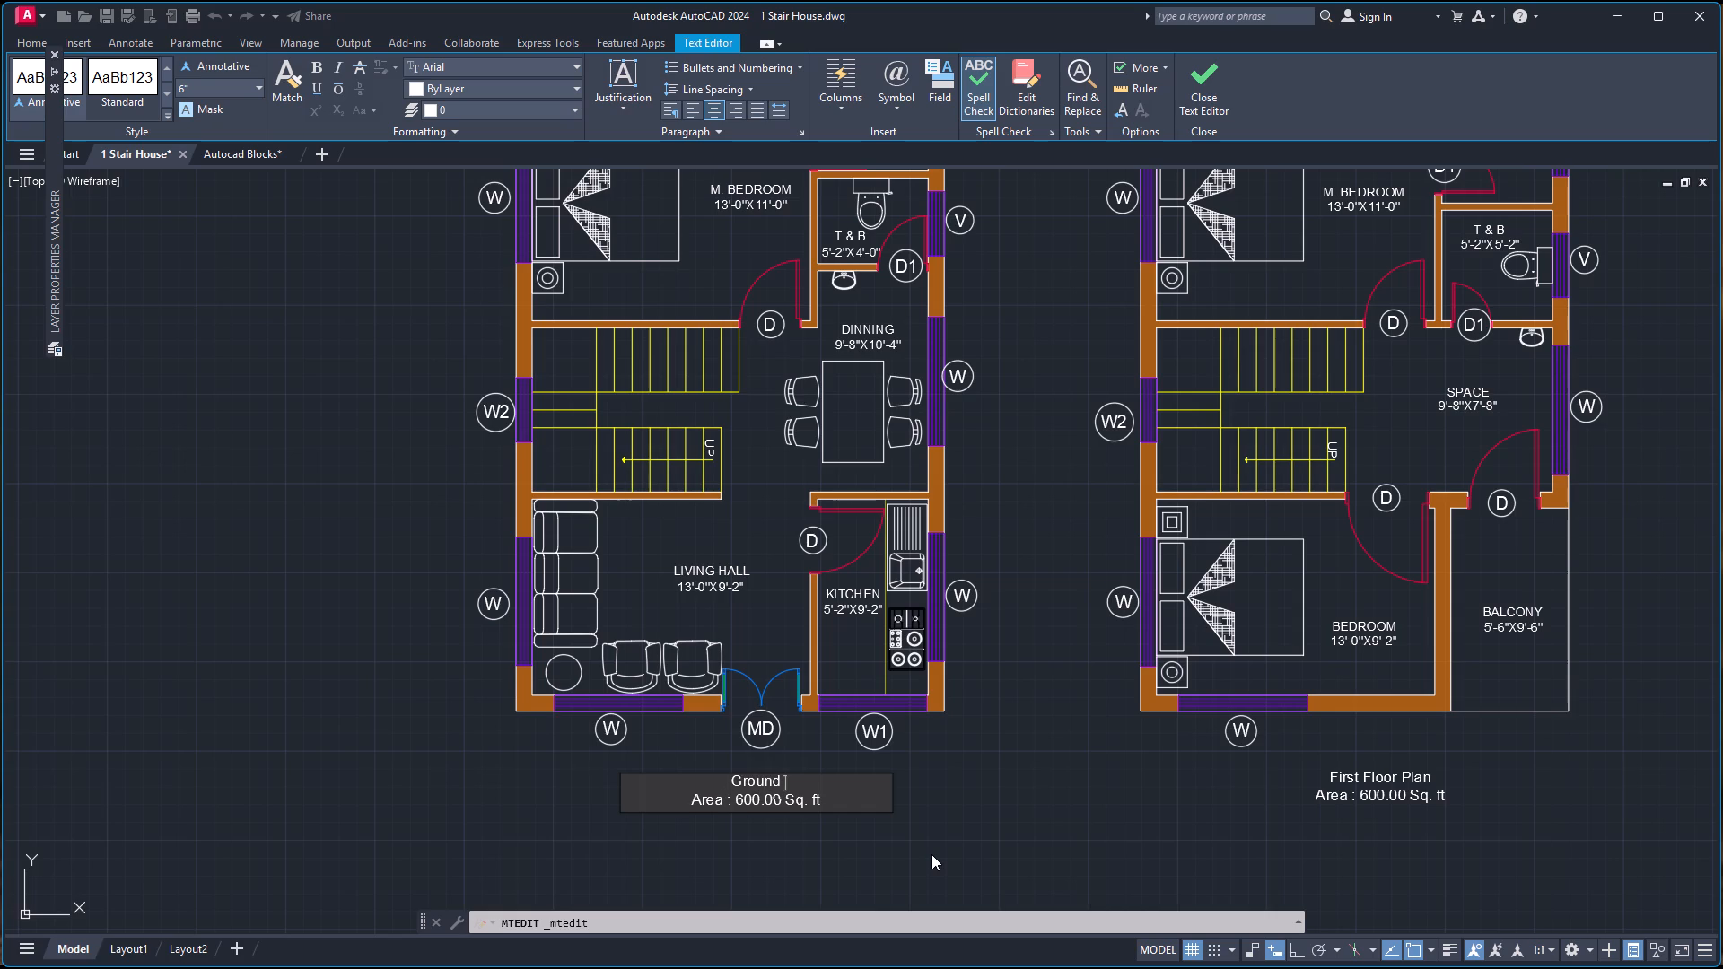
type("Floor")
key("space")
type("Plan")
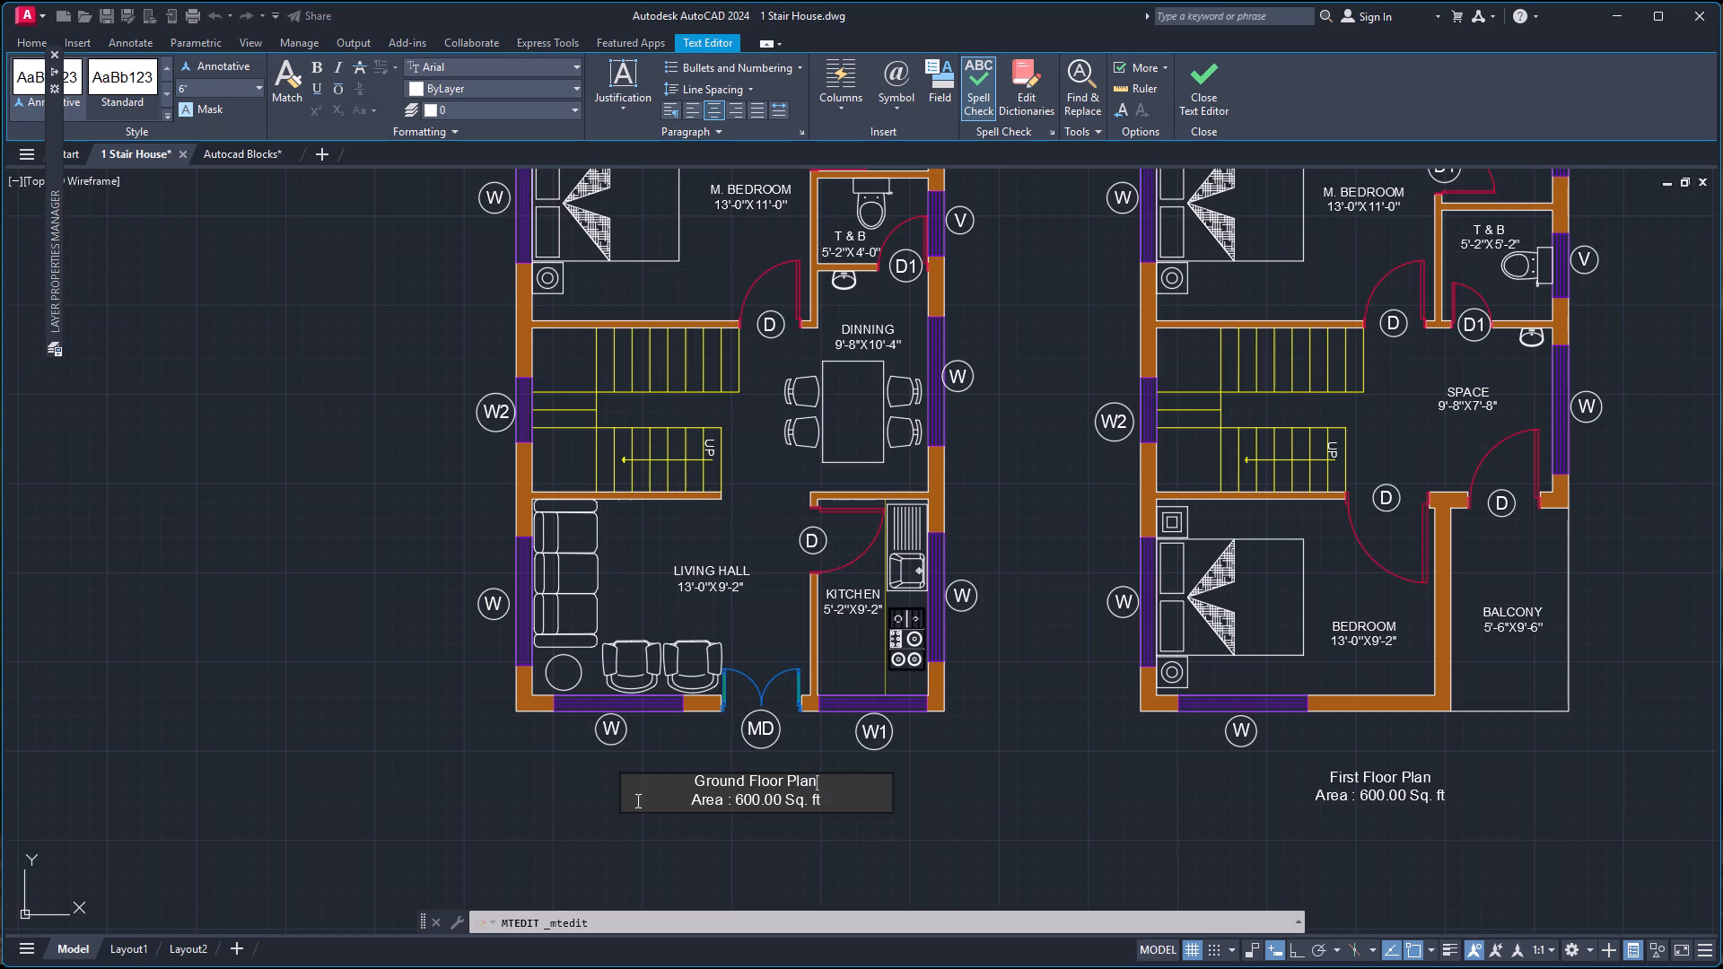
Insert "Built Up" before "Area" in the second line of the Ground Floor Plan title and finish the text.
left_click(690, 800)
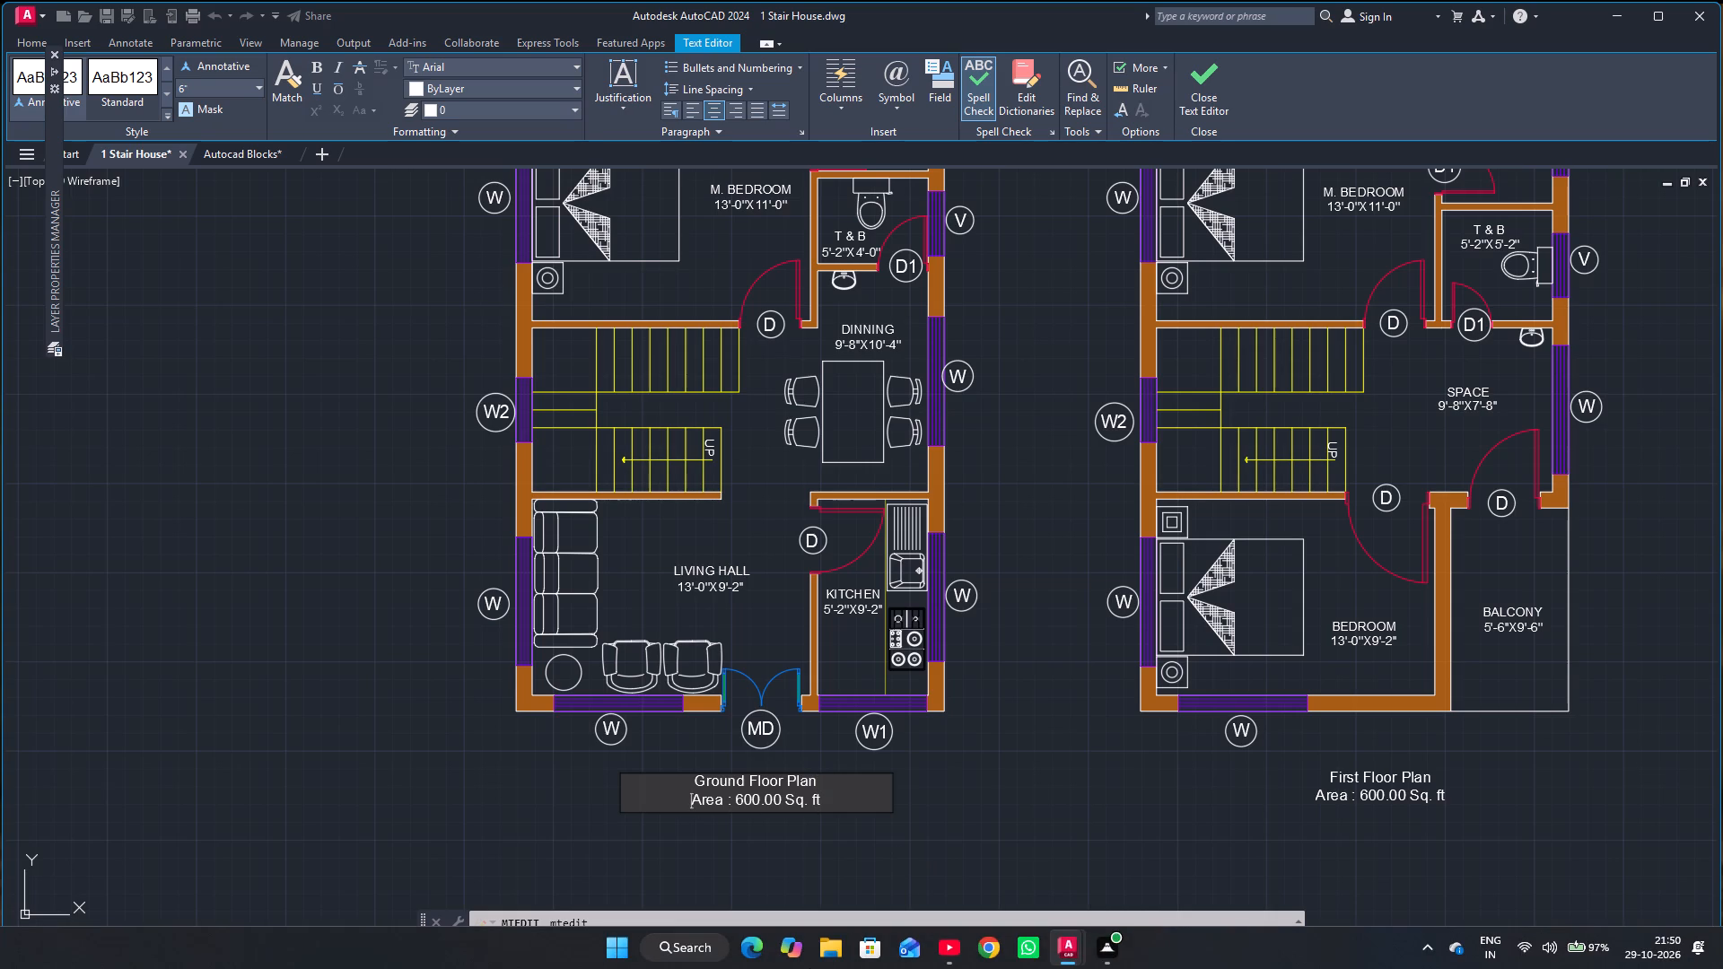
scroll(809, 968, "up", 1)
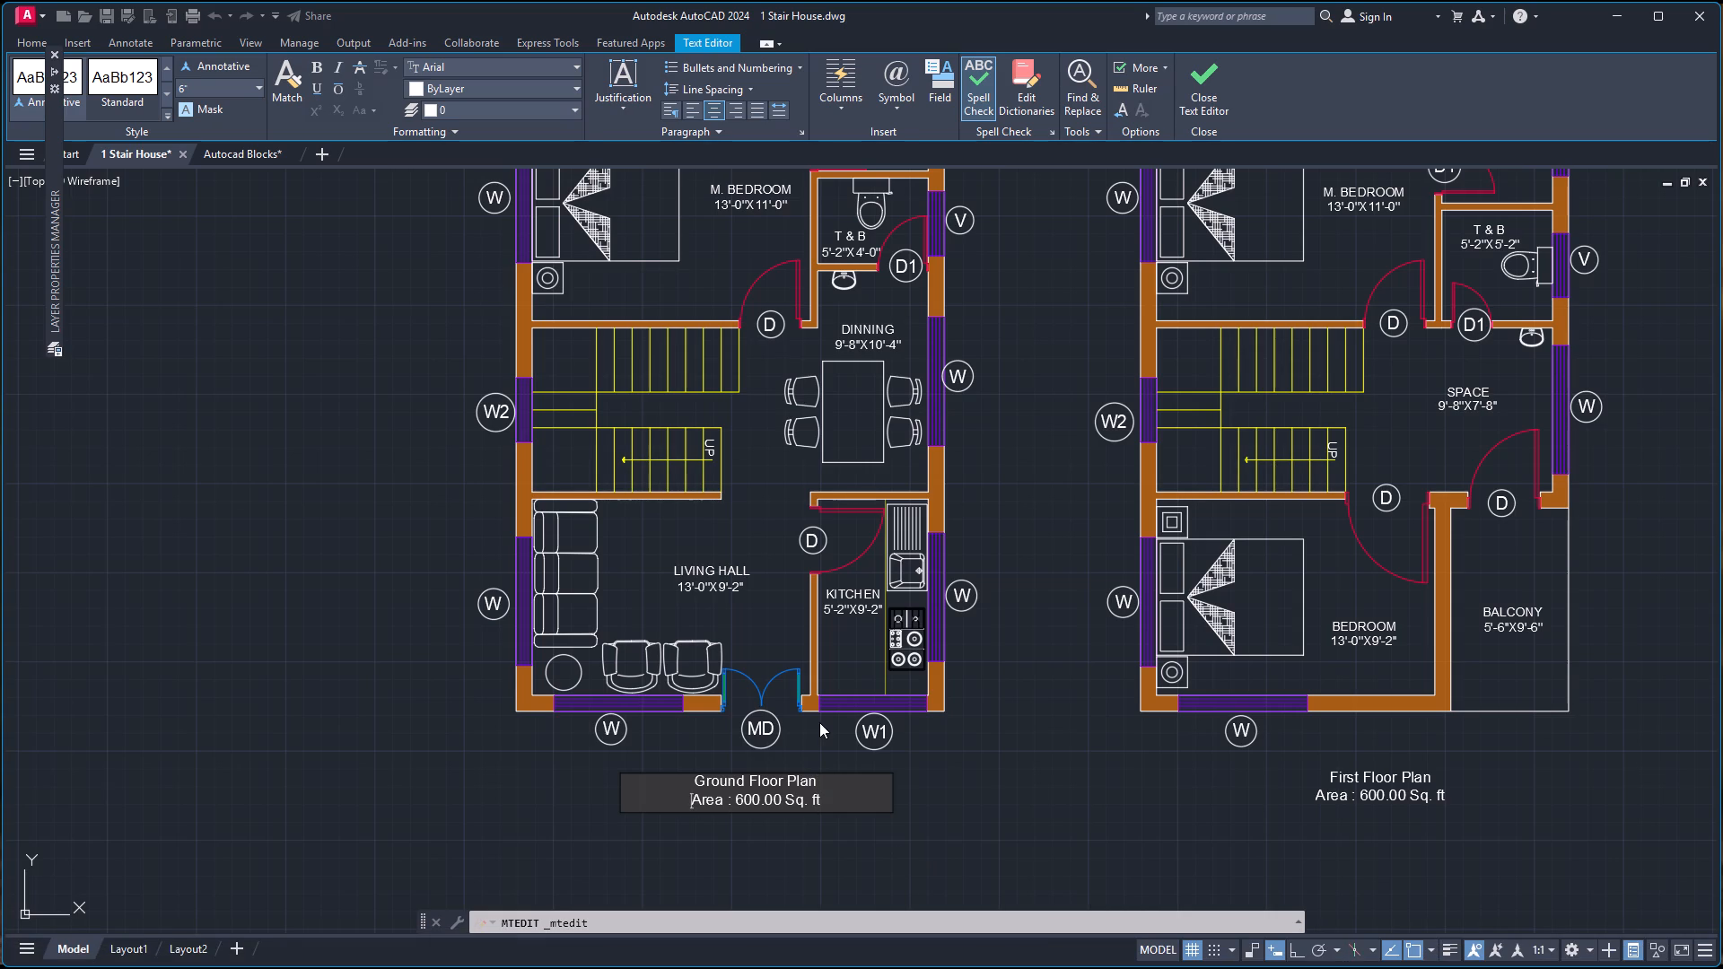
key("shift+b")
type("uild")
key("space")
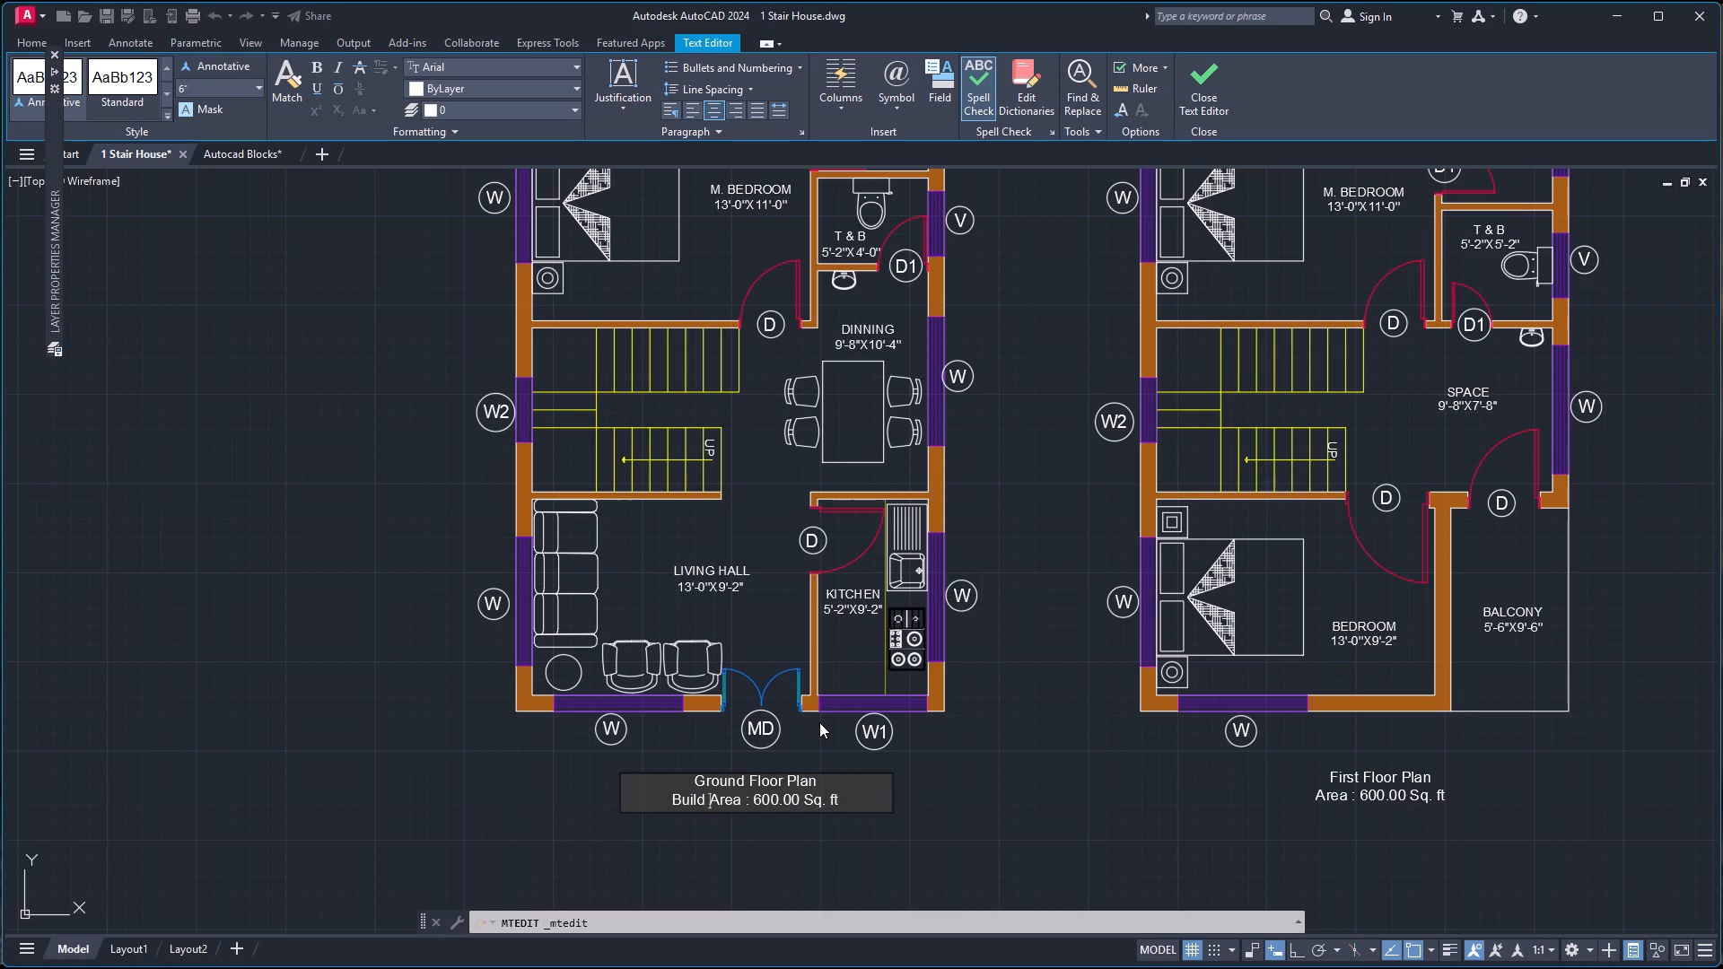
key("BackSpace")
key("BackSpace")
type("t")
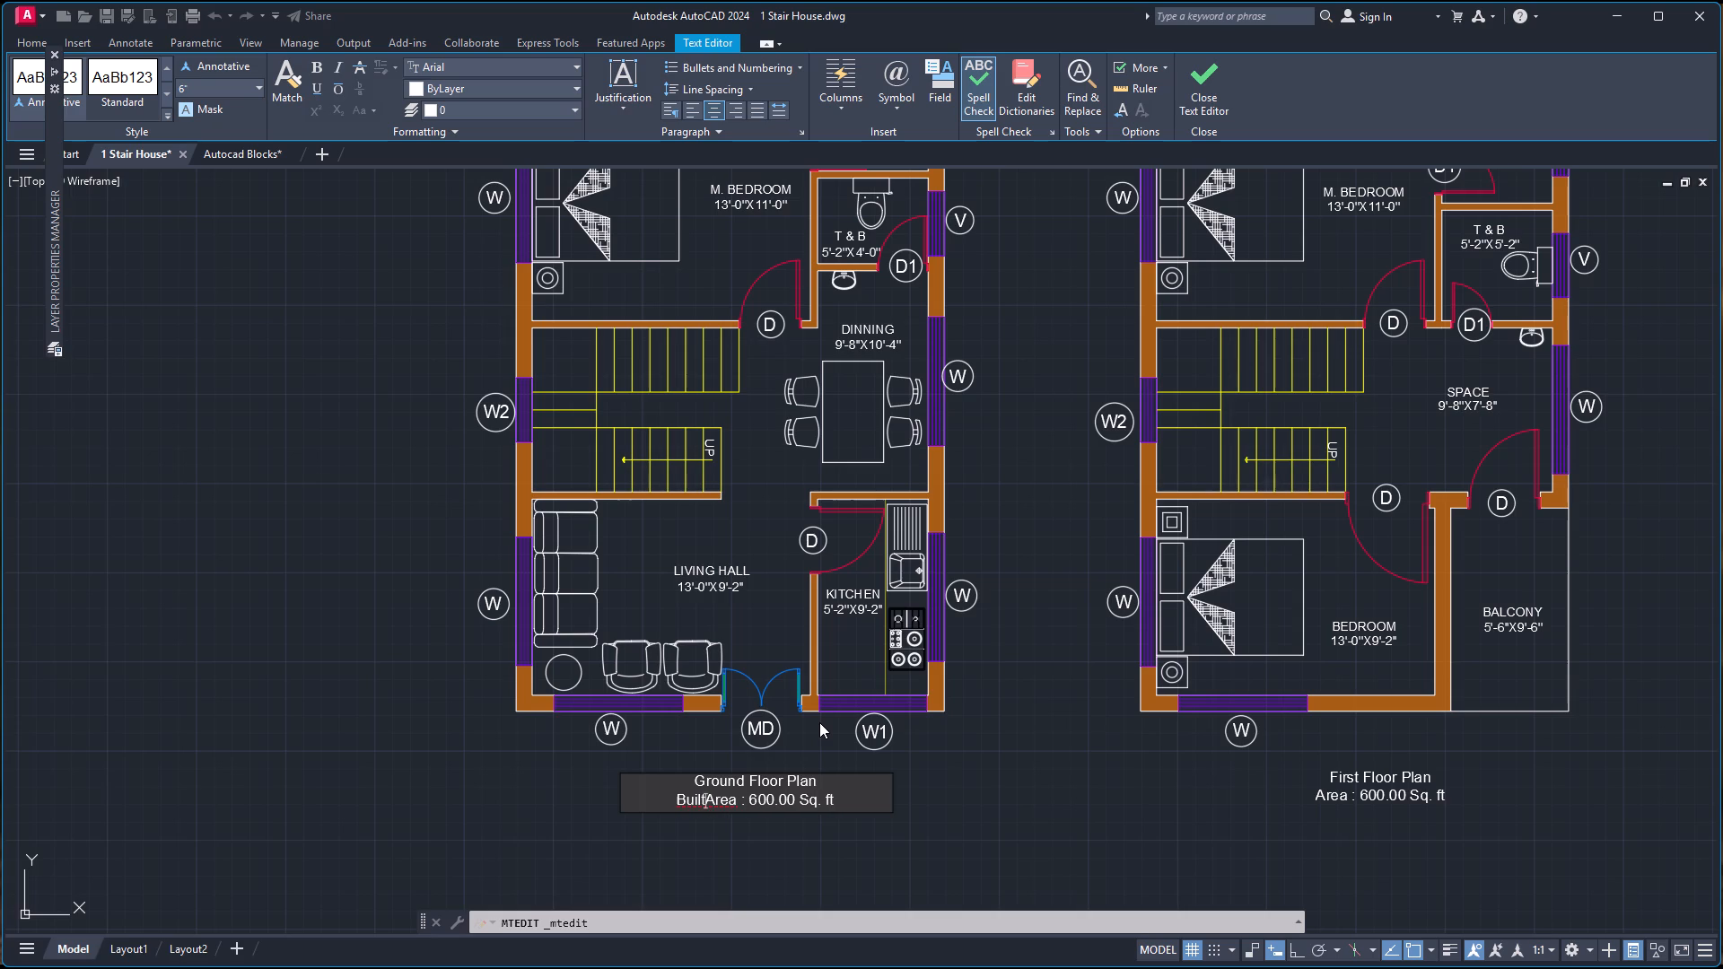
key("space")
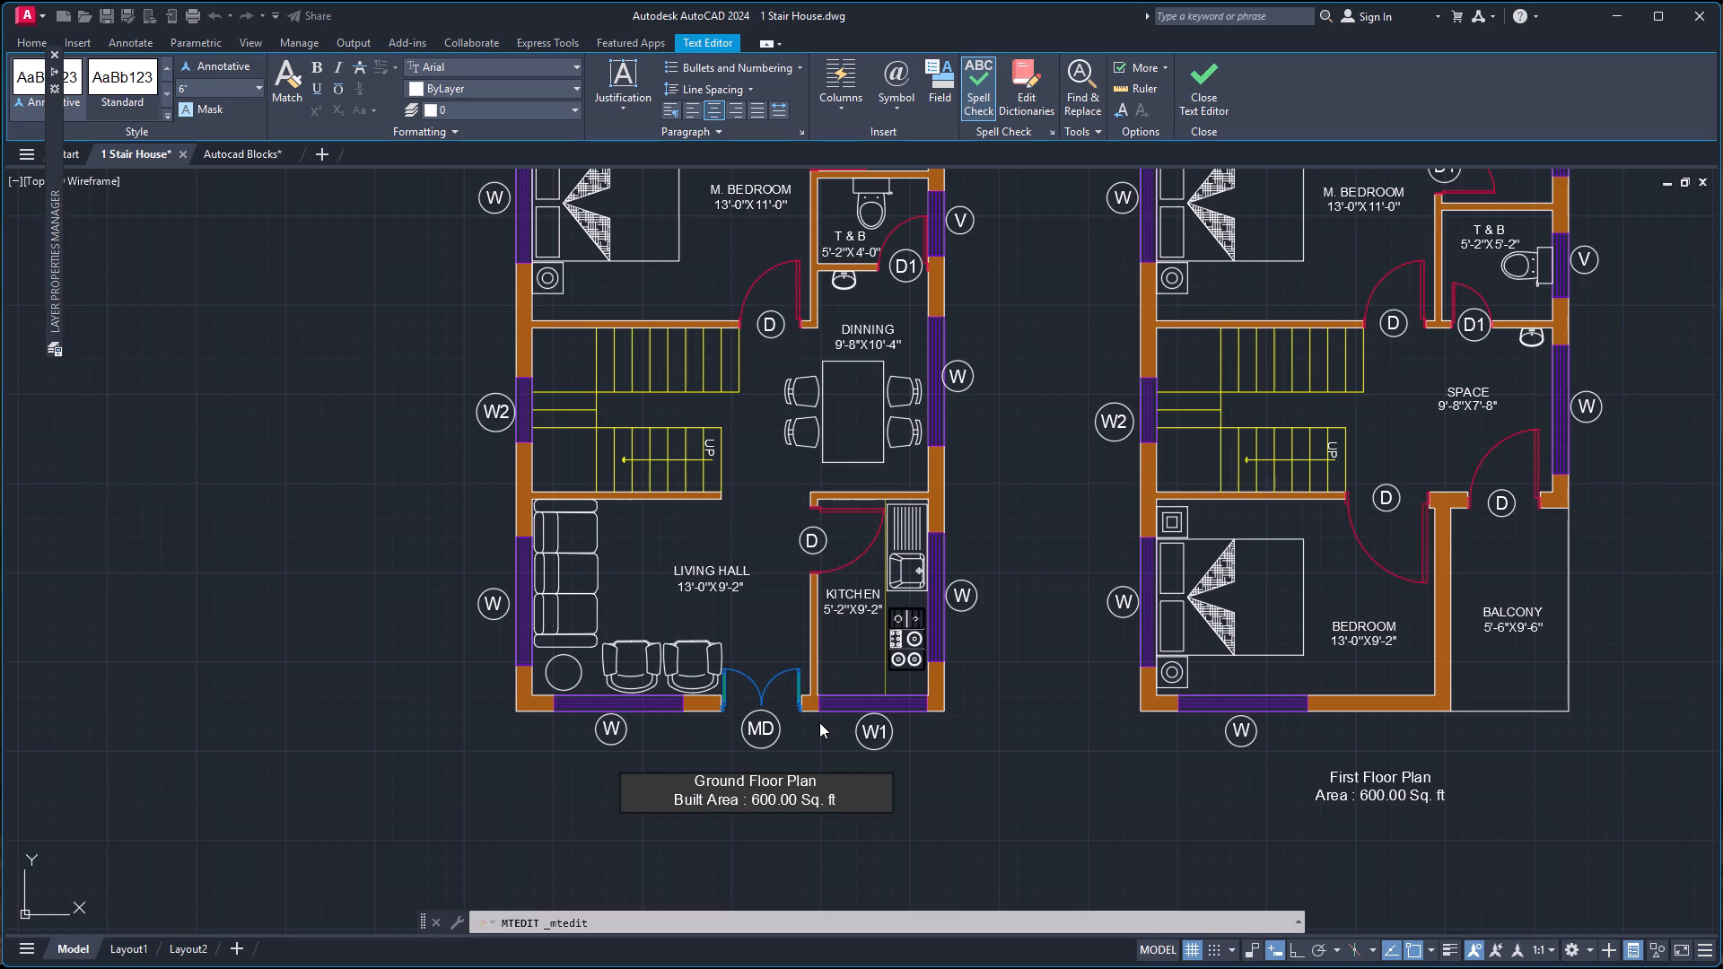
type("Up")
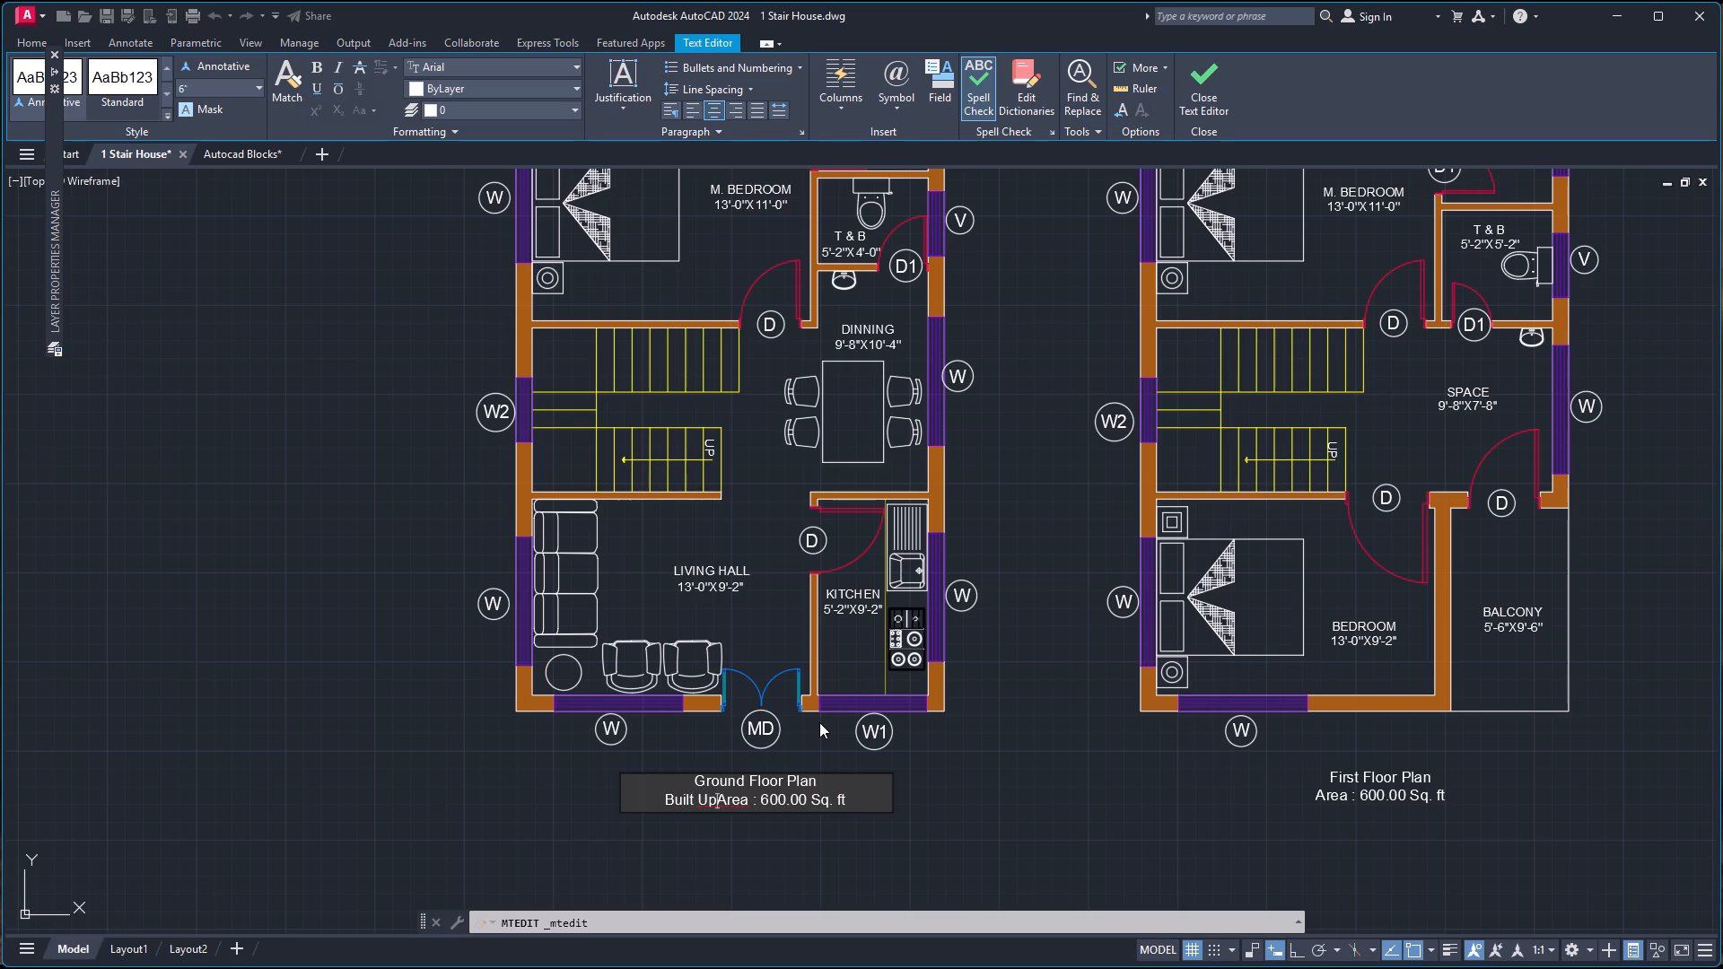
key("space")
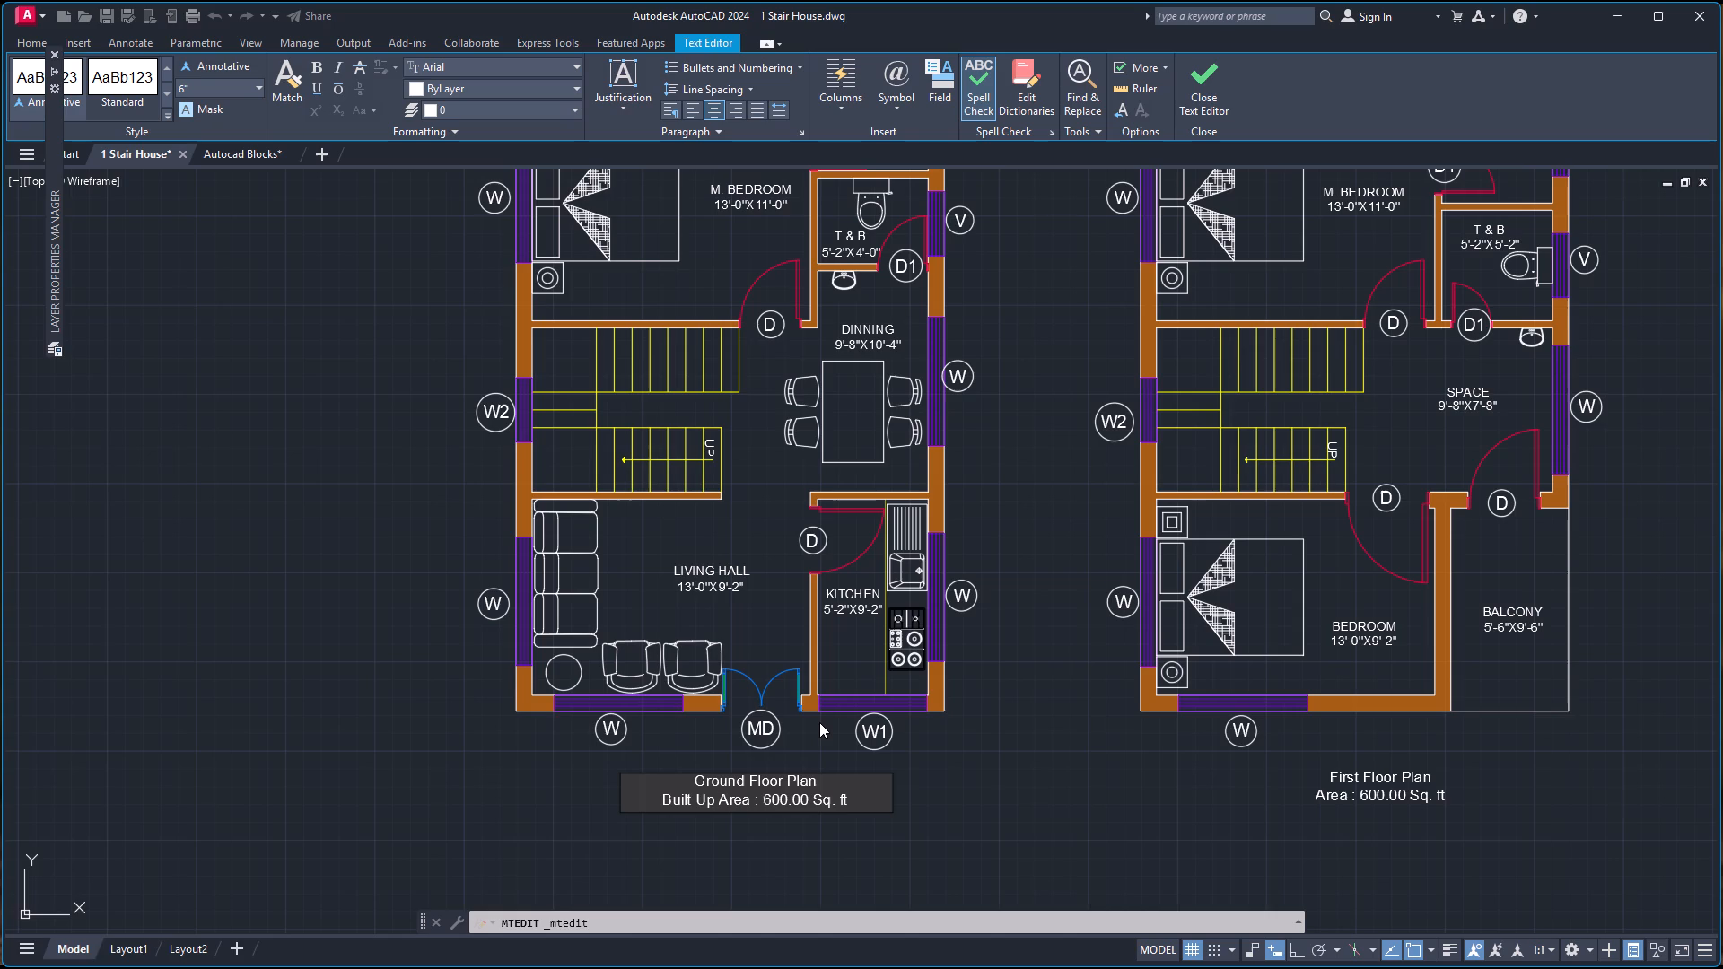
left_click(1080, 783)
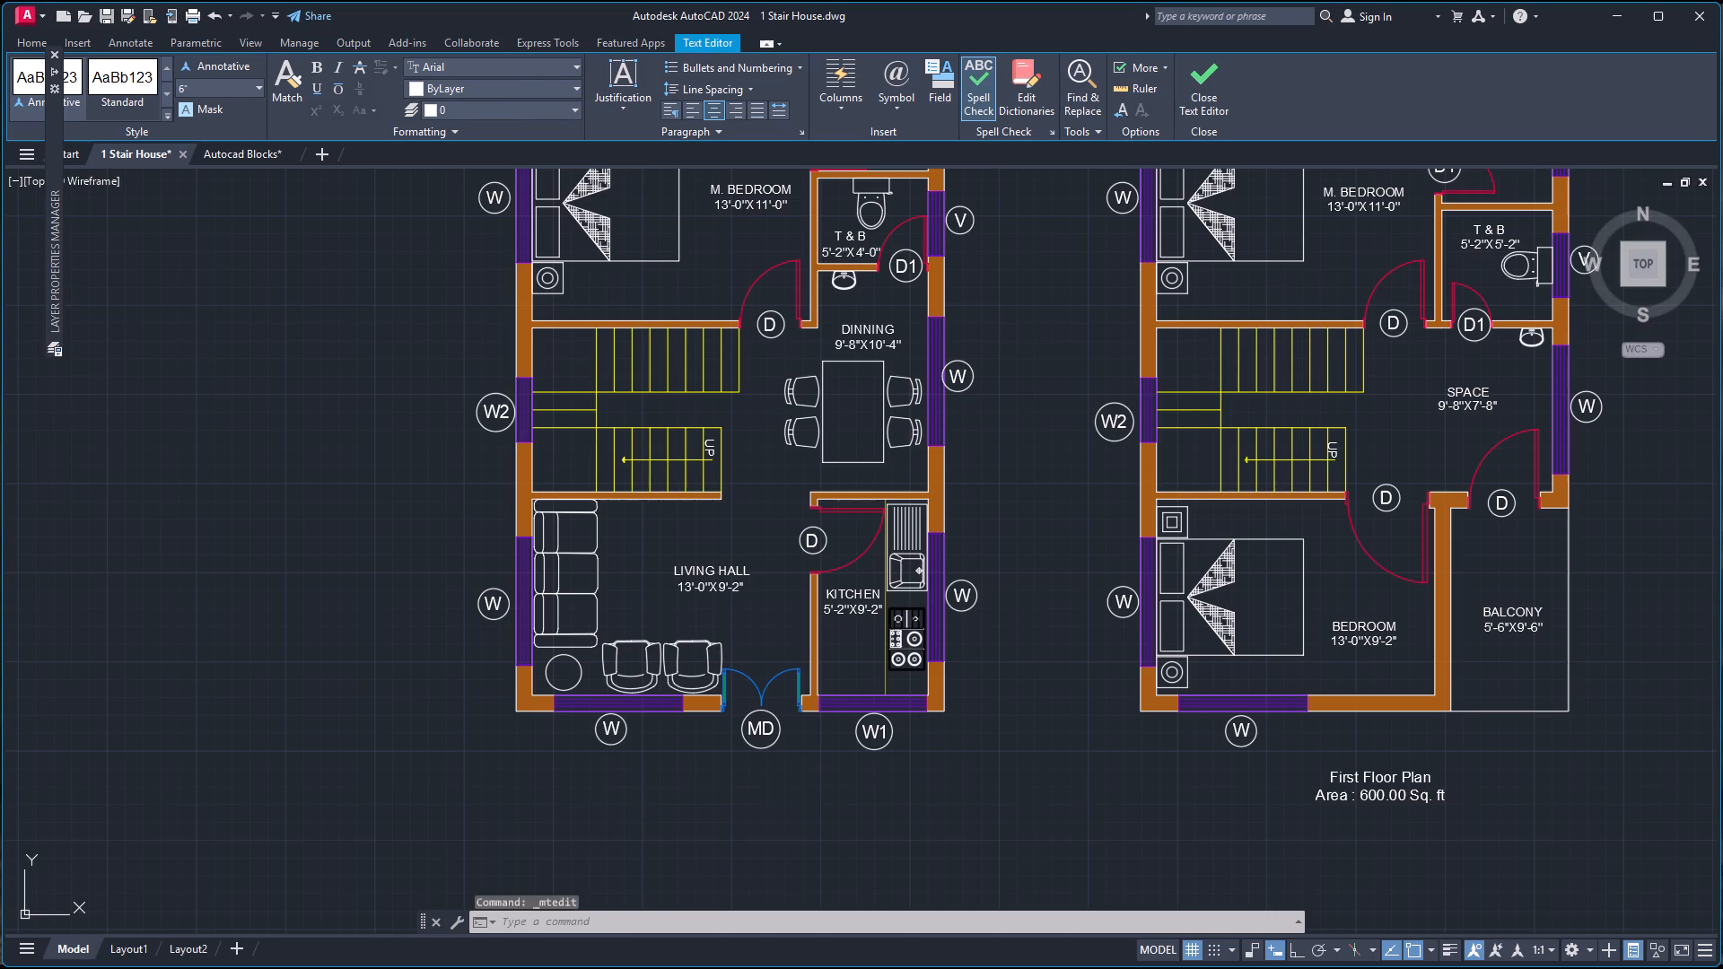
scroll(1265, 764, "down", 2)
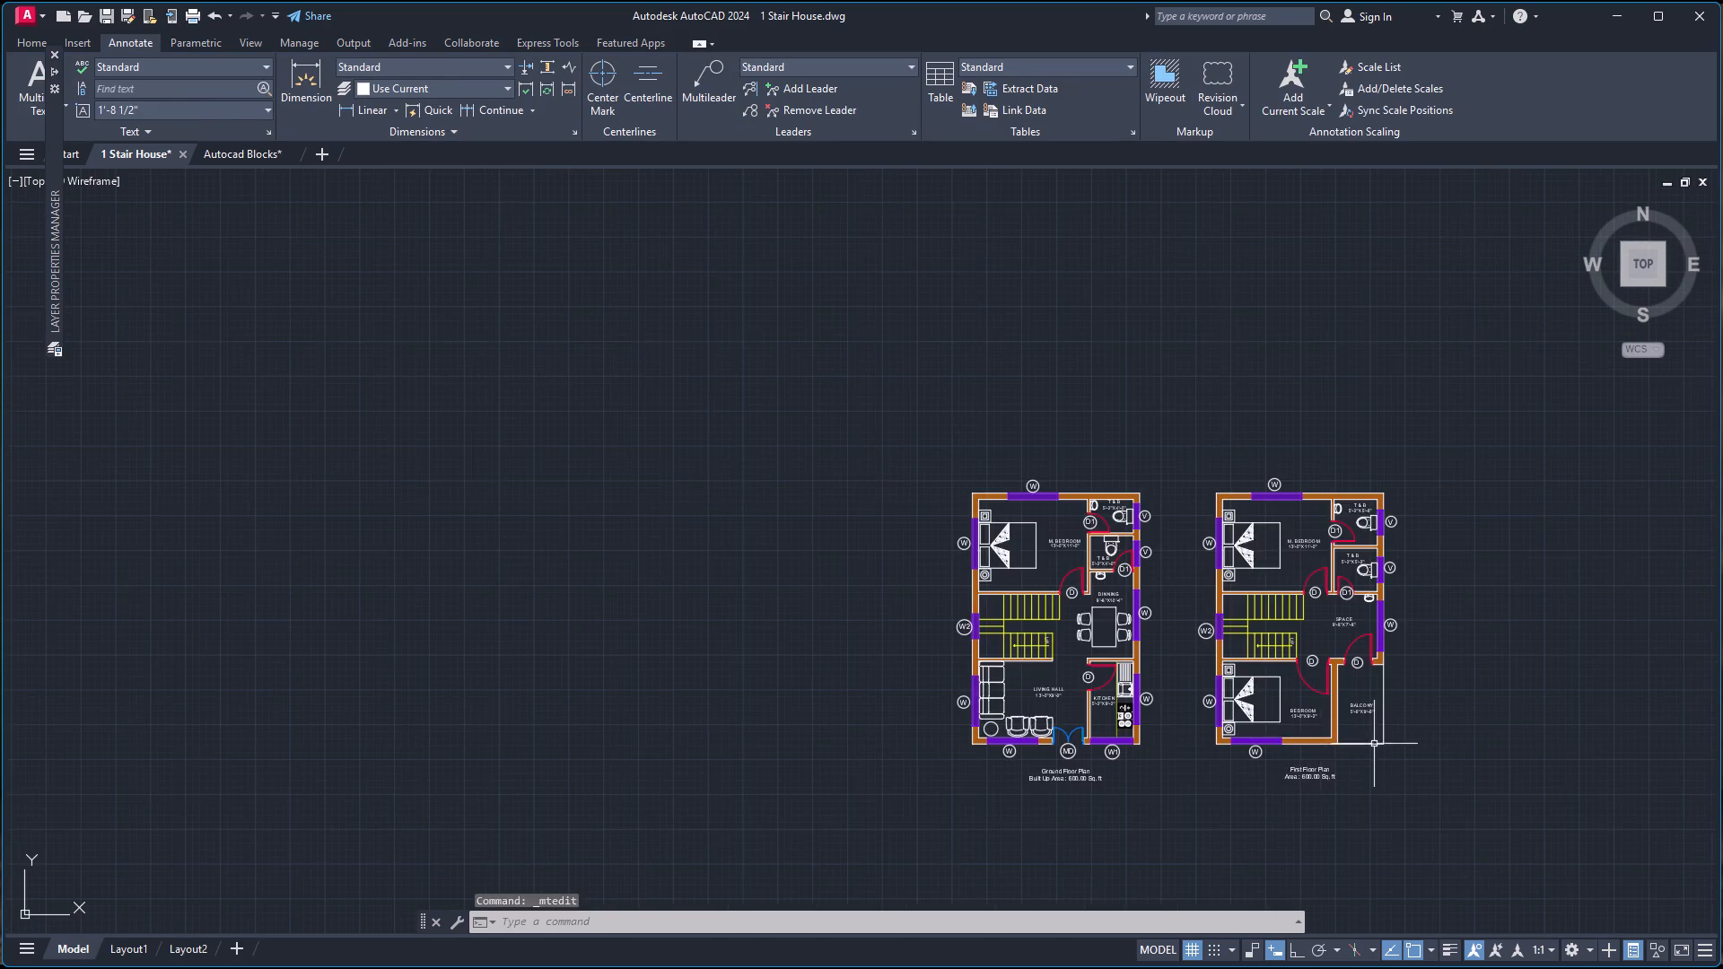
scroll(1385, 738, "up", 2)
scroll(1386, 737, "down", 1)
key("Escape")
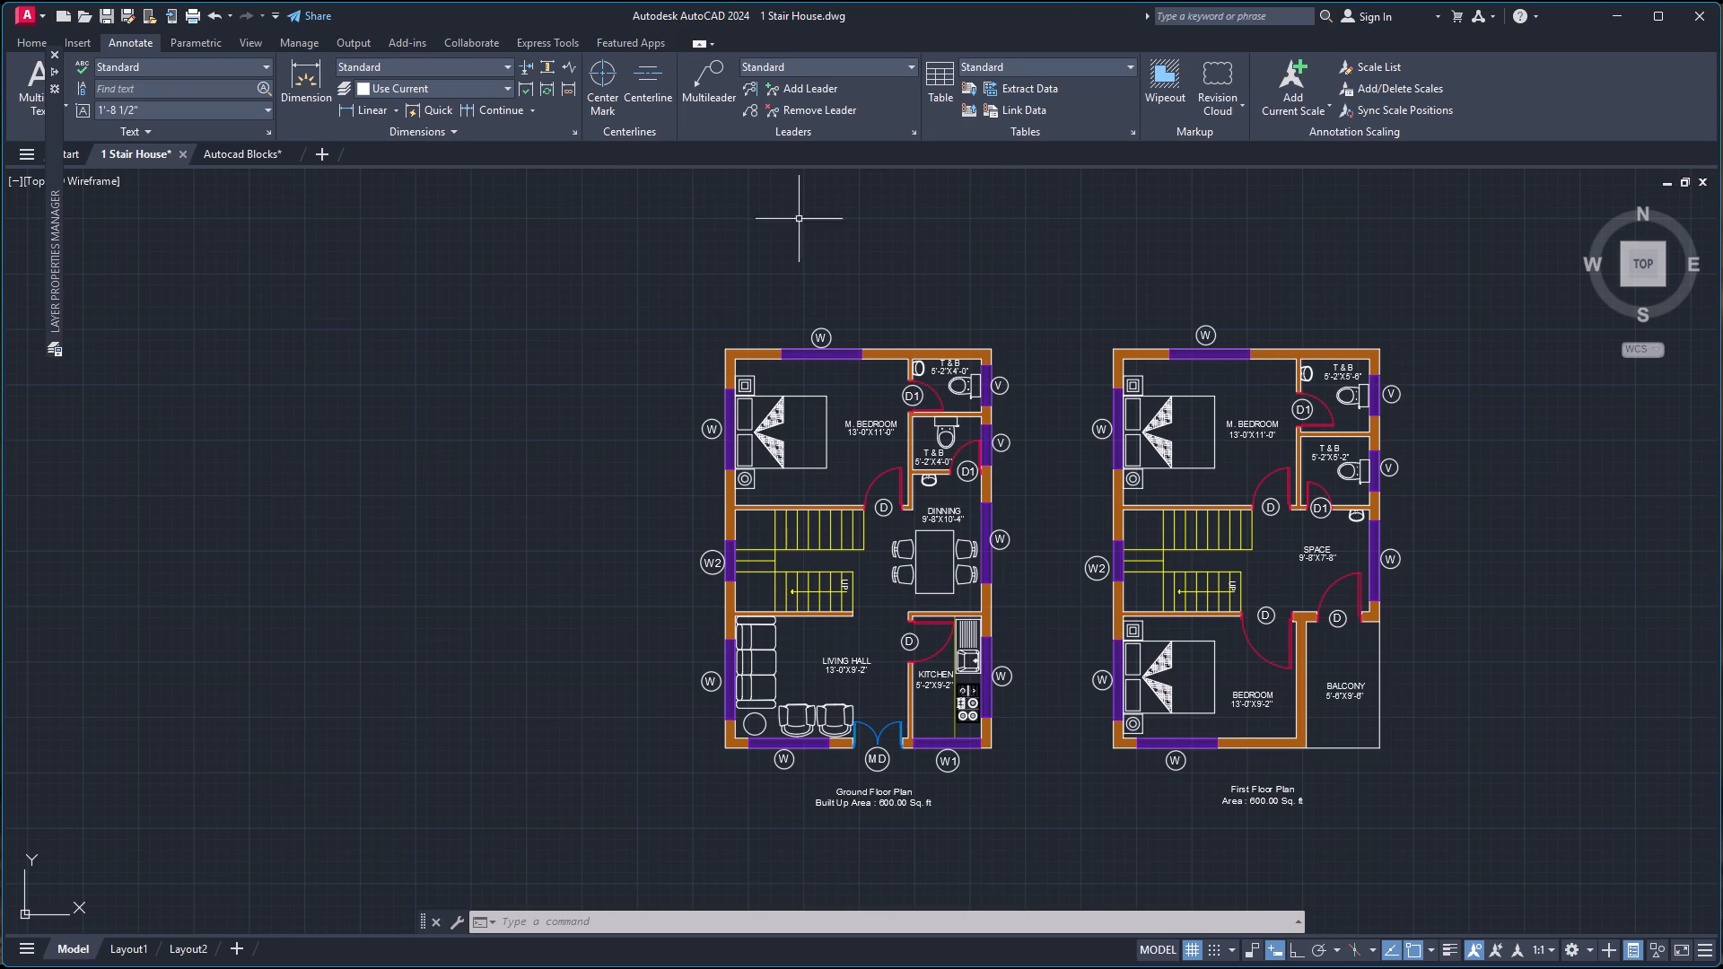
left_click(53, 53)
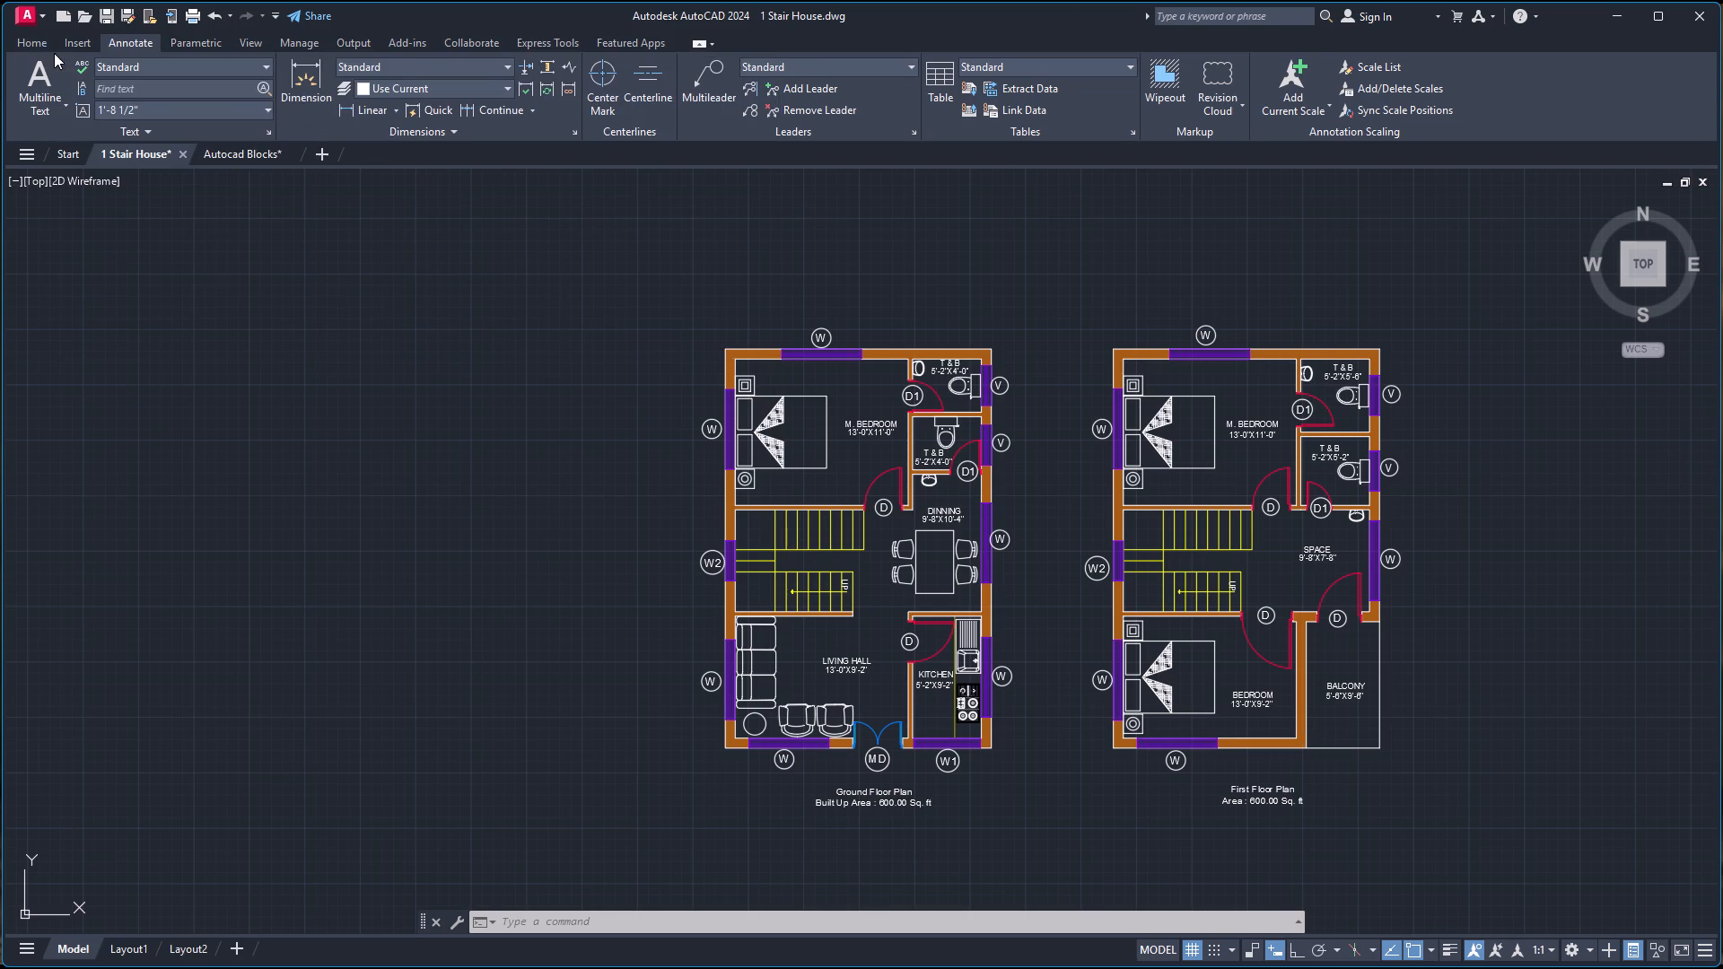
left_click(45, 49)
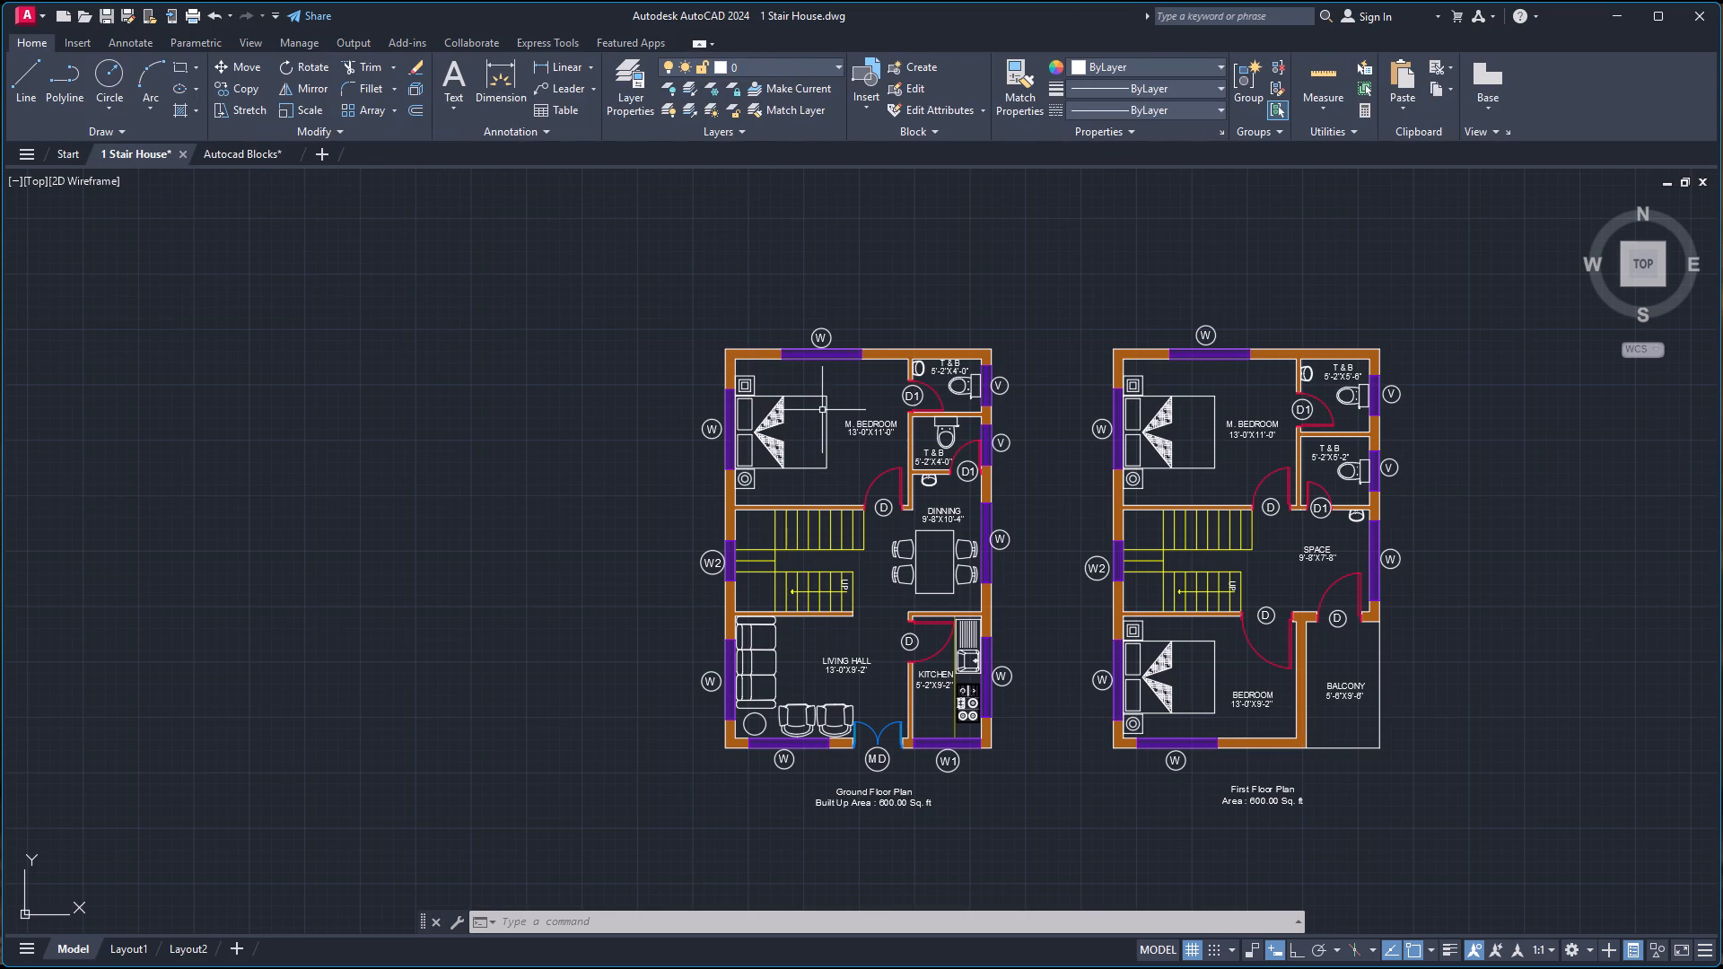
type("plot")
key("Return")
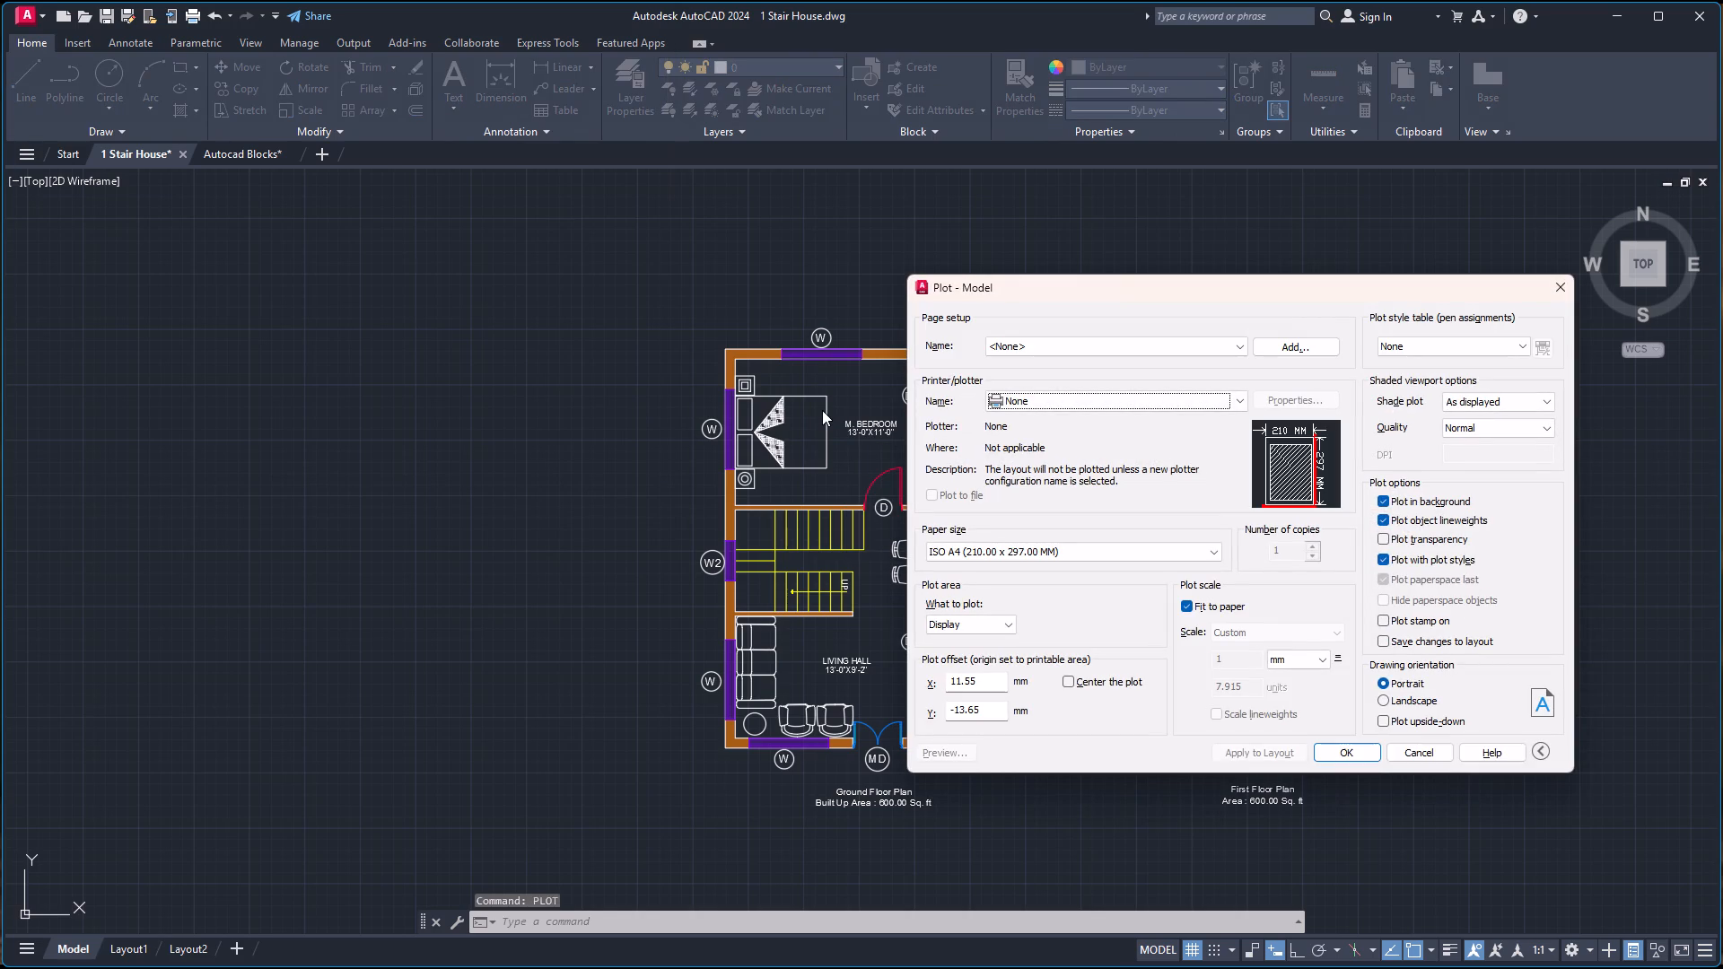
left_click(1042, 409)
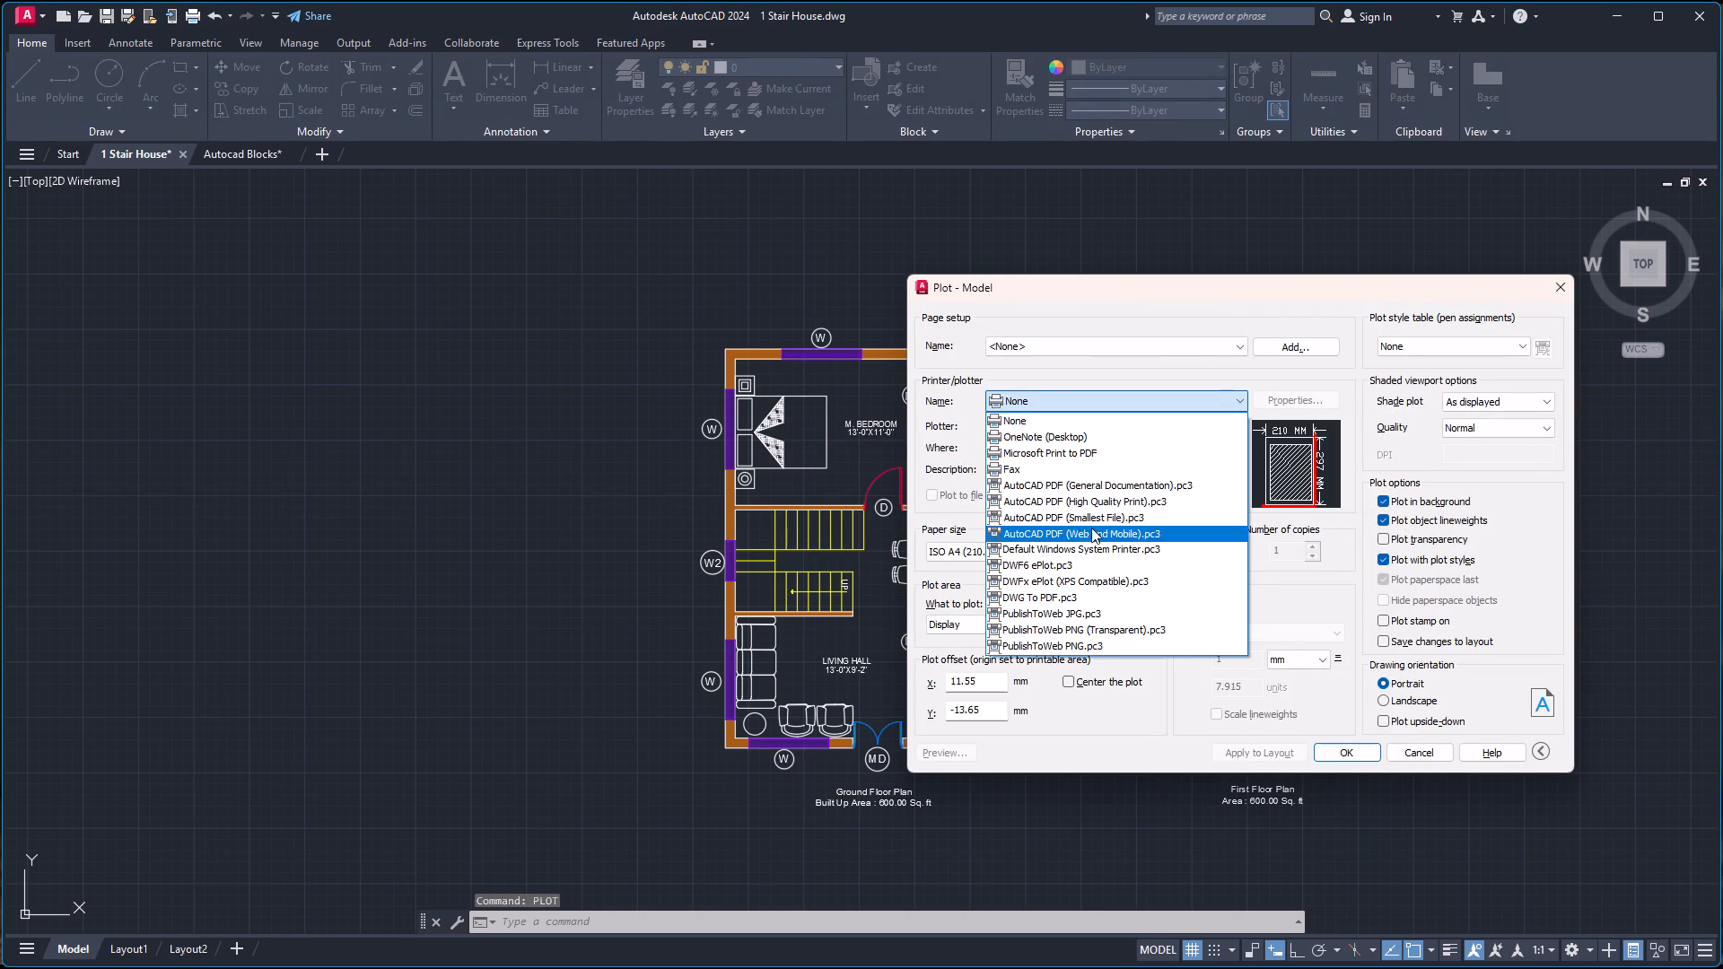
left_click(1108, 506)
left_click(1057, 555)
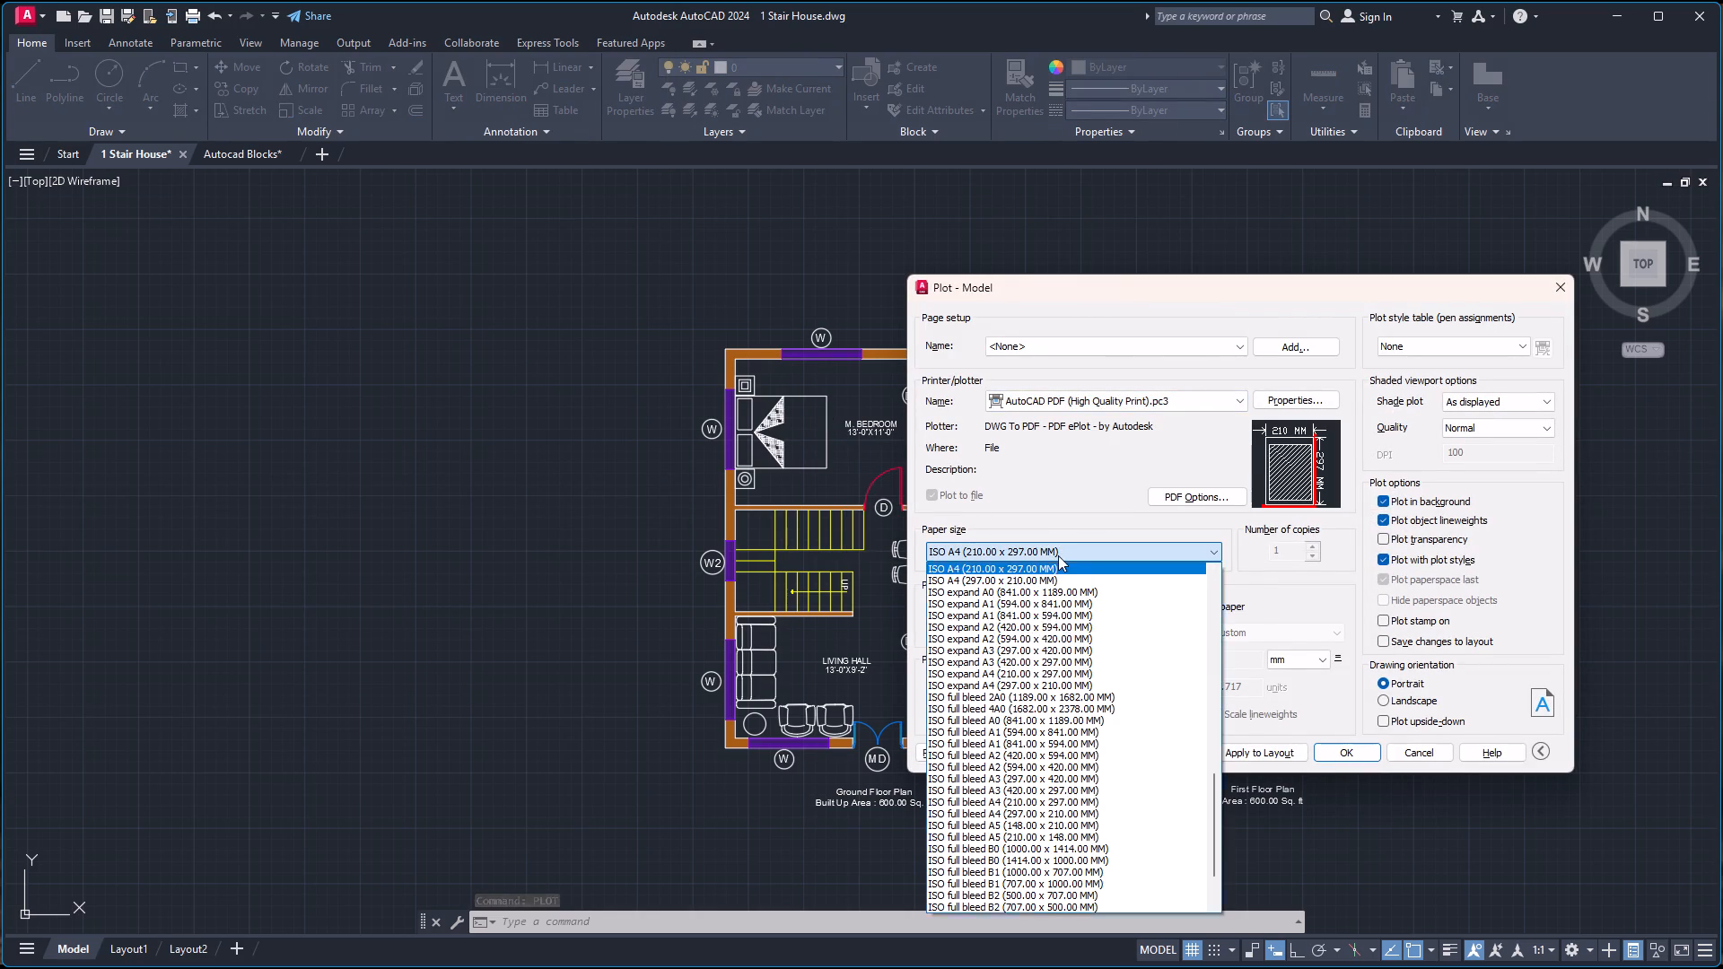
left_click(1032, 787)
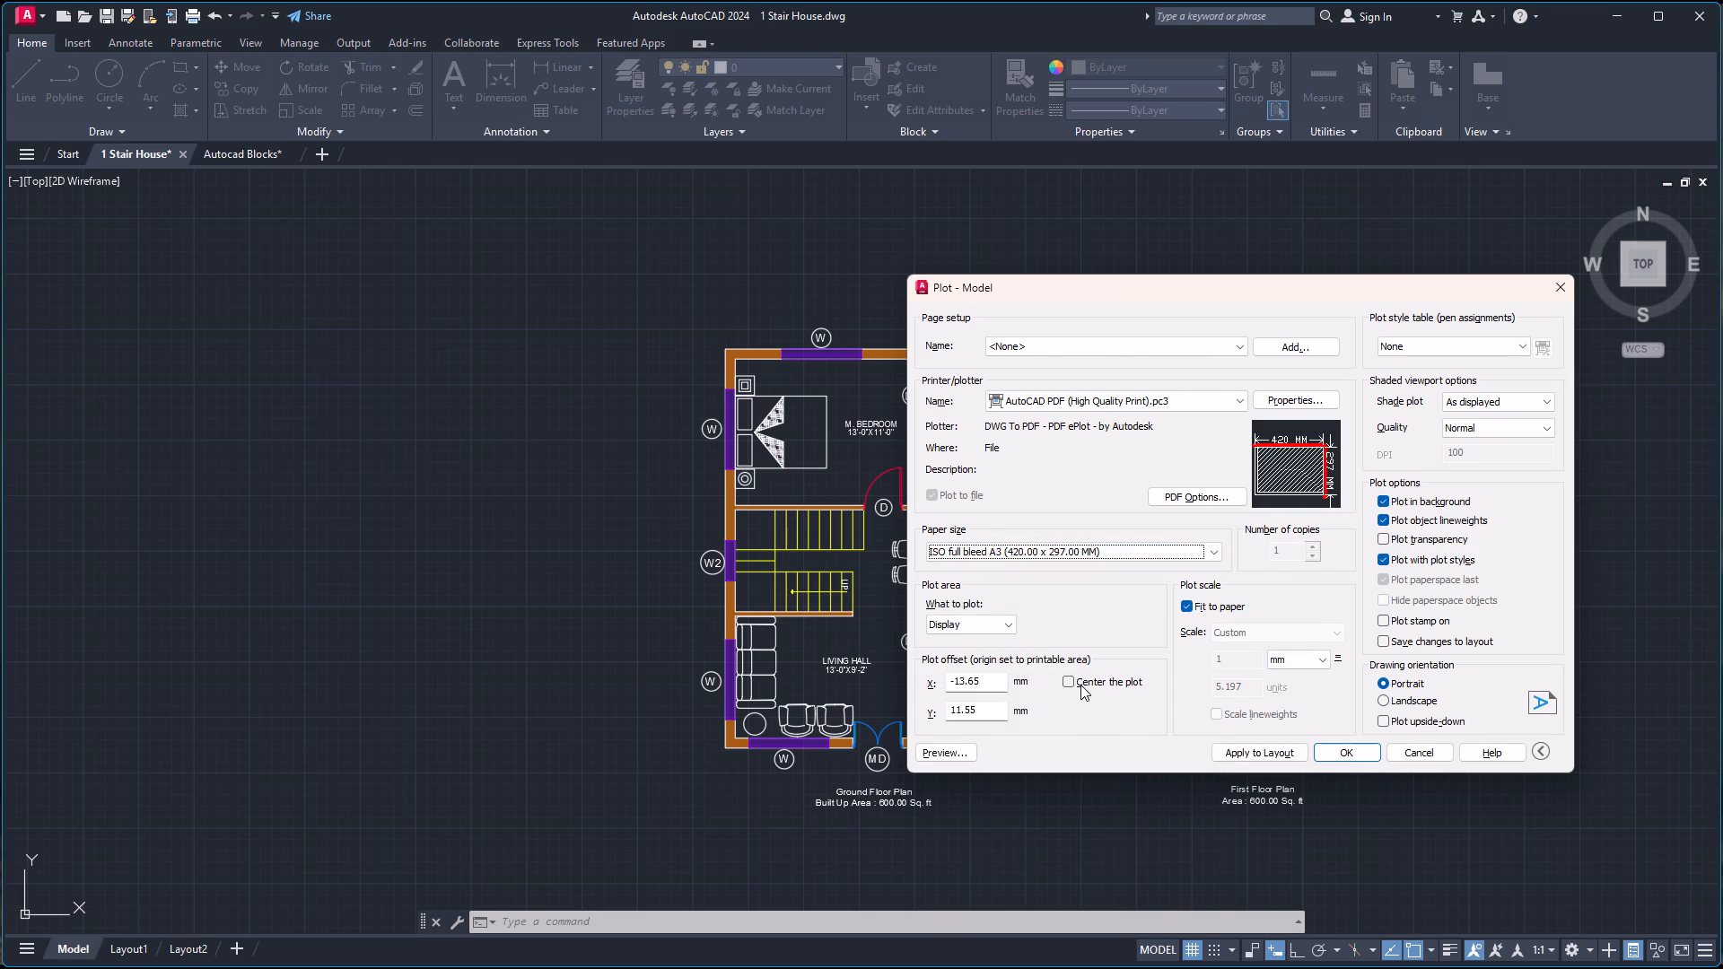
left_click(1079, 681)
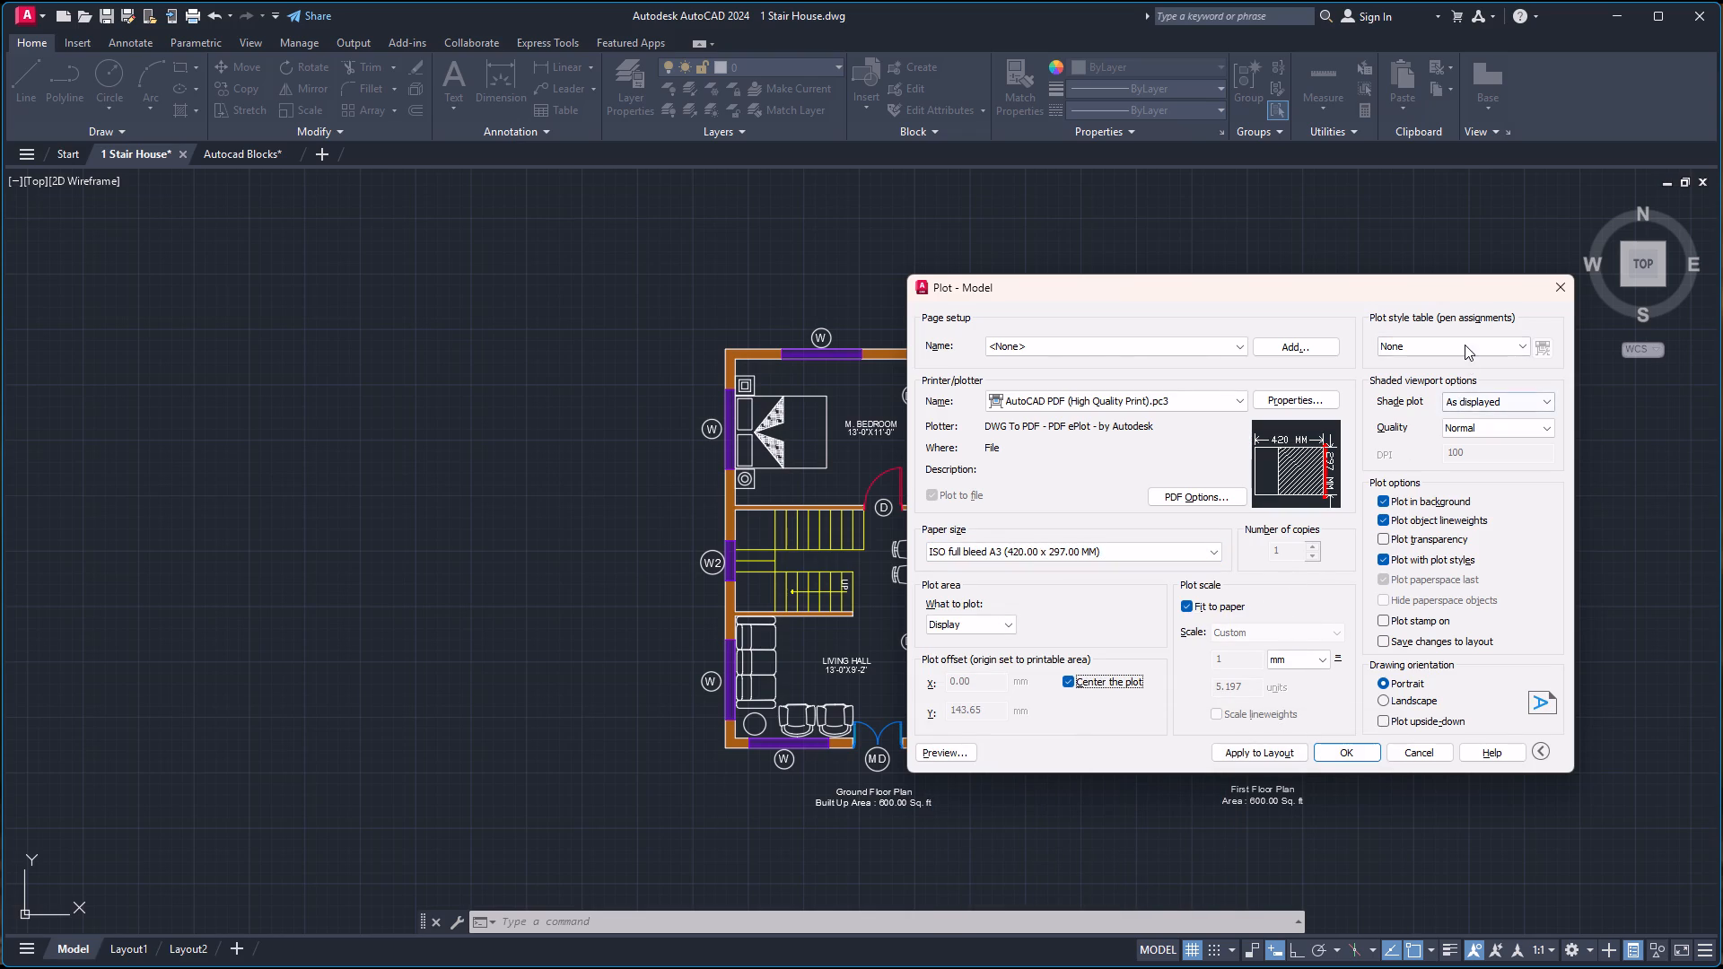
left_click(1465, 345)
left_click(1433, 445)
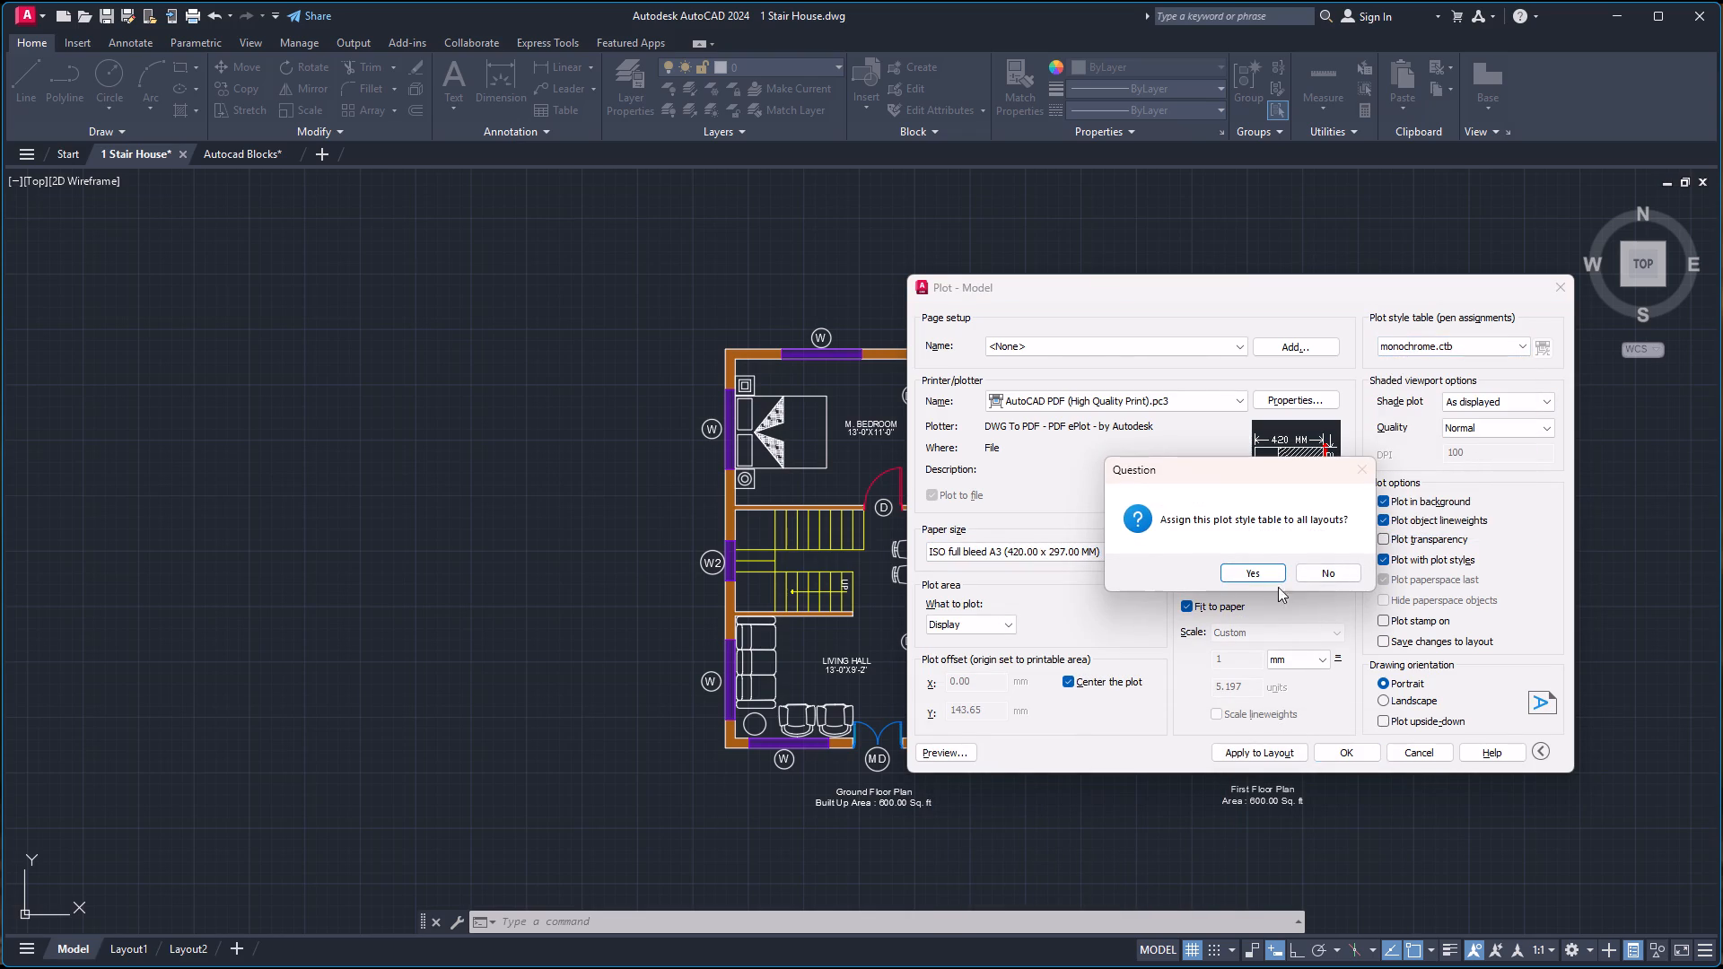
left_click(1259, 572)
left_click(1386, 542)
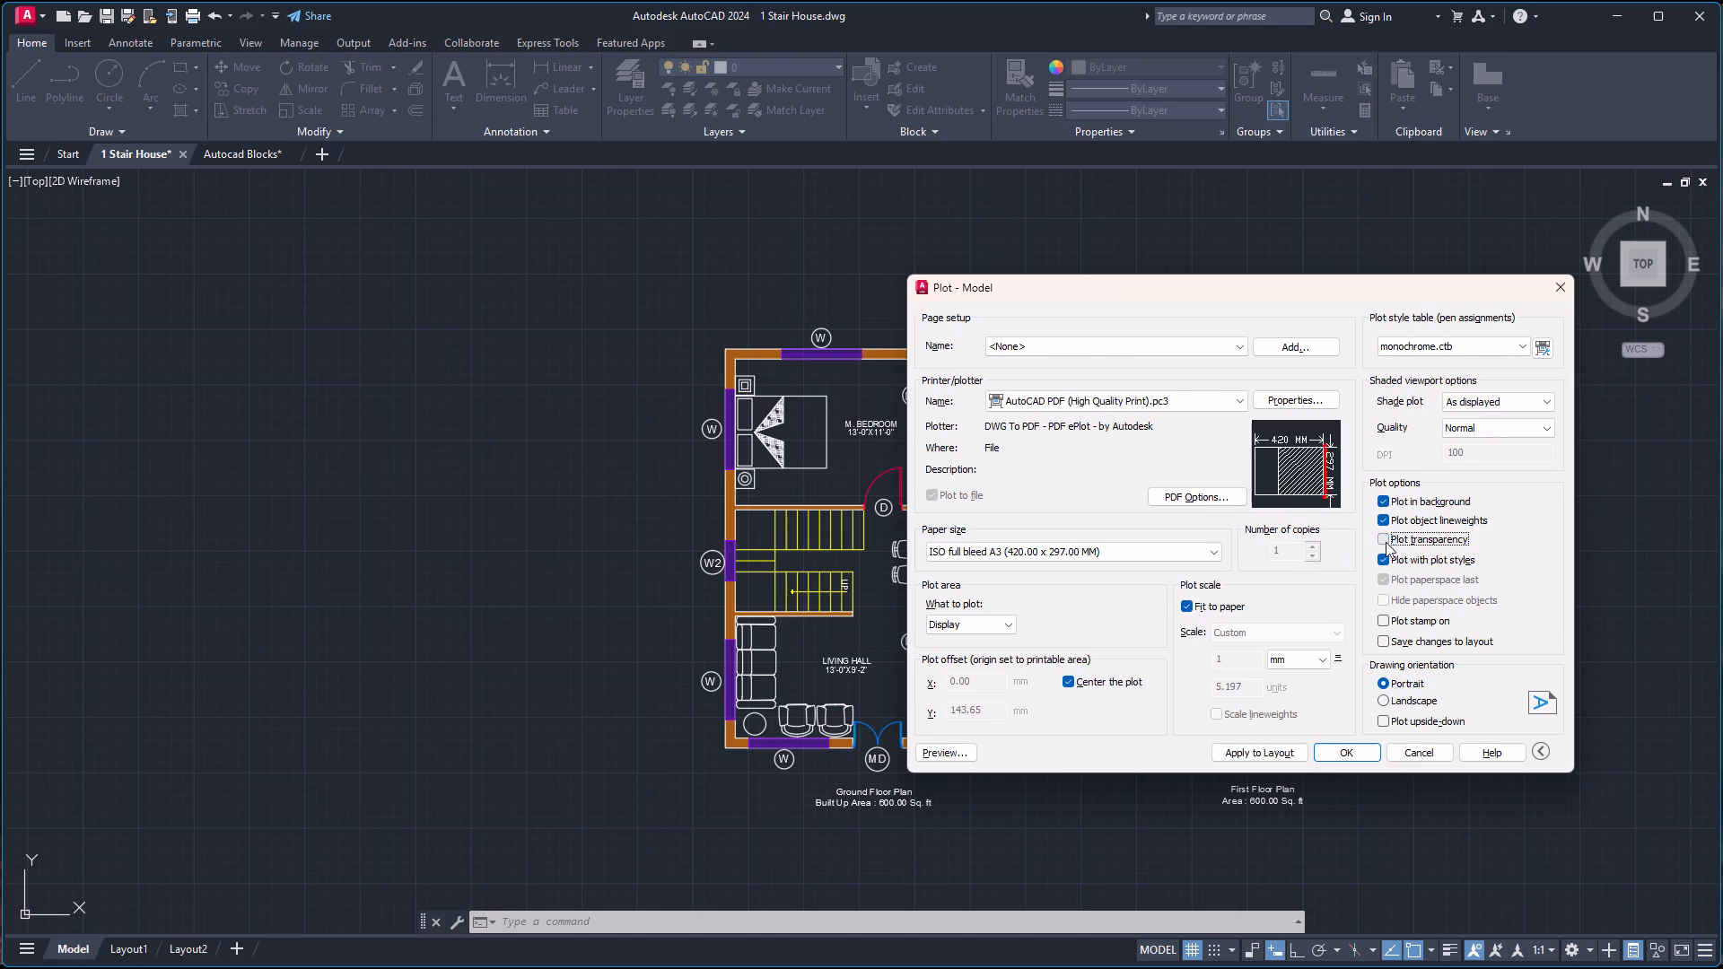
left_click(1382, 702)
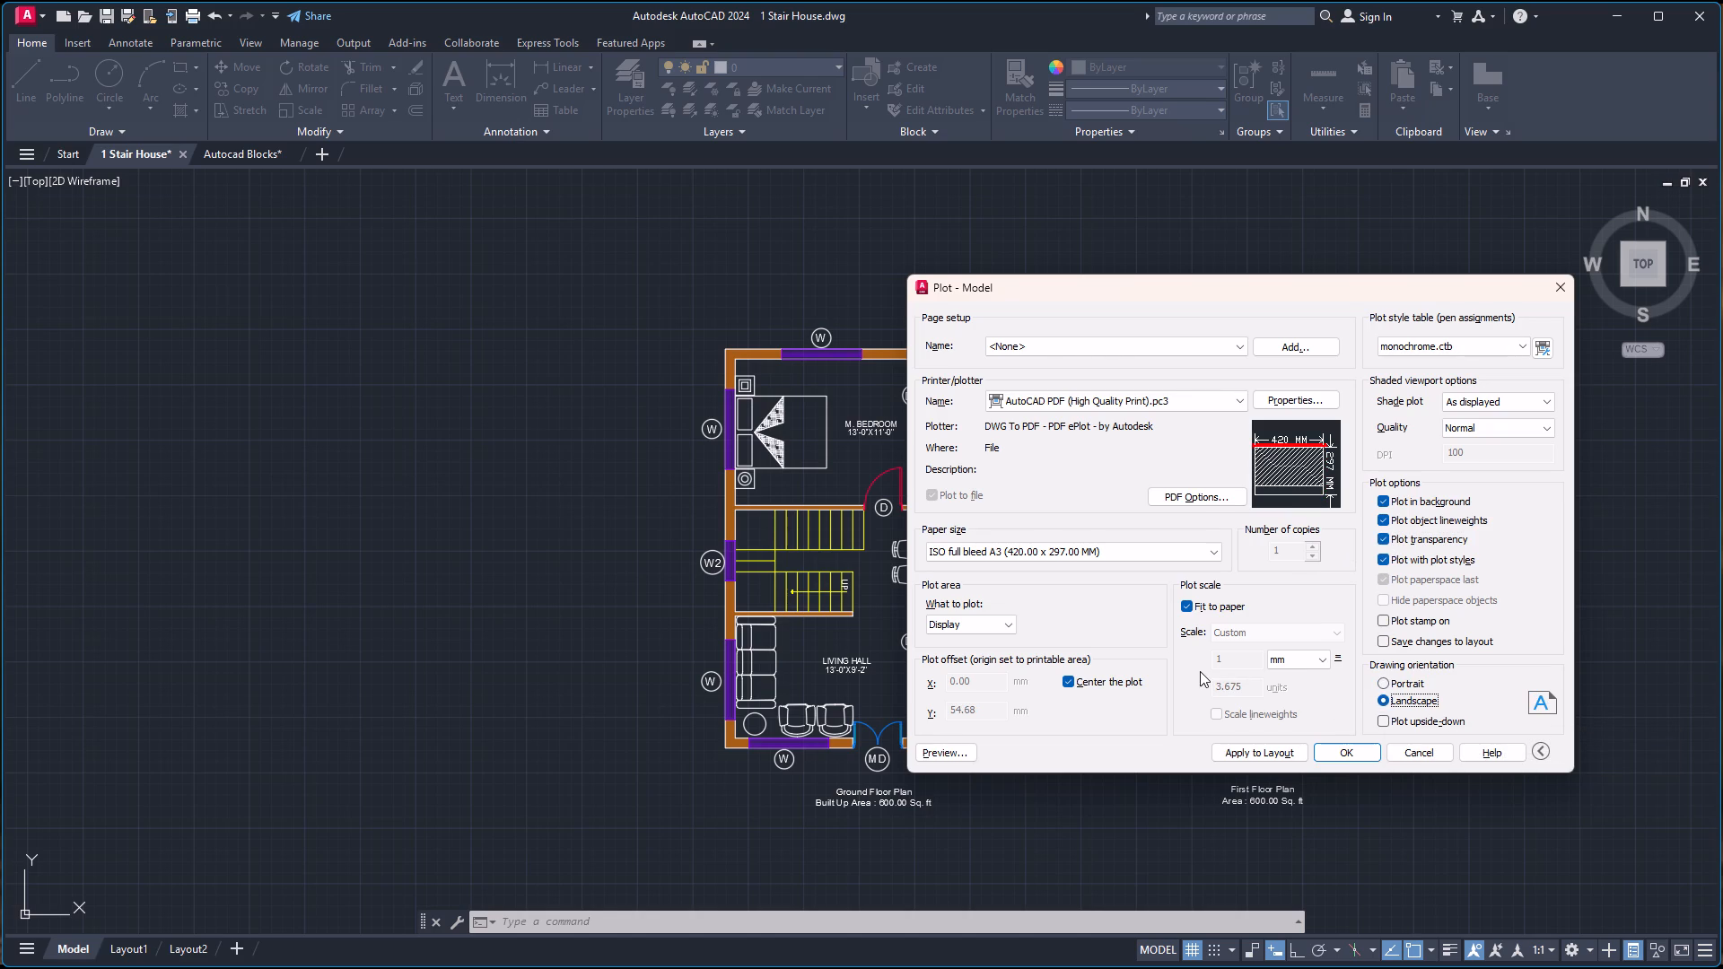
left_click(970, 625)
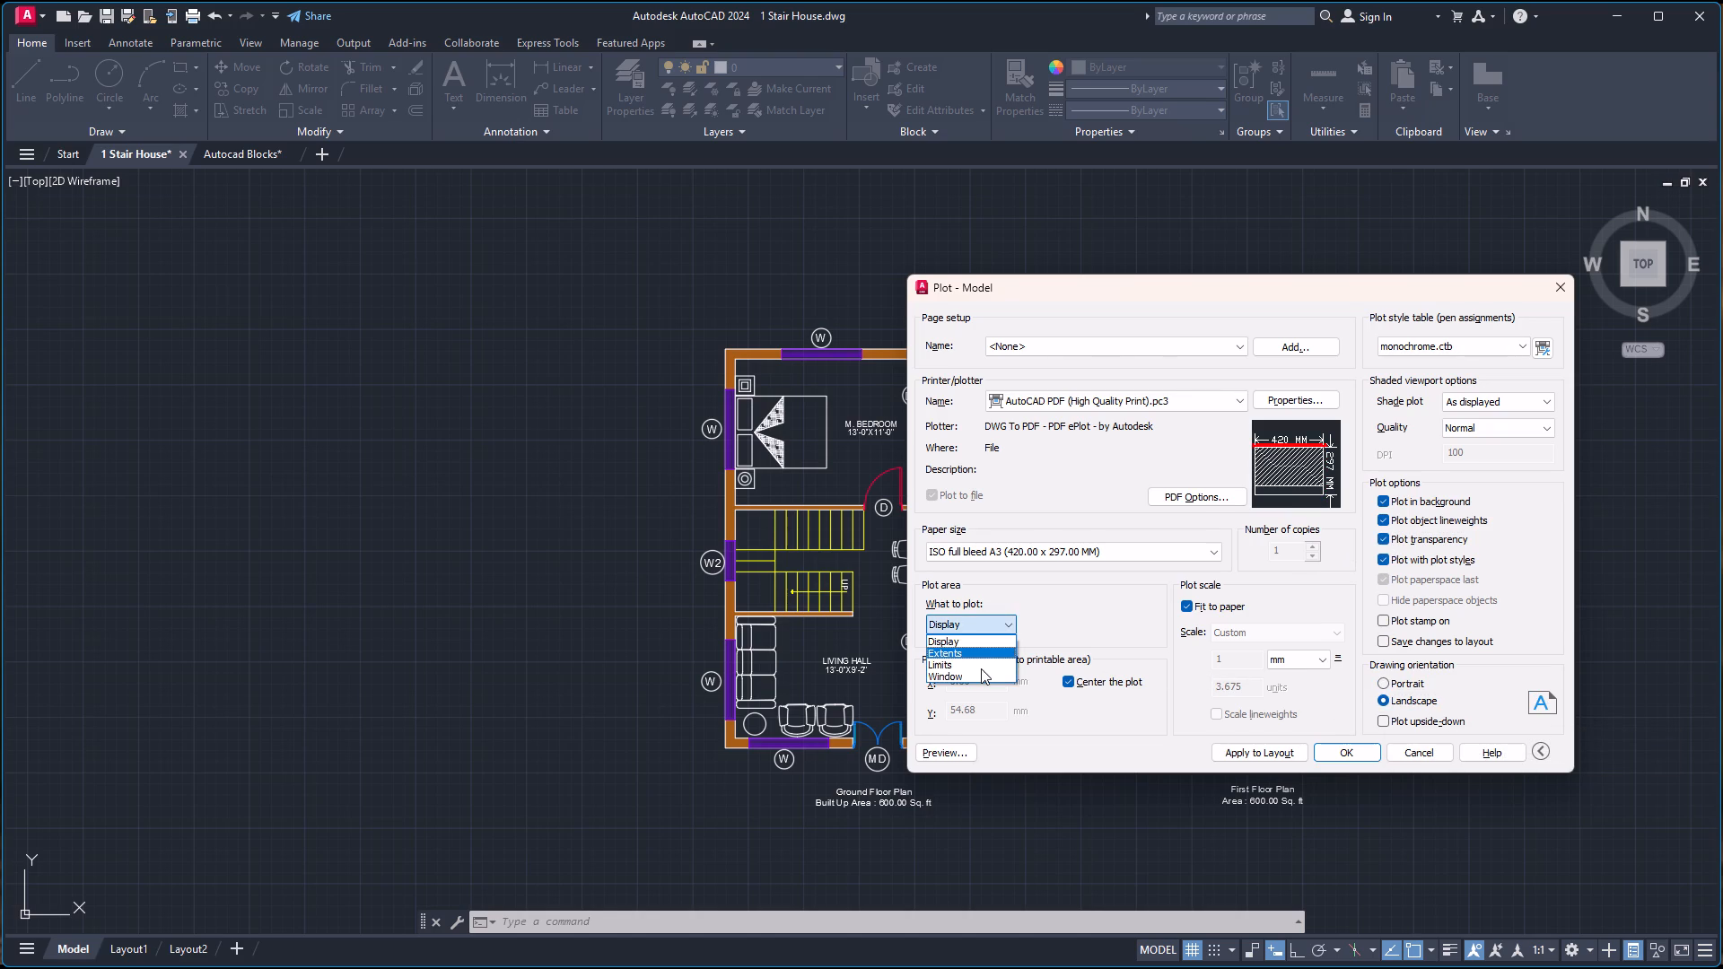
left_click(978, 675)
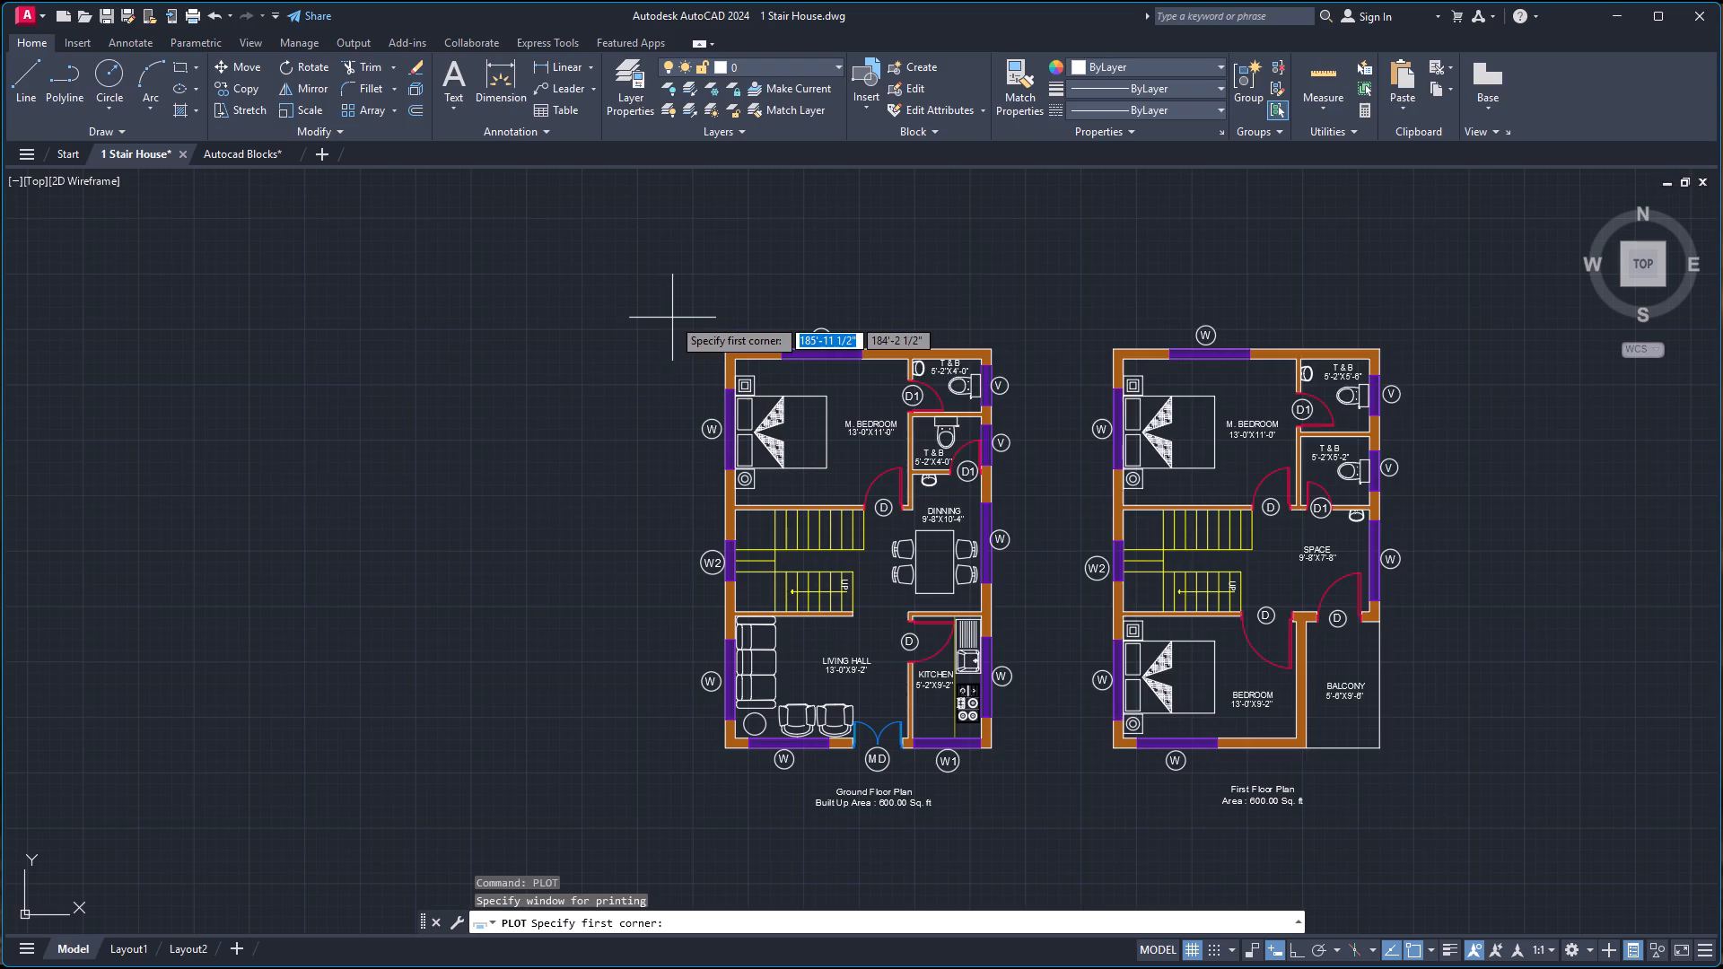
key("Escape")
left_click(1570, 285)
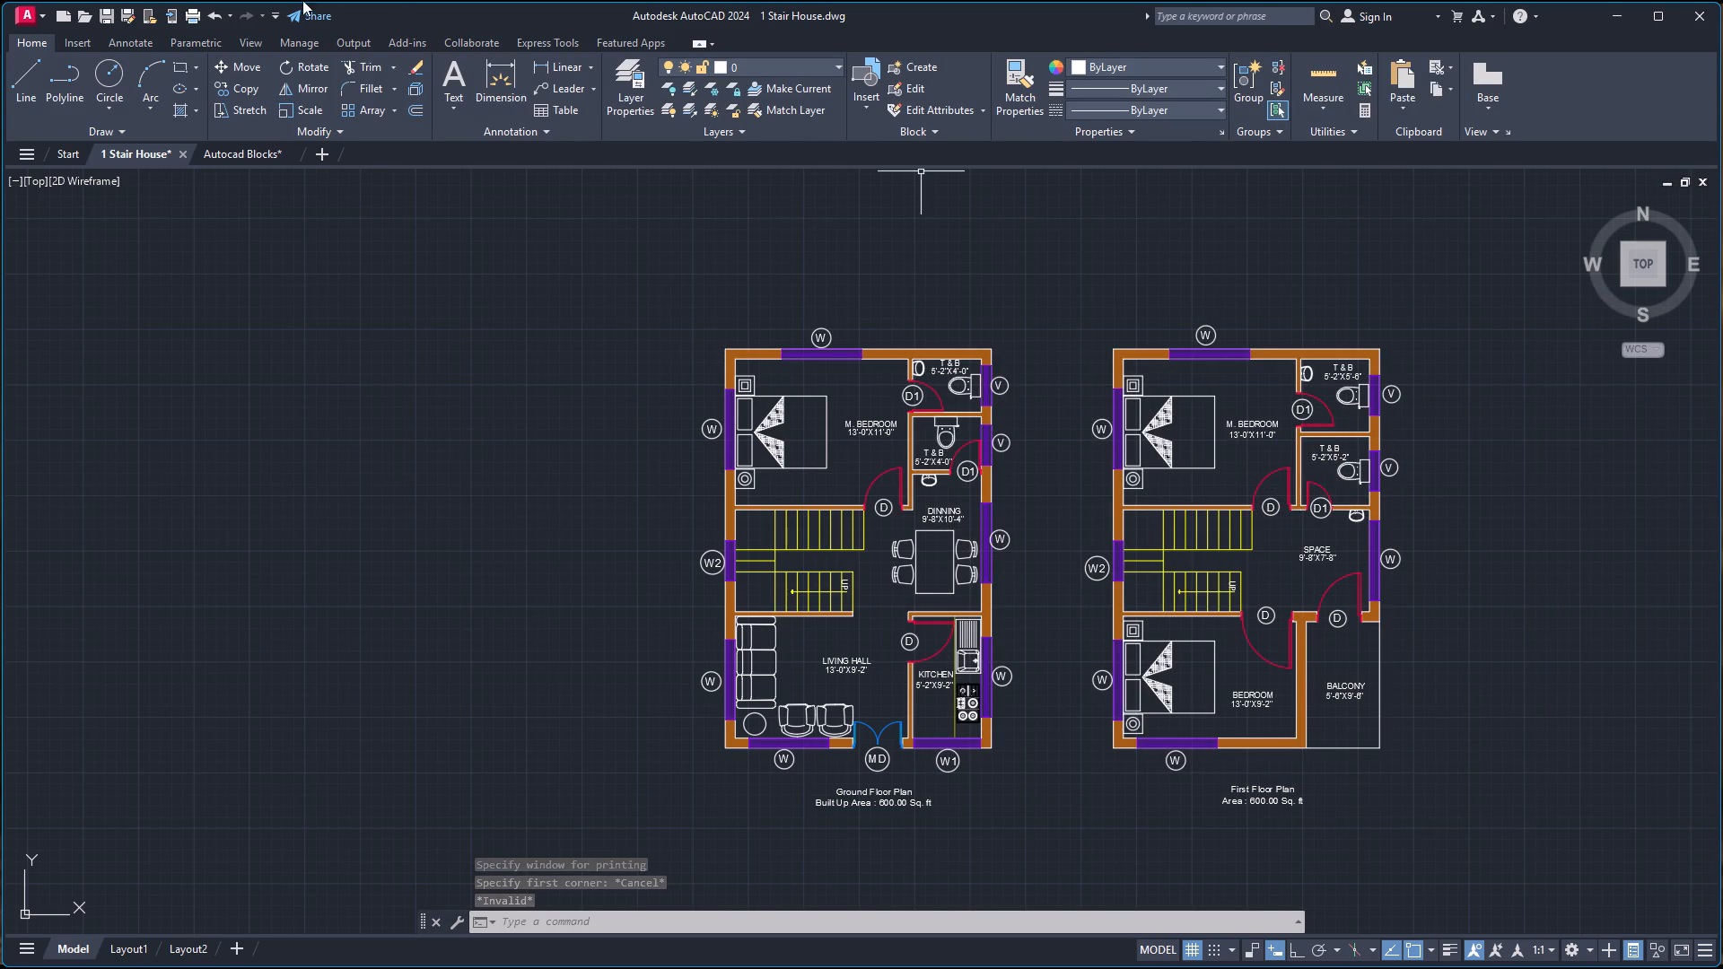
Dimension the Ground Floor Plan's overall width between its north outer corners, placing the dimension line just beyond the window's W label.
left_click(492, 79)
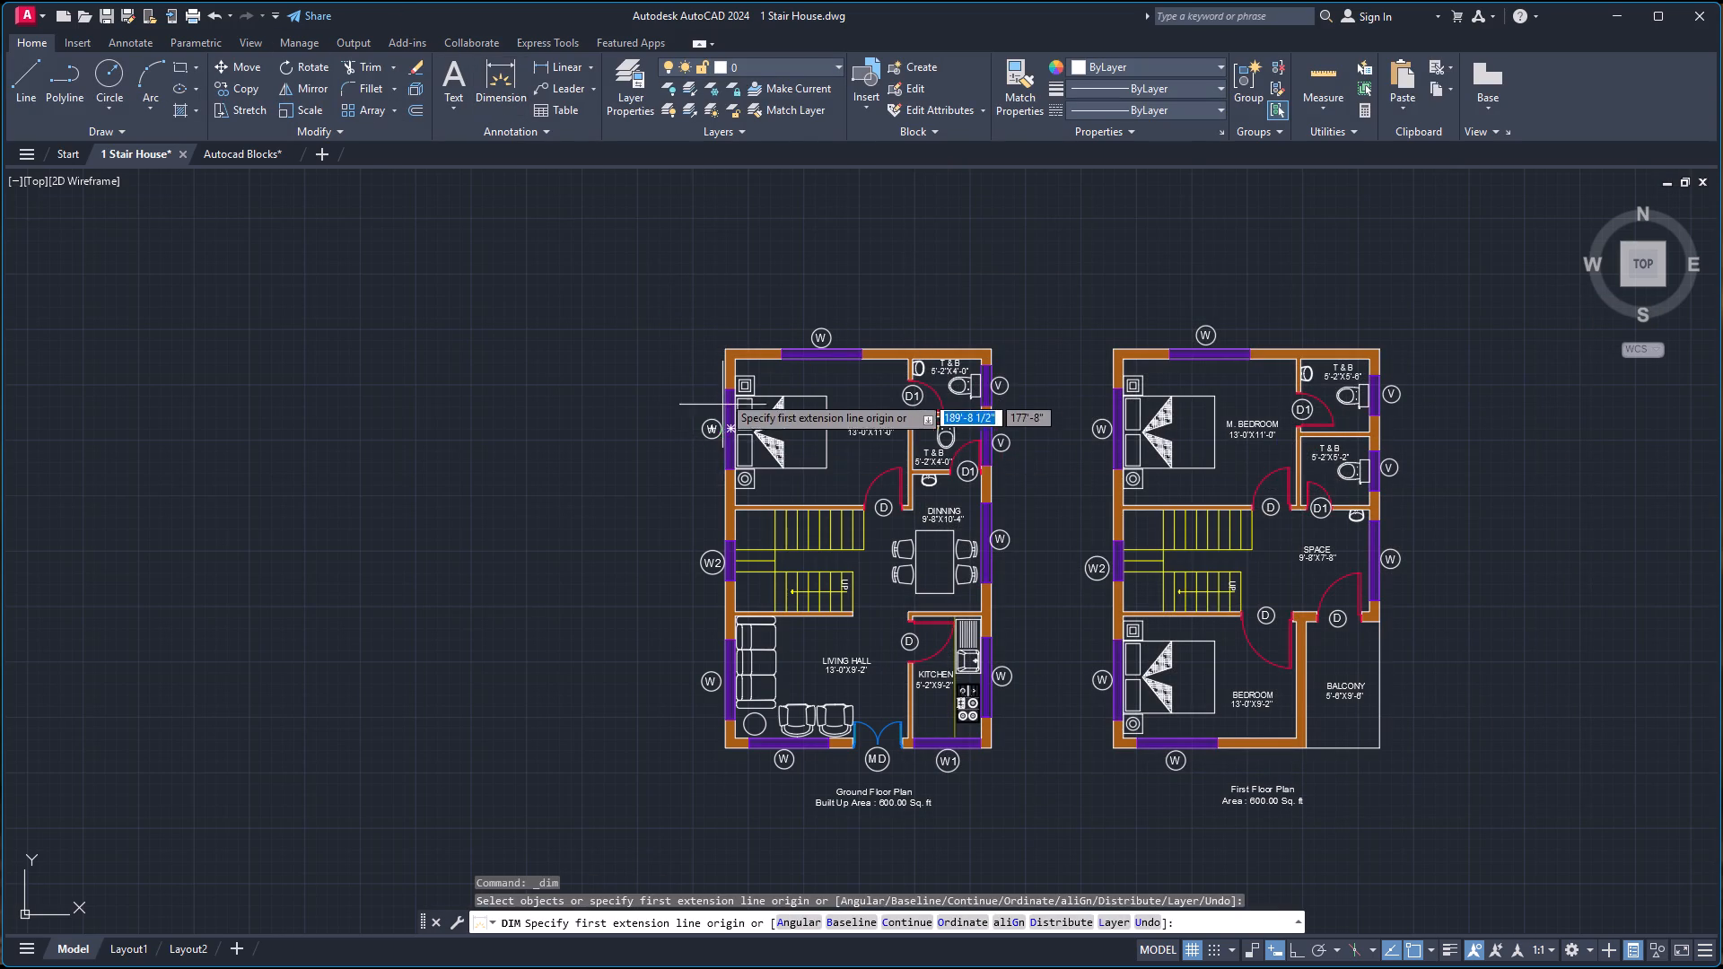
scroll(722, 379, "up", 2)
left_click(722, 307)
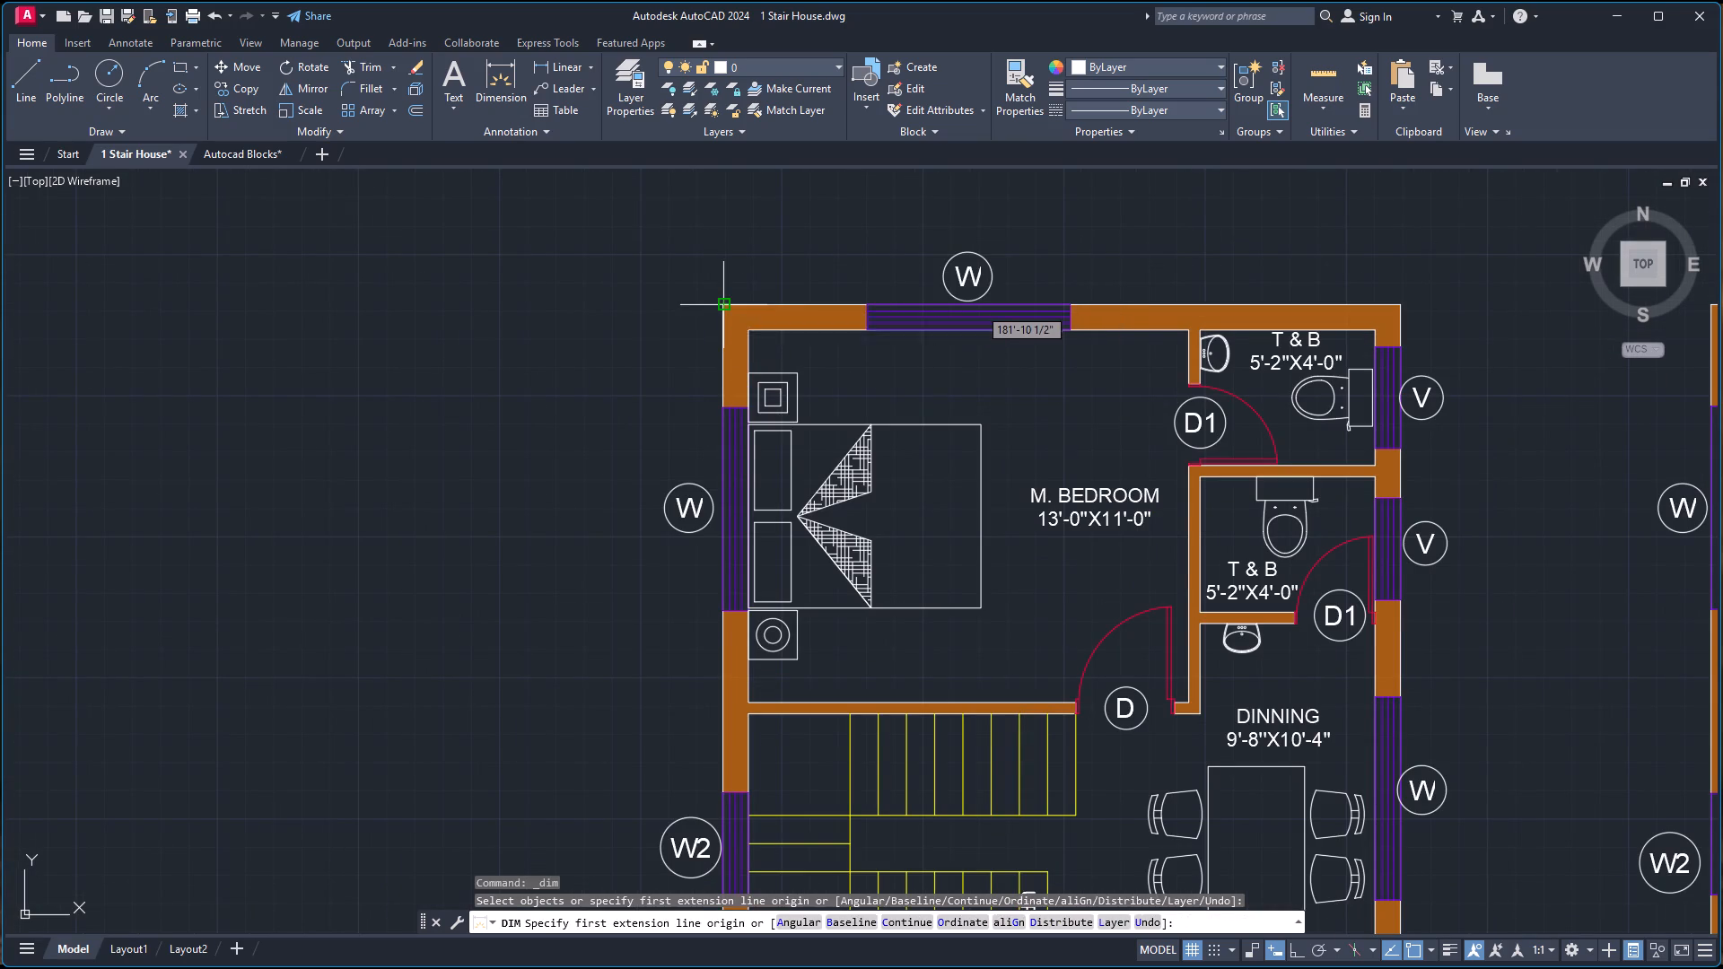
left_click(1402, 305)
left_click(1396, 237)
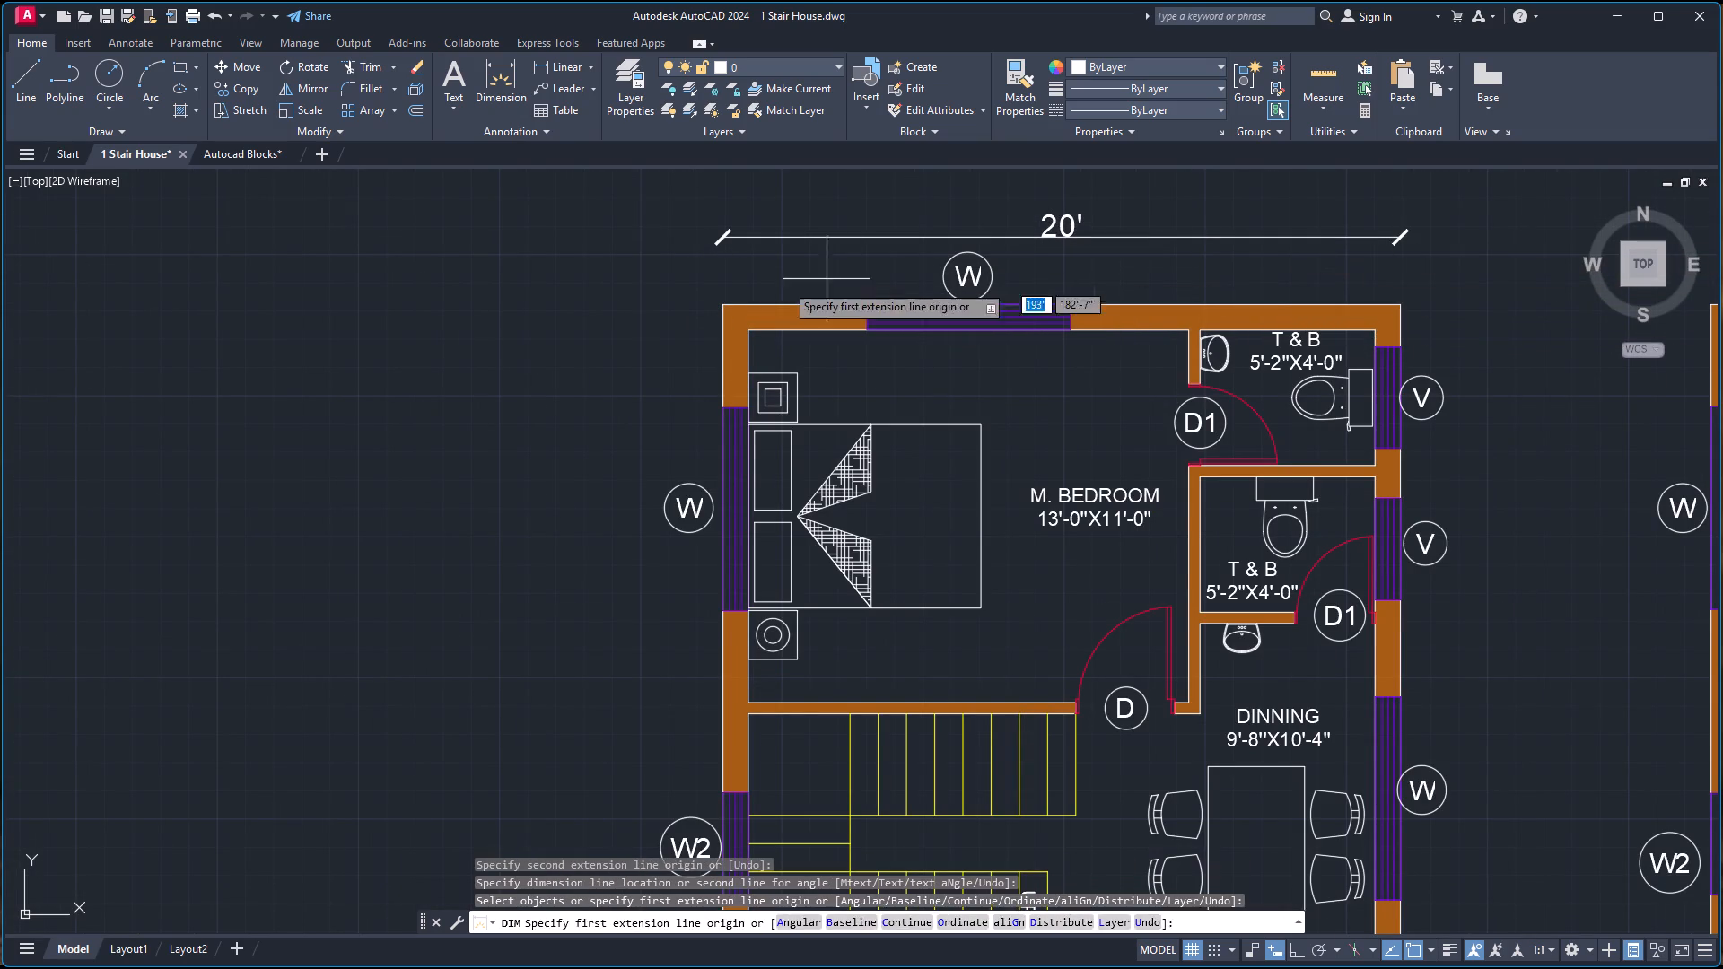
Dimension the Ground Floor Plan's overall length between its west outer corners, placing the dimension line just beyond the window labels.
left_click(728, 305)
scroll(730, 303, "down", 4)
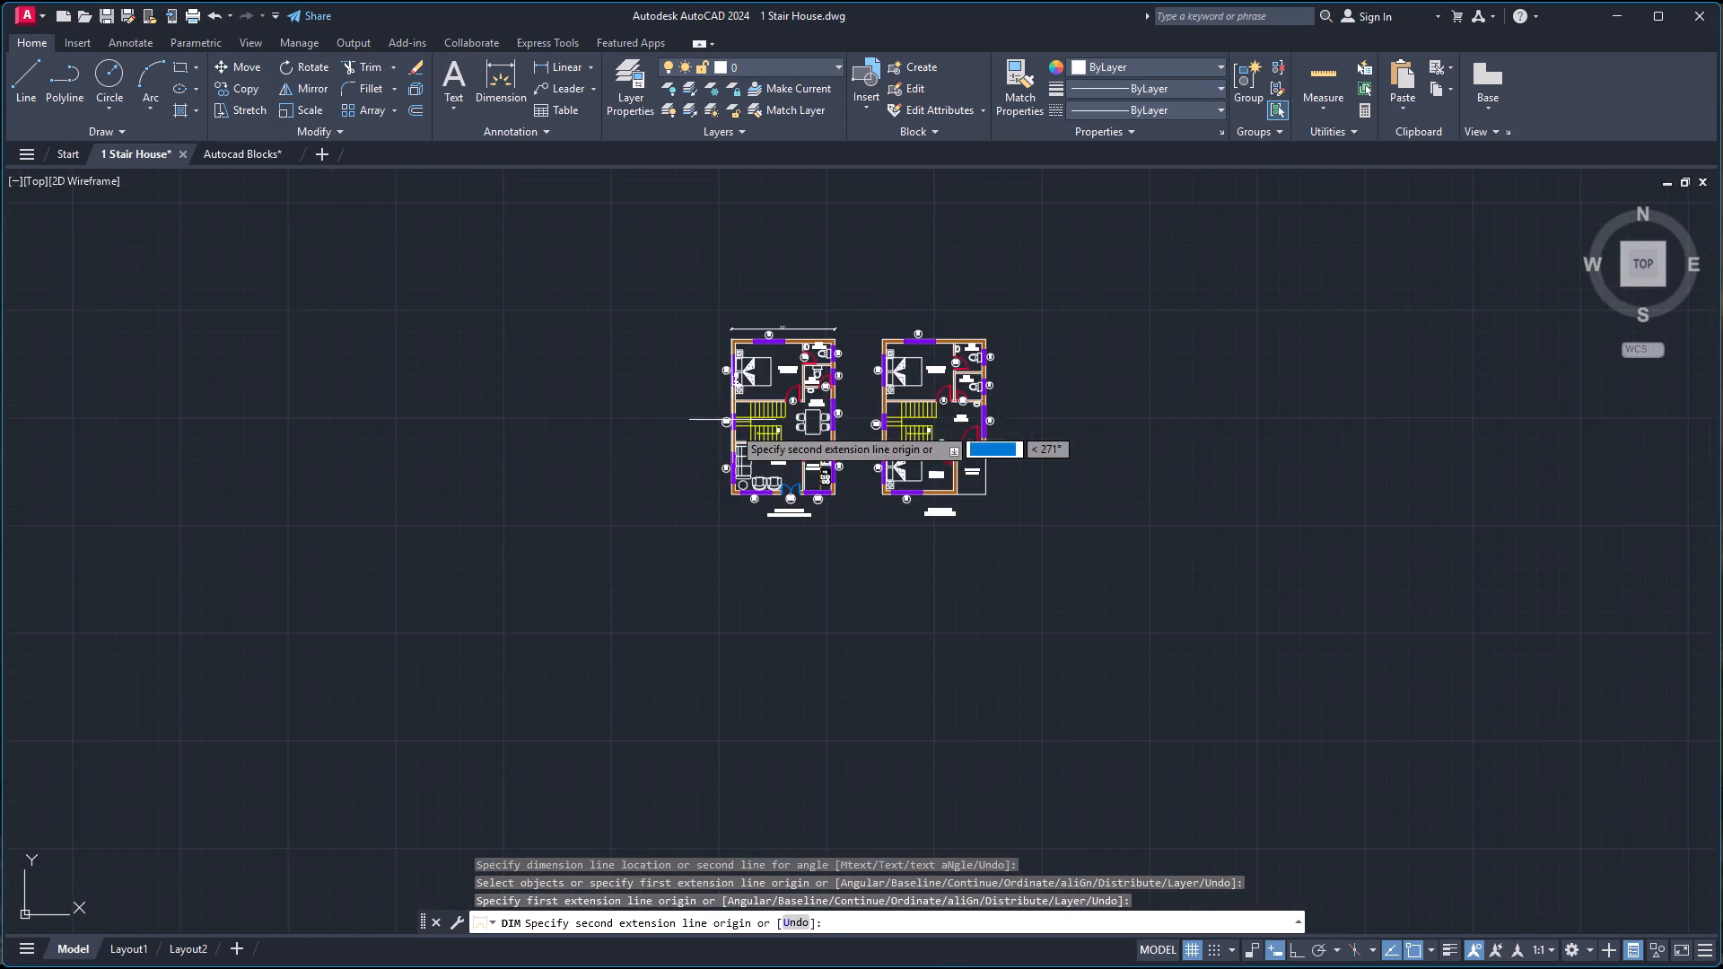
scroll(731, 449, "up", 2)
scroll(730, 540, "up", 2)
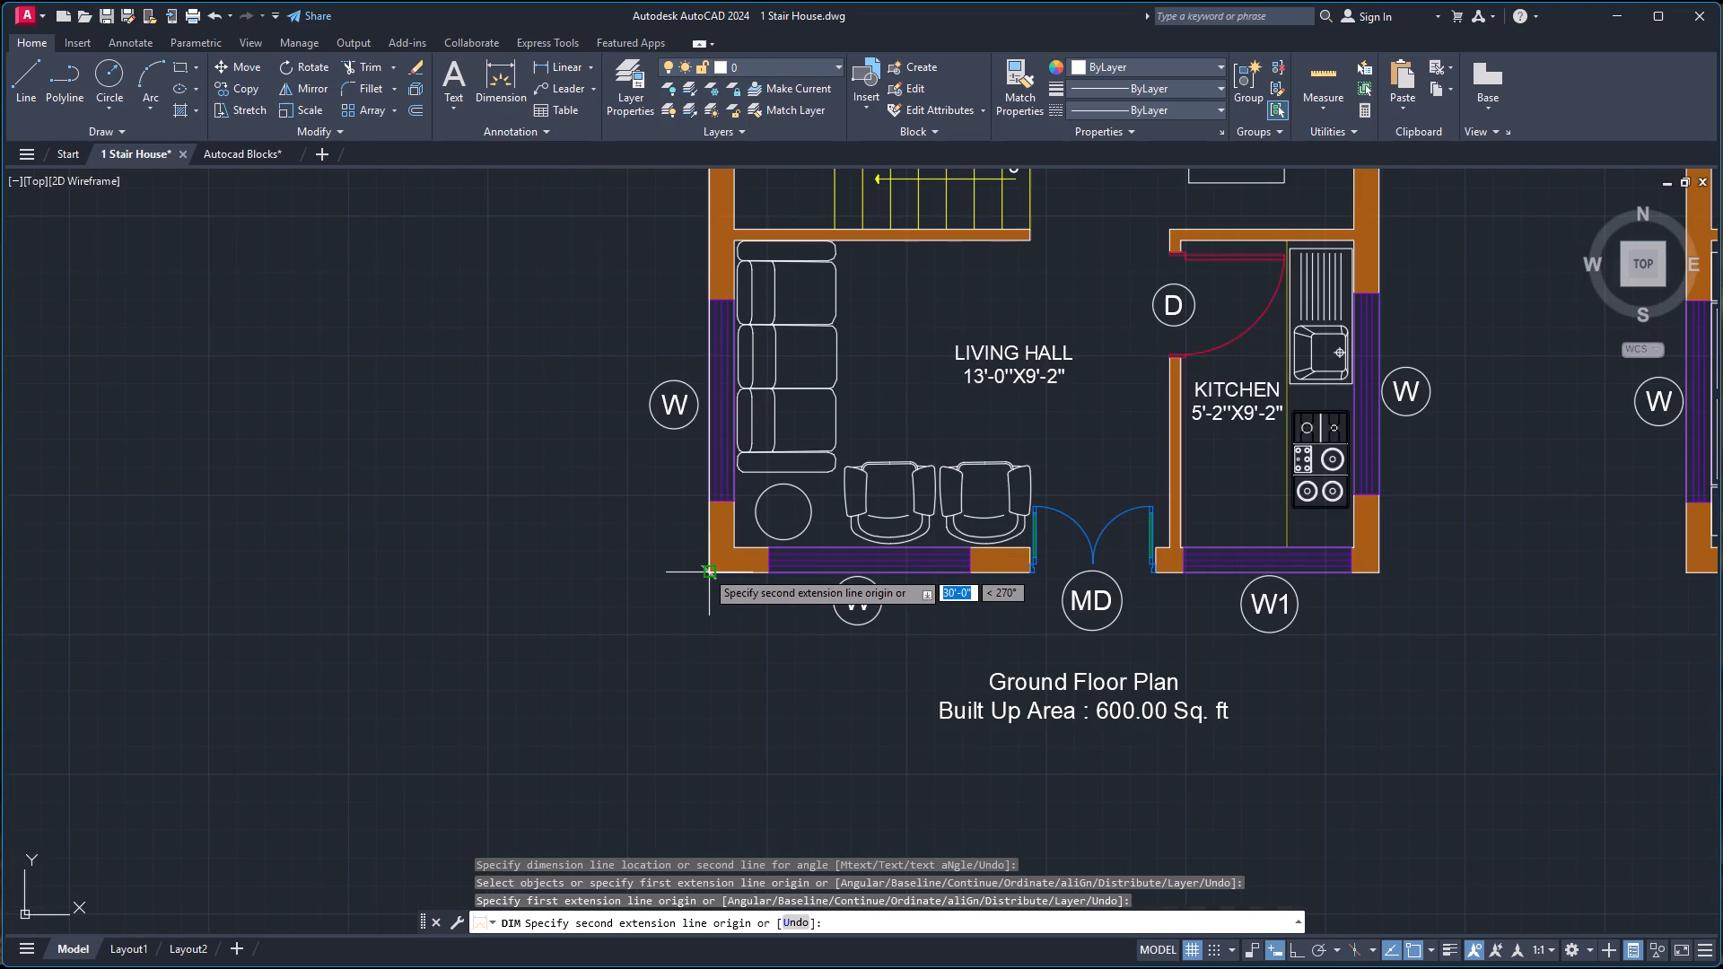
left_click(704, 566)
scroll(650, 553, "down", 3)
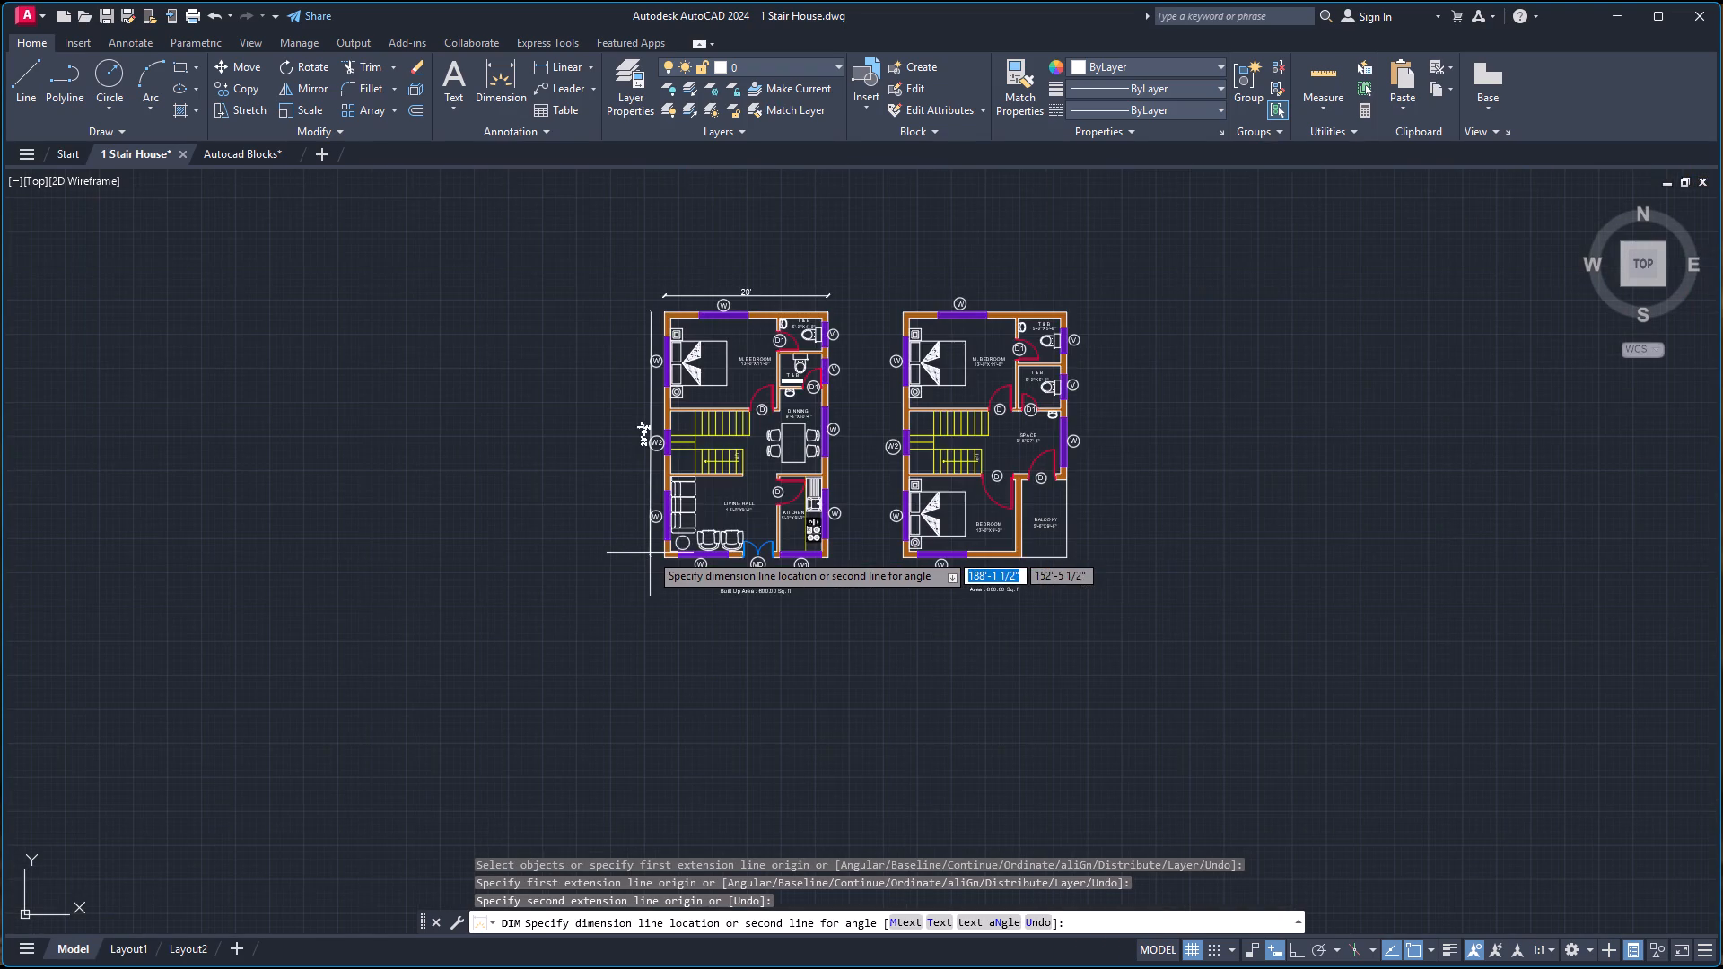
scroll(650, 553, "up", 2)
key("ctrl+z")
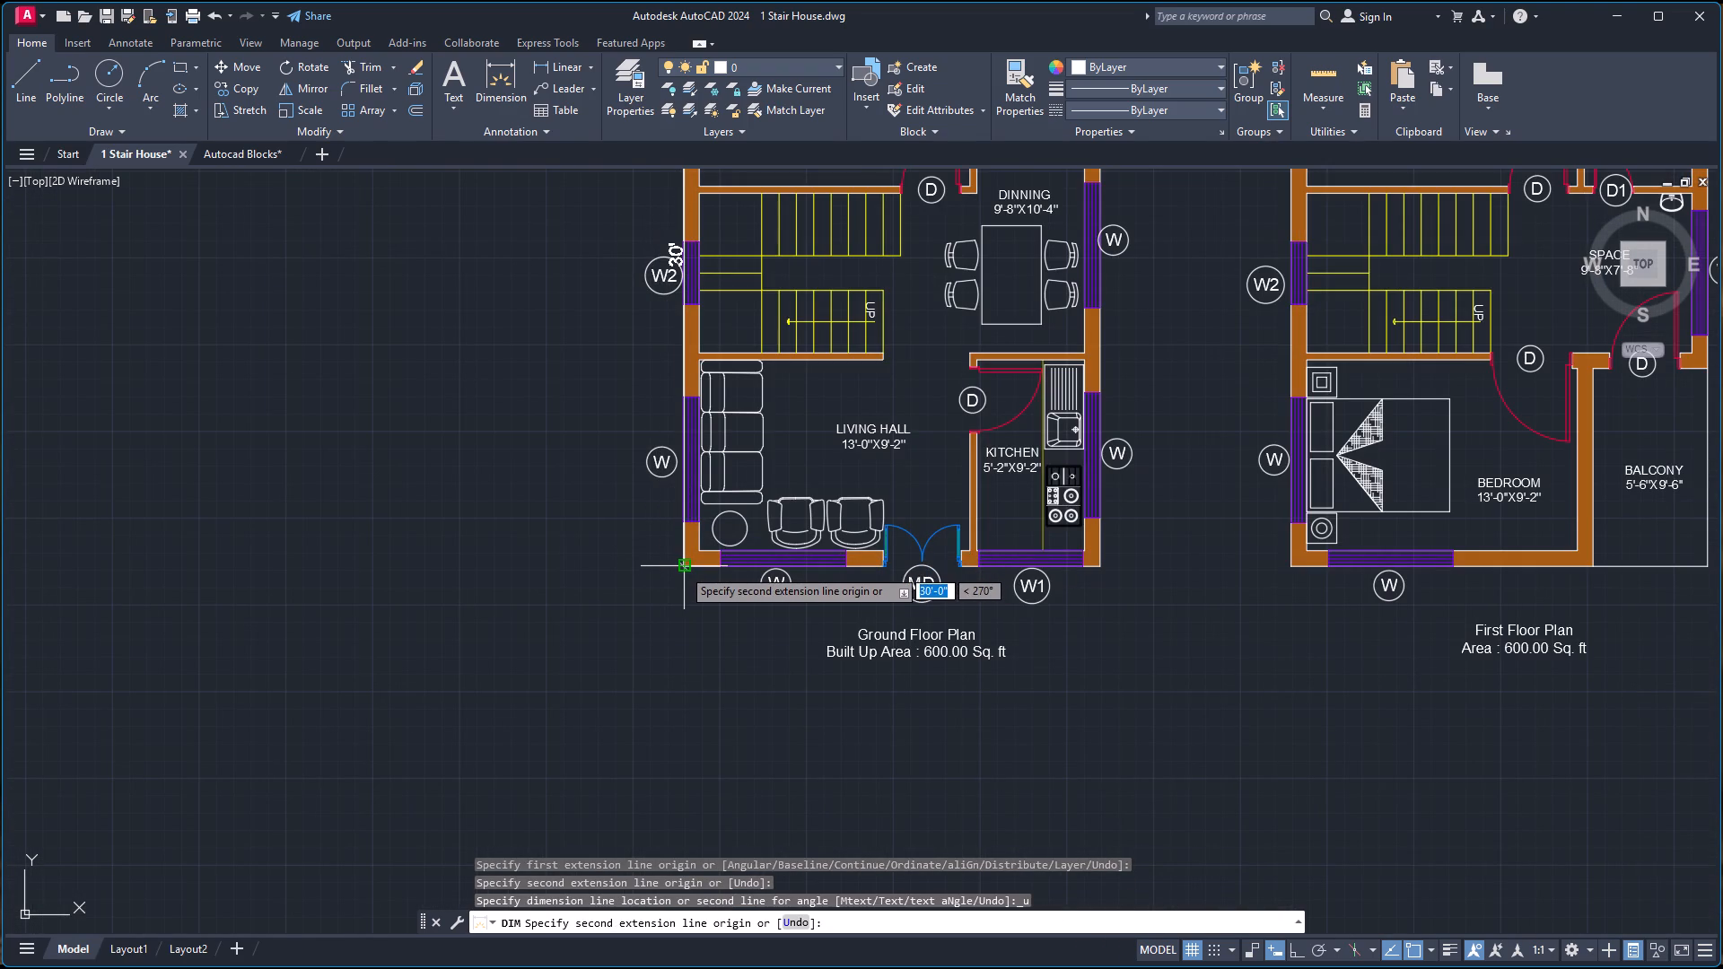
scroll(682, 564, "up", 2)
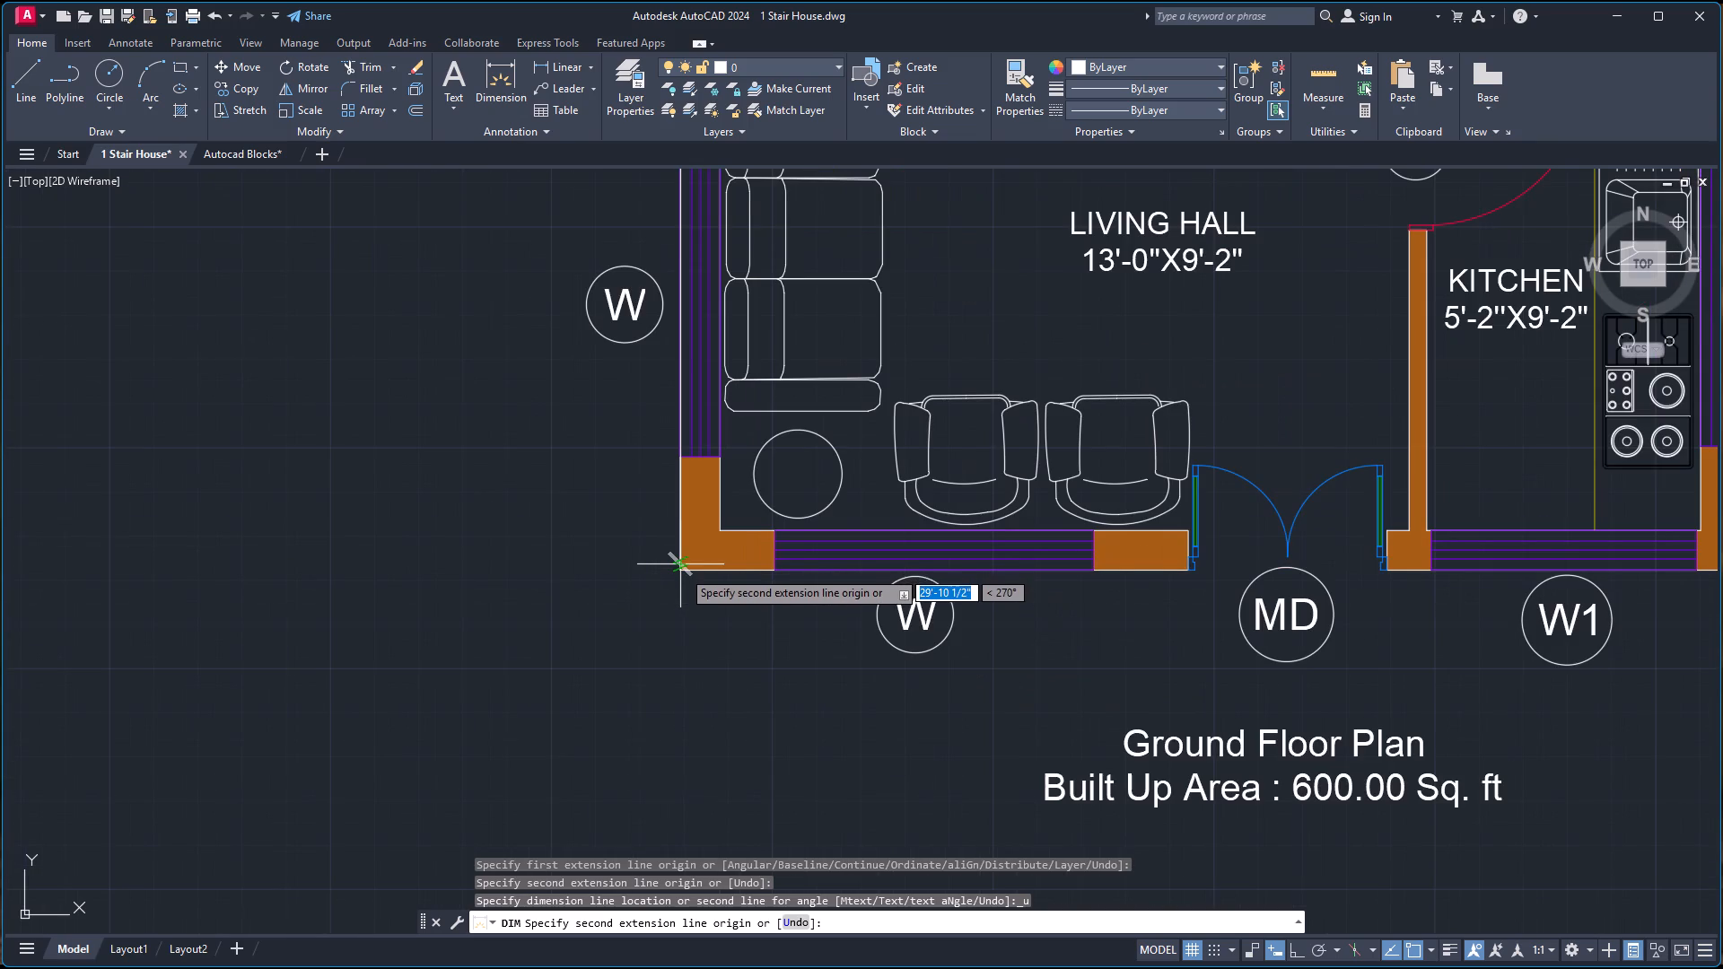
left_click(682, 572)
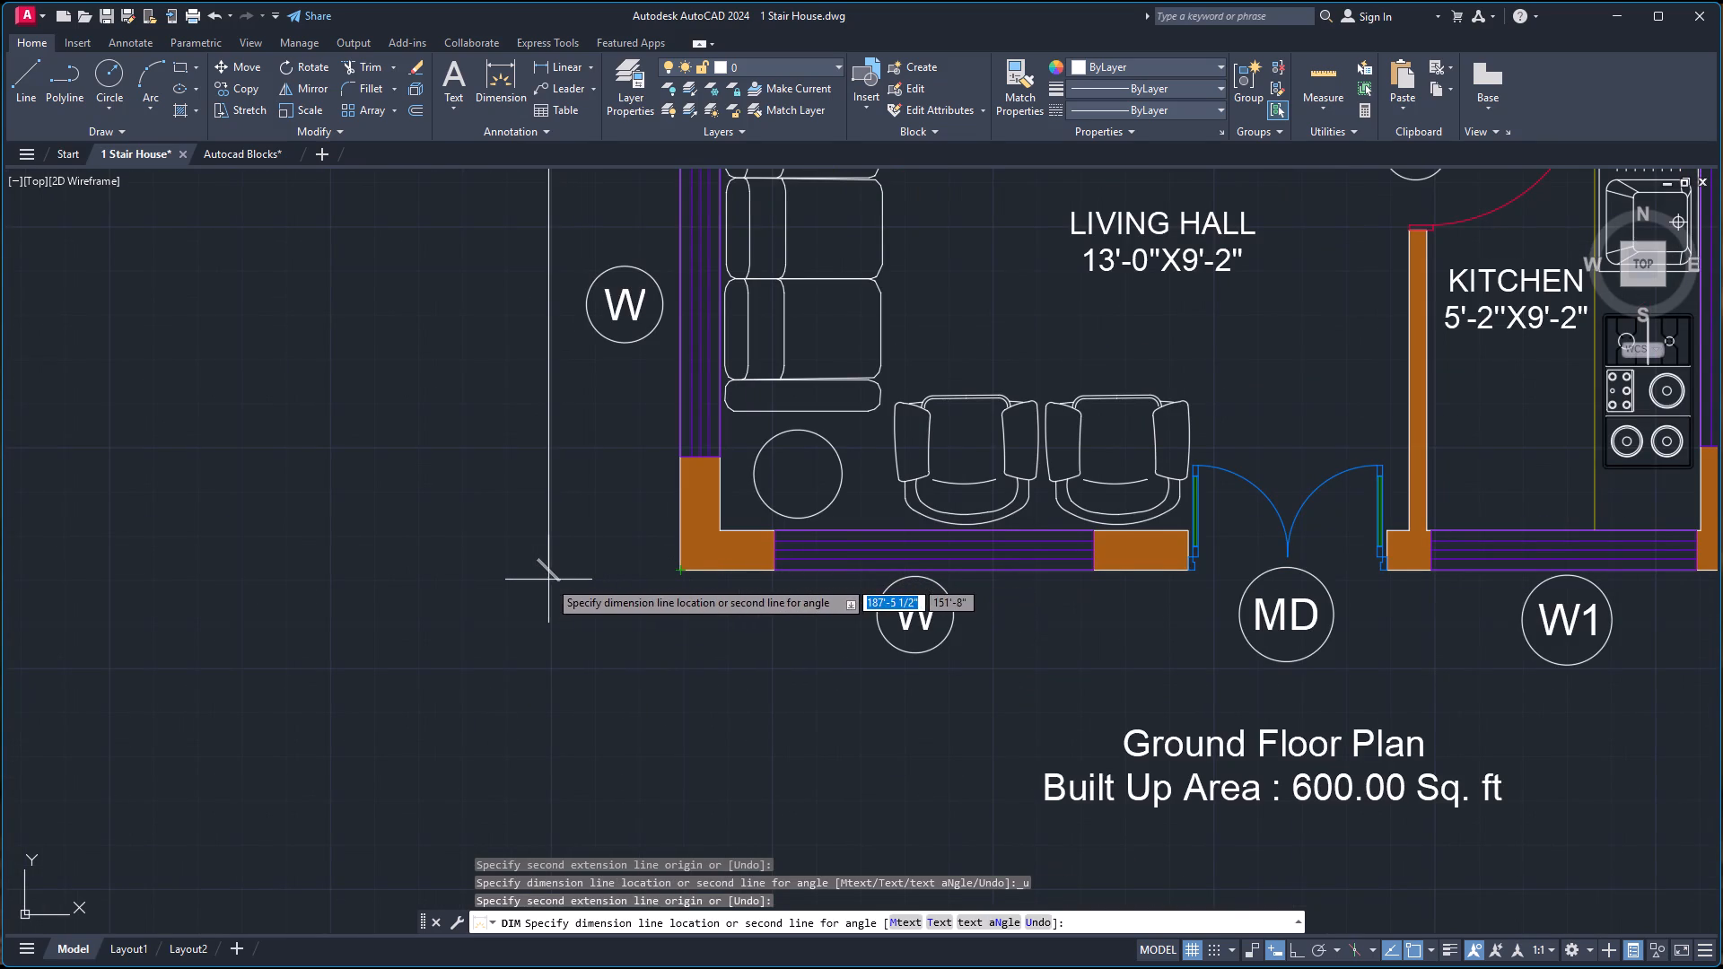
left_click(548, 580)
Dimension the First Floor Plan's overall width between its north outer corners, placing the dimension line just beyond the W label.
scroll(670, 539, "down", 5)
scroll(1053, 361, "up", 2)
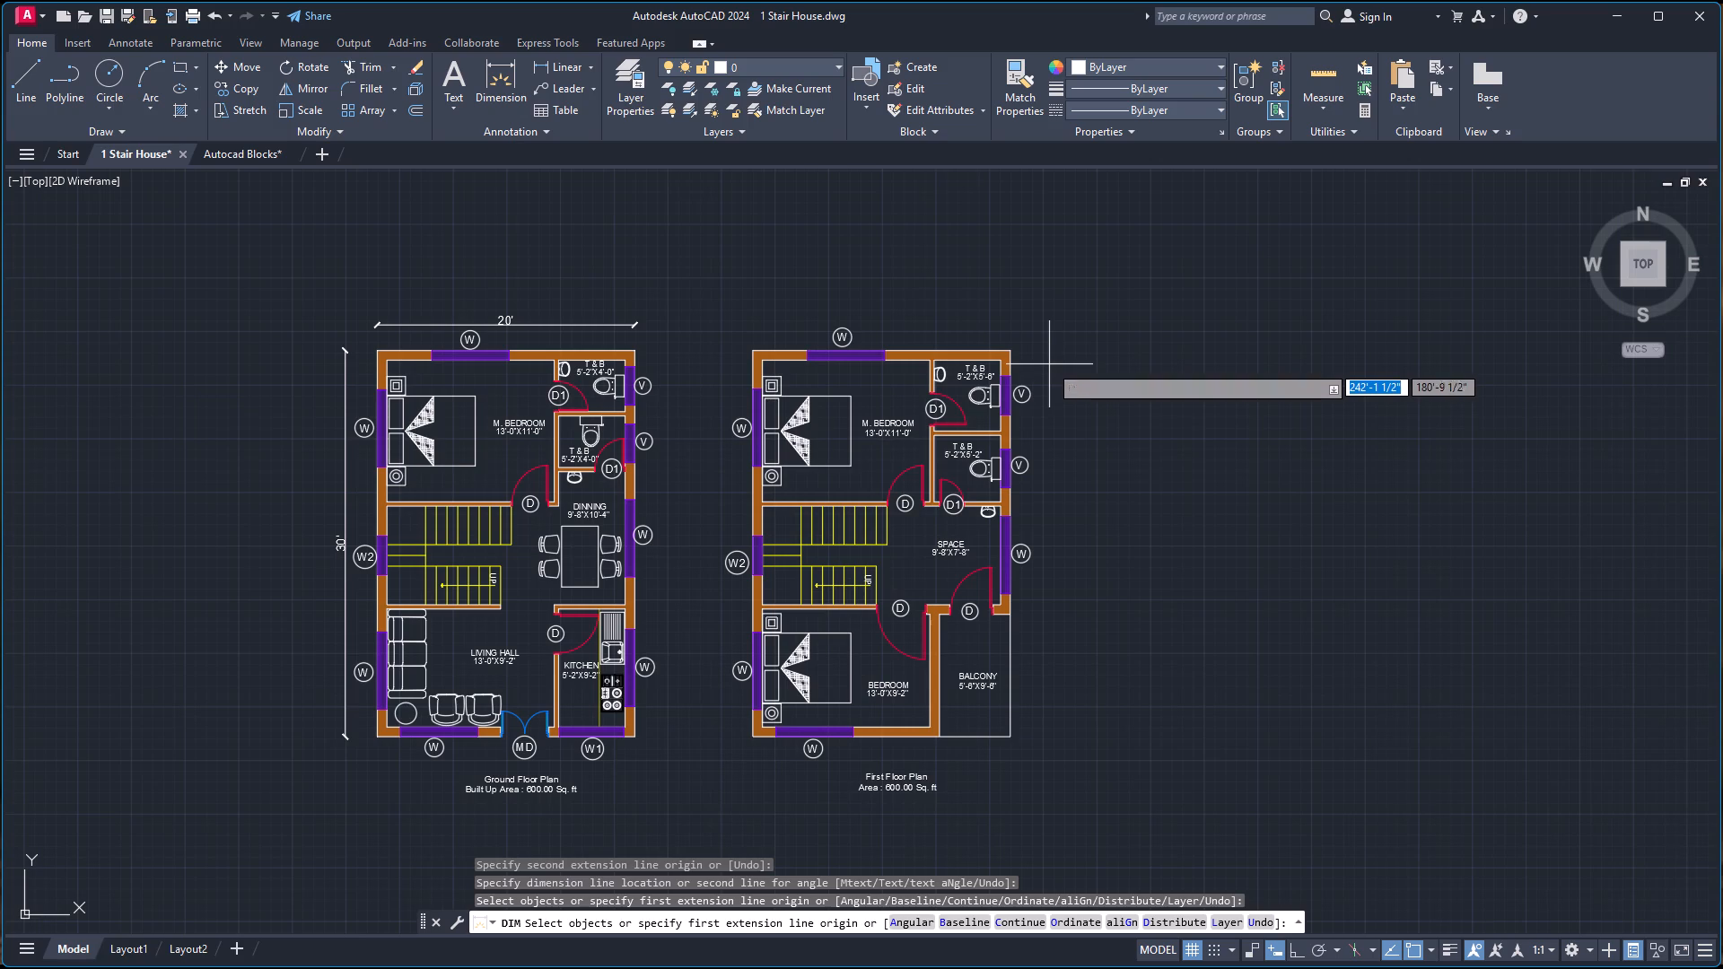
scroll(844, 330, "up", 2)
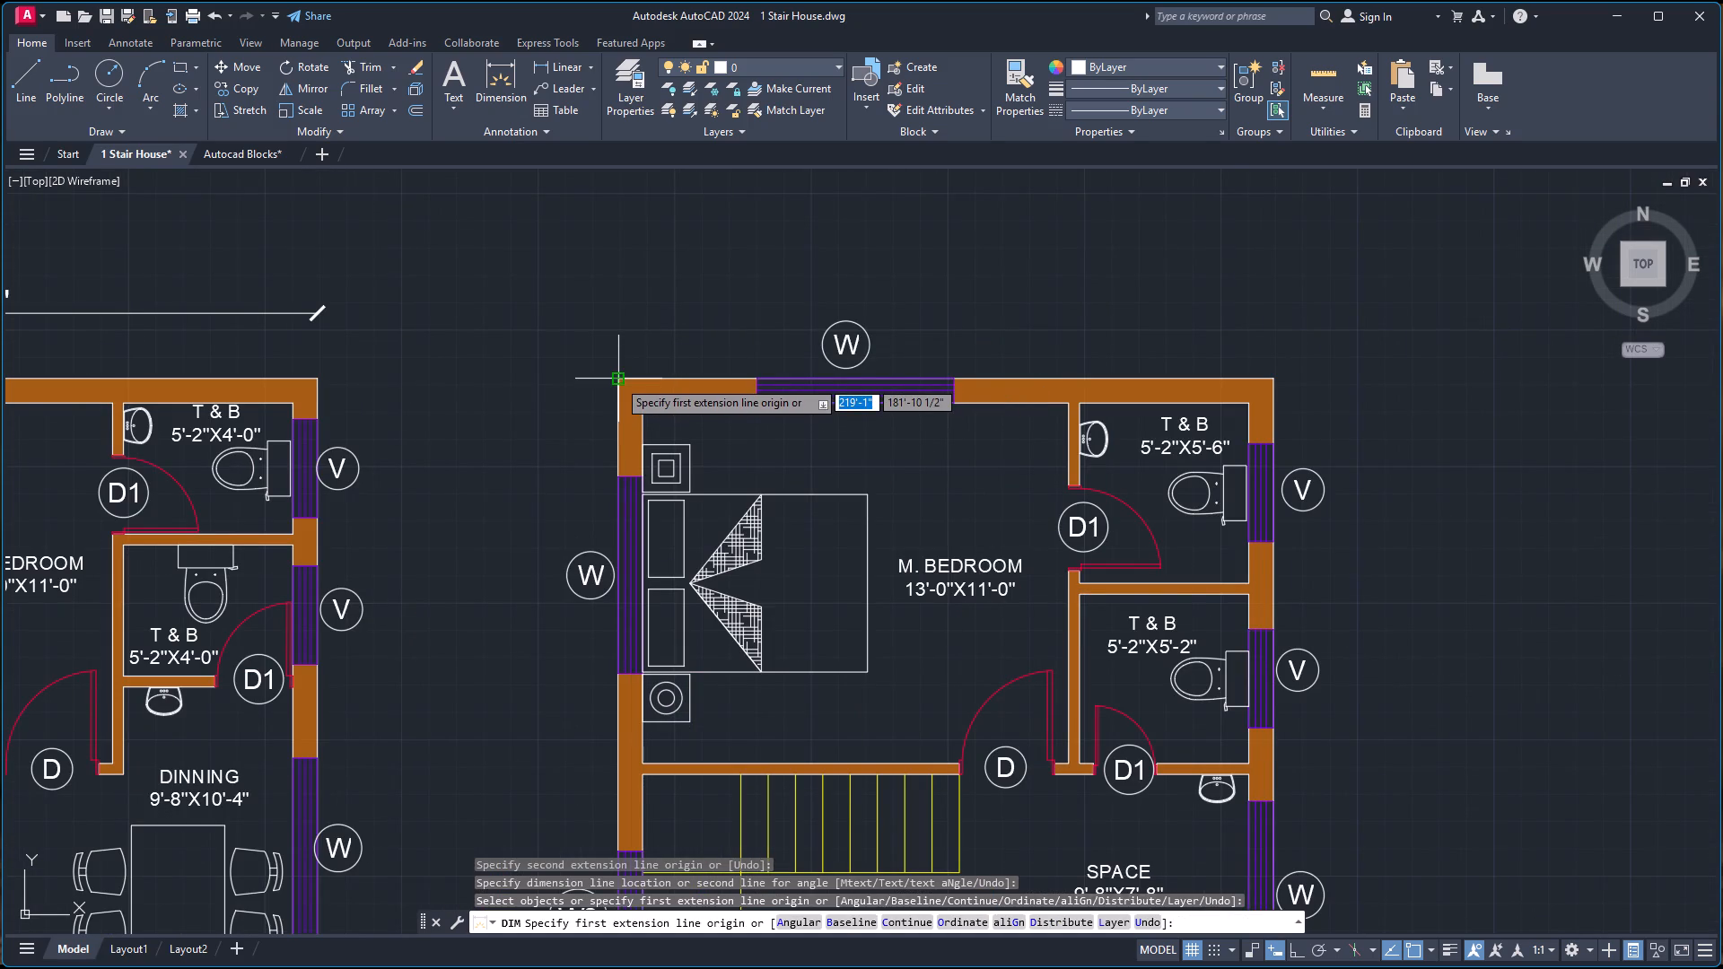
left_click(617, 380)
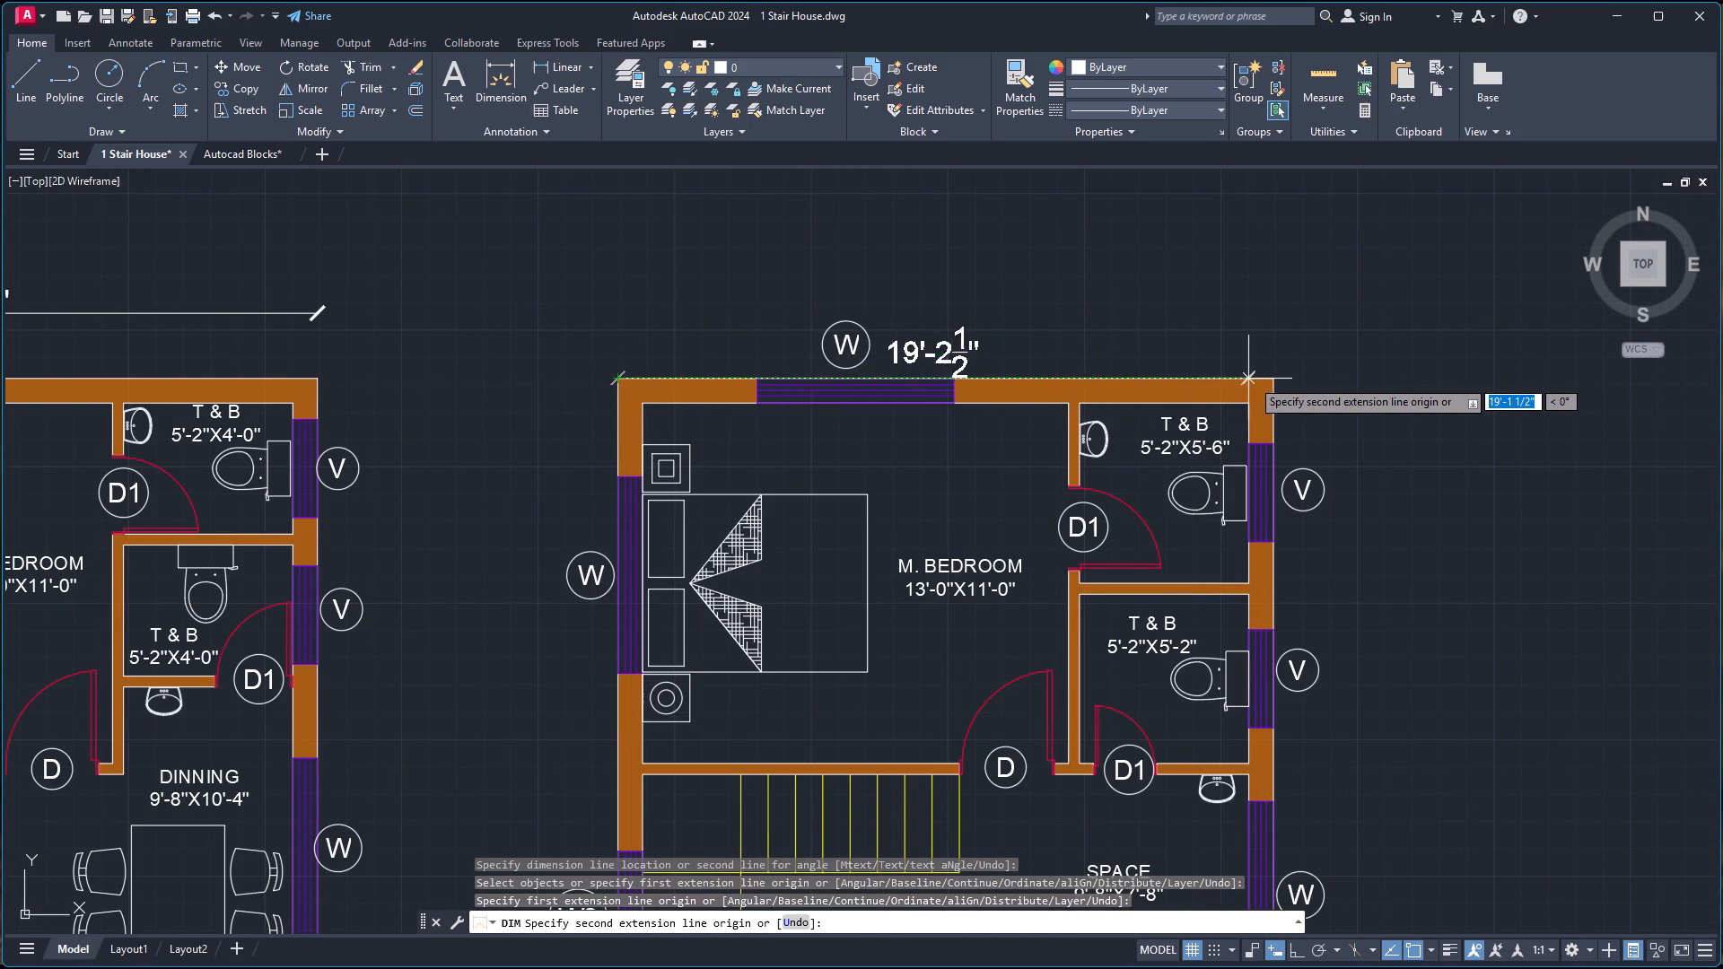
left_click(1273, 378)
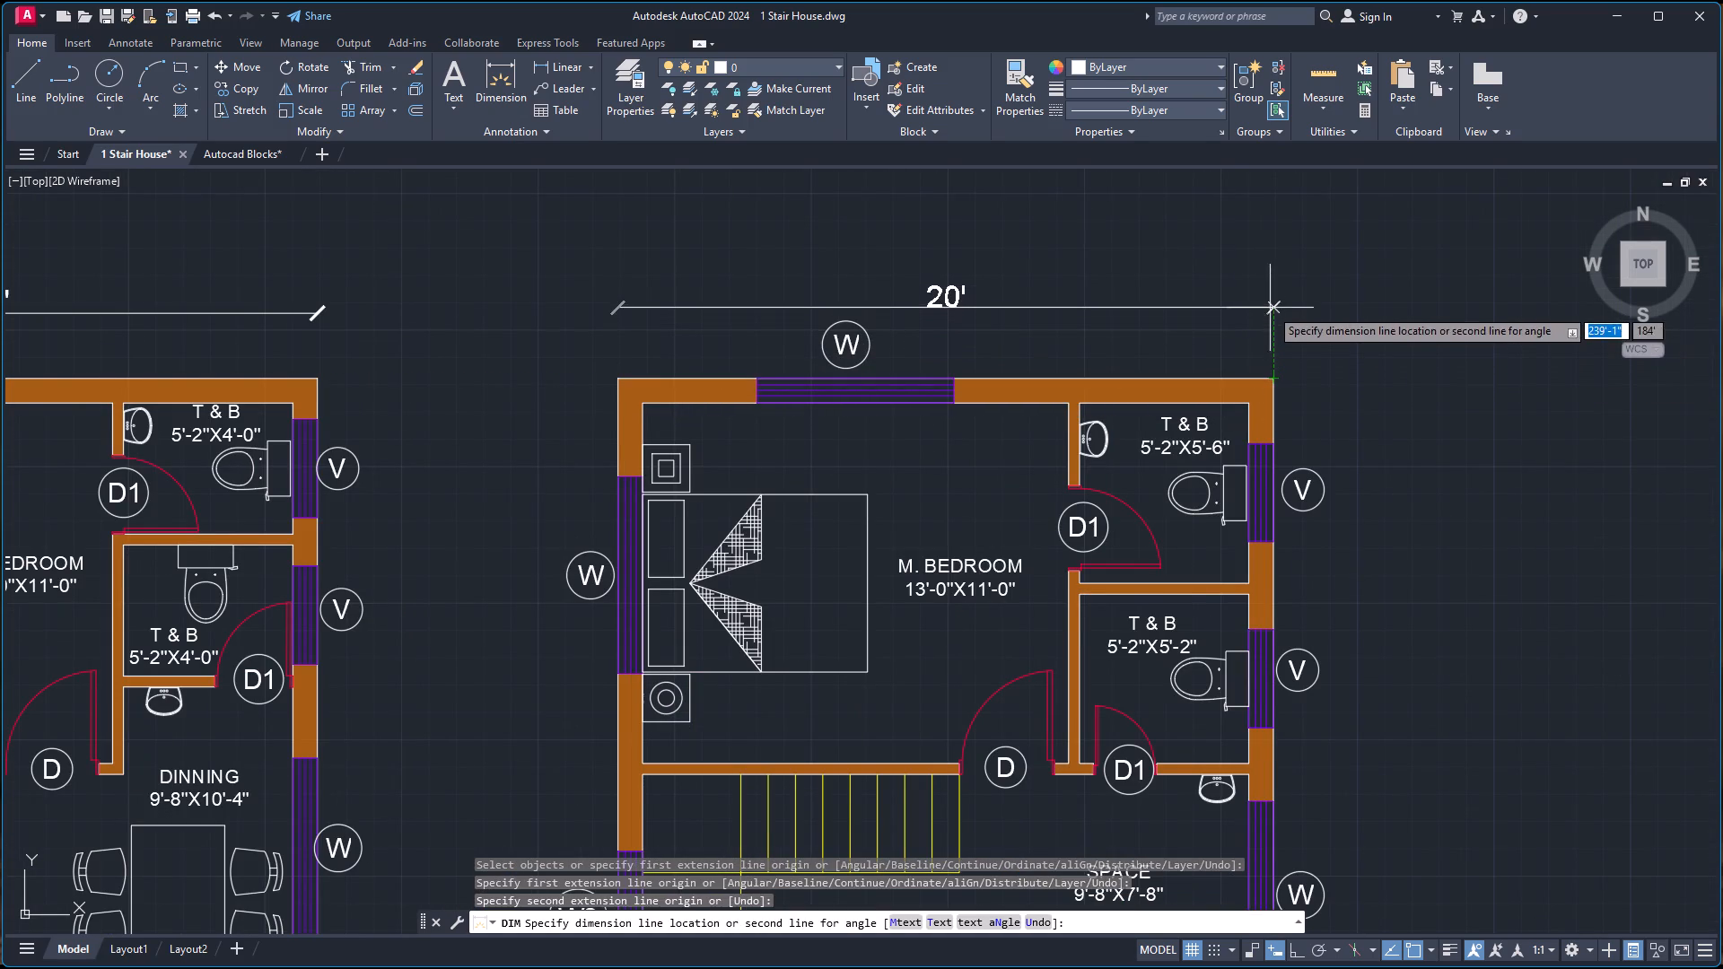
left_click(1270, 306)
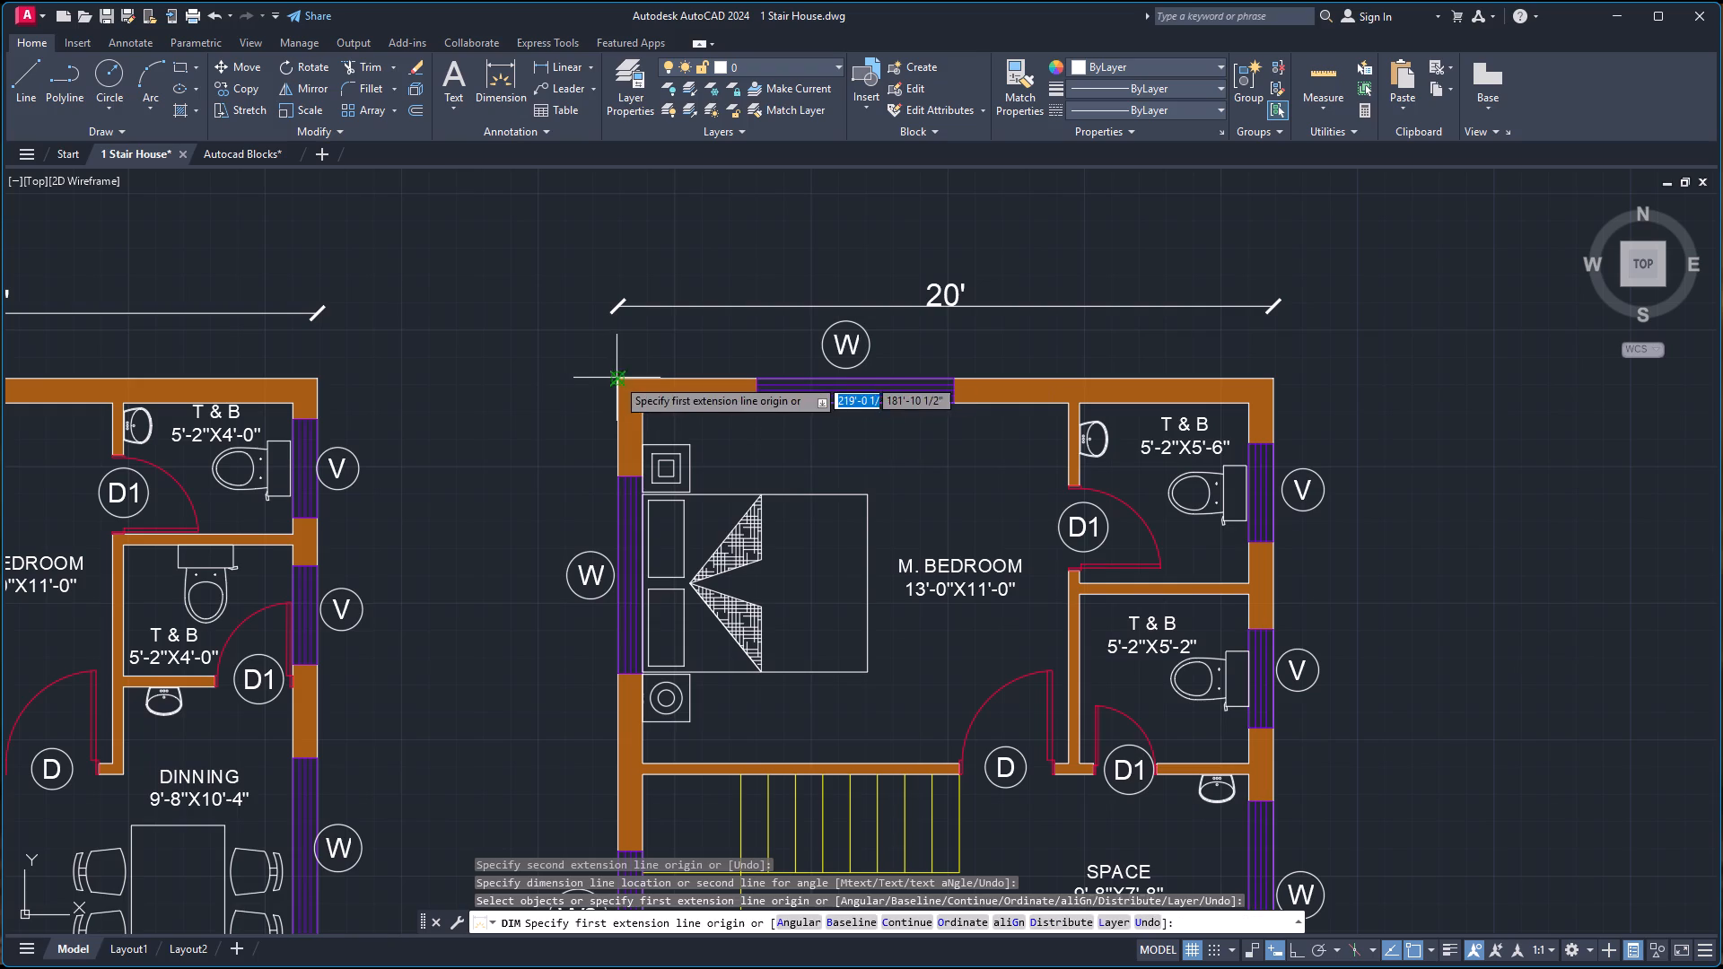
Dimension the First Floor Plan's overall length between its west outer corners, placing the dimension line just beyond the window labels.
left_click(618, 378)
scroll(606, 406, "down", 4)
scroll(608, 617, "up", 3)
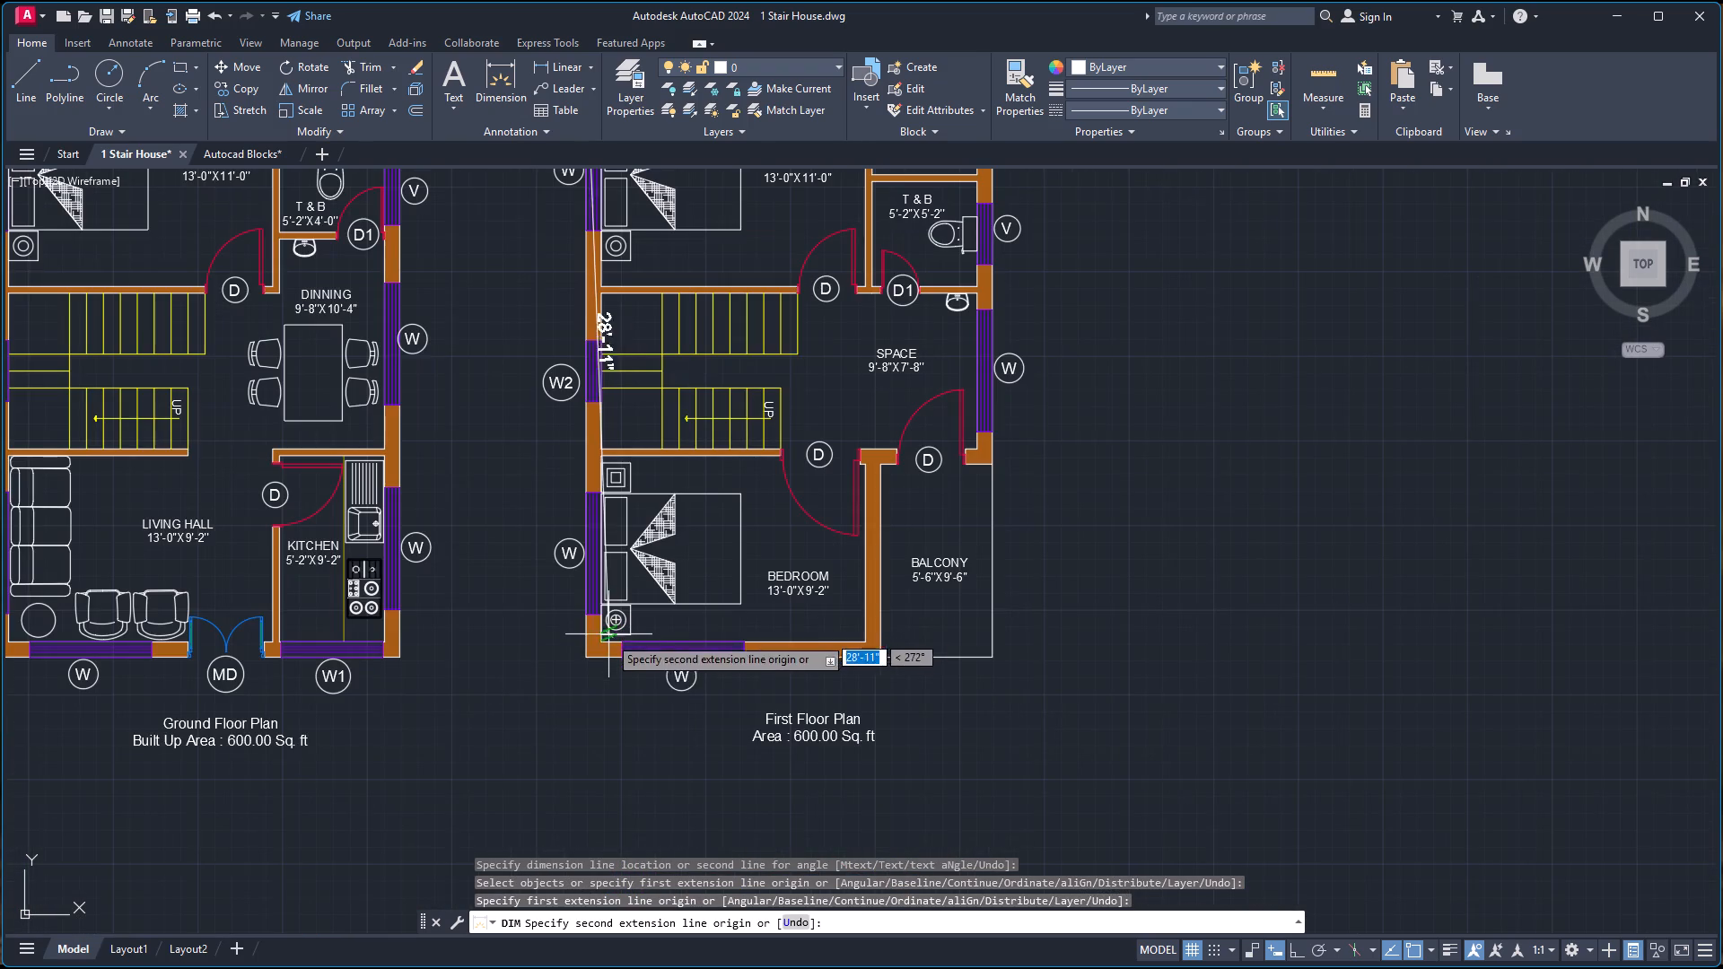
left_click(577, 653)
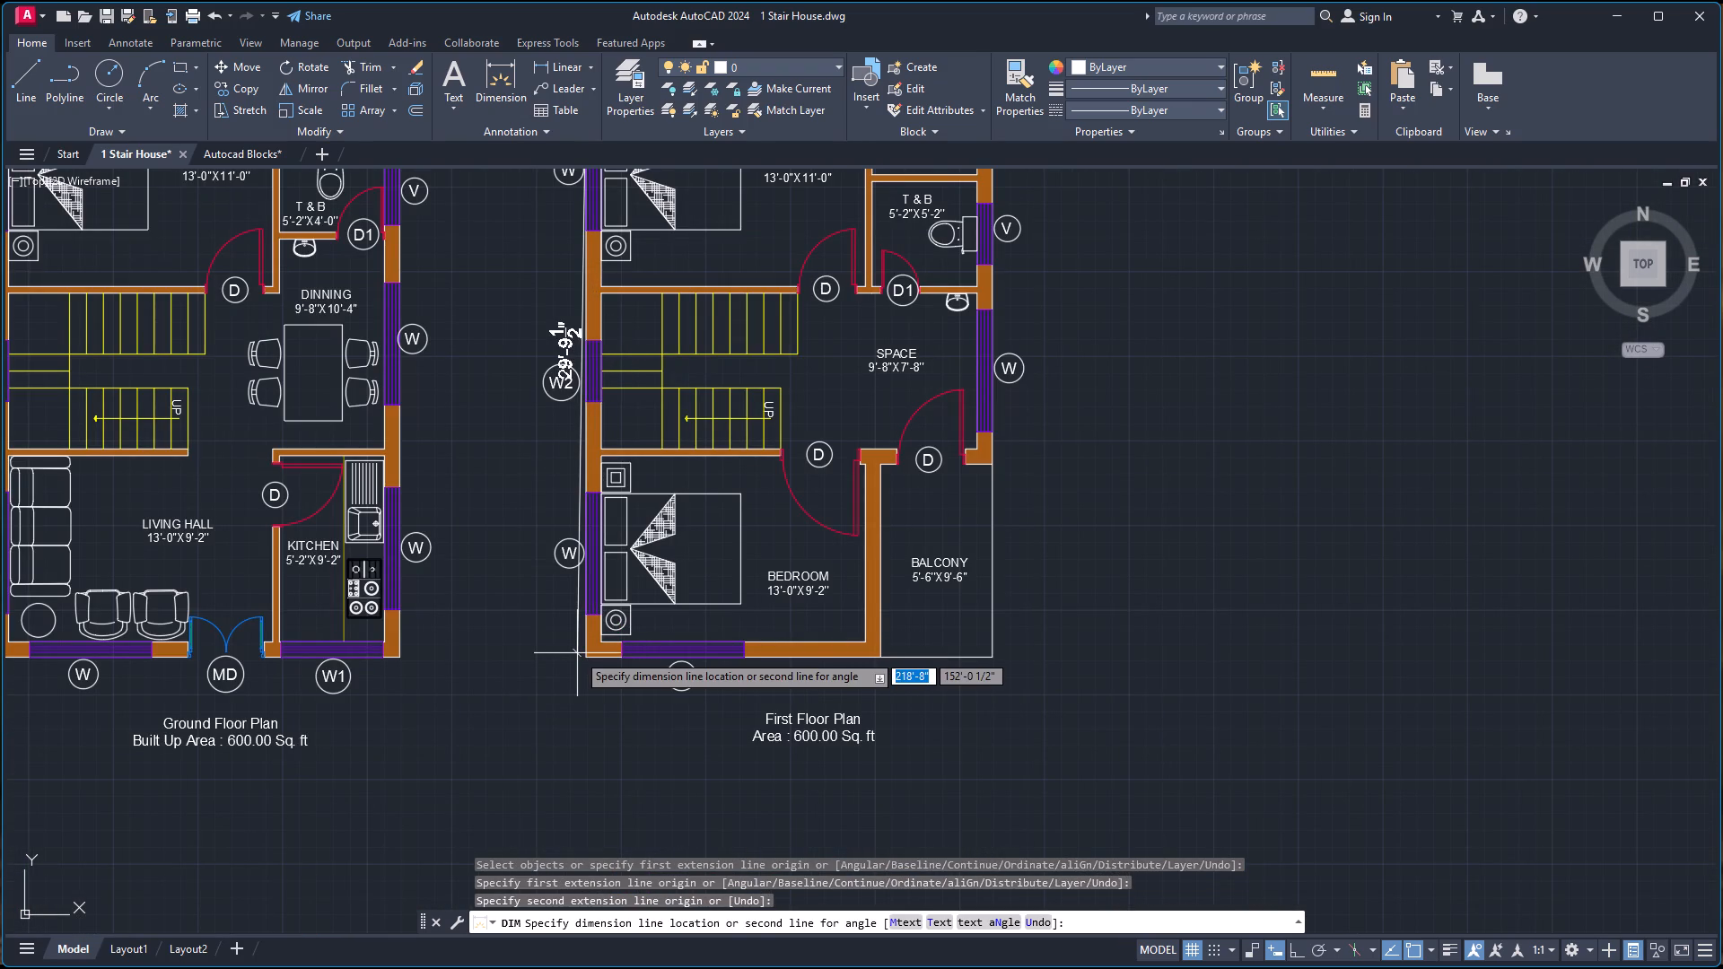
key("ctrl+z")
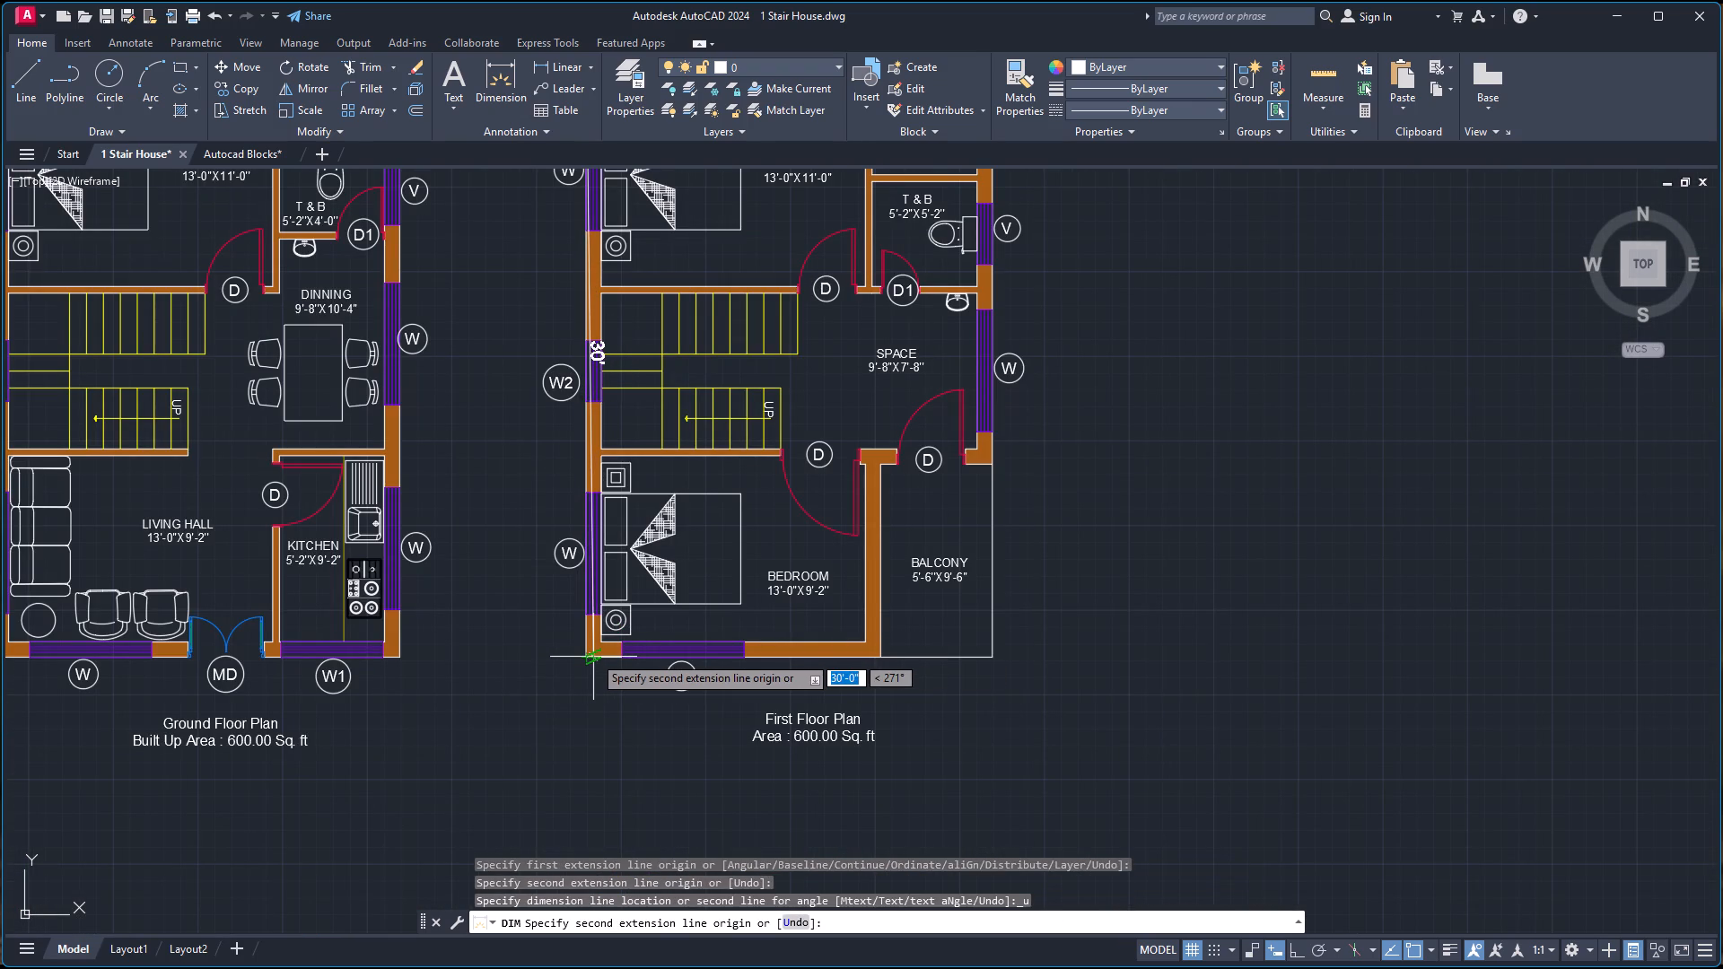
left_click(580, 653)
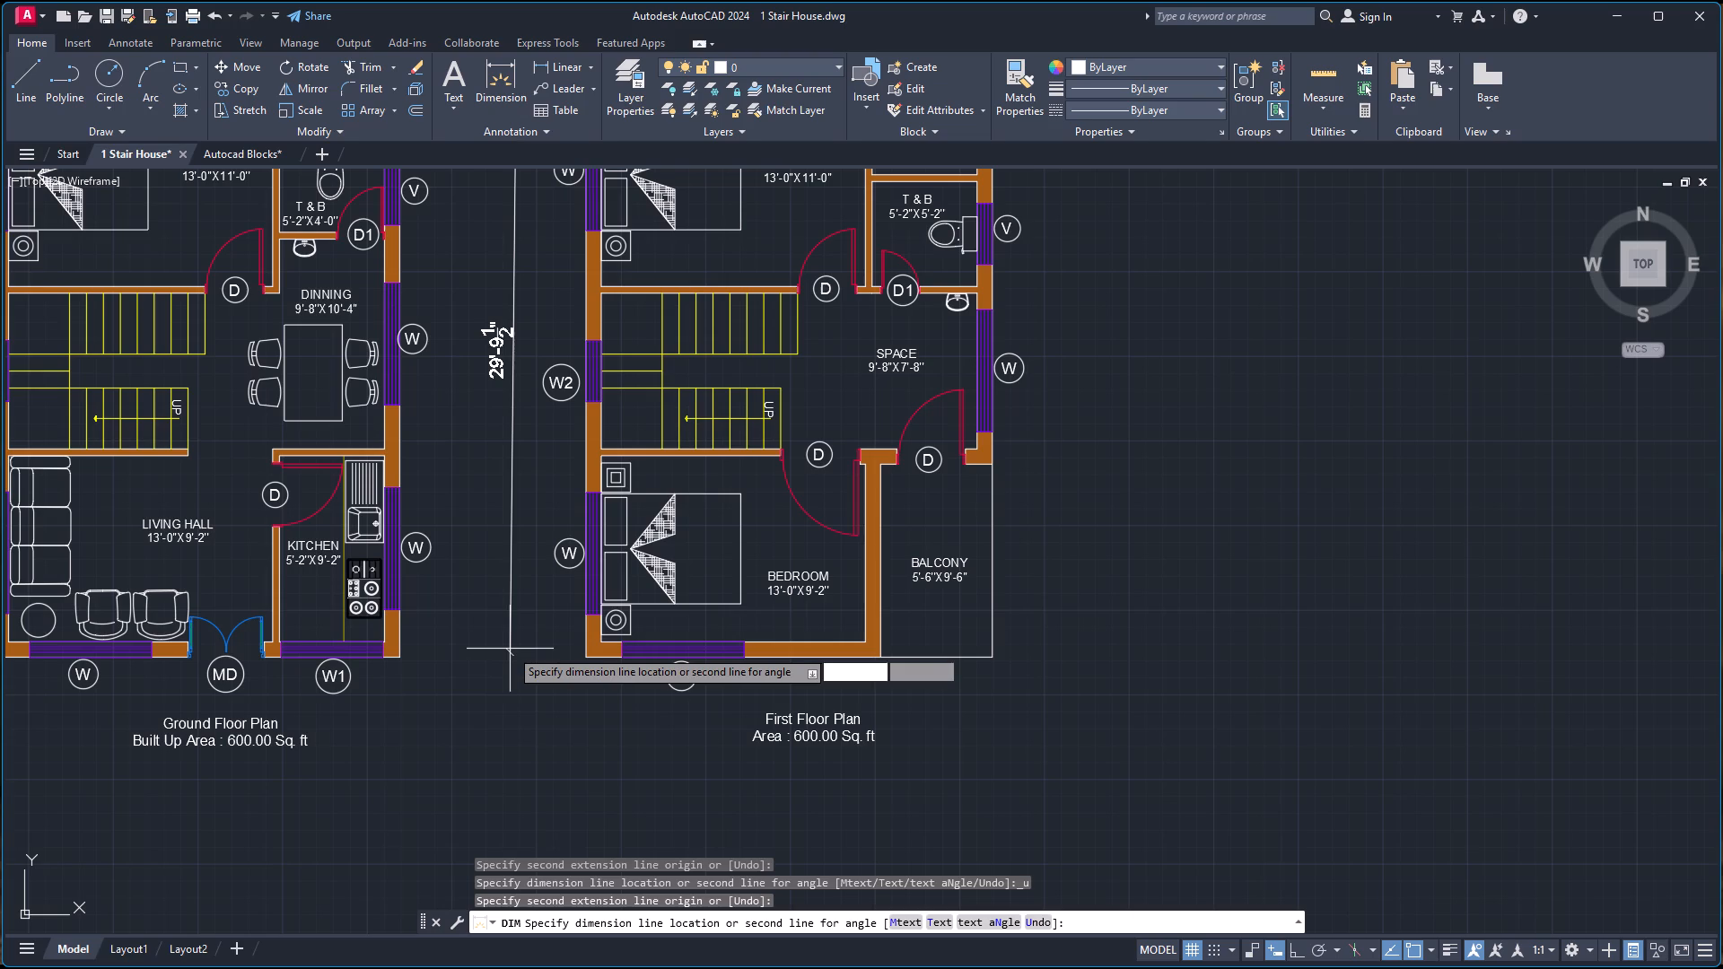
key("ctrl+z")
scroll(526, 645, "up", 3)
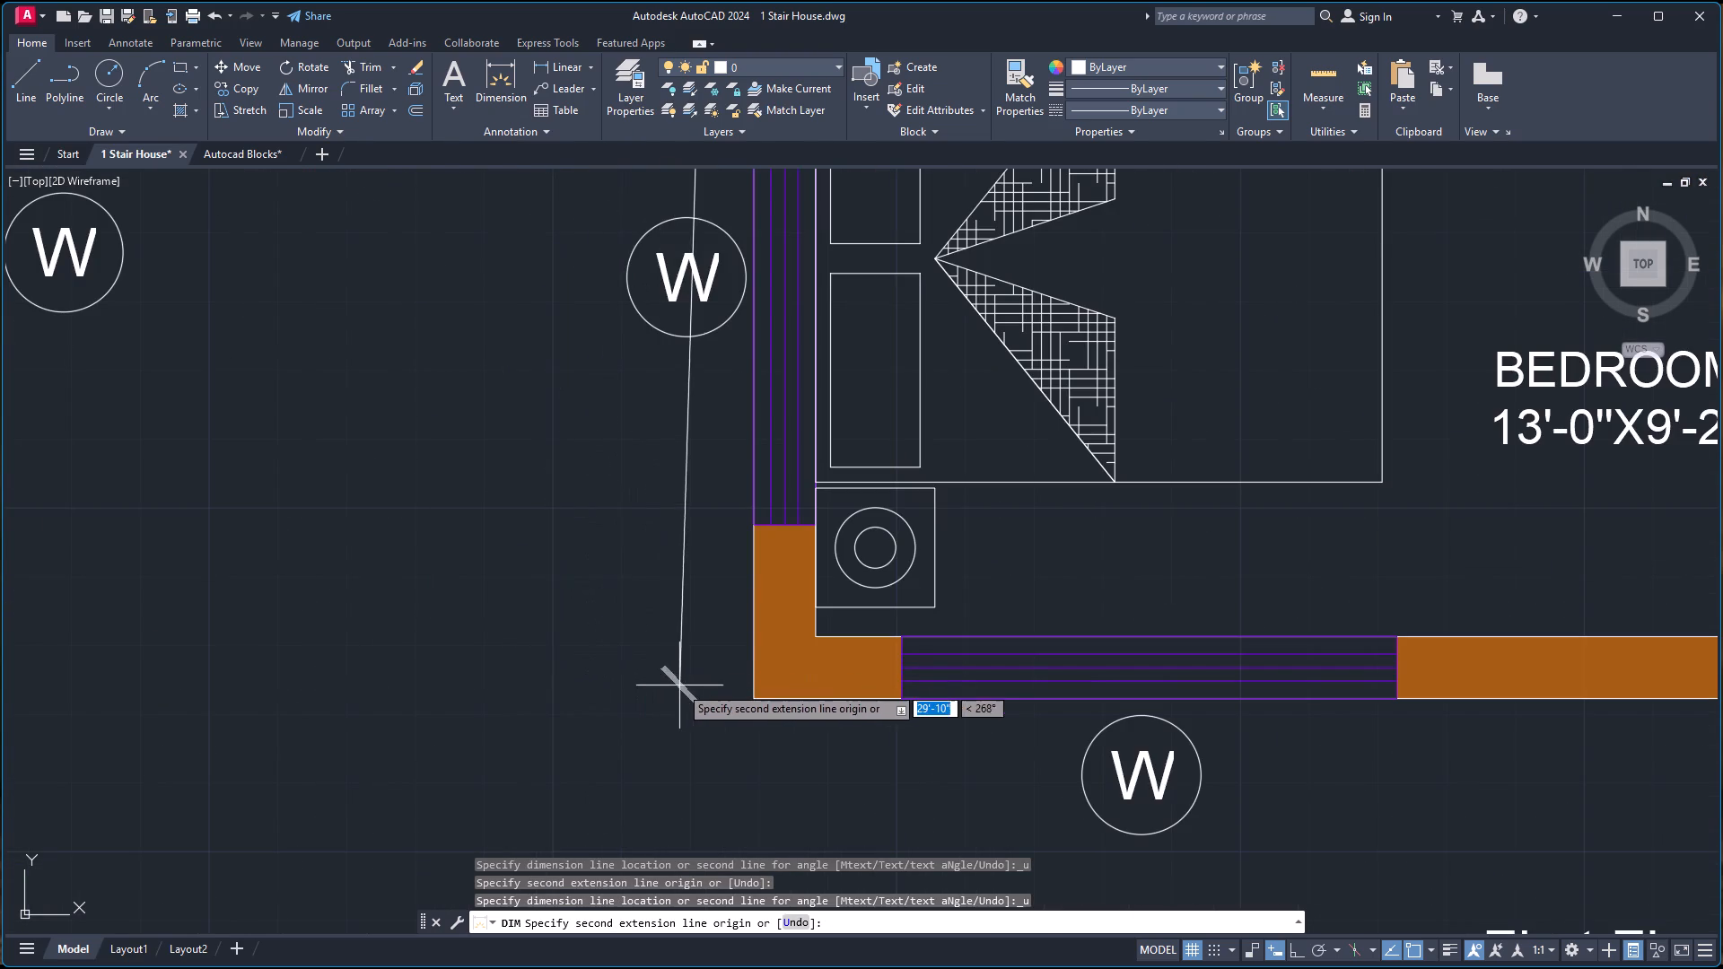
left_click(754, 701)
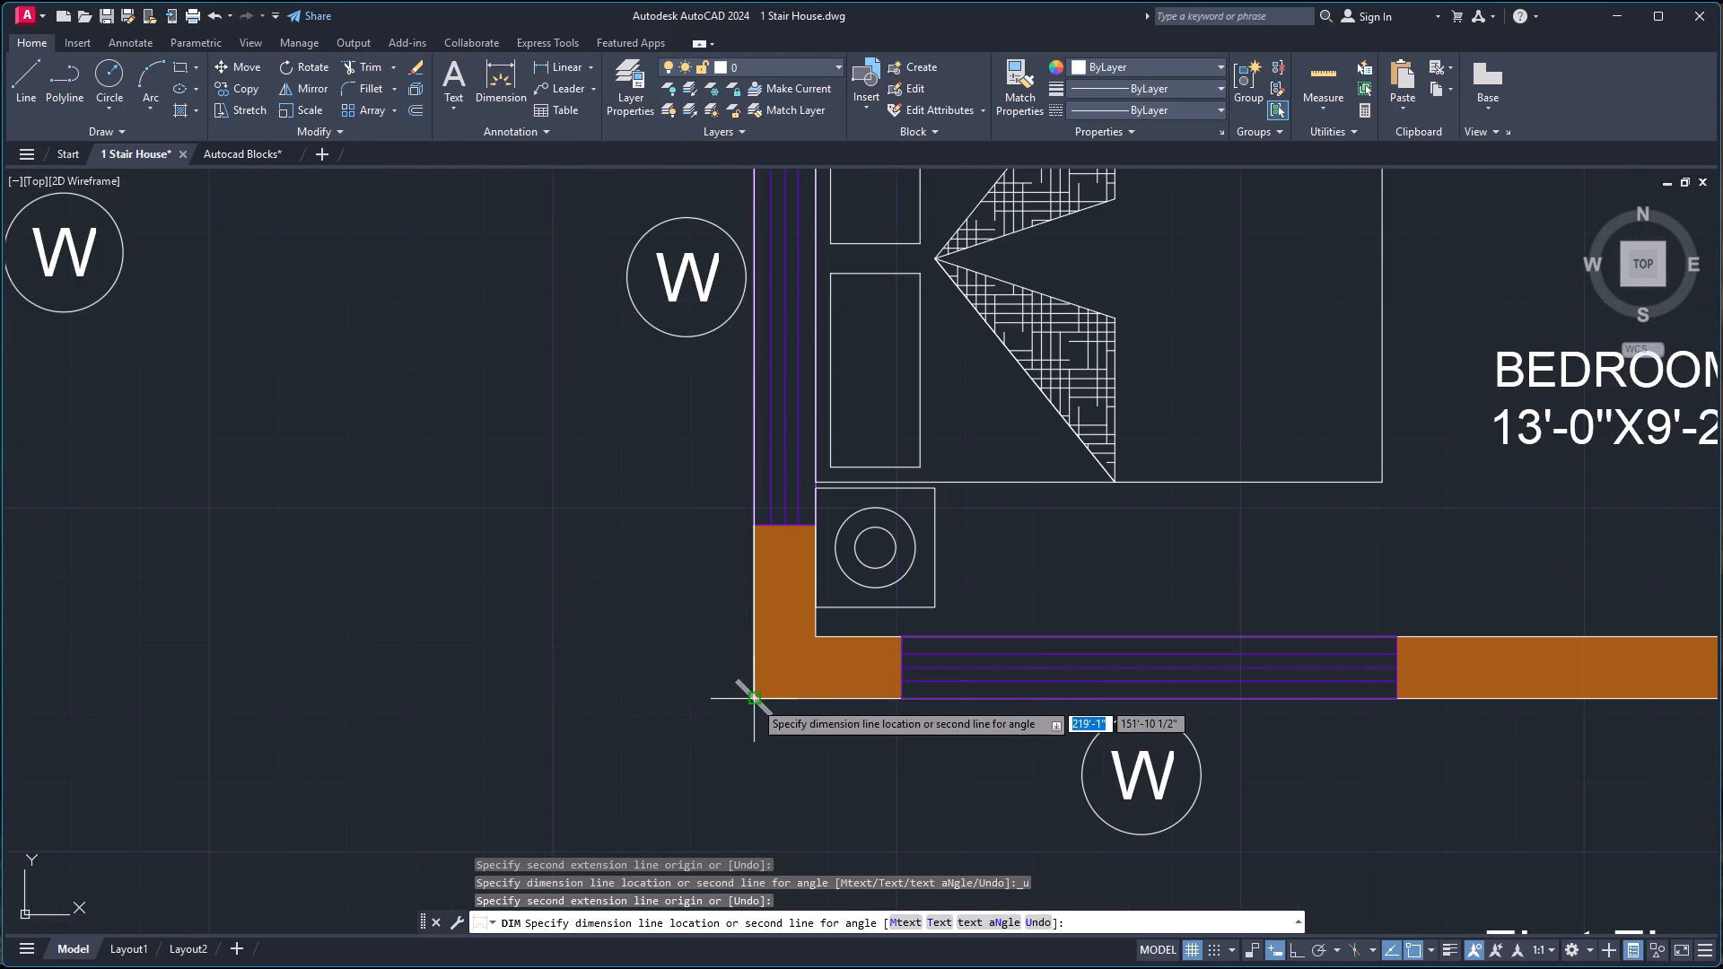
scroll(457, 650, "down", 4)
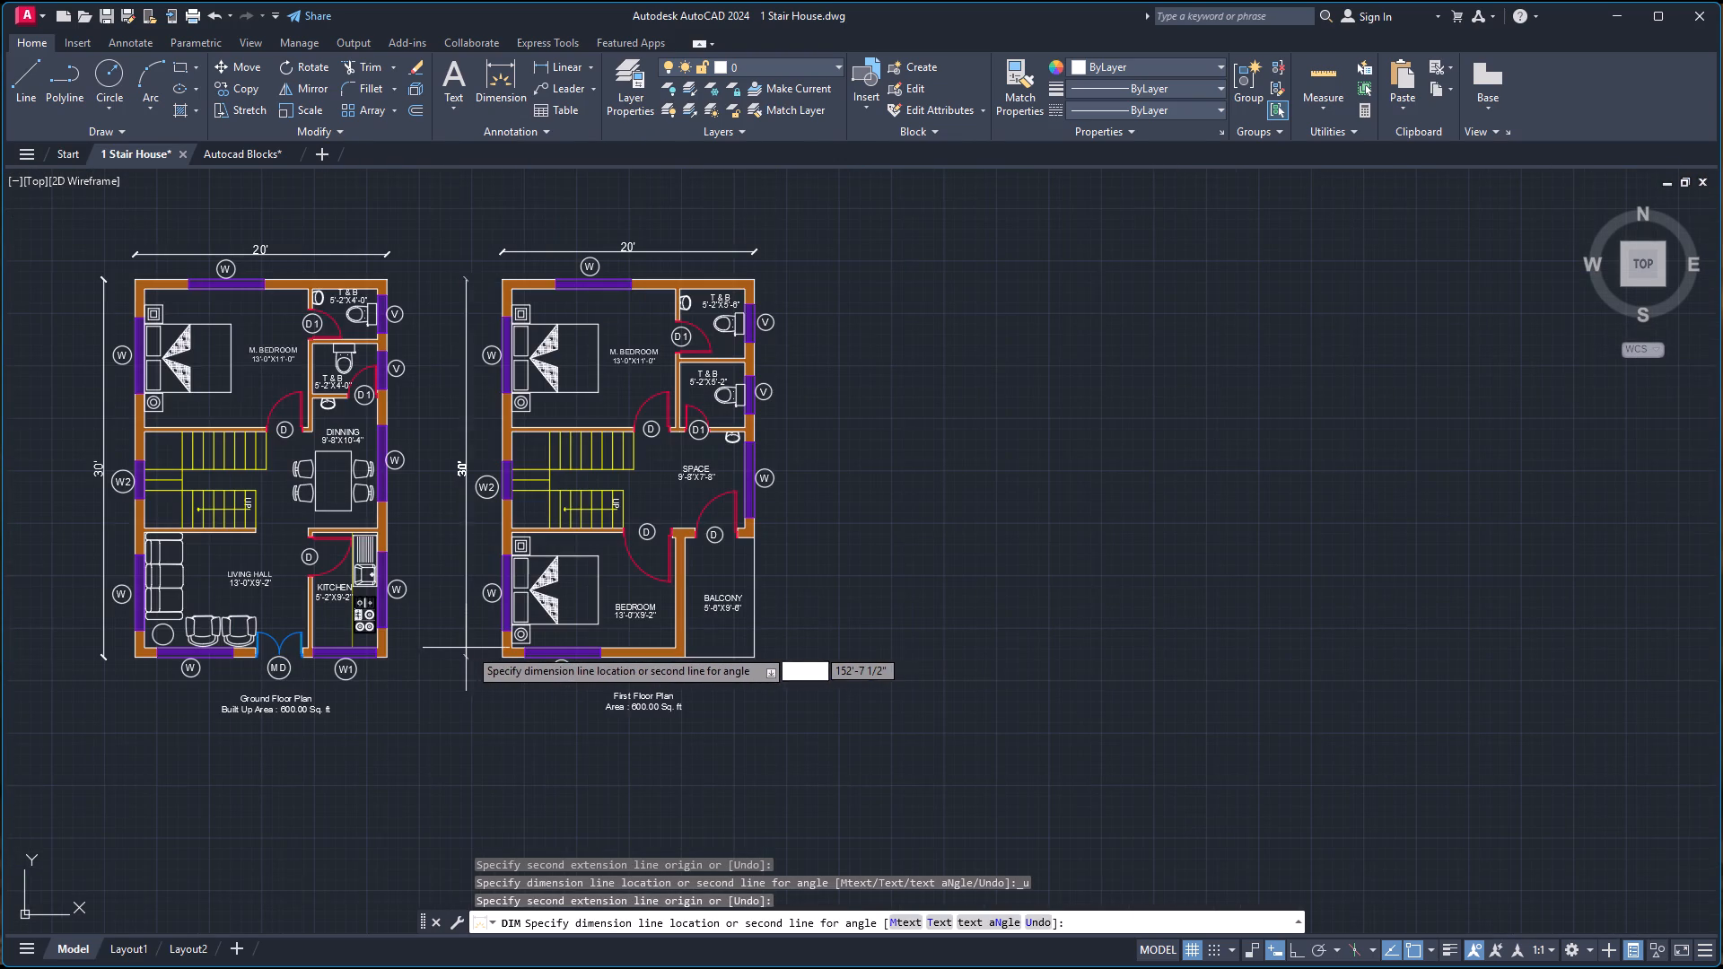
left_click(468, 650)
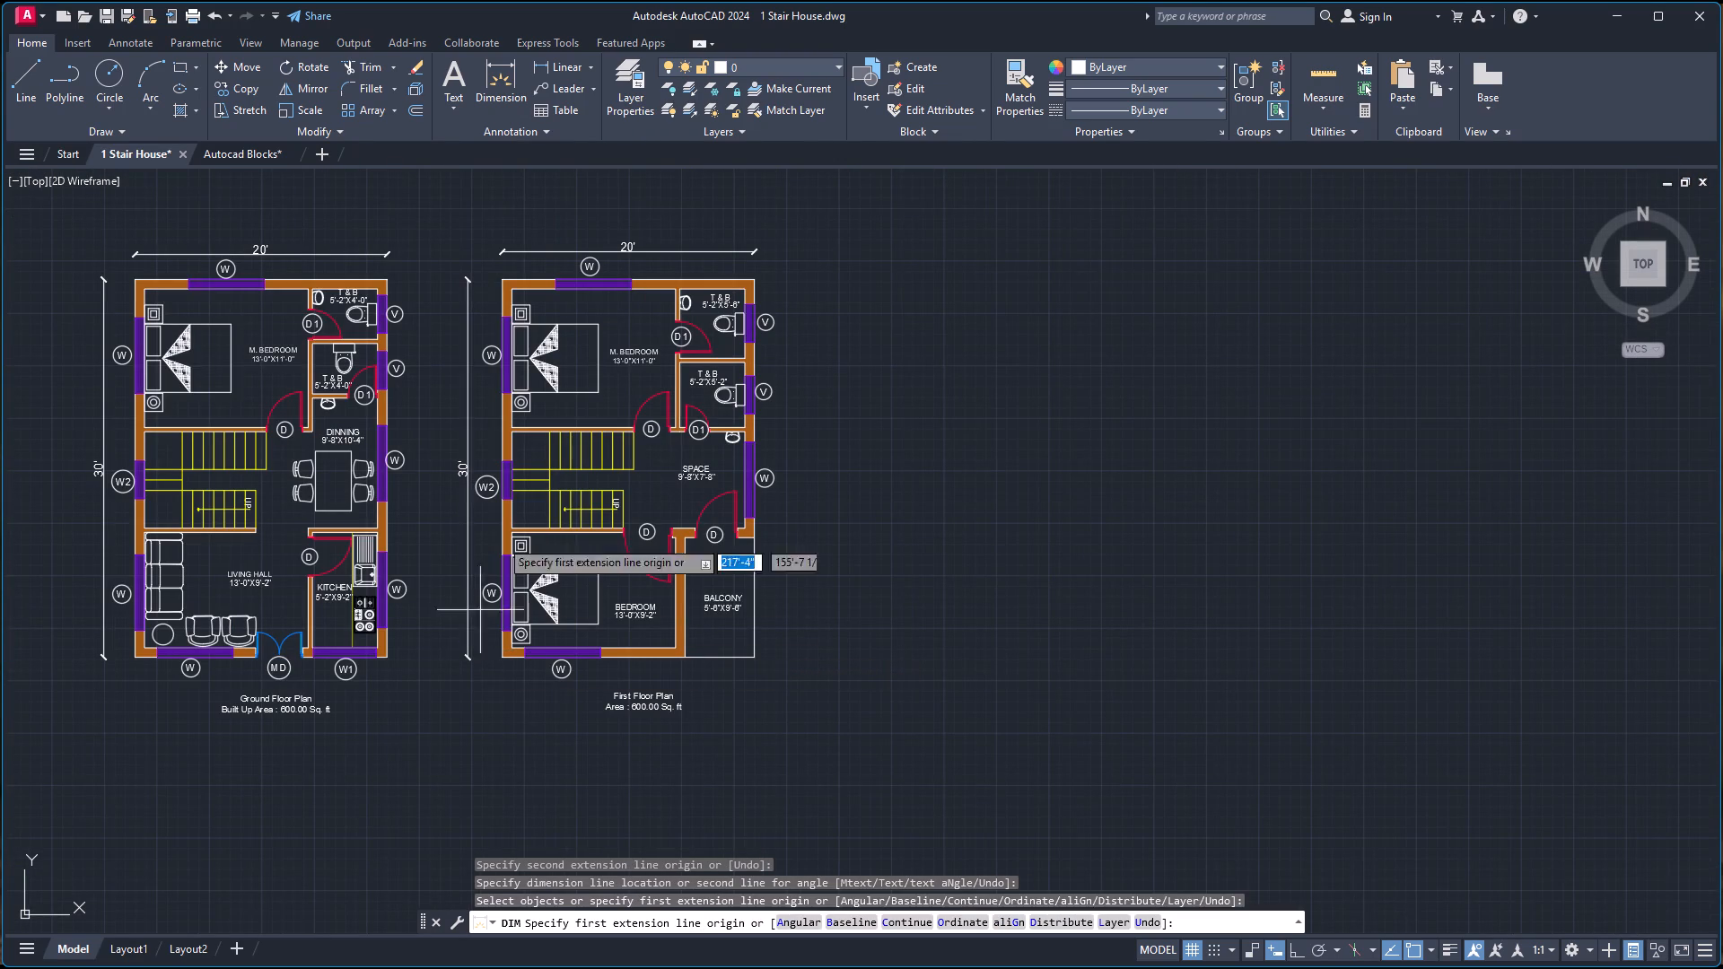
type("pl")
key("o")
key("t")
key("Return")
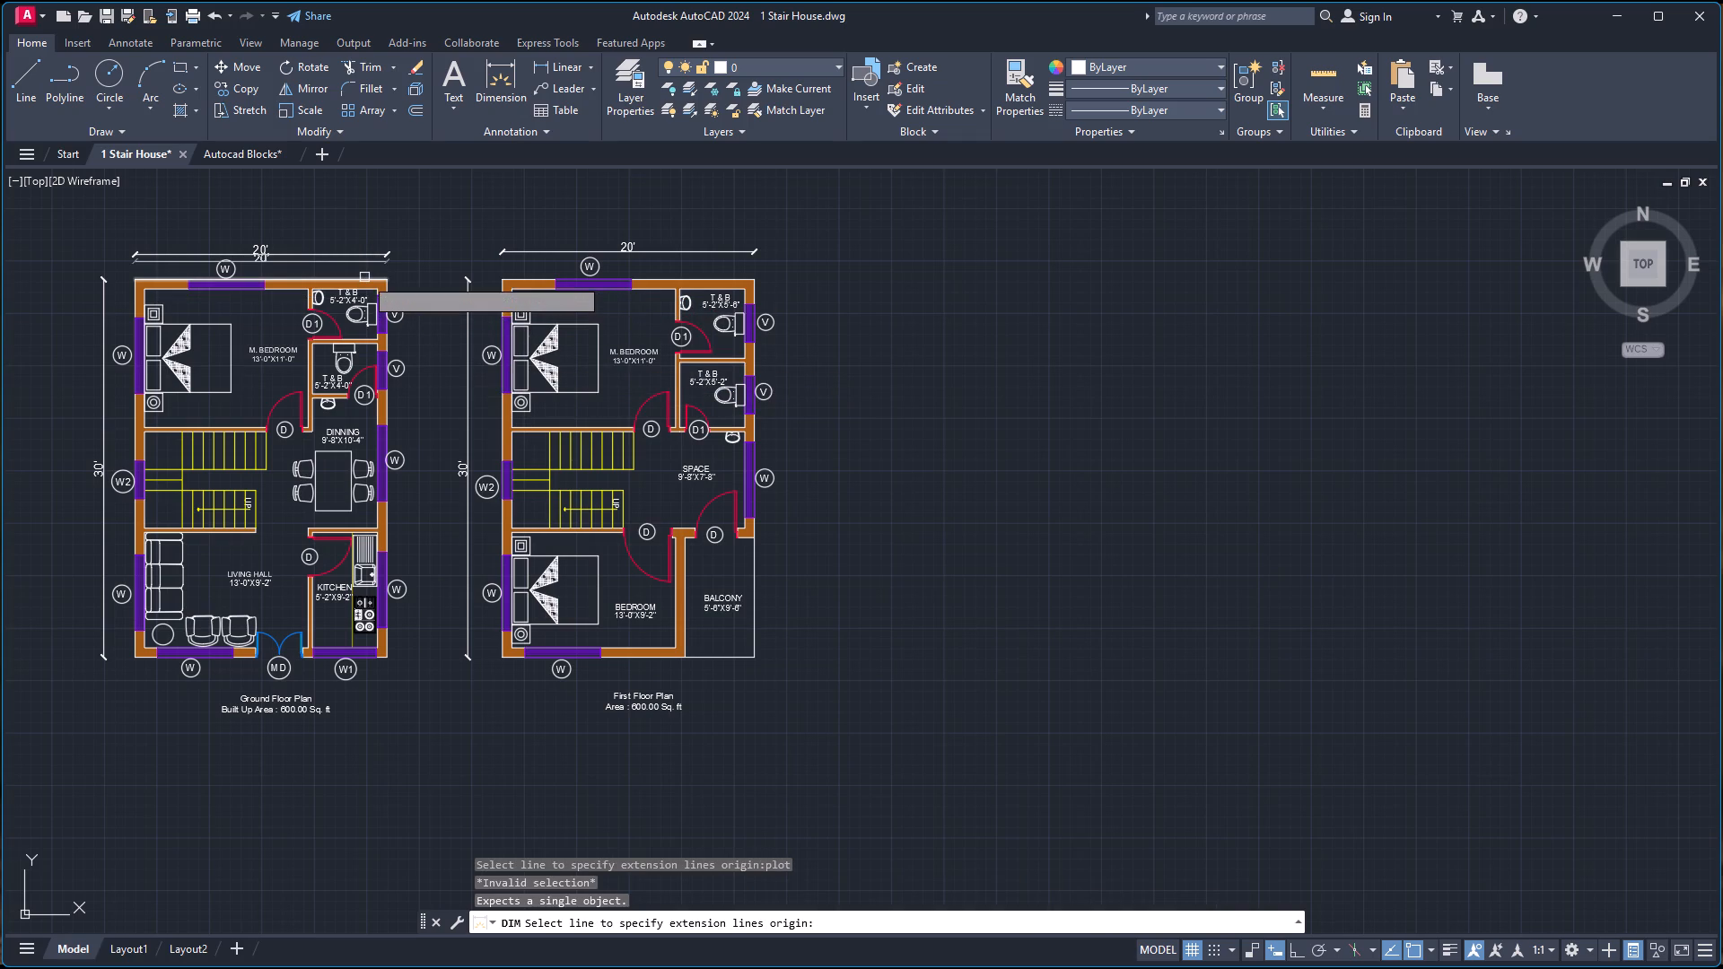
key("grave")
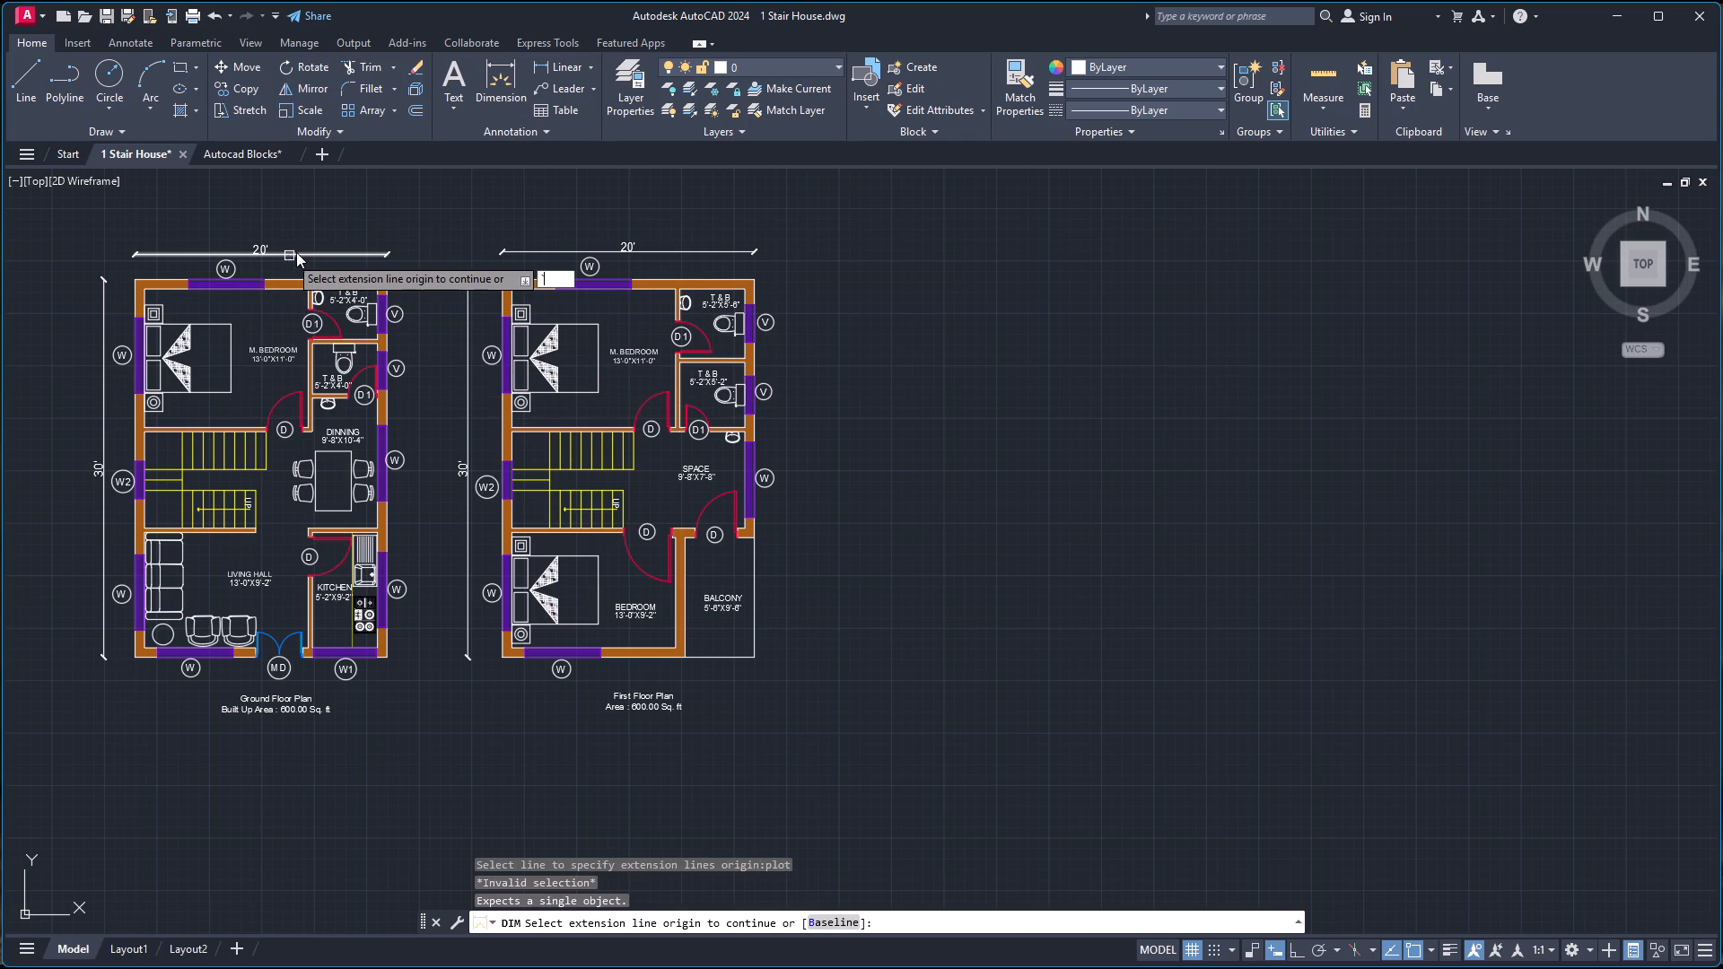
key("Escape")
Start a plot with AutoCAD PDF (High Quality Print).pc3 as plotter and ISO full bleed A3 (420.00 x 297.00 MM) paper.
type("plot")
key("Return")
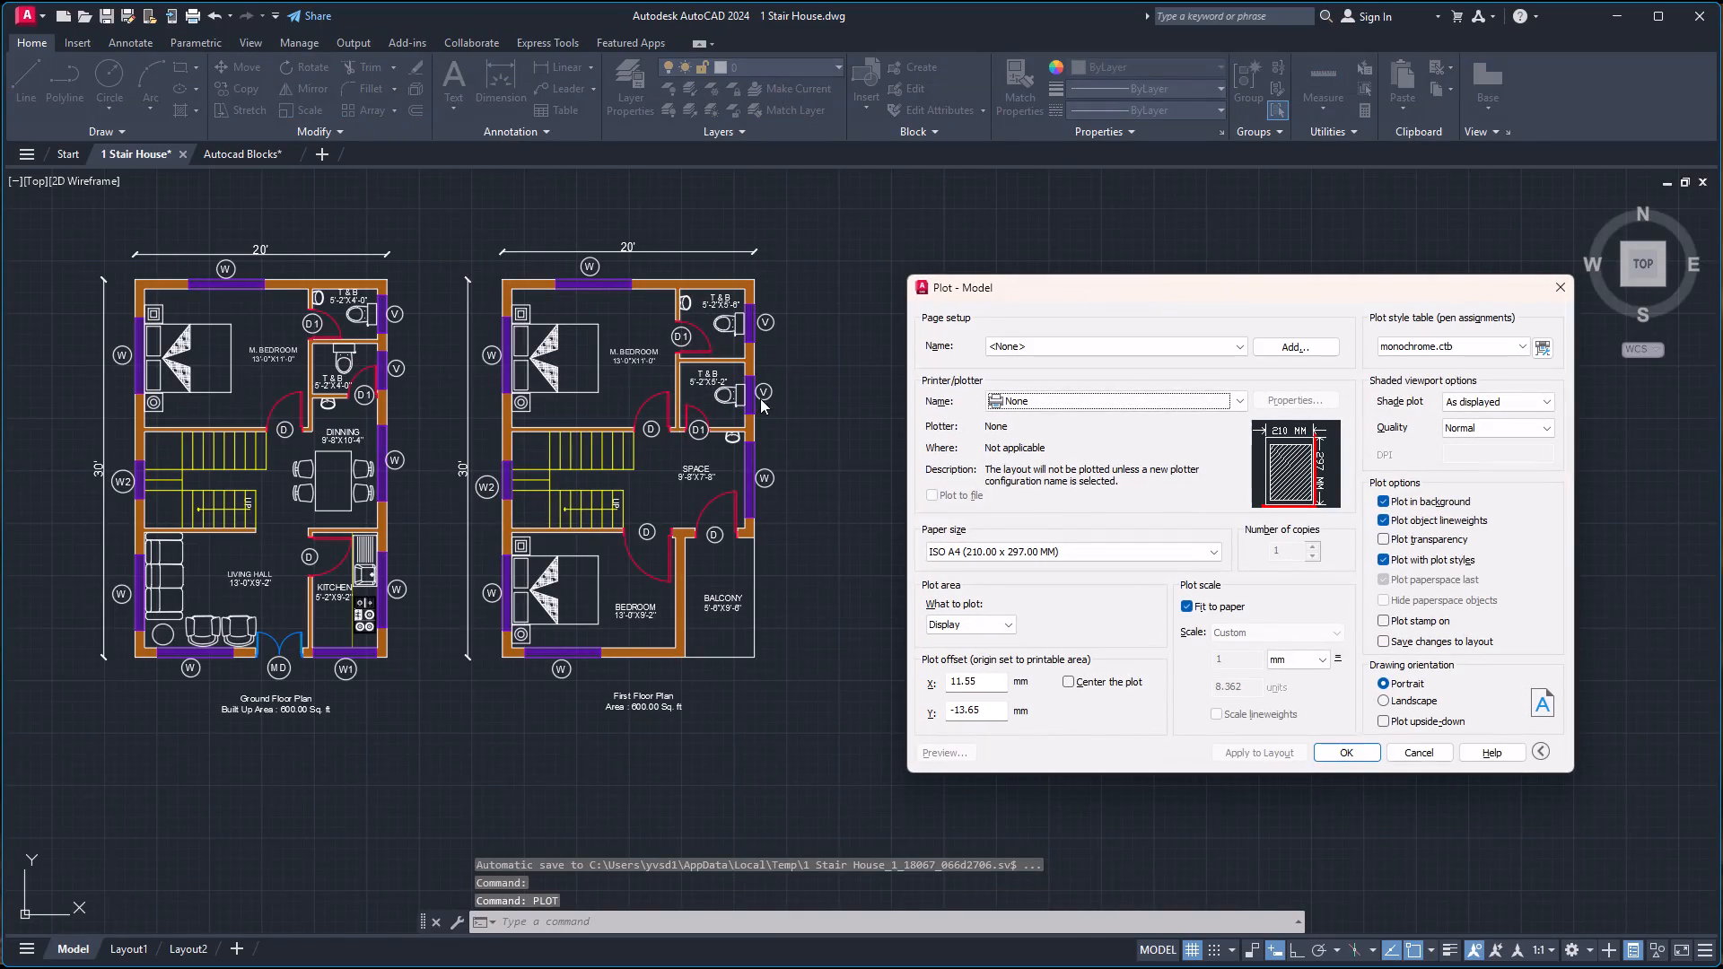
left_click(1047, 396)
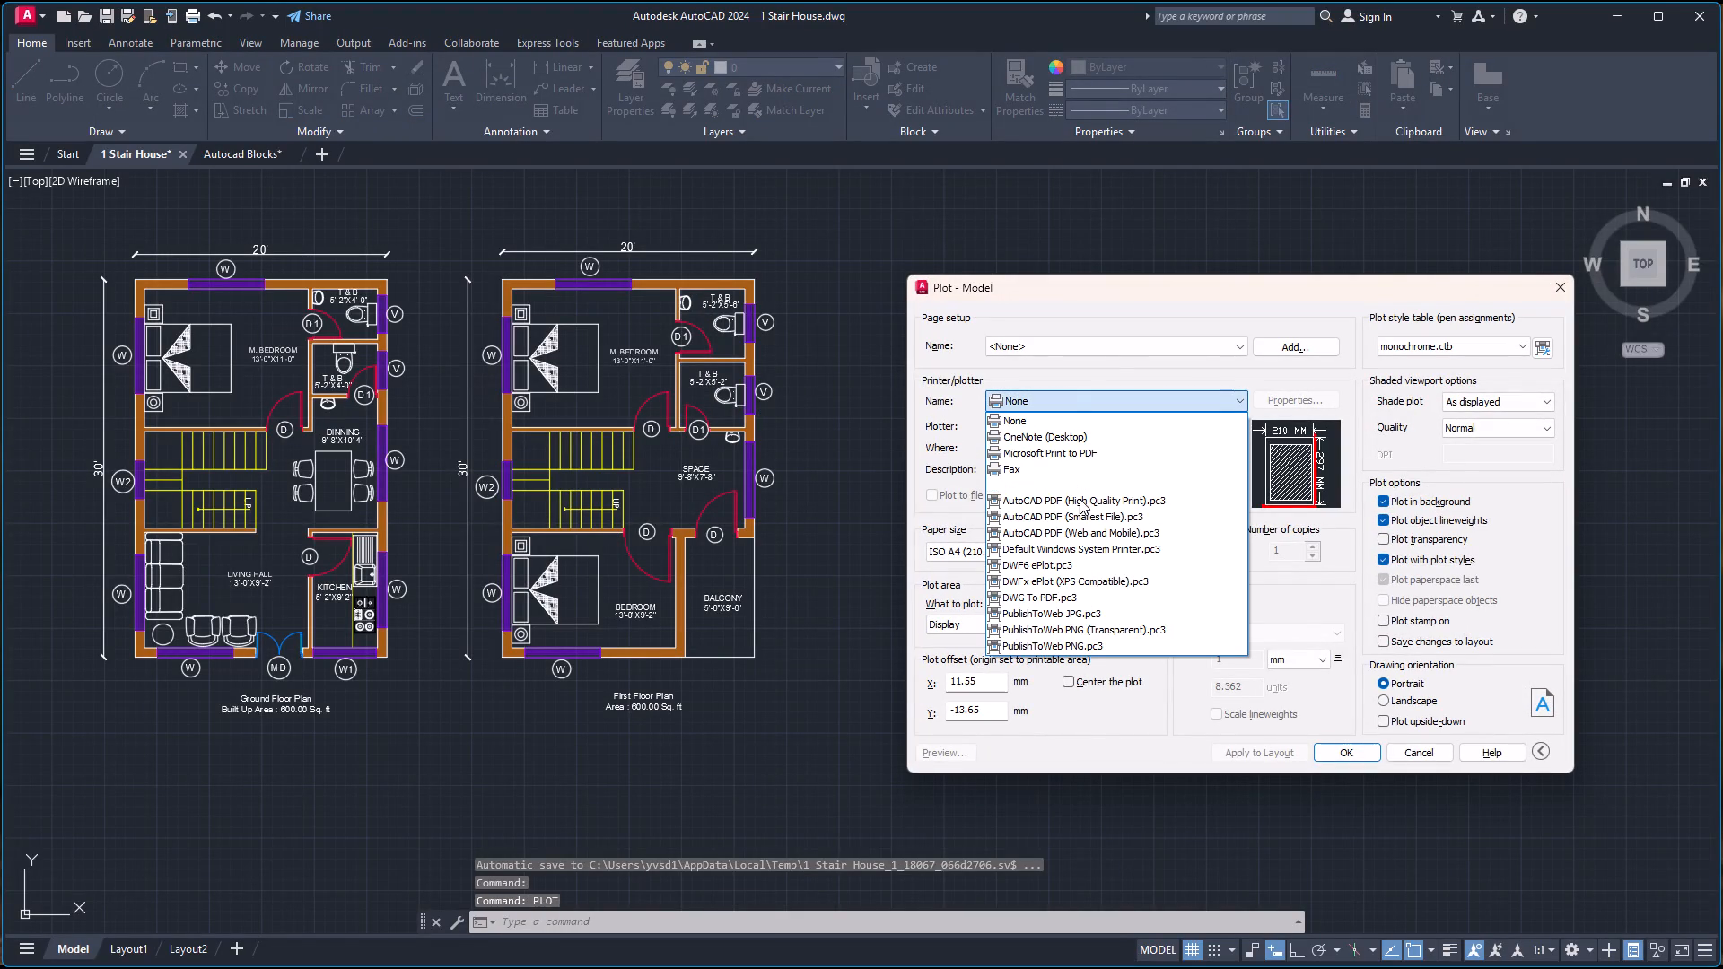
left_click(1080, 499)
left_click(1050, 551)
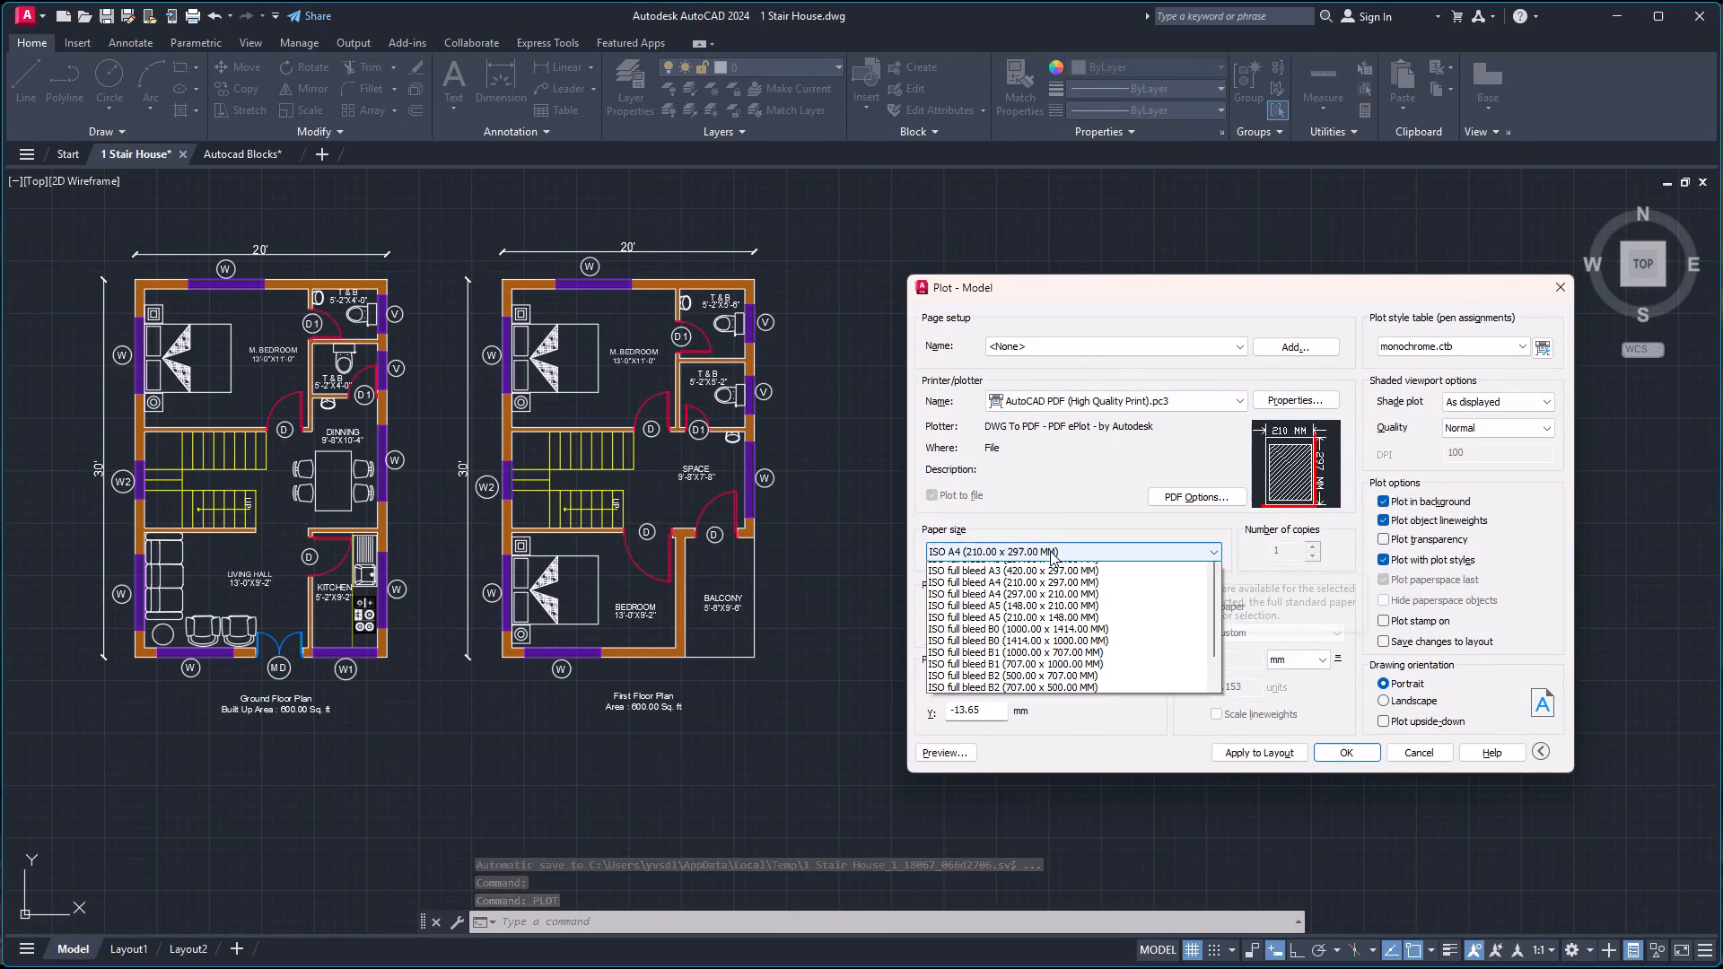
scroll(1056, 760, "down", 1)
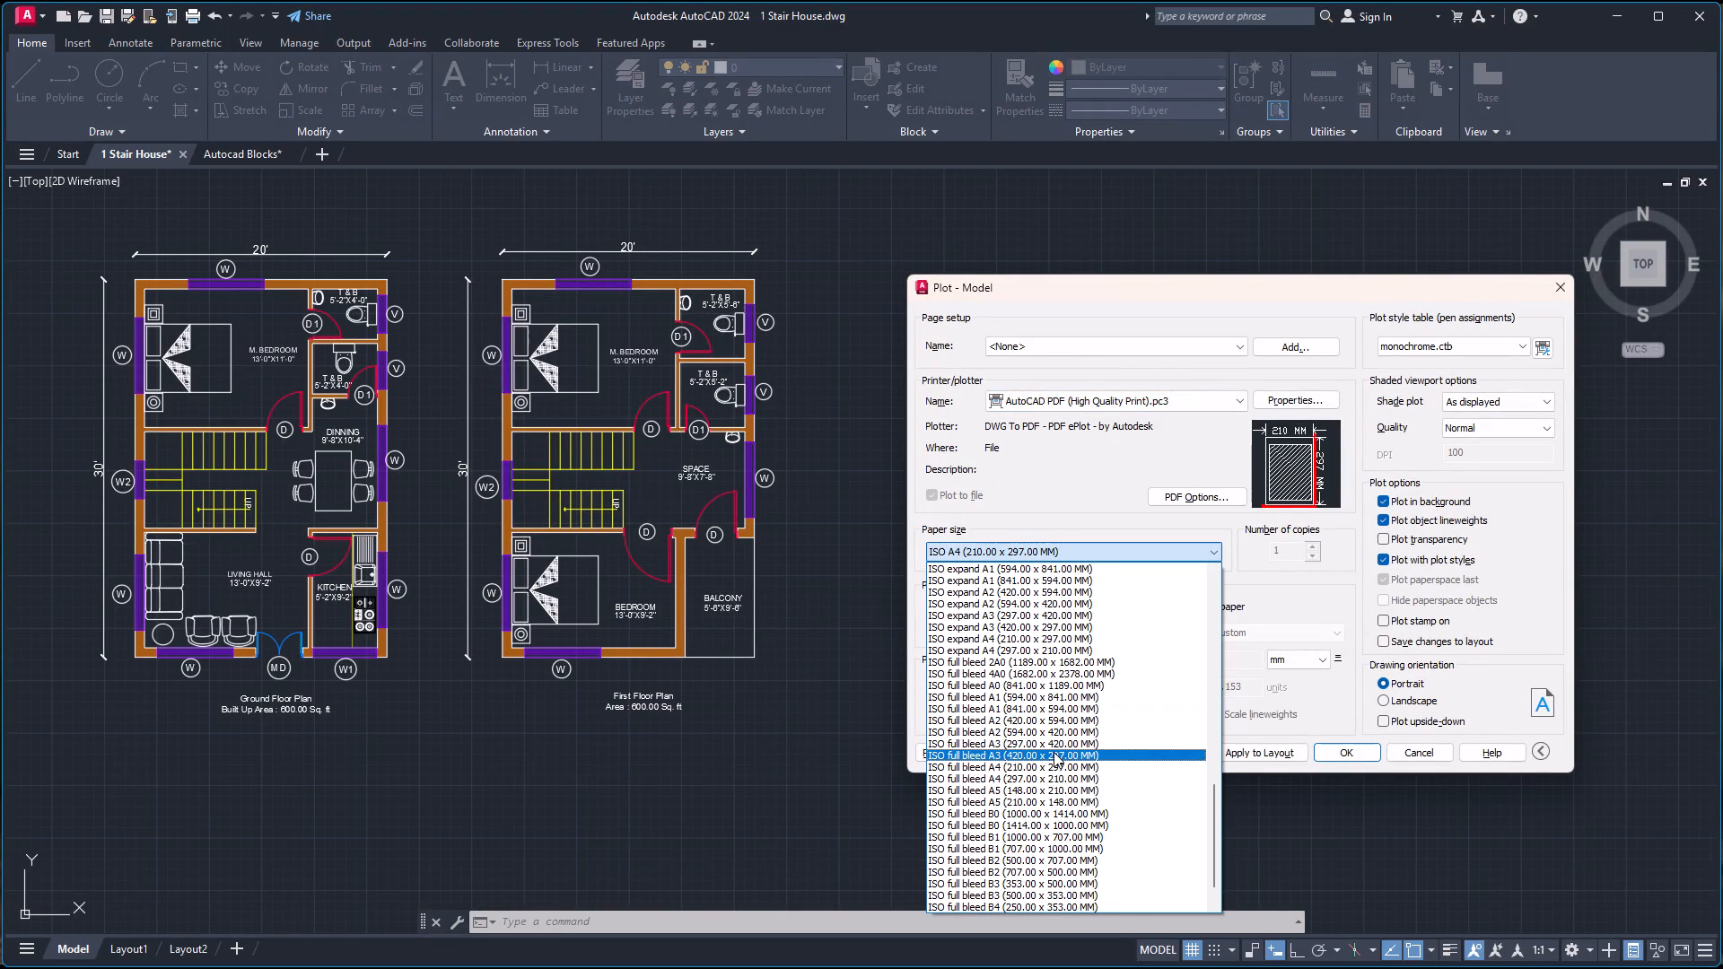
left_click(1054, 755)
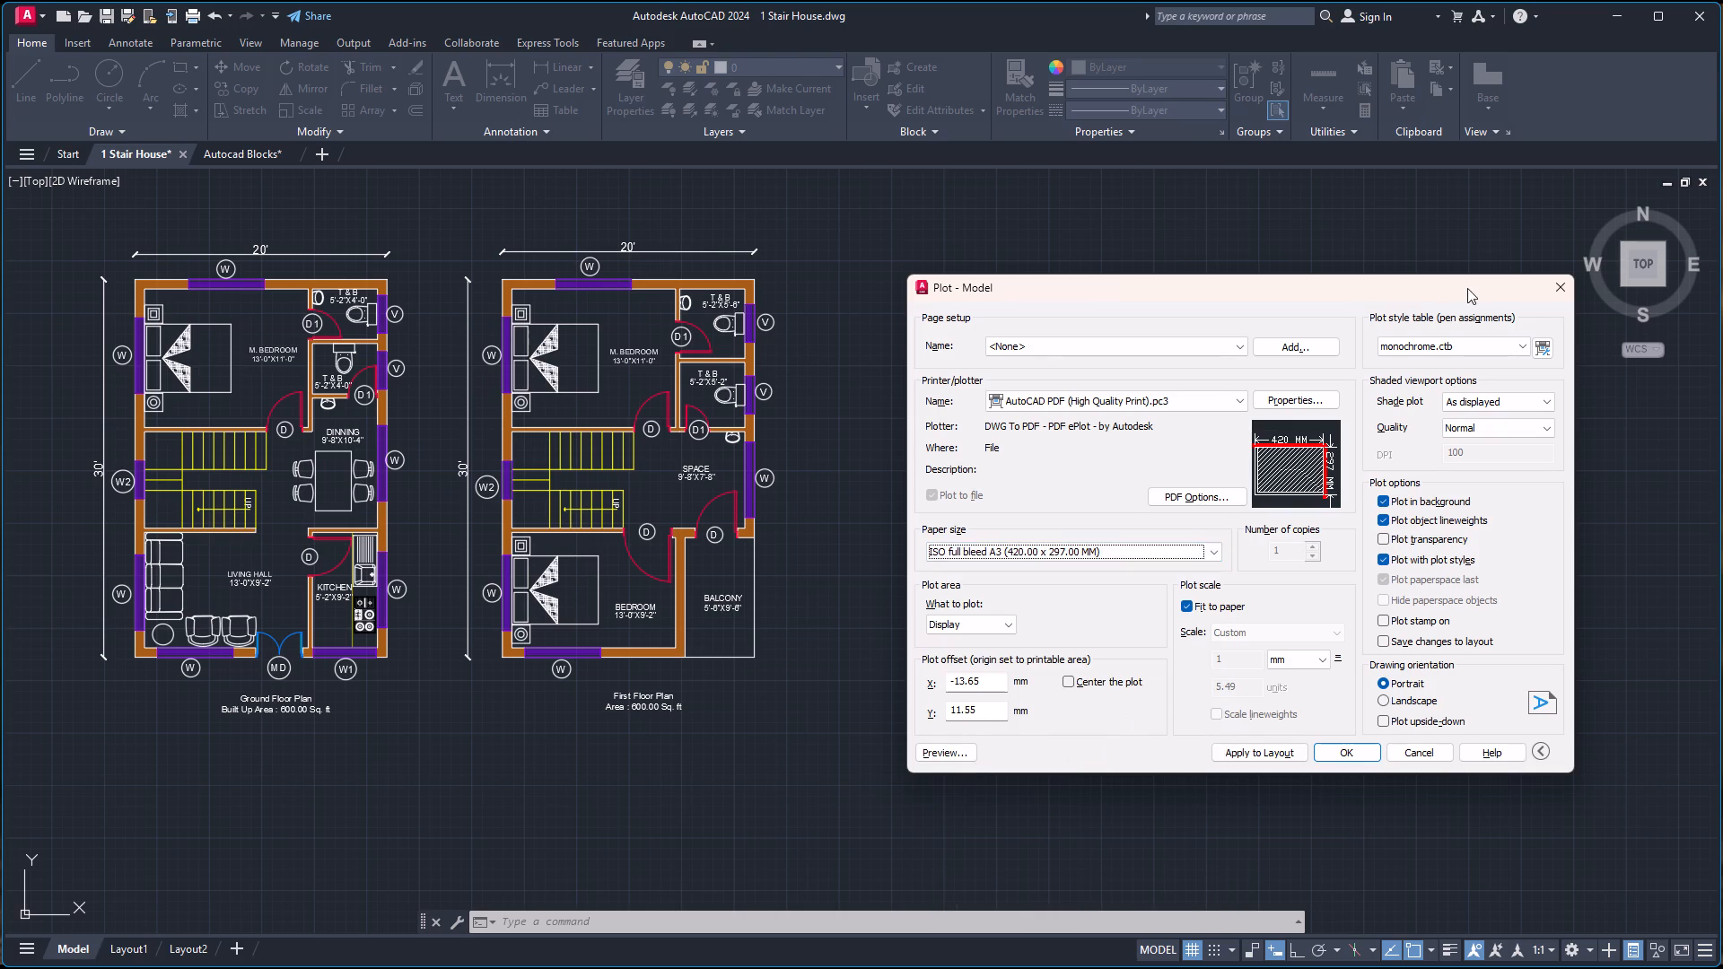
Configure the plot with transparency on, landscape orientation, centred placement and the scale unit in inches.
left_click(1421, 540)
left_click(1399, 704)
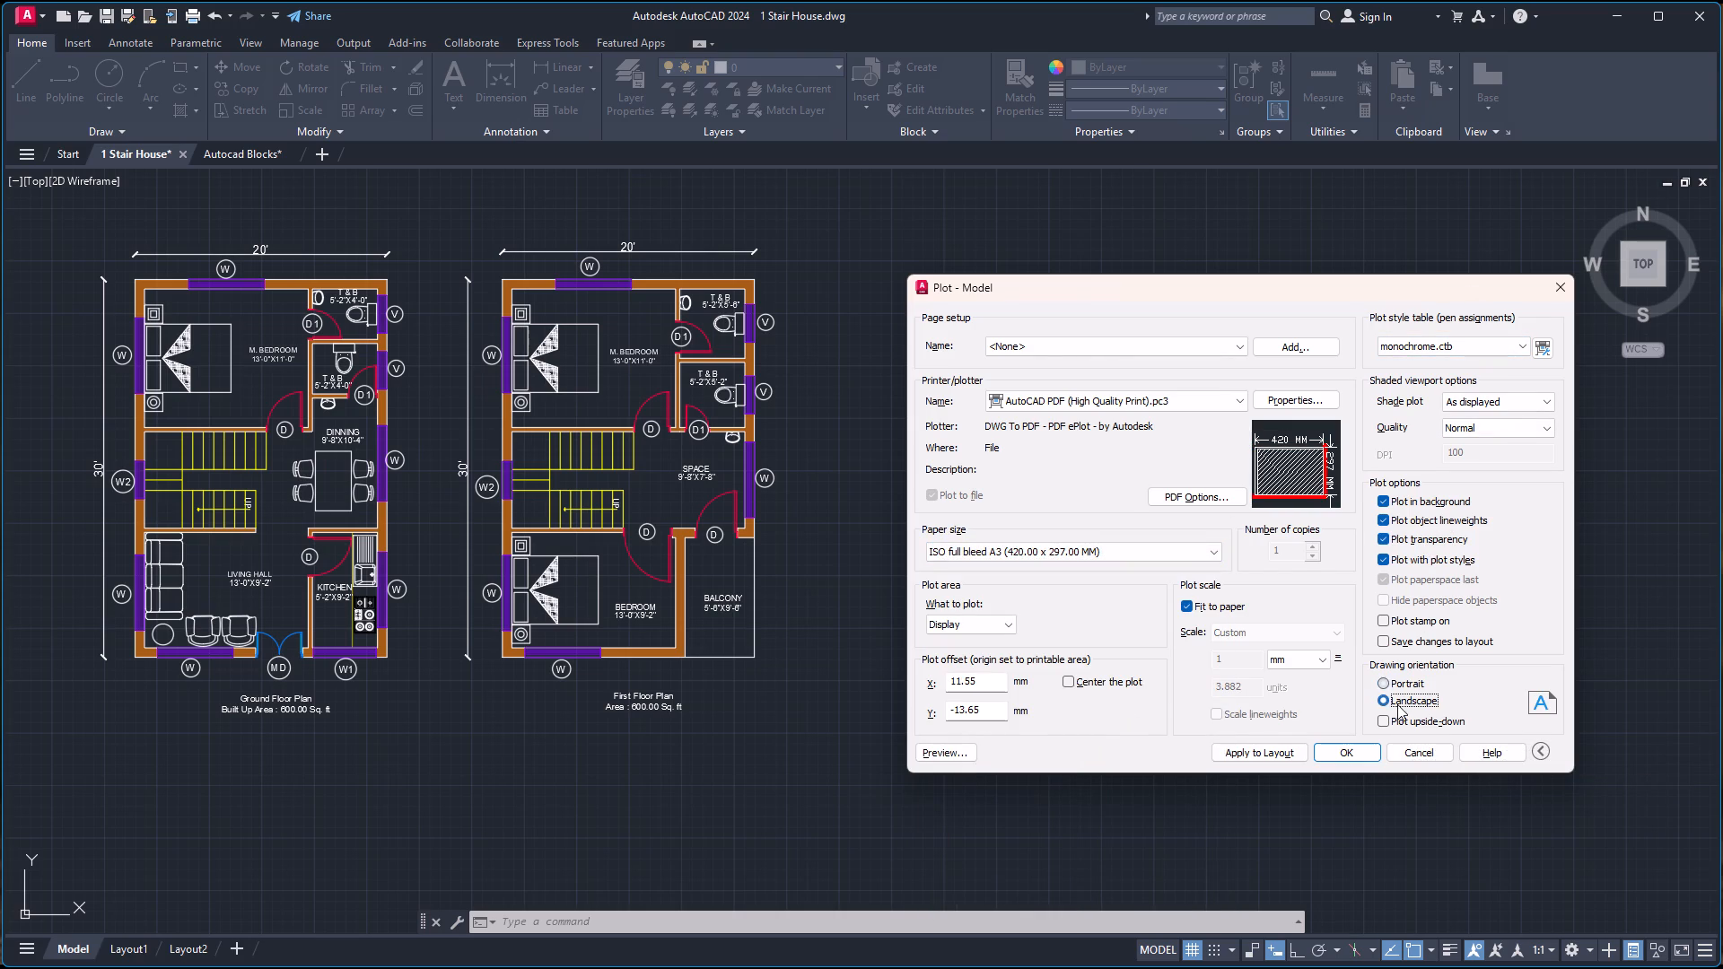
left_click(1098, 679)
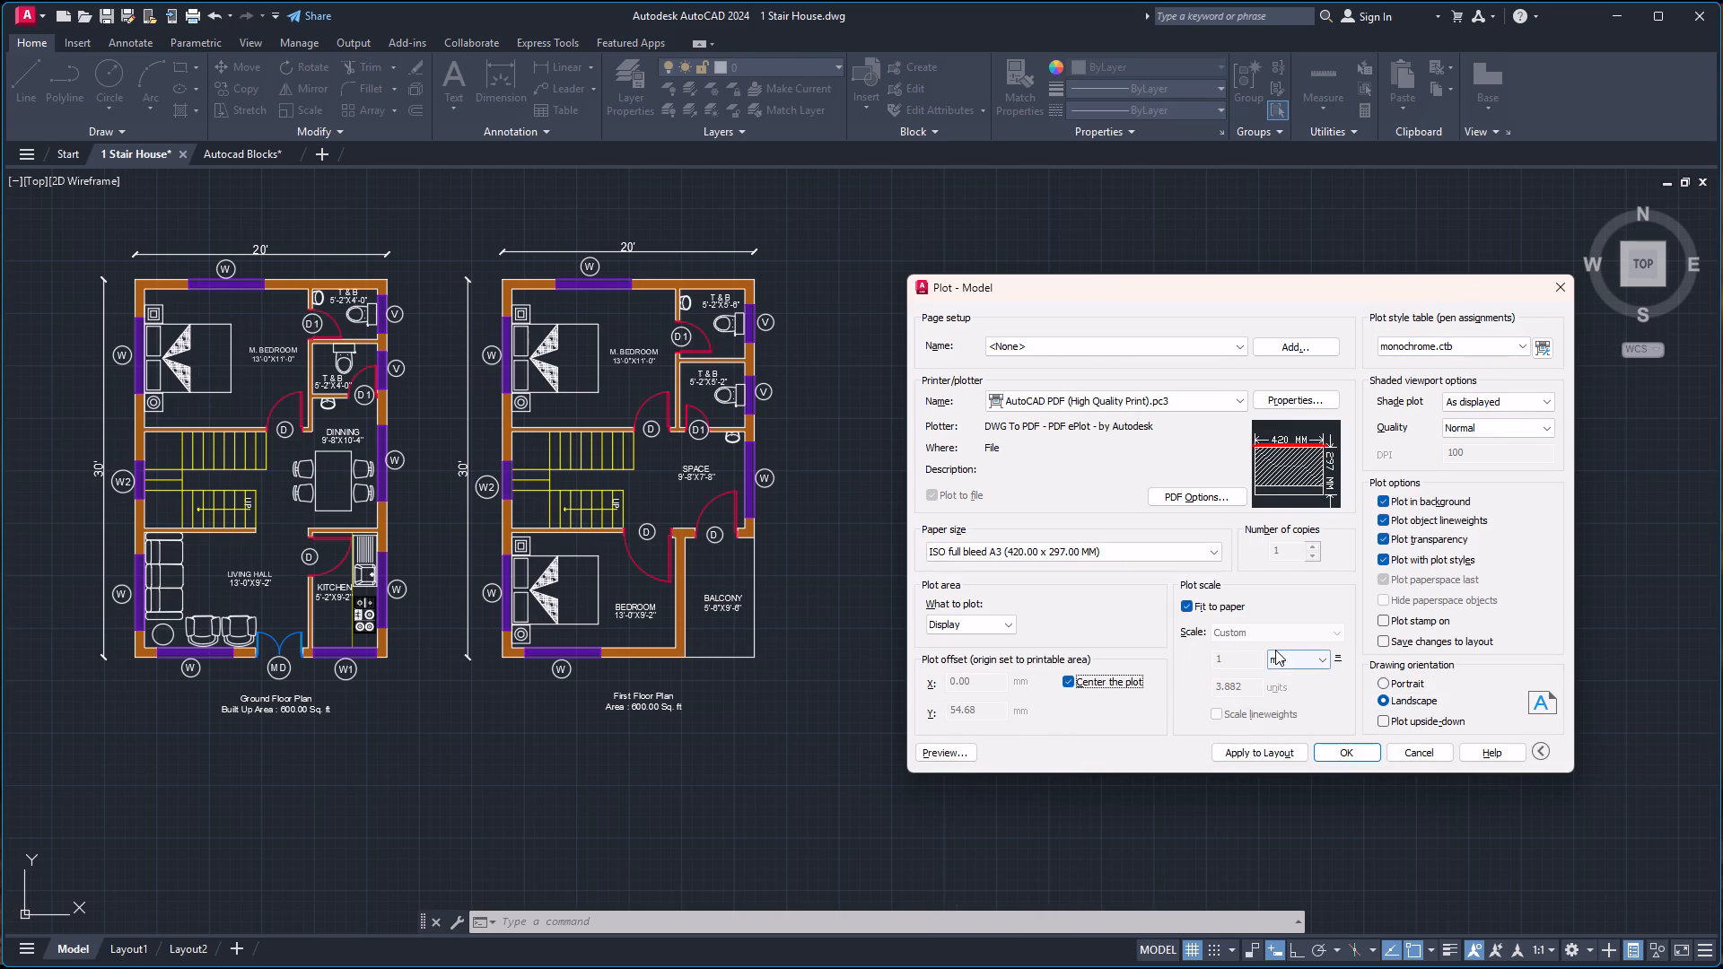
left_click(1281, 655)
left_click(1280, 678)
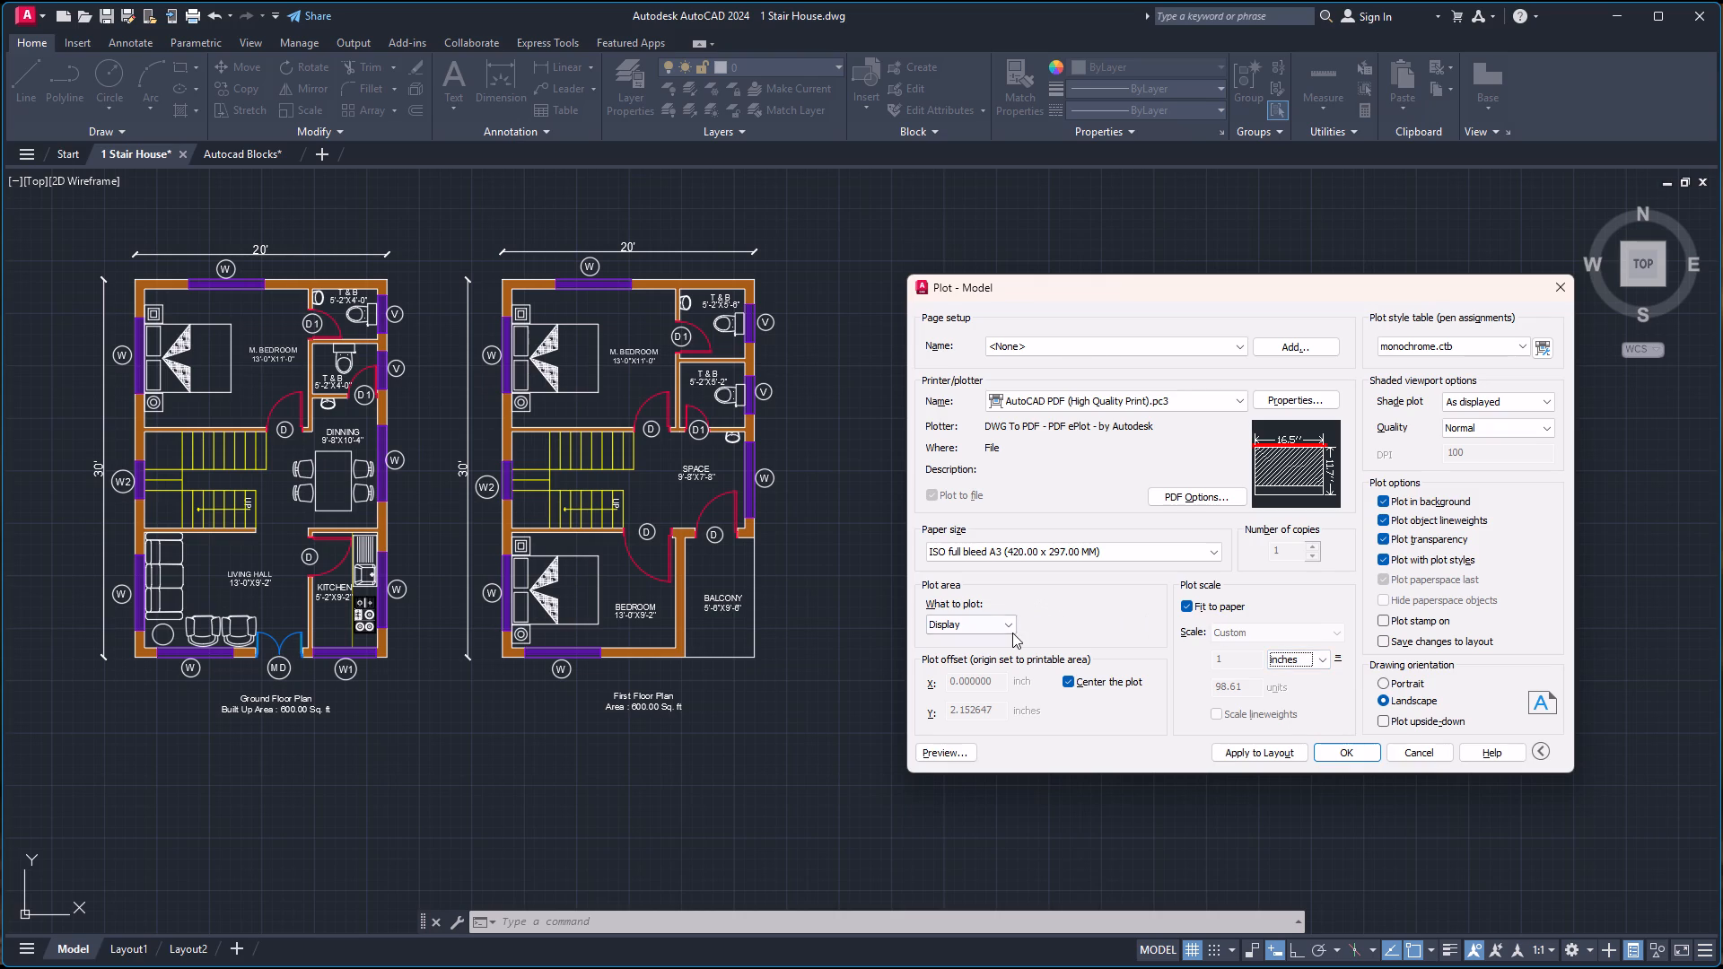
Set the plot area to a window enclosing both floor plans with their dimensions and titles.
left_click(997, 622)
left_click(999, 671)
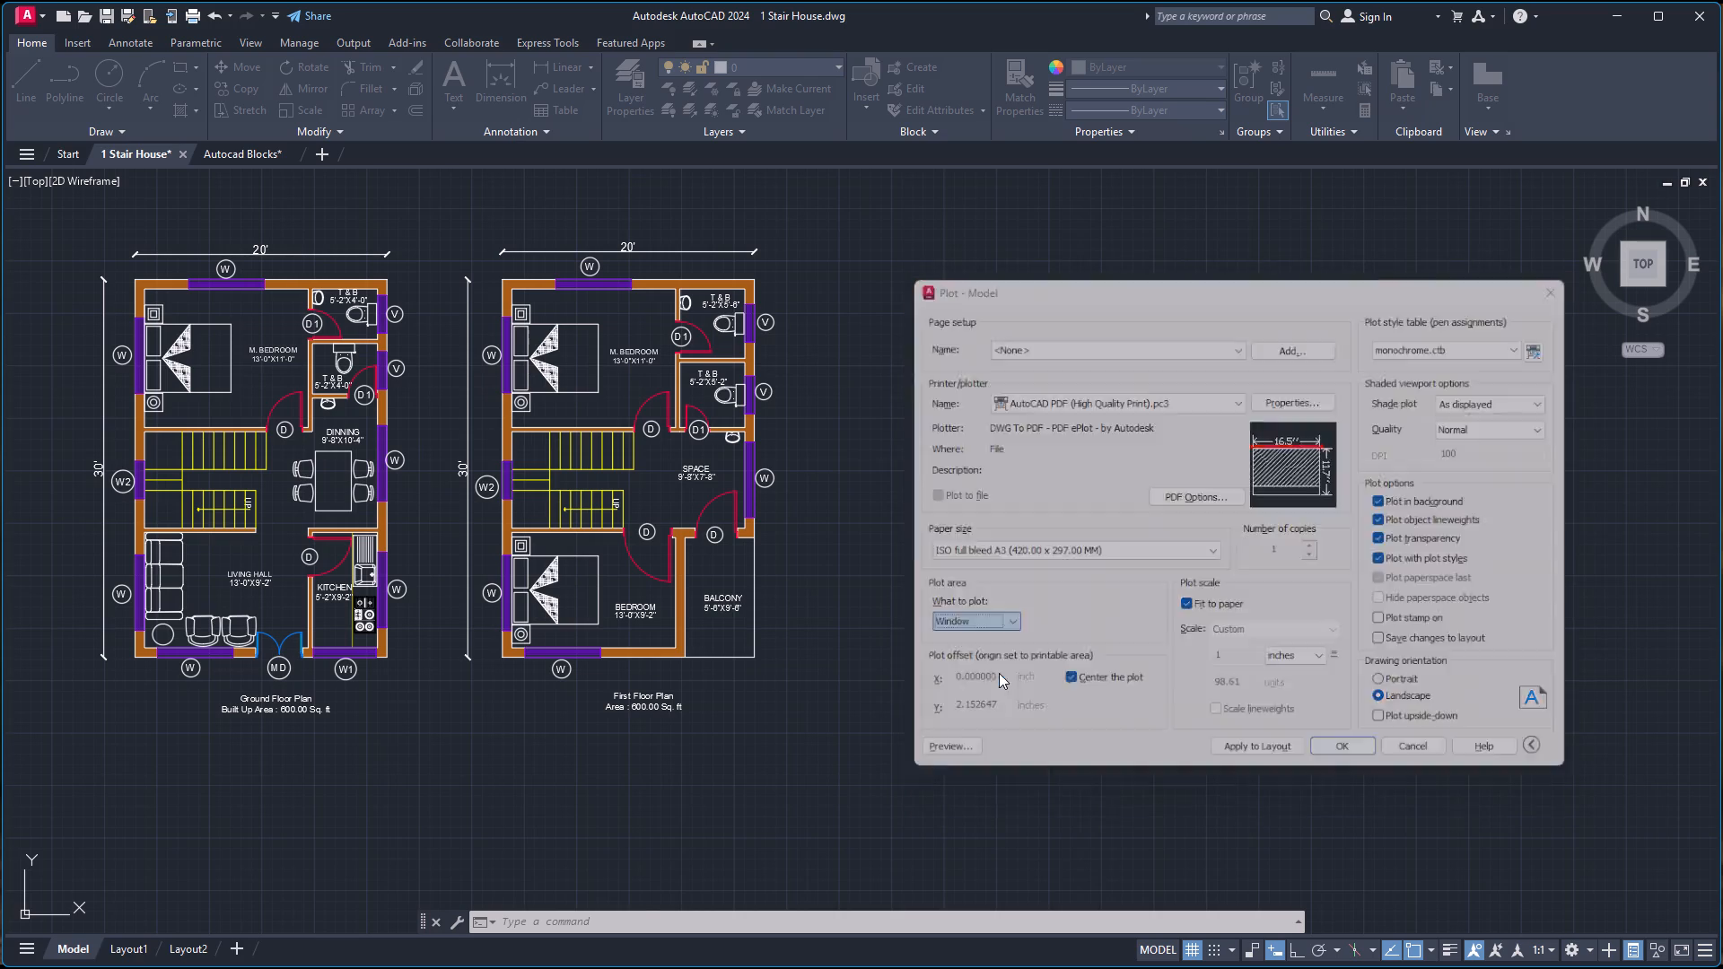
scroll(675, 442, "down", 3)
scroll(306, 362, "up", 2)
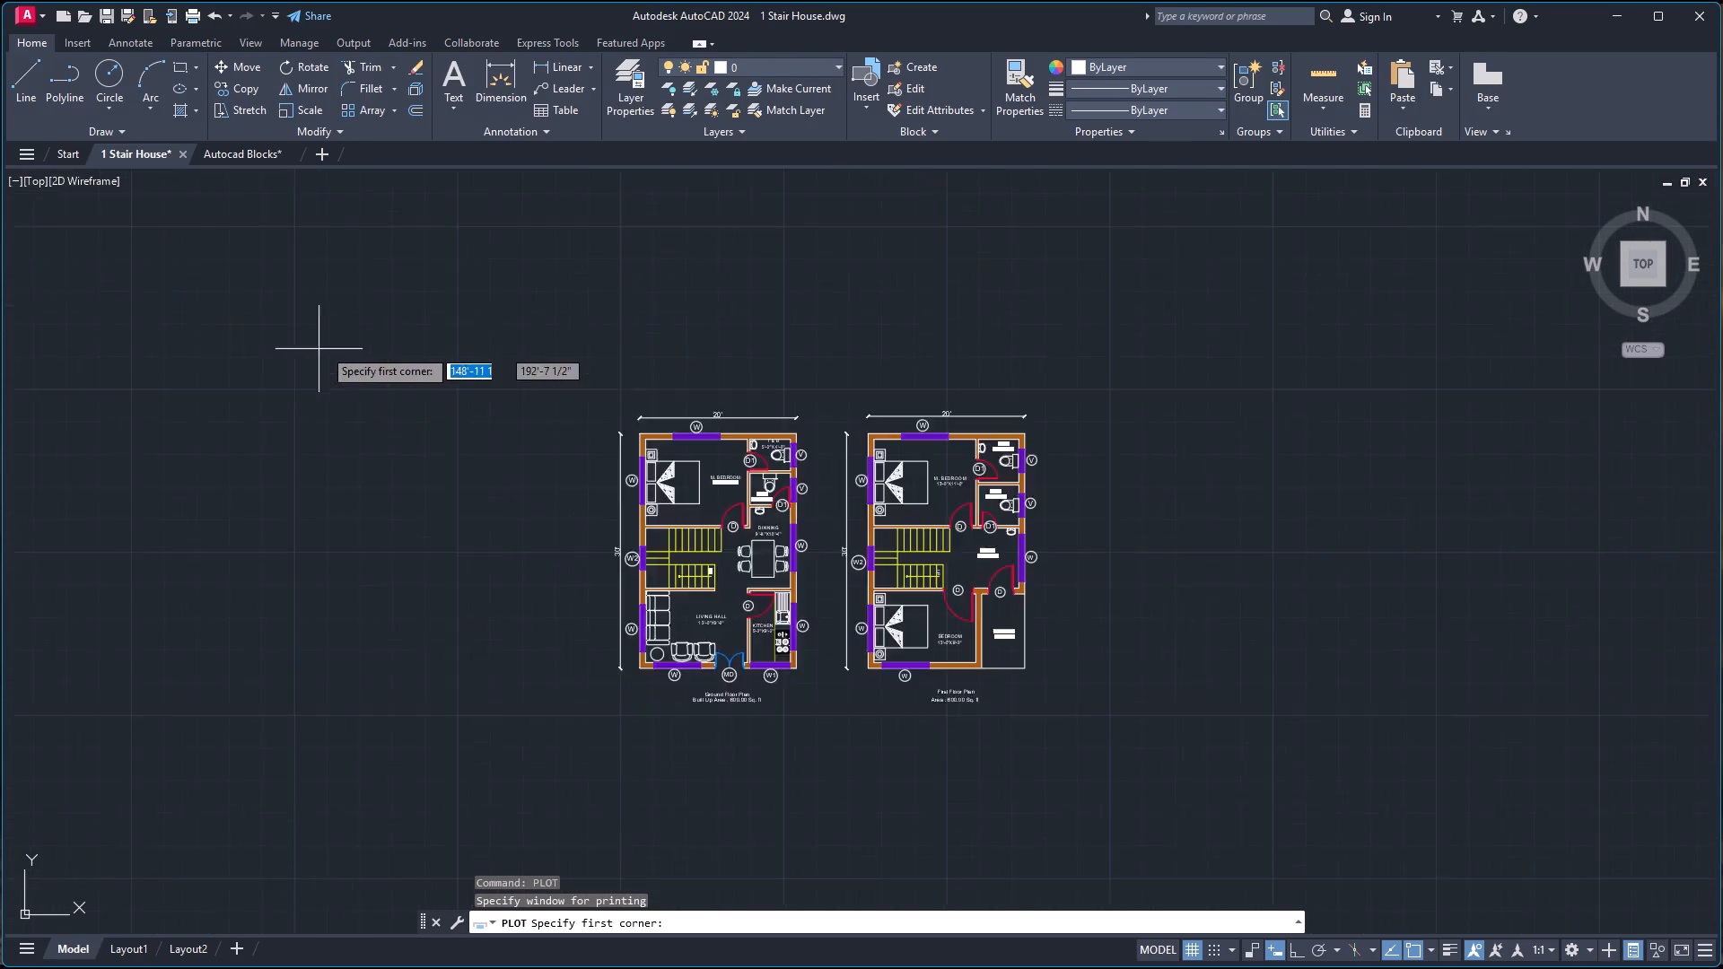
scroll(324, 348, "up", 1)
scroll(764, 584, "down", 1)
scroll(877, 655, "down", 1)
scroll(879, 655, "up", 1)
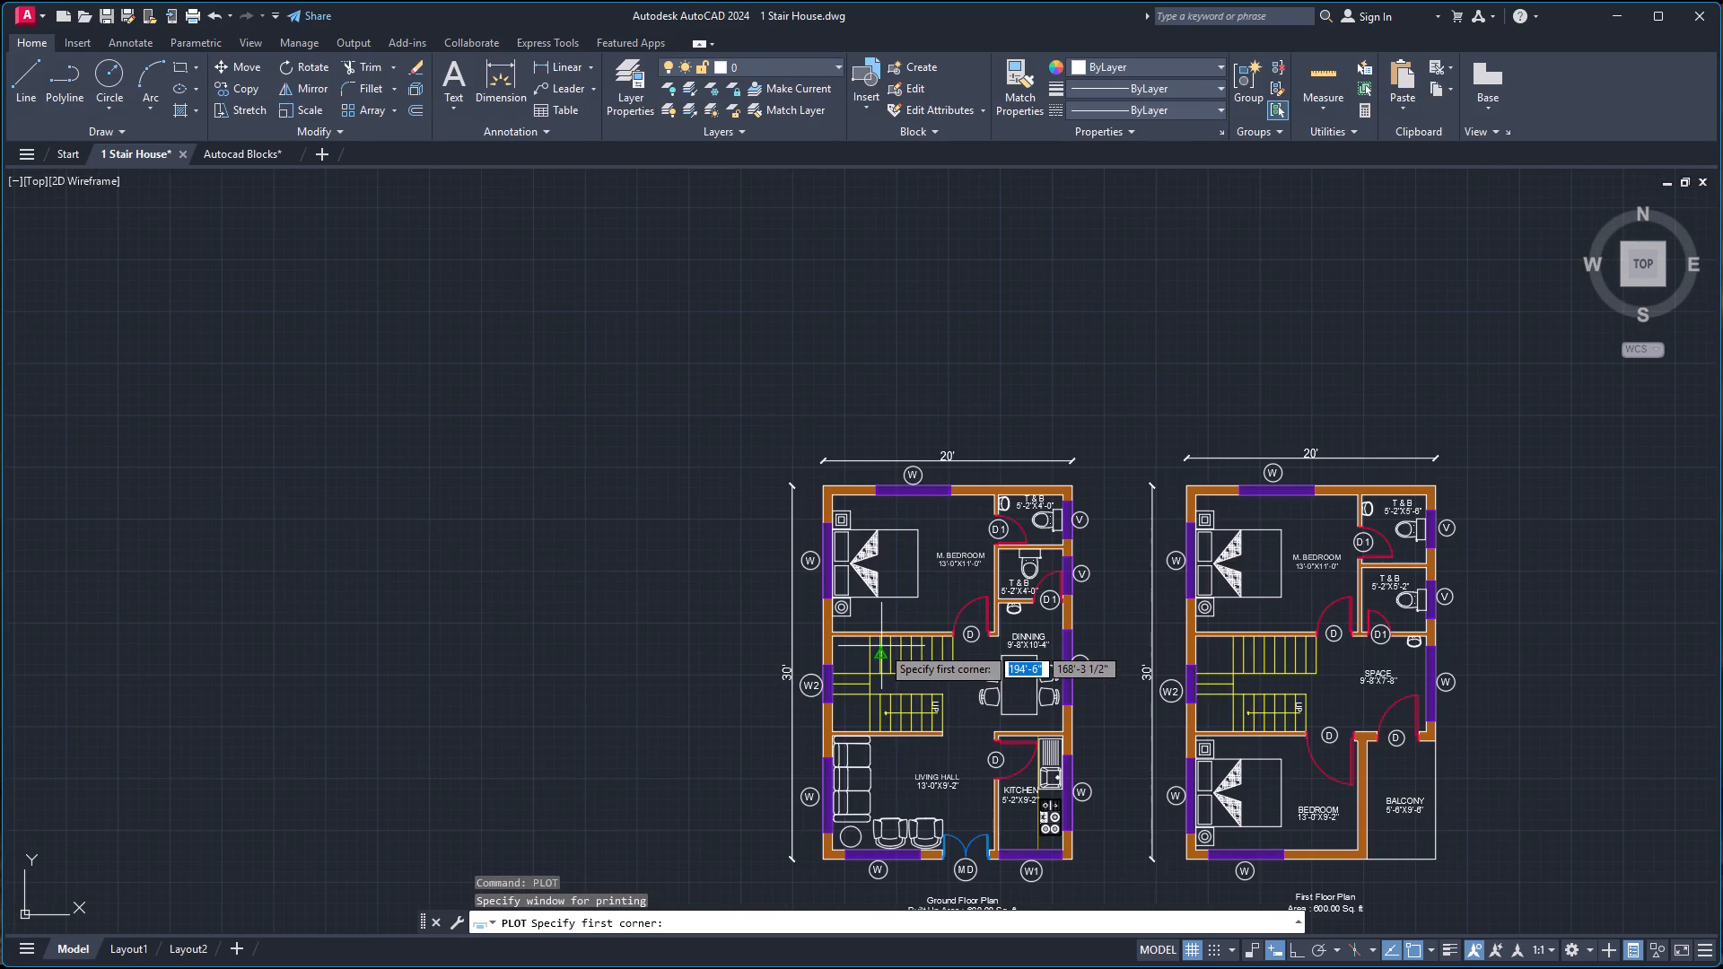
scroll(885, 646, "down", 1)
scroll(984, 790, "up", 2)
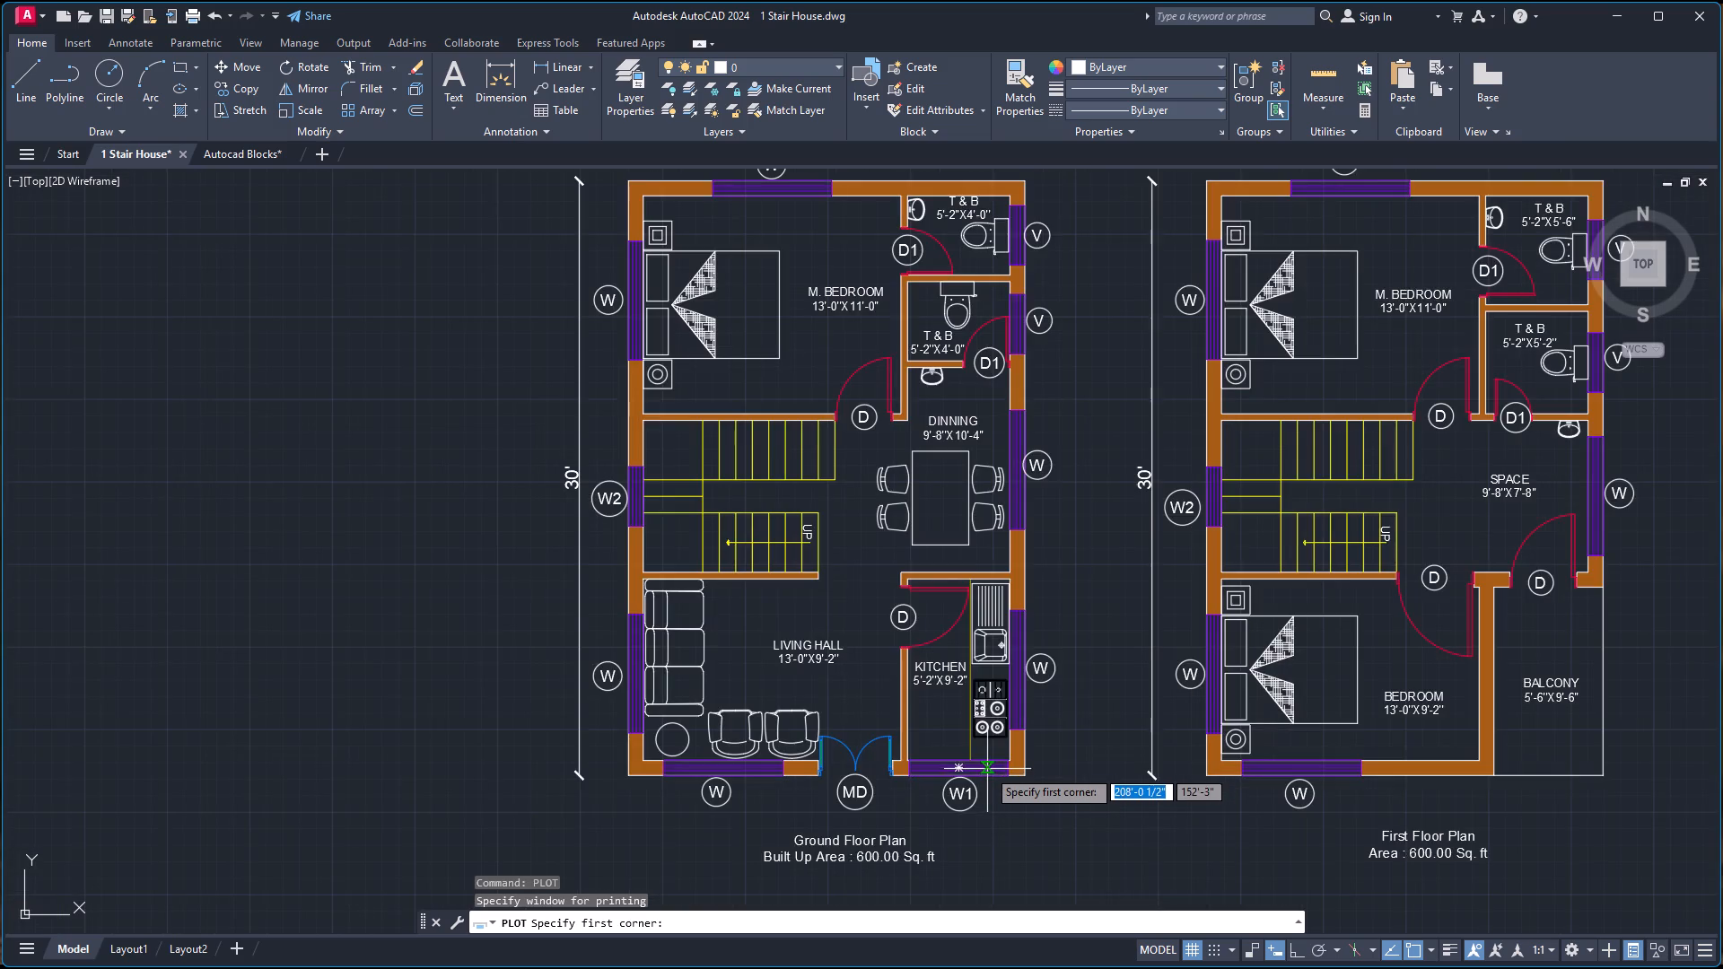
scroll(987, 764, "down", 1)
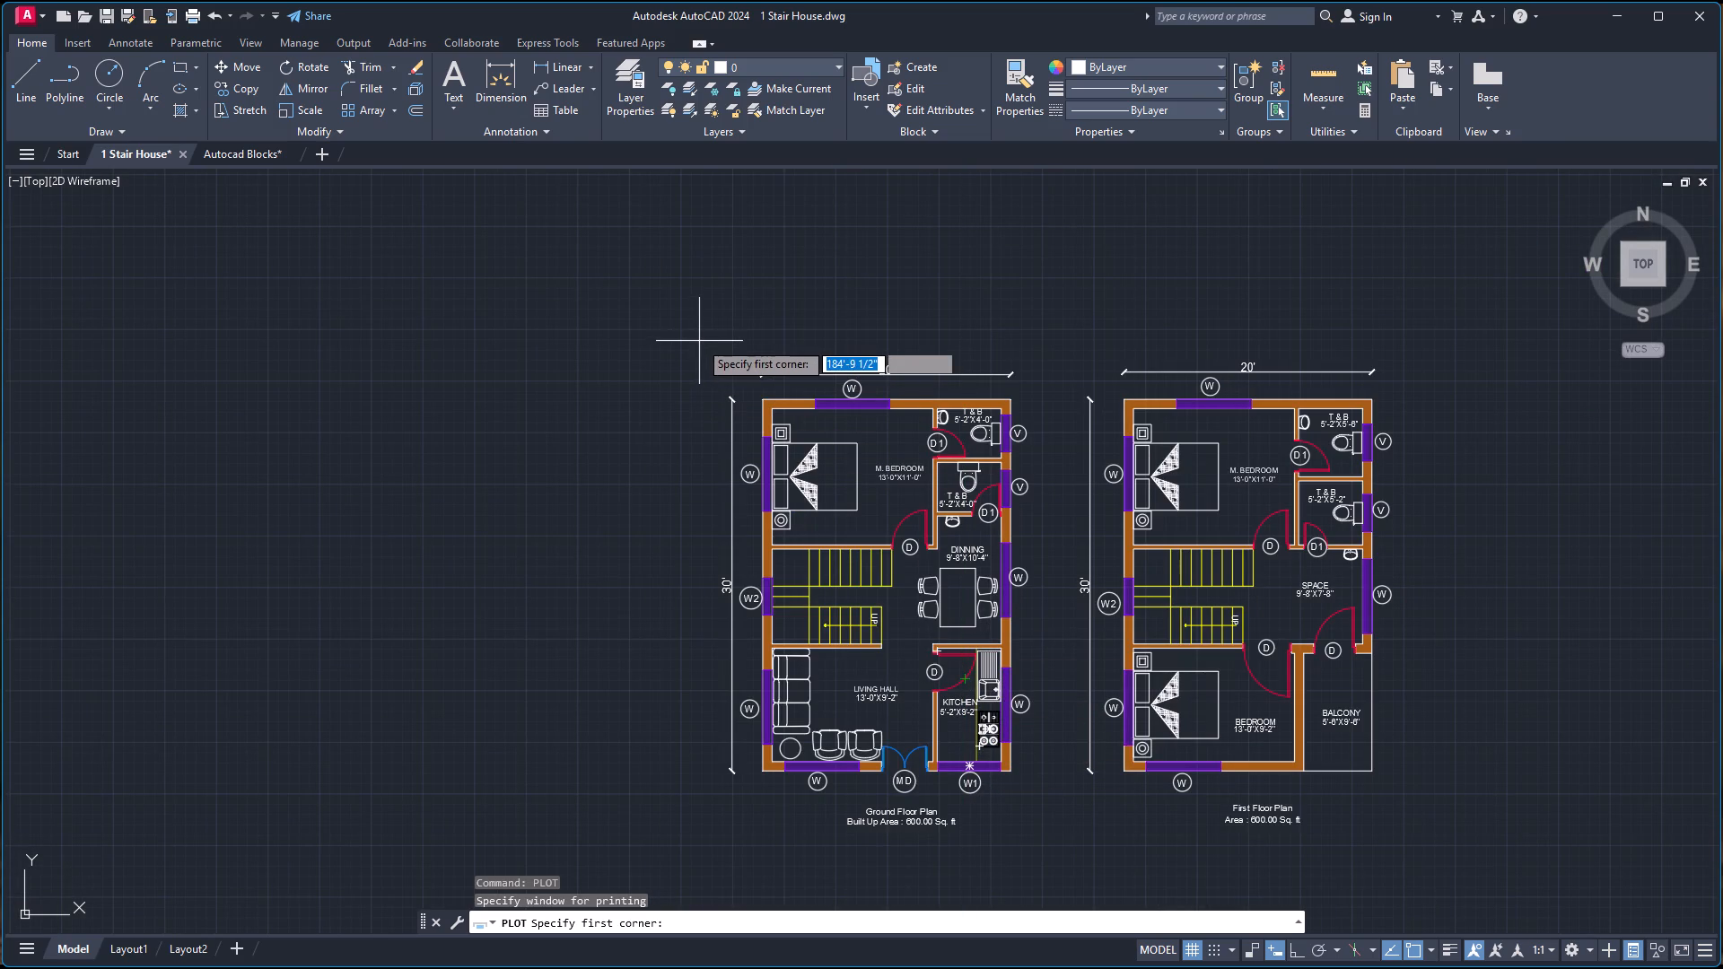
left_click(698, 337)
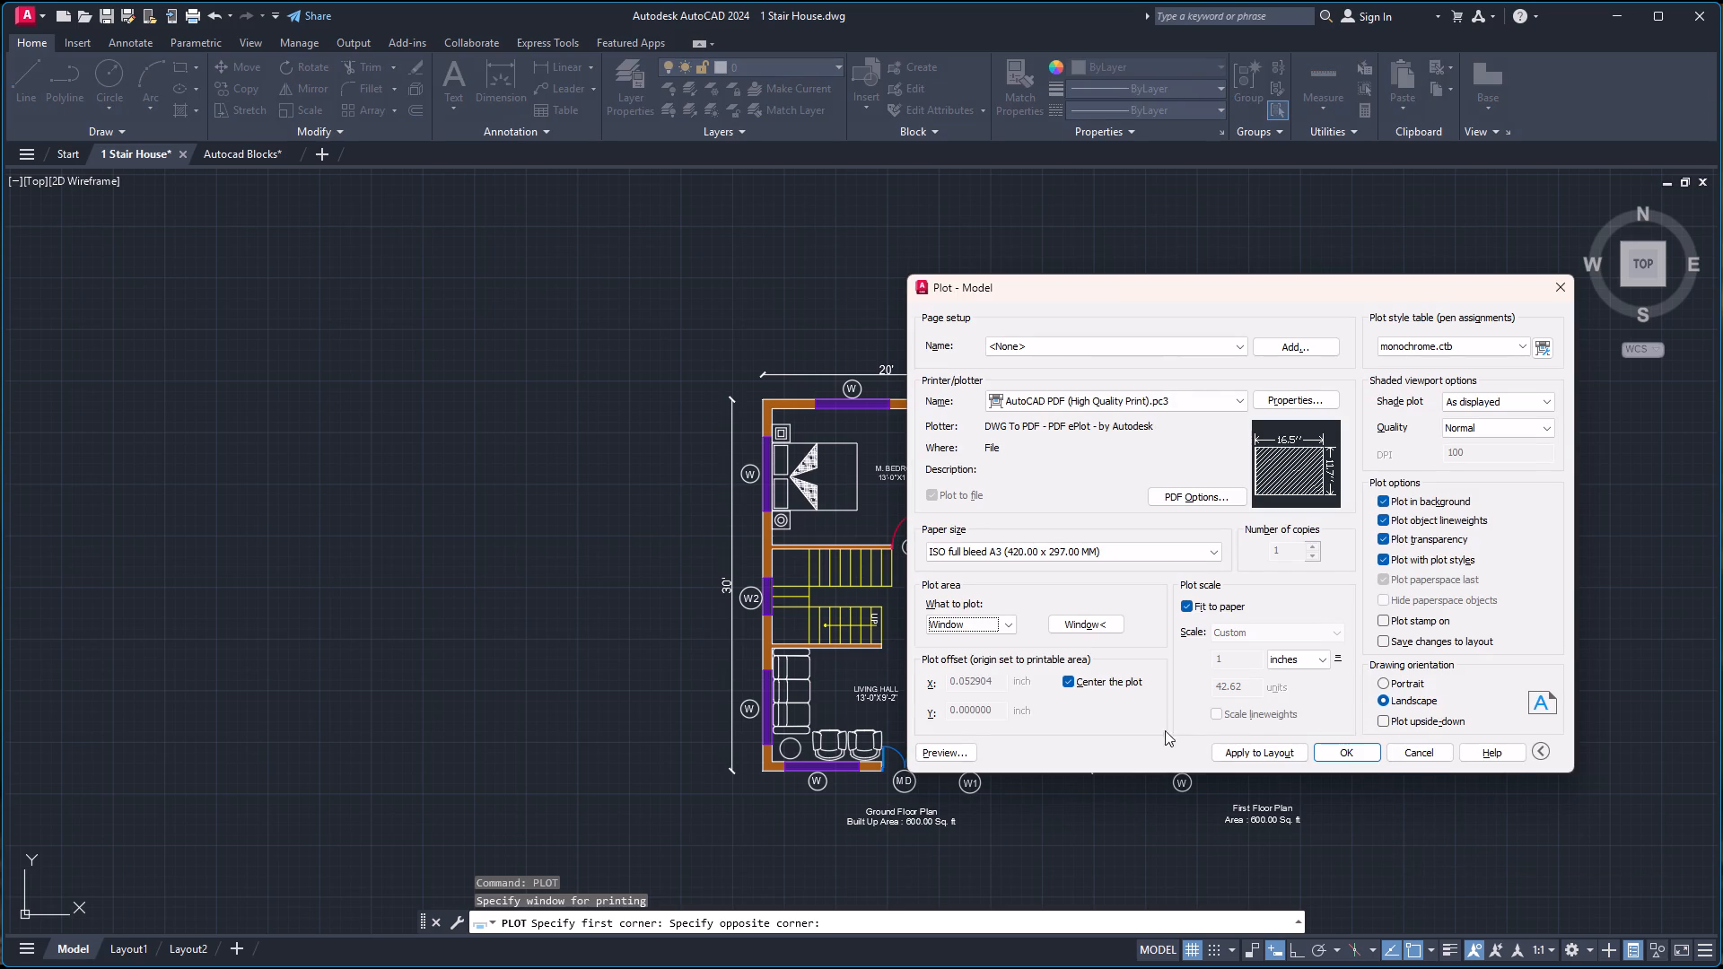
Apply the plot settings to the layout and preview the A3 sheet with both floor plans.
left_click(1254, 747)
left_click(948, 750)
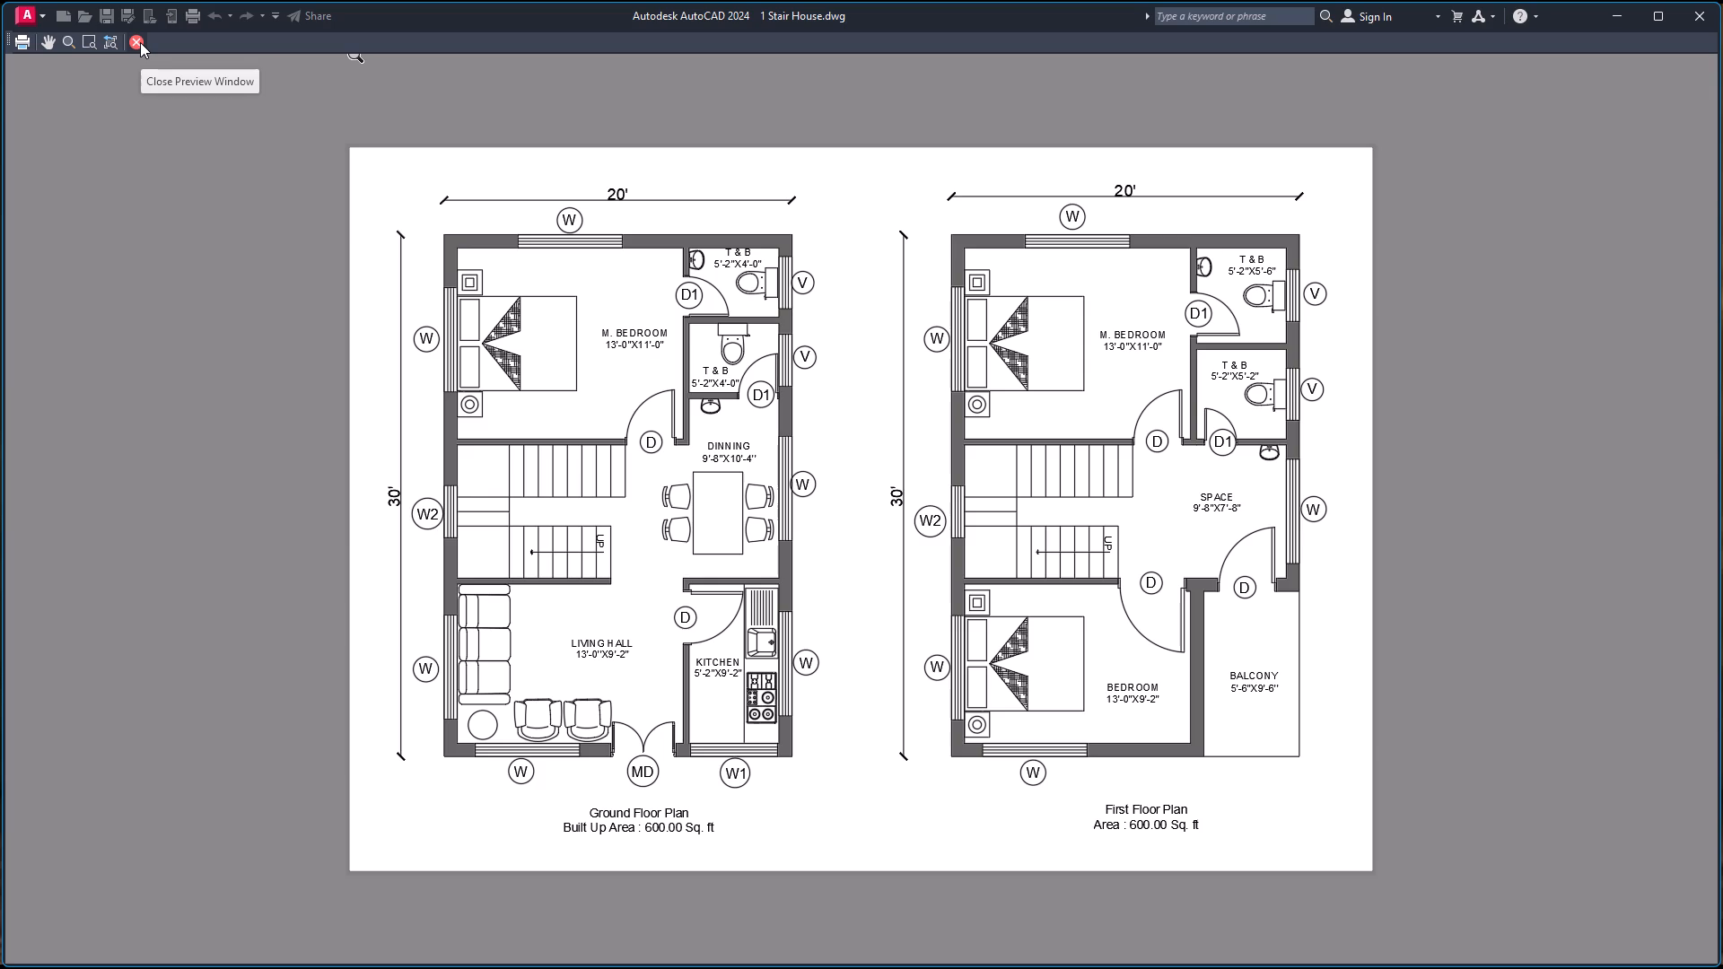
left_click(140, 42)
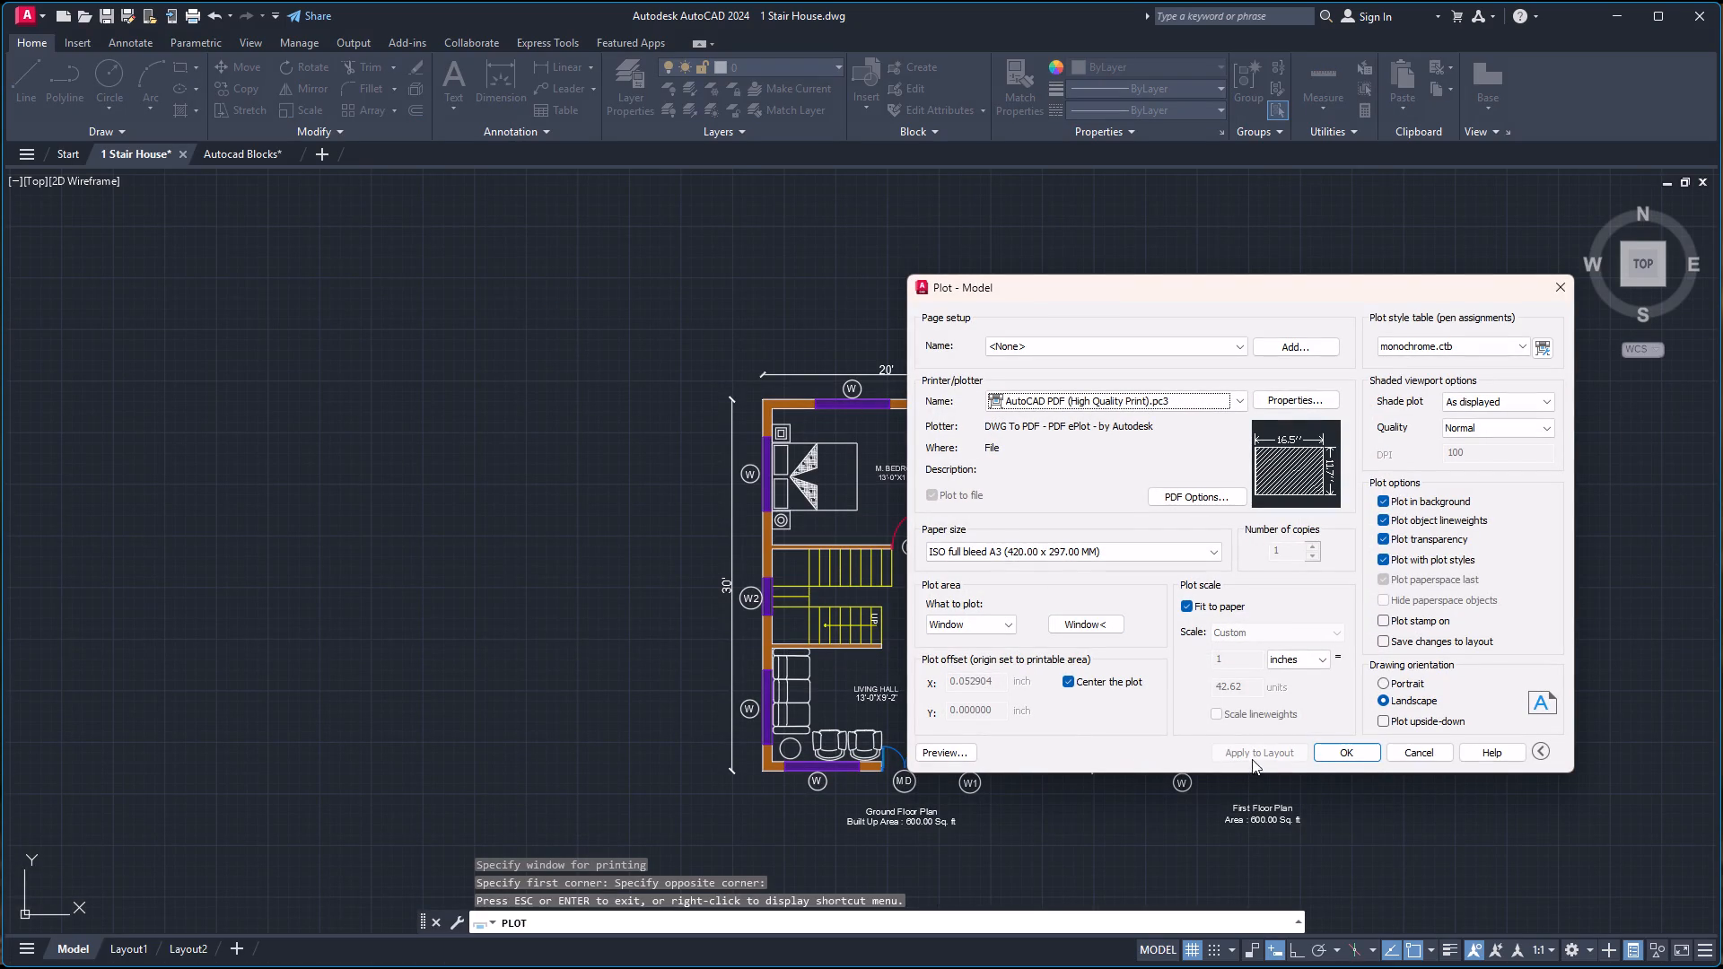
Plot the sheet to 1 Stair House-Model.pdf in folder 3 of D:, FUJI Files, New Projects, and dismiss the background-processing notice.
left_click(1322, 750)
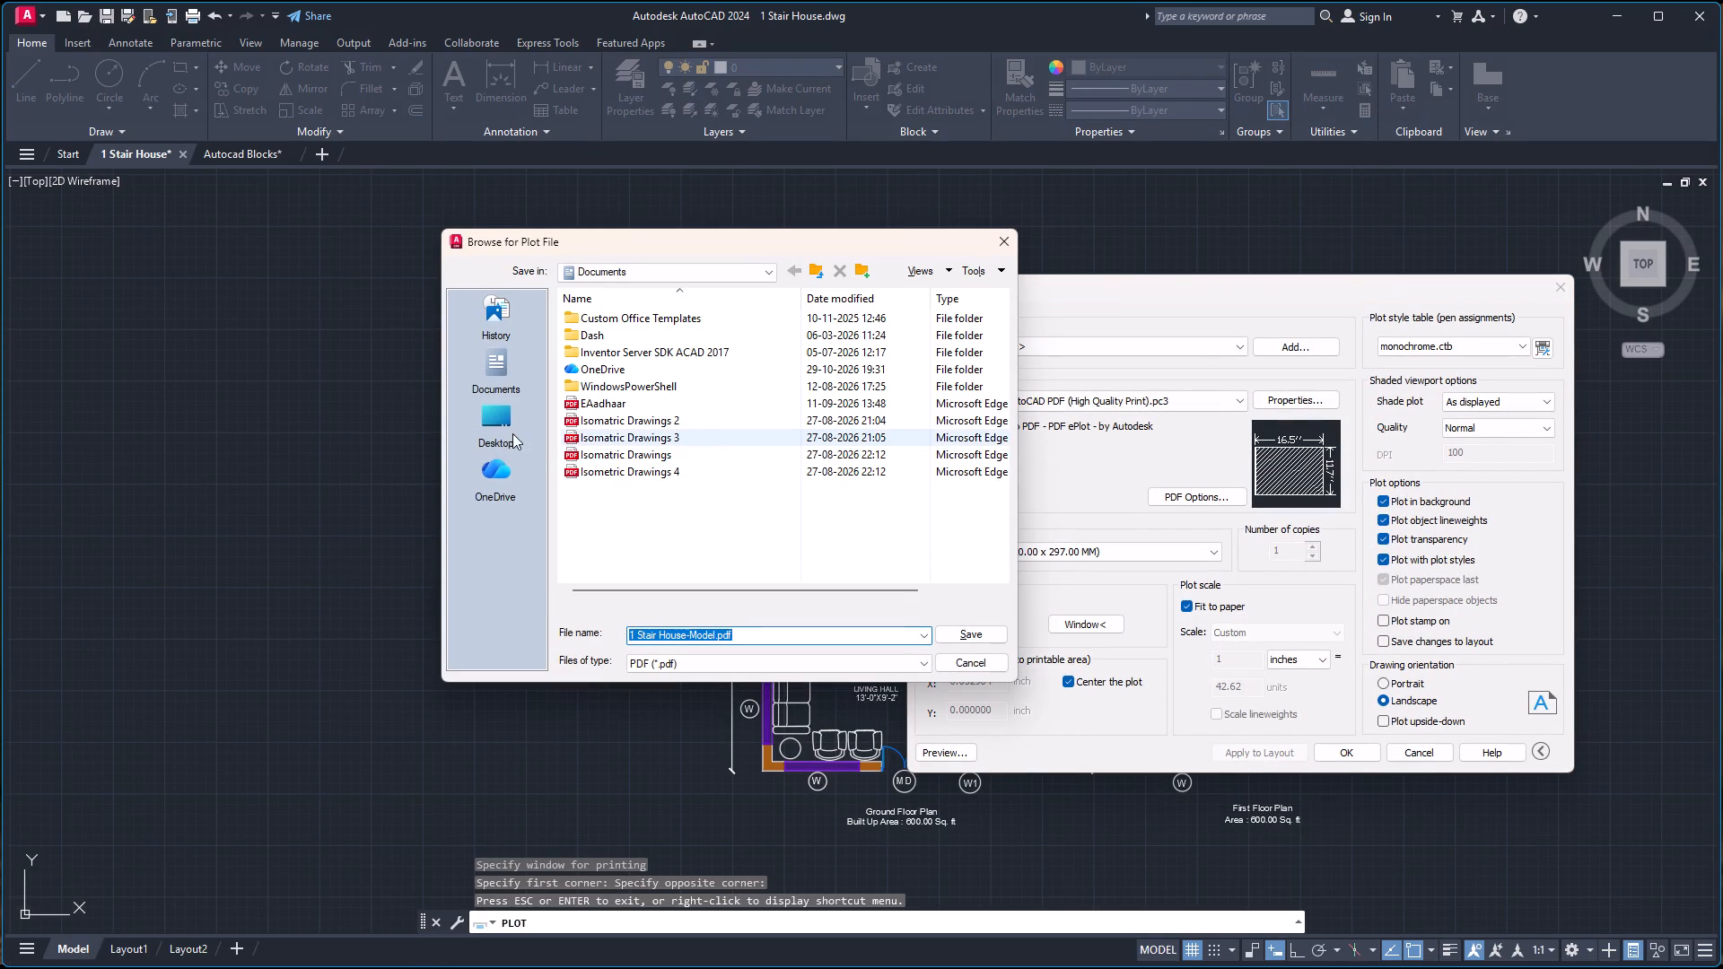
left_click(506, 426)
scroll(695, 406, "down", 2)
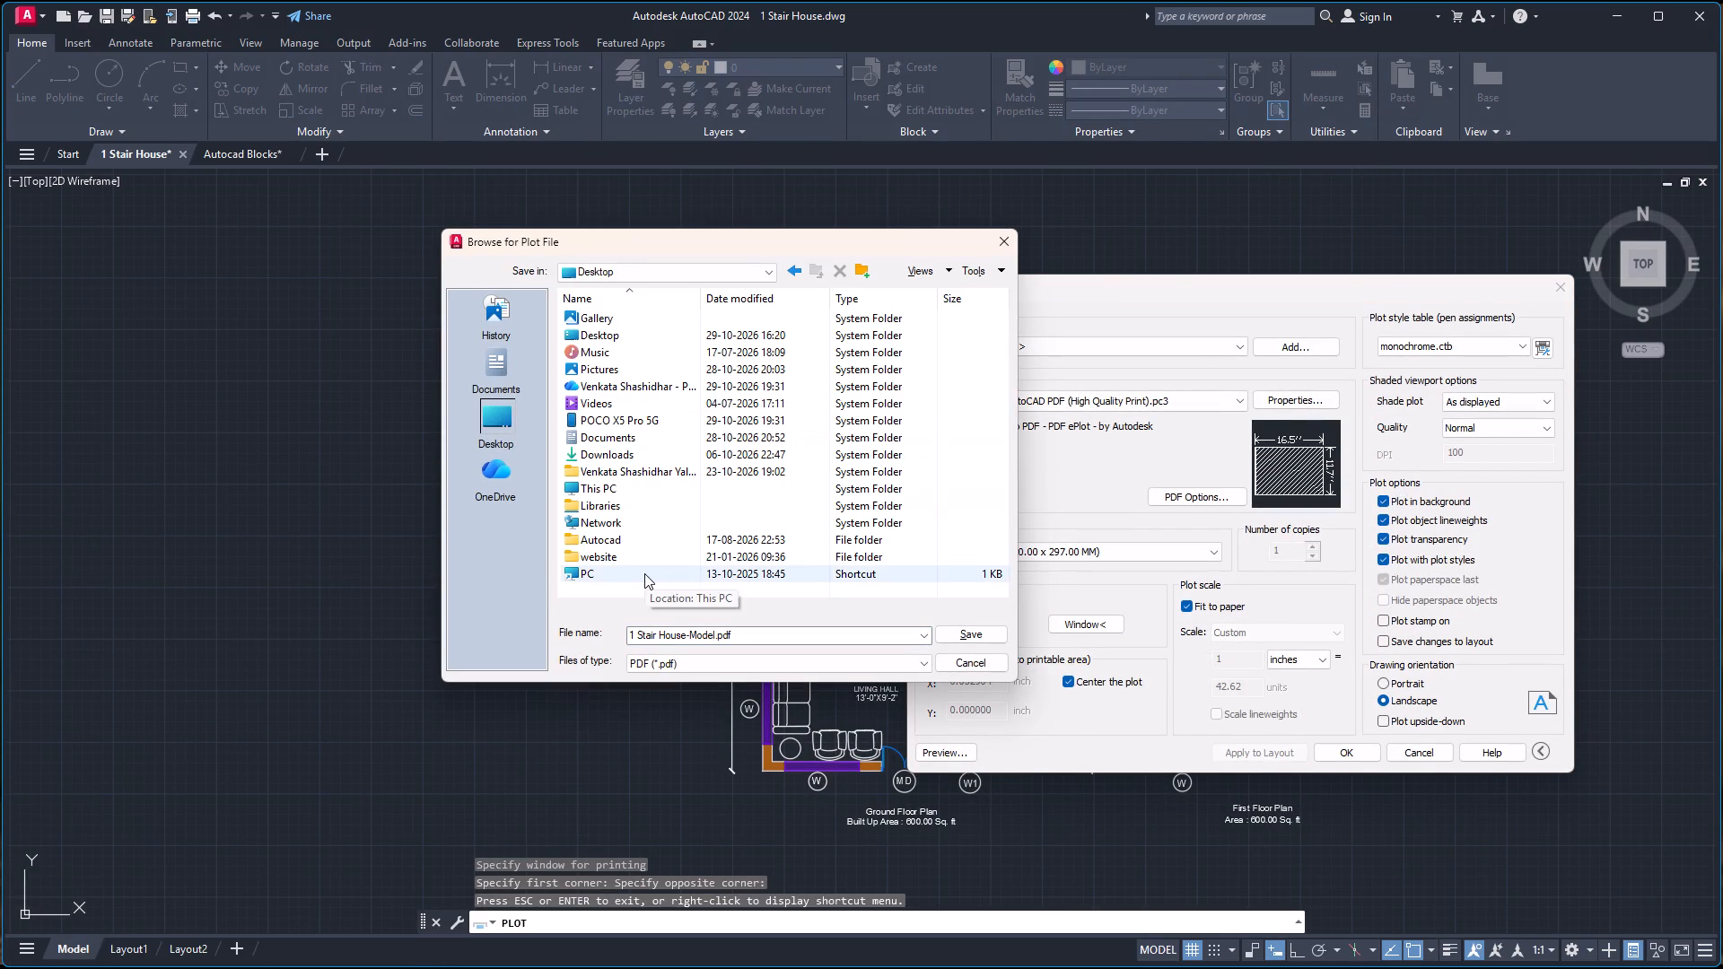
double_click(644, 573)
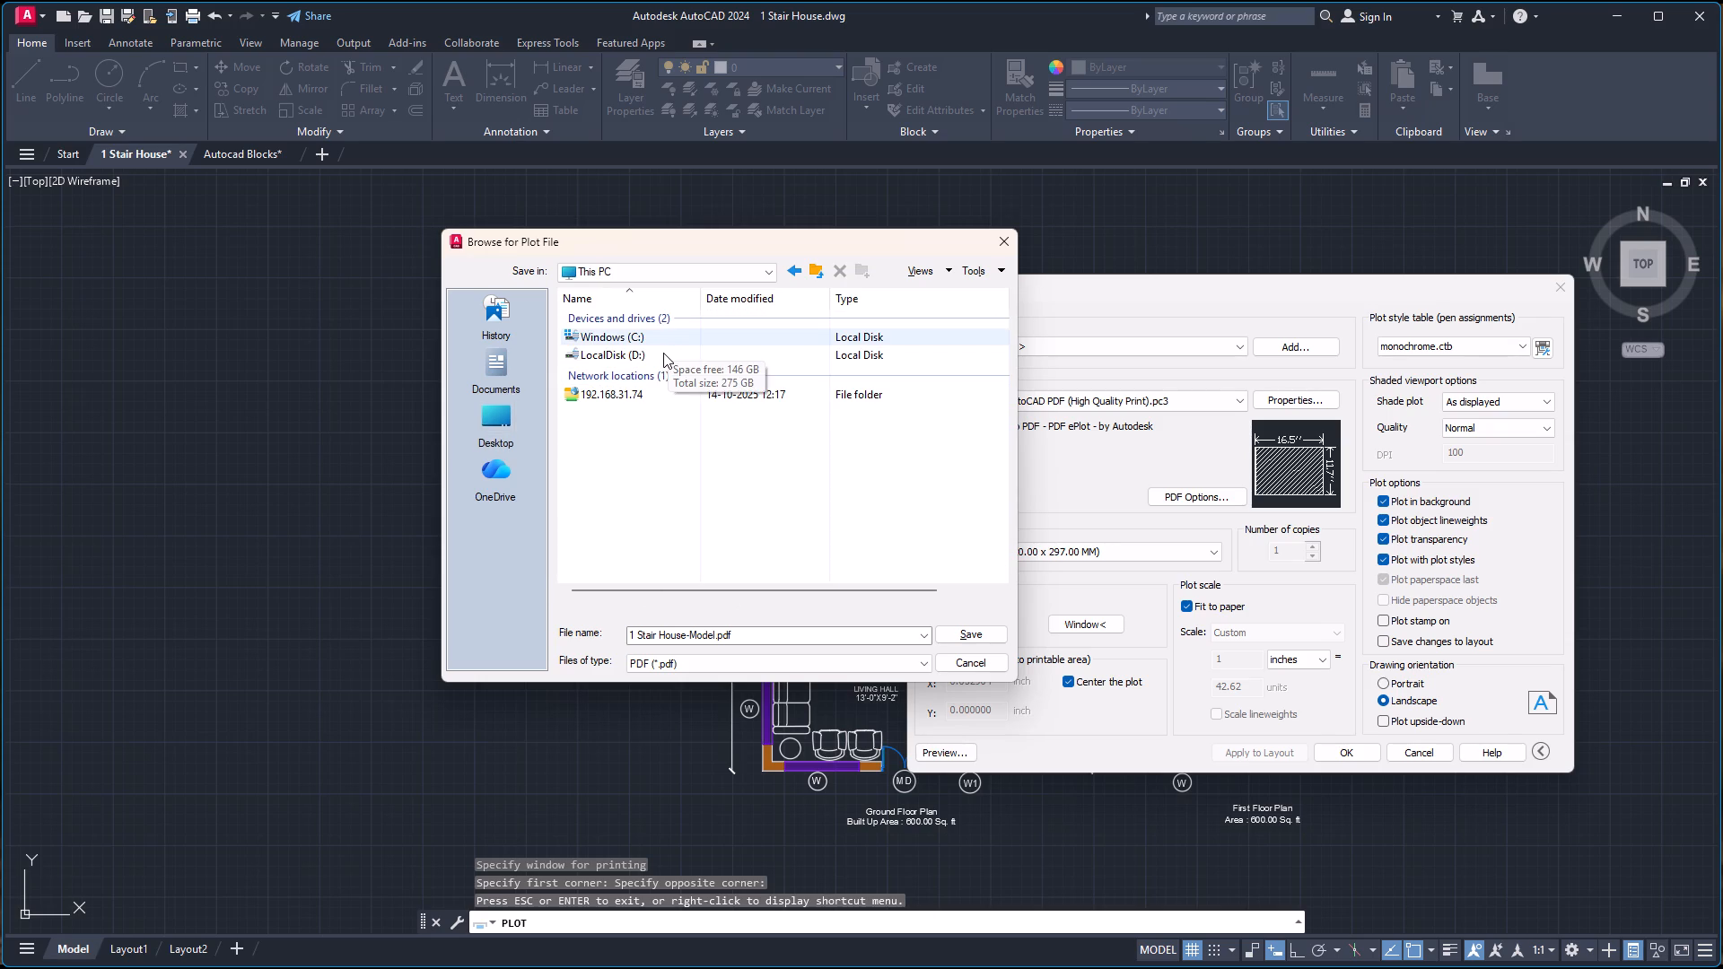
double_click(663, 354)
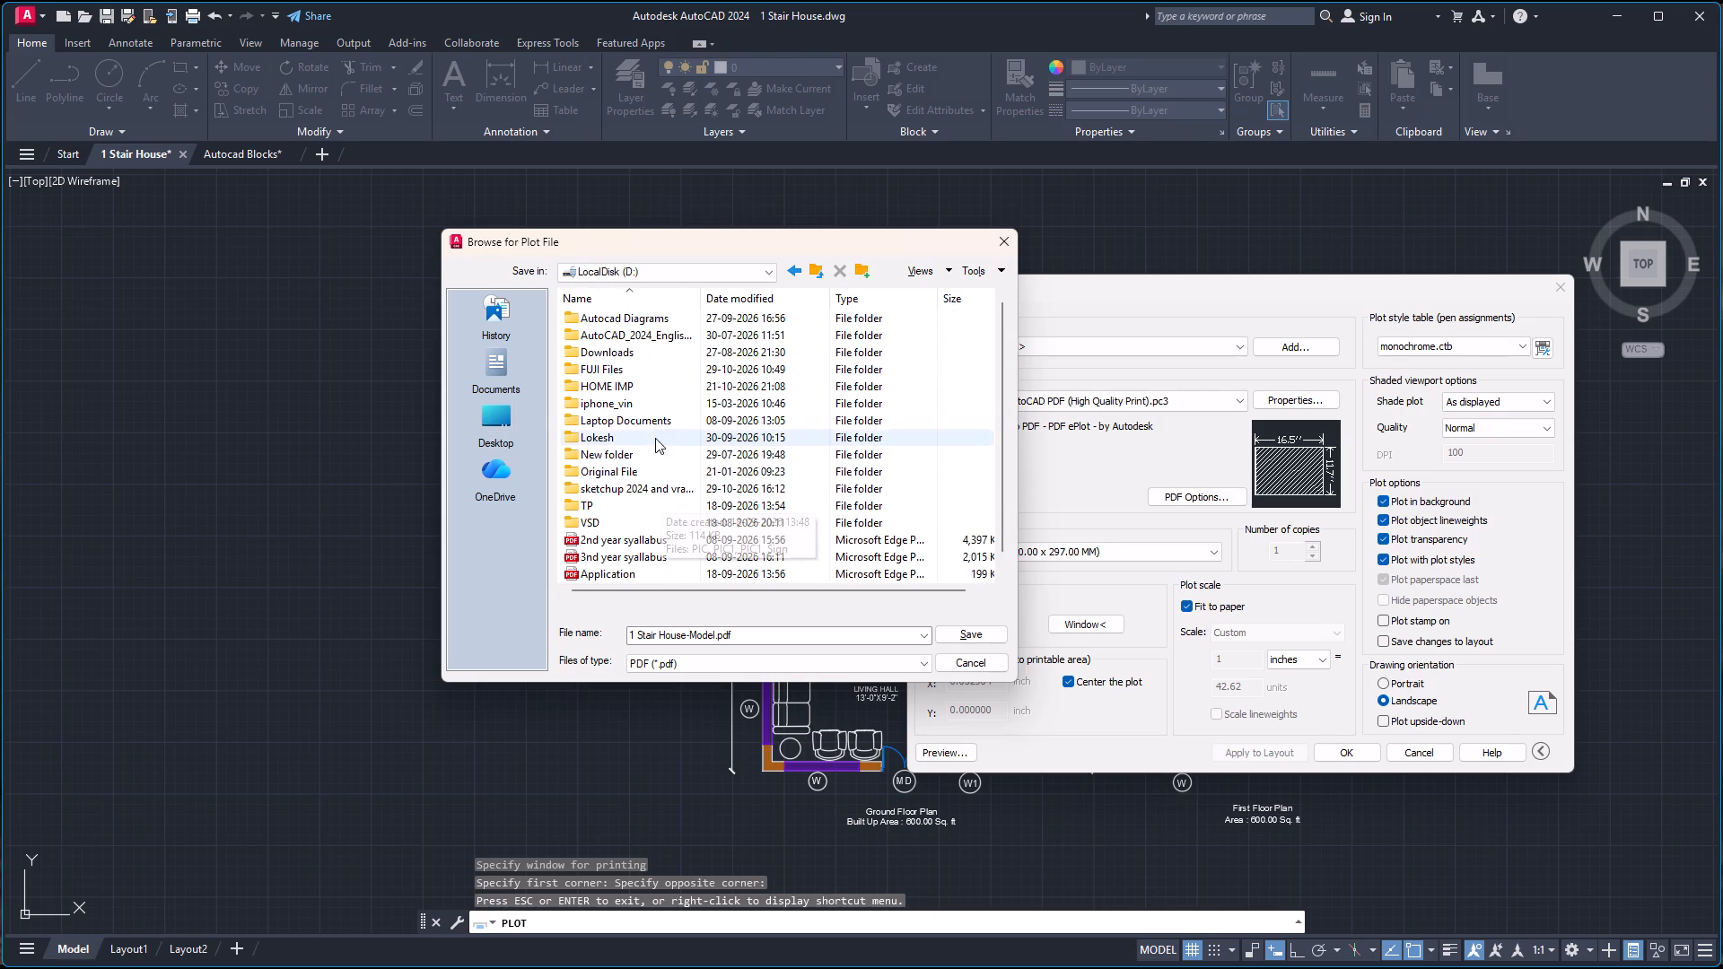
double_click(660, 370)
scroll(643, 435, "down", 3)
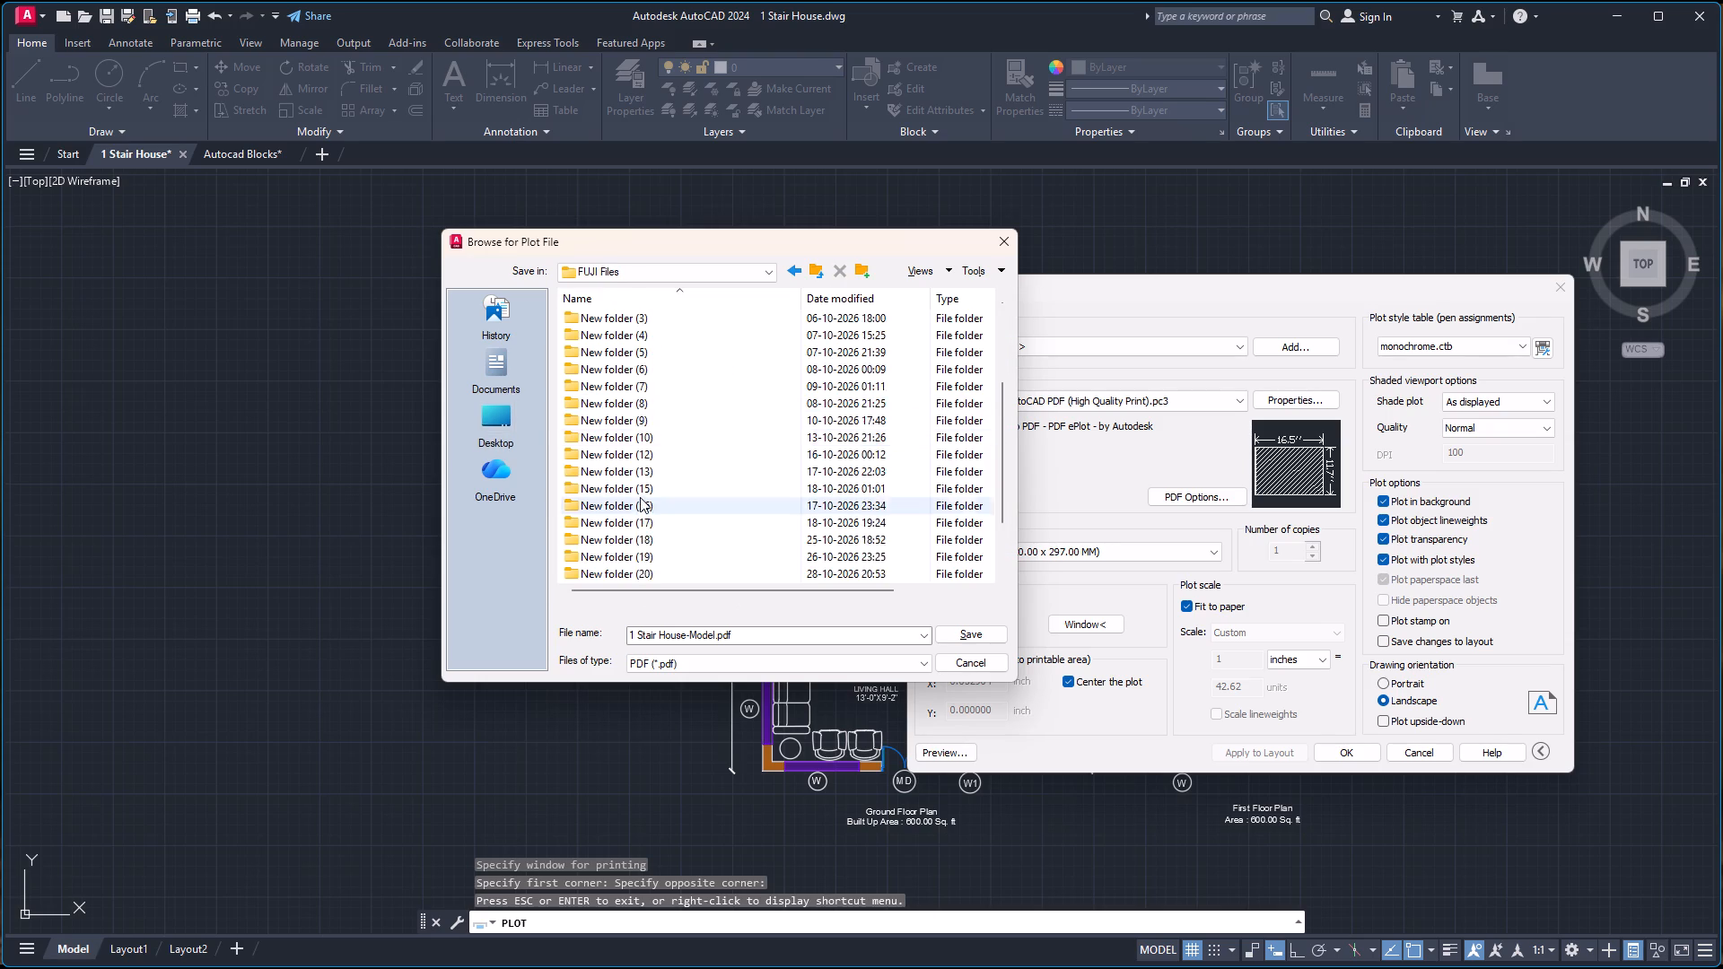
scroll(640, 497, "down", 2)
double_click(626, 546)
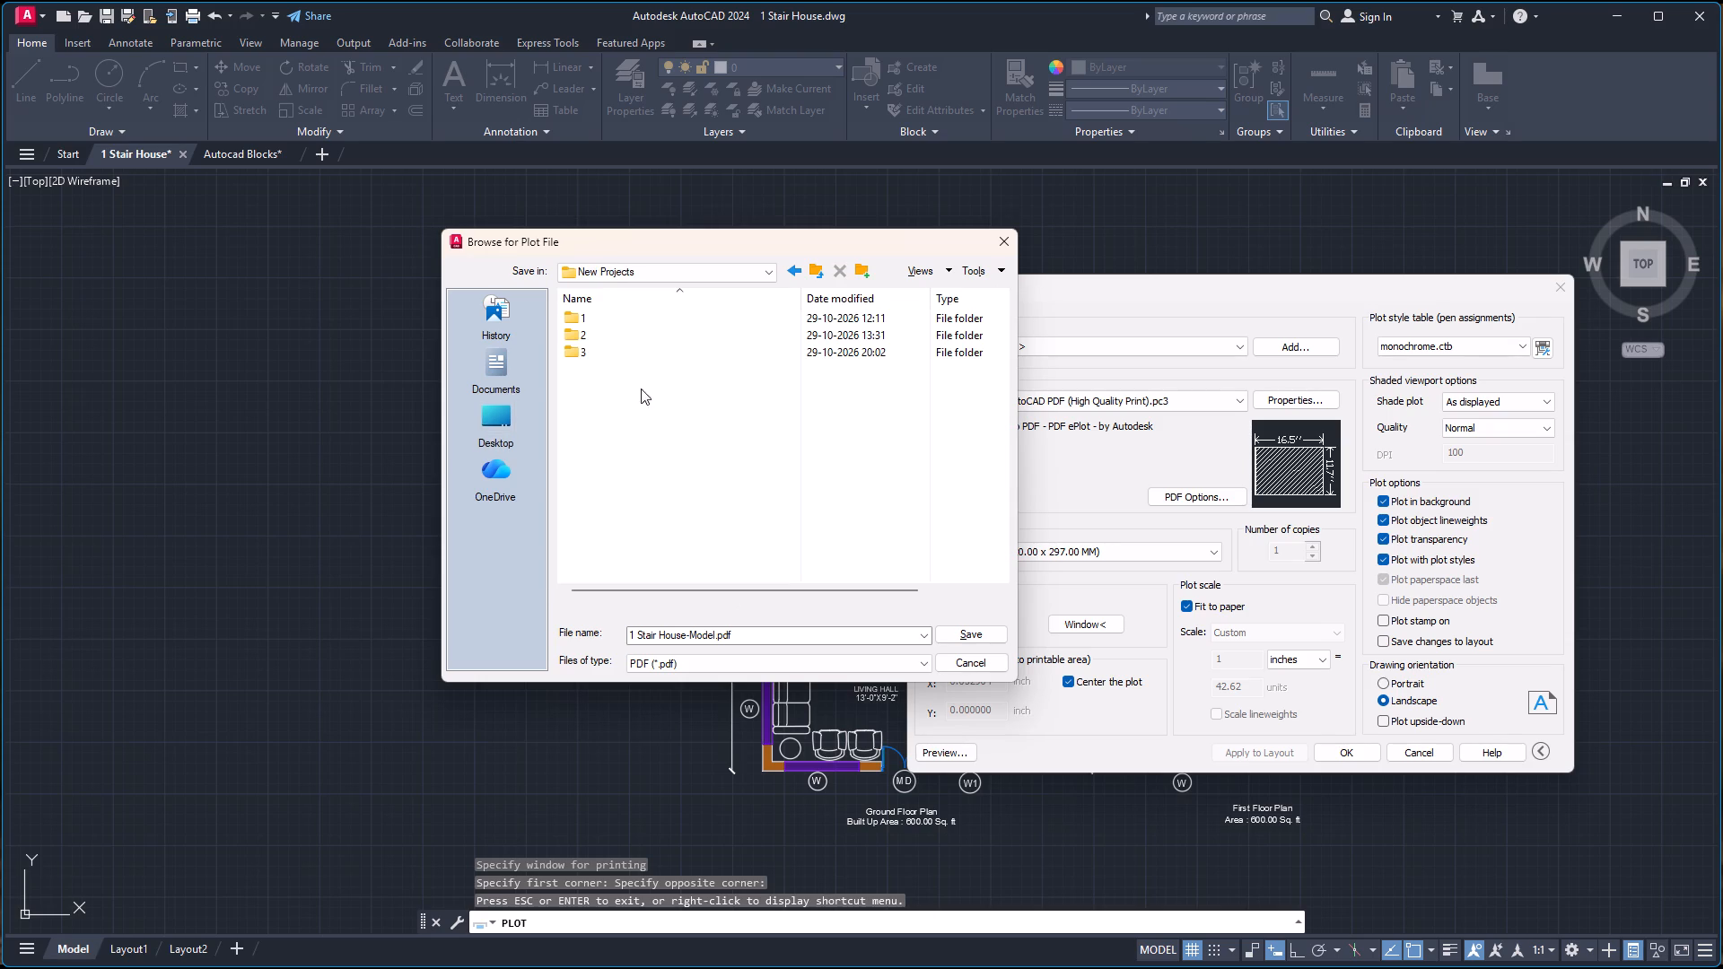
double_click(641, 356)
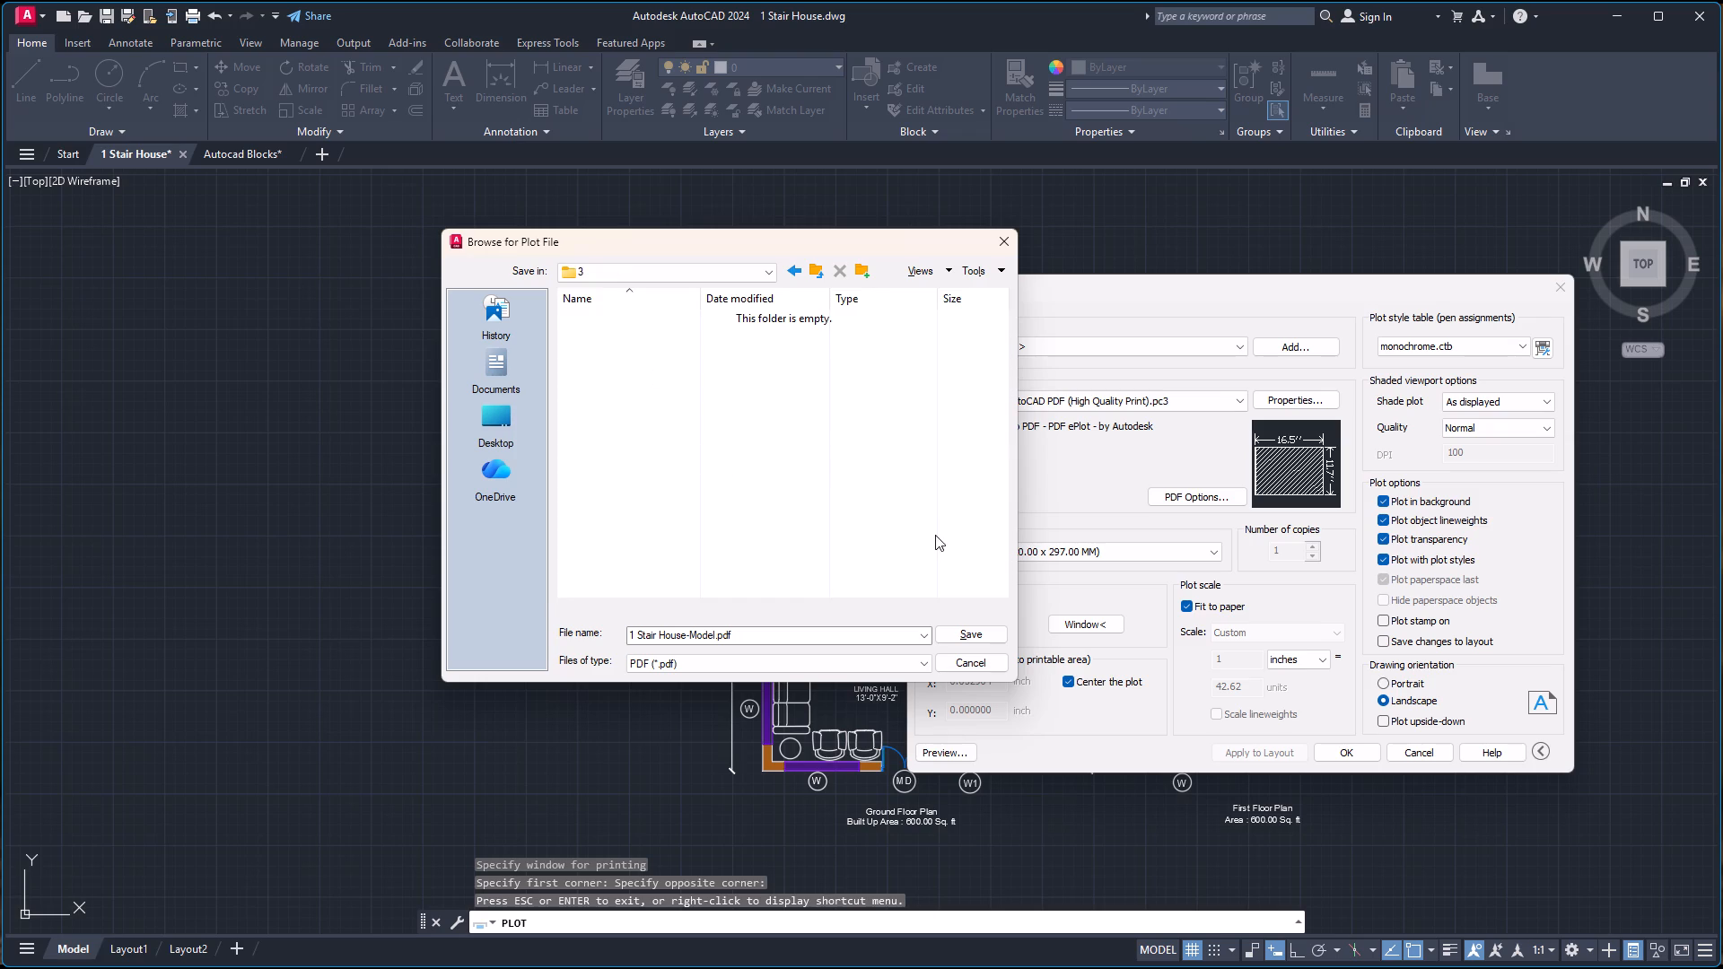
left_click(973, 637)
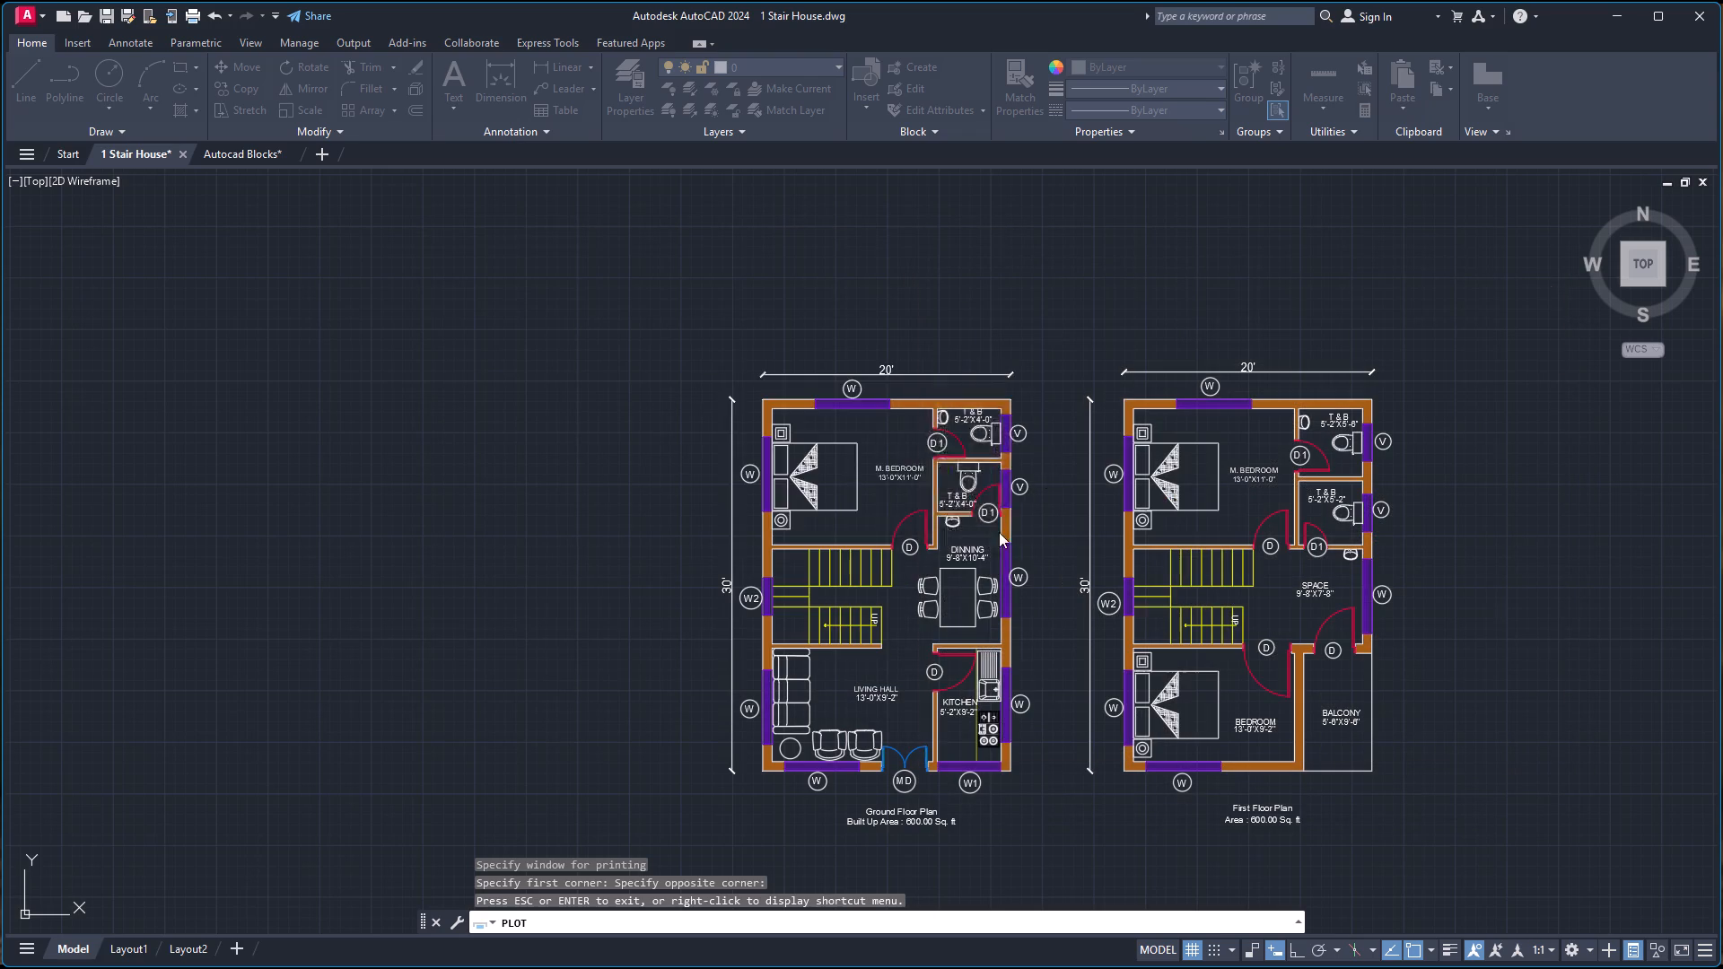
left_click(989, 380)
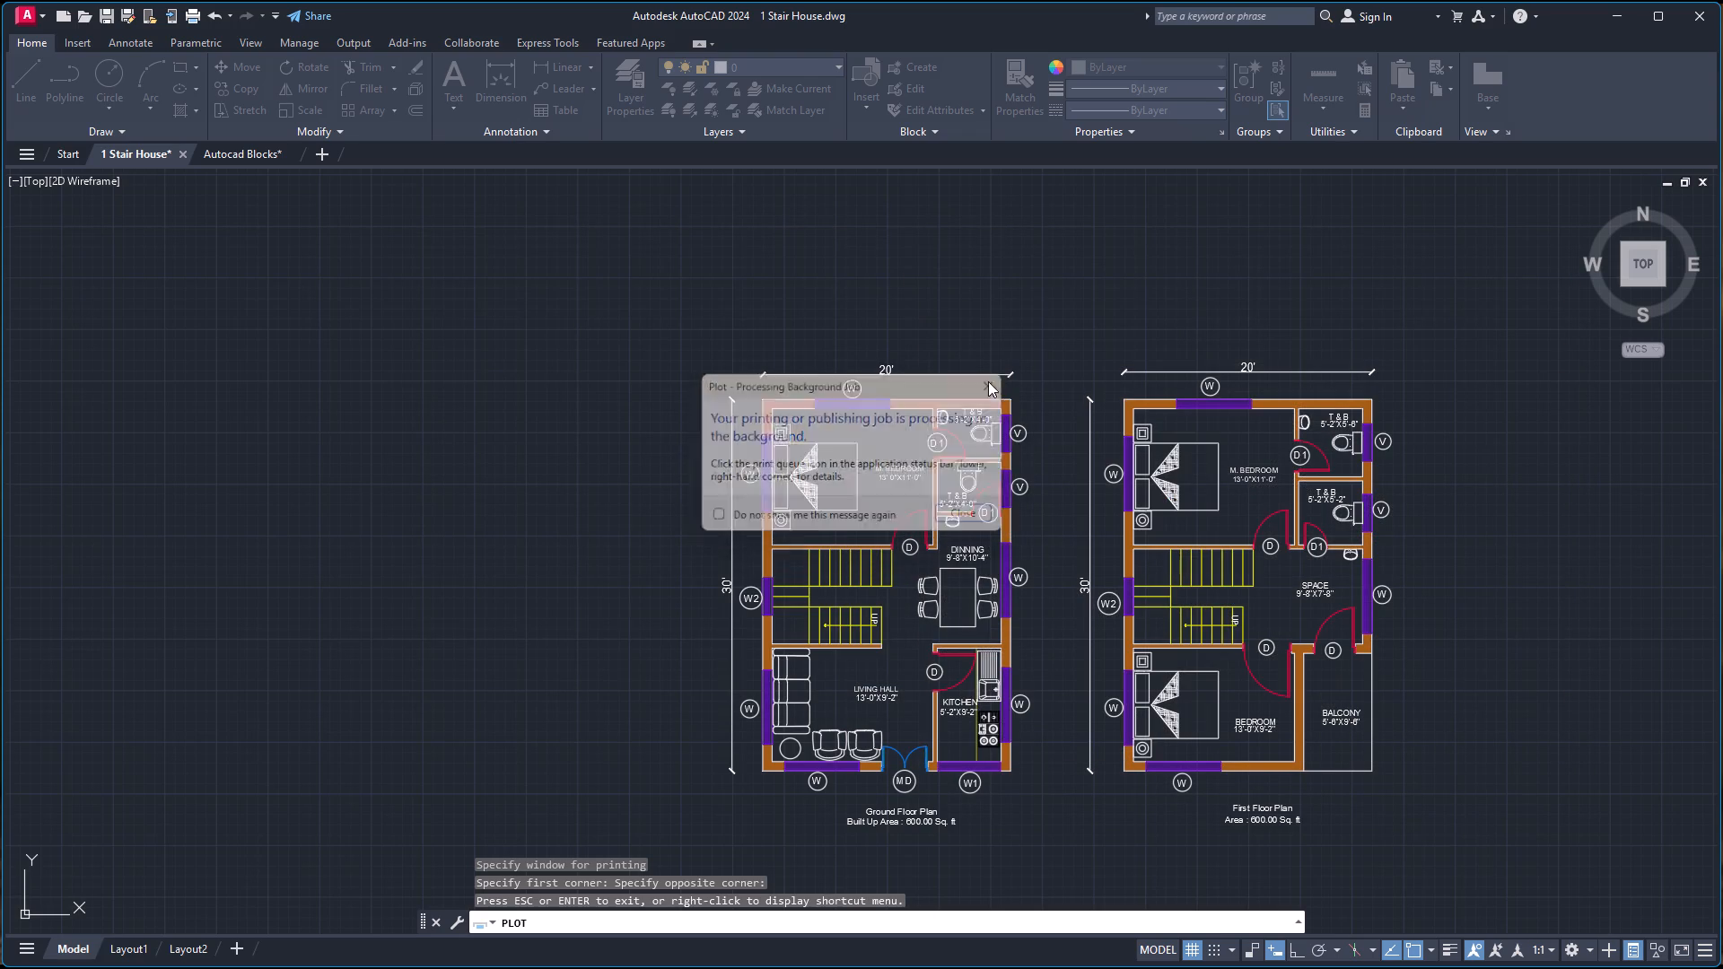
key("Escape")
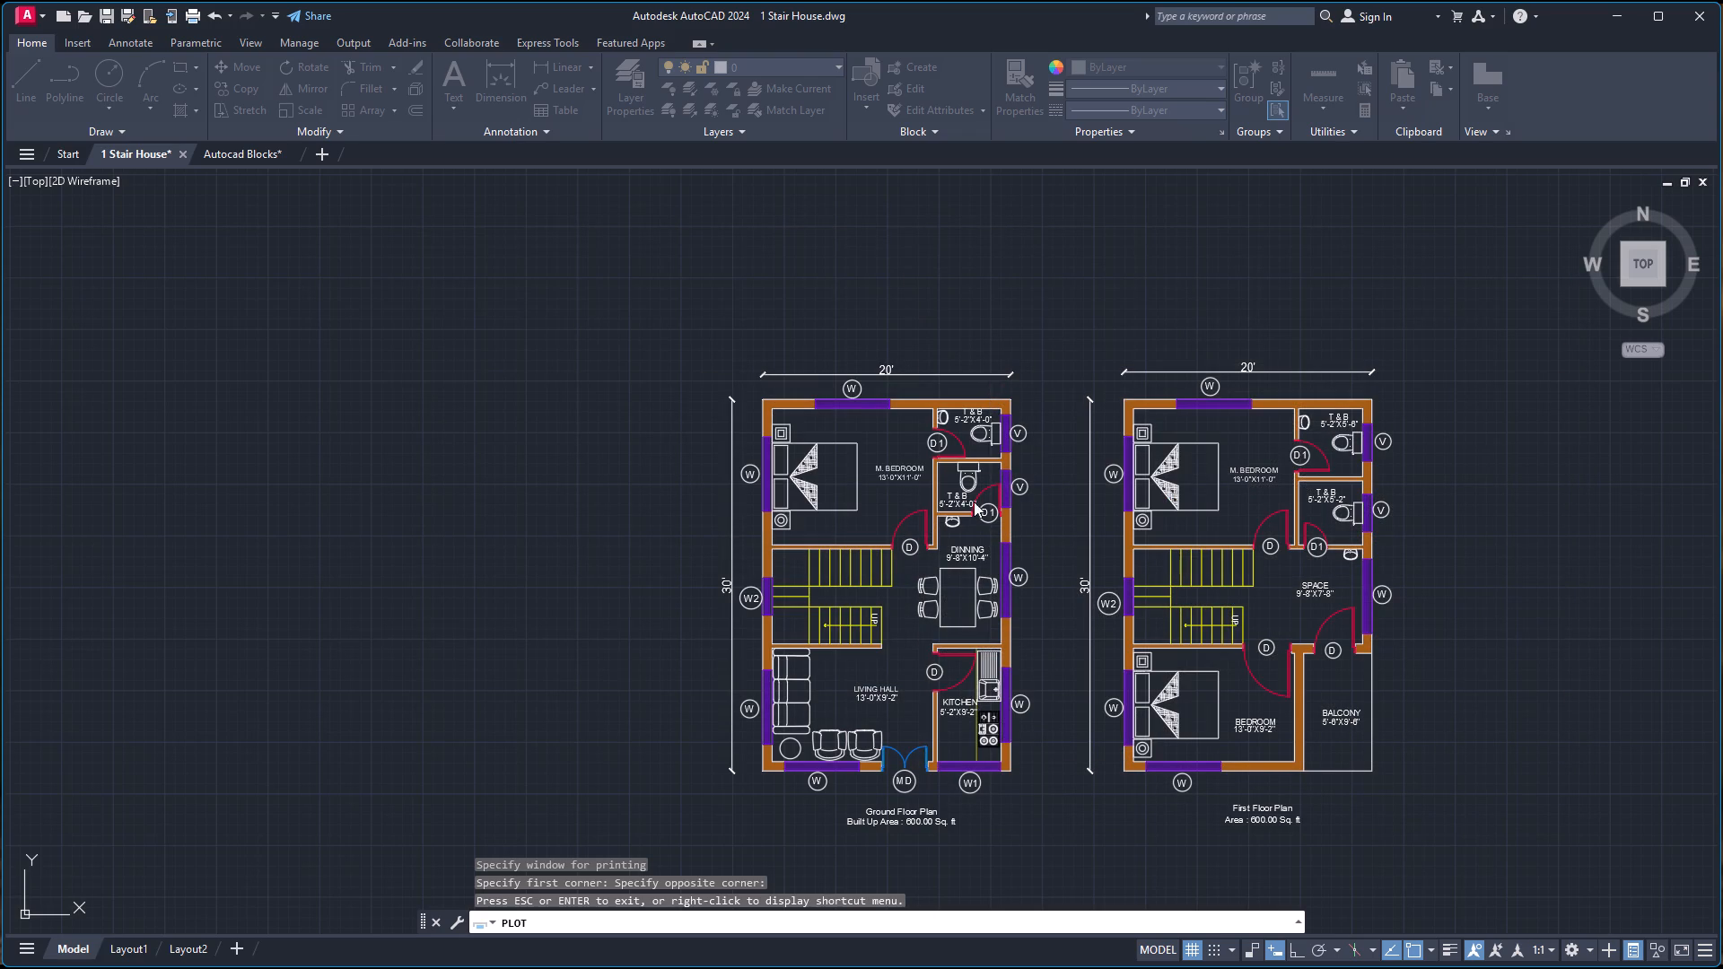
Save the 1 Stair House drawing.
key("ctrl+s")
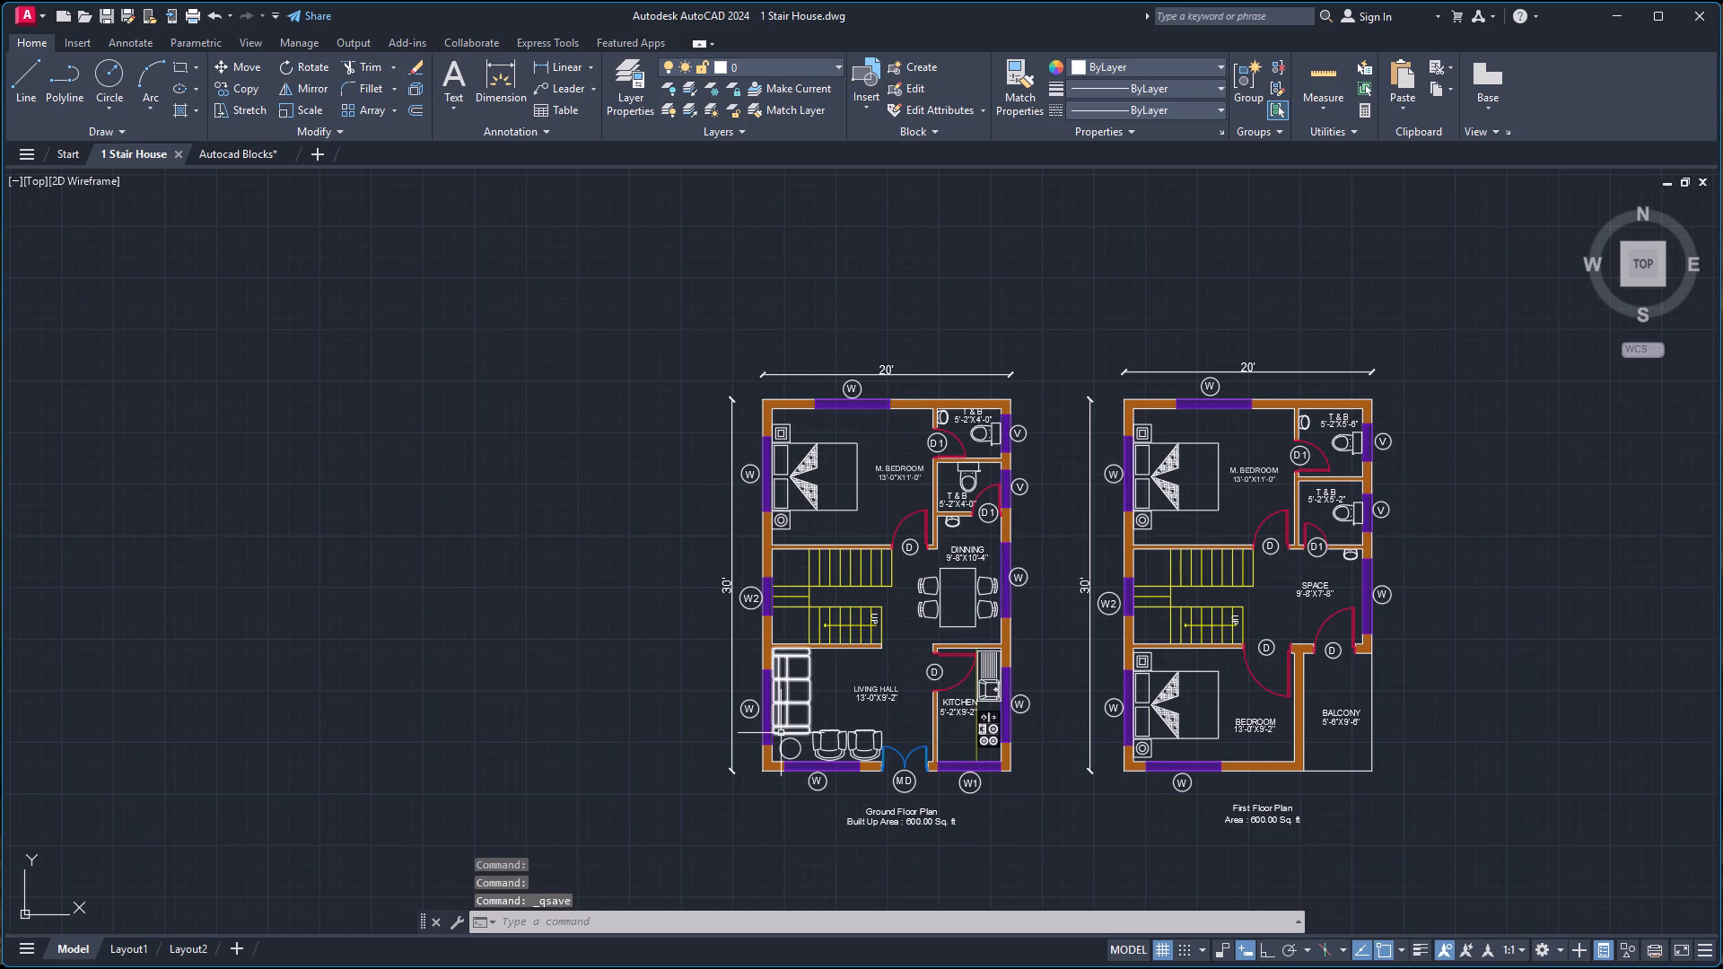
Query the LOGFILENAME variable and copy the full log file path from the expanded command history.
left_click(1031, 928)
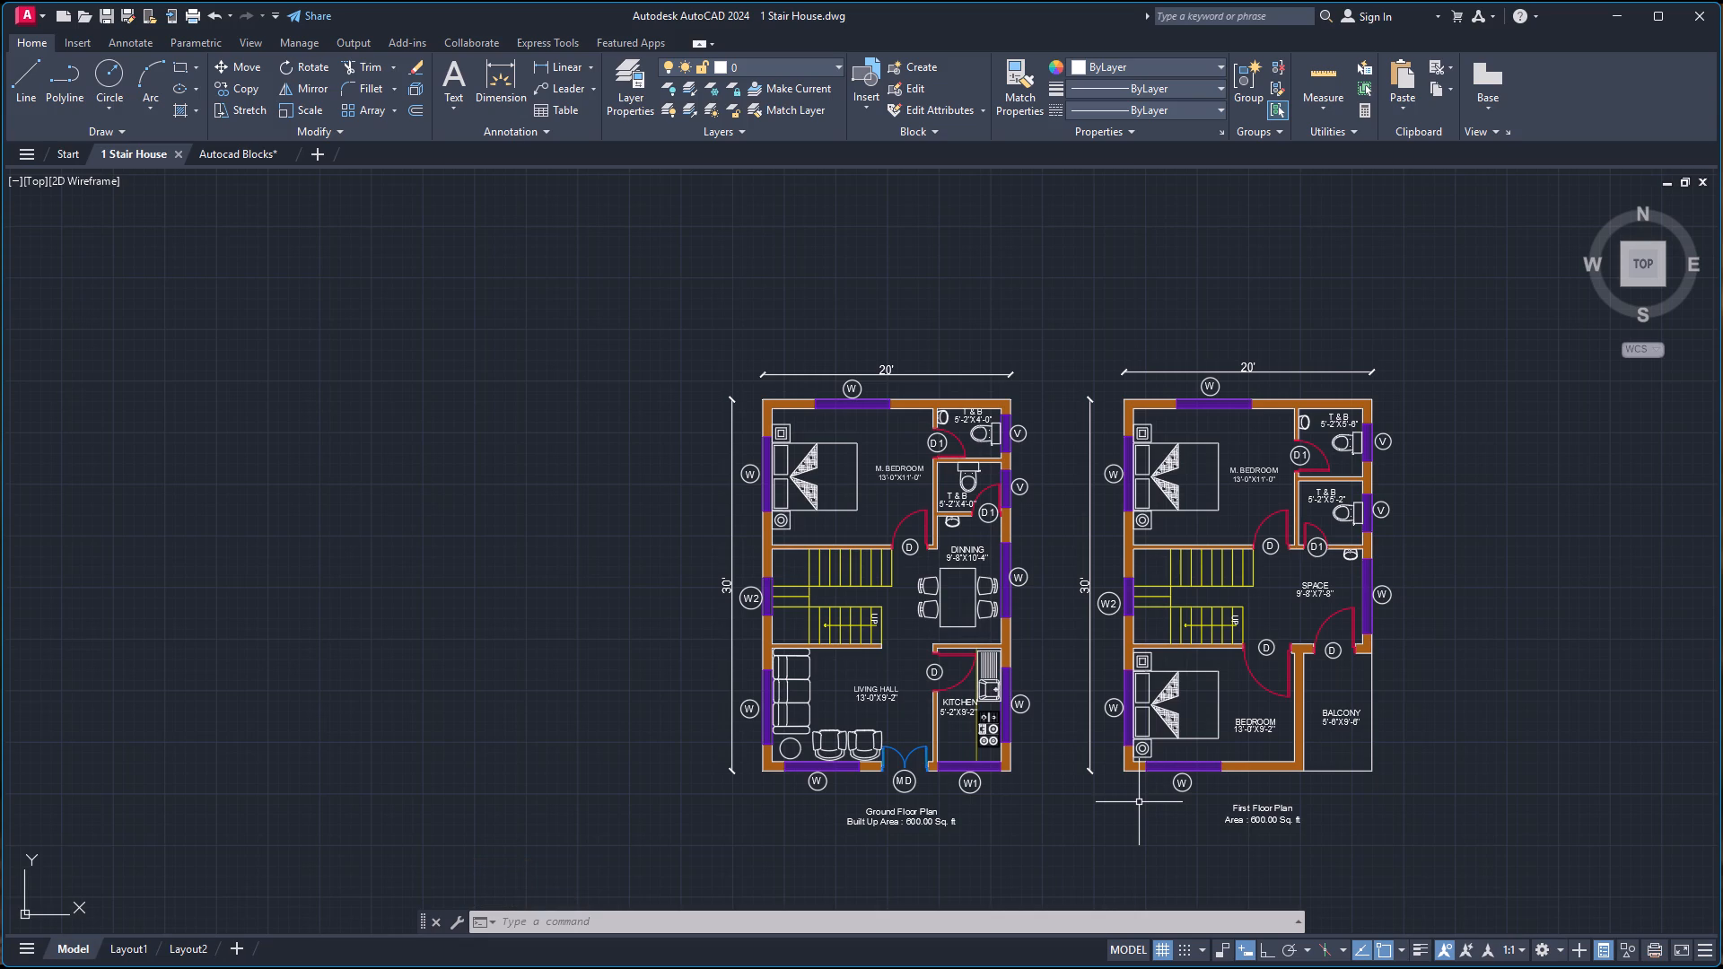
left_click(907, 921)
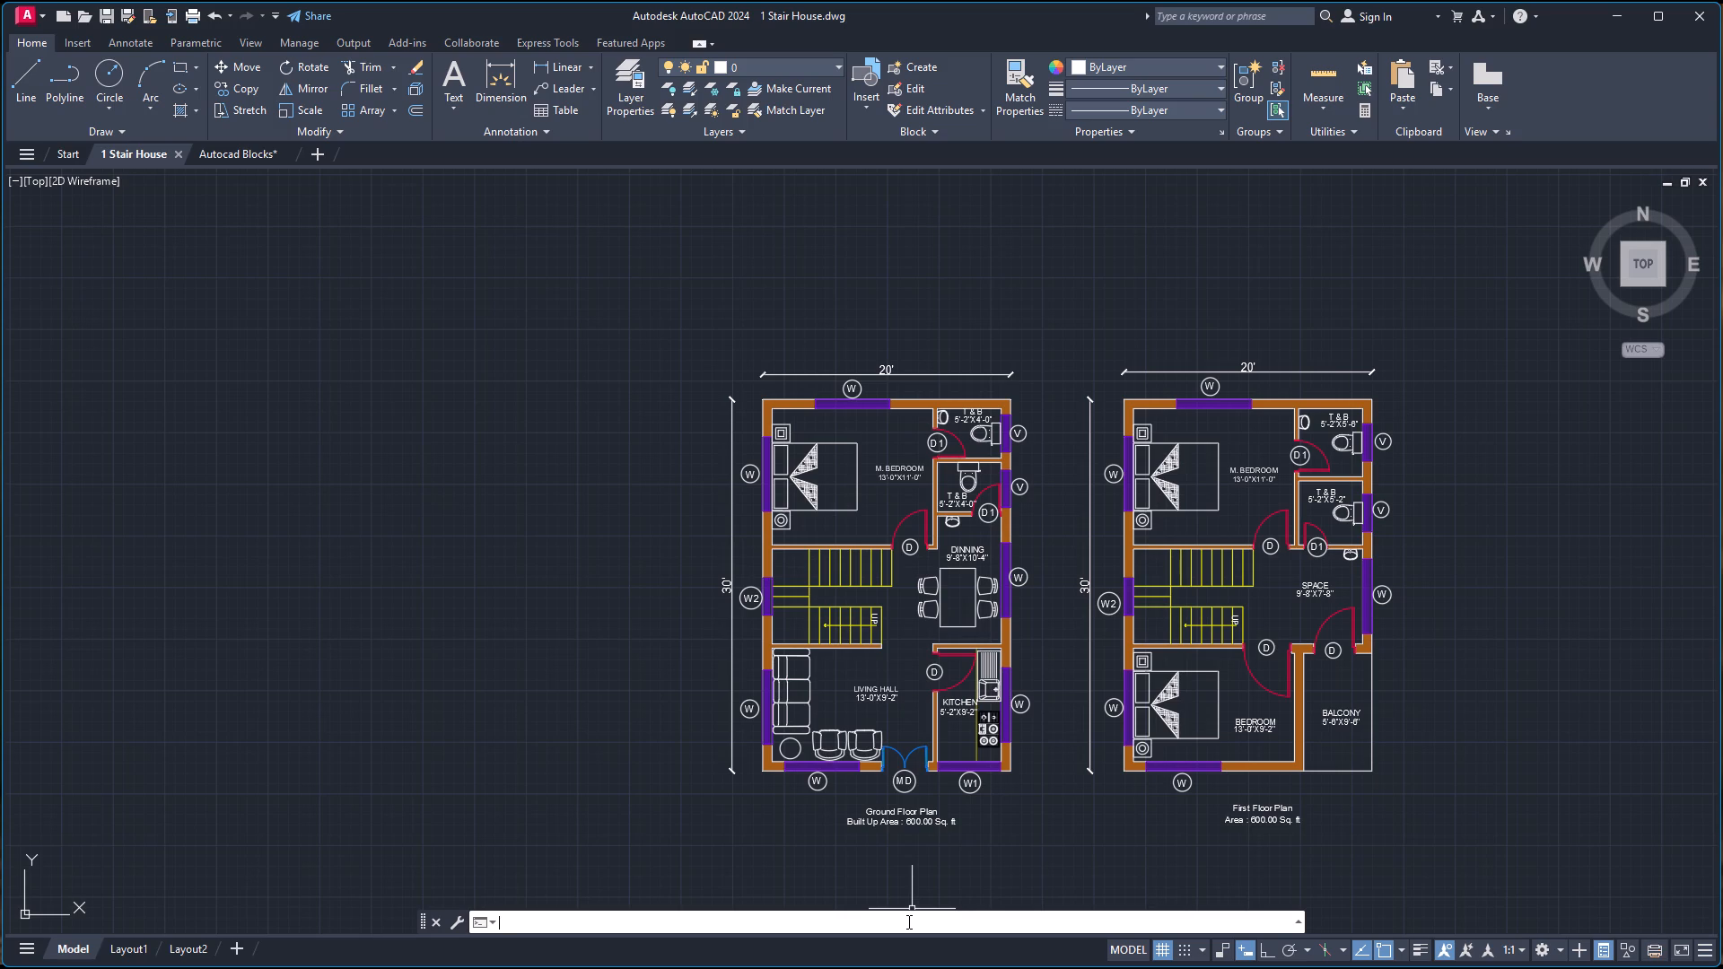
type("log")
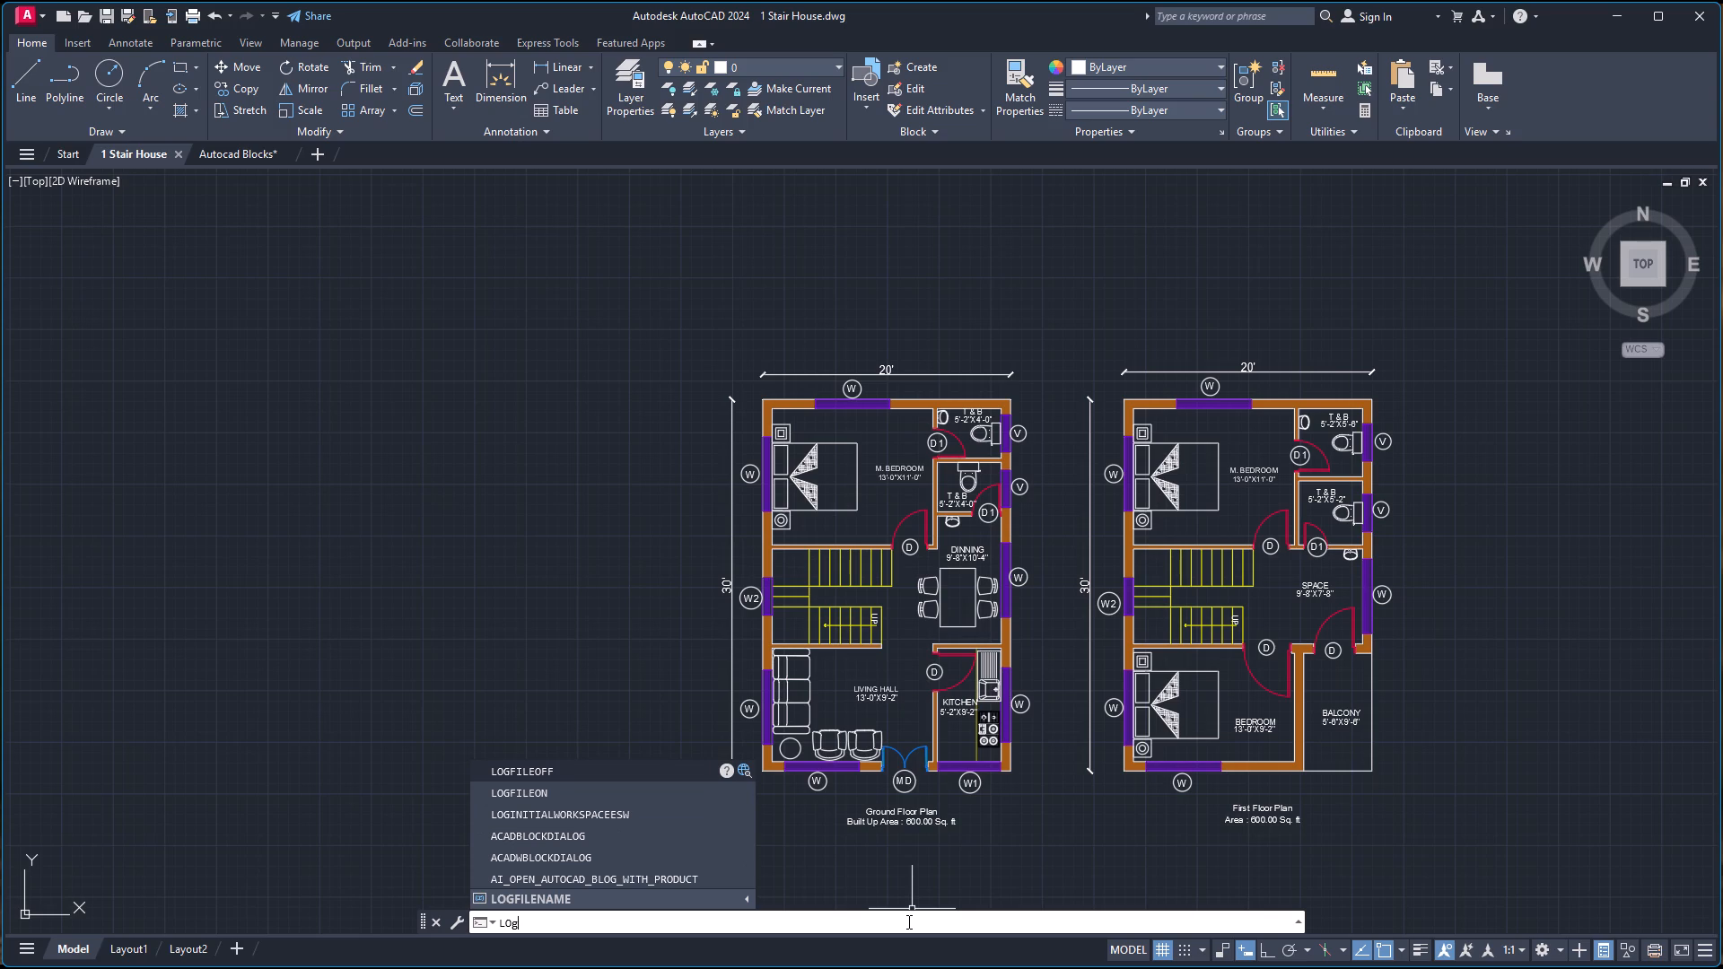
left_click(735, 903)
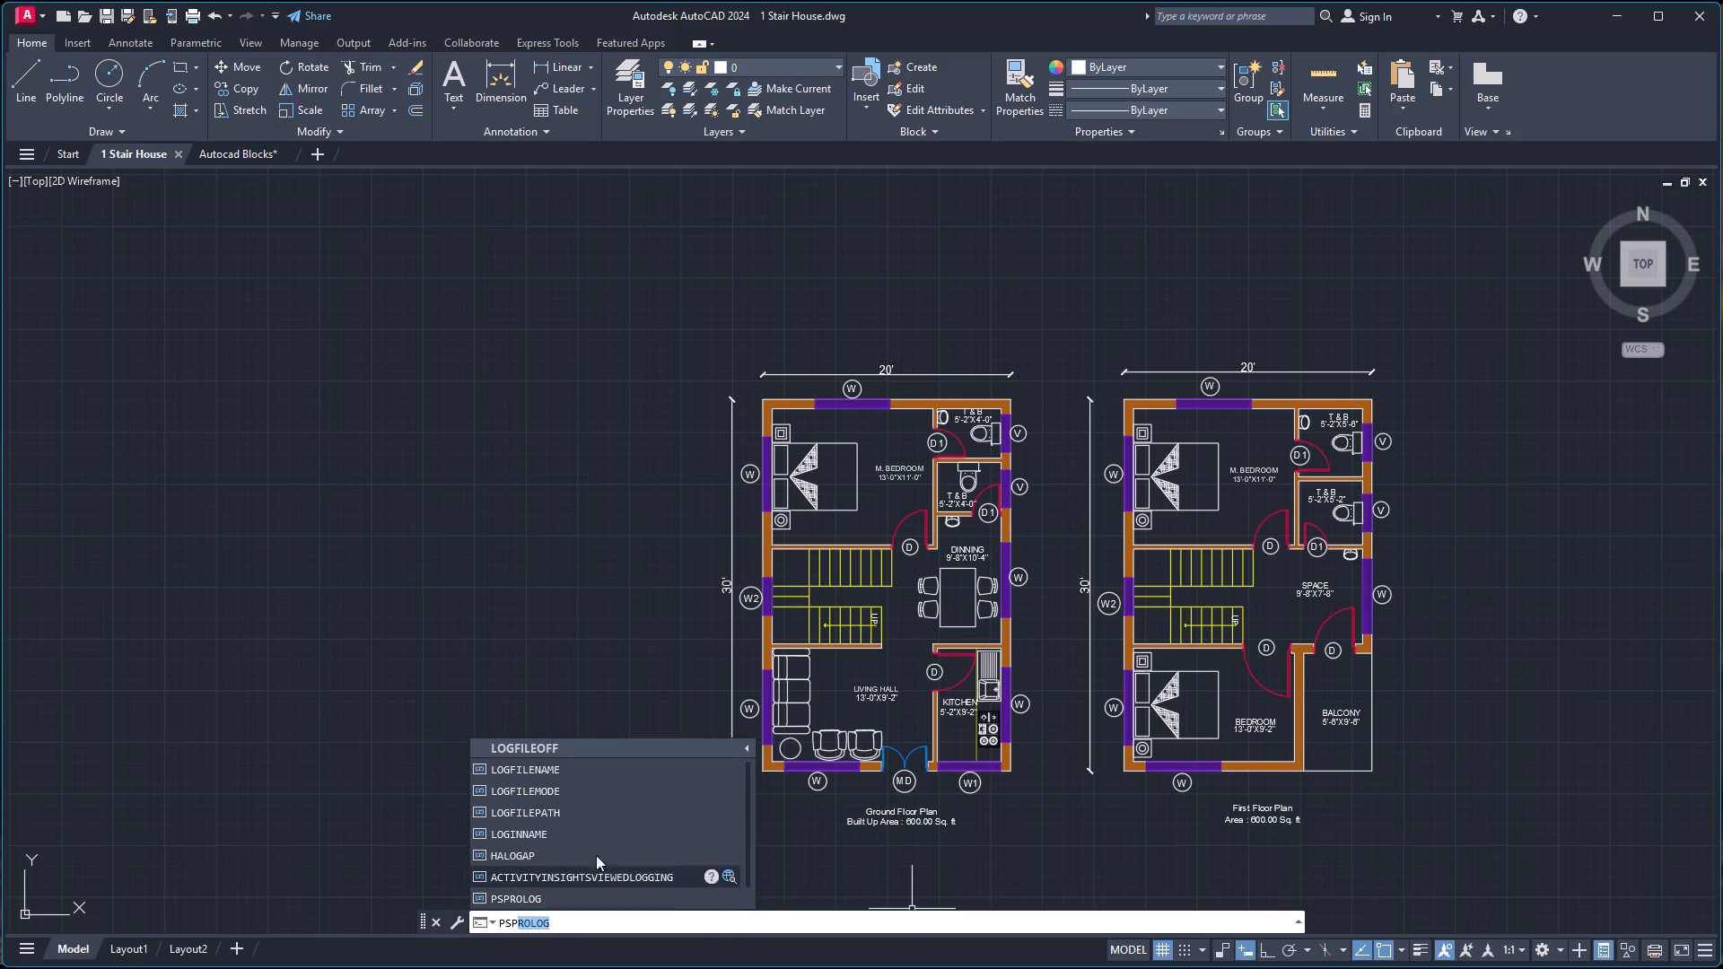
left_click(566, 775)
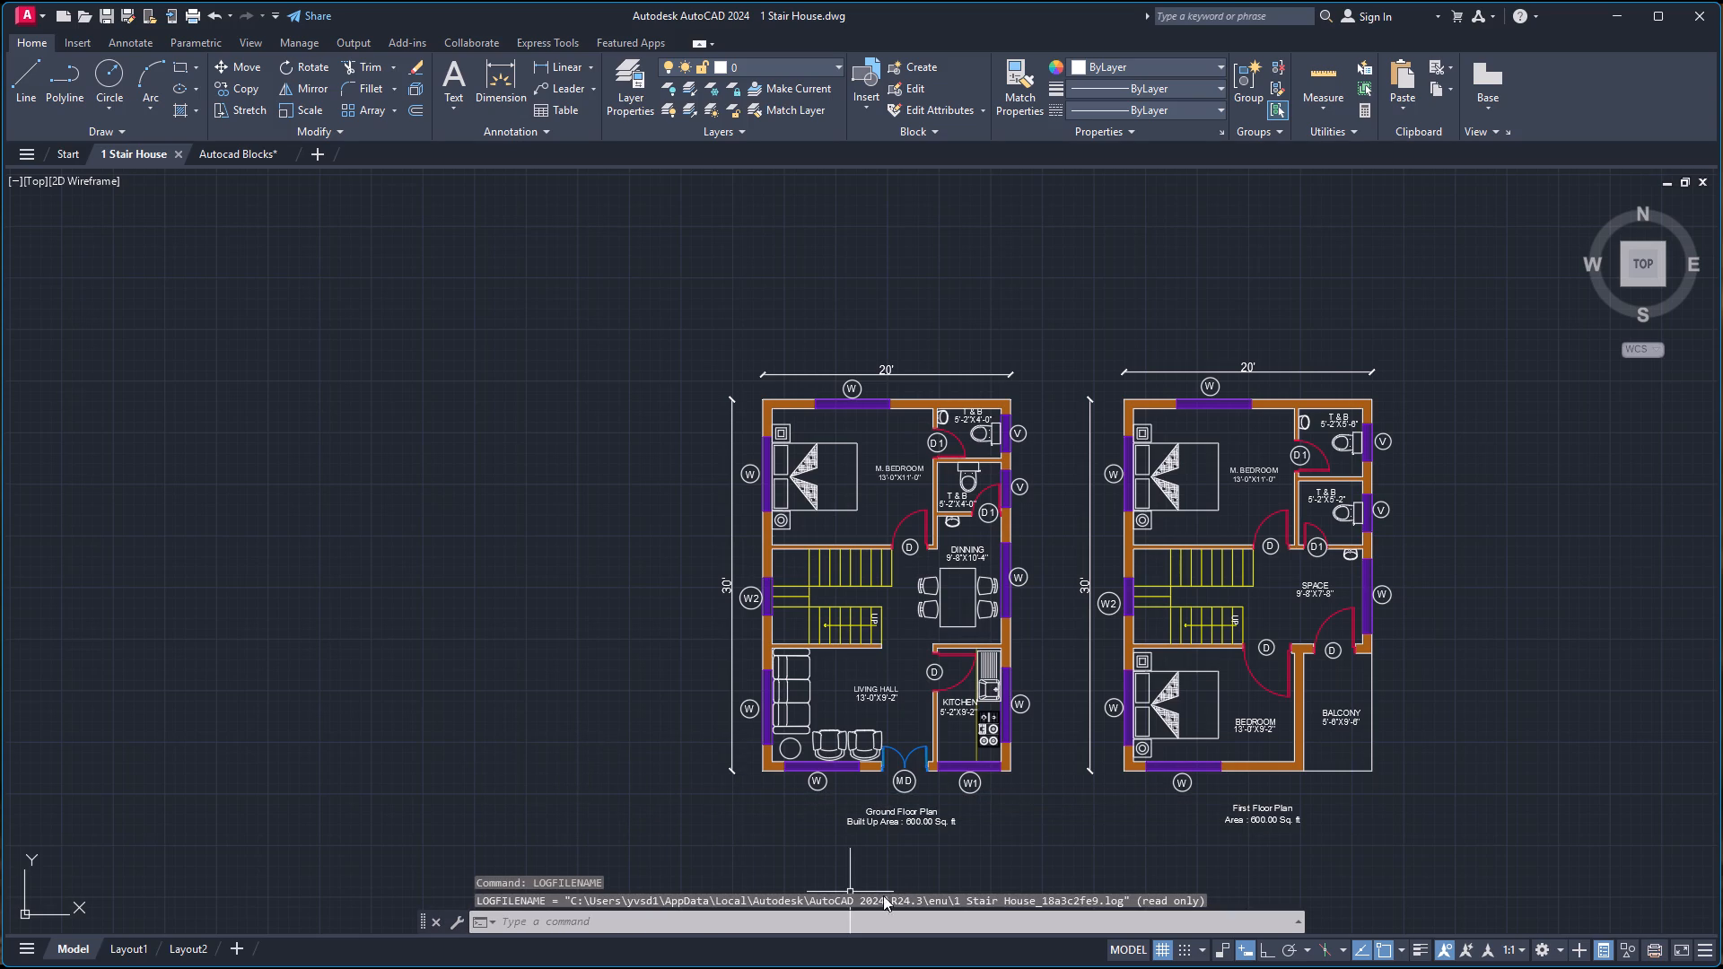
left_click(1298, 921)
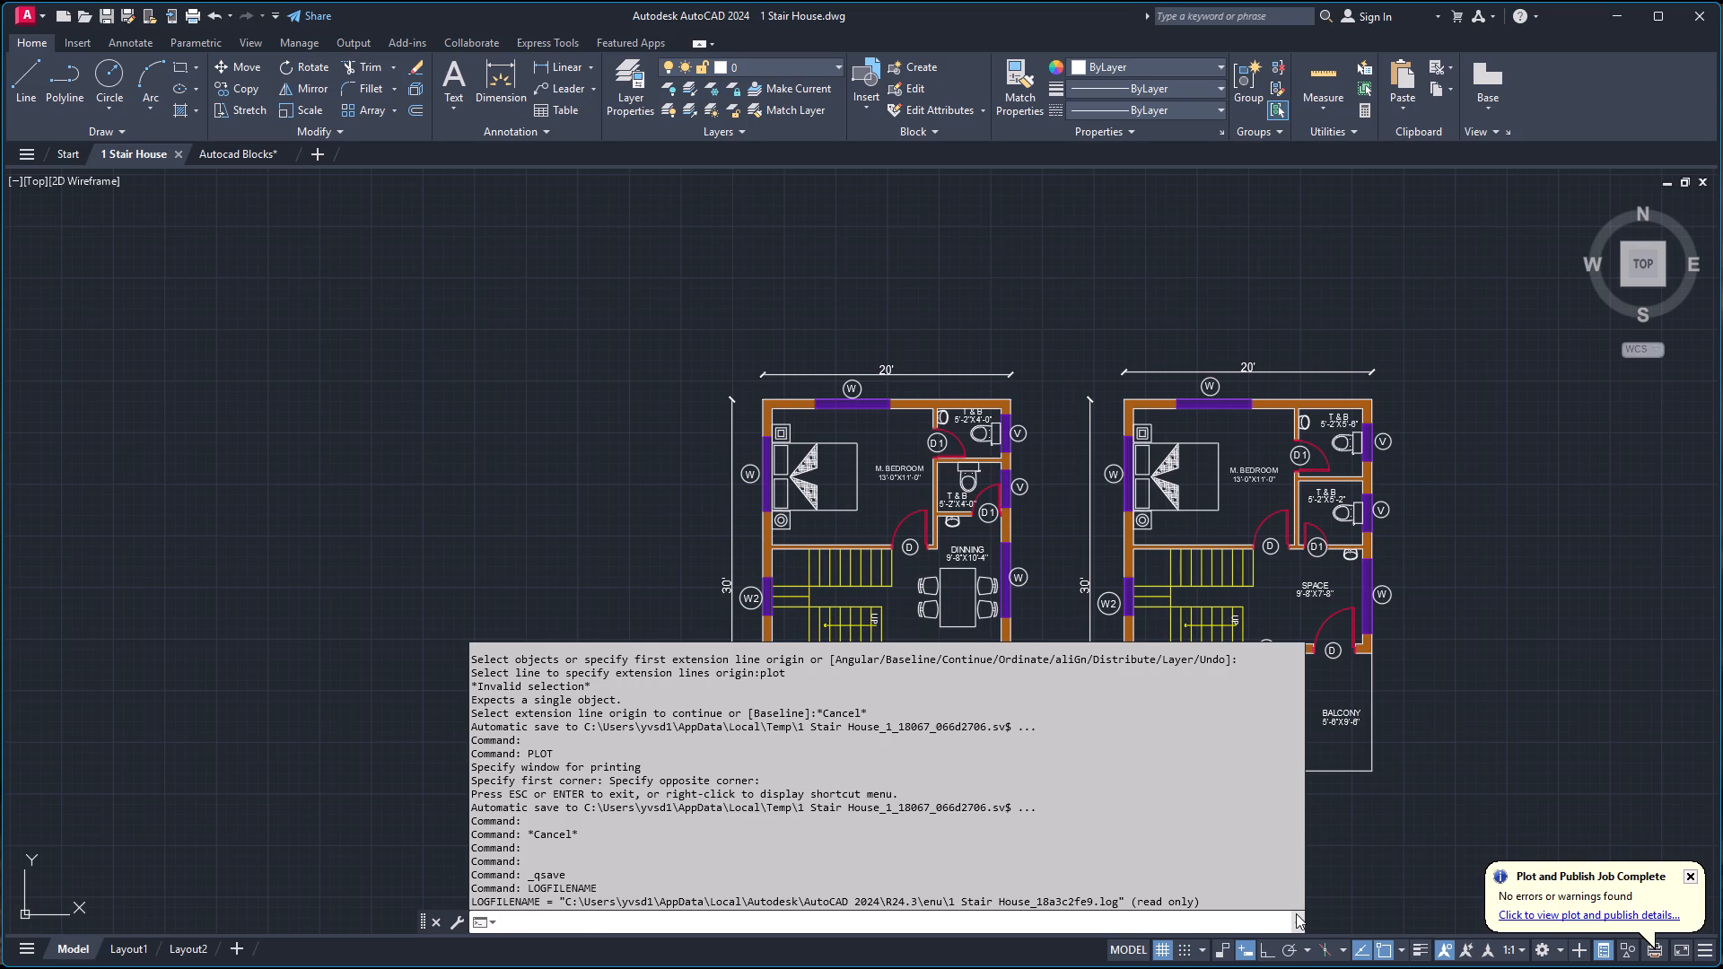
scroll(1125, 910, "up", 2)
left_click_drag(1116, 899, 568, 912)
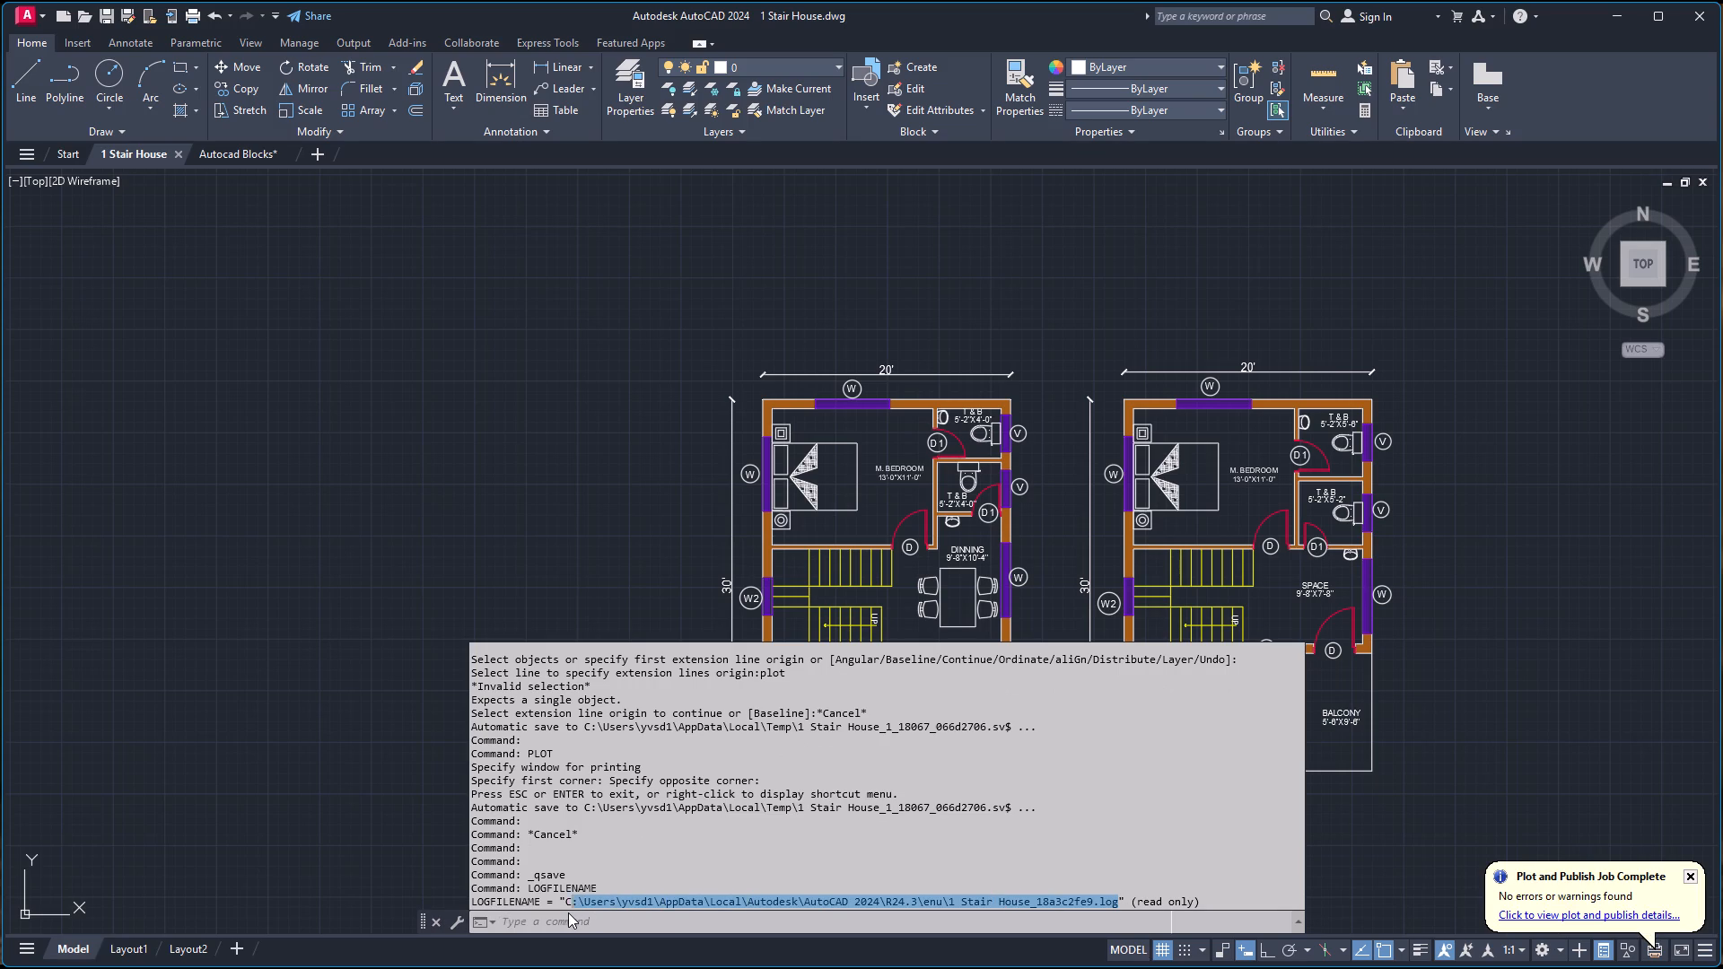
left_click_drag(568, 912, 567, 912)
key("ctrl+c")
left_click(1467, 508)
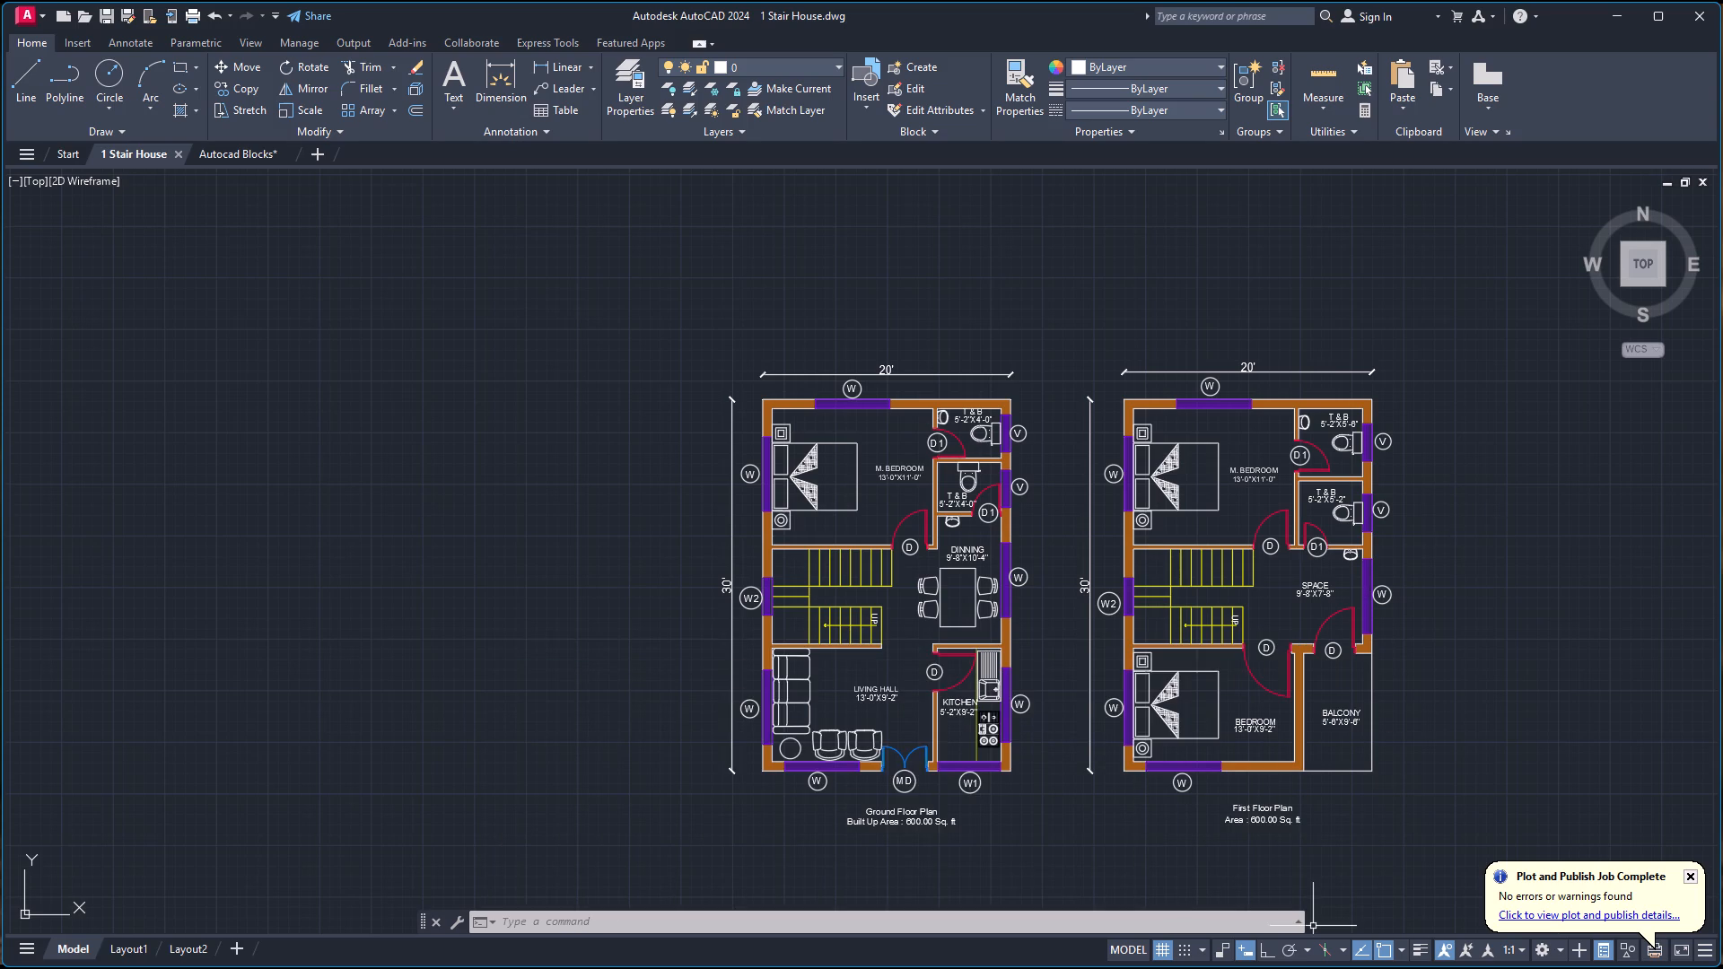